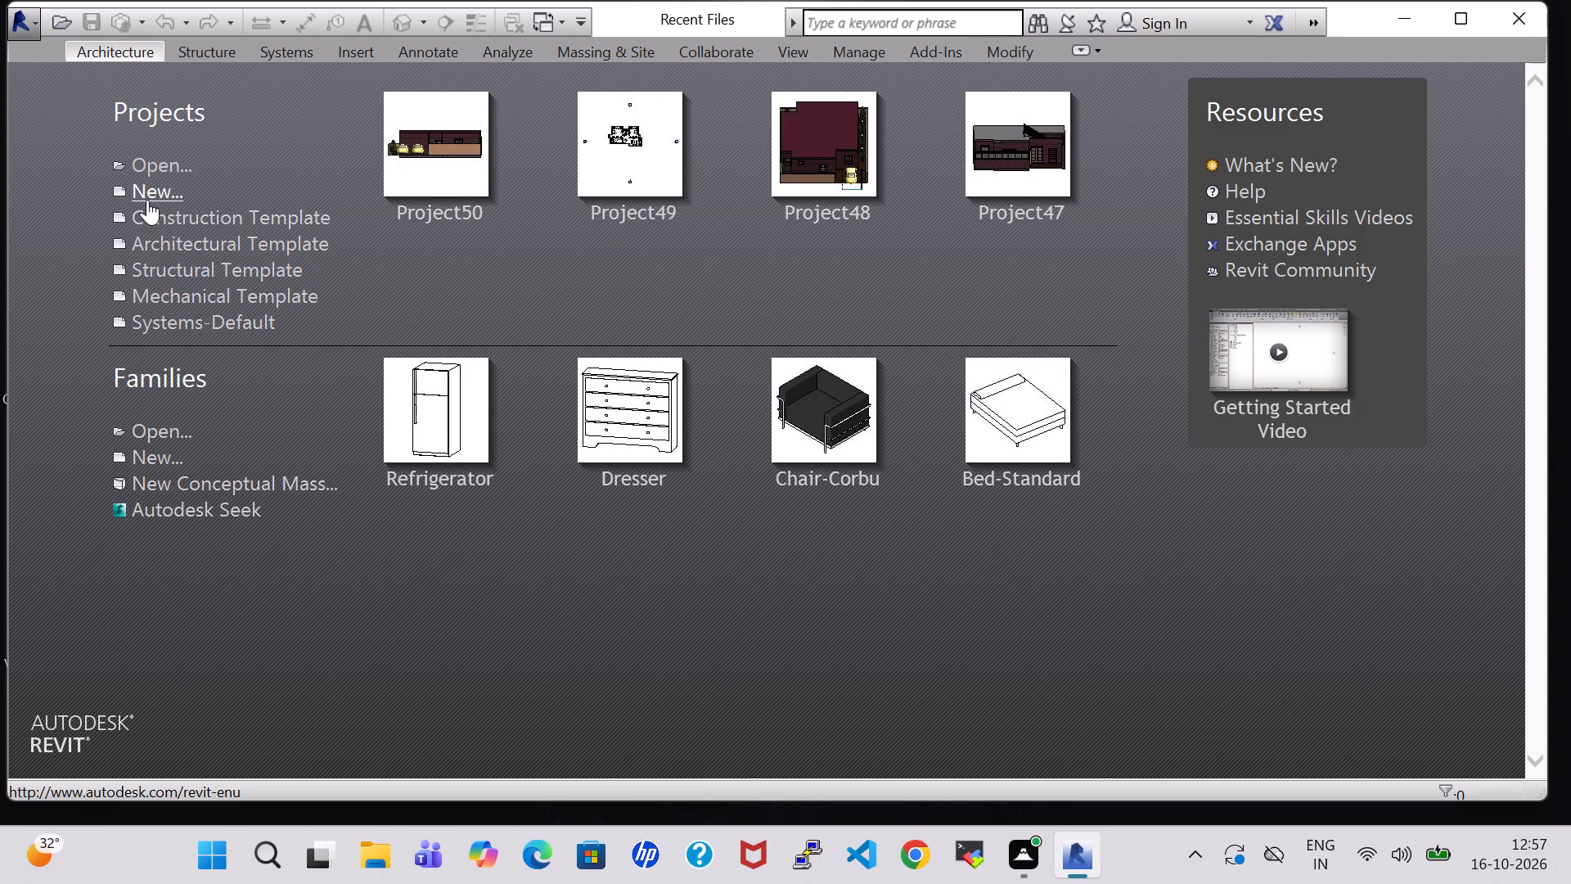
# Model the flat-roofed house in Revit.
# Create a new project from the Architectural Template.
pyautogui.click(165, 186)
pyautogui.click(685, 369)
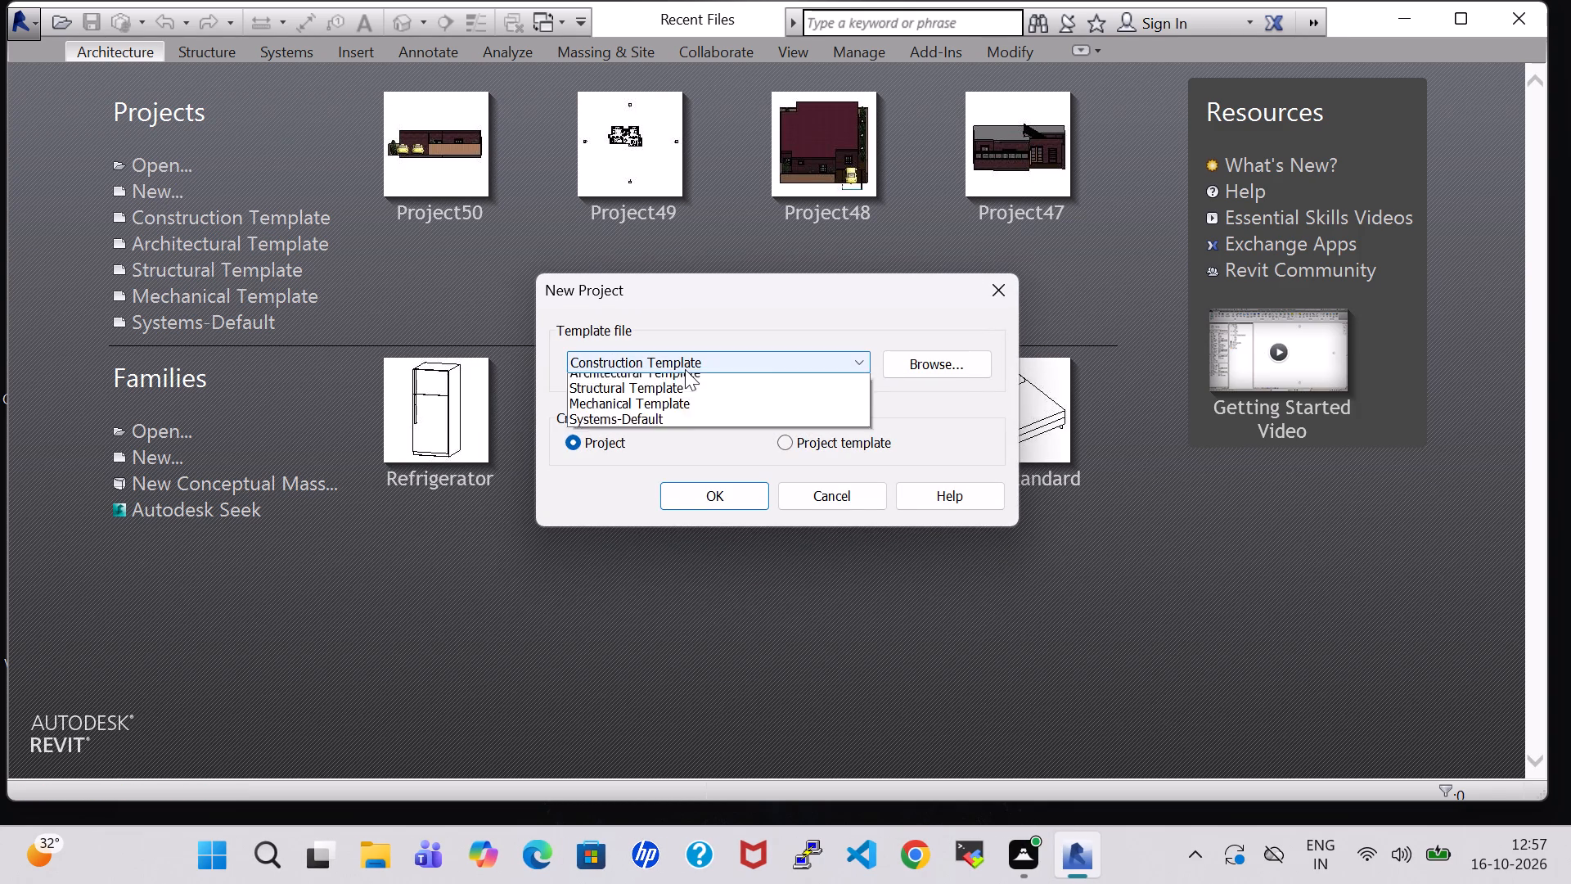
pyautogui.click(655, 409)
pyautogui.click(703, 486)
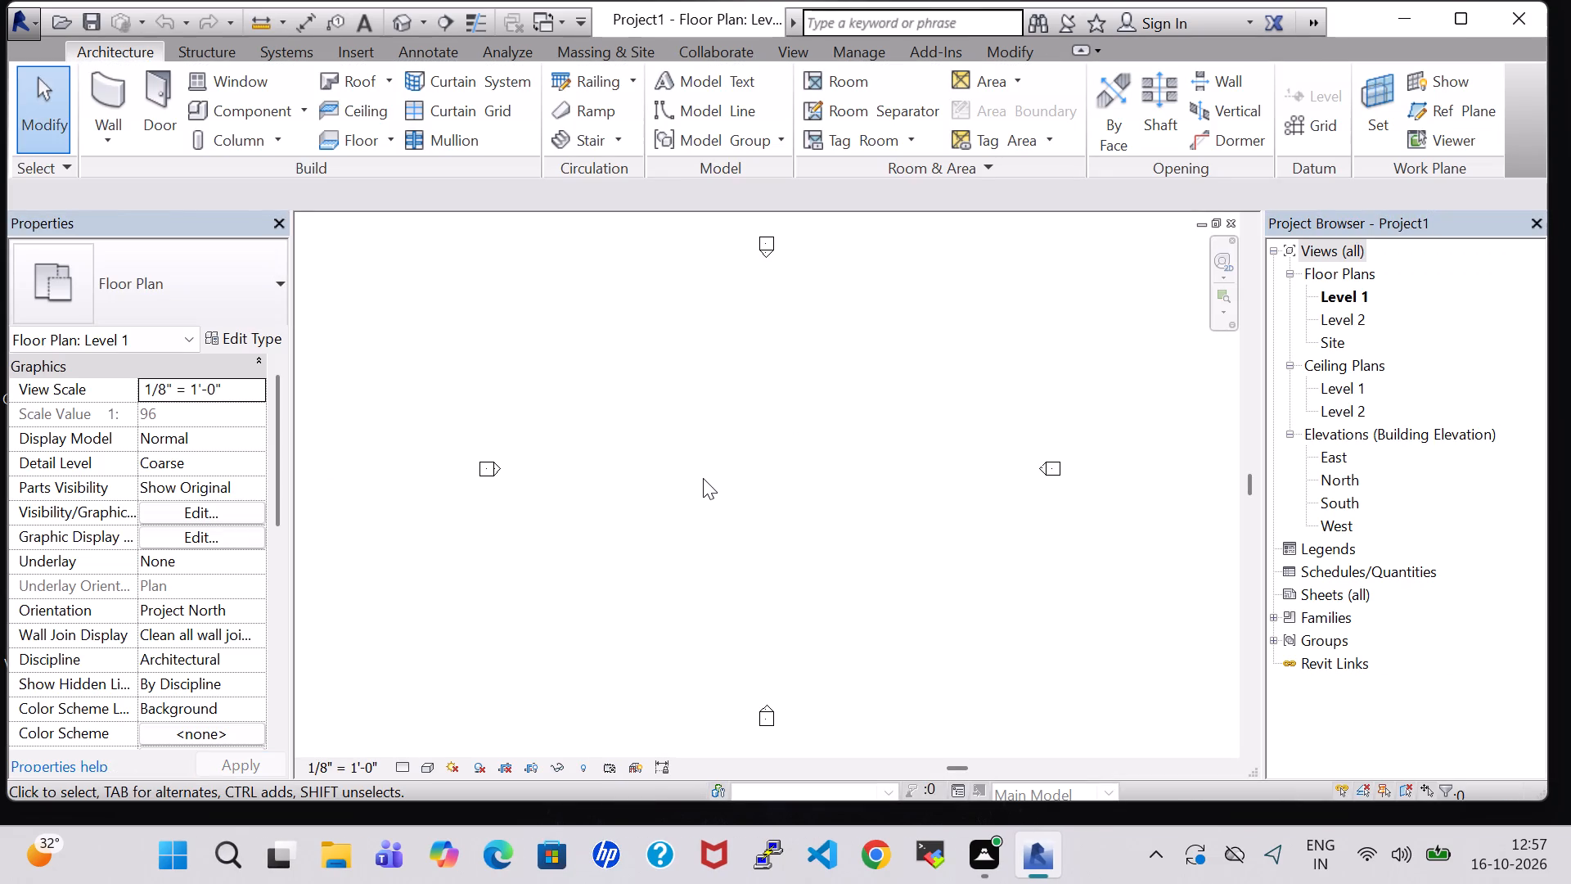
# Start a Generic - 8" wall on Level 1 with an unconnected height of 10' 0".
pyautogui.scroll(-4, 703, 478)
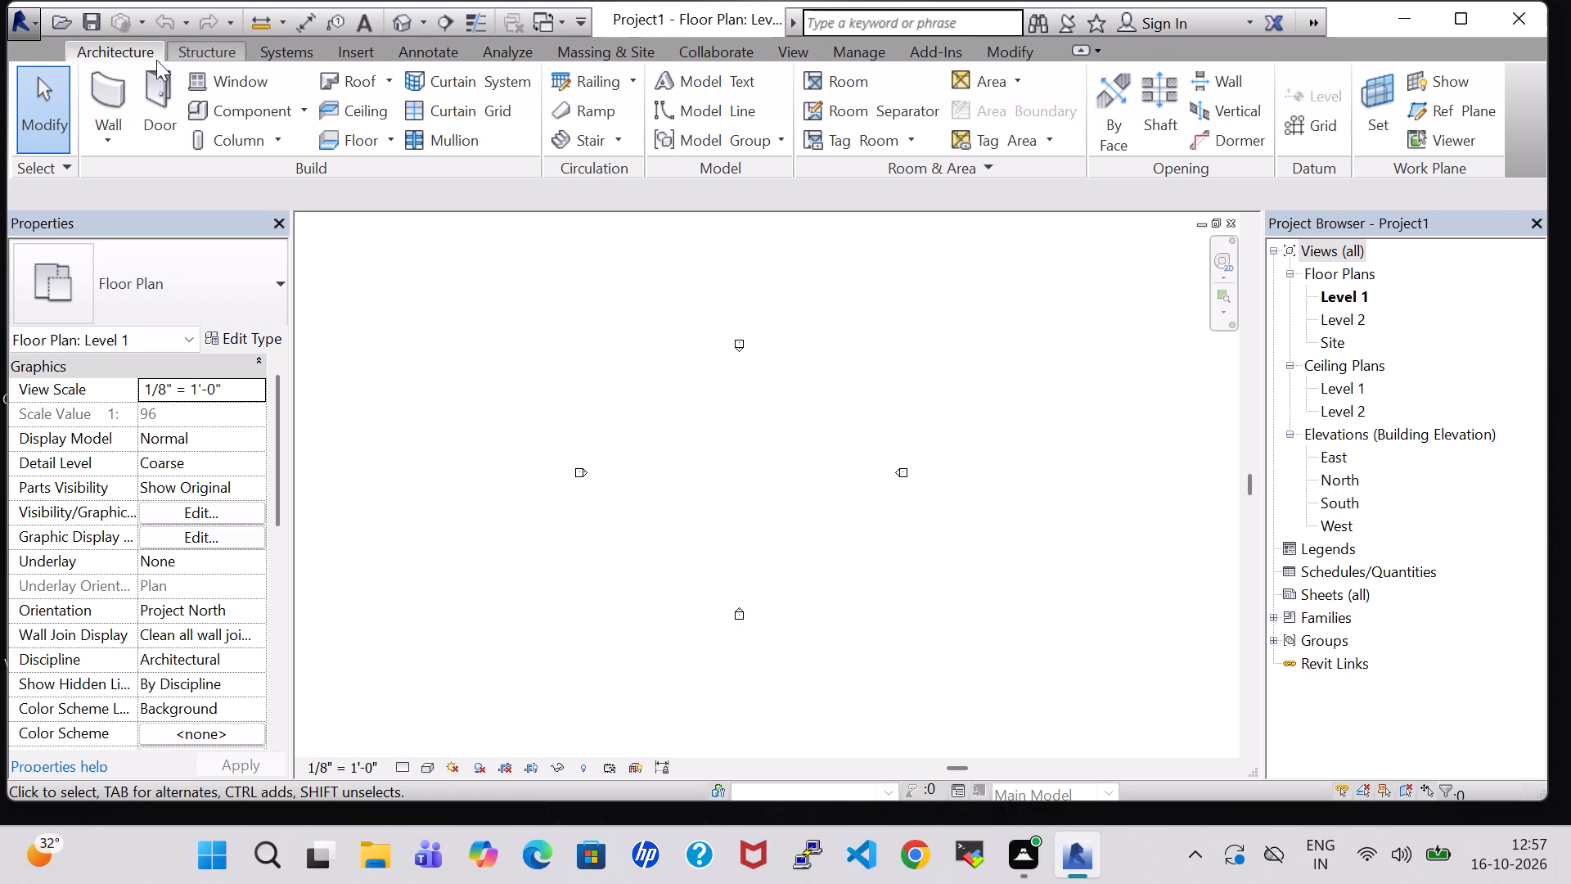
pyautogui.click(106, 86)
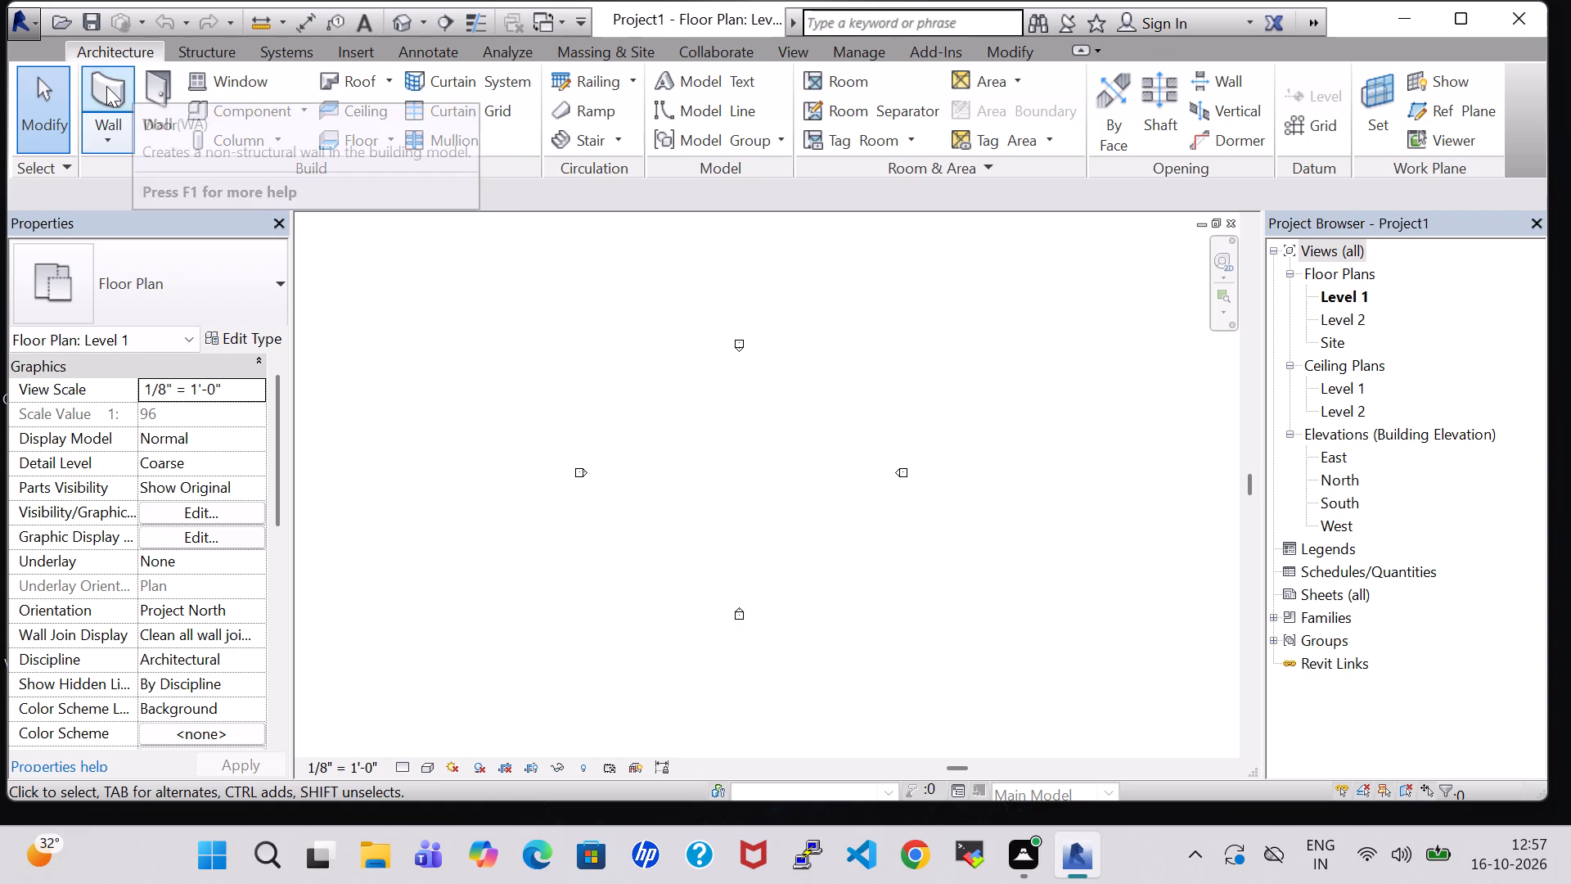
pyautogui.click(358, 200)
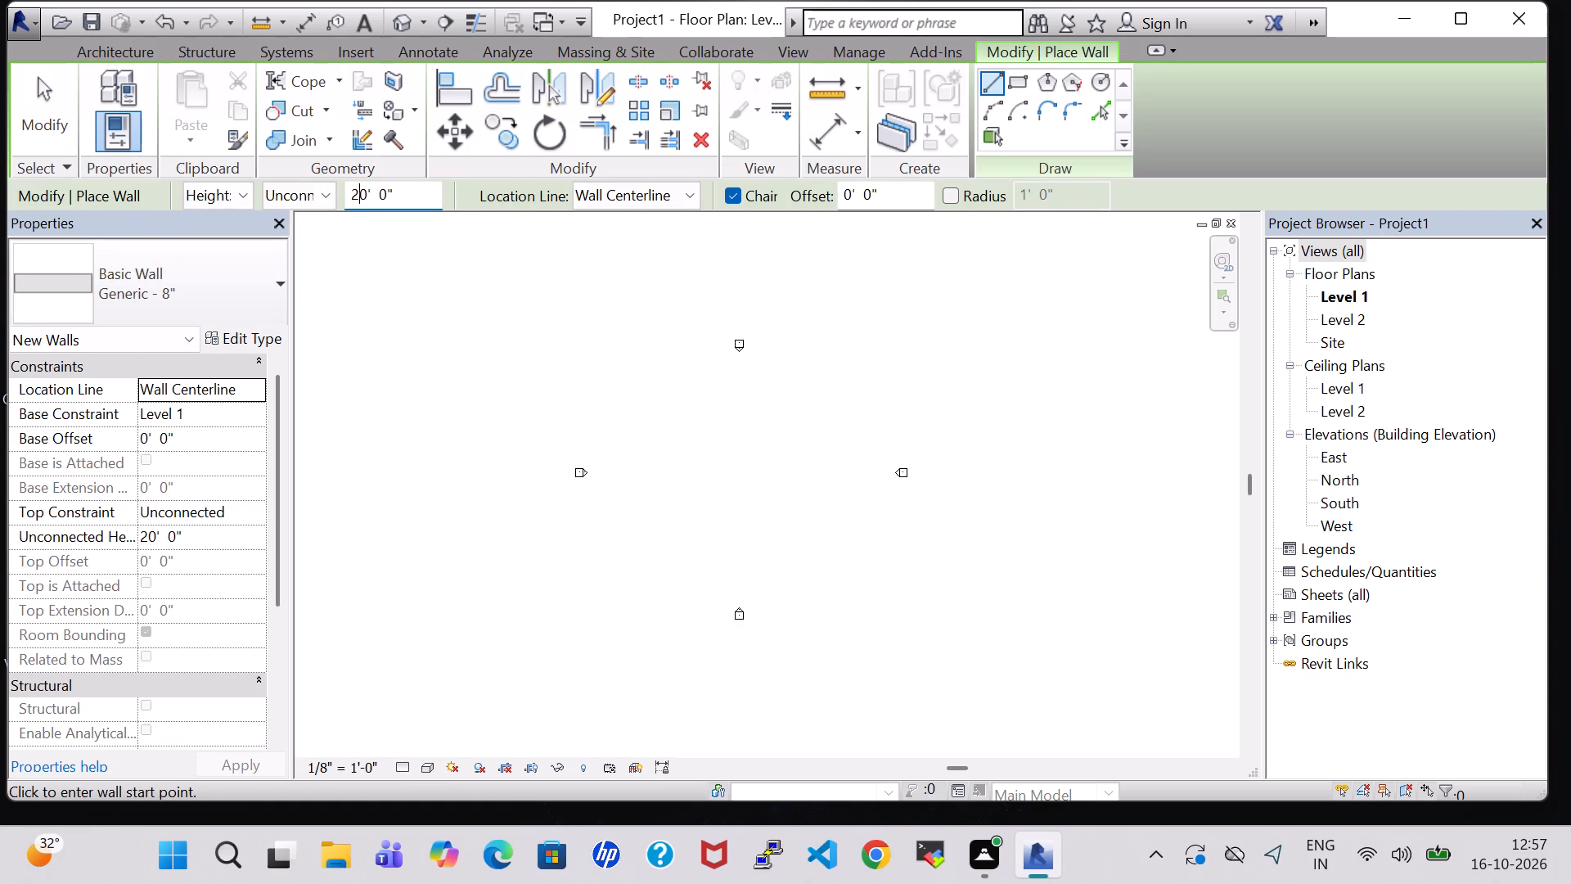
pyautogui.press('BackSpace')
pyautogui.press('1')
# Set the sample height in the Generic - 8" wall type's structure assembly to 10' 0" and accept the type properties.
pyautogui.click(223, 334)
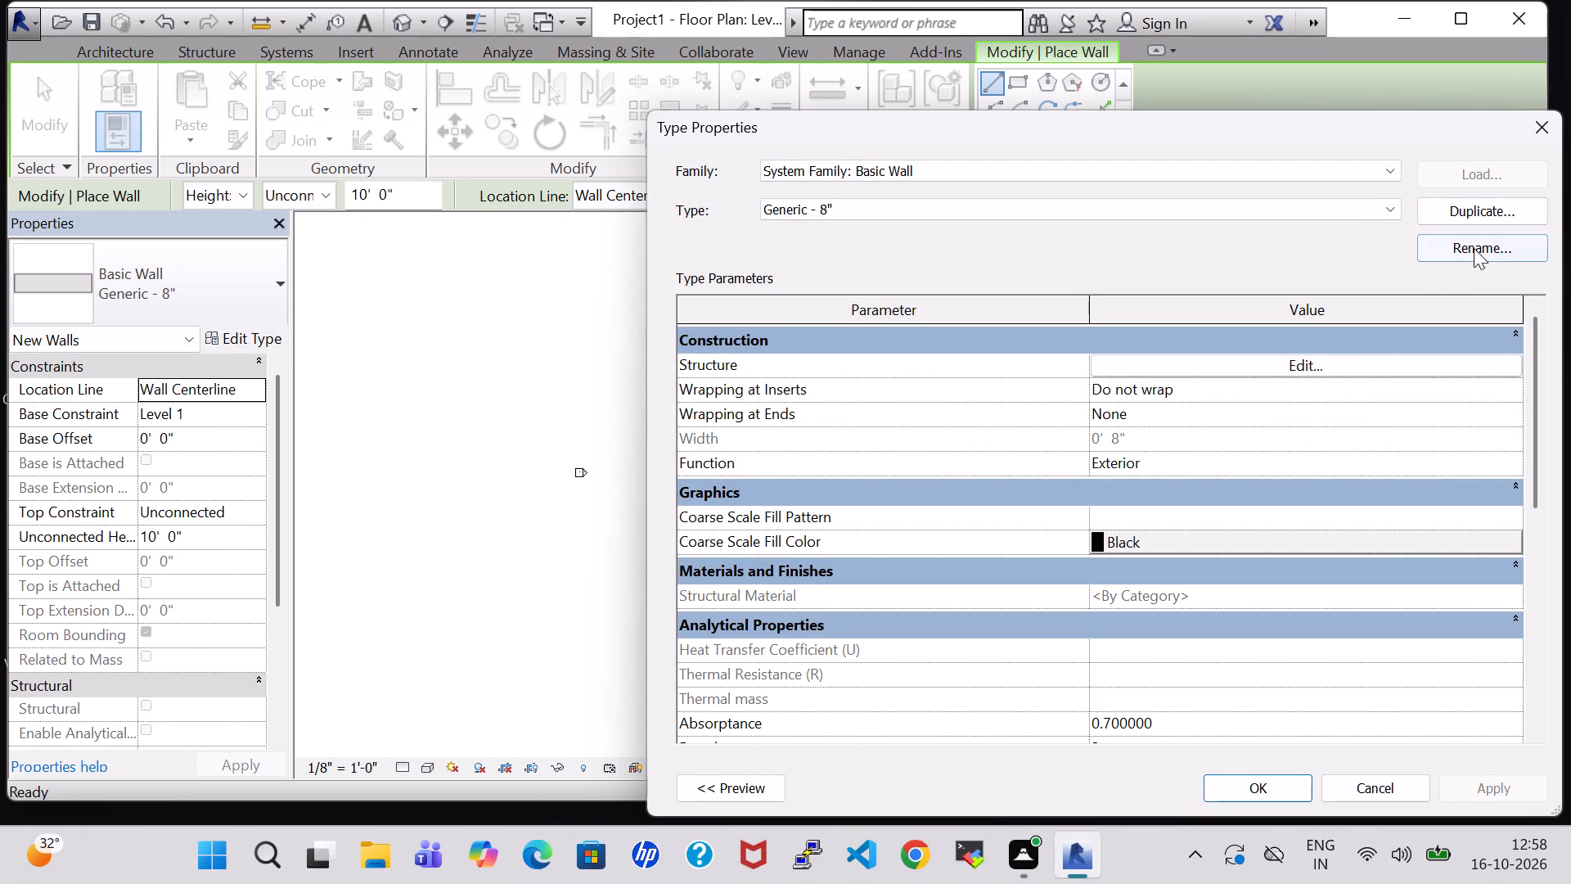
pyautogui.click(1370, 356)
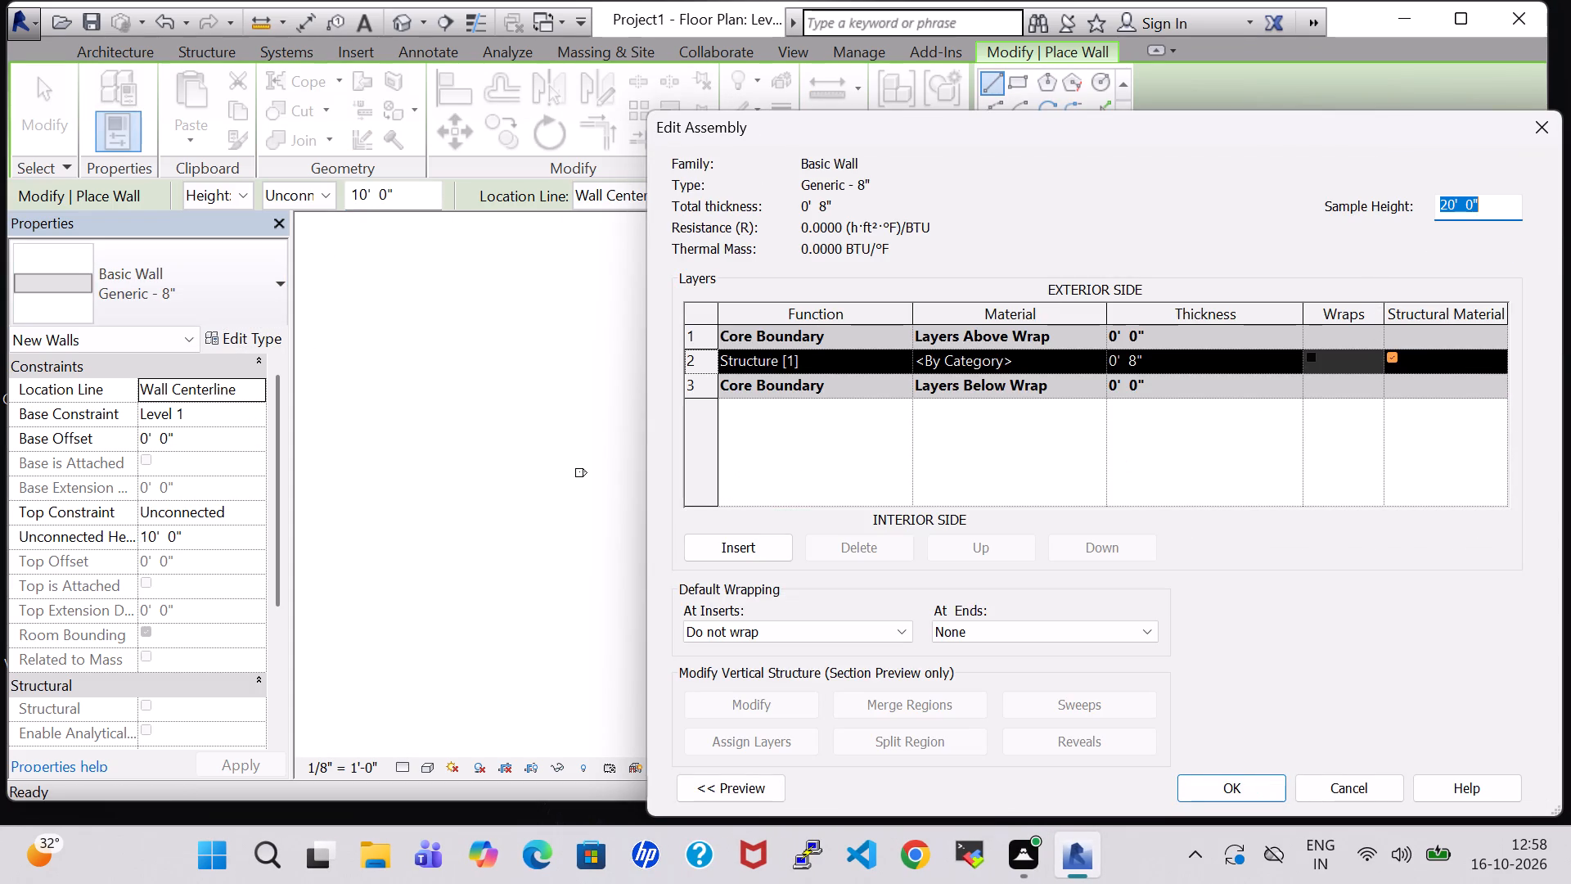
pyautogui.click(1450, 211)
pyautogui.press('BackSpace')
pyautogui.press('1')
pyautogui.click(1254, 789)
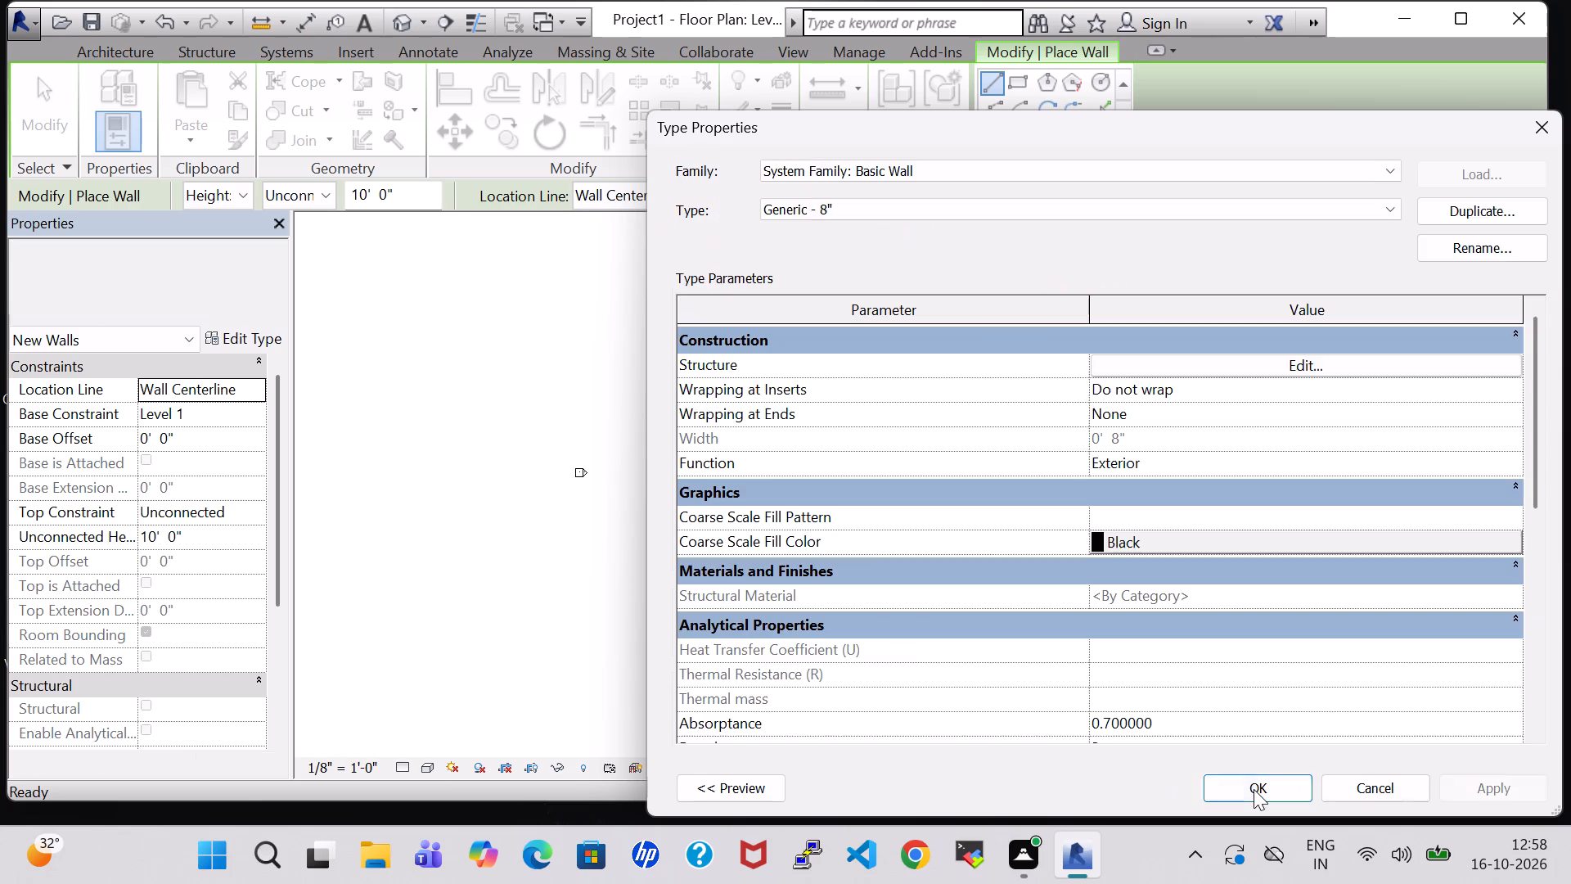
pyautogui.click(1271, 789)
# Draw a horizontal wall 50' long just south of the north elevation marker, then leave the Wall command.
pyautogui.scroll(2, 878, 449)
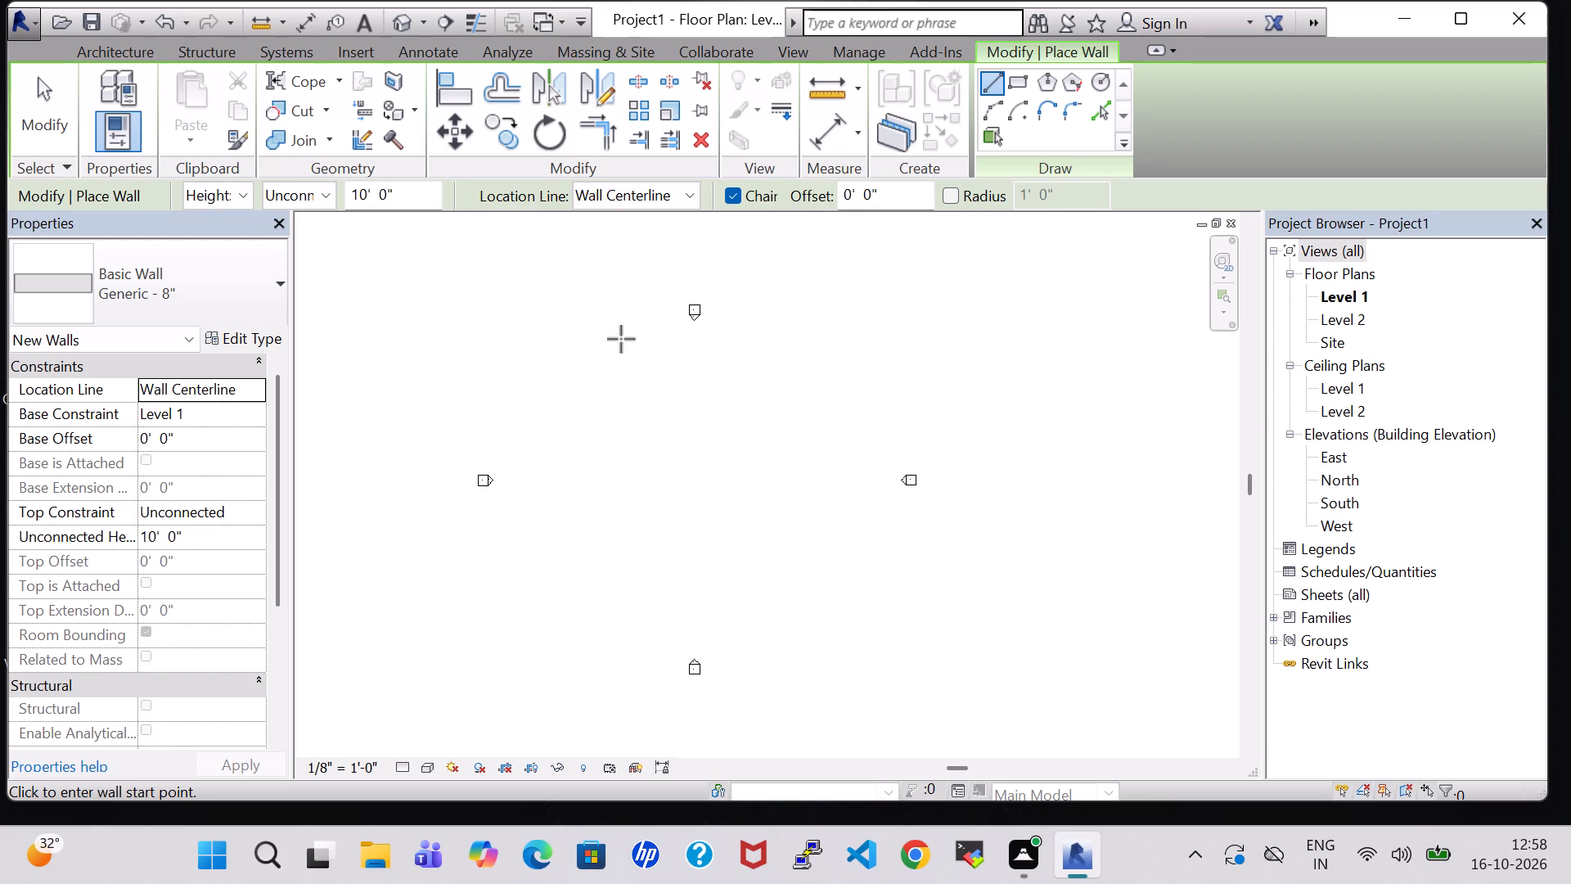
pyautogui.moveTo(620, 341); pyautogui.dragTo(804, 389, button='middle')
pyautogui.scroll(1, 804, 389)
pyautogui.moveTo(815, 387); pyautogui.dragTo(668, 336, button='middle')
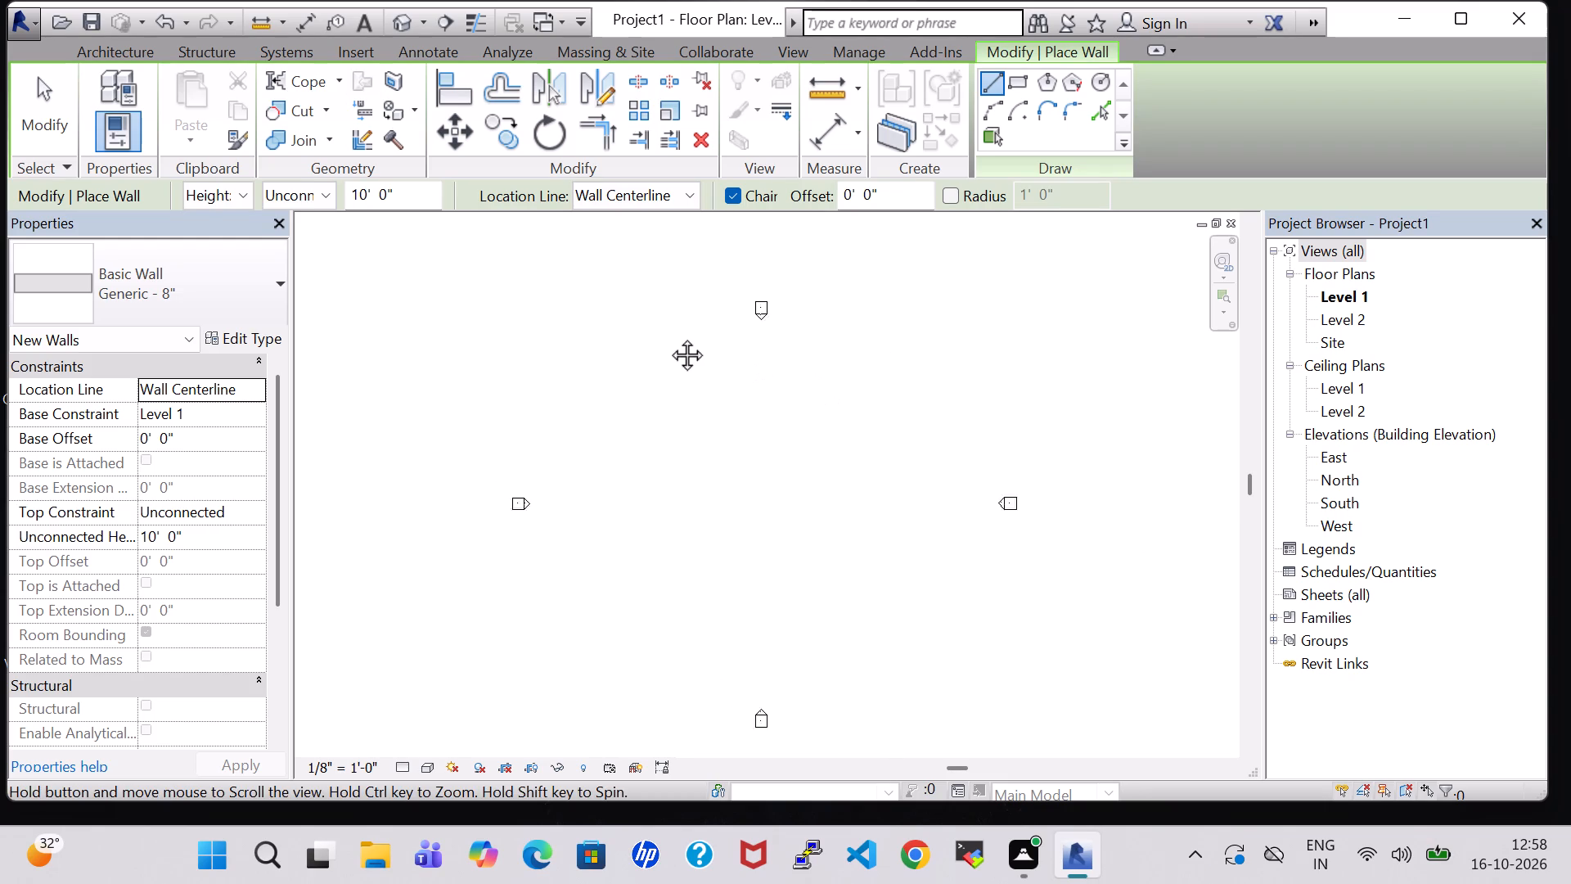
pyautogui.moveTo(668, 336); pyautogui.dragTo(693, 331, button='middle')
pyautogui.click(643, 357)
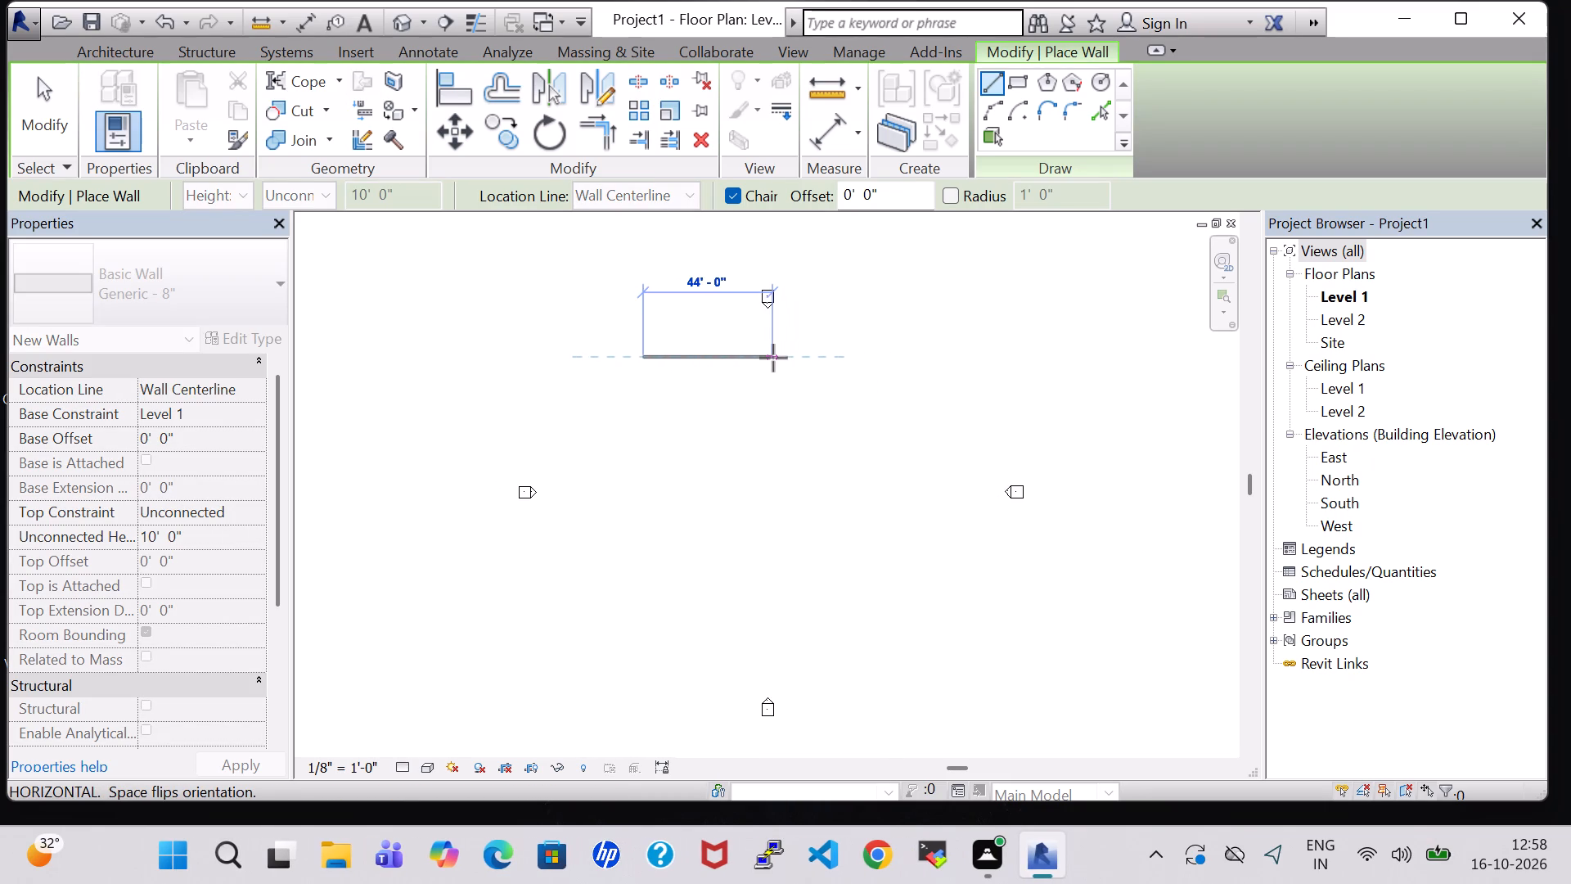
pyautogui.write('50')
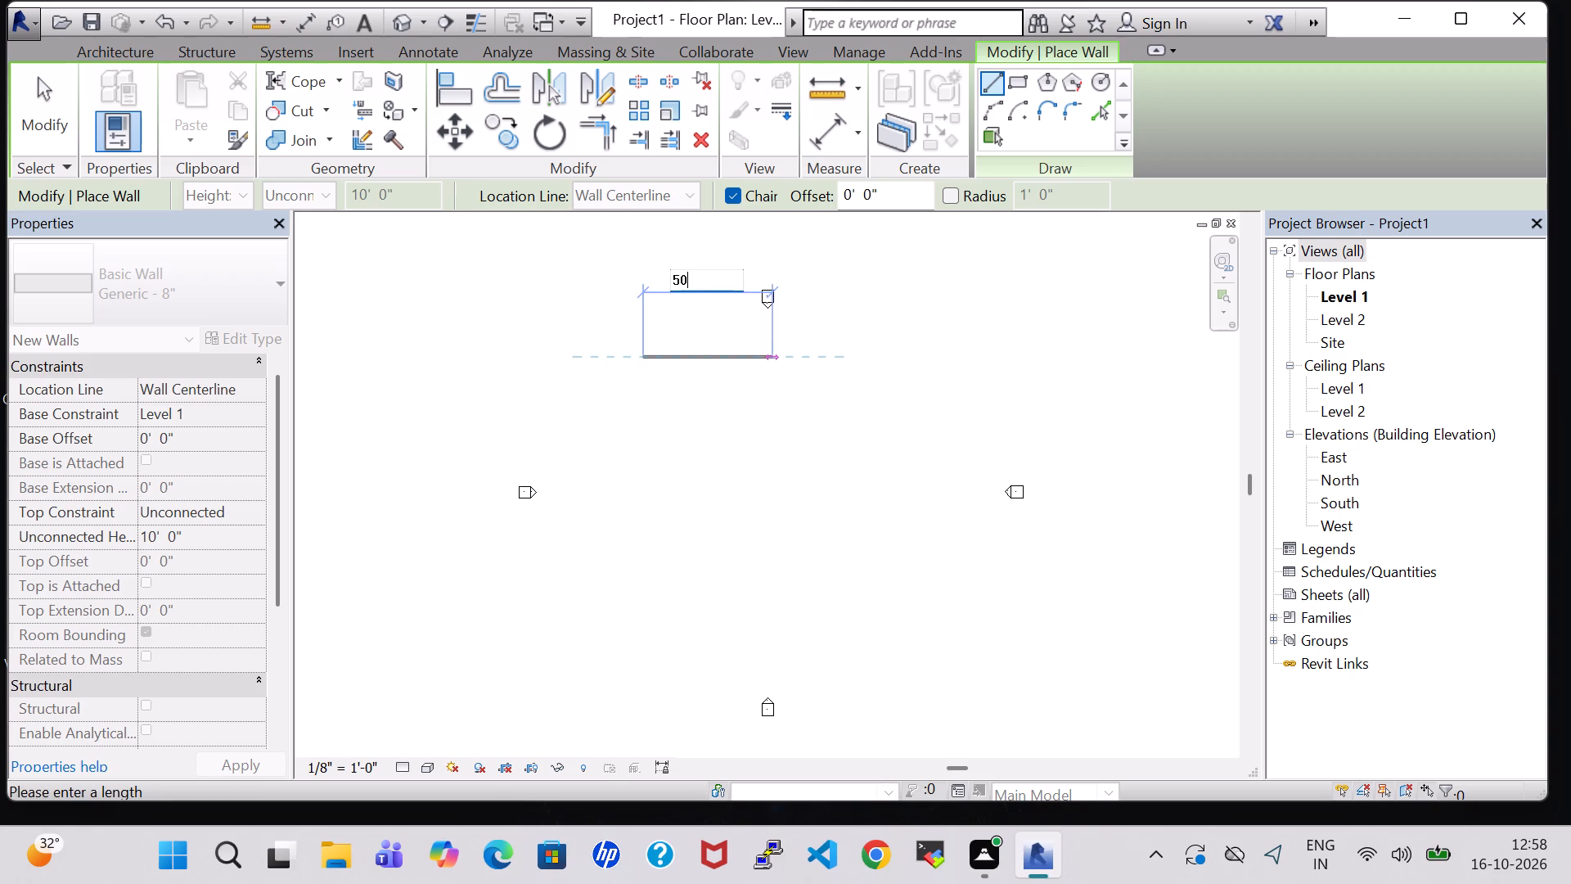
pyautogui.press('Return')
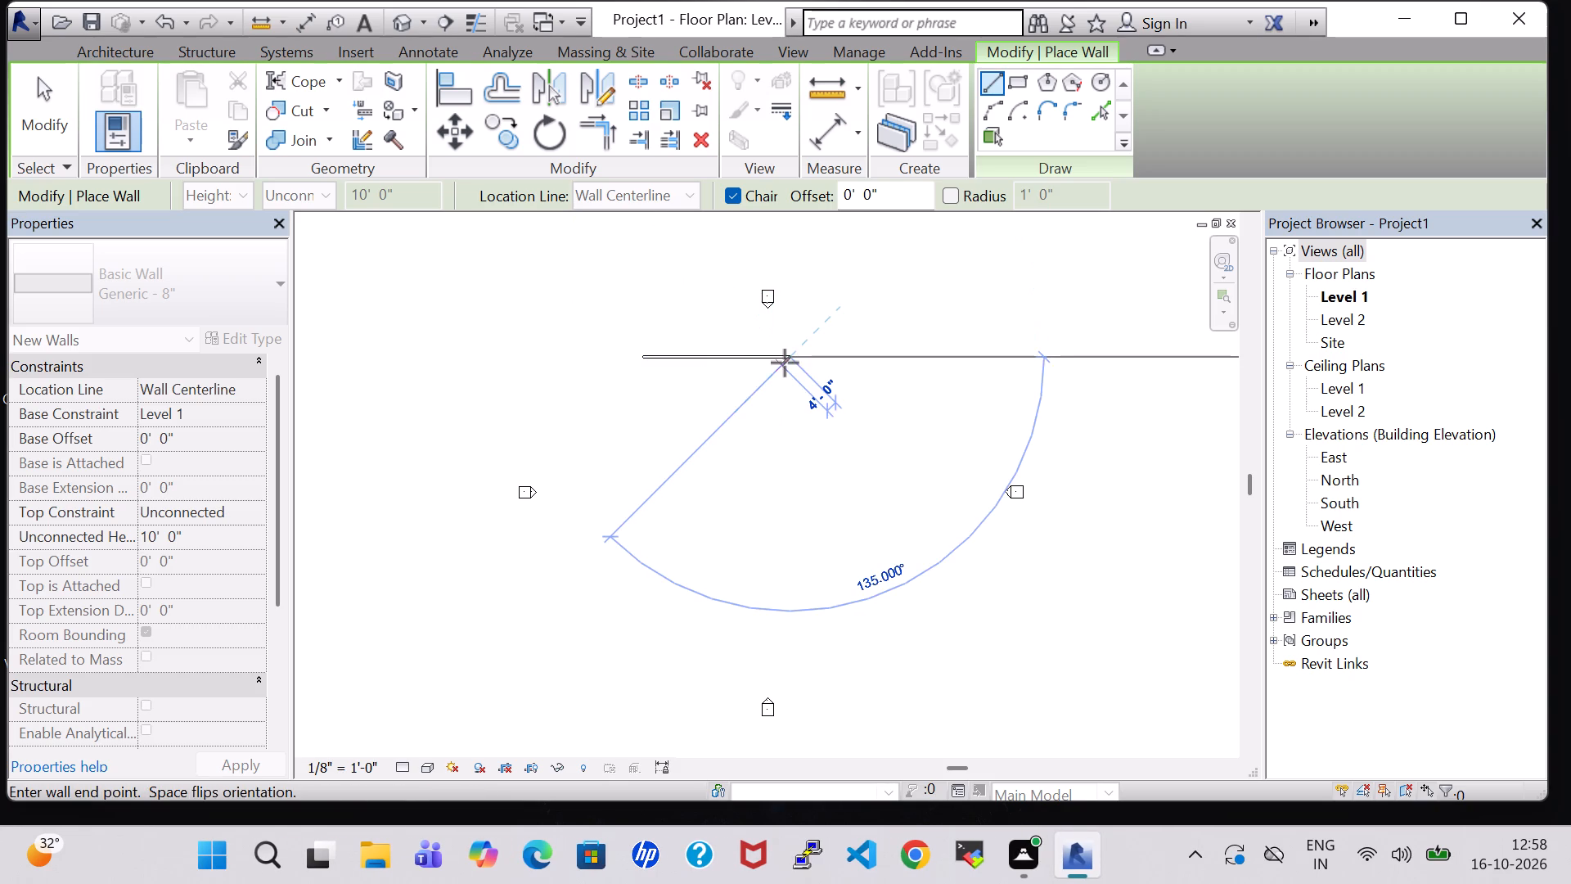
pyautogui.press('Escape')
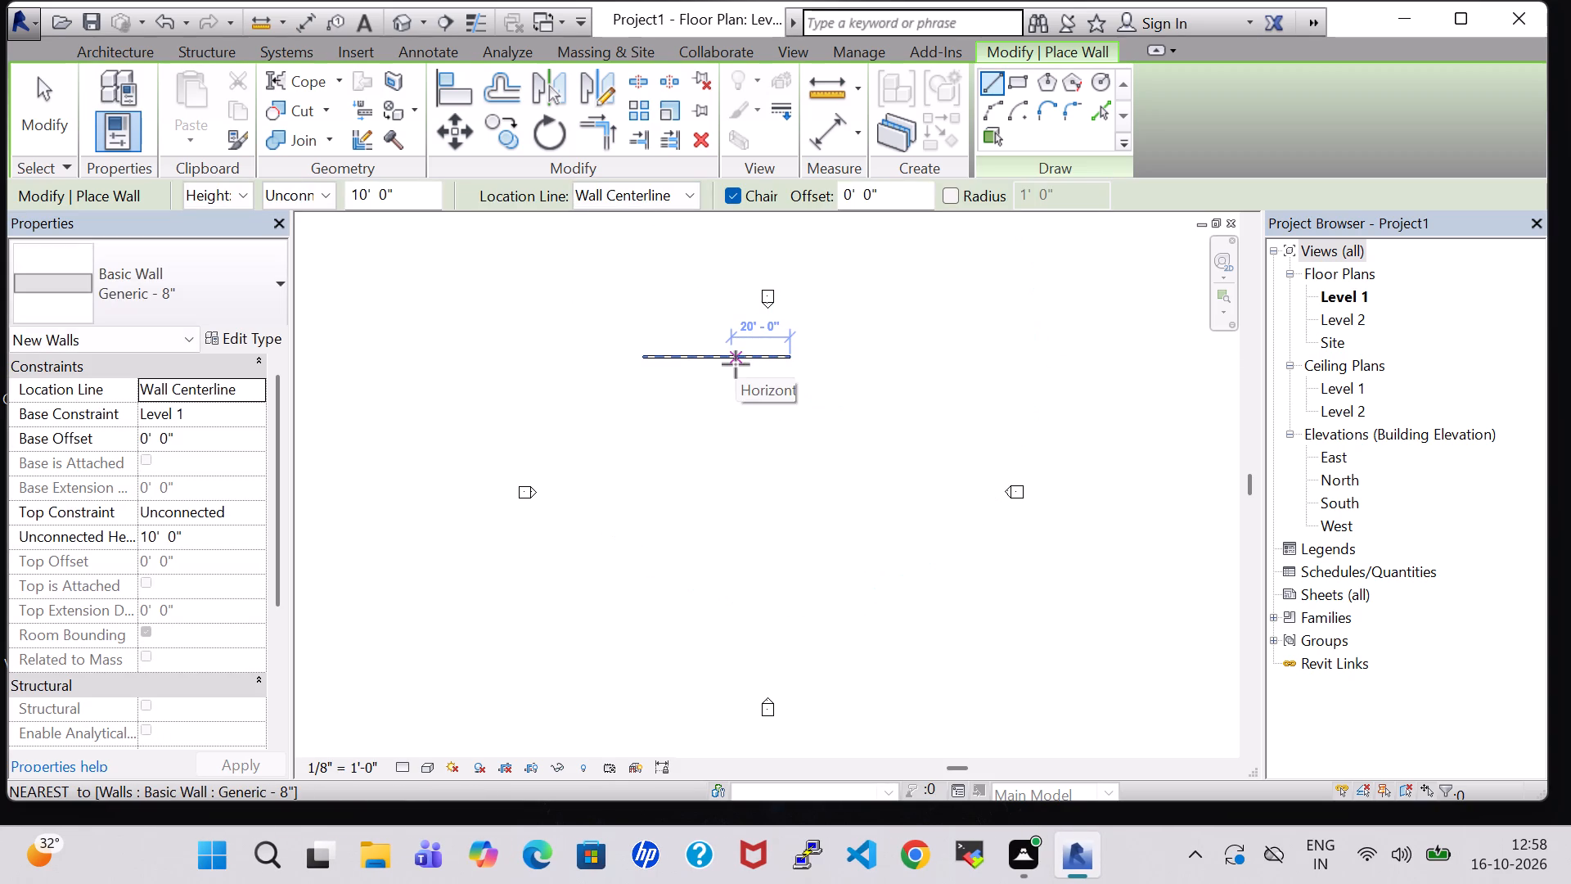
pyautogui.press('Escape')
# Set the horizontal wall's length to 40' and deselect it.
pyautogui.click(717, 363)
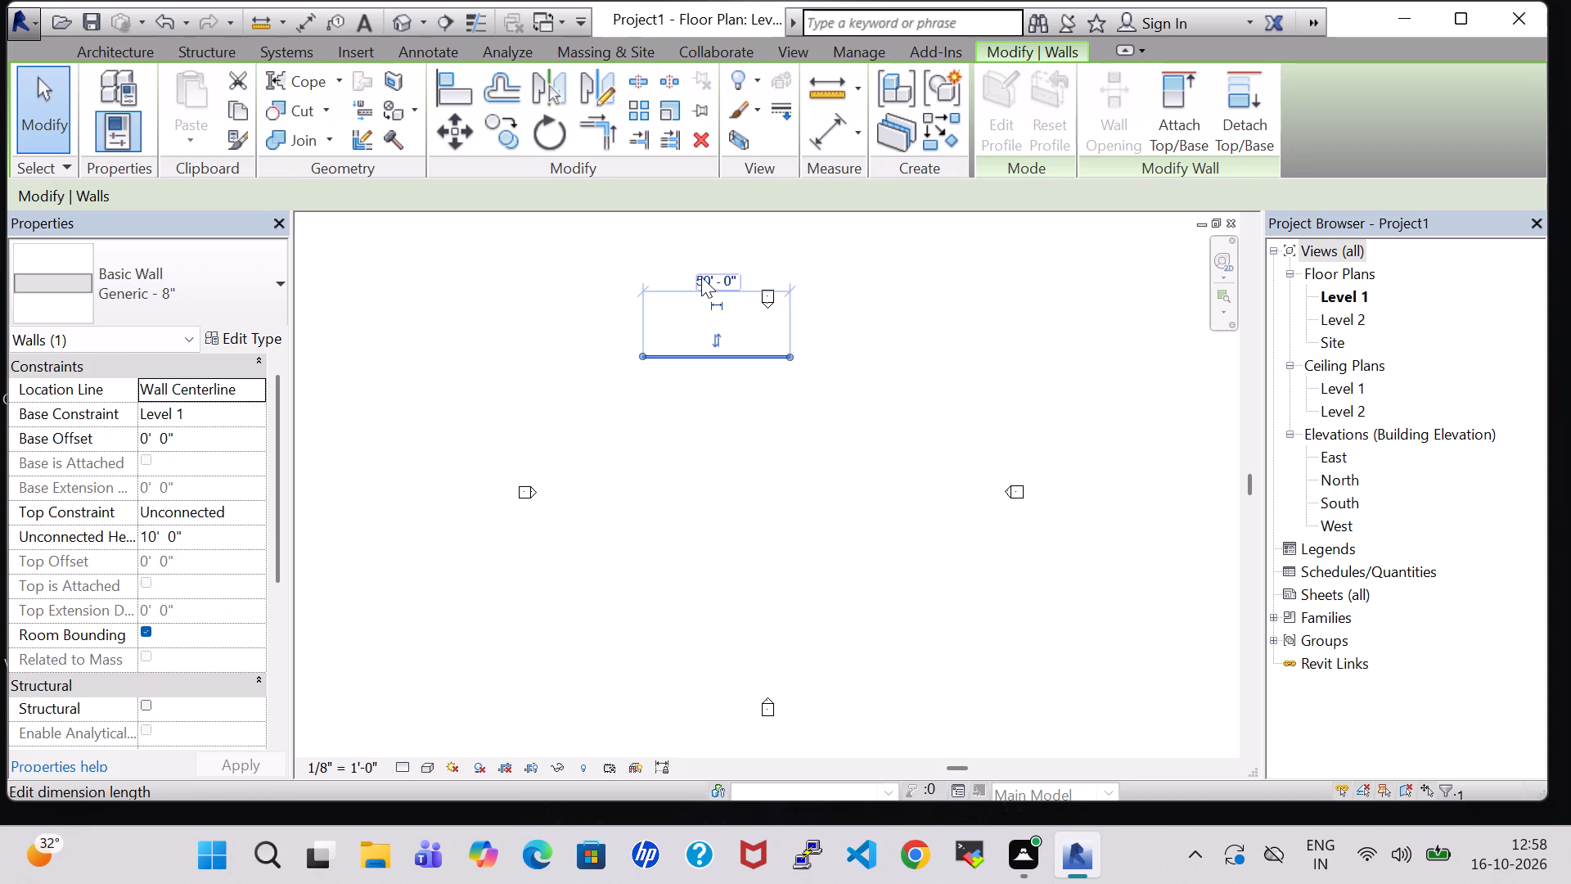
pyautogui.click(705, 277)
pyautogui.click(686, 277)
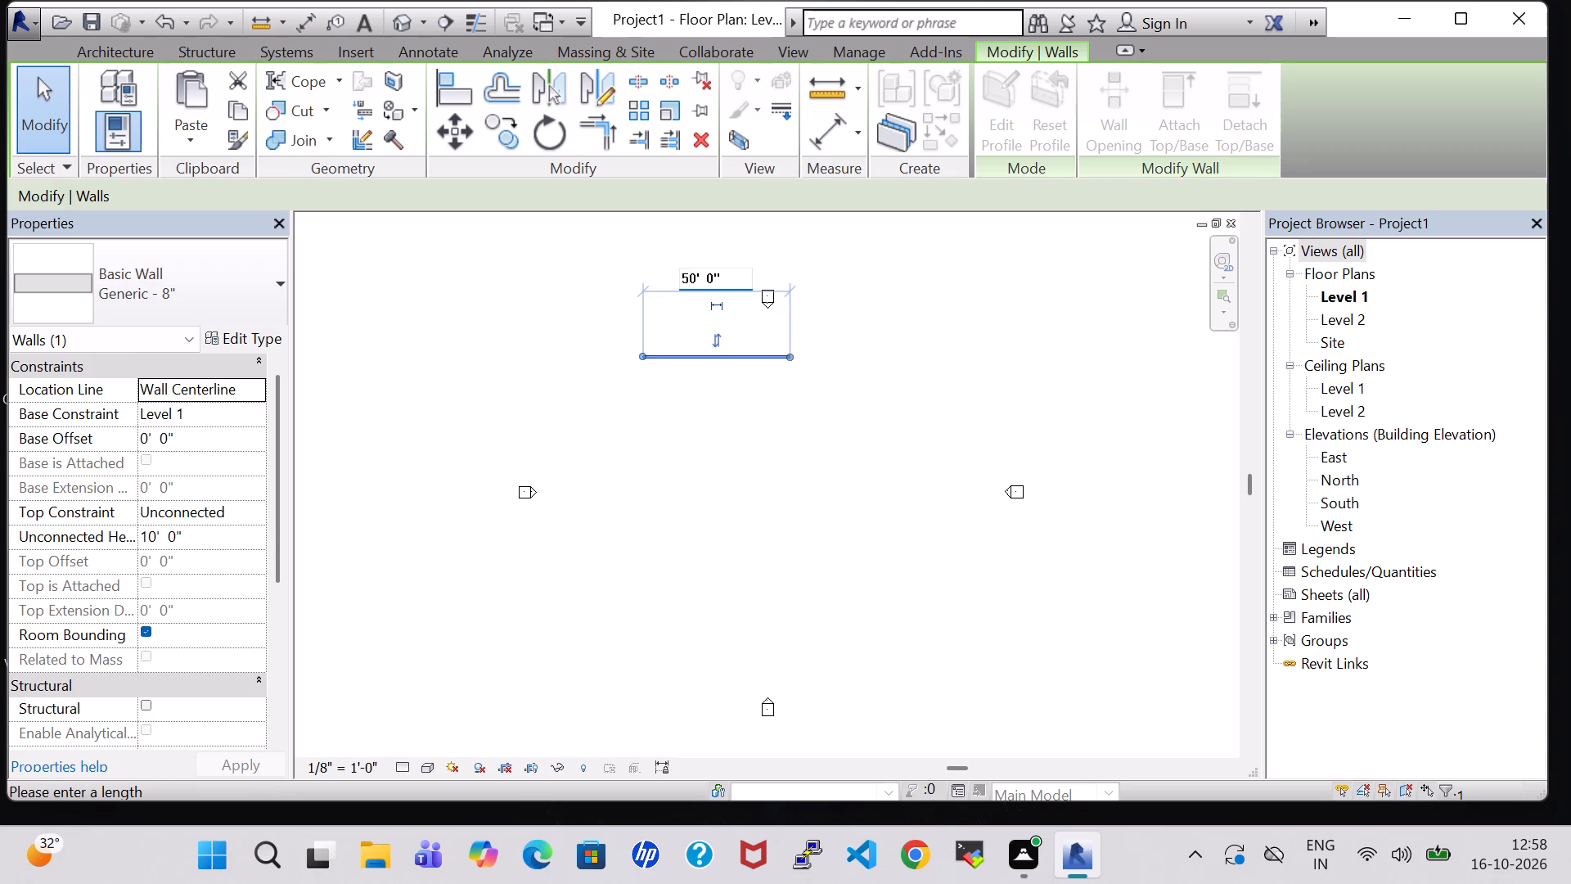
pyautogui.press('BackSpace')
pyautogui.press('4')
pyautogui.press('Return')
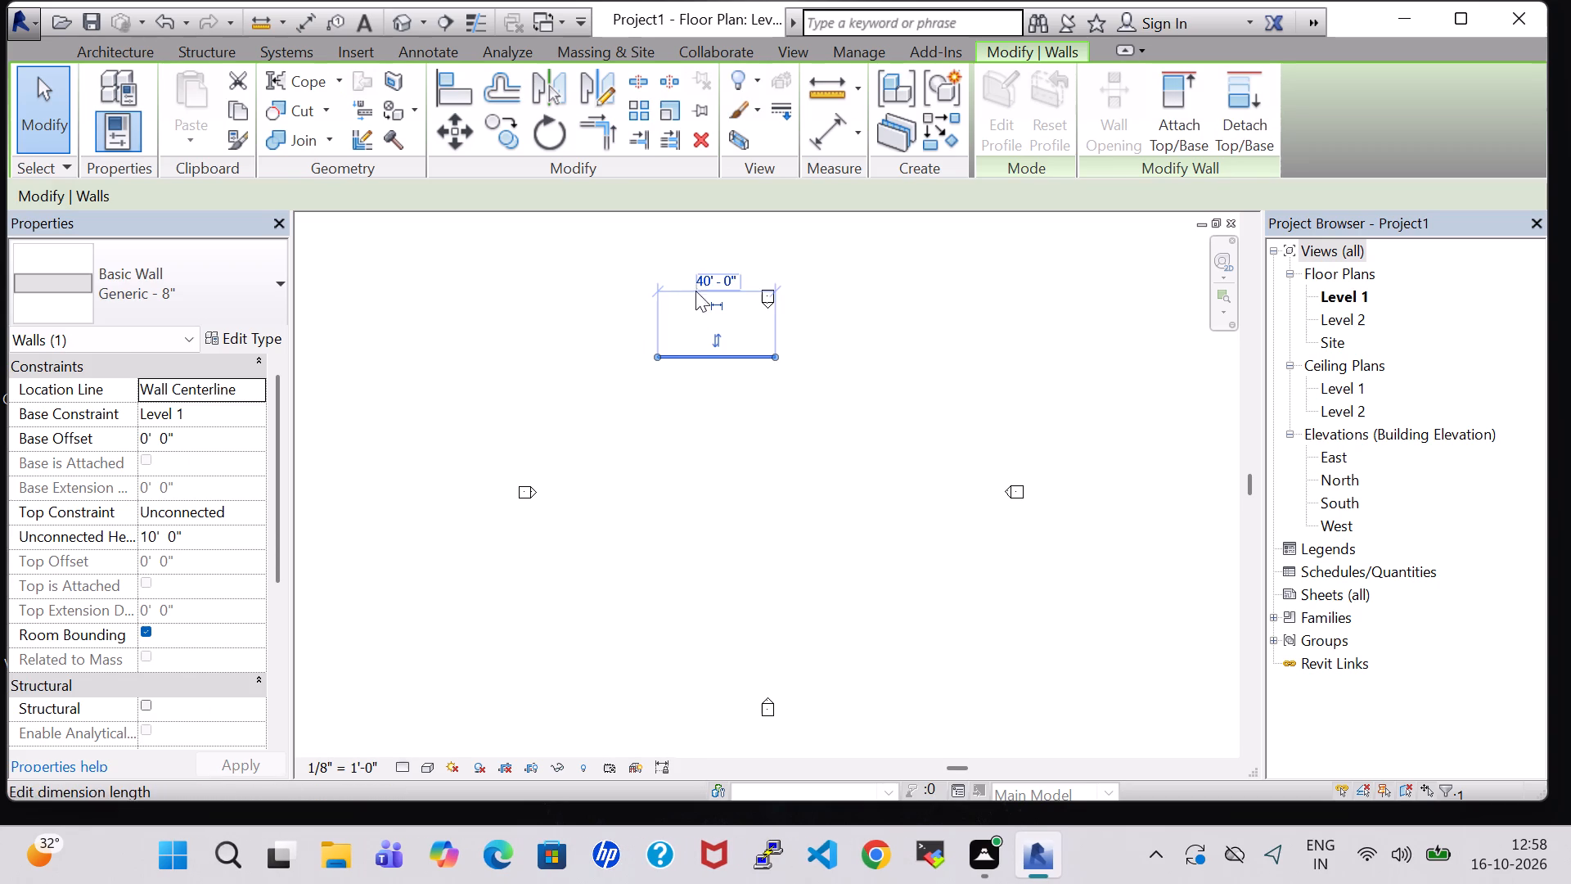
pyautogui.scroll(8, 759, 396)
pyautogui.moveTo(749, 394); pyautogui.dragTo(876, 460, button='middle')
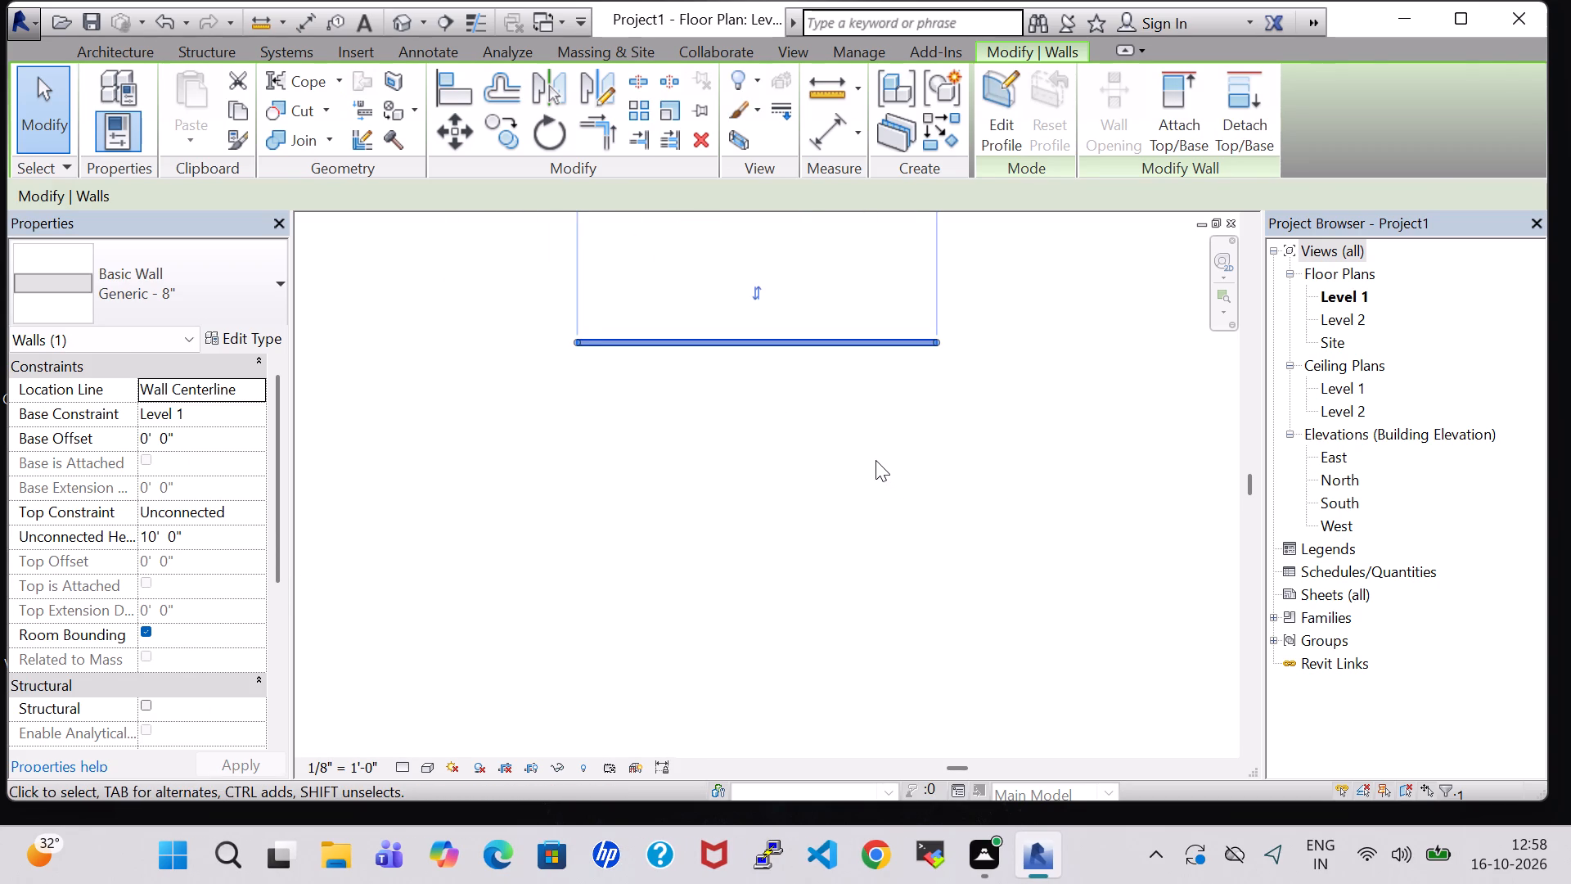
pyautogui.click(866, 460)
# Complete the rectangular building outline with a 50' west wall, a 40' south wall and a closing east wall.
pyautogui.scroll(-3, 866, 458)
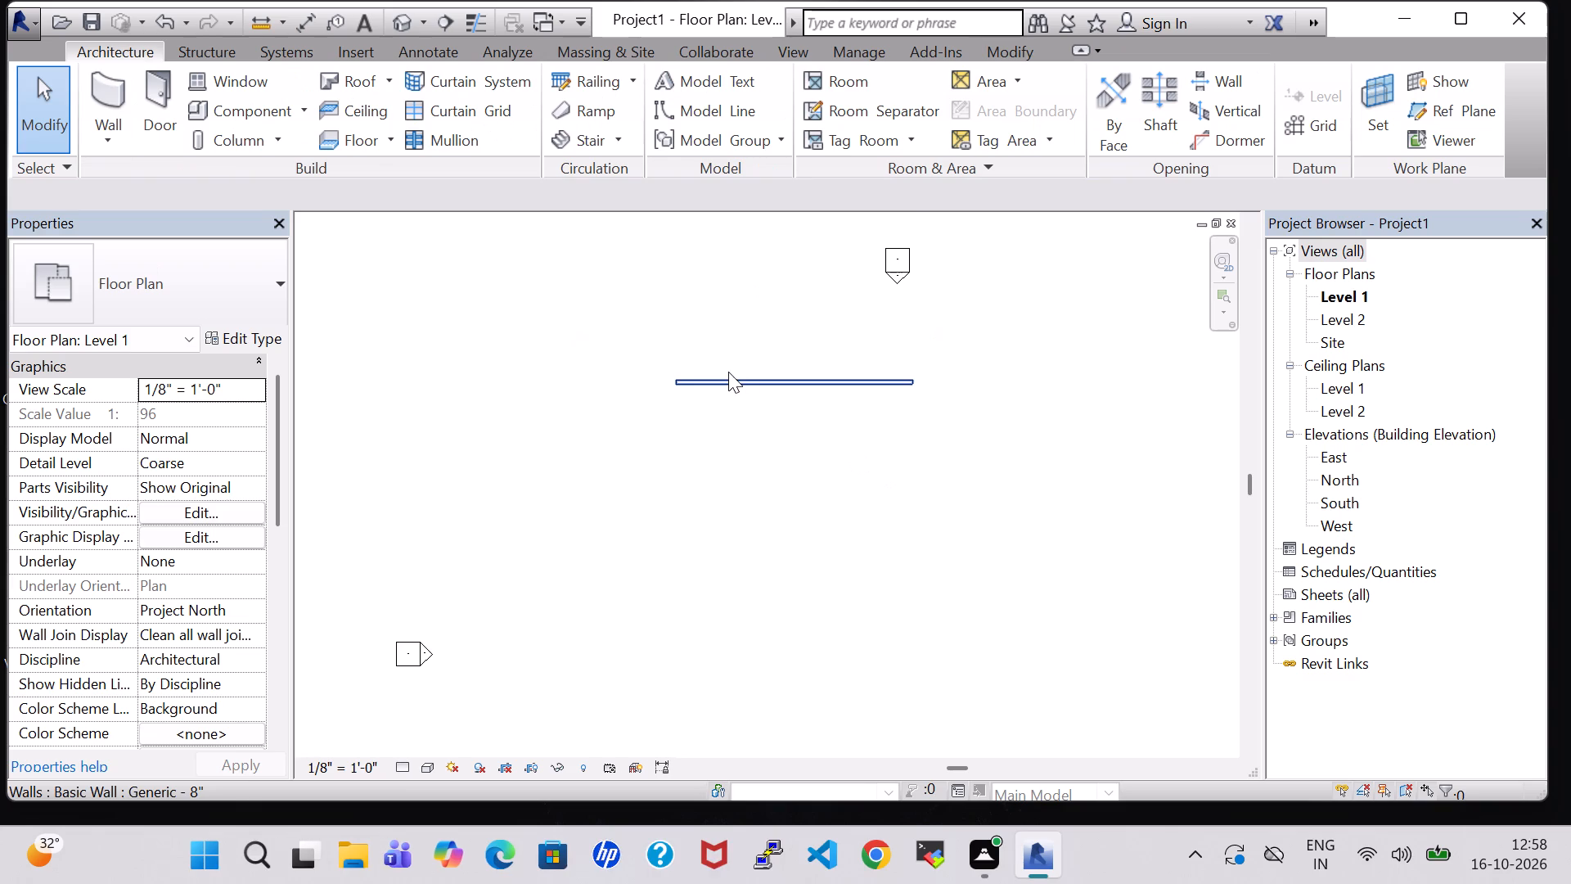
pyautogui.click(106, 95)
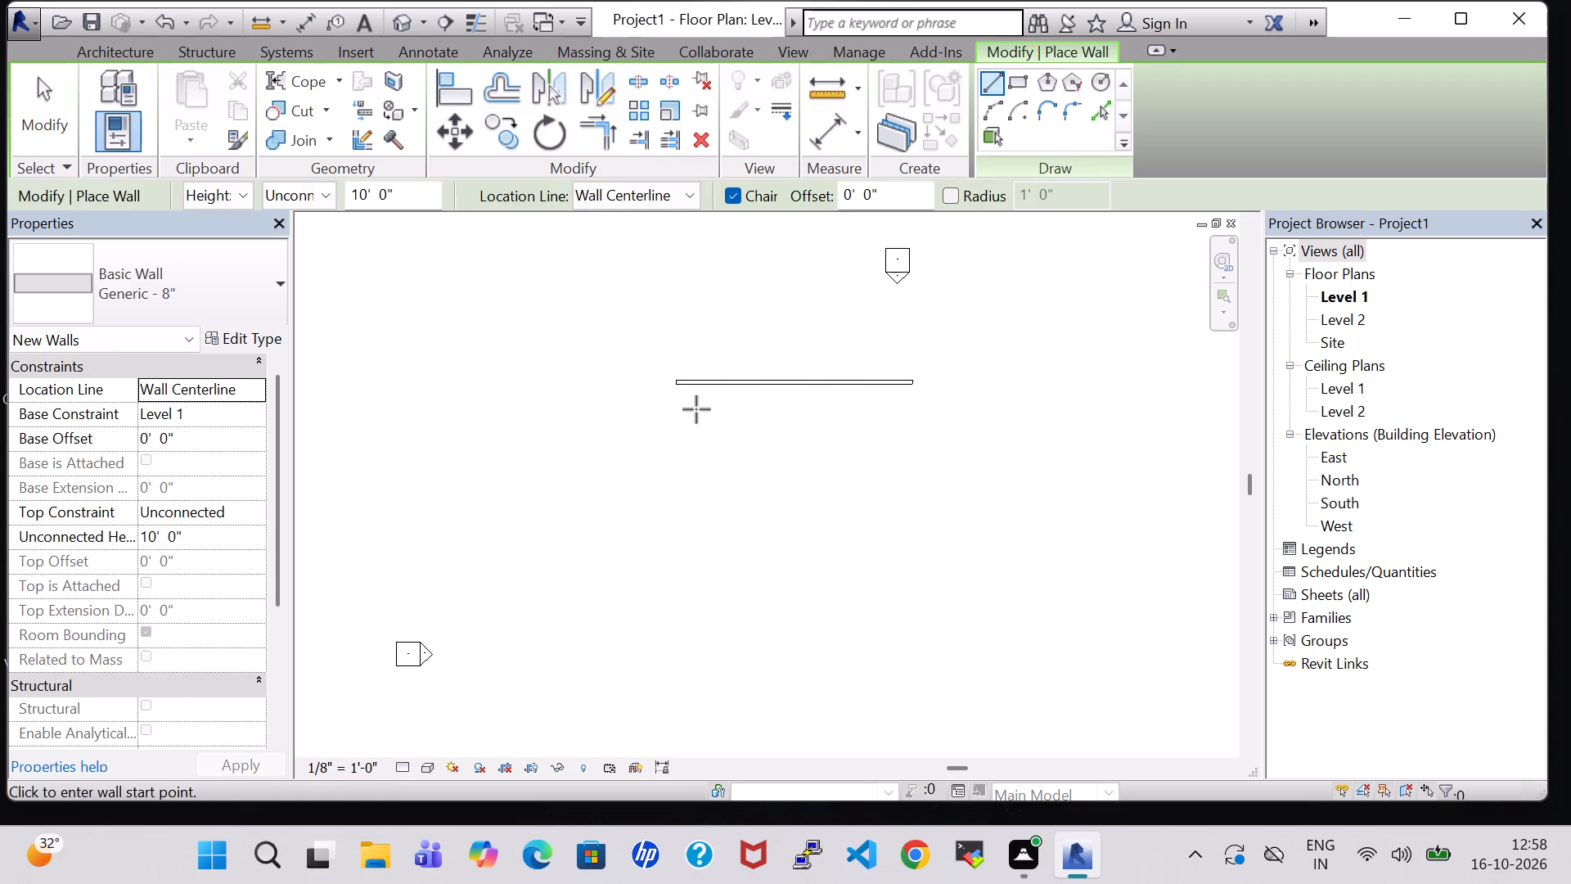
pyautogui.click(676, 384)
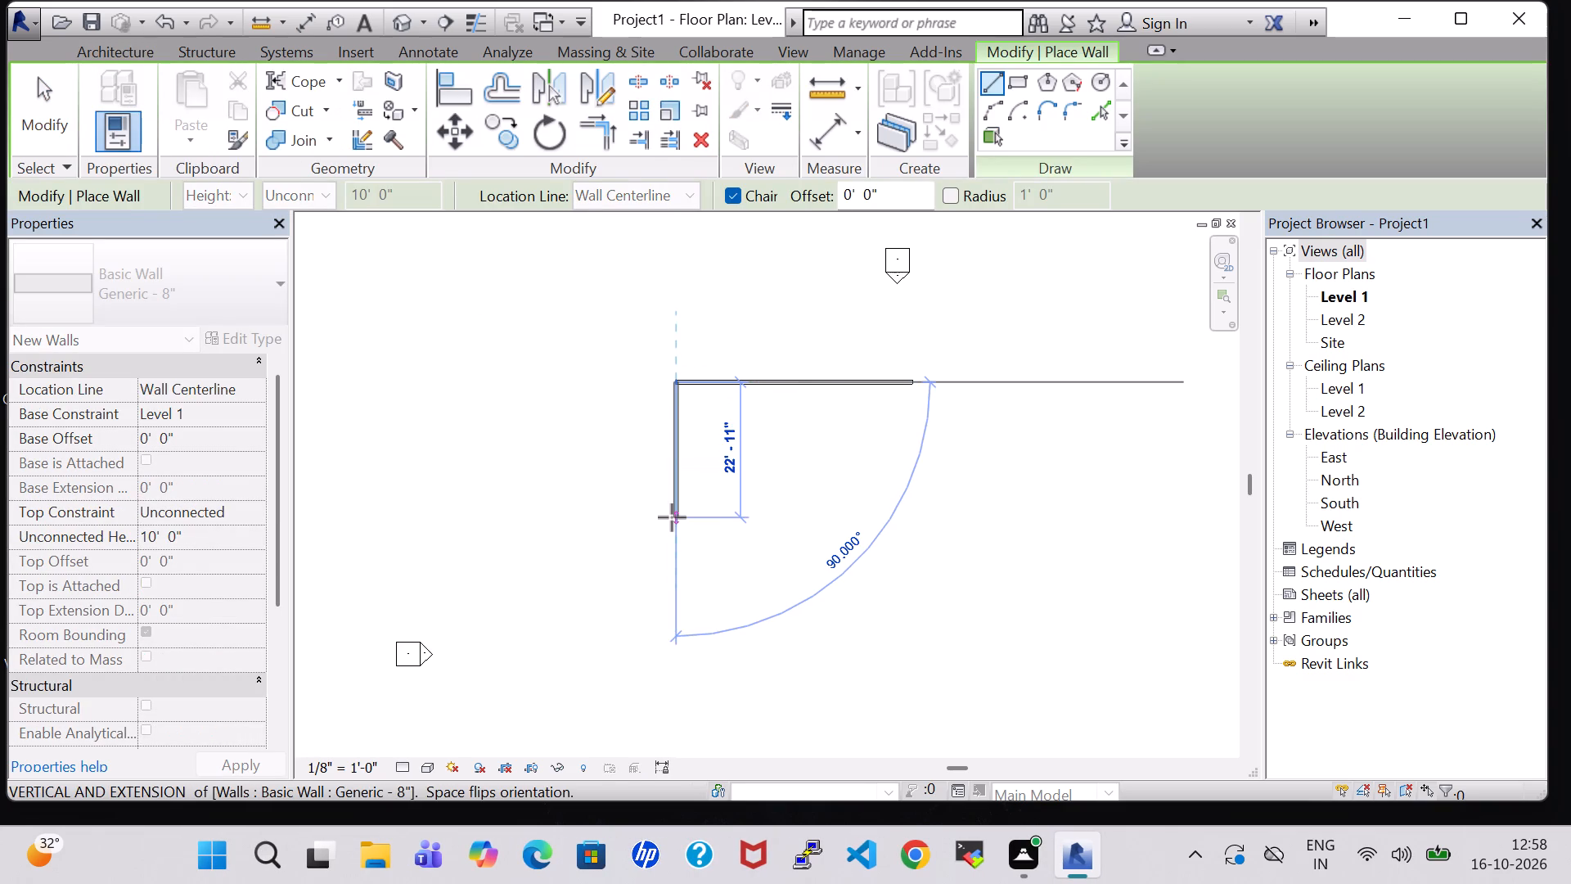
pyautogui.write("50'")
pyautogui.press('Return')
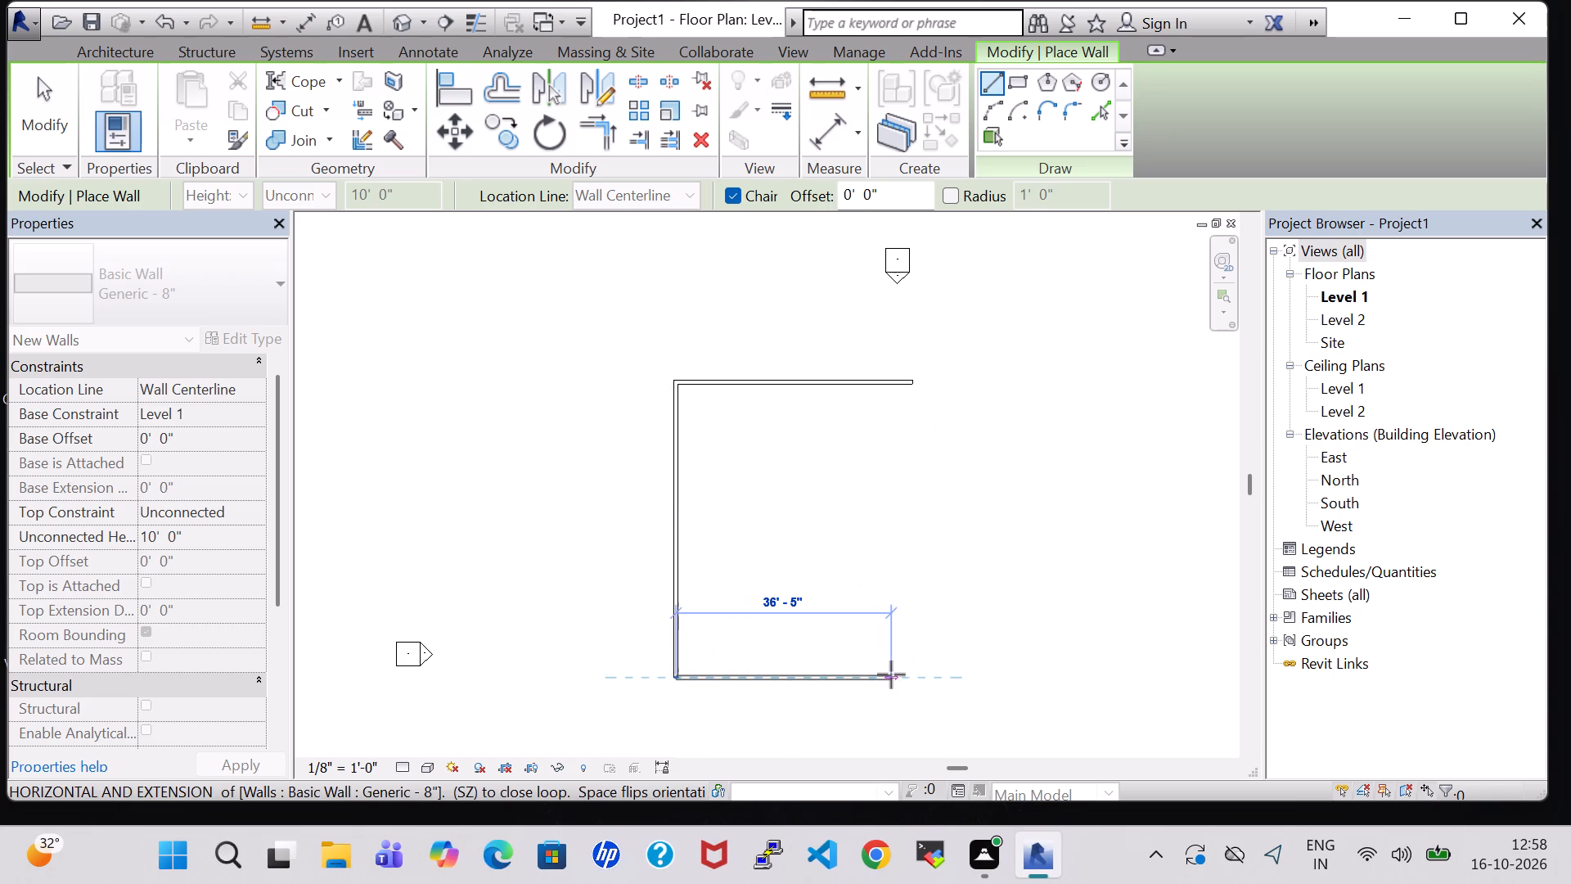
pyautogui.click(913, 679)
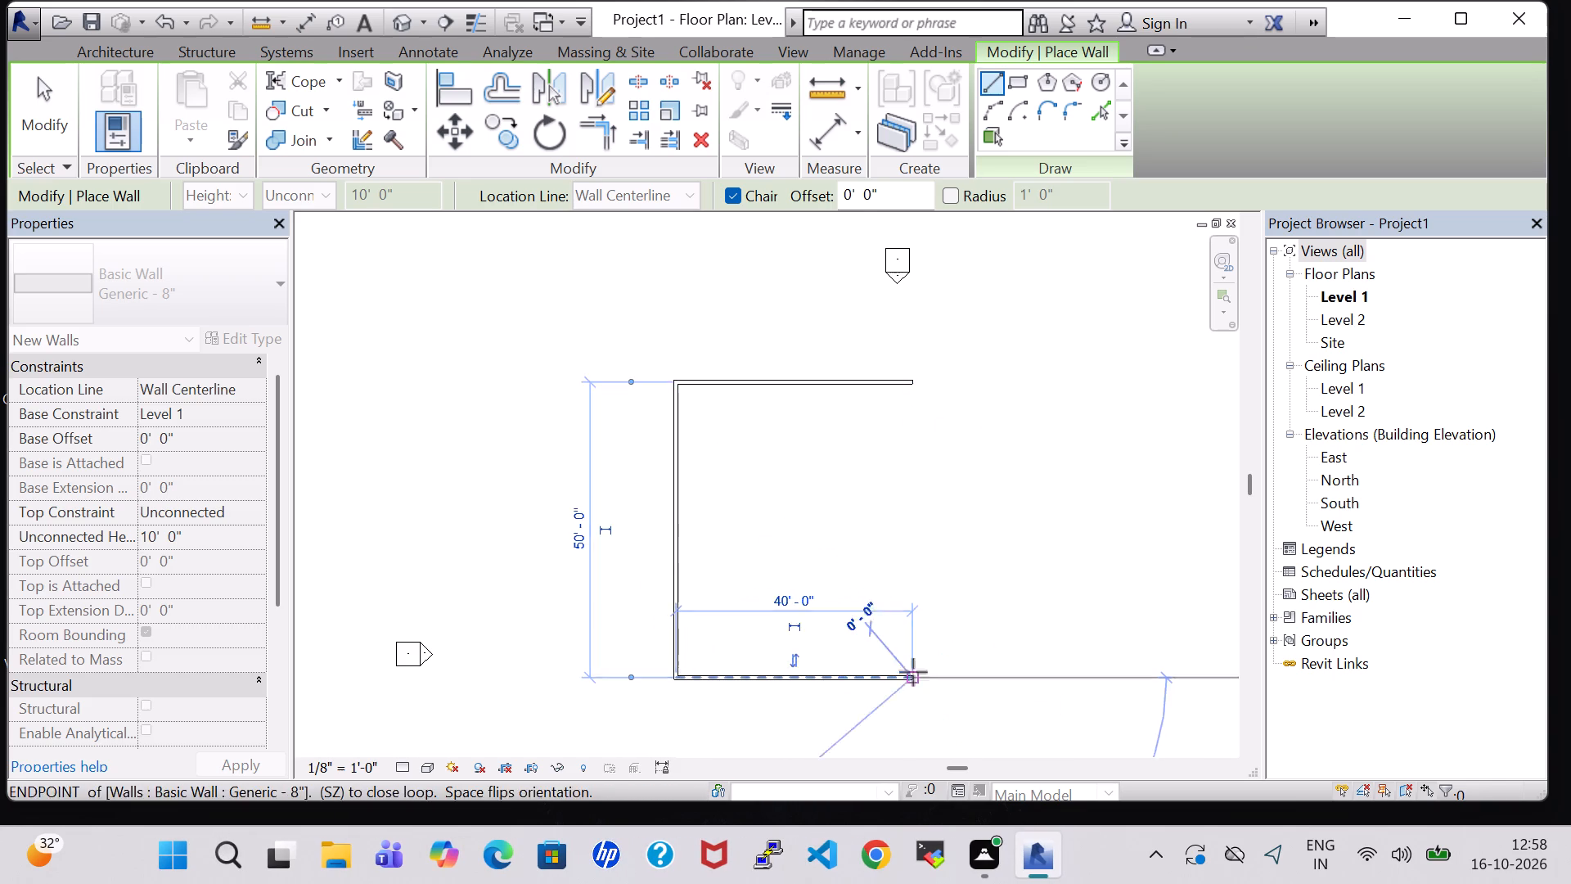
pyautogui.click(903, 384)
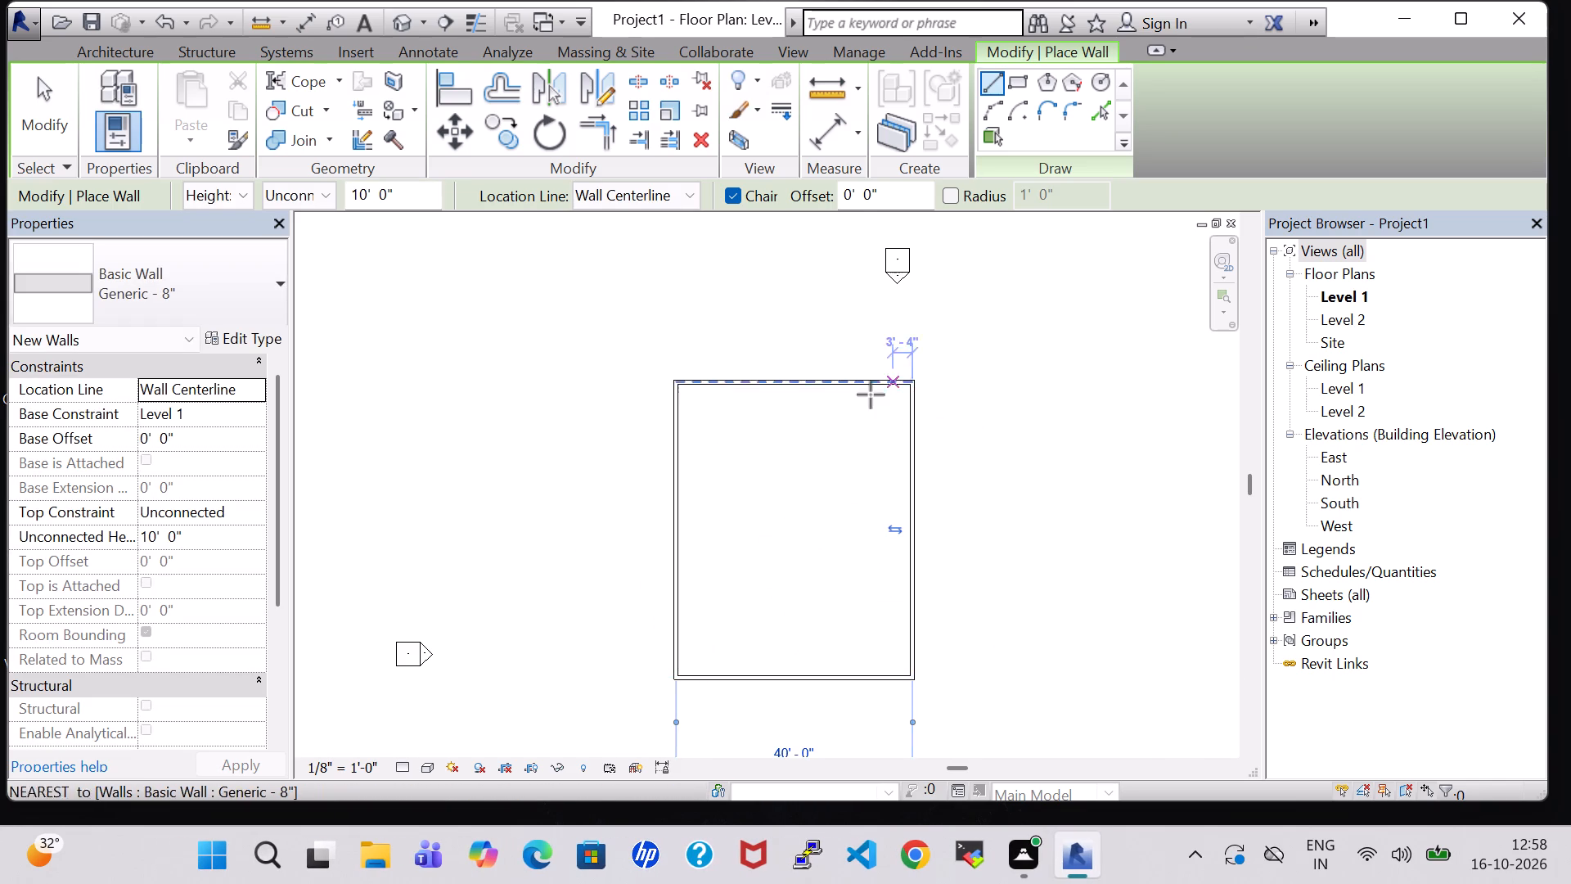
pyautogui.press('Escape')
pyautogui.press('Escape')
# Draw three interior walls enclosing a small room about 9' by 6'-2" against the west wall, about 4'-3" from the north wall.
pyautogui.moveTo(805, 455); pyautogui.dragTo(911, 434, button='middle')
pyautogui.scroll(-1, 930, 417)
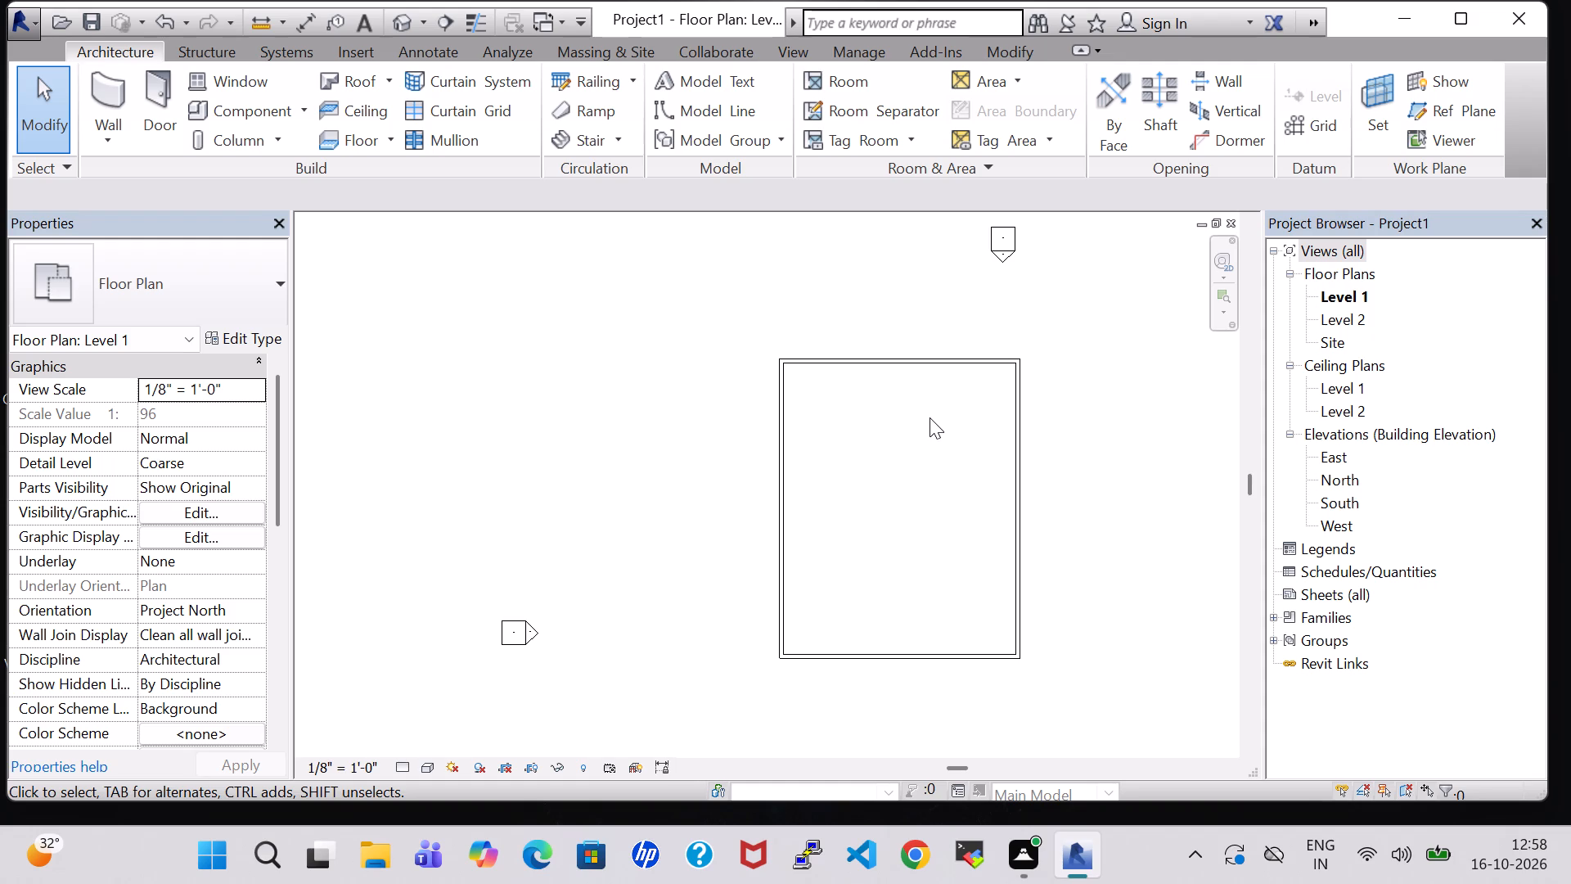
pyautogui.click(119, 97)
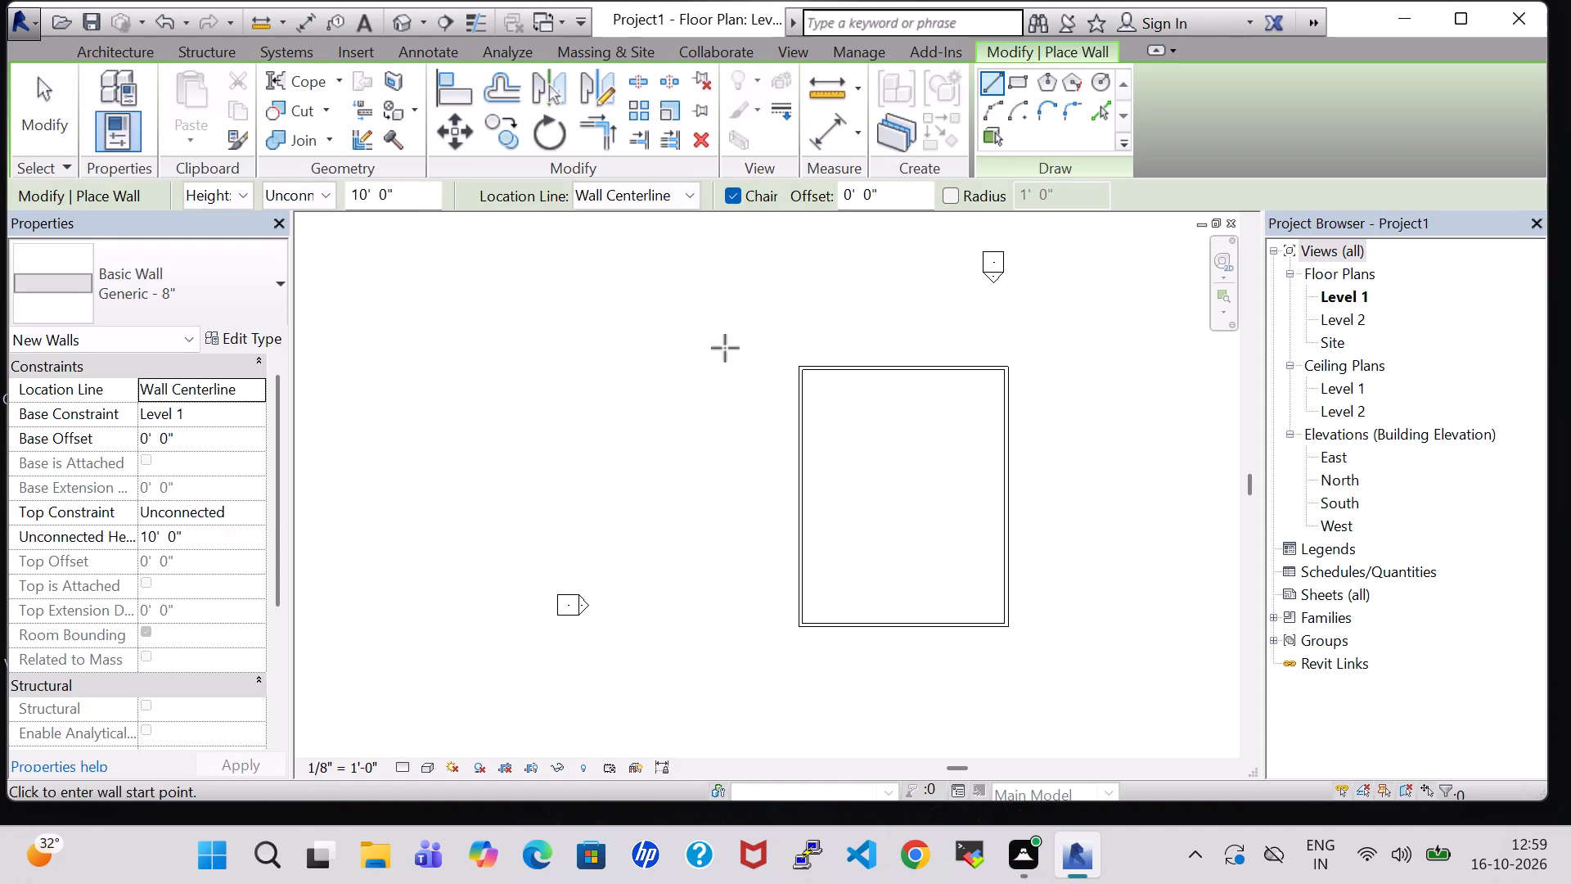
pyautogui.scroll(3, 805, 435)
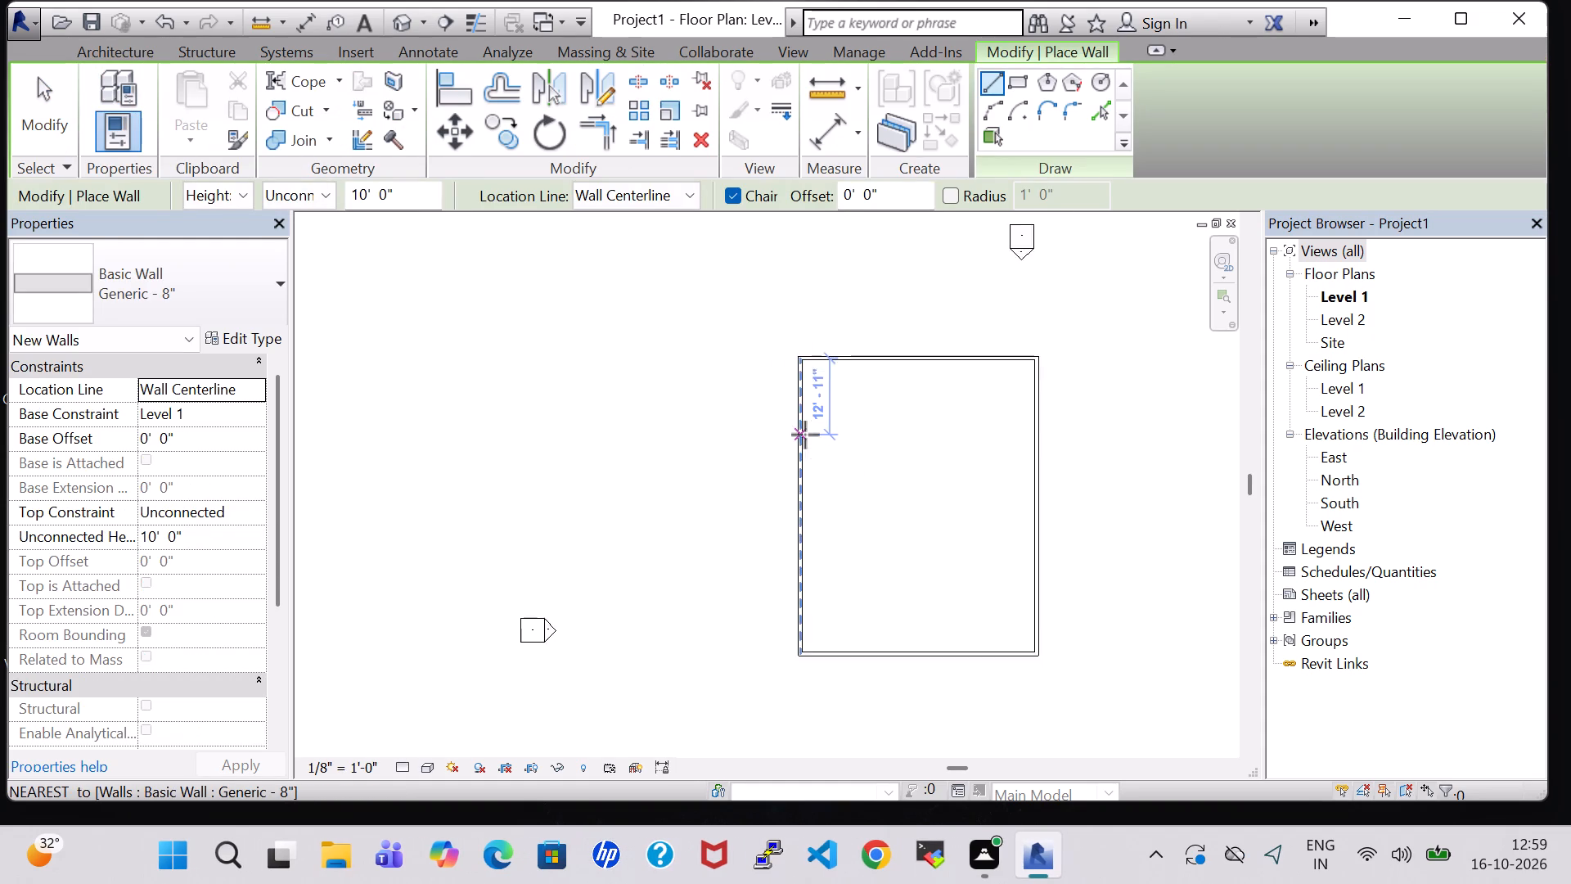
pyautogui.scroll(1, 805, 435)
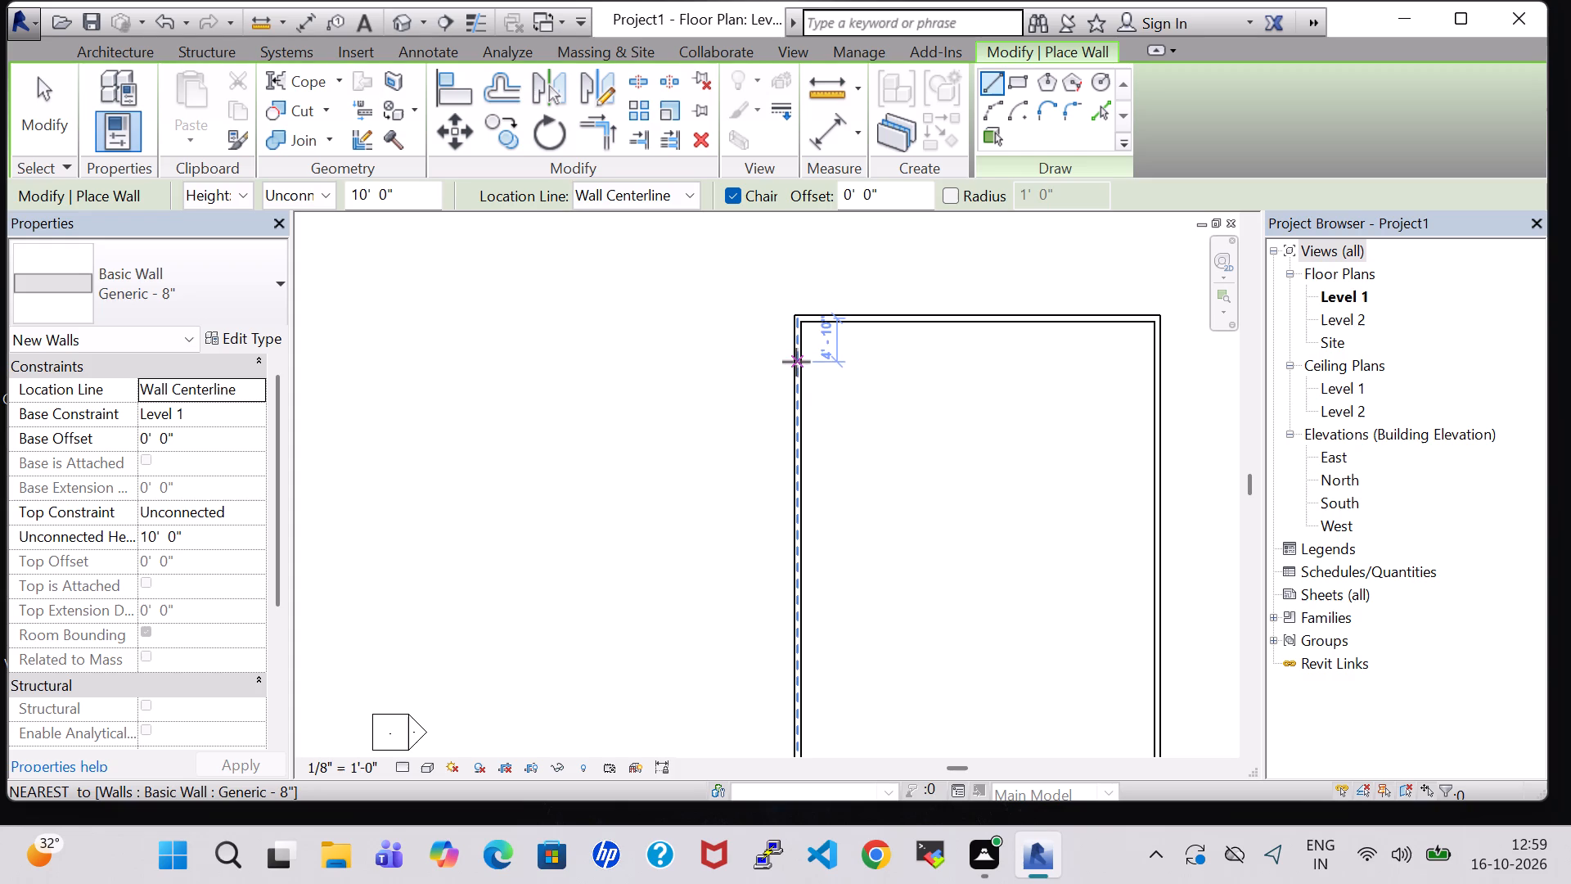
pyautogui.scroll(4, 796, 362)
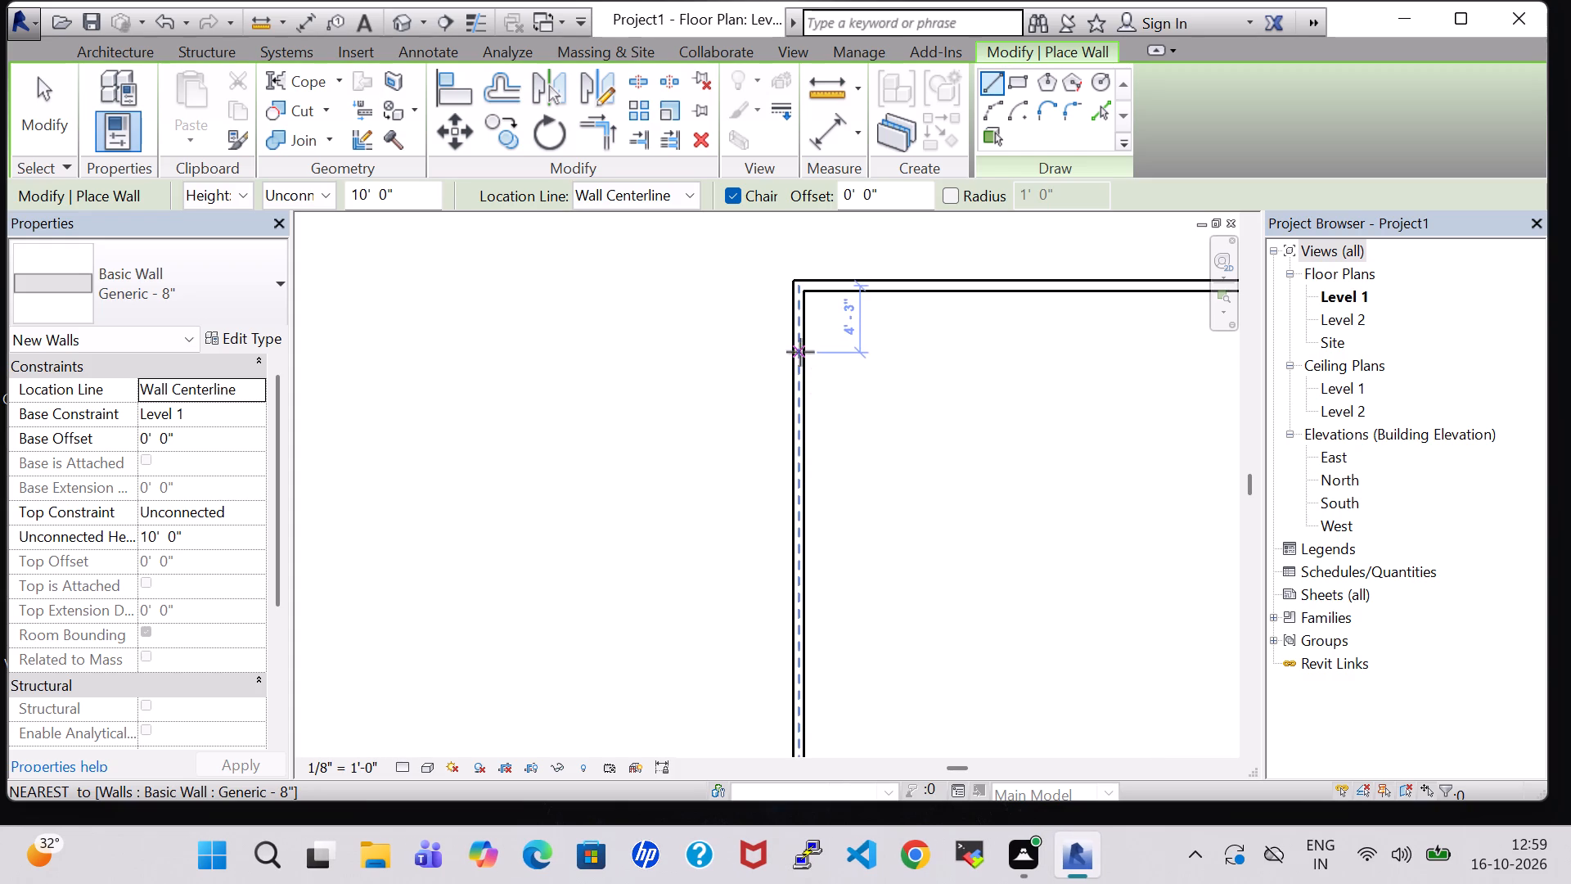
pyautogui.click(800, 352)
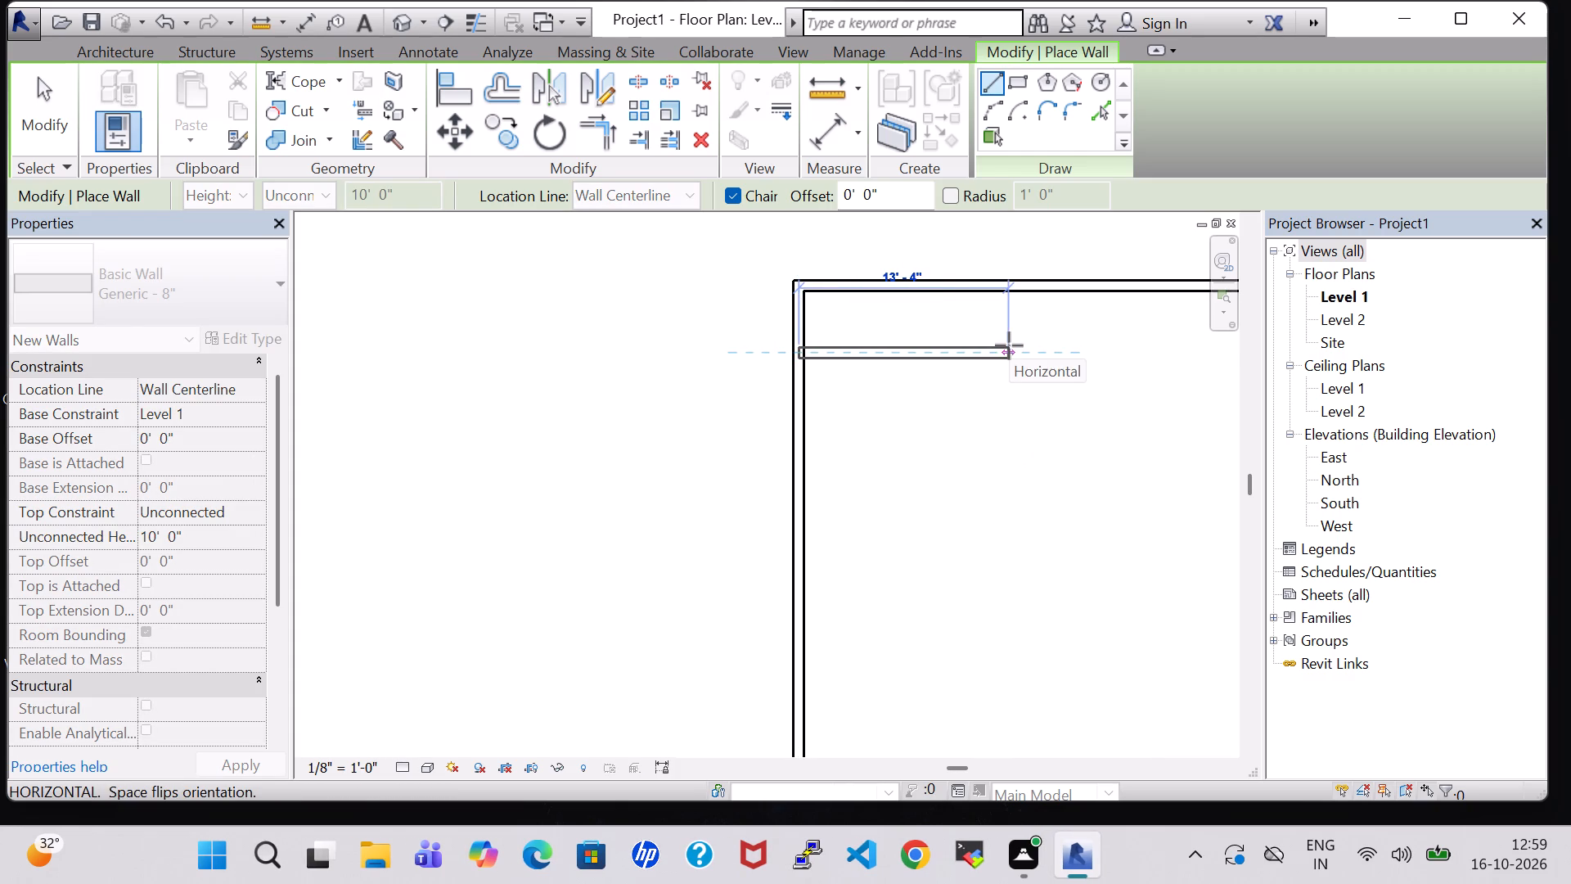
pyautogui.click(935, 359)
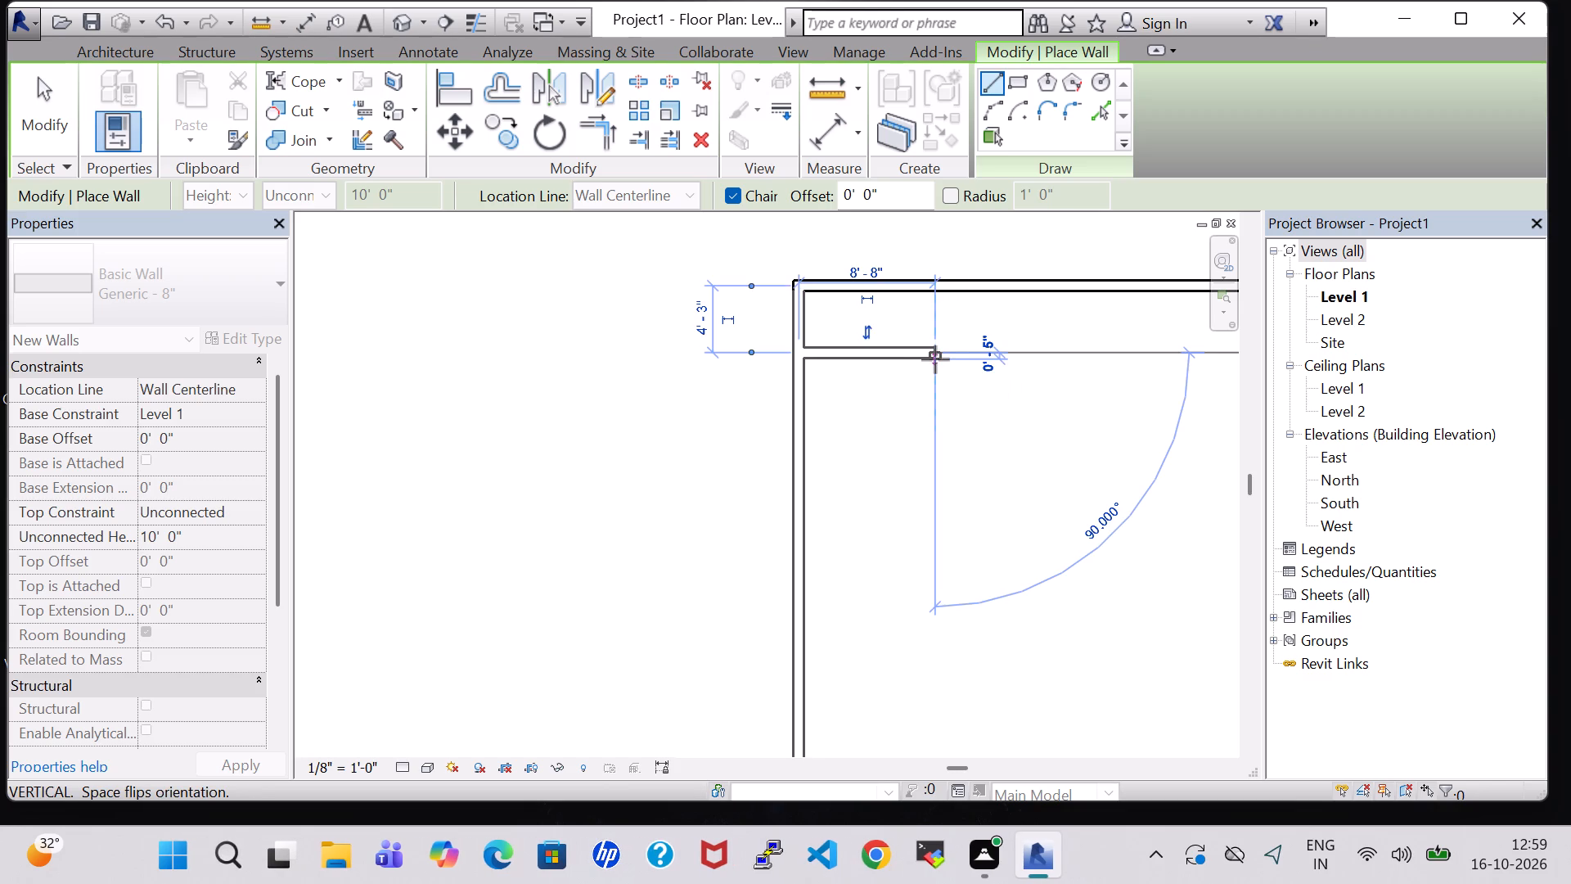
pyautogui.click(935, 449)
pyautogui.click(803, 453)
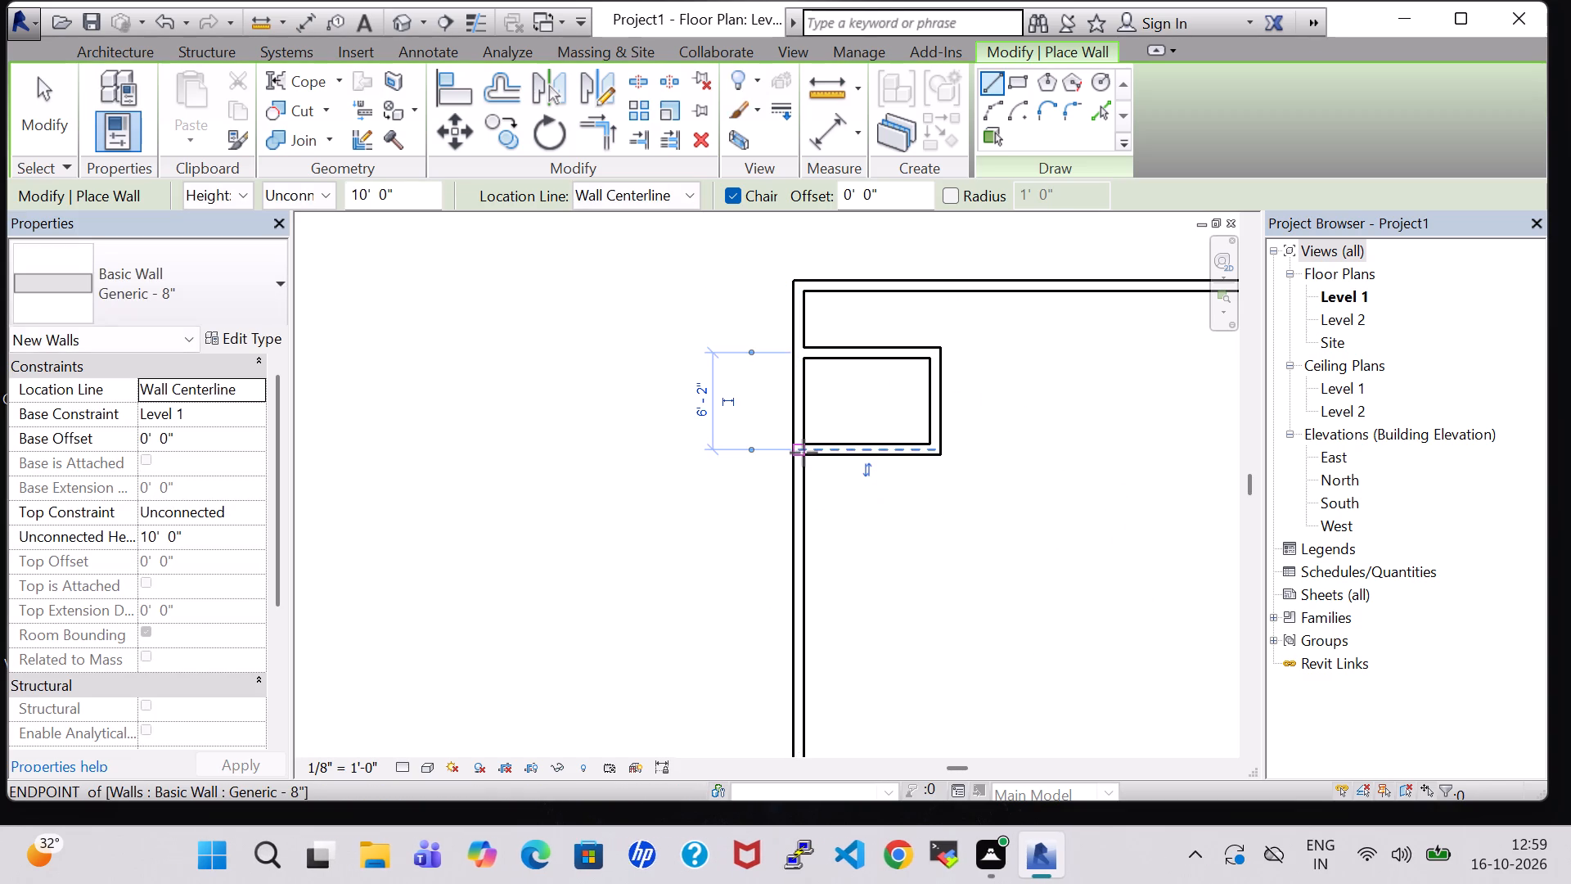
# Extend the small room's south wall line about 31'-4" east to the east wall, then leave the Wall command.
pyautogui.click(936, 455)
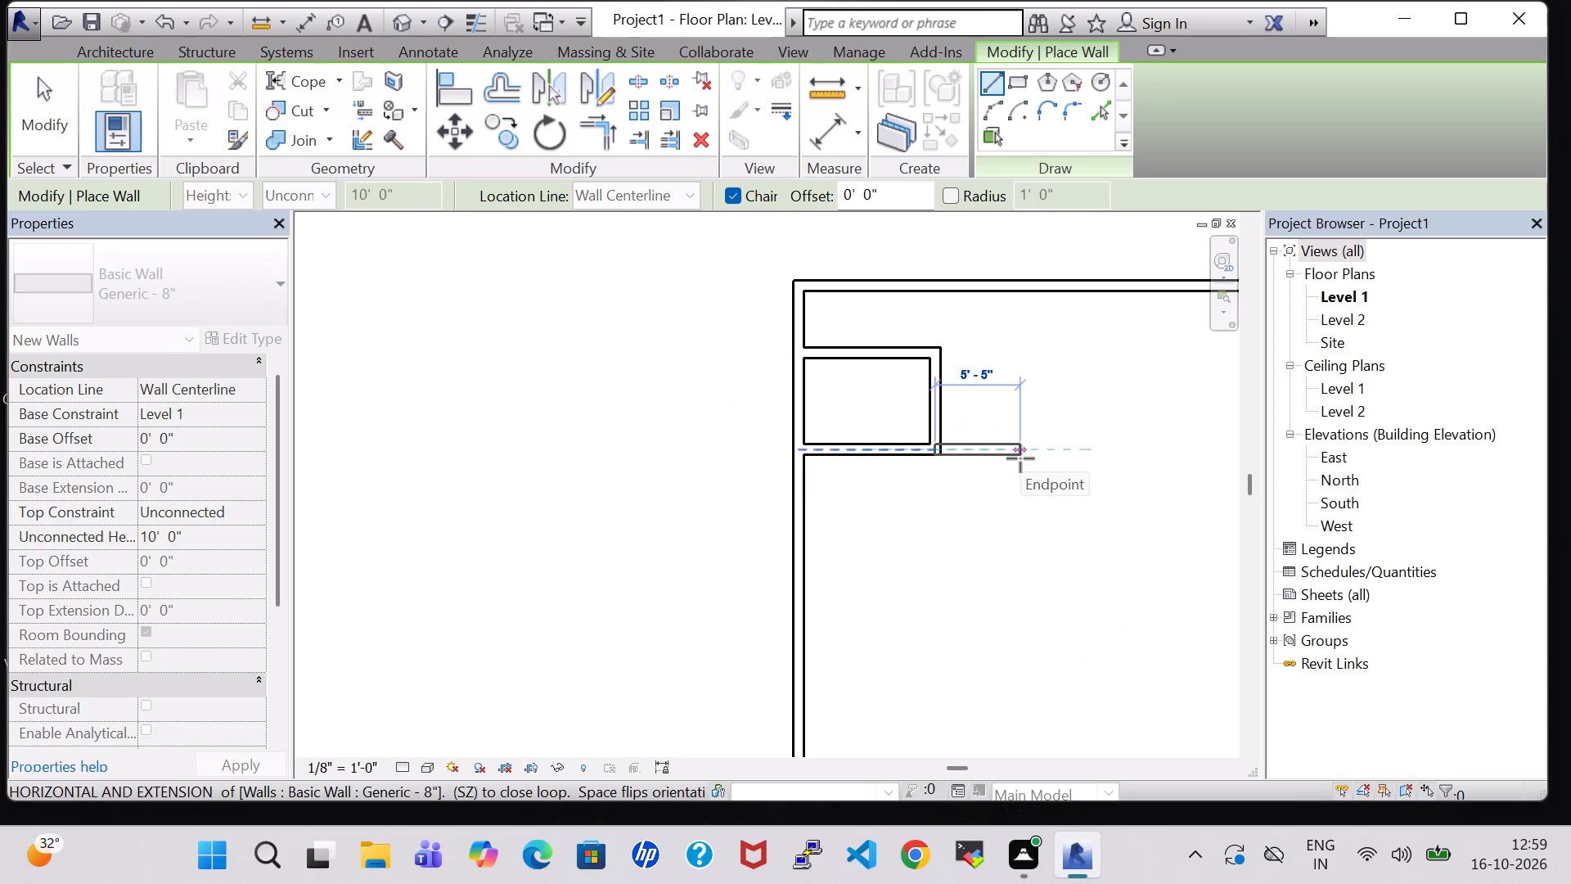
pyautogui.moveTo(1020, 458); pyautogui.dragTo(763, 476, button='middle')
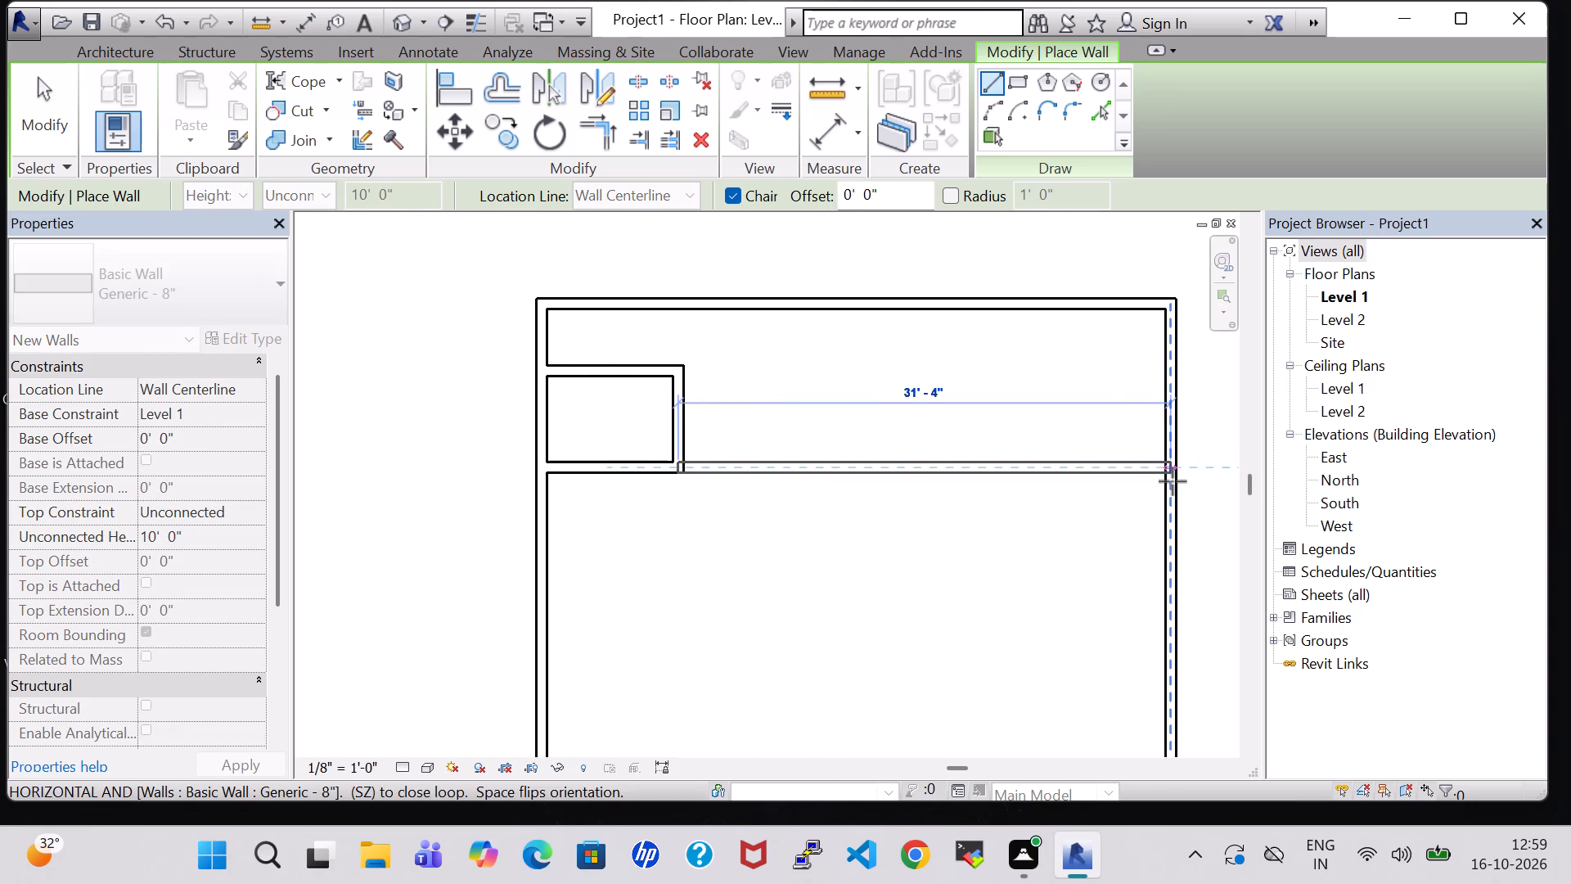
pyautogui.click(1173, 481)
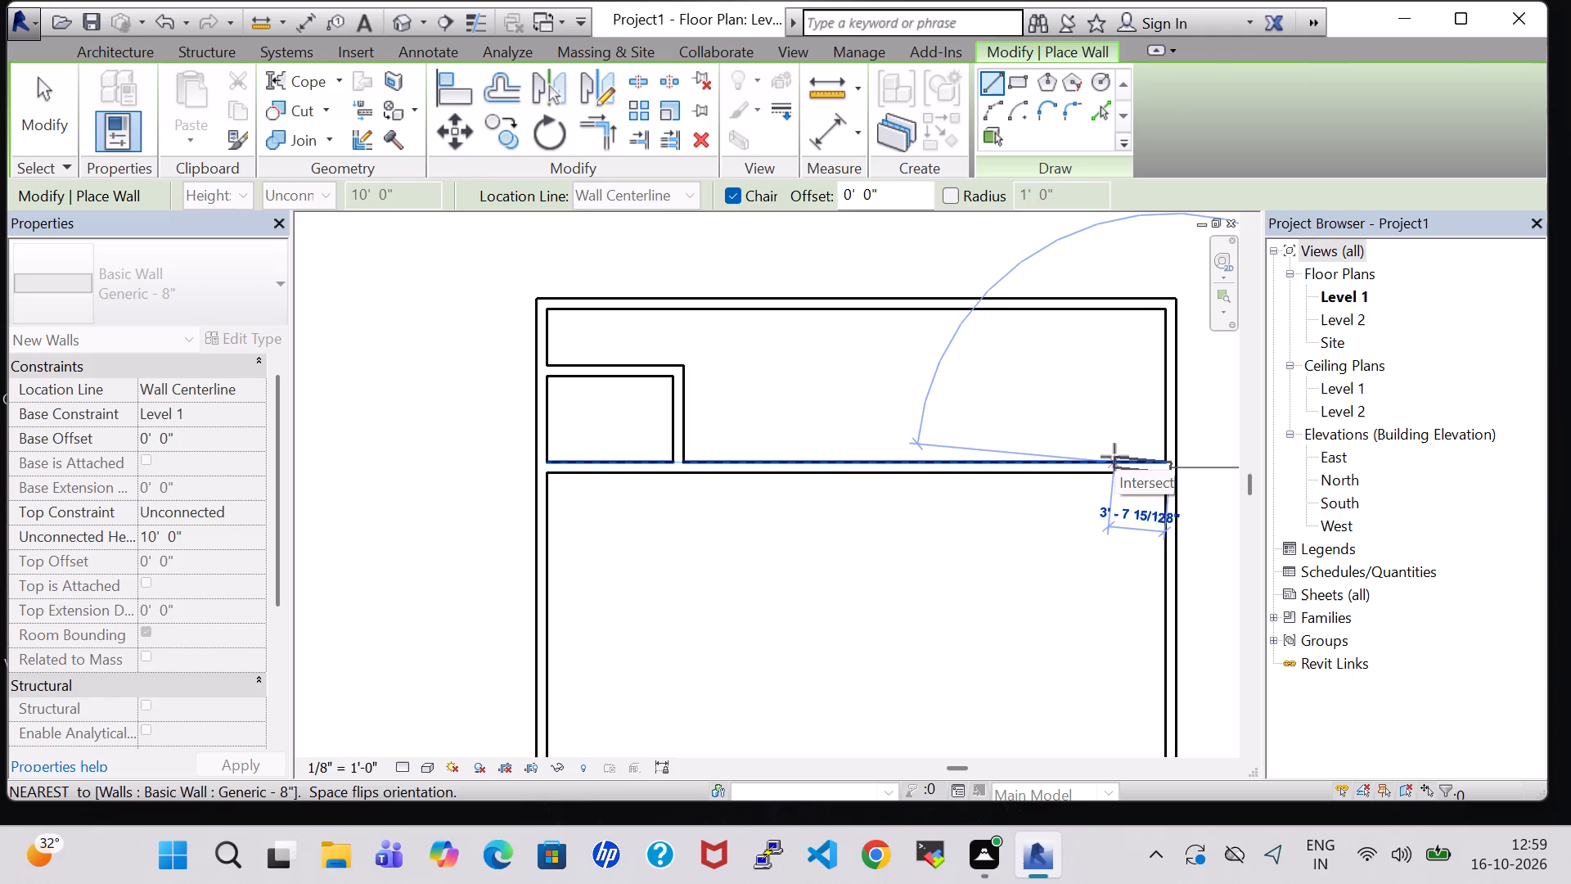
pyautogui.press('Escape')
pyautogui.press('Escape')
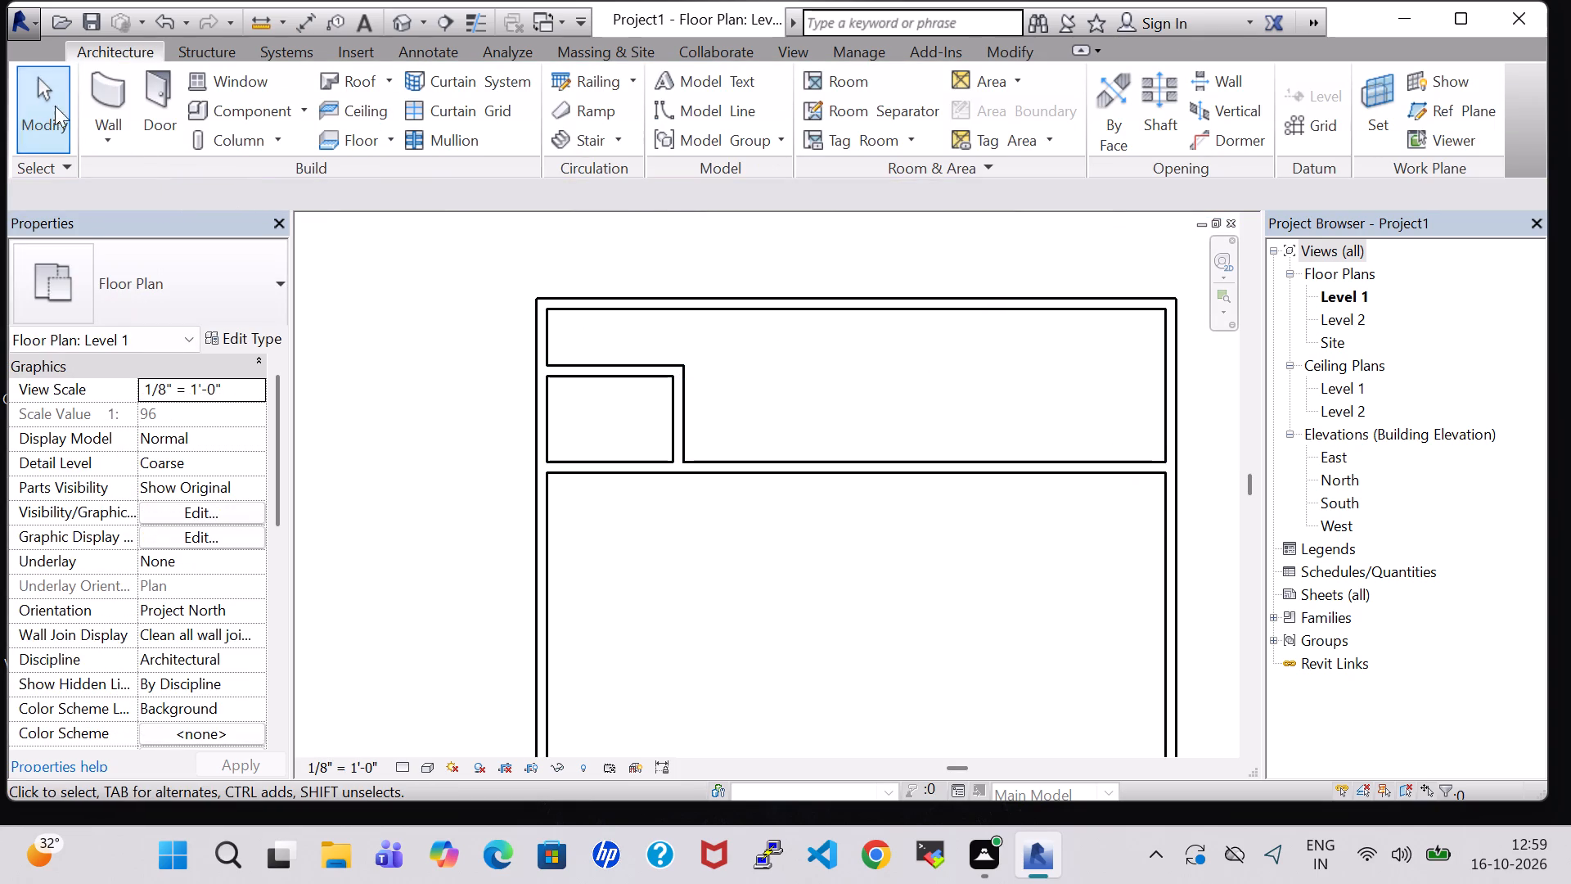
# Draw two interior walls enclosing a small room about 8'-1" by 6'-2" against the east wall, aligned with the western small room.
pyautogui.click(113, 86)
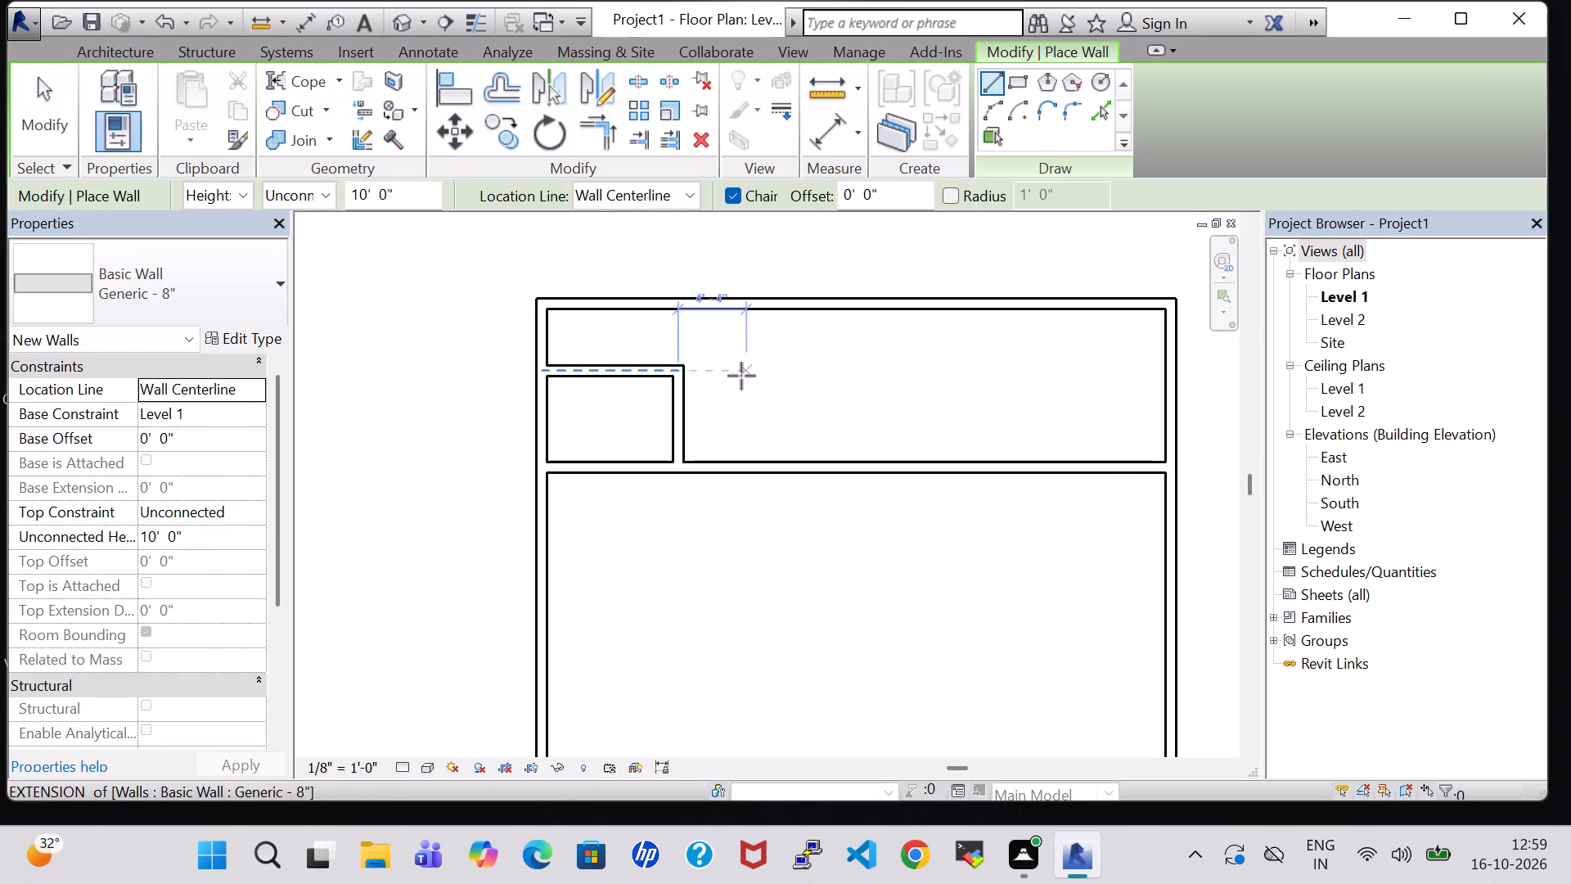
pyautogui.click(1168, 373)
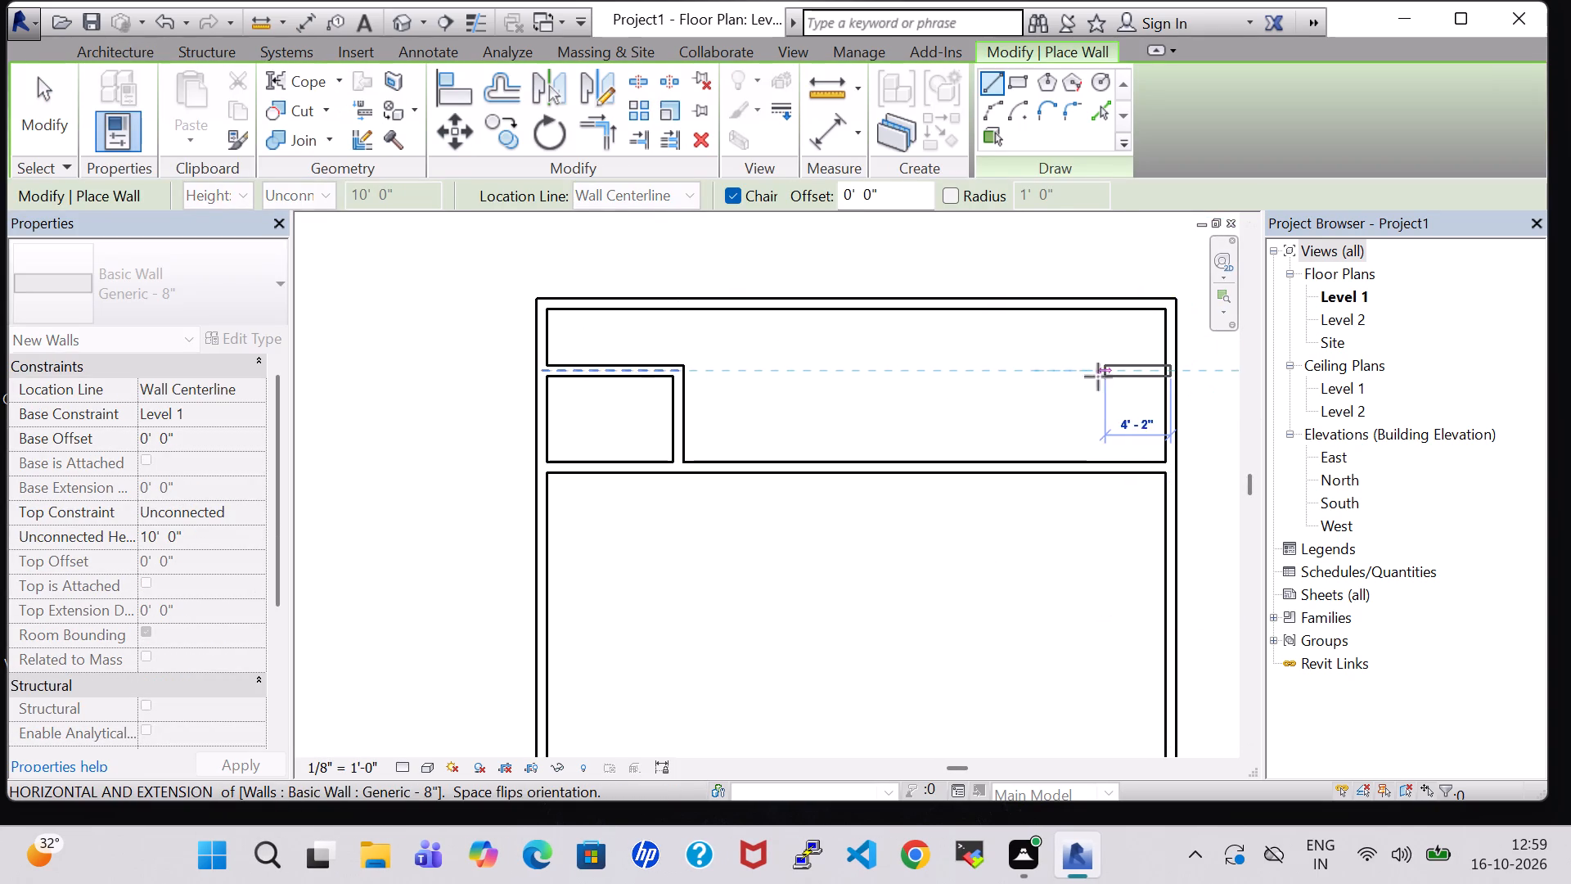
pyautogui.click(1044, 374)
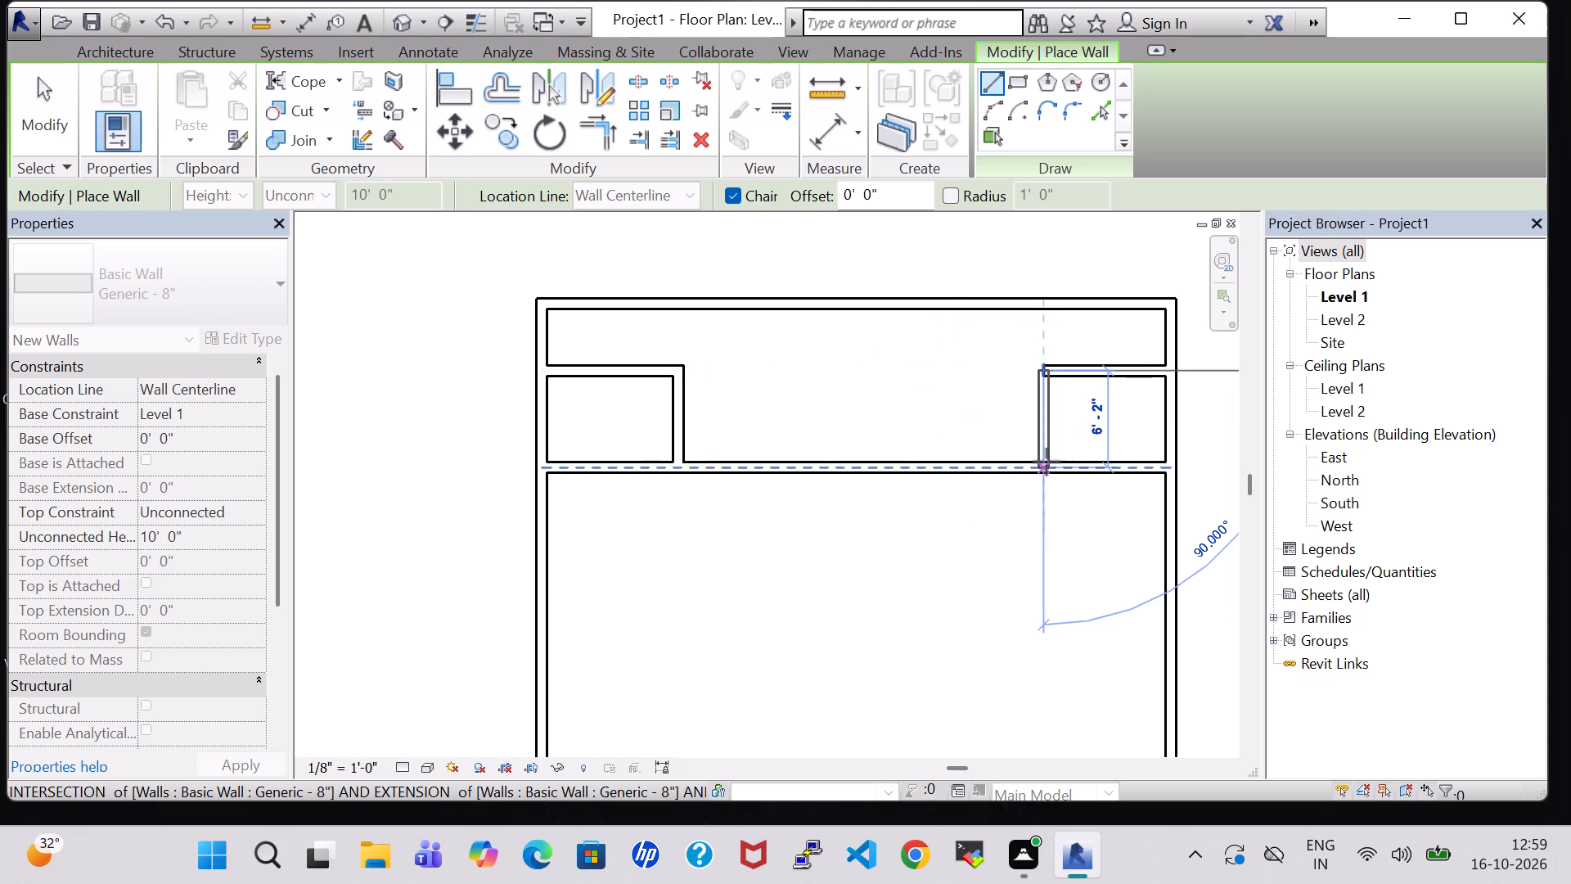
pyautogui.click(1047, 462)
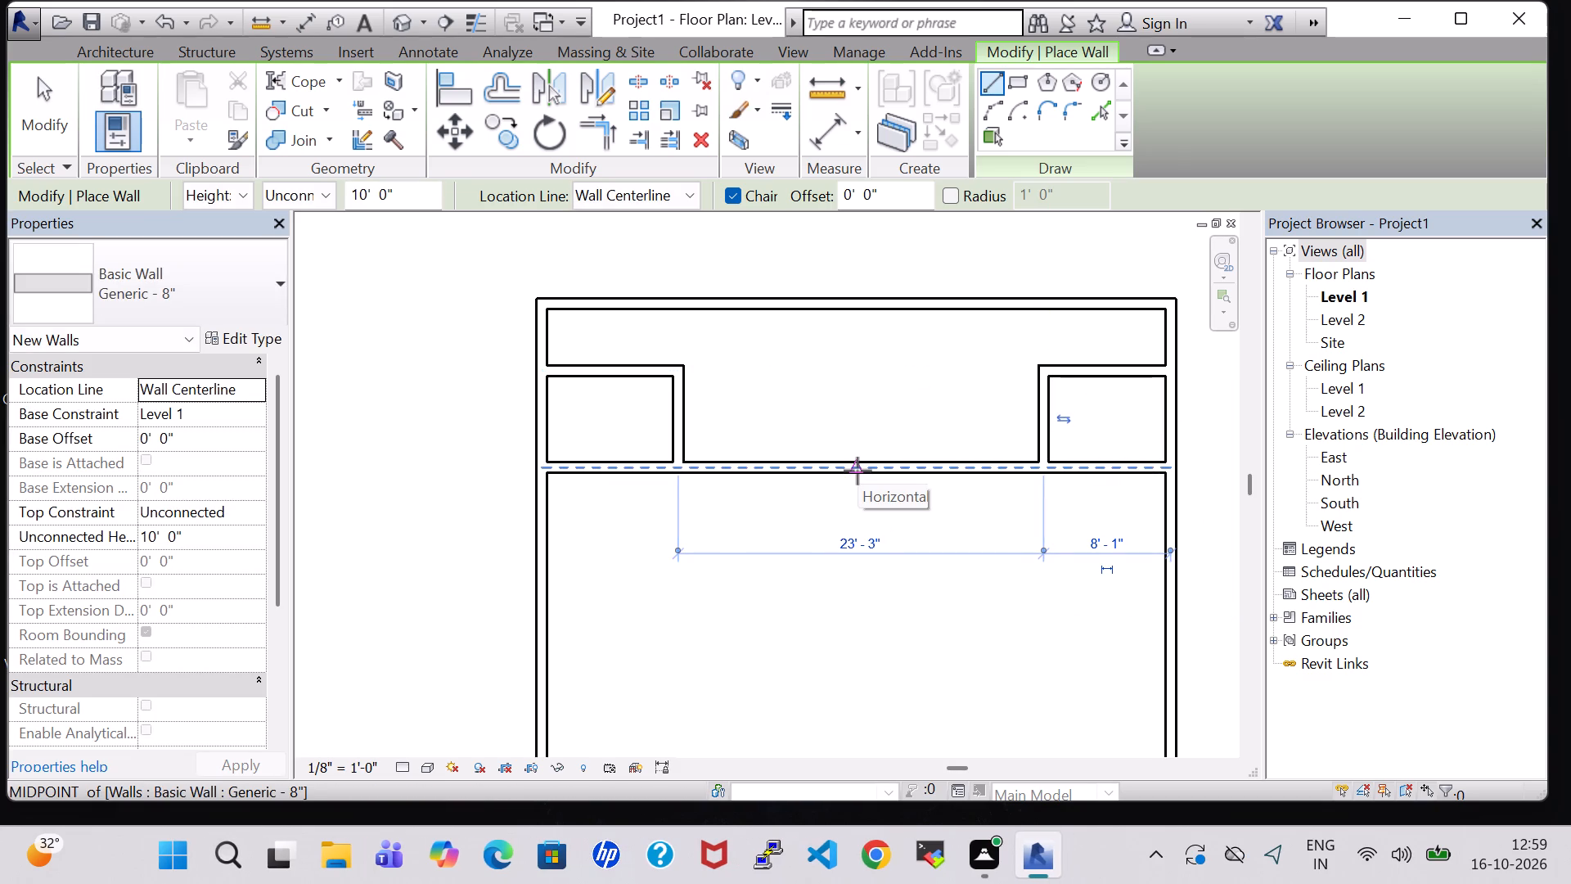
# Draw a wall about 14'-8" south from the midpoint of the full-width interior wall, turning west to meet the west wall.
pyautogui.click(858, 471)
pyautogui.moveTo(858, 583); pyautogui.dragTo(876, 434, button='middle')
pyautogui.scroll(1, 858, 583)
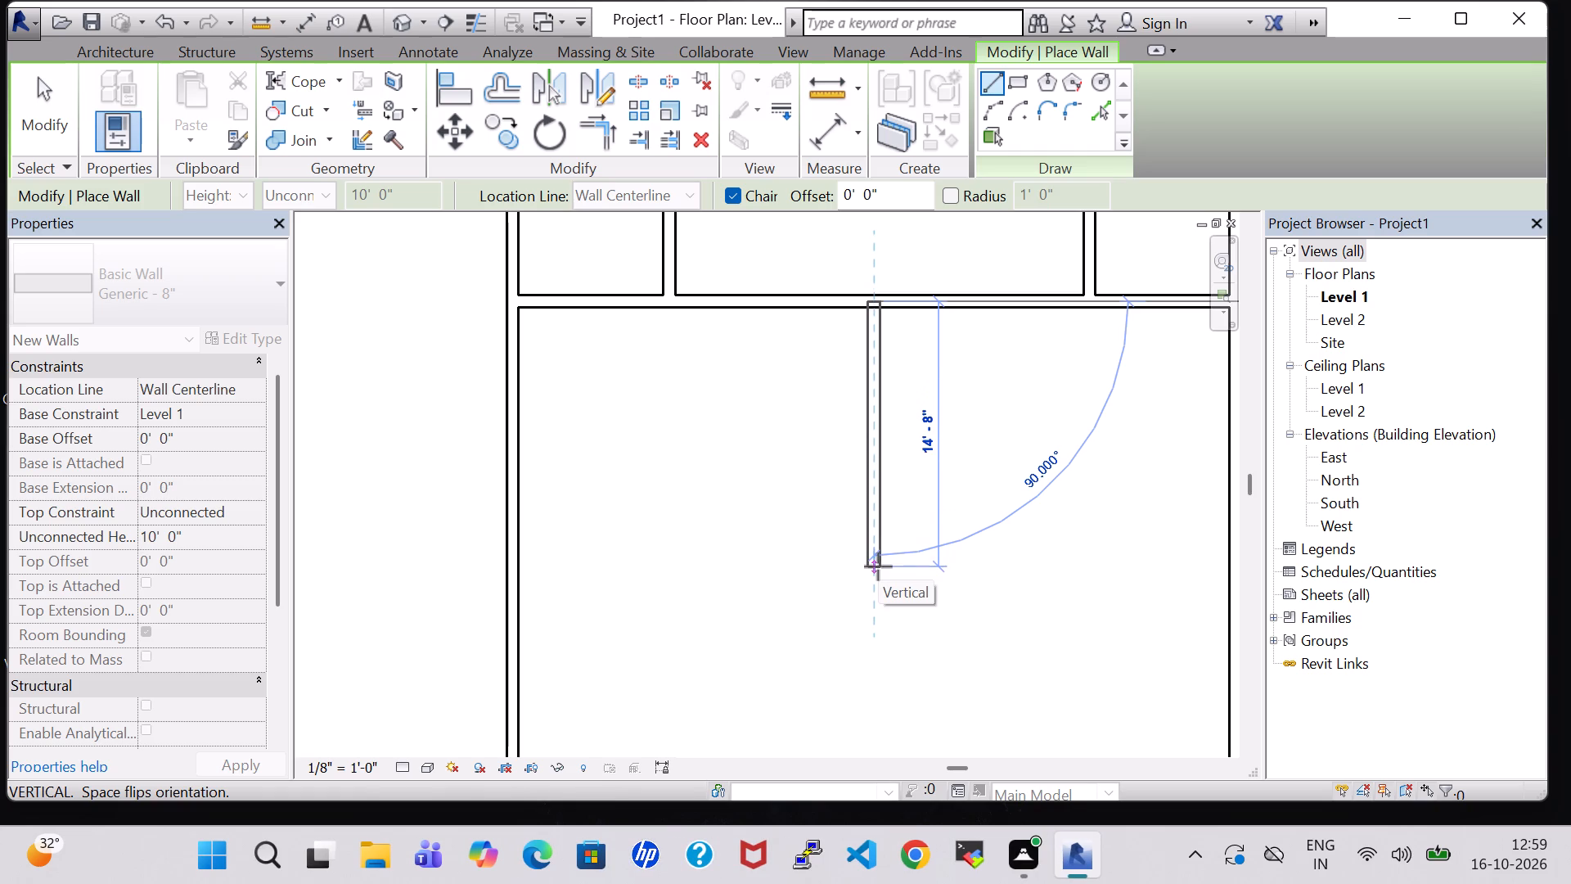
pyautogui.click(878, 566)
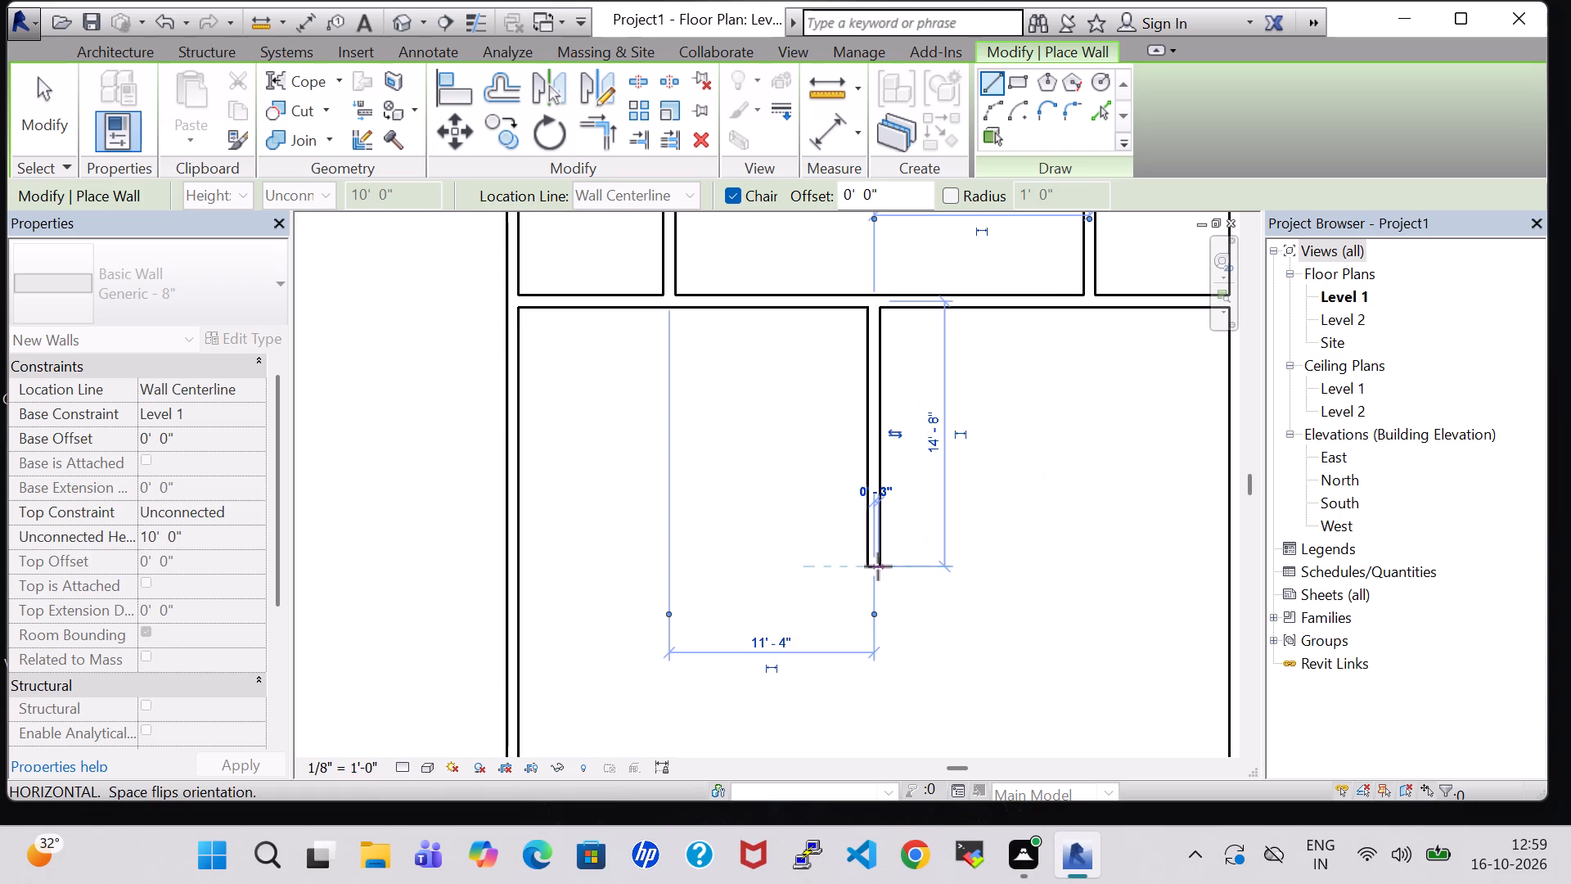
pyautogui.middleClick(878, 566)
pyautogui.middleClick(903, 512)
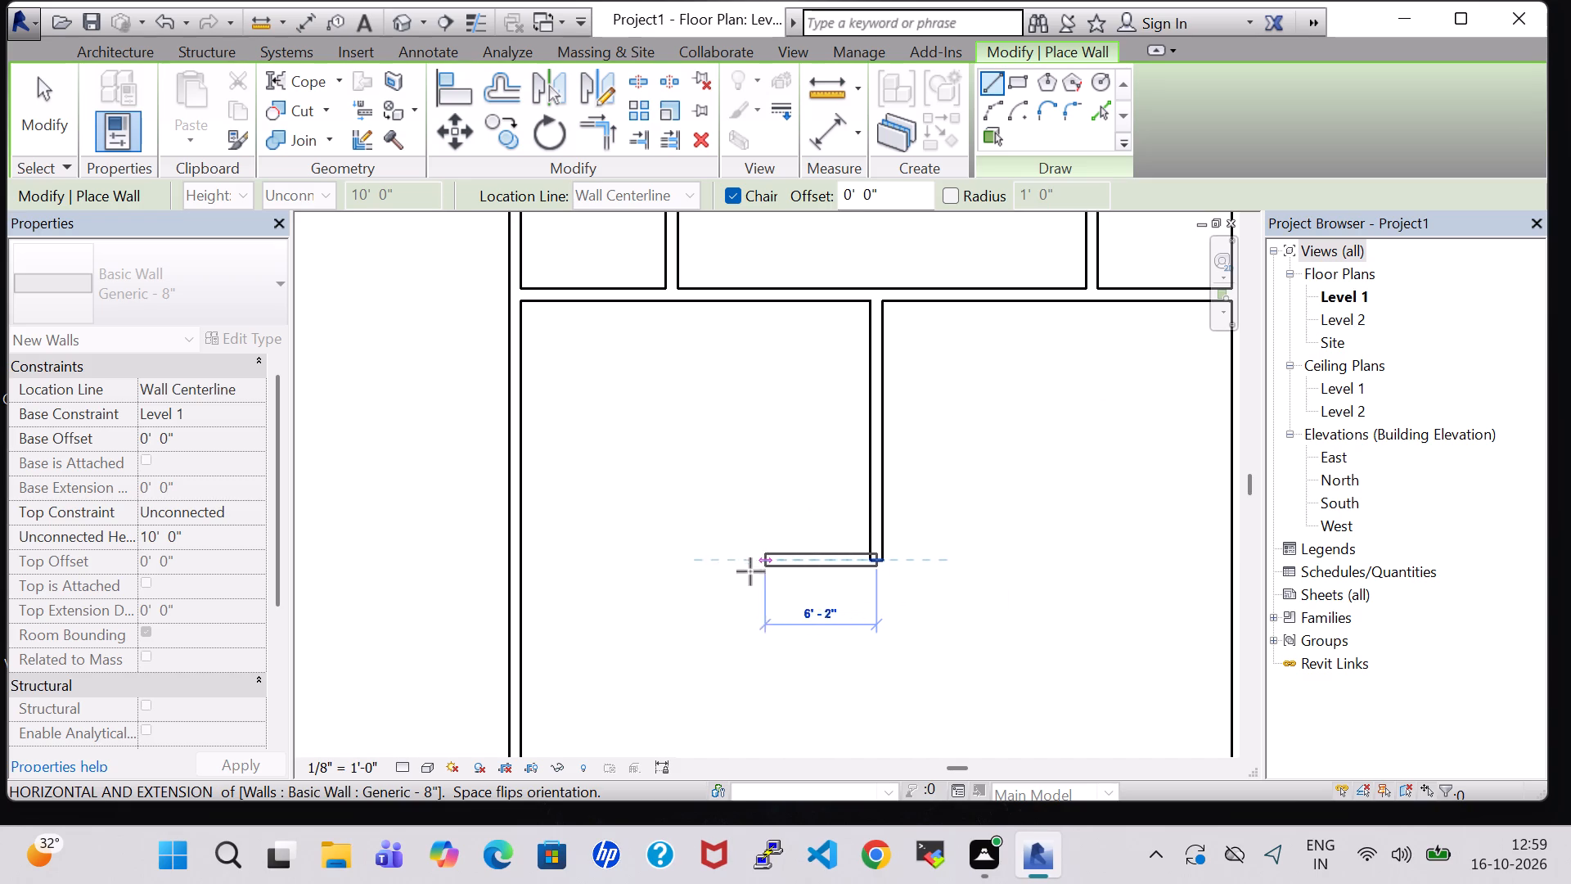
pyautogui.click(513, 553)
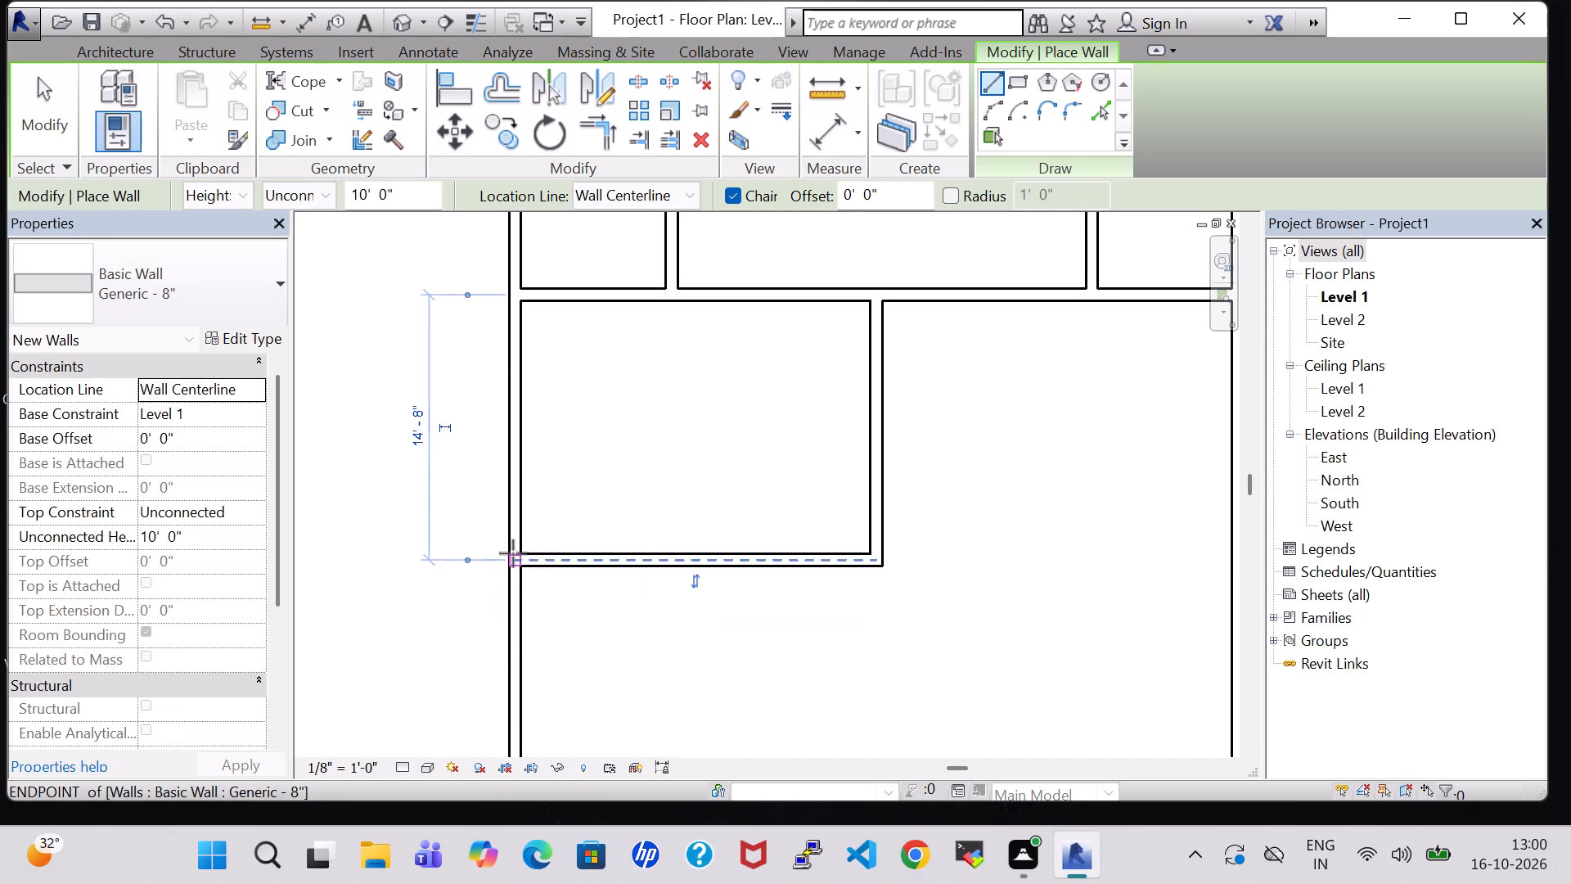
# Continue that room's south wall 20' east from its corner to the east wall.
pyautogui.moveTo(894, 616); pyautogui.dragTo(982, 372, button='middle')
pyautogui.scroll(1, 982, 373)
pyautogui.scroll(-3, 982, 373)
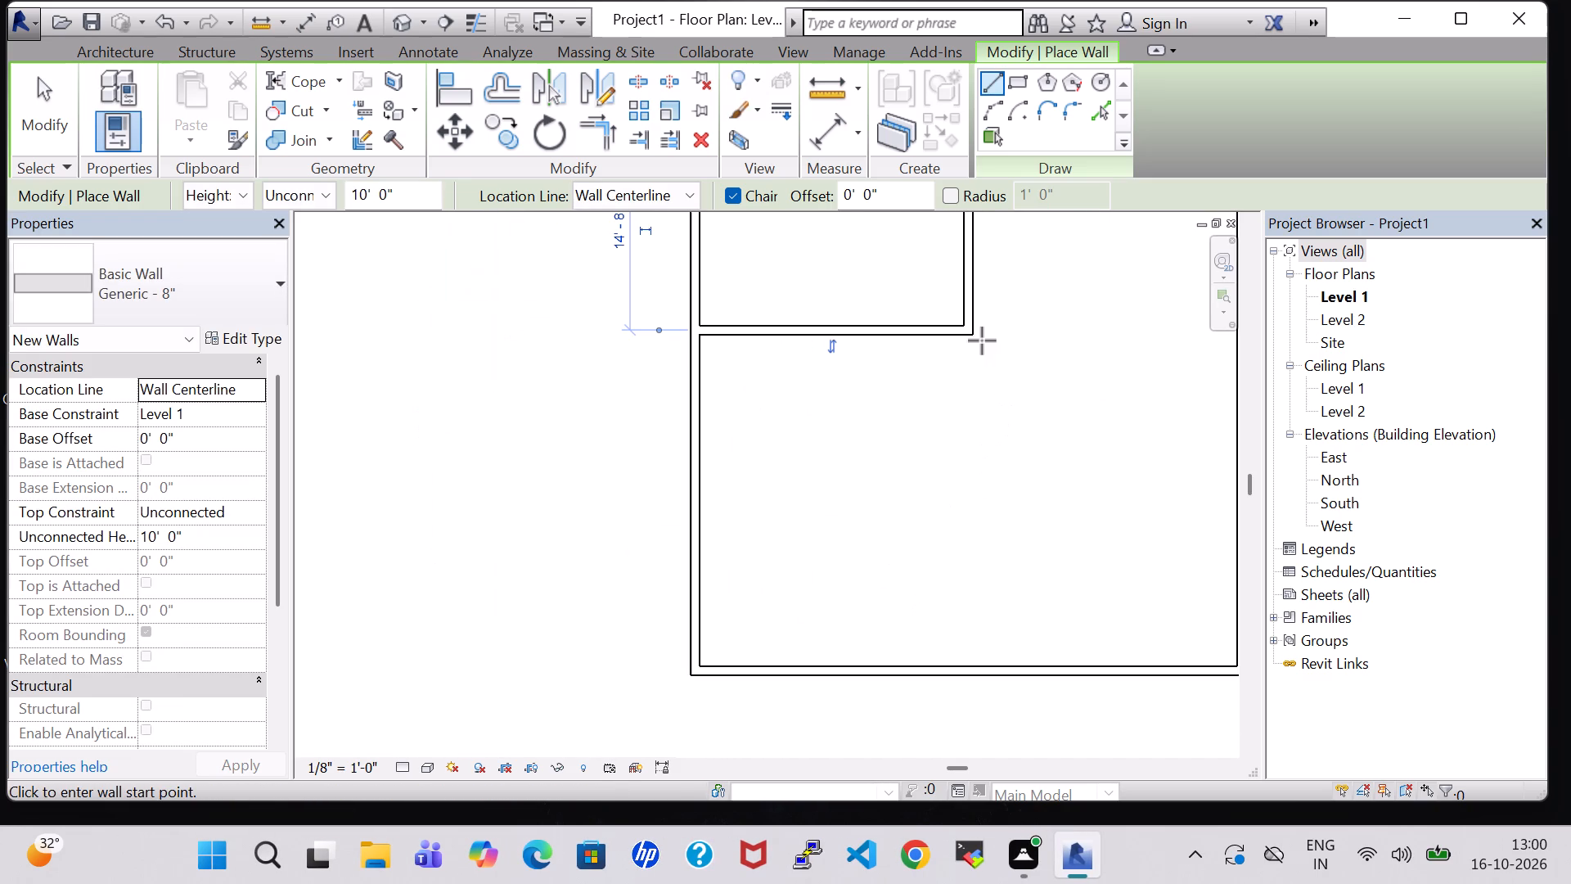
pyautogui.click(967, 331)
pyautogui.moveTo(1088, 322); pyautogui.dragTo(1027, 327, button='middle')
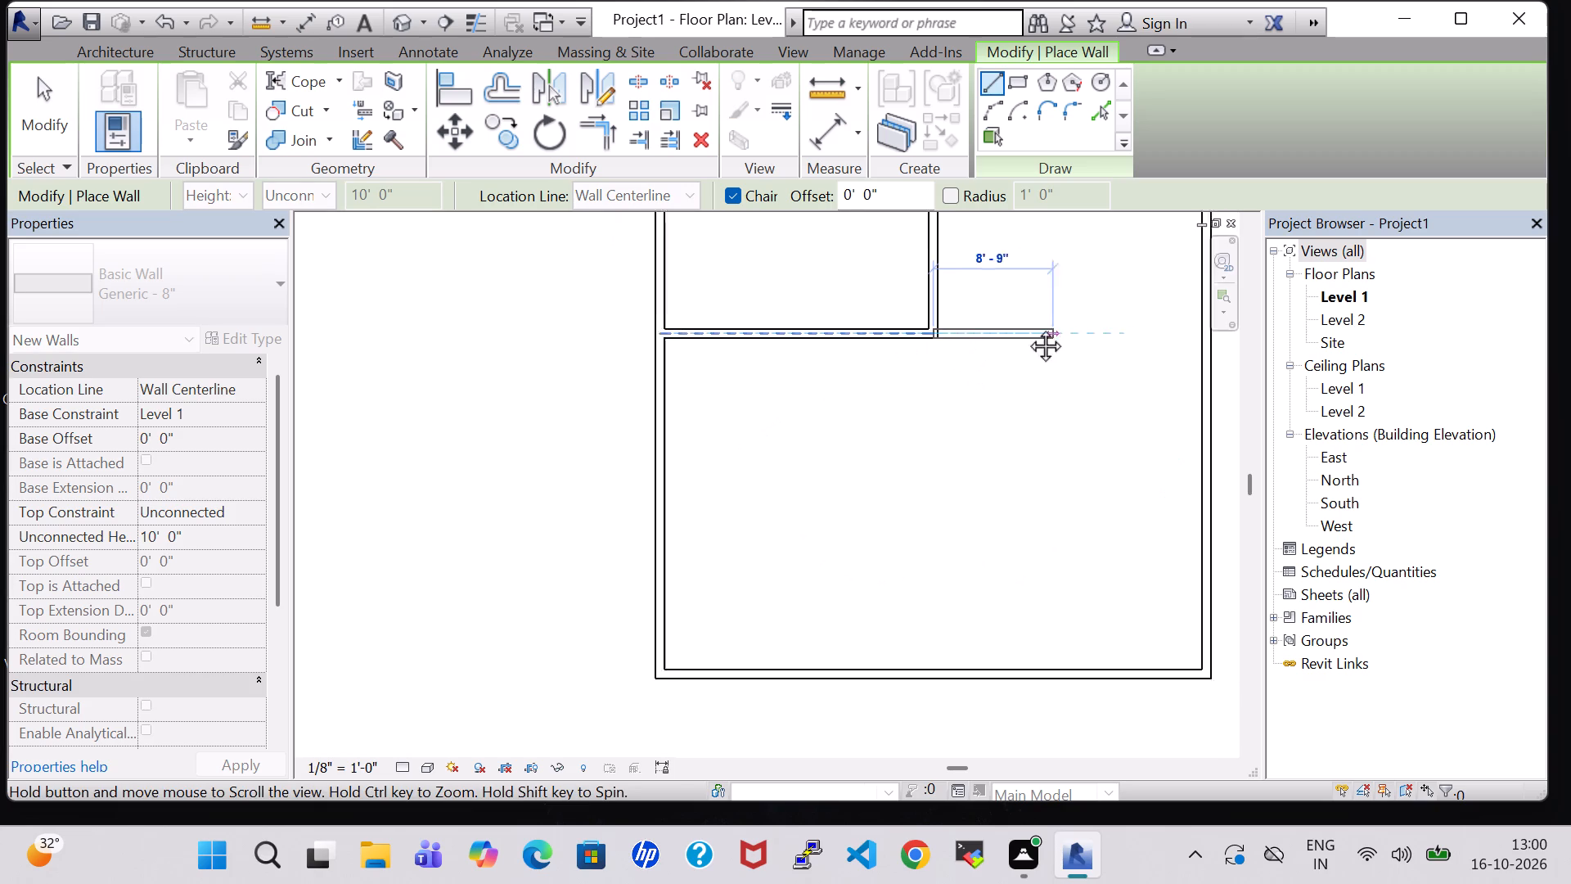
pyautogui.moveTo(1027, 327); pyautogui.dragTo(974, 331, button='middle')
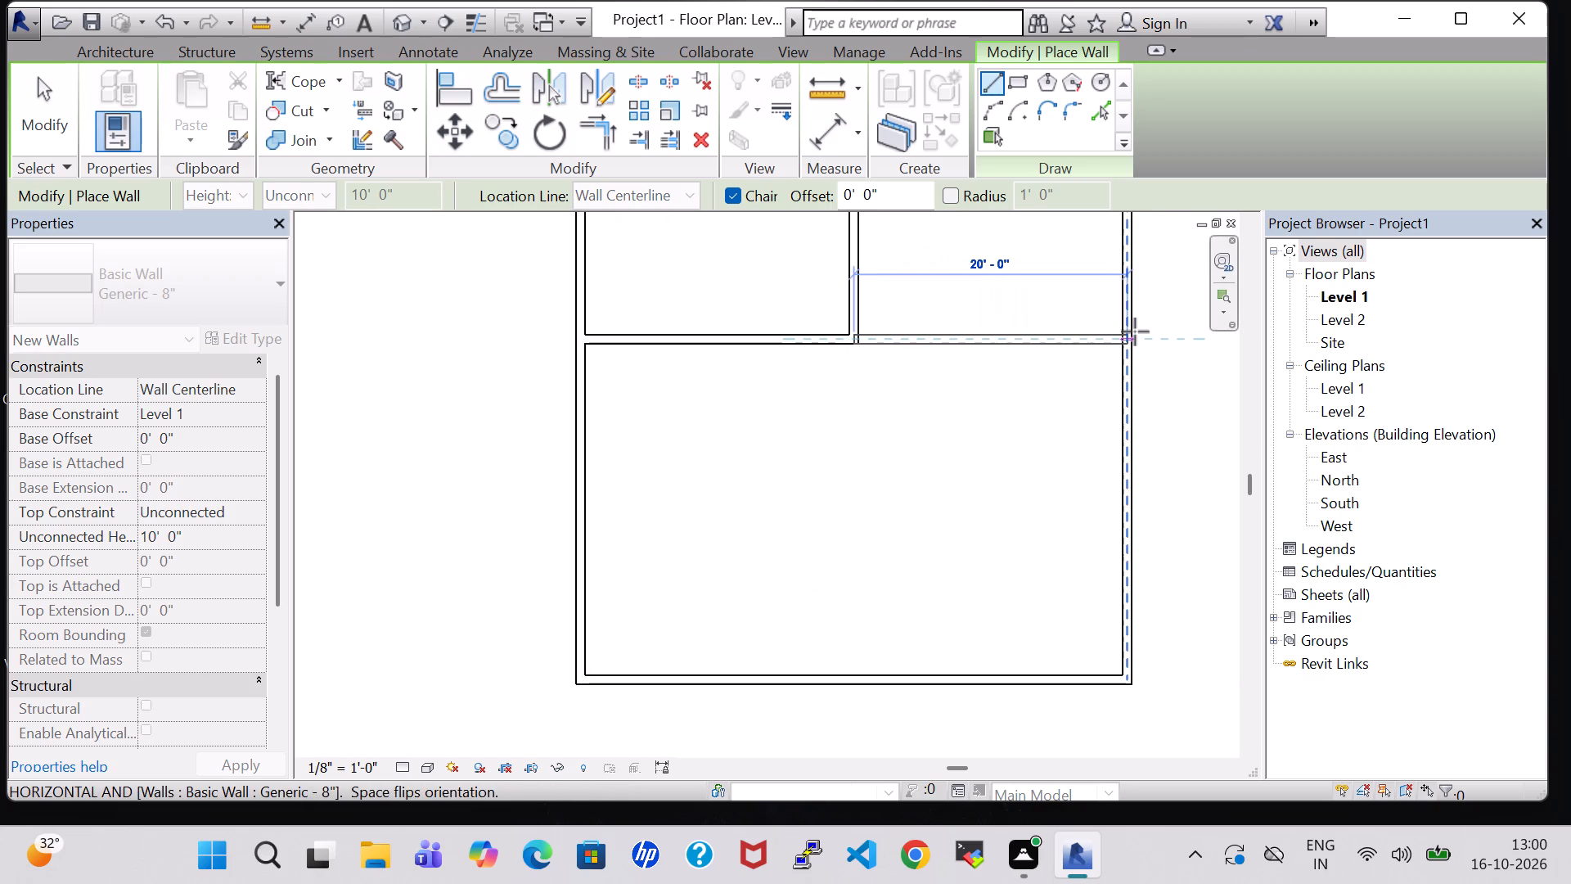
pyautogui.click(1128, 332)
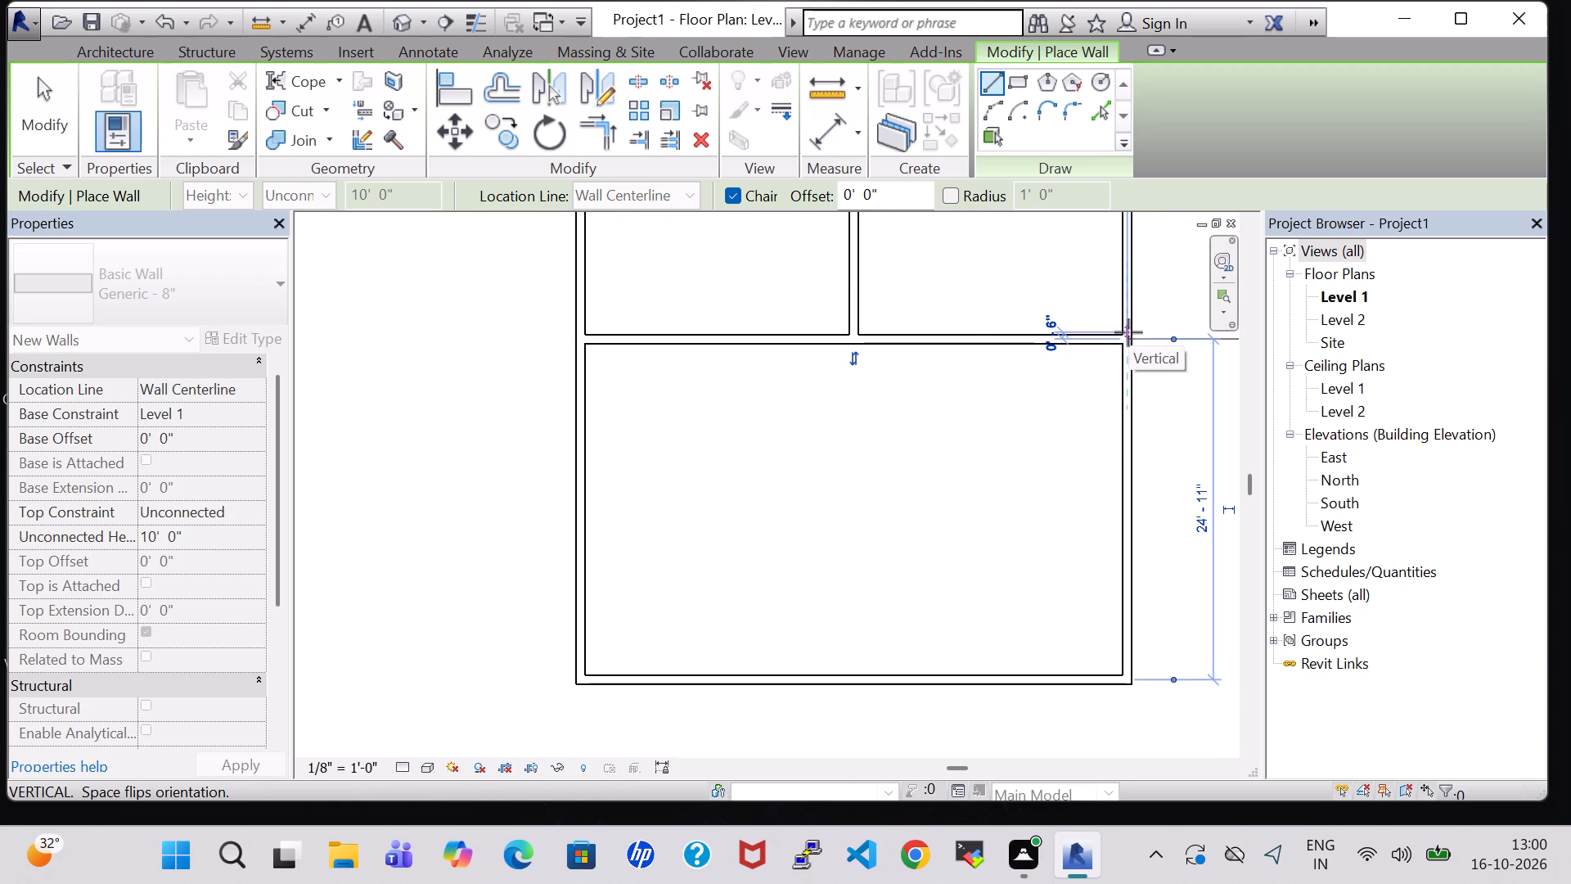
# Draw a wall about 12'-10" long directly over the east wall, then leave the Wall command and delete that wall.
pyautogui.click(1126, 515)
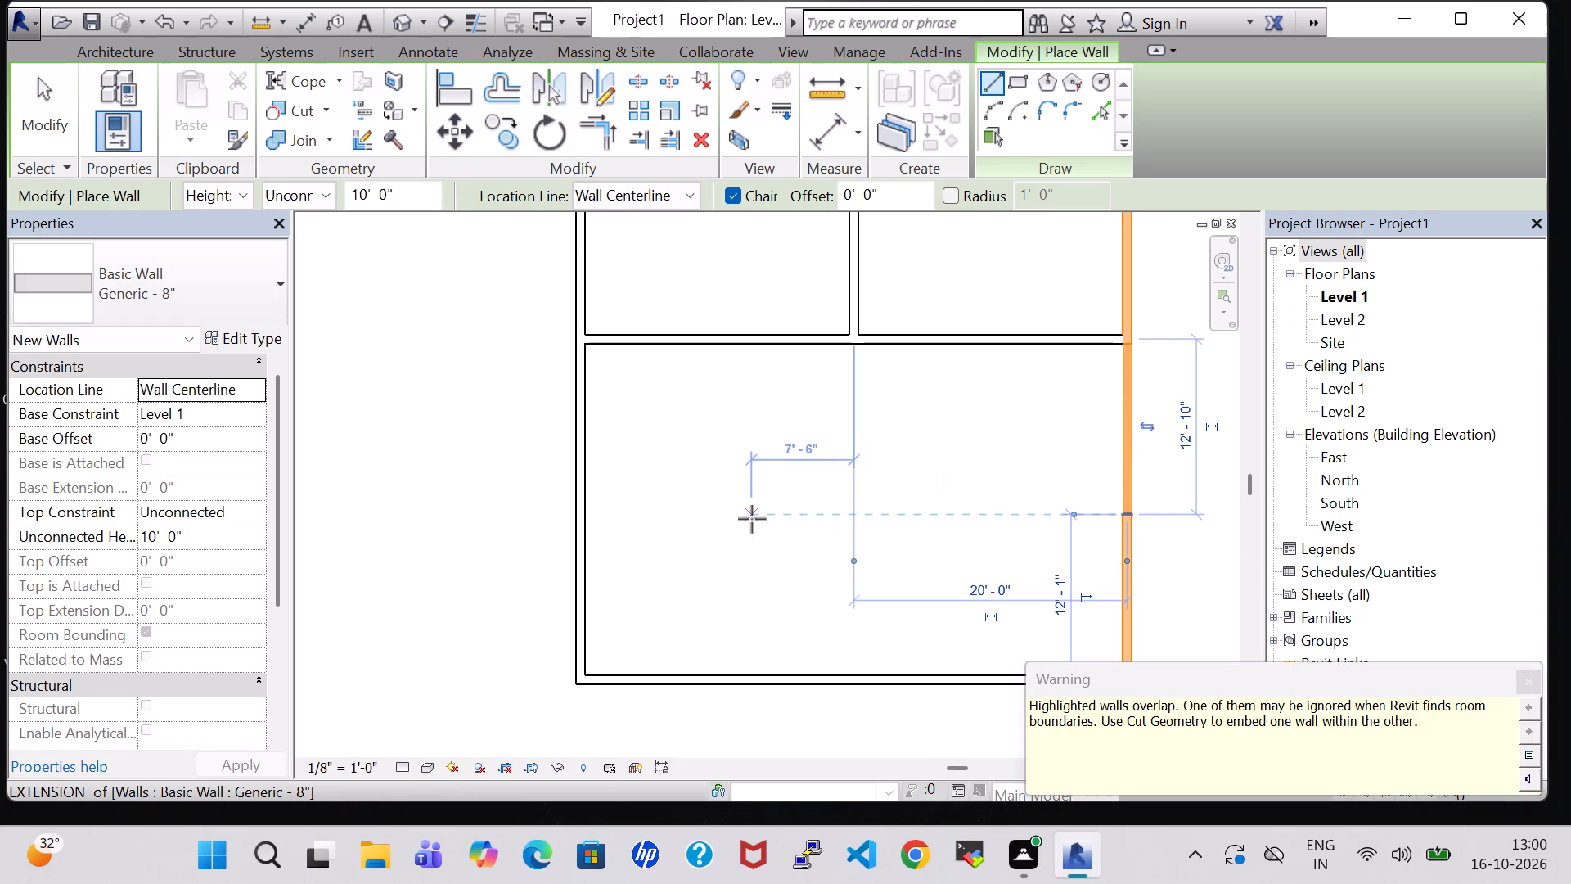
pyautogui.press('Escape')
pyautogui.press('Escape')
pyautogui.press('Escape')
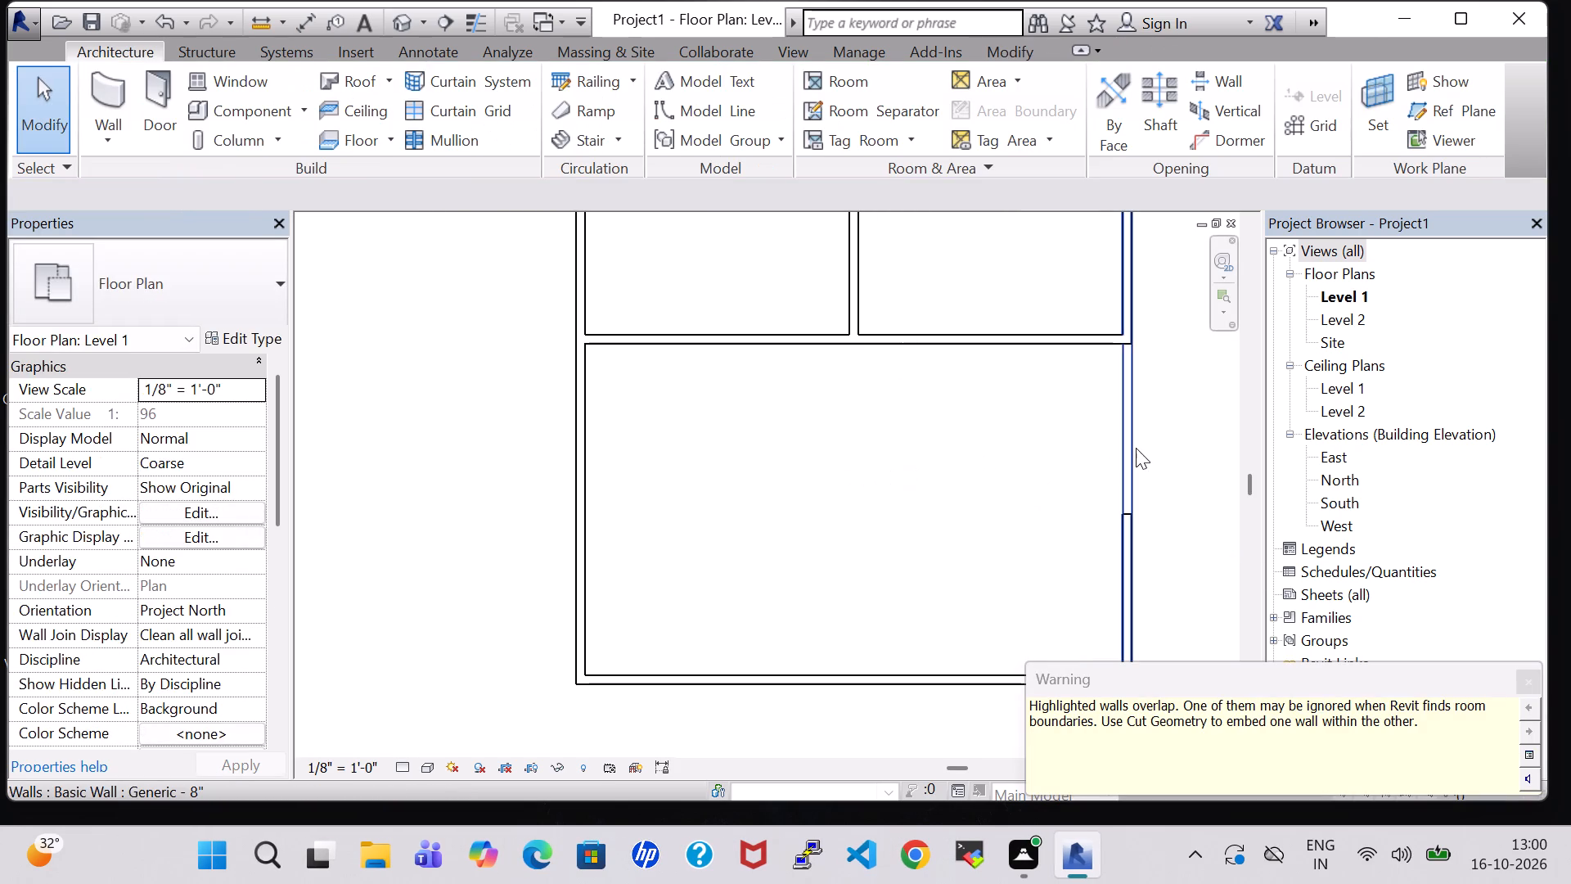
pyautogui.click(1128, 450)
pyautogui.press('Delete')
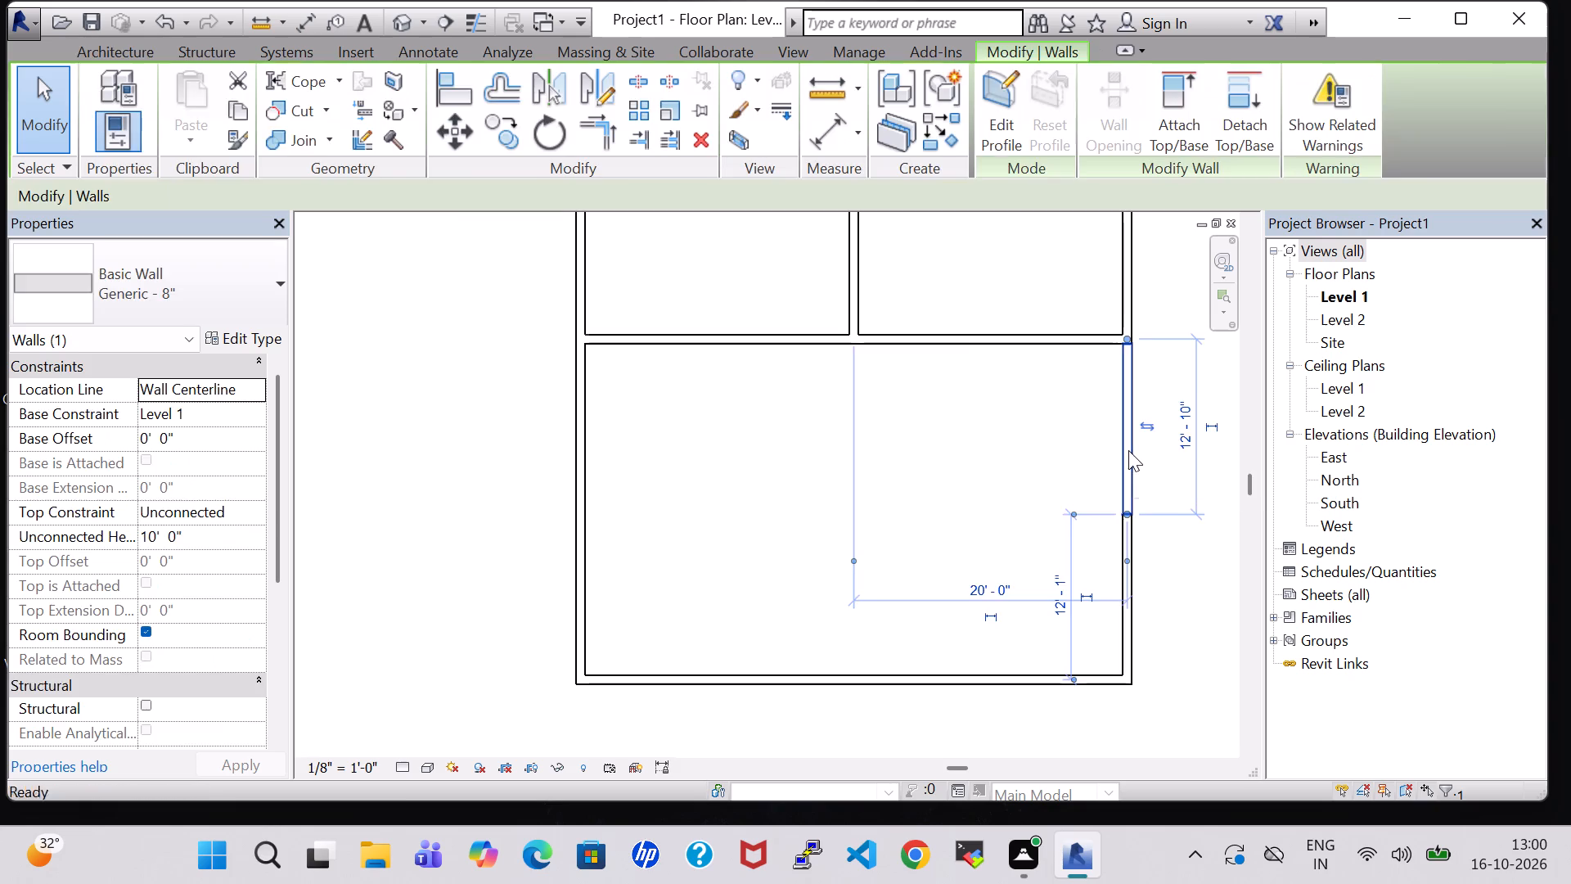
# Draw a 40' east-west wall about 12'-2" south of the last one, and a cross wall between them about 14'-11" from the west wall.
pyautogui.click(126, 96)
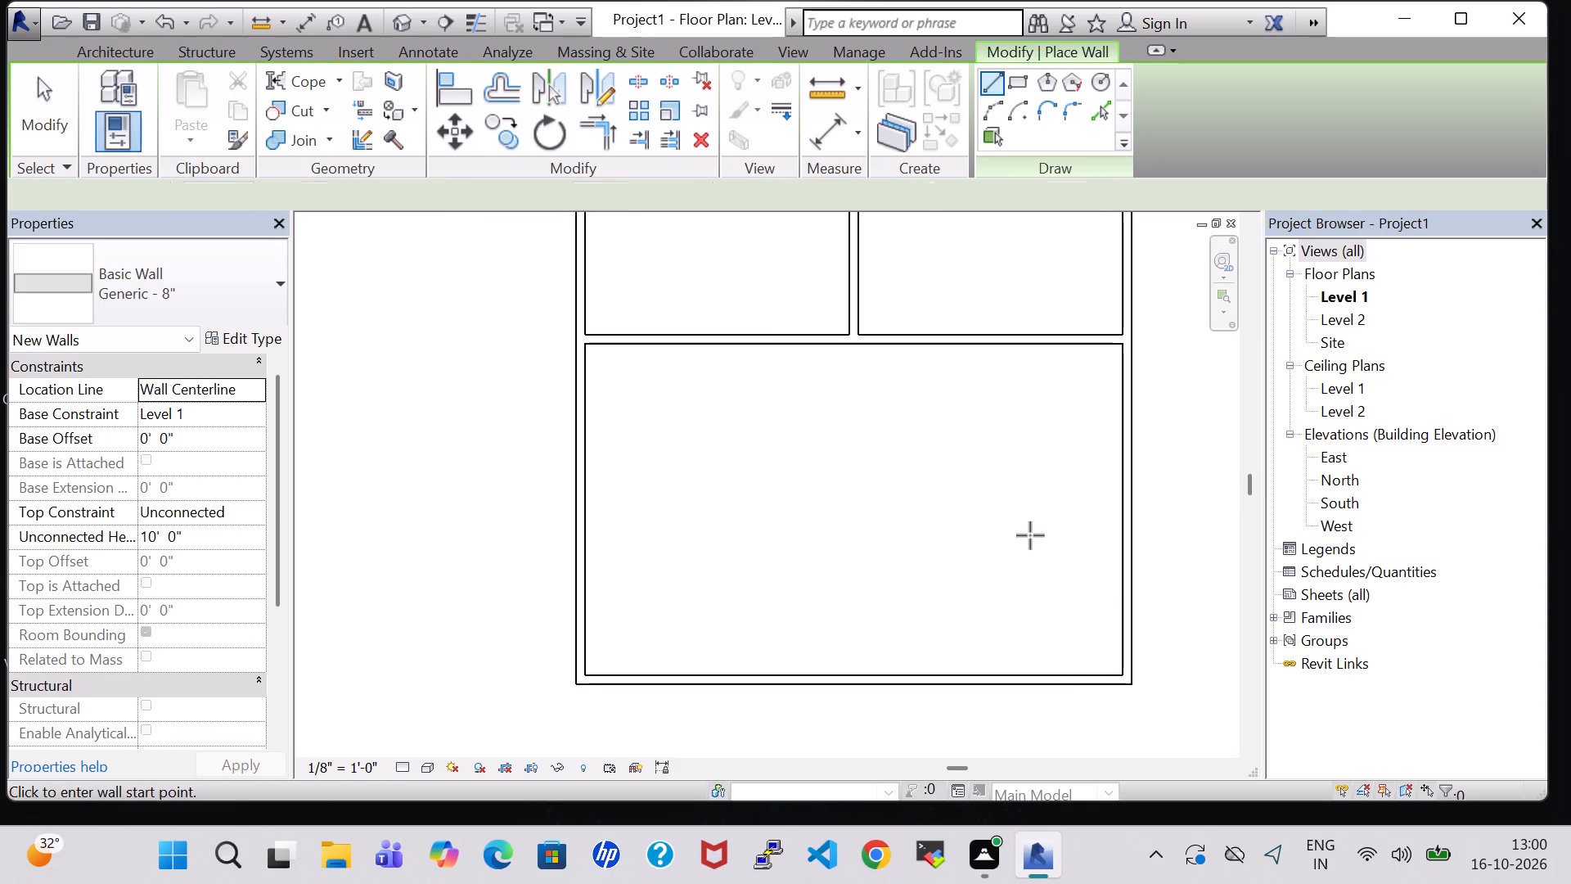
pyautogui.click(1128, 505)
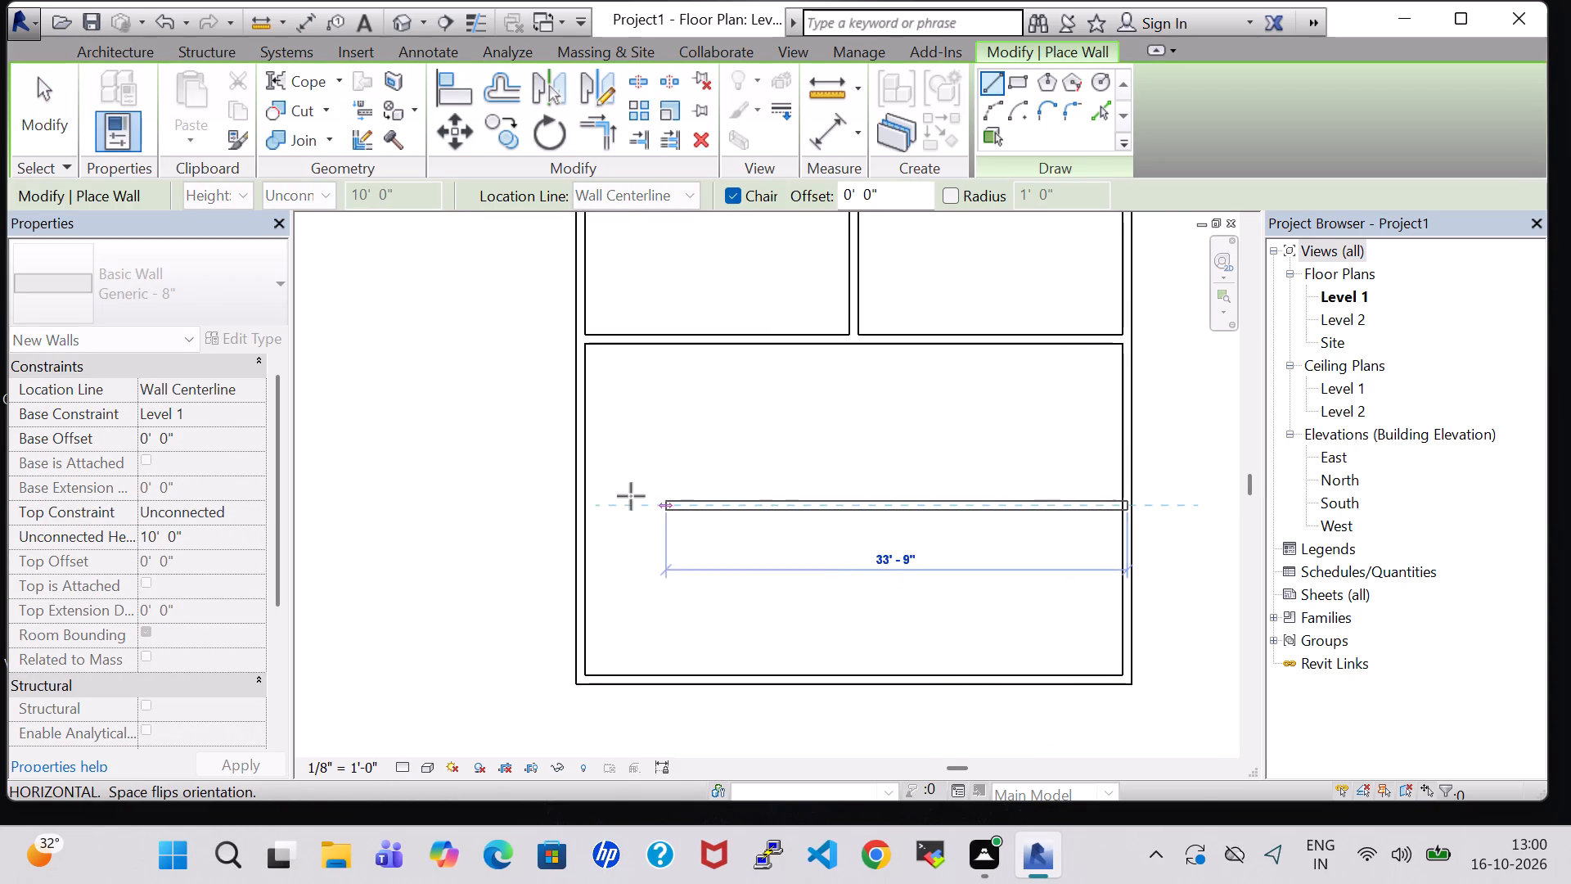
pyautogui.click(574, 492)
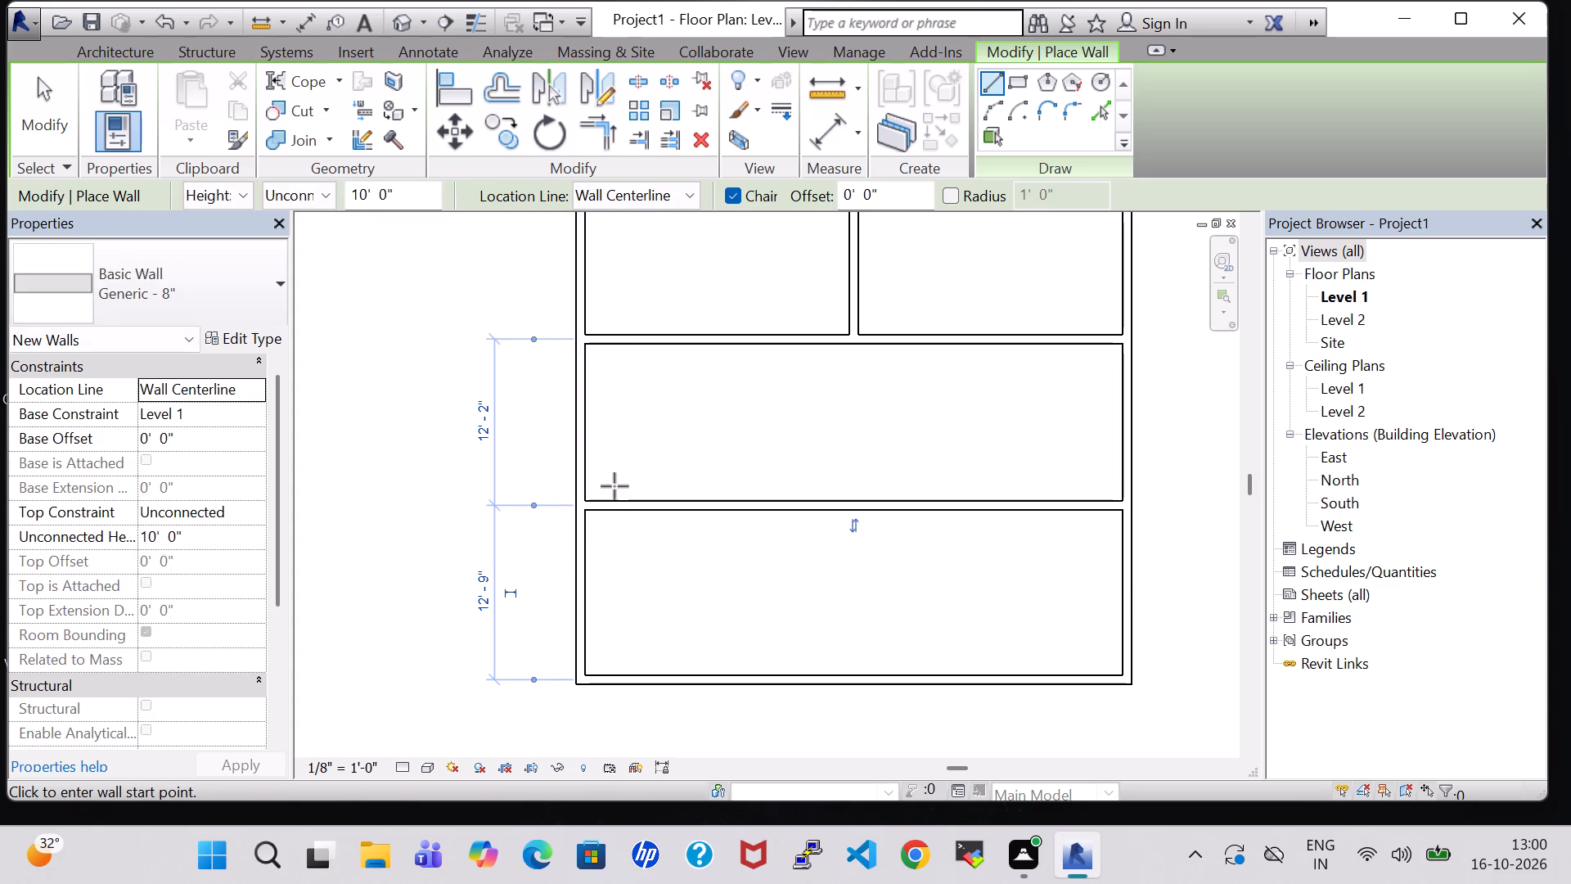
pyautogui.click(784, 340)
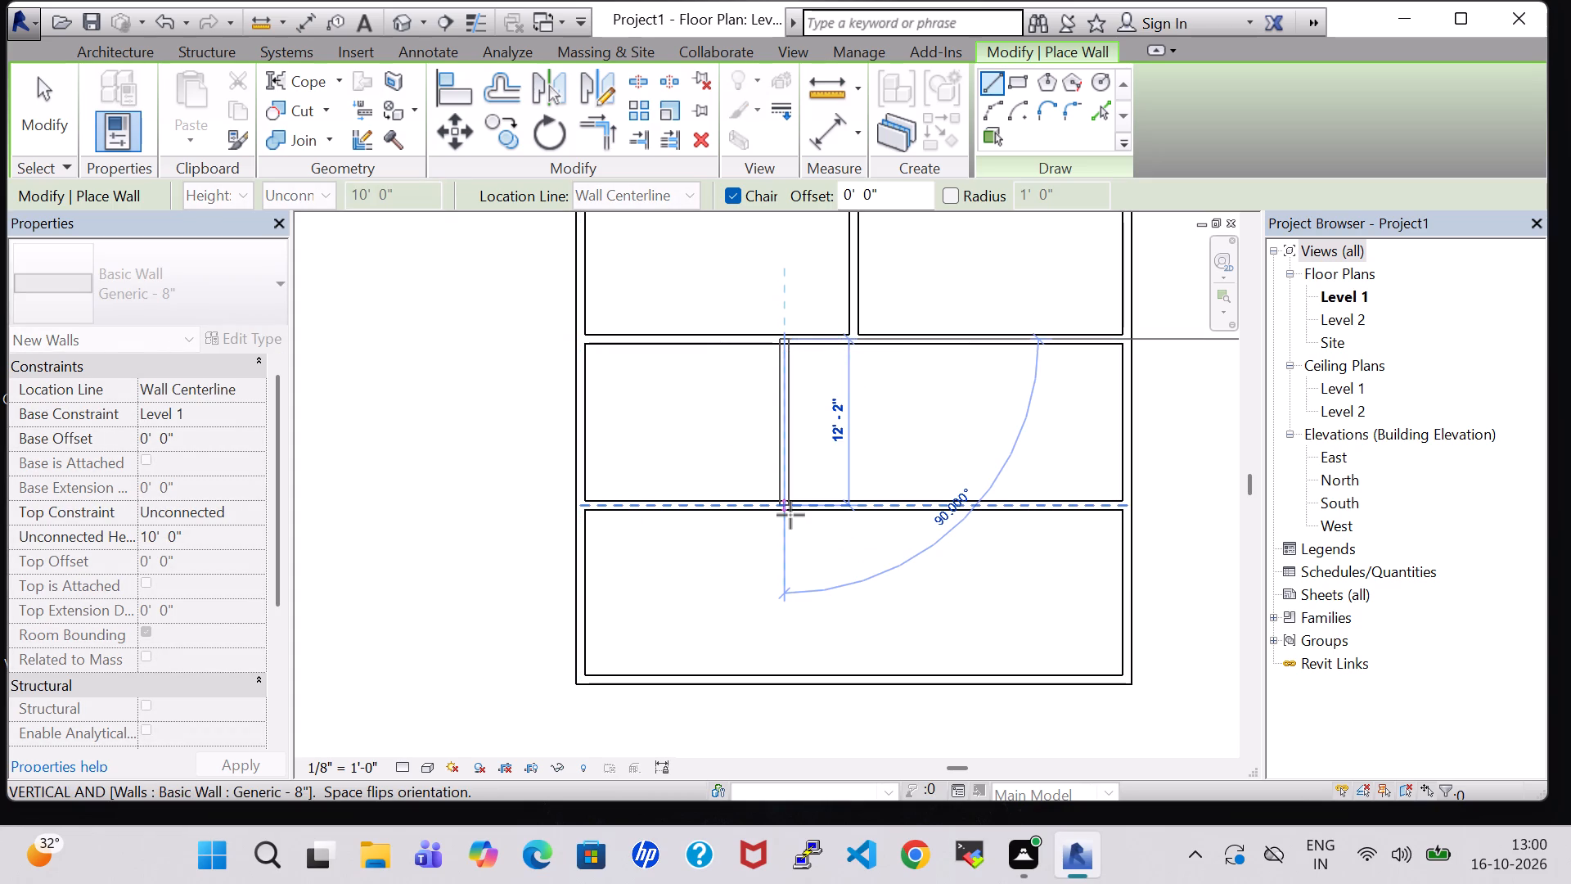
pyautogui.click(790, 515)
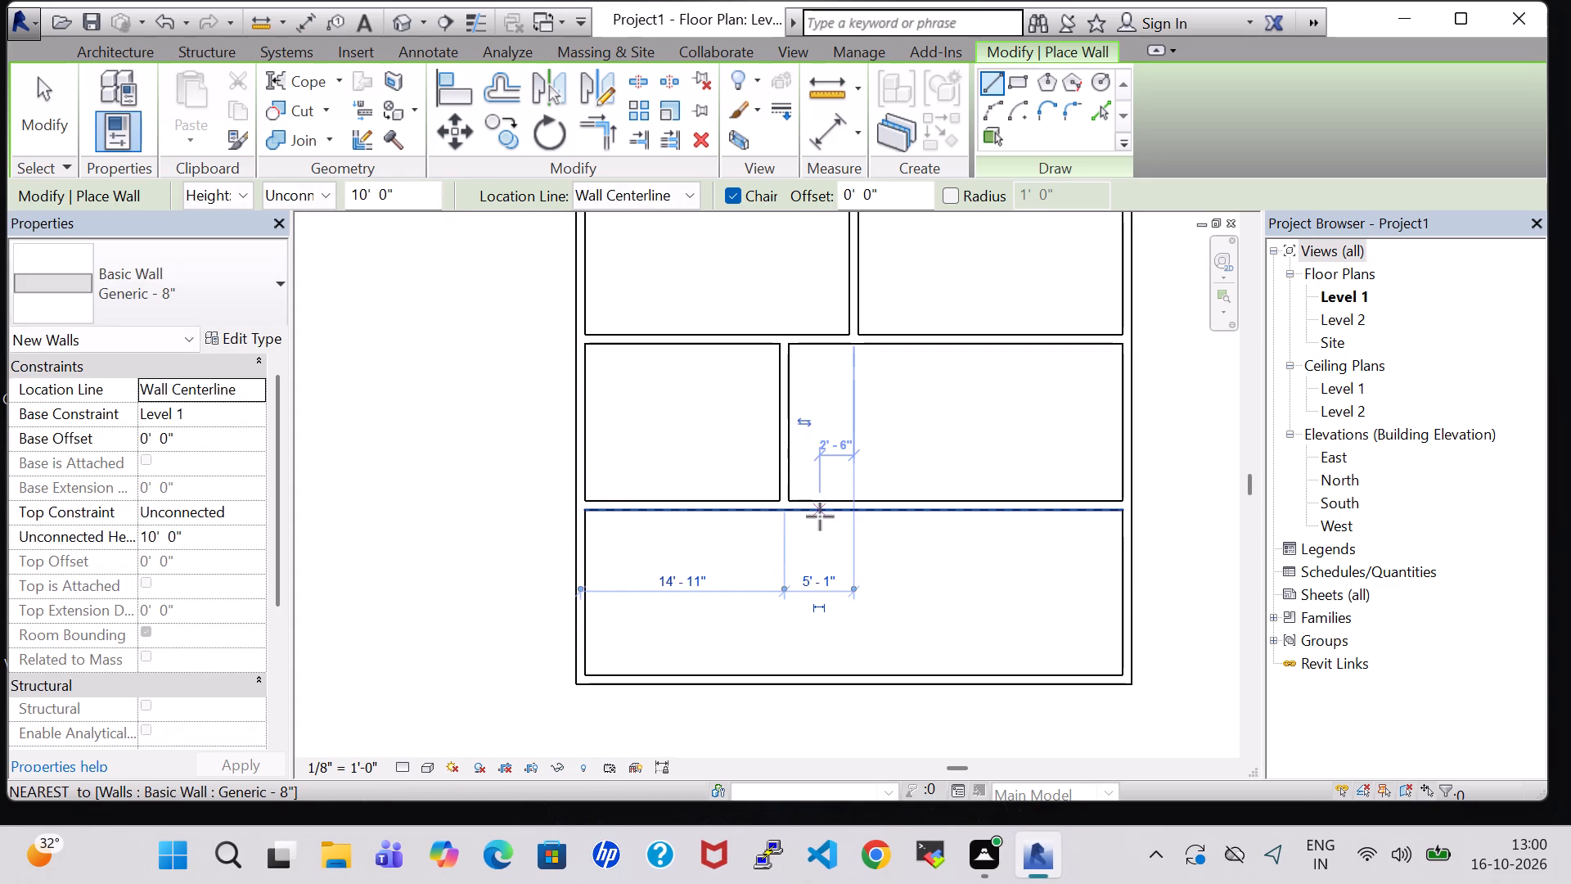
pyautogui.press('Escape')
pyautogui.press('Escape')
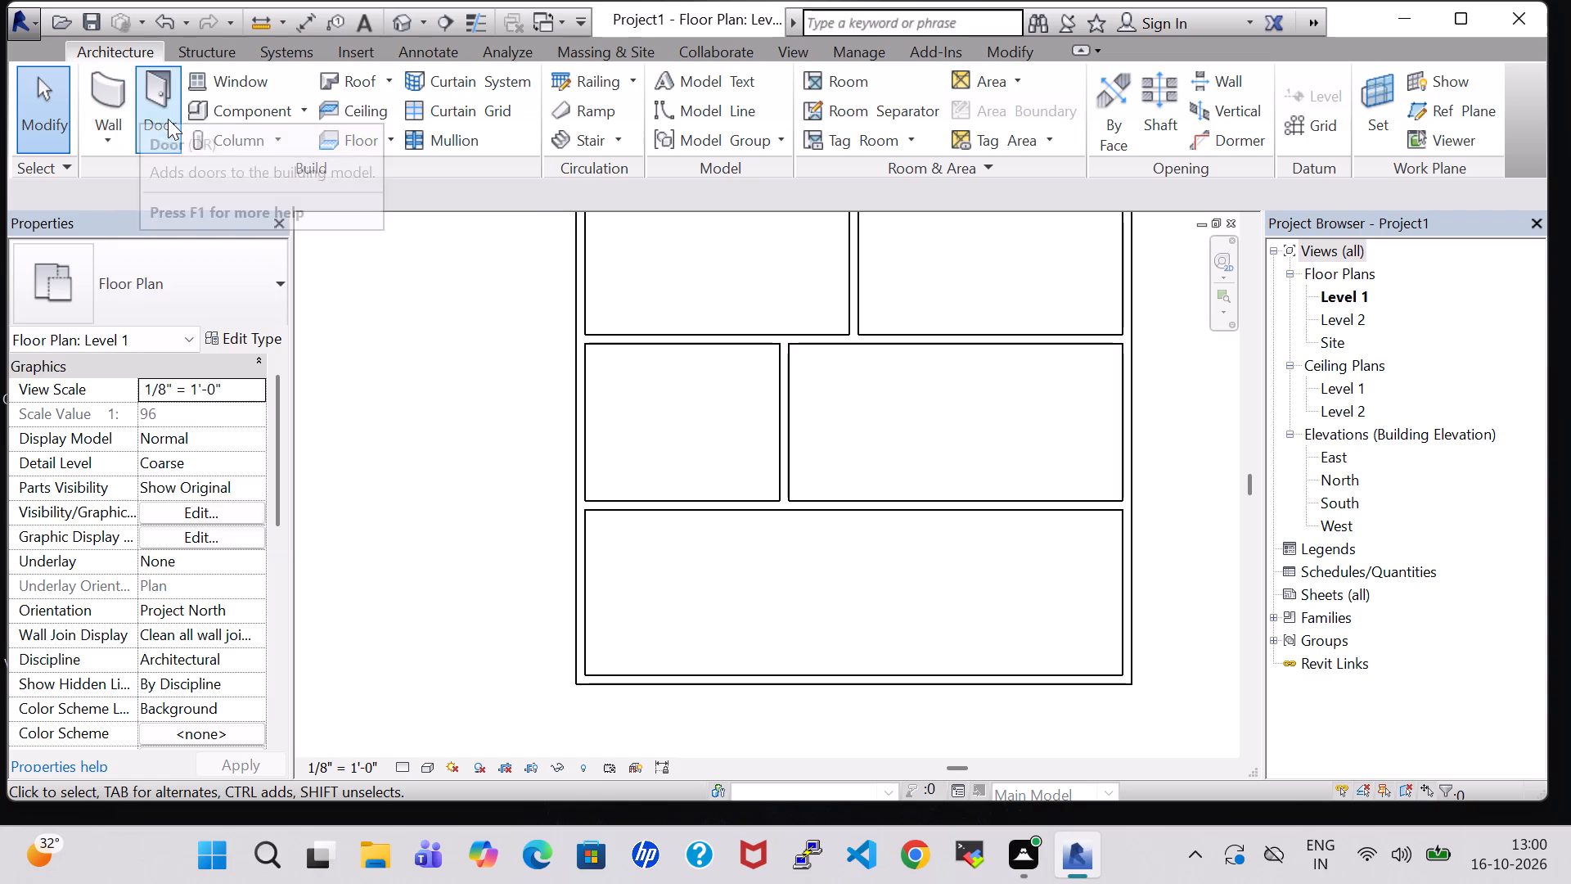
pyautogui.click(153, 110)
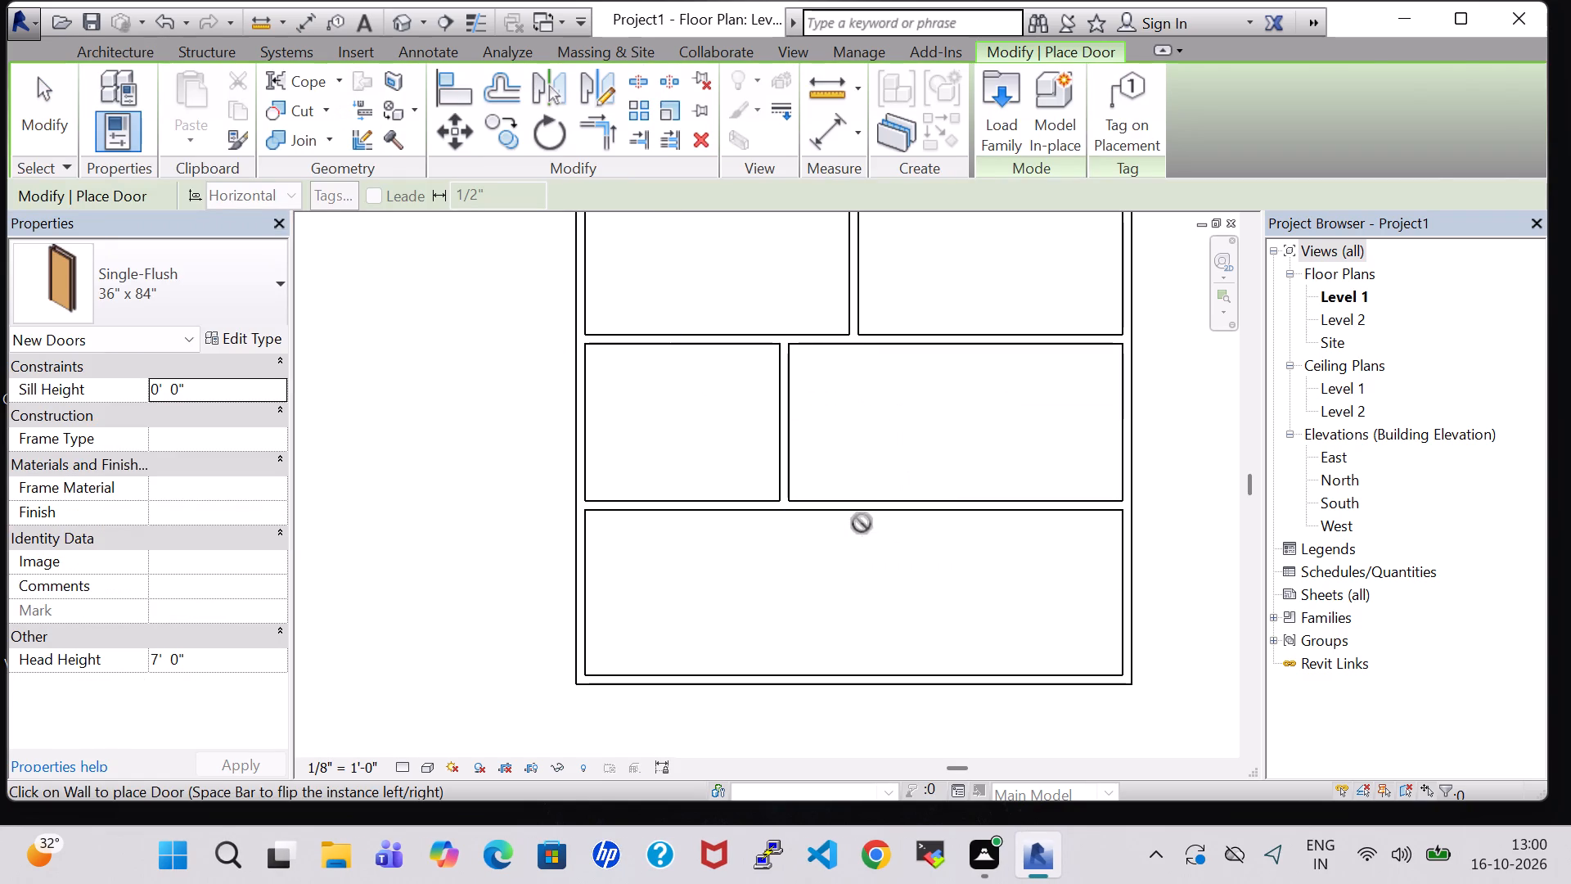
pyautogui.press('Escape')
# Draw a wall about 12'-9" long from the midpoint of the southernmost interior wall to the south wall, then leave the Wall command.
pyautogui.click(96, 87)
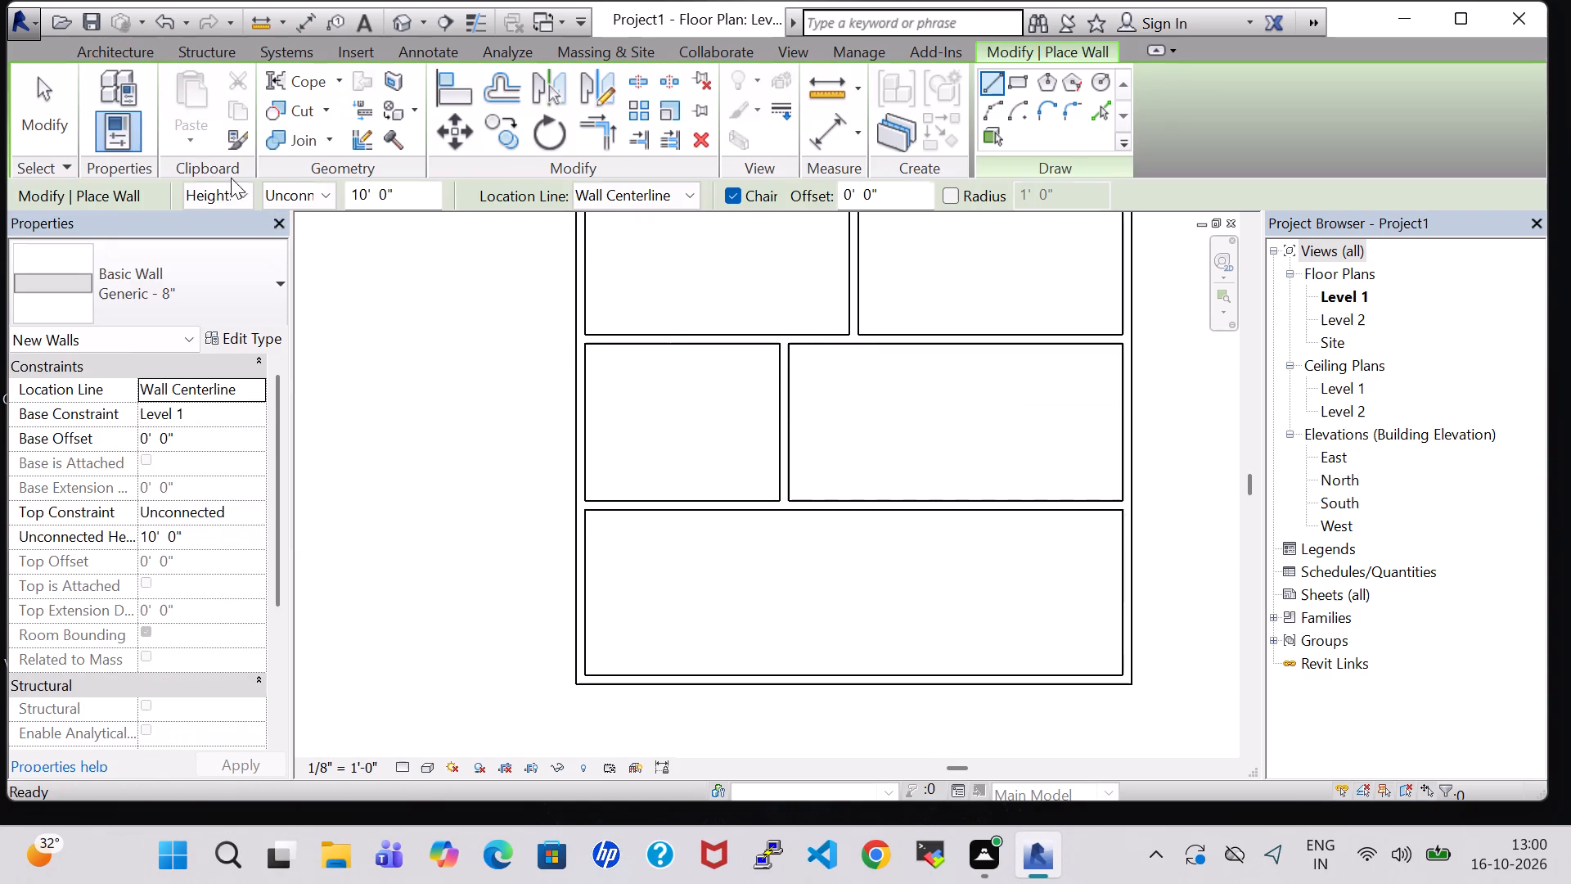
pyautogui.click(853, 507)
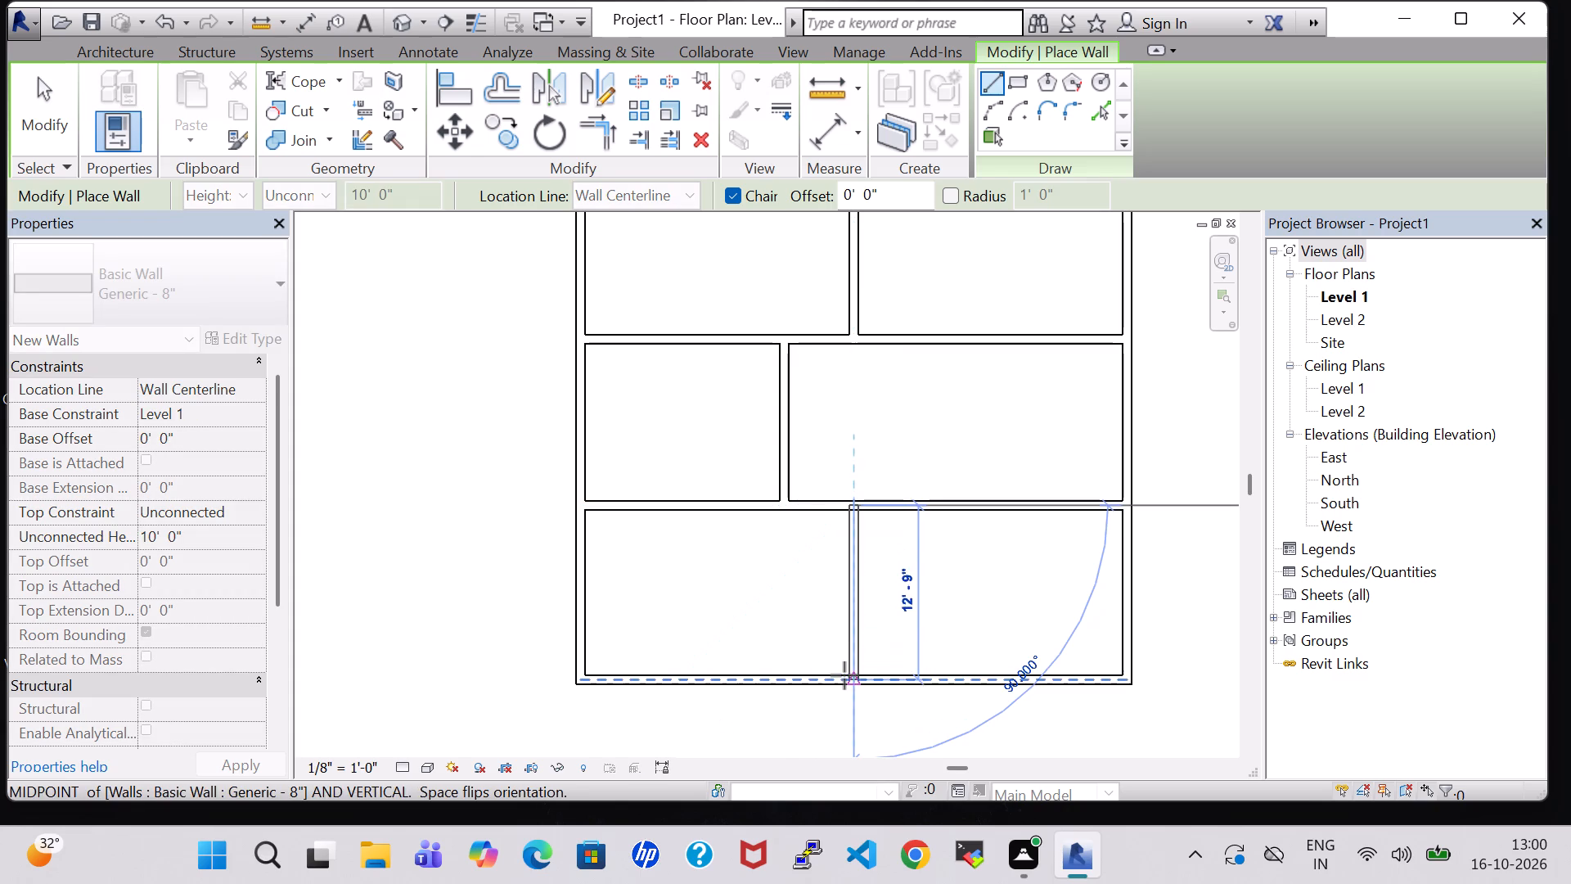
pyautogui.click(844, 675)
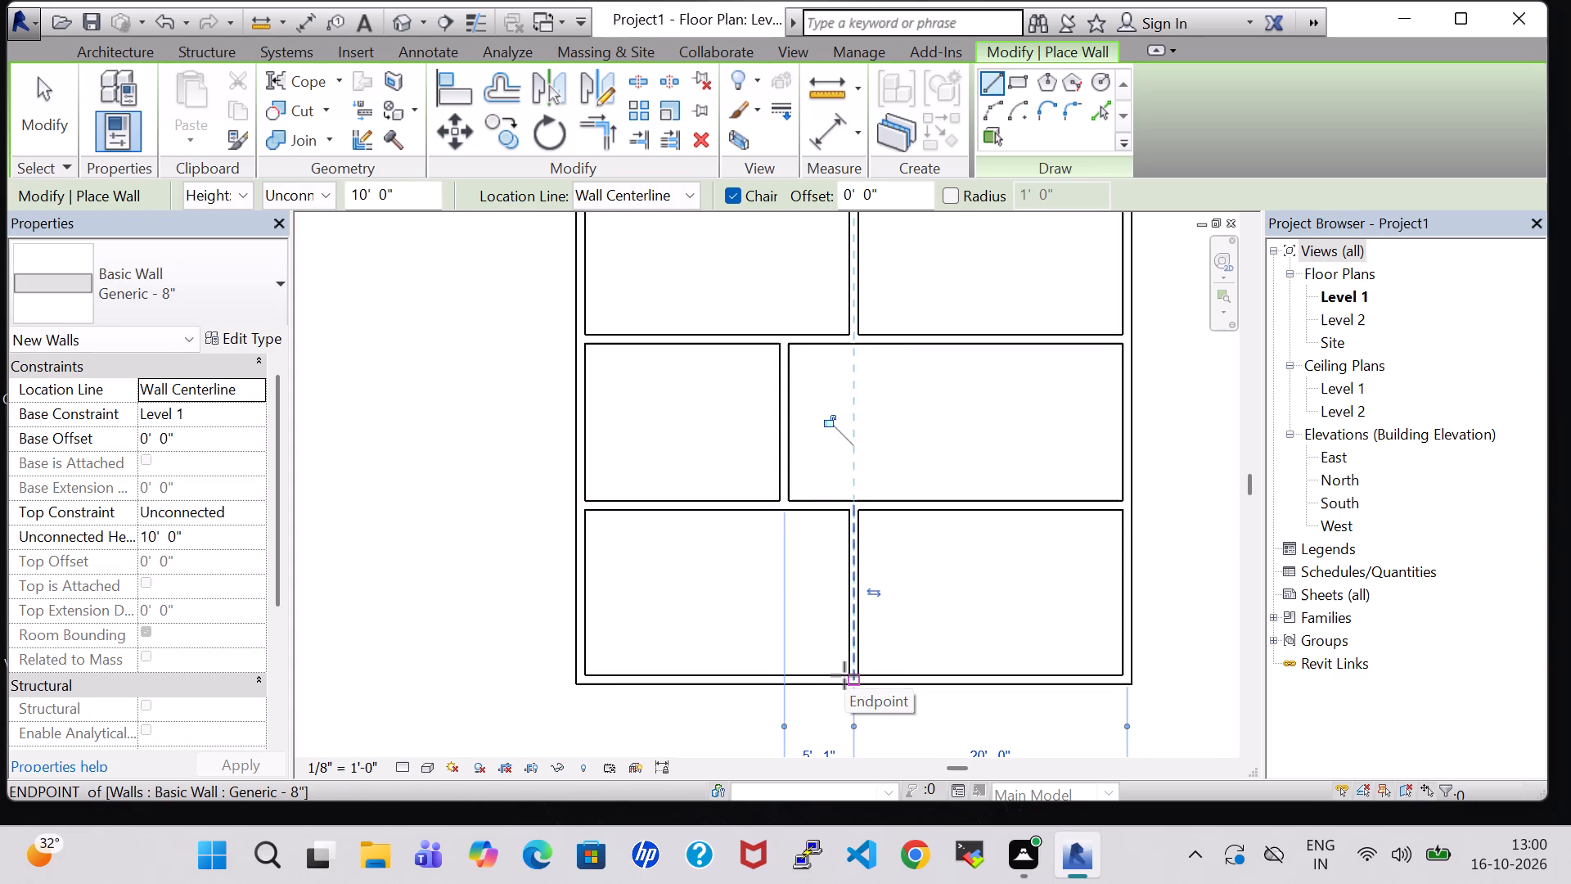
pyautogui.press('Escape')
pyautogui.press('Escape')
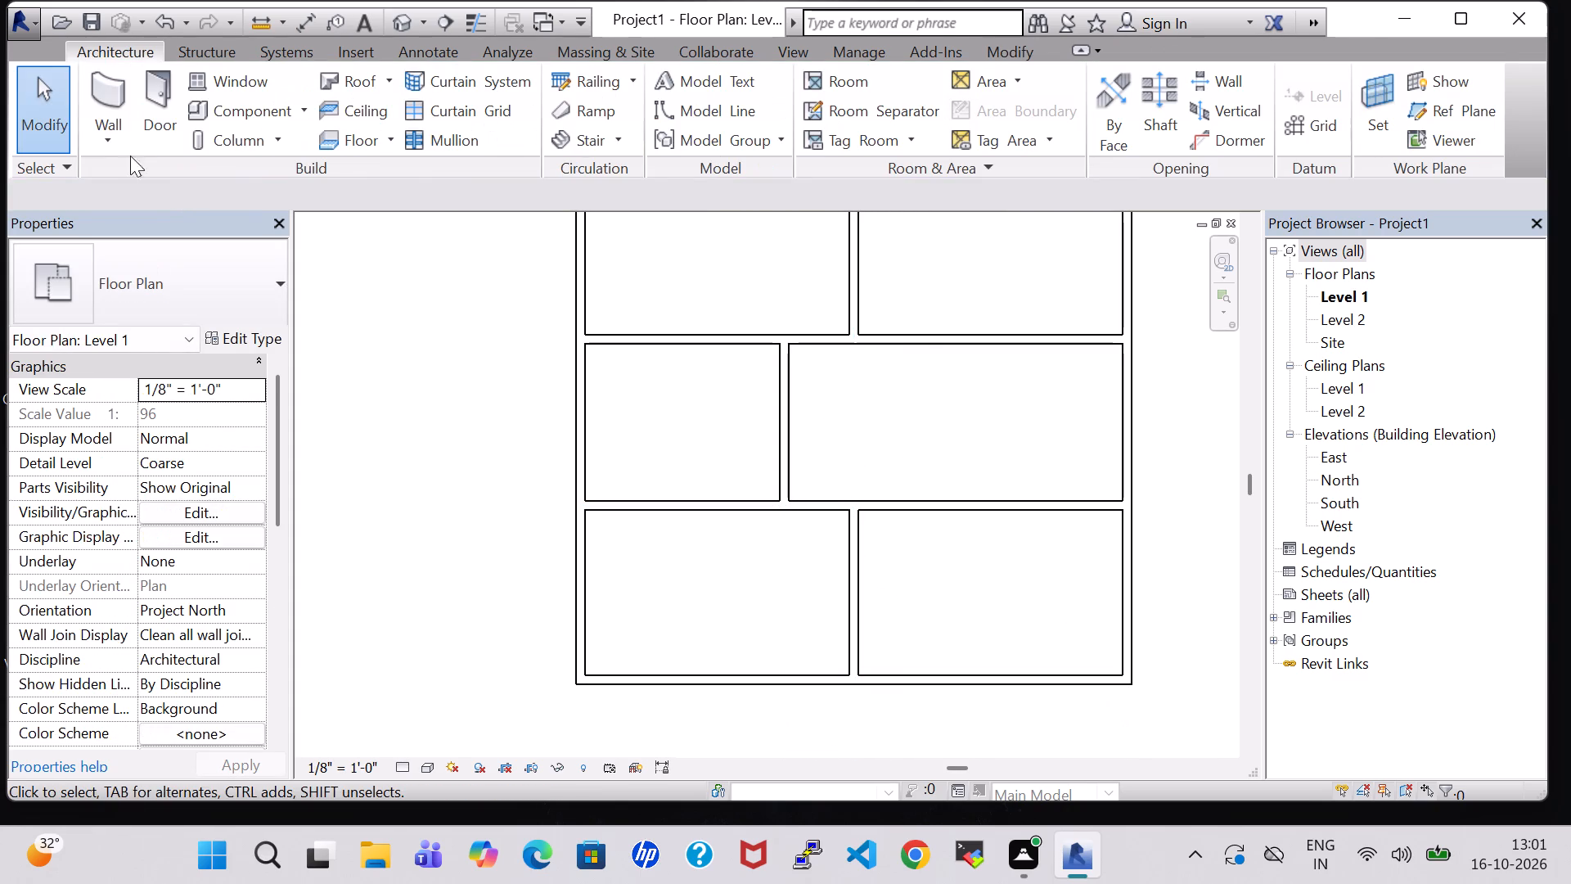
# Draw a 20' horizontal wall across the southeast room to the east wall, about 2'-6" north of the south wall.
pyautogui.click(106, 85)
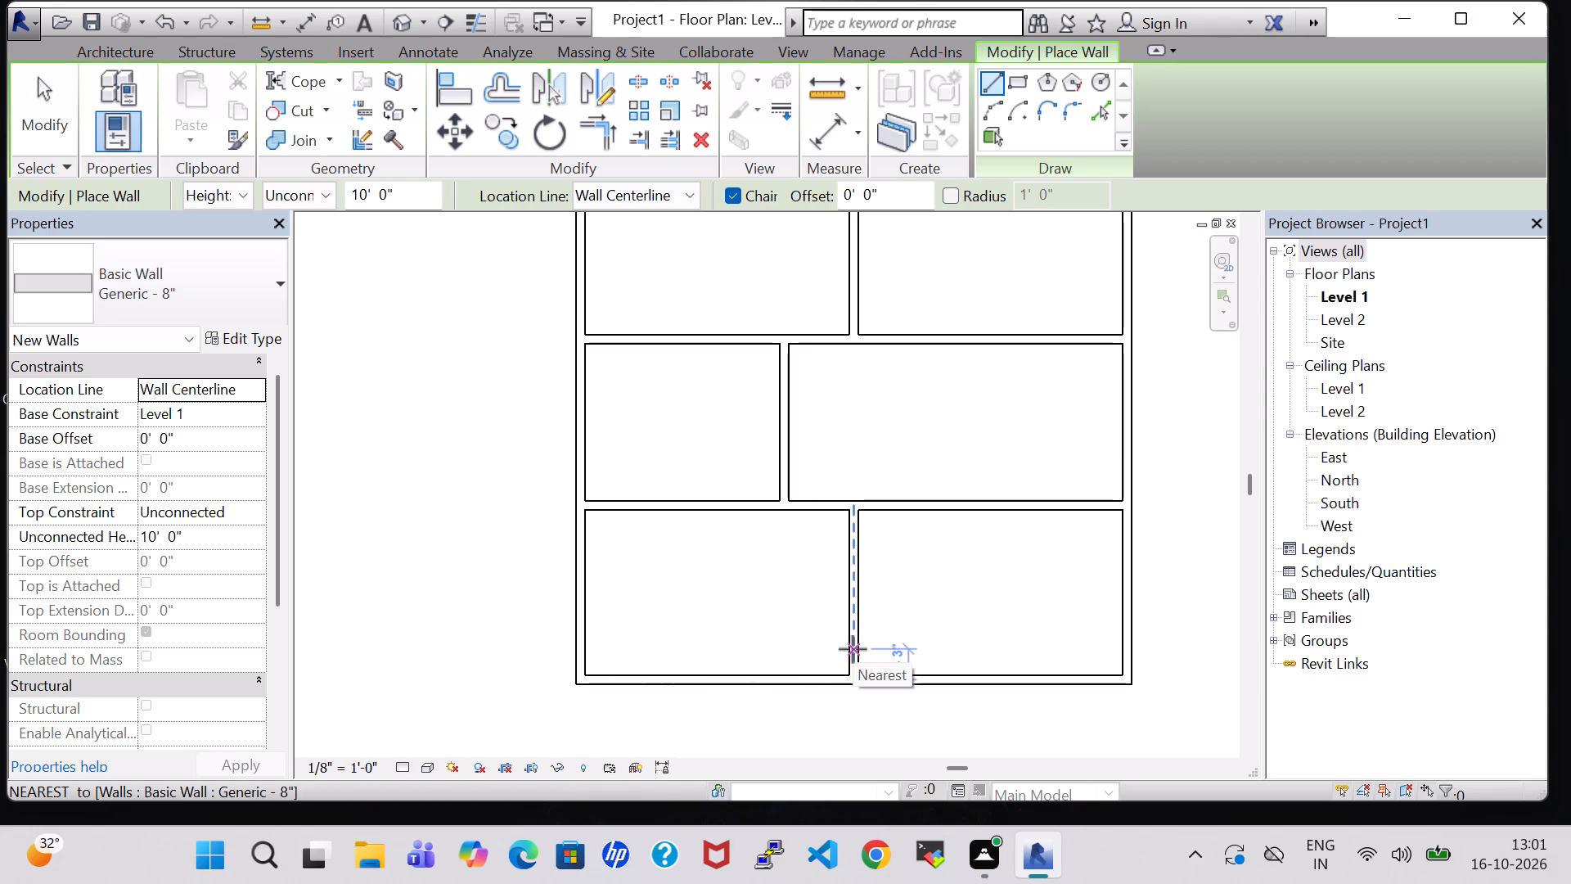
pyautogui.scroll(2, 853, 649)
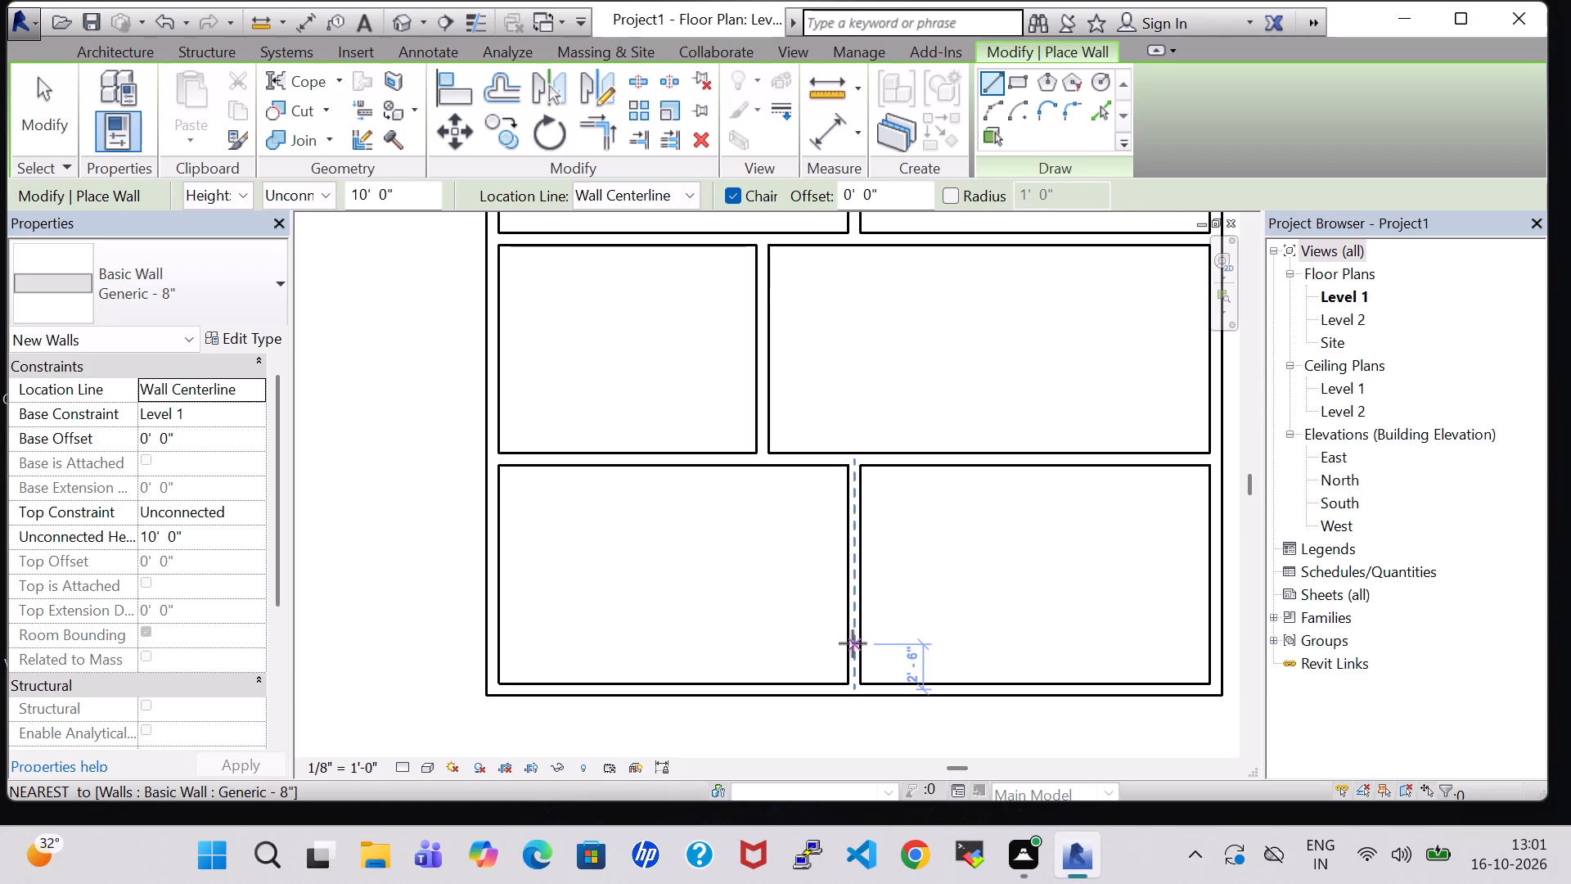
pyautogui.click(853, 643)
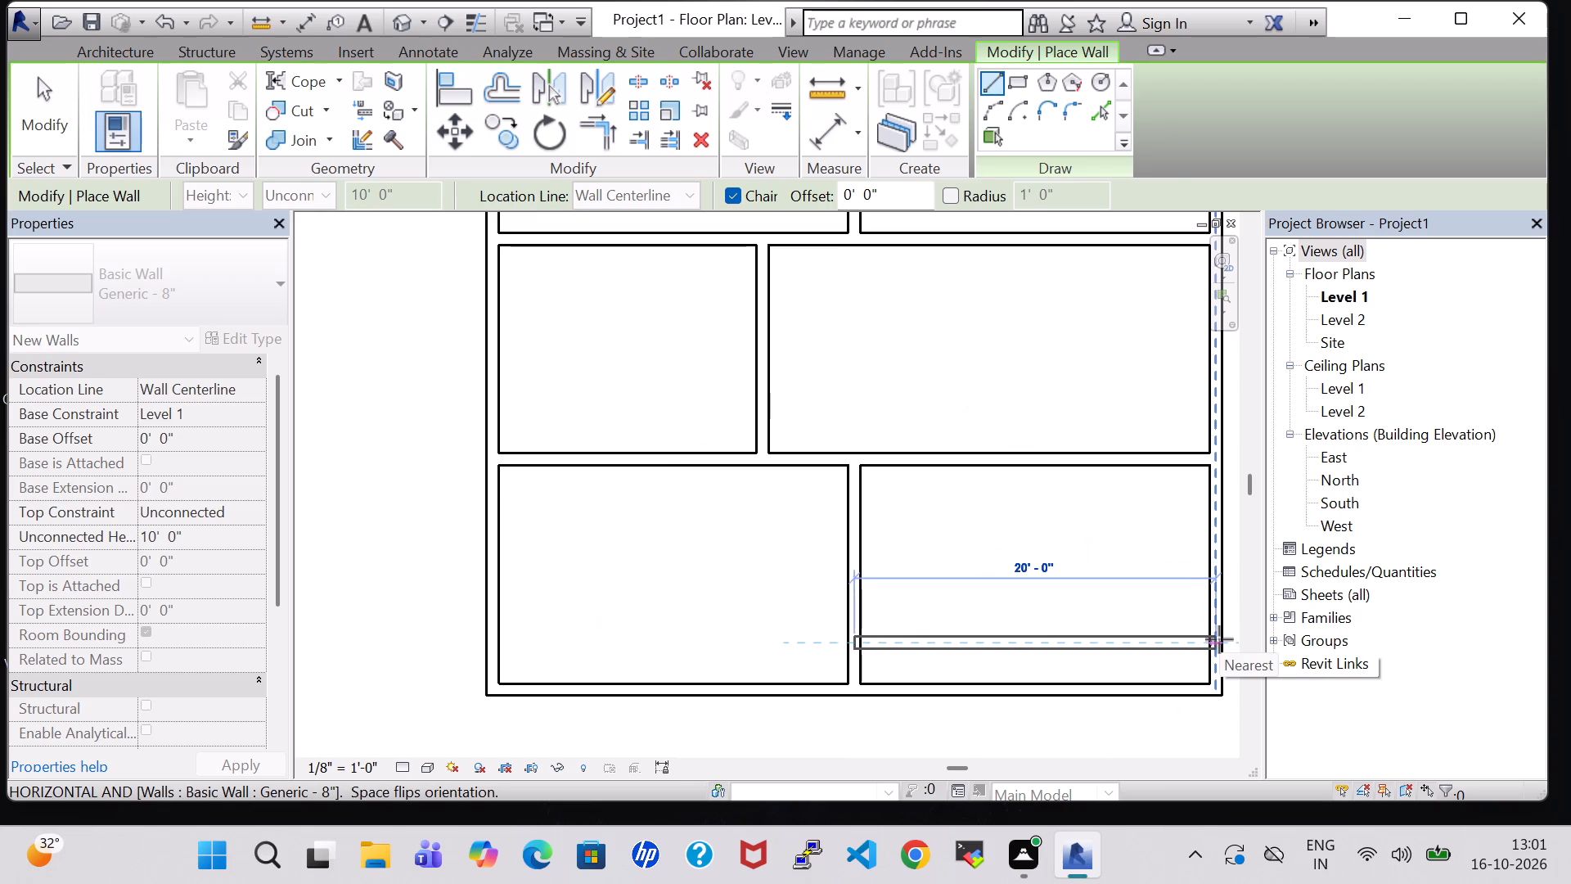
pyautogui.click(1219, 639)
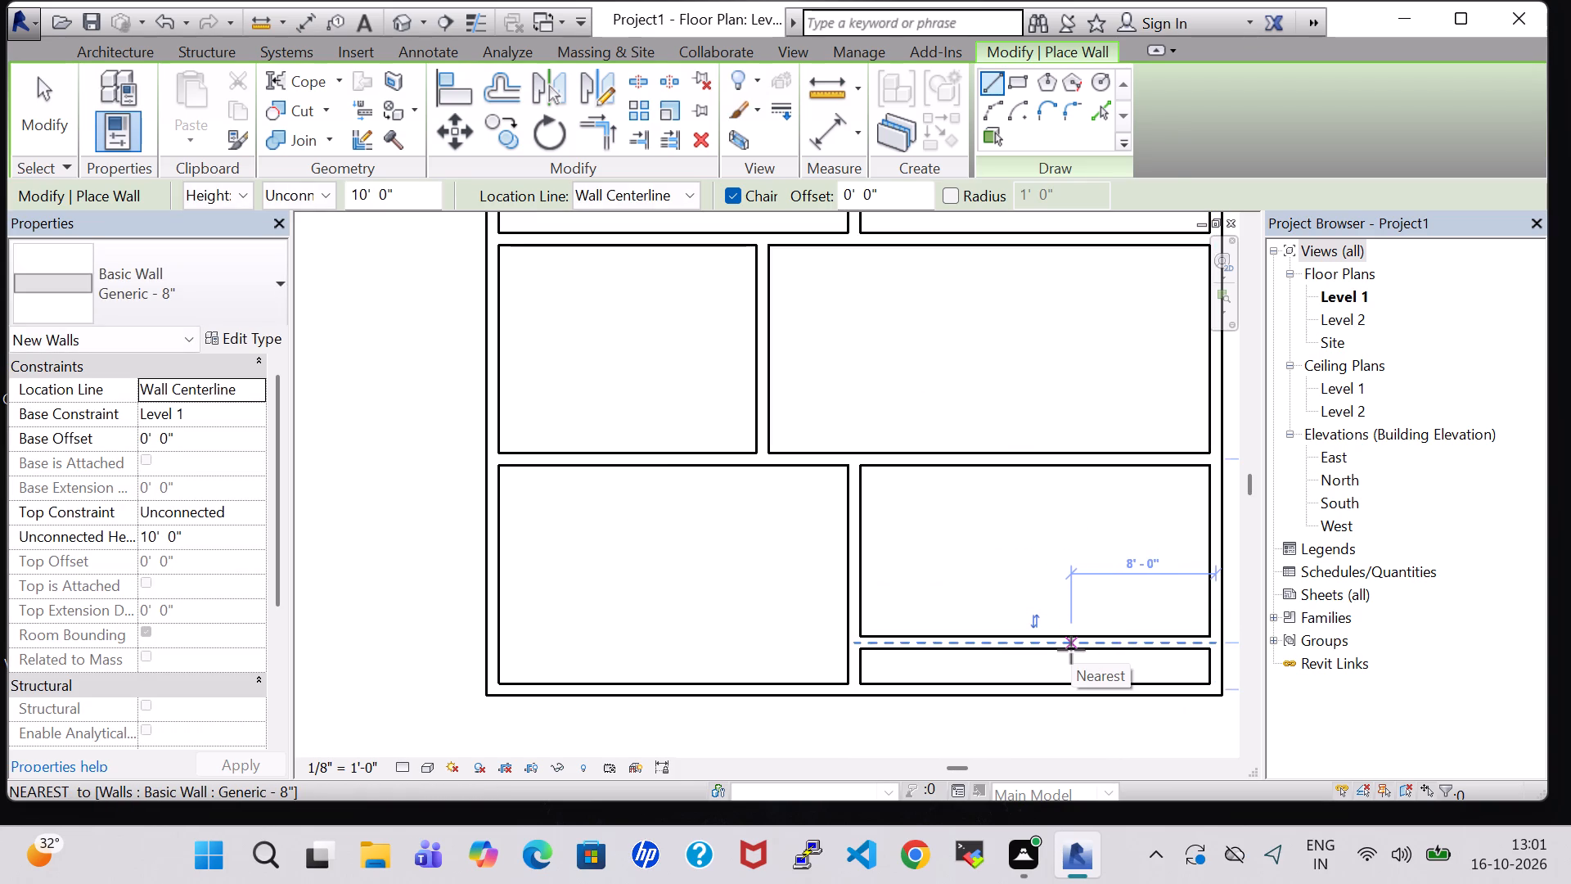
pyautogui.press('Escape')
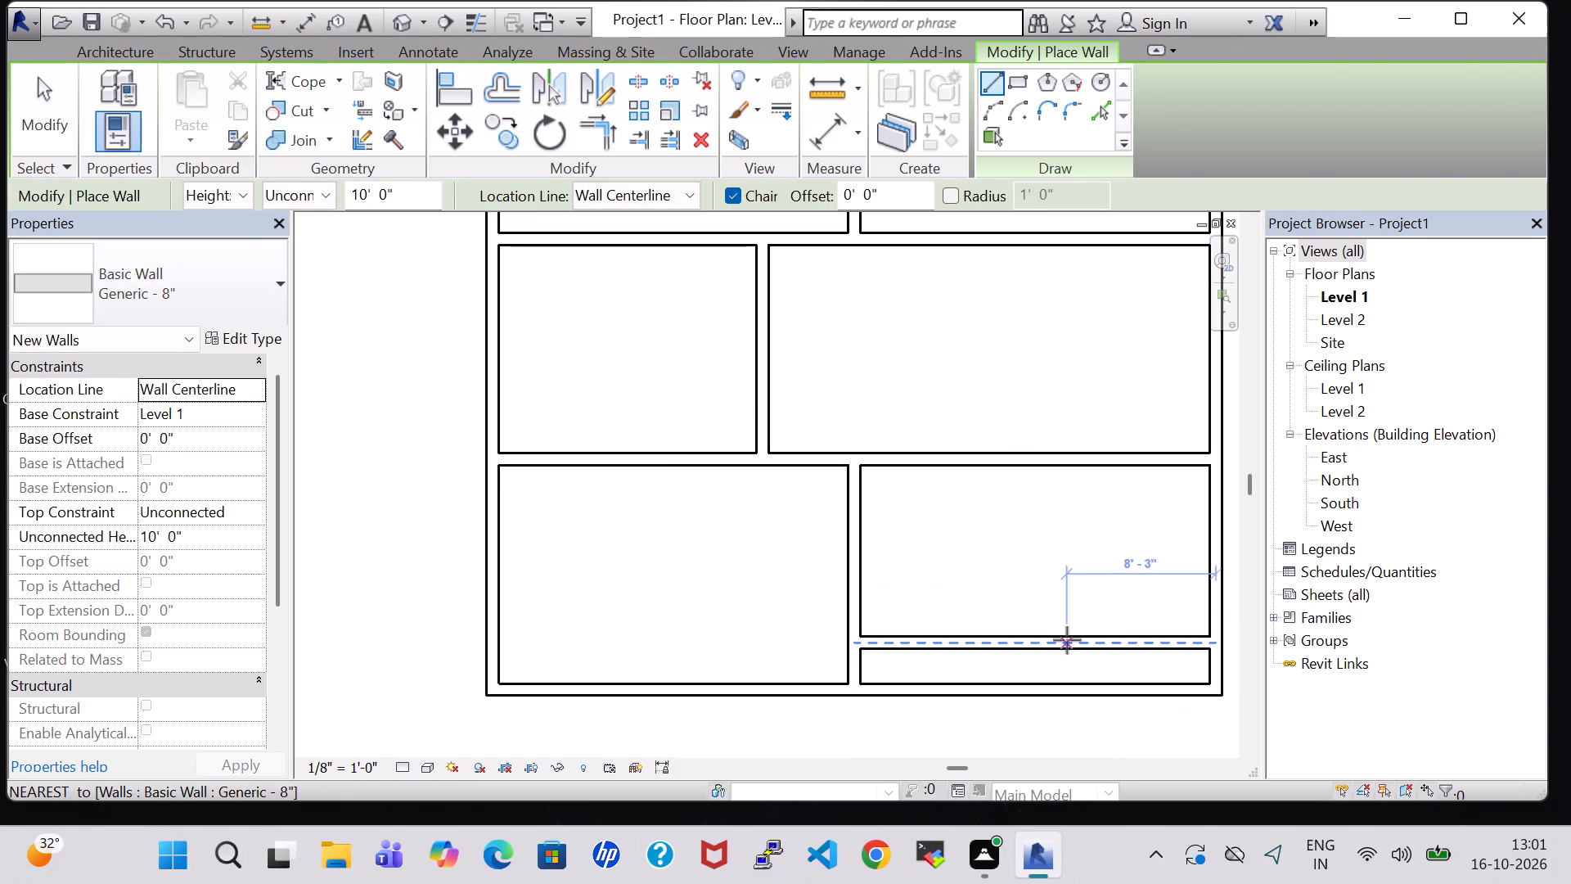
# Select the north wall of the small northwest room and duplicate its Generic - 8" wall type as INNER WALL 6".
pyautogui.press('Escape')
pyautogui.scroll(-4, 991, 583)
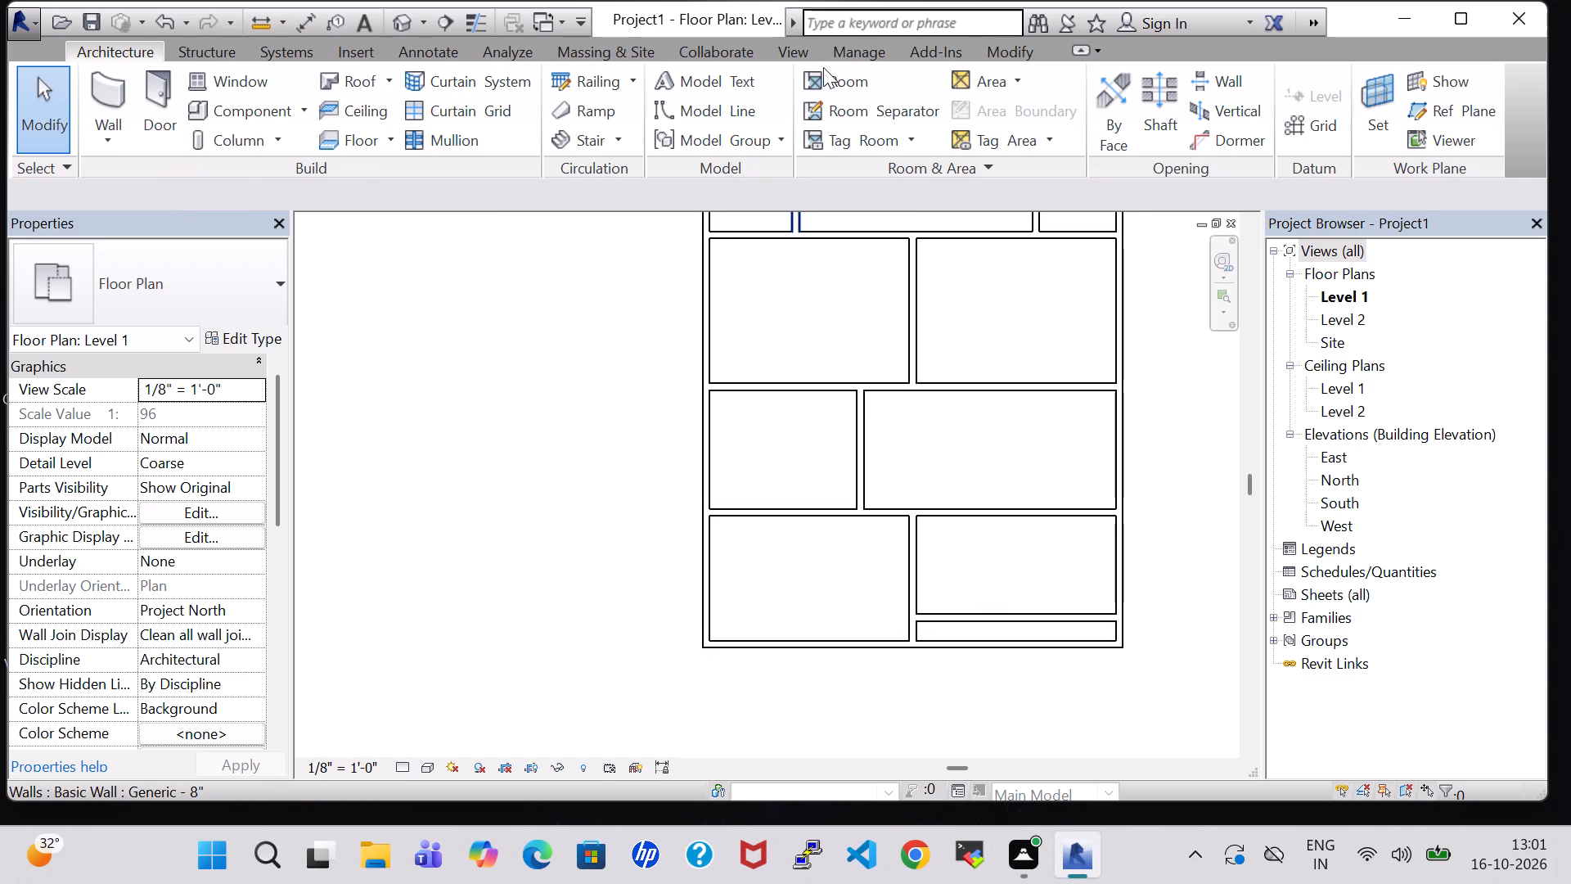
pyautogui.scroll(-1, 709, 162)
pyautogui.moveTo(832, 300); pyautogui.dragTo(792, 471, button='middle')
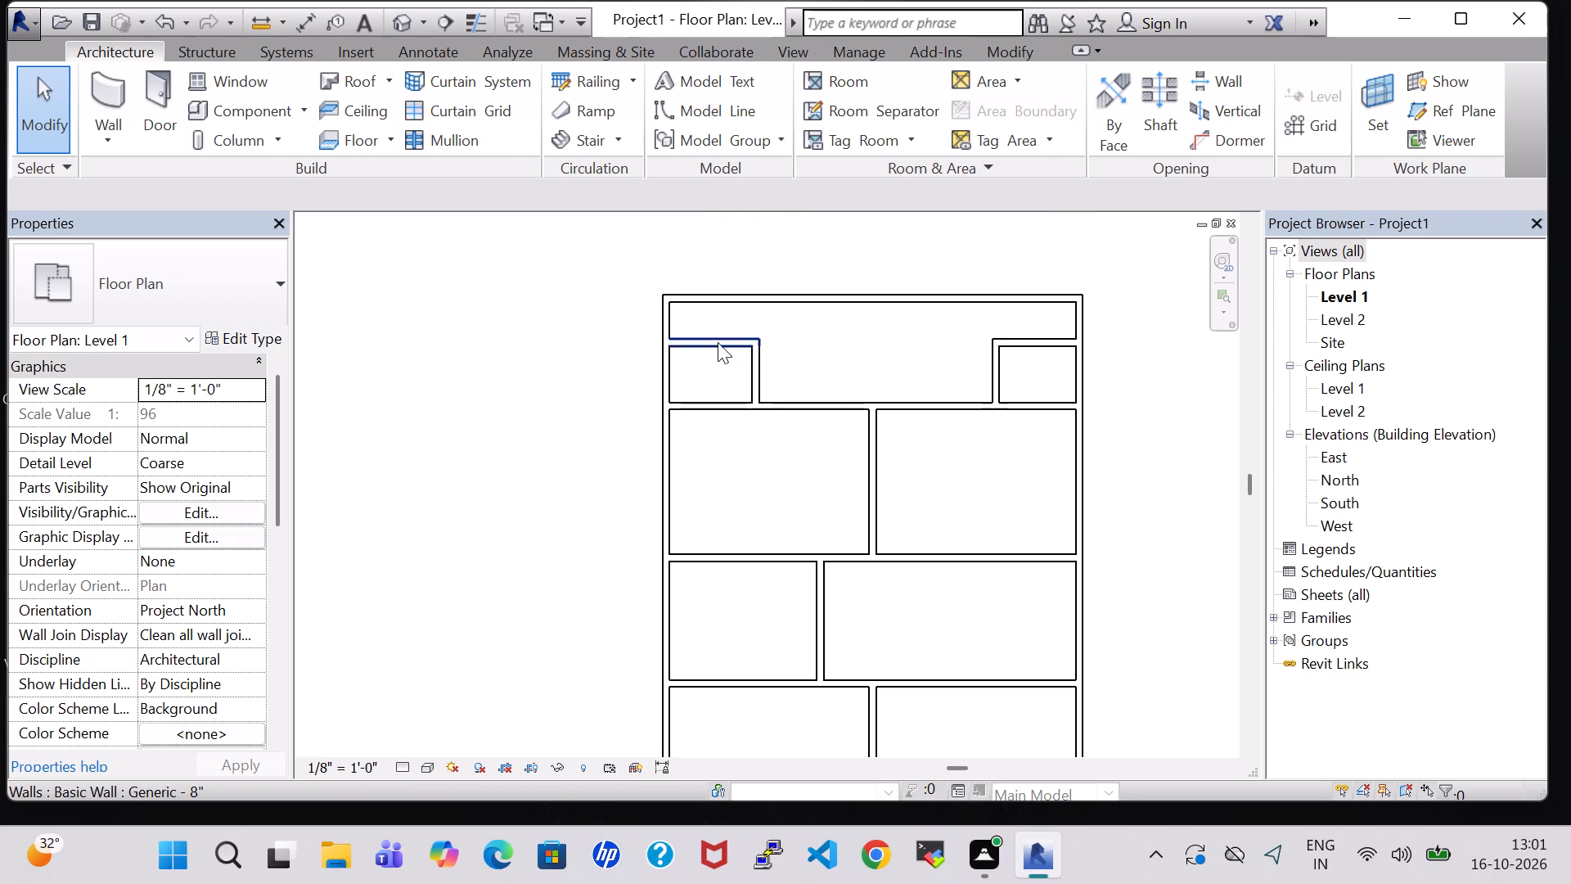
pyautogui.click(718, 342)
pyautogui.click(225, 300)
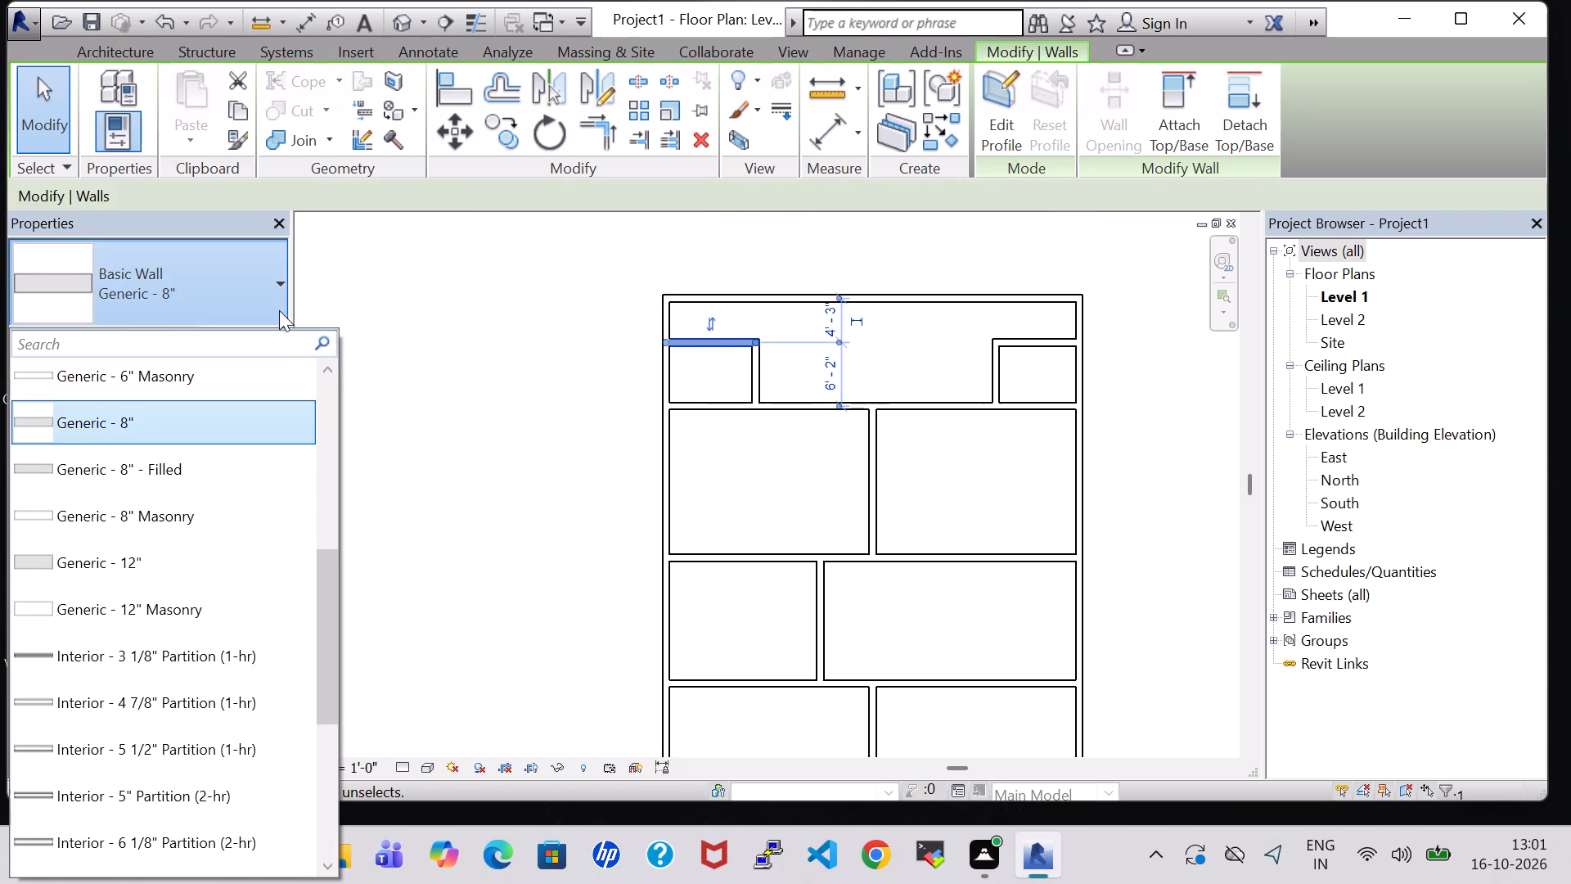
pyautogui.click(268, 291)
pyautogui.click(263, 335)
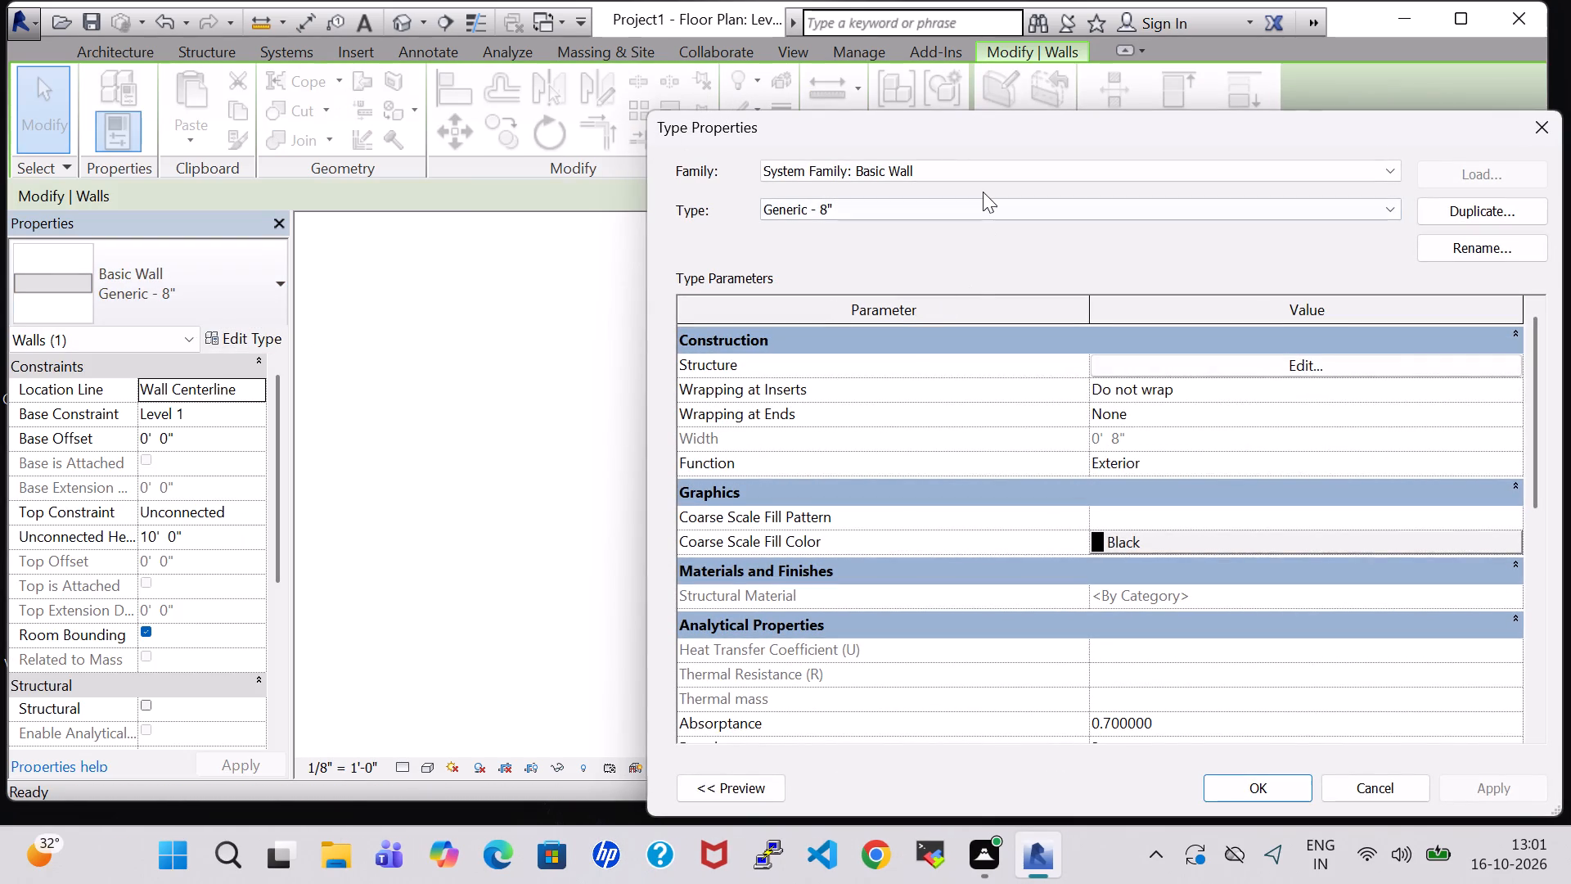
pyautogui.click(988, 201)
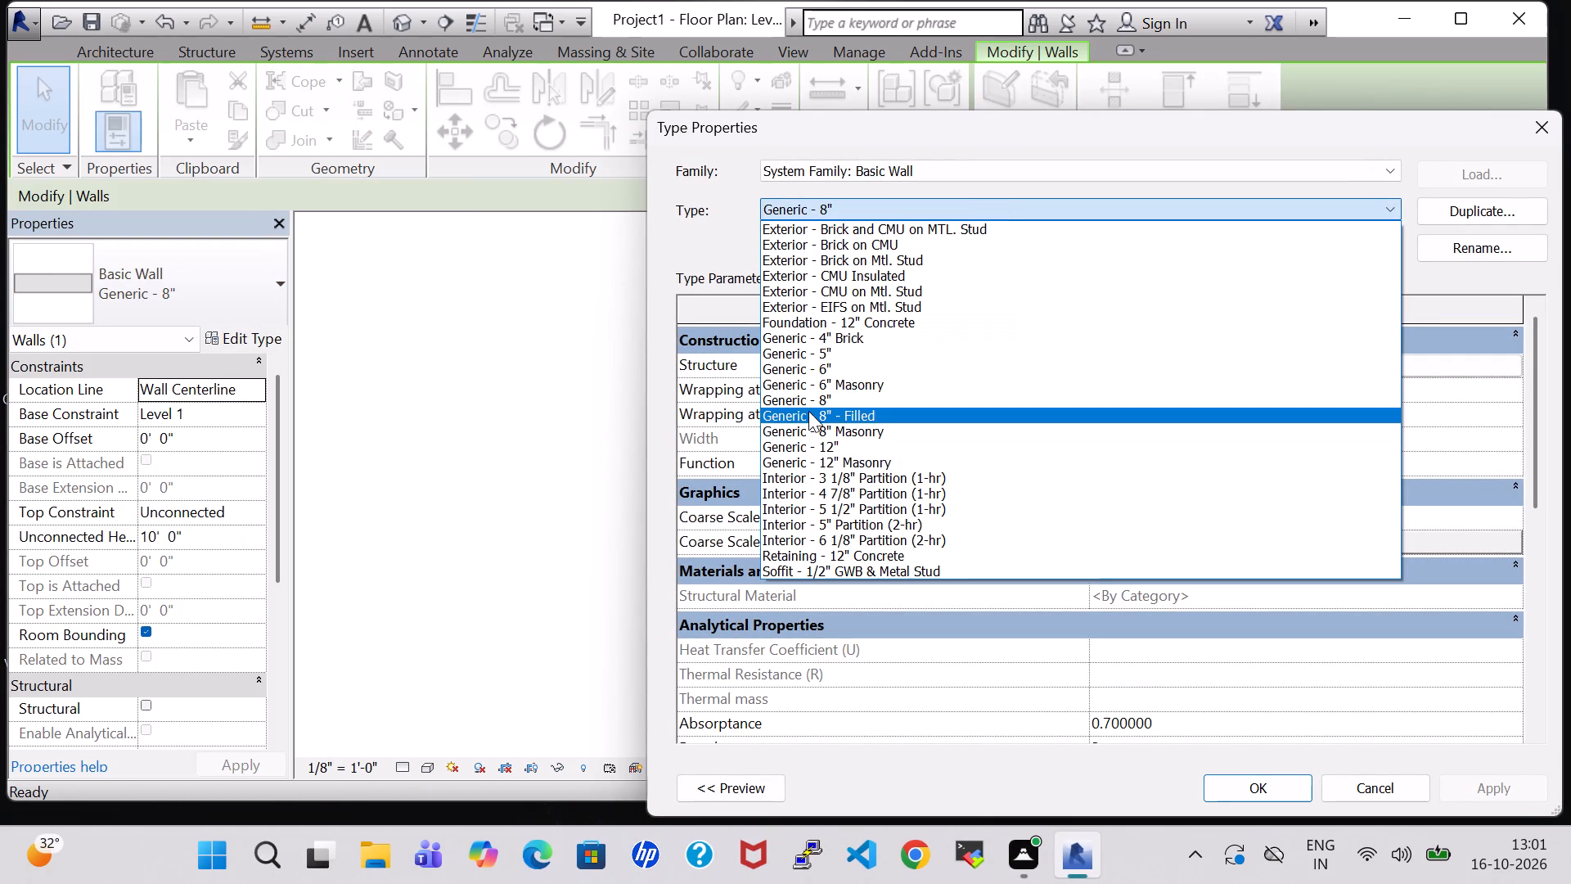
pyautogui.click(808, 401)
pyautogui.click(1507, 219)
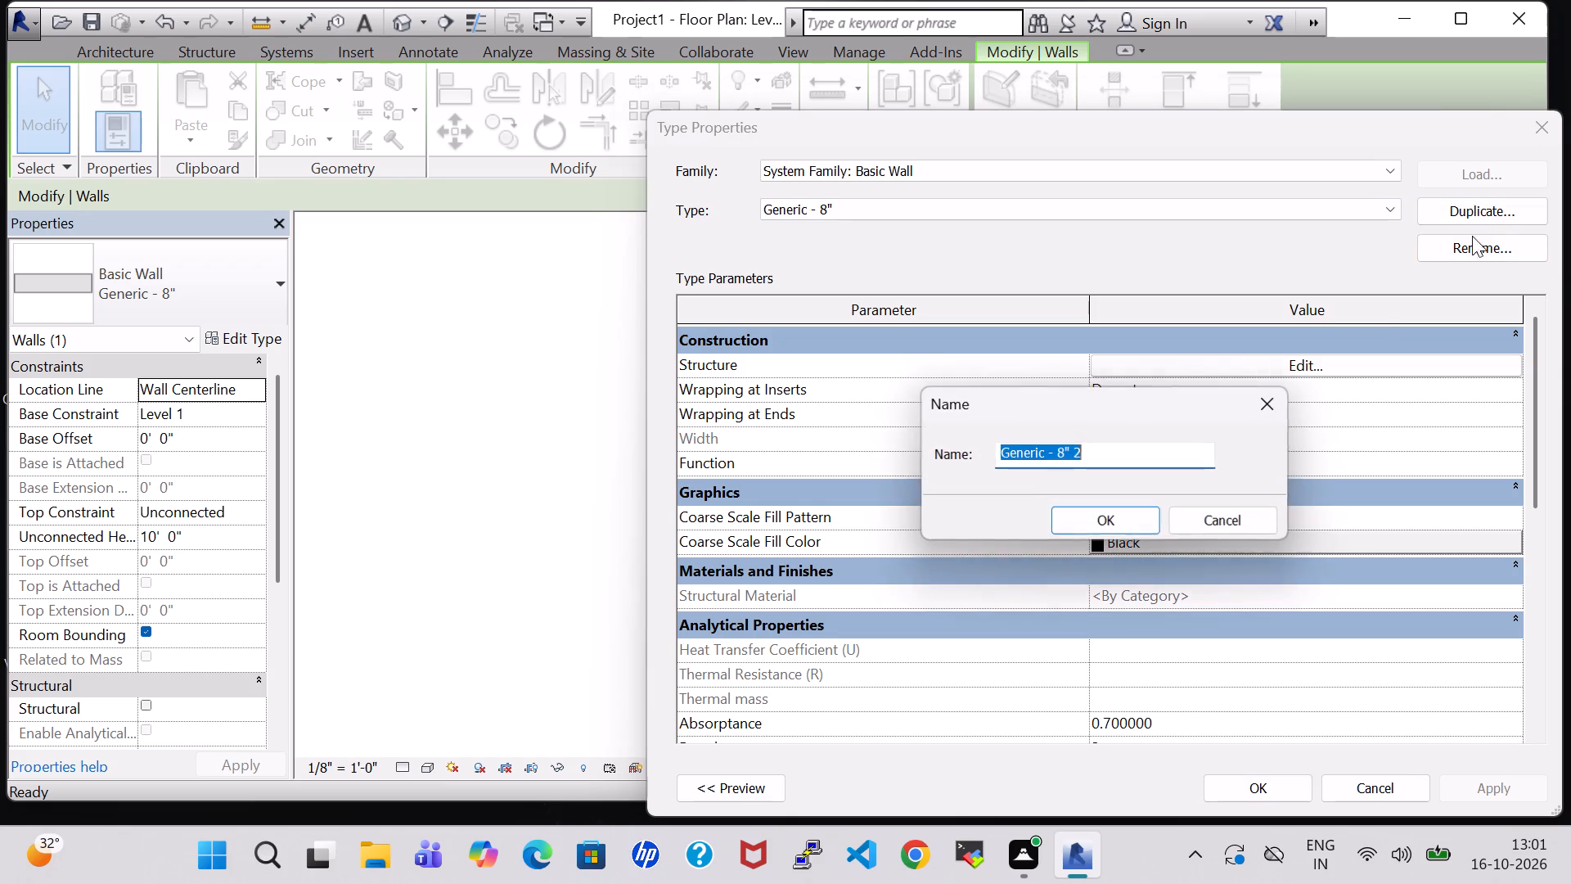
pyautogui.click(1101, 462)
pyautogui.press('BackSpace')
pyautogui.press('BackSpace')
pyautogui.press('BackSpace')
pyautogui.press('BackSpace')
pyautogui.press('BackSpace')
pyautogui.press('BackSpace')
pyautogui.press('BackSpace')
pyautogui.press('BackSpace')
pyautogui.press('BackSpace')
pyautogui.press('BackSpace')
pyautogui.press('BackSpace')
pyautogui.press('BackSpace')
pyautogui.press('BackSpace')
pyautogui.press('BackSpace')
pyautogui.press('BackSpace')
pyautogui.press('BackSpace')
pyautogui.press('BackSpace')
pyautogui.press('BackSpace')
pyautogui.press('BackSpace')
pyautogui.press('BackSpace')
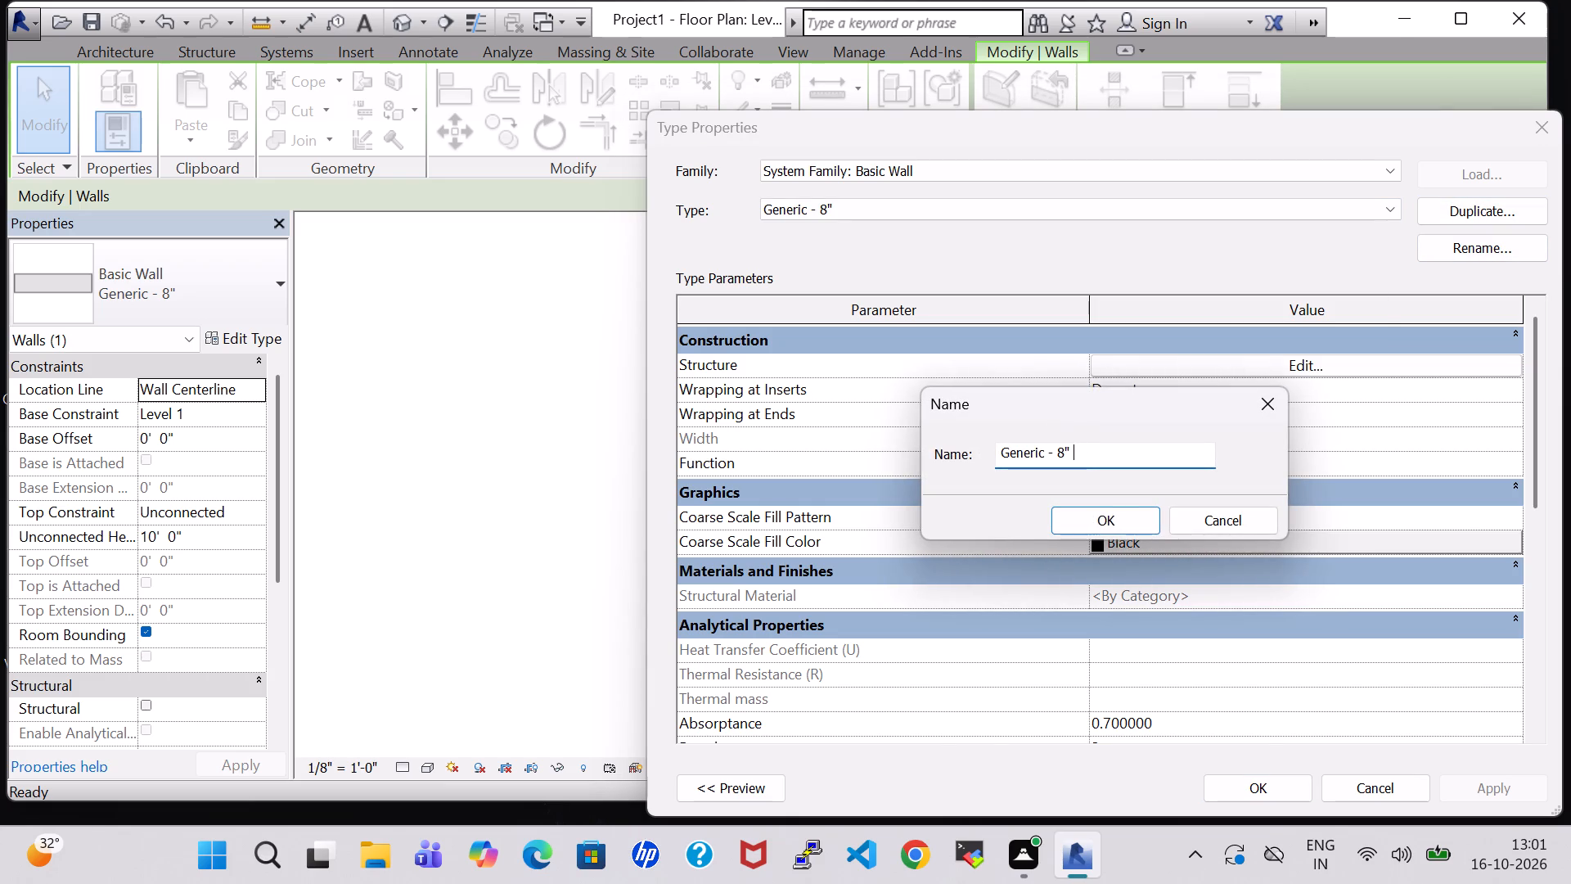
pyautogui.write('INNER')
pyautogui.press('space')
pyautogui.write('WALL 6')
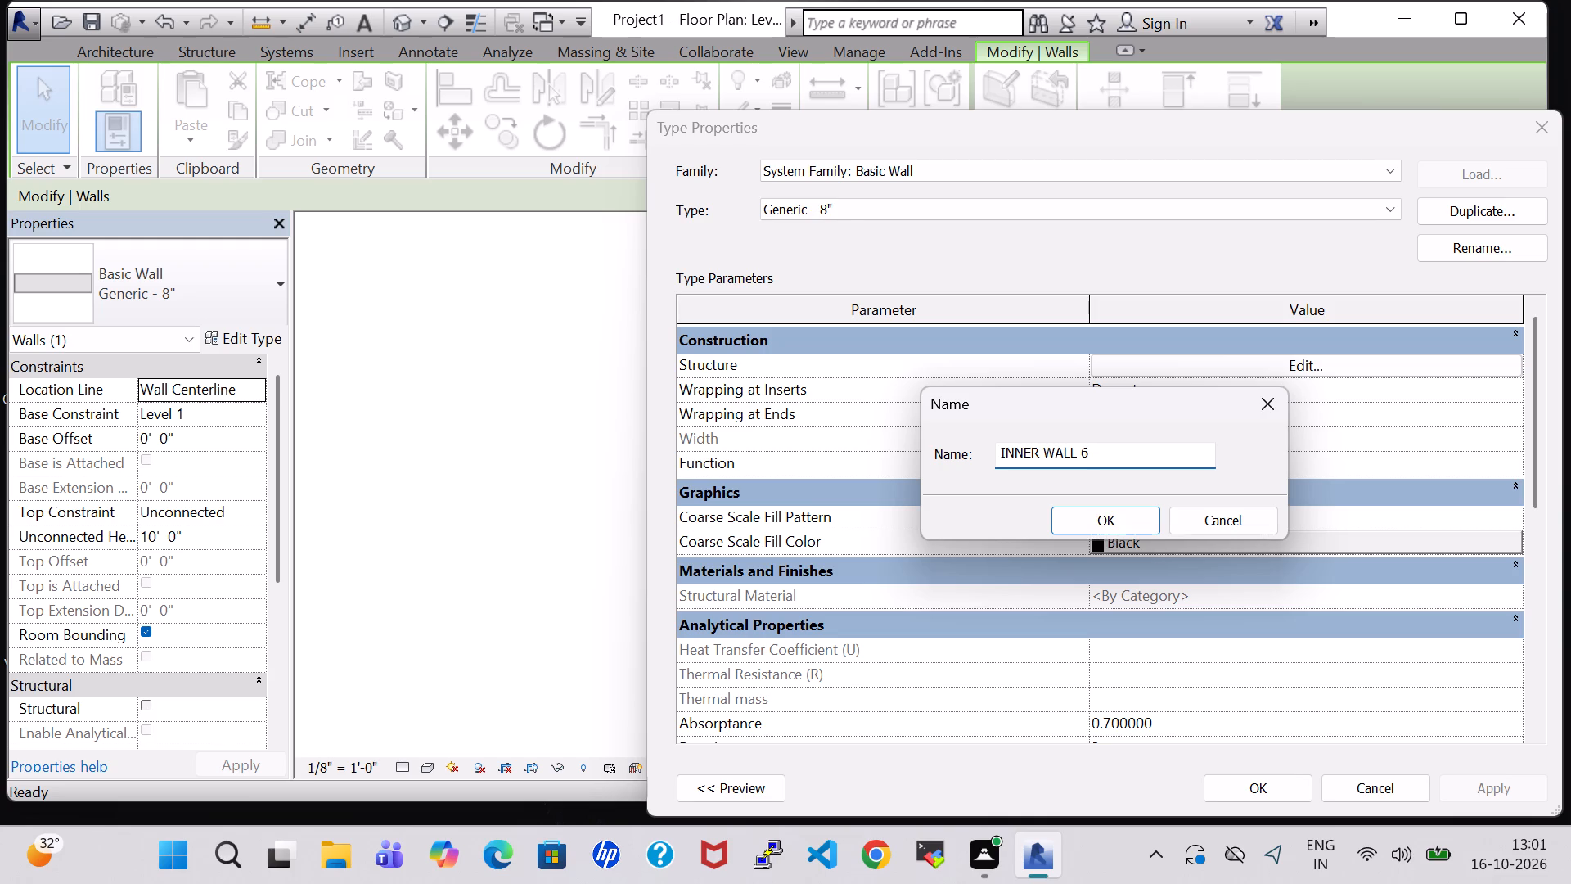
pyautogui.hotkey('shift', '"')
pyautogui.press('Return')
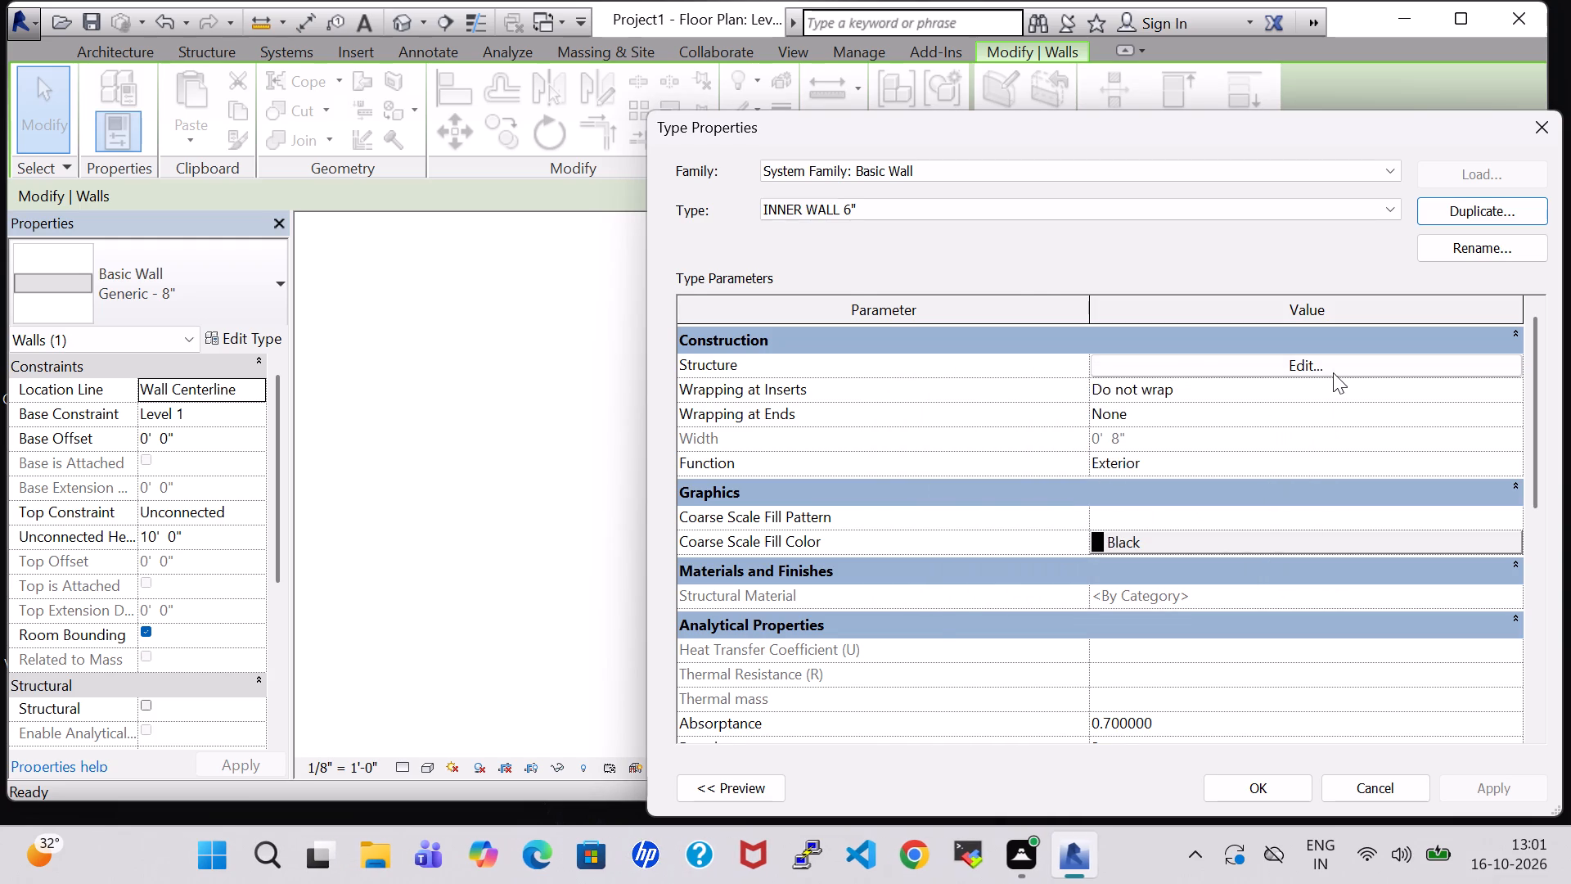
# Set the structure layer thickness of the INNER WALL 6" type to 6" and apply the type to the selected wall.
pyautogui.click(1333, 372)
pyautogui.click(1141, 361)
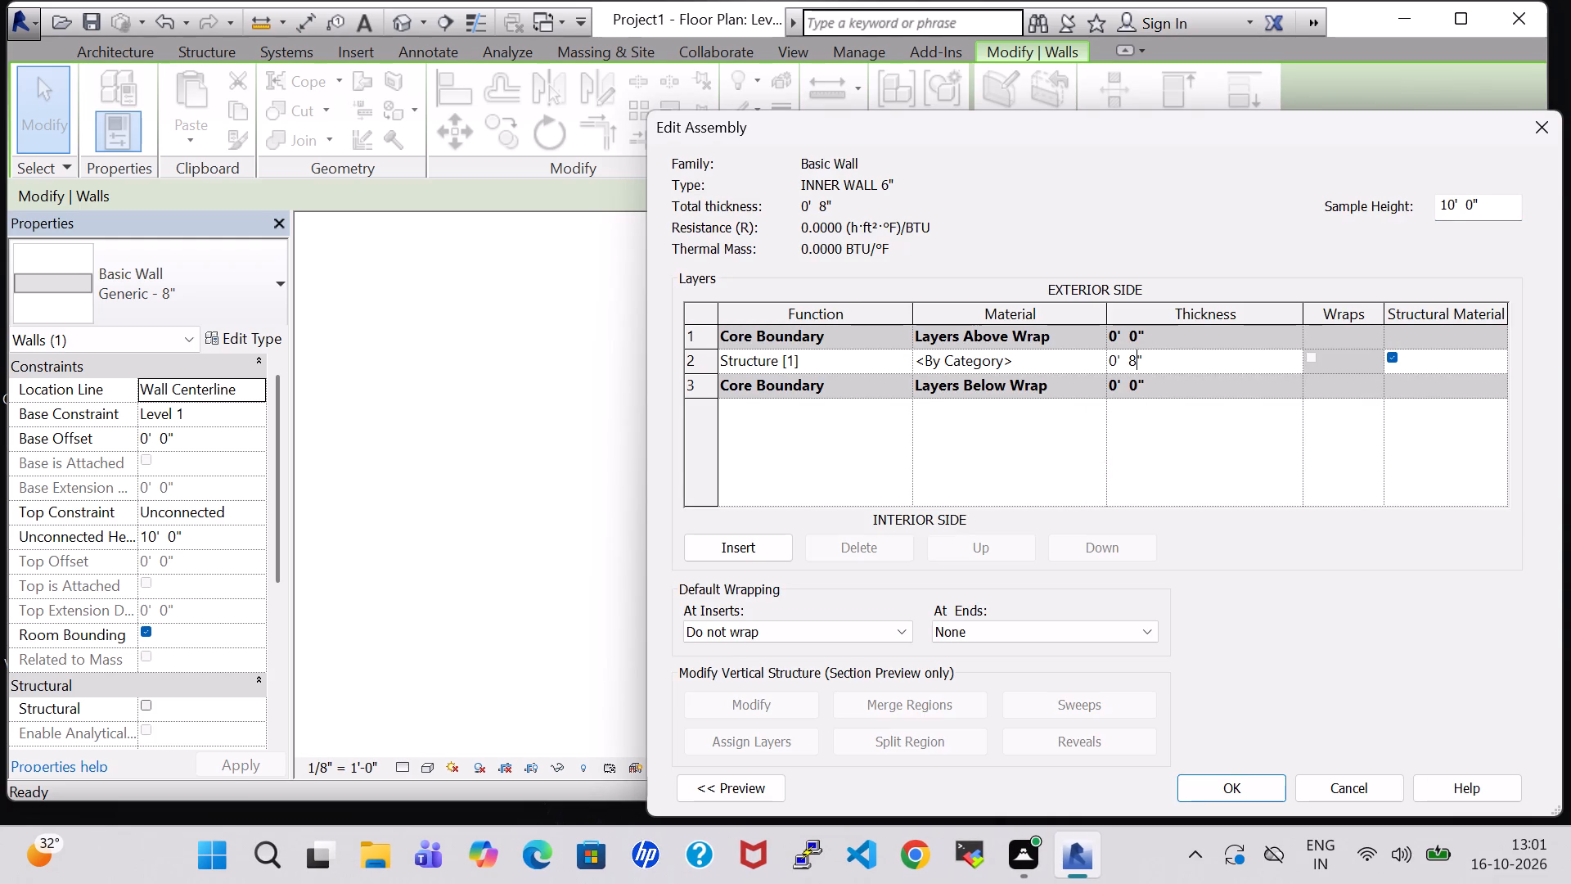
pyautogui.press('BackSpace')
pyautogui.press('6')
pyautogui.click(1234, 783)
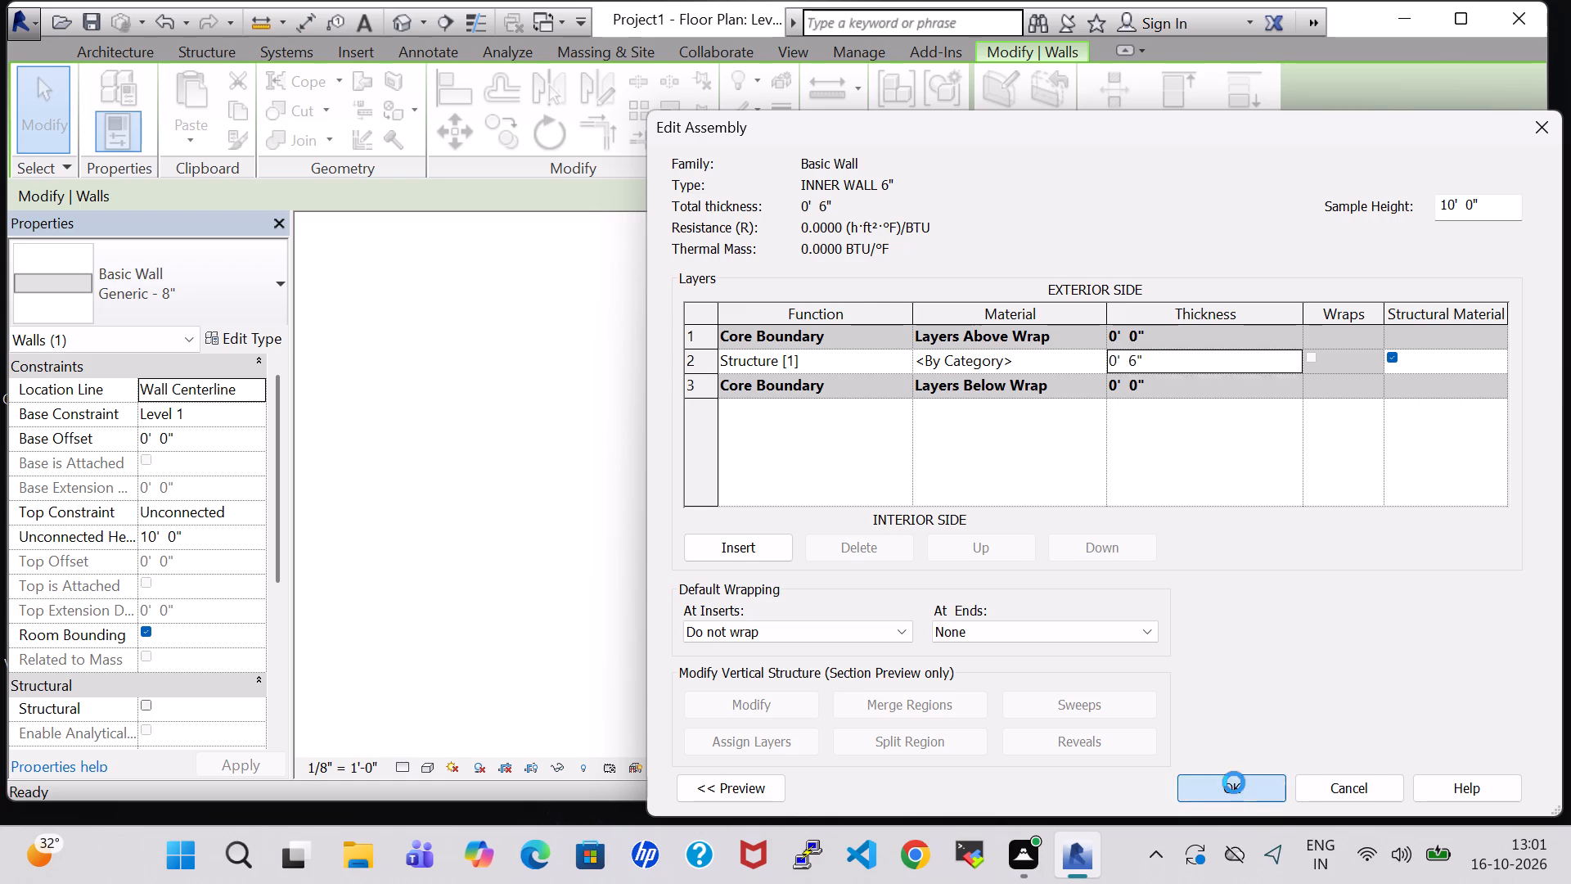
pyautogui.click(1220, 793)
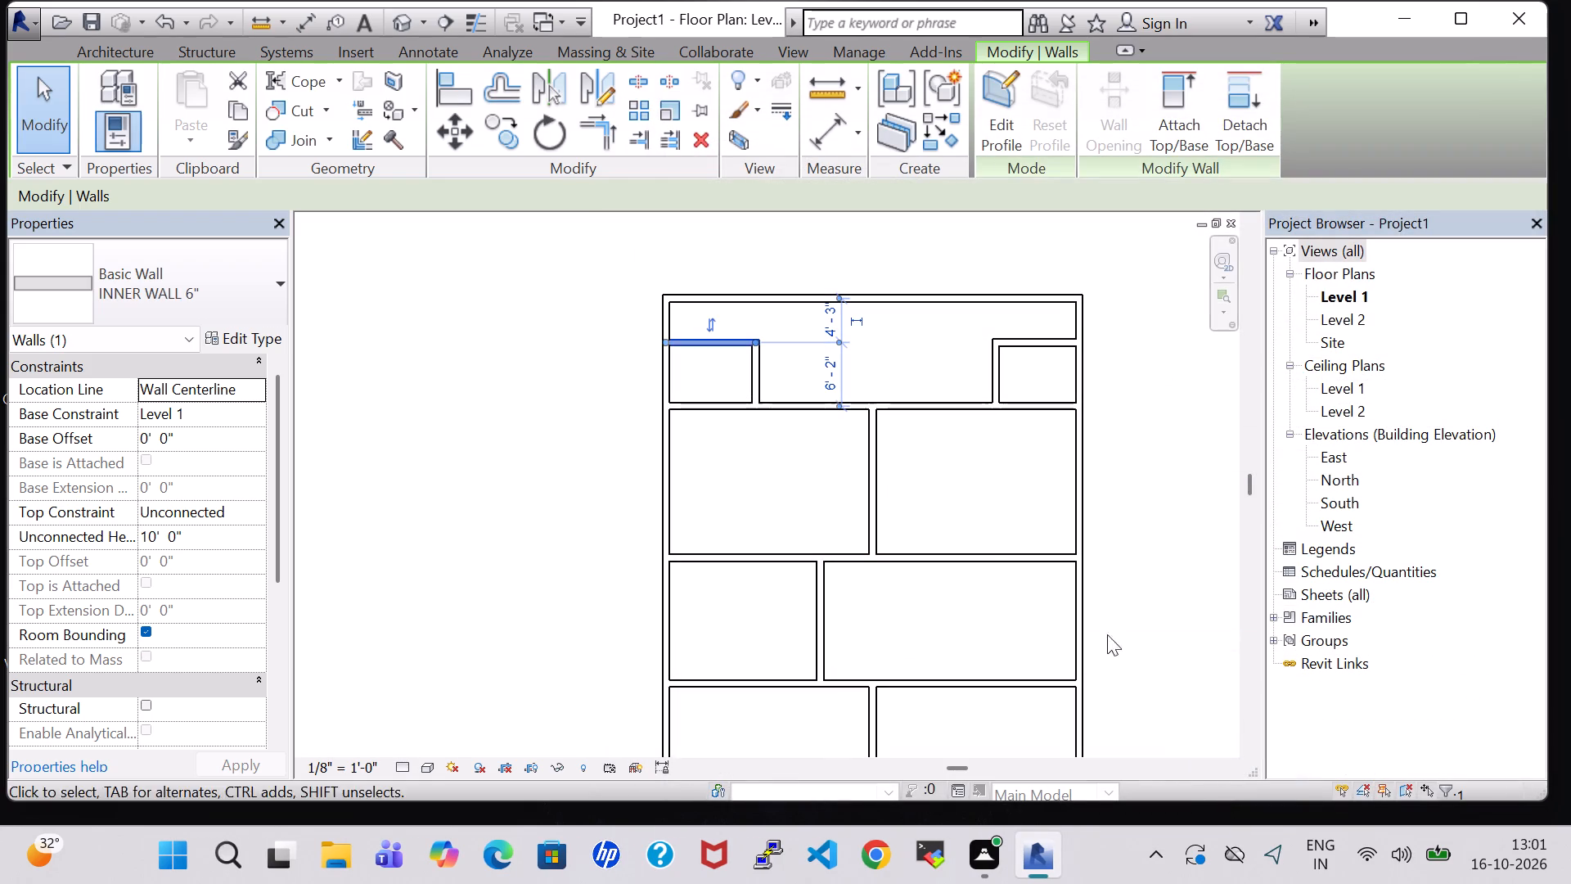
# Assign INNER WALL 6" to the small northwest room's east wall, the full-width wall south of it, and the small northeast room's west and north walls.
pyautogui.click(757, 377)
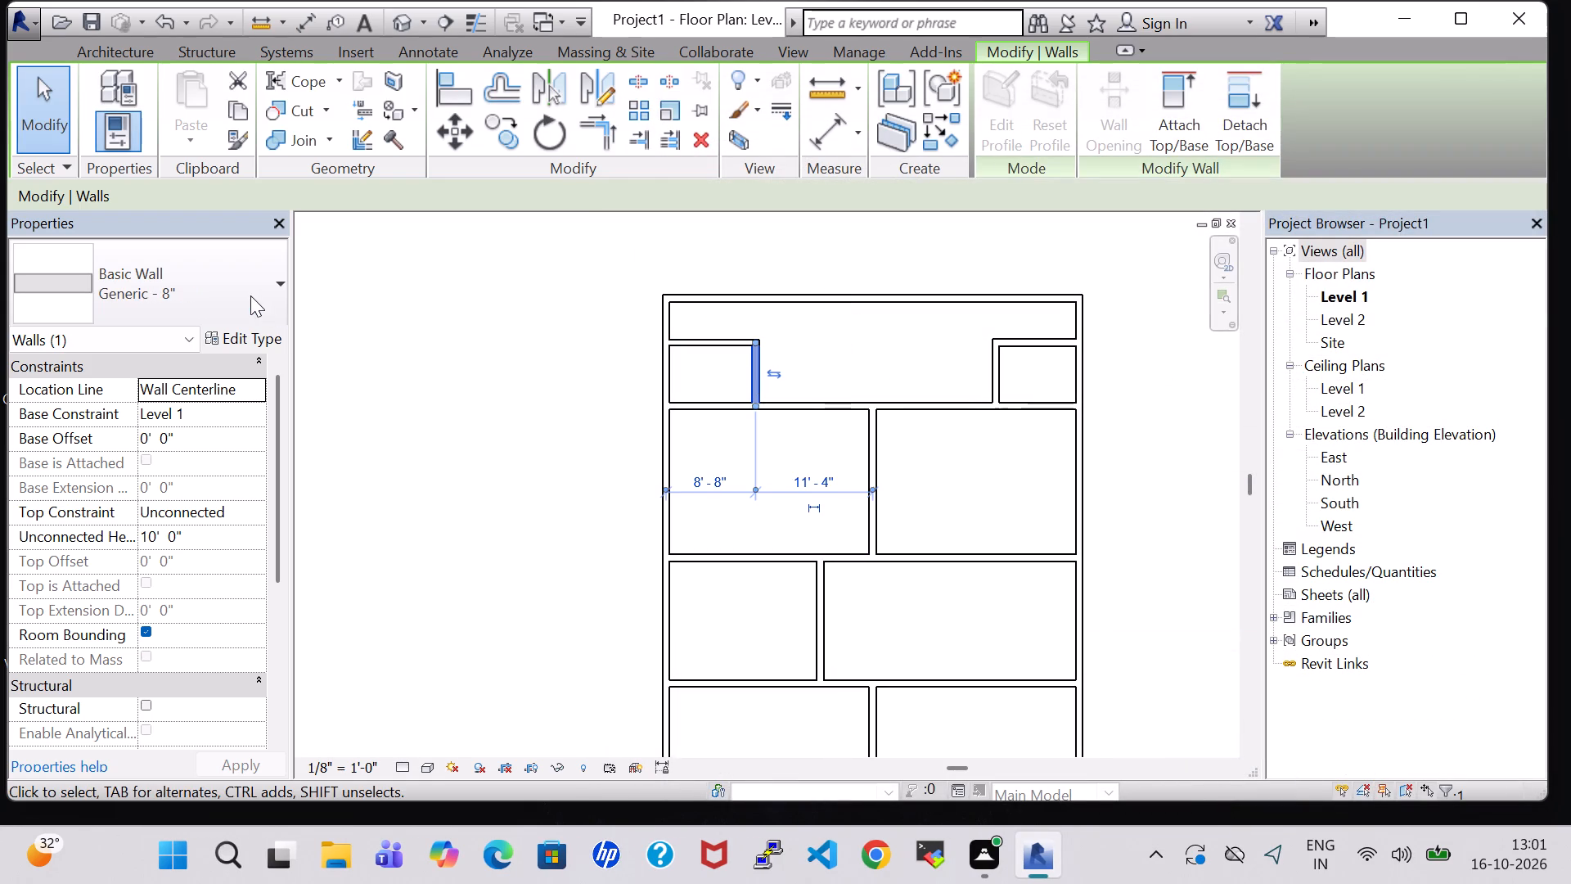
pyautogui.click(250, 295)
pyautogui.click(175, 860)
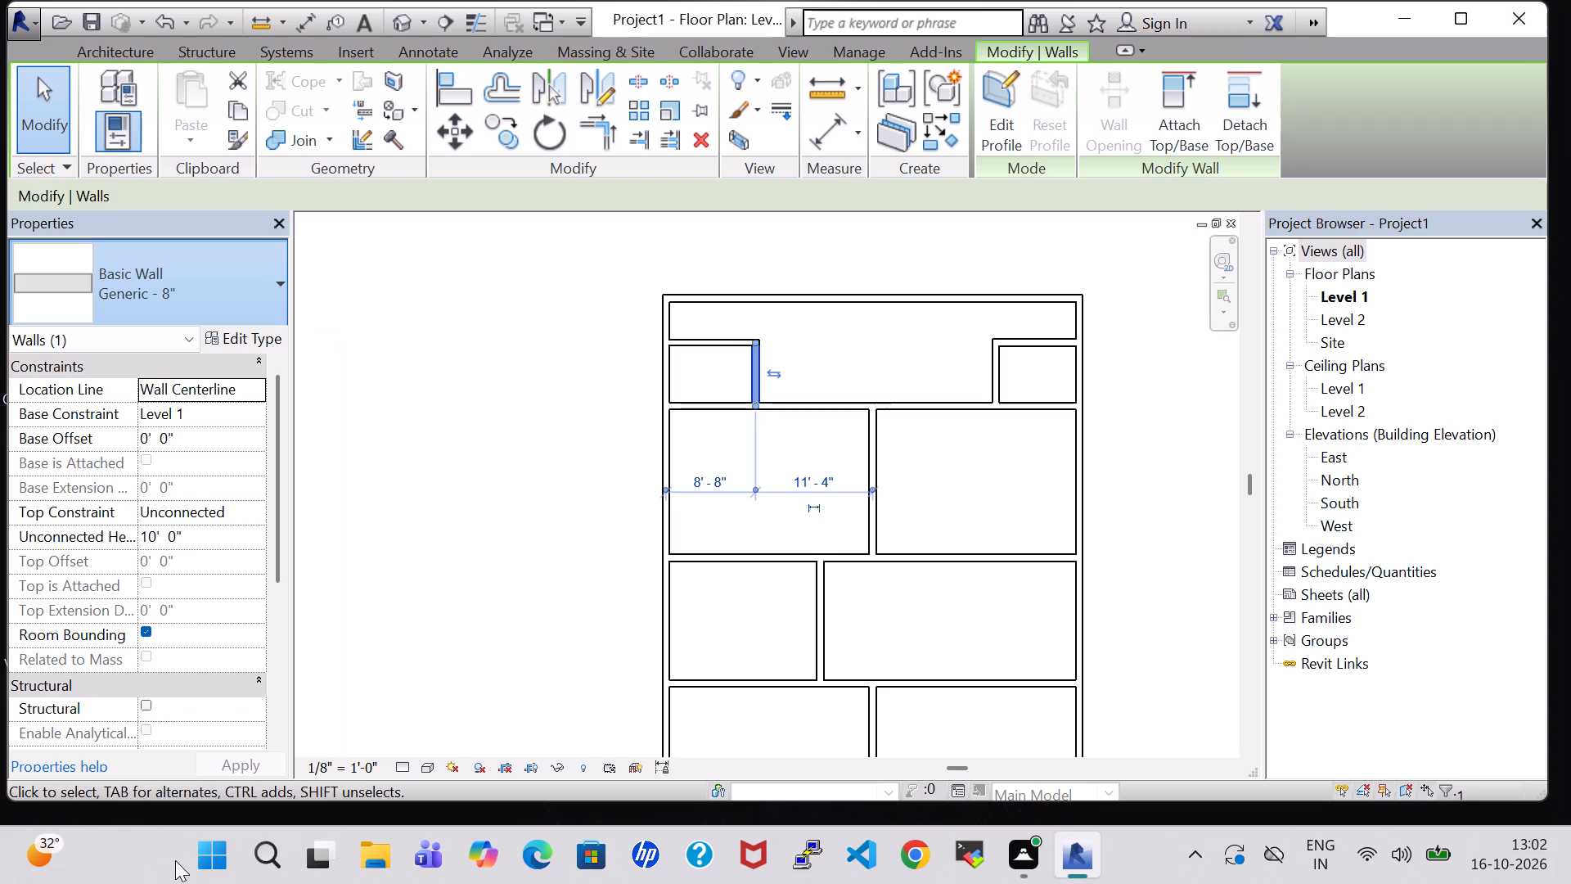
pyautogui.click(727, 404)
pyautogui.click(227, 313)
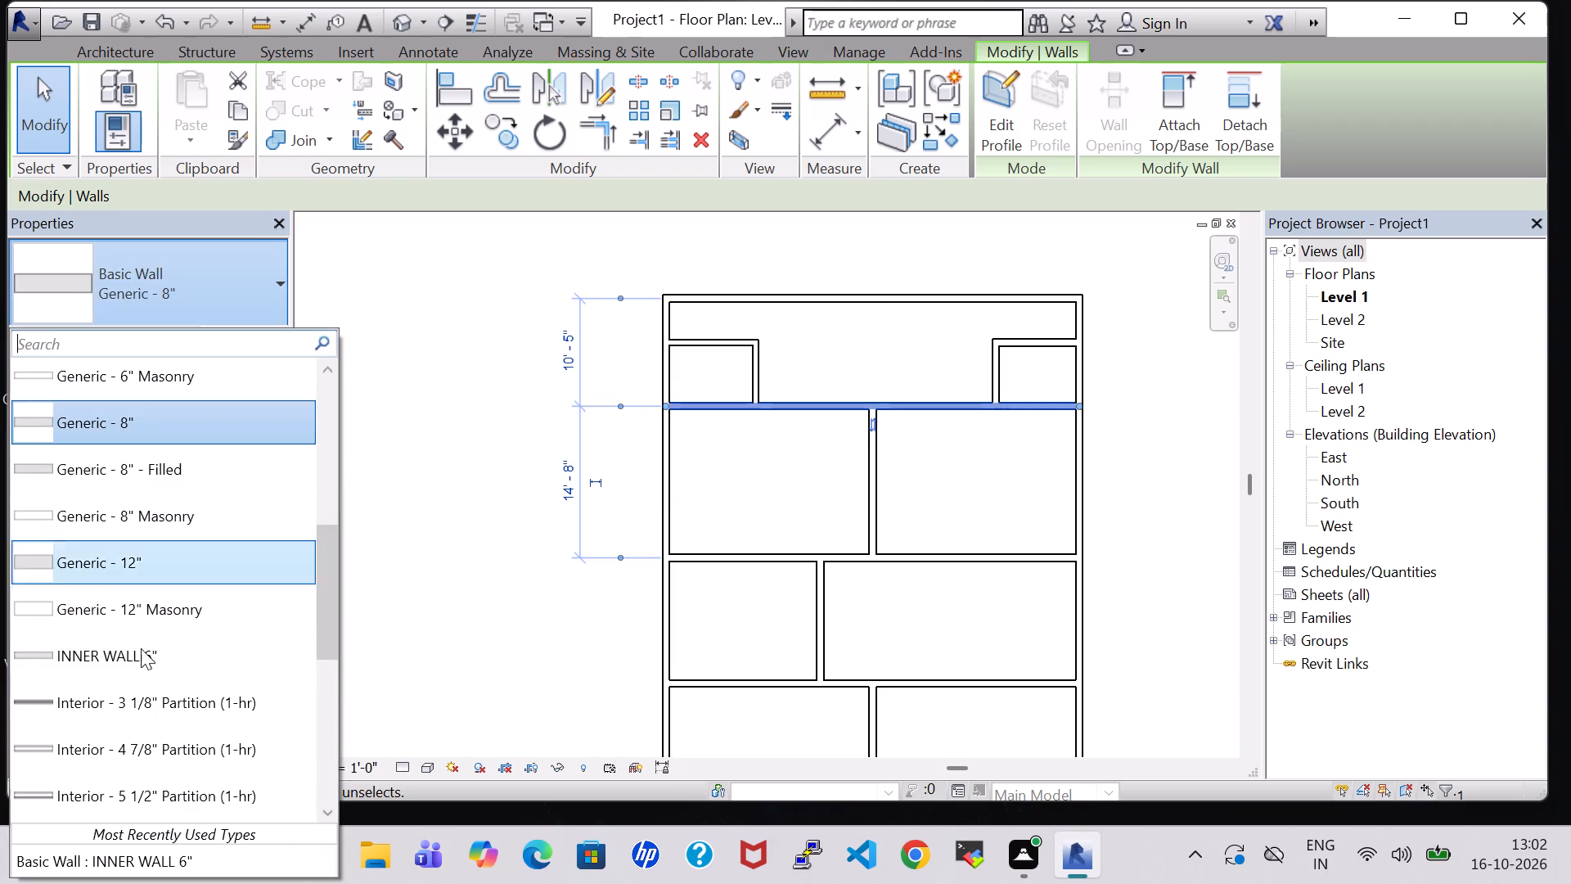
pyautogui.click(163, 864)
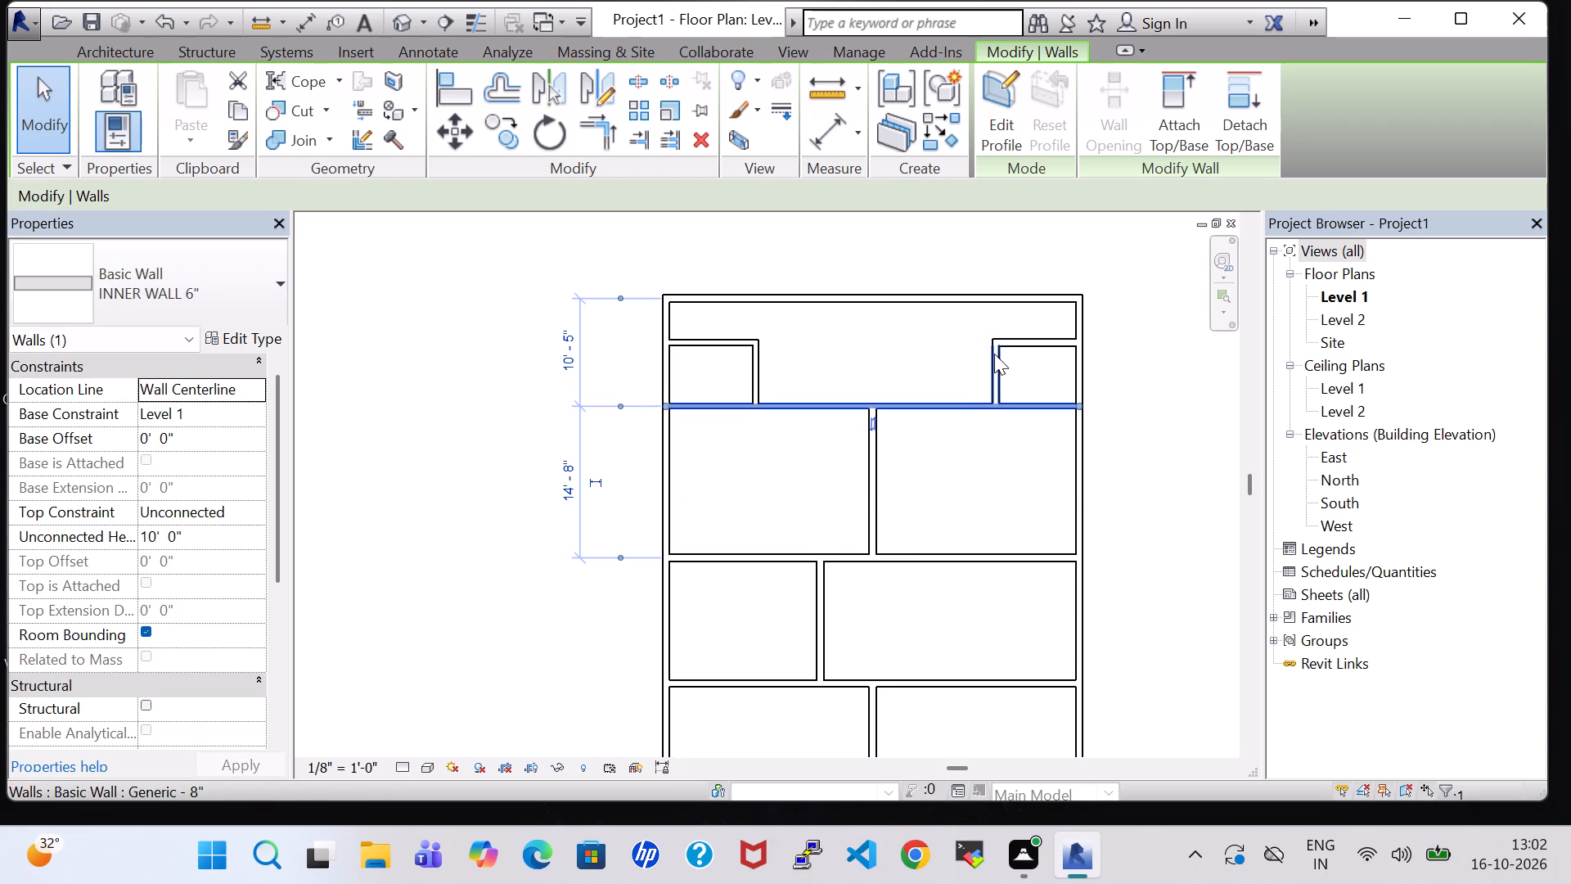
pyautogui.click(994, 354)
pyautogui.click(263, 274)
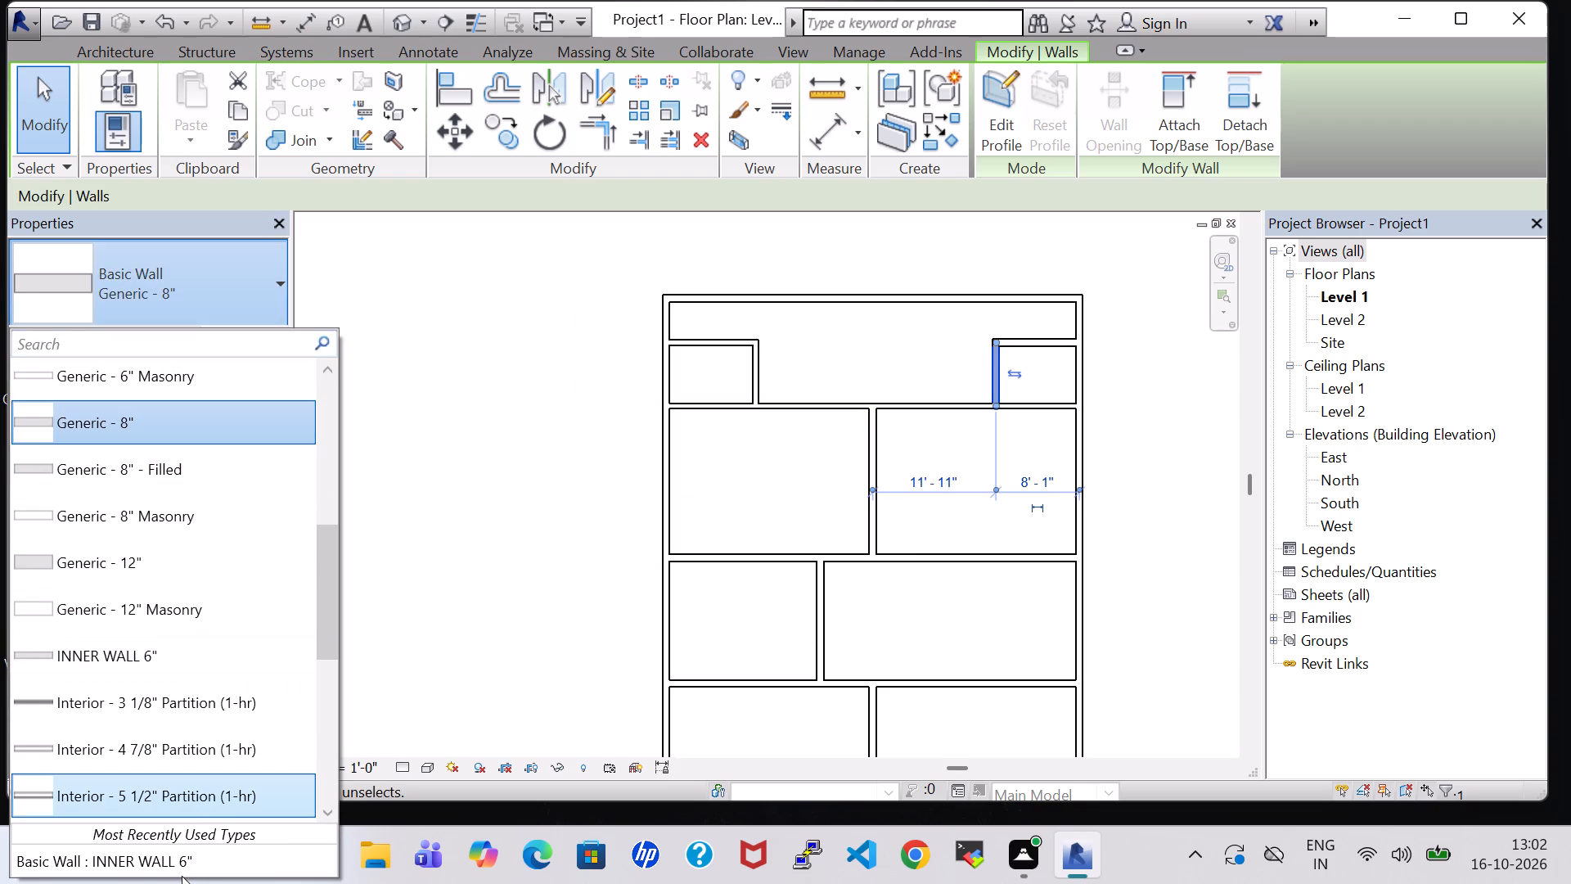
pyautogui.click(163, 866)
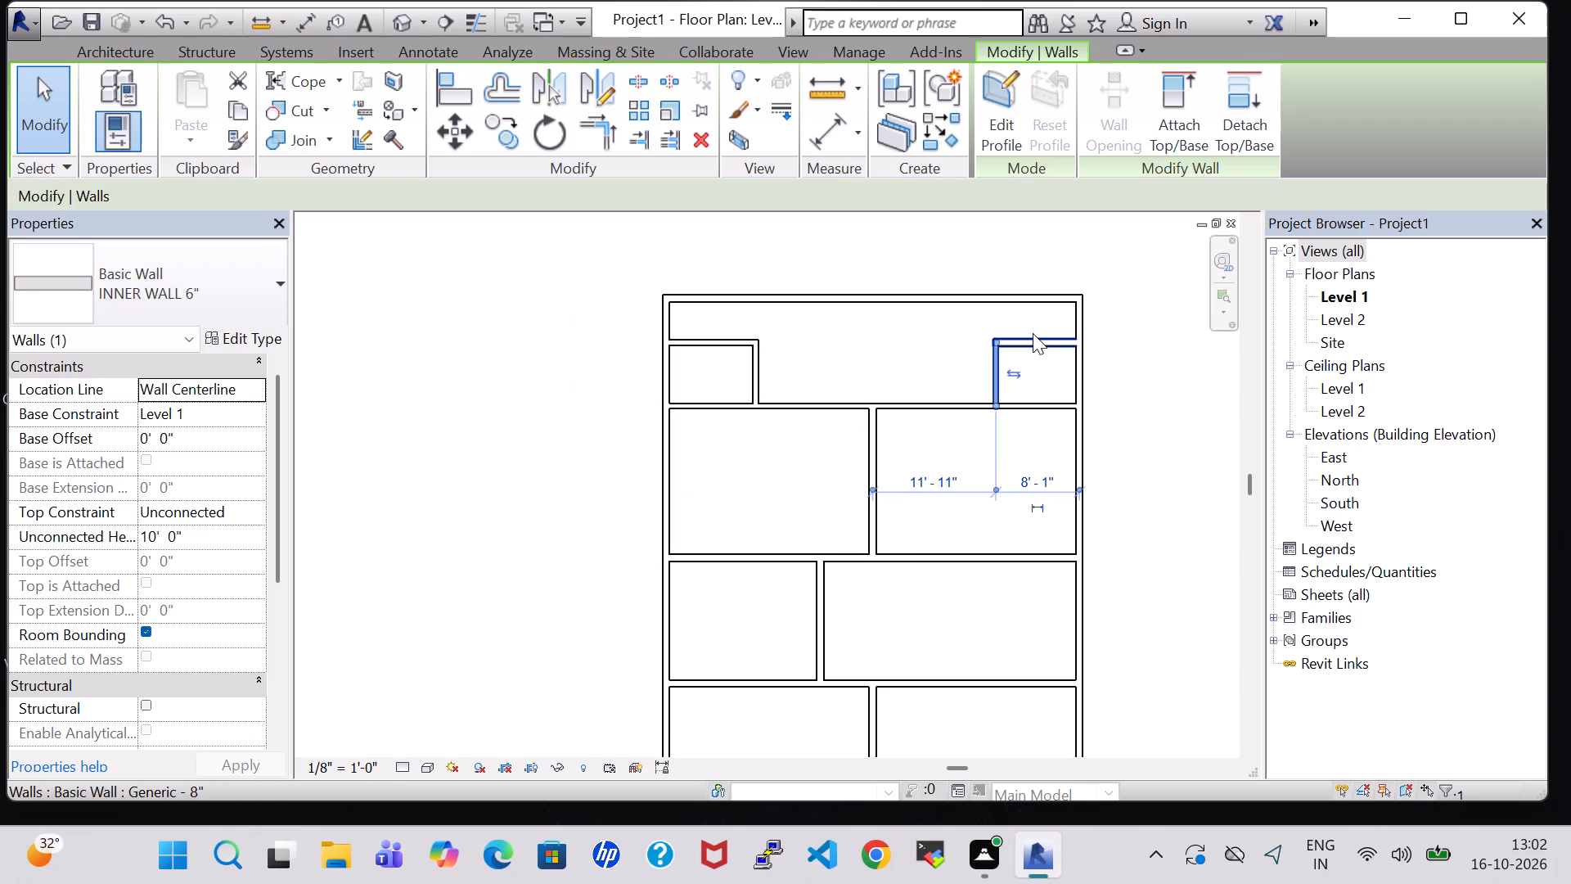
pyautogui.click(1033, 333)
pyautogui.click(218, 264)
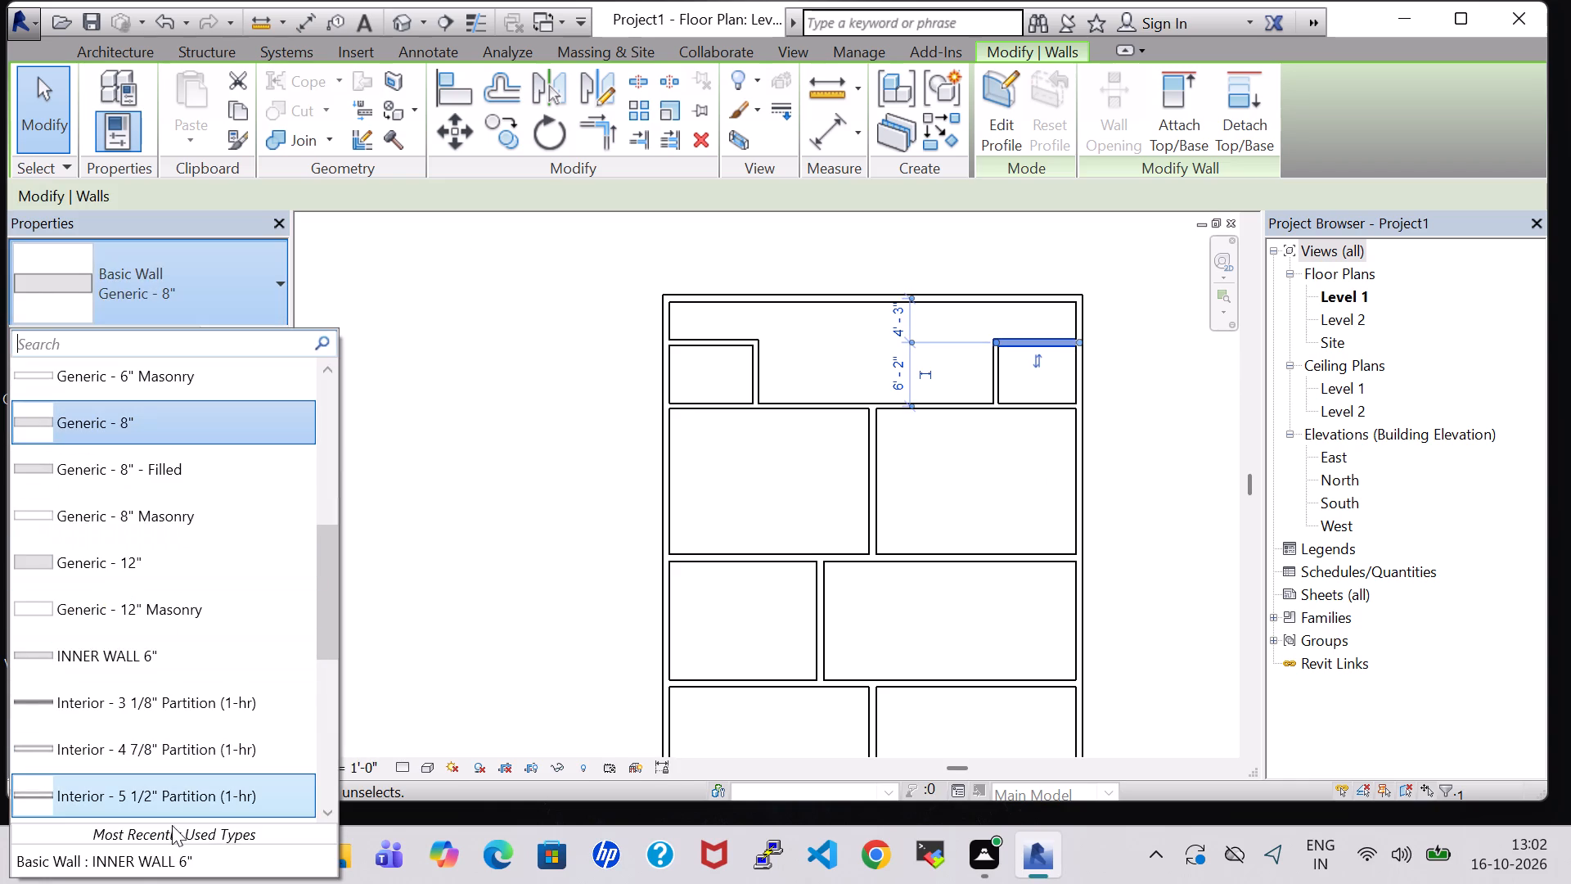
pyautogui.click(172, 851)
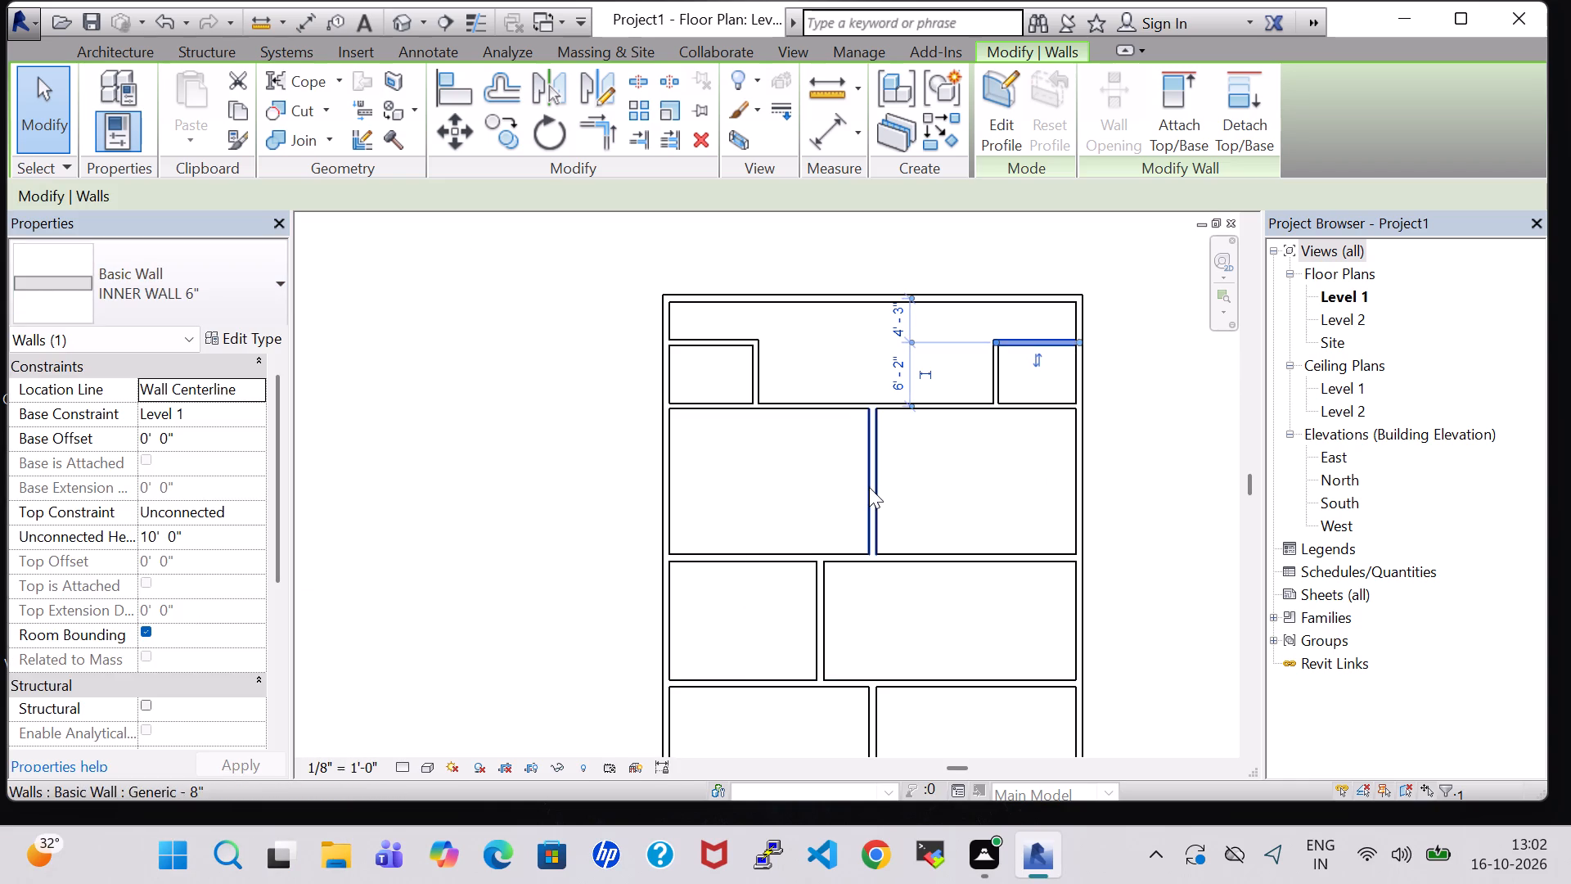
# Assign INNER WALL 6" to the cross wall below the small rooms, the next full-width wall south, and the cross wall beneath that.
pyautogui.click(869, 487)
pyautogui.click(192, 304)
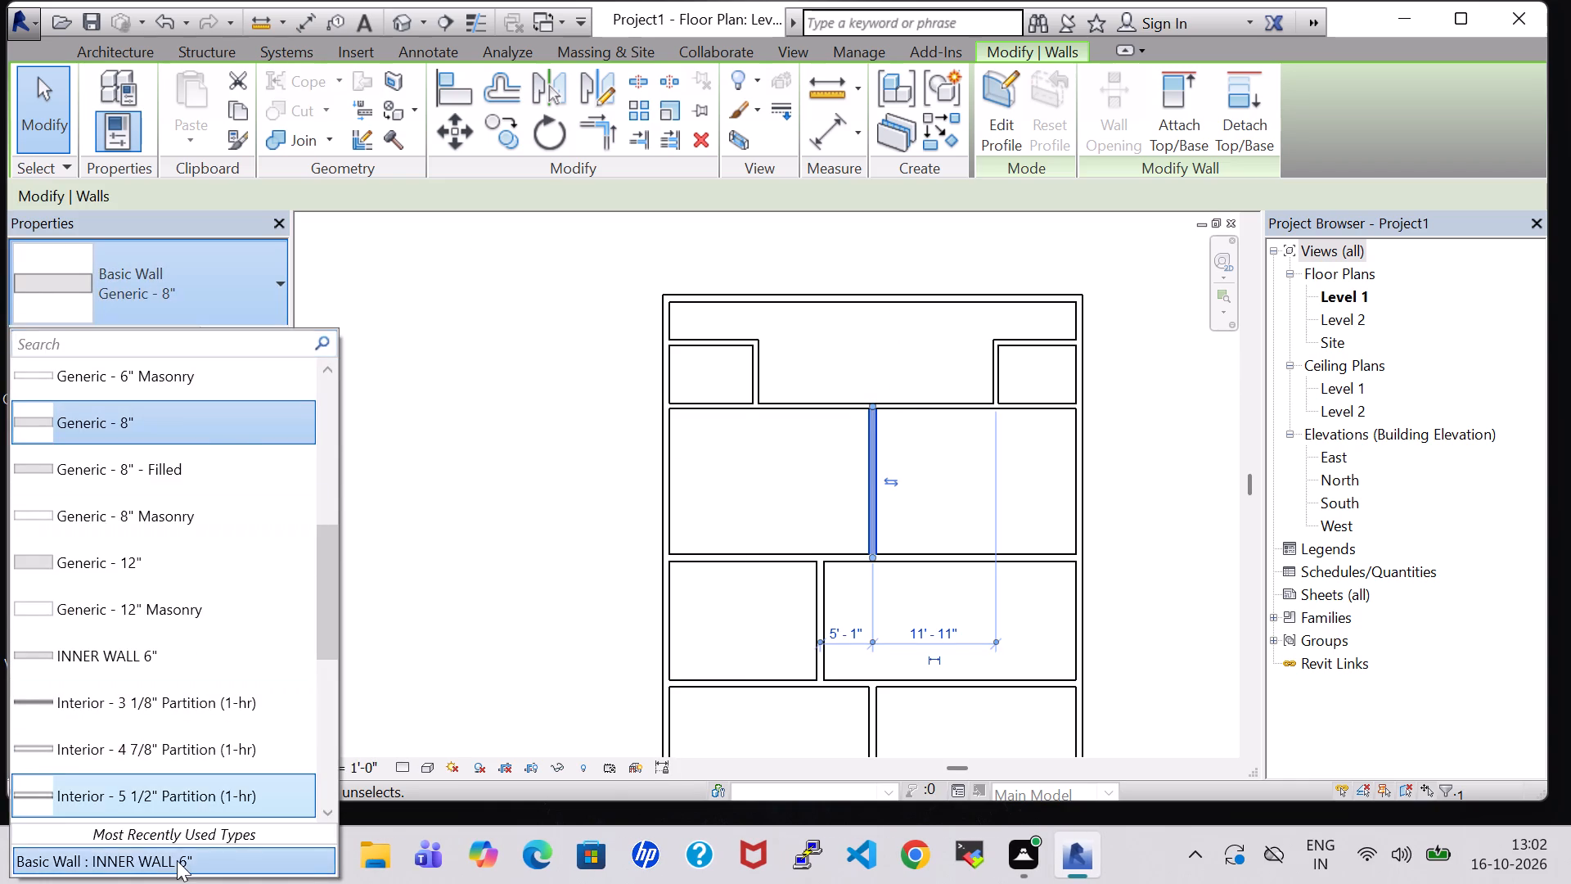
pyautogui.click(177, 860)
pyautogui.click(770, 560)
pyautogui.click(220, 318)
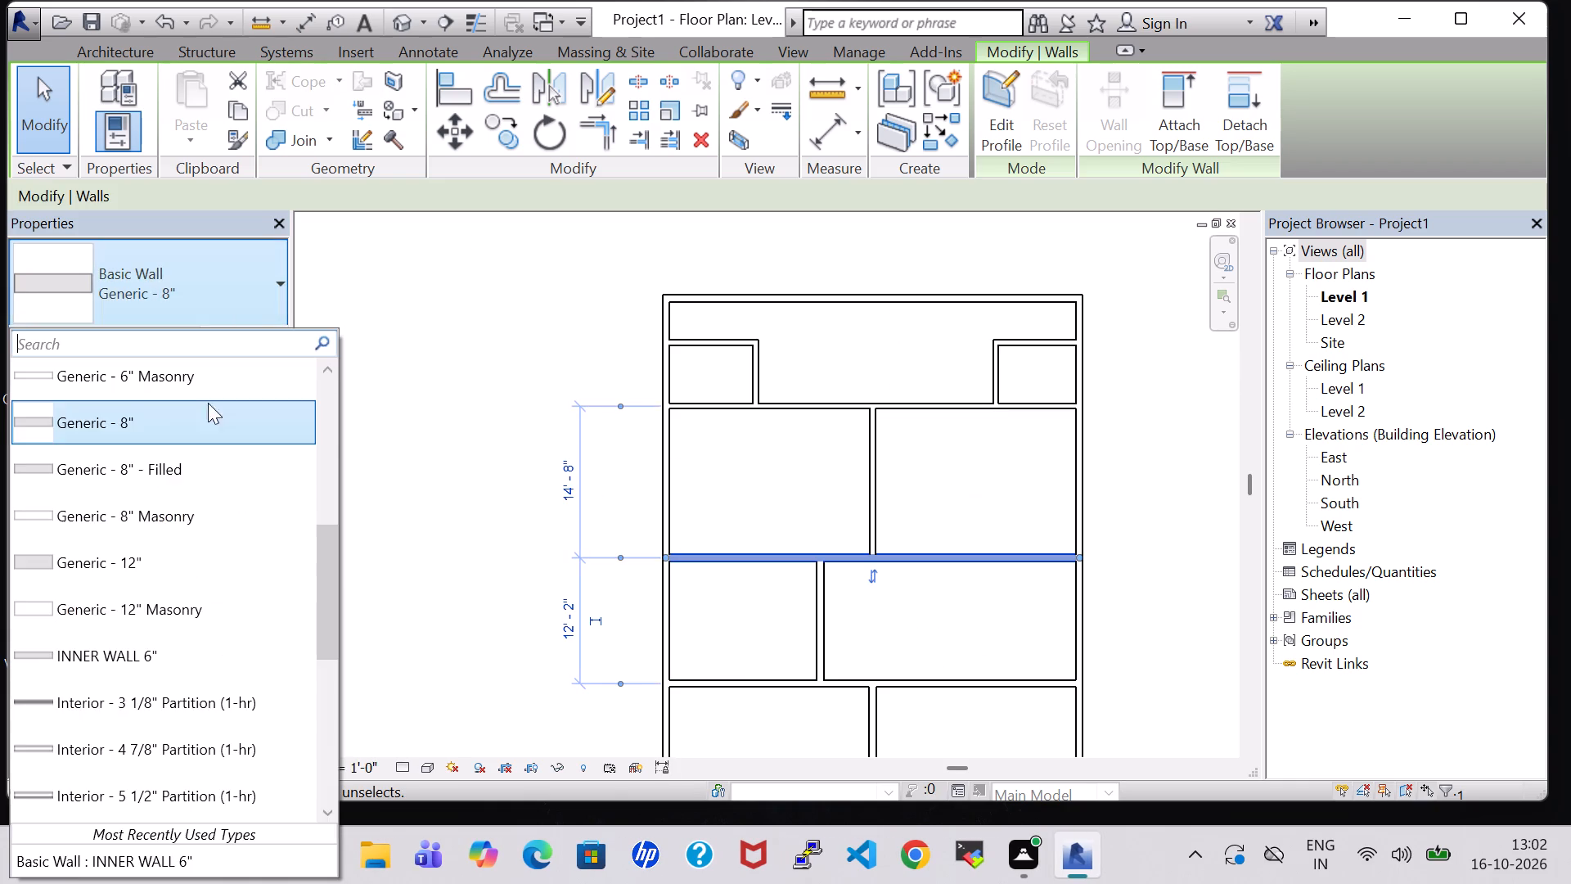
pyautogui.click(174, 864)
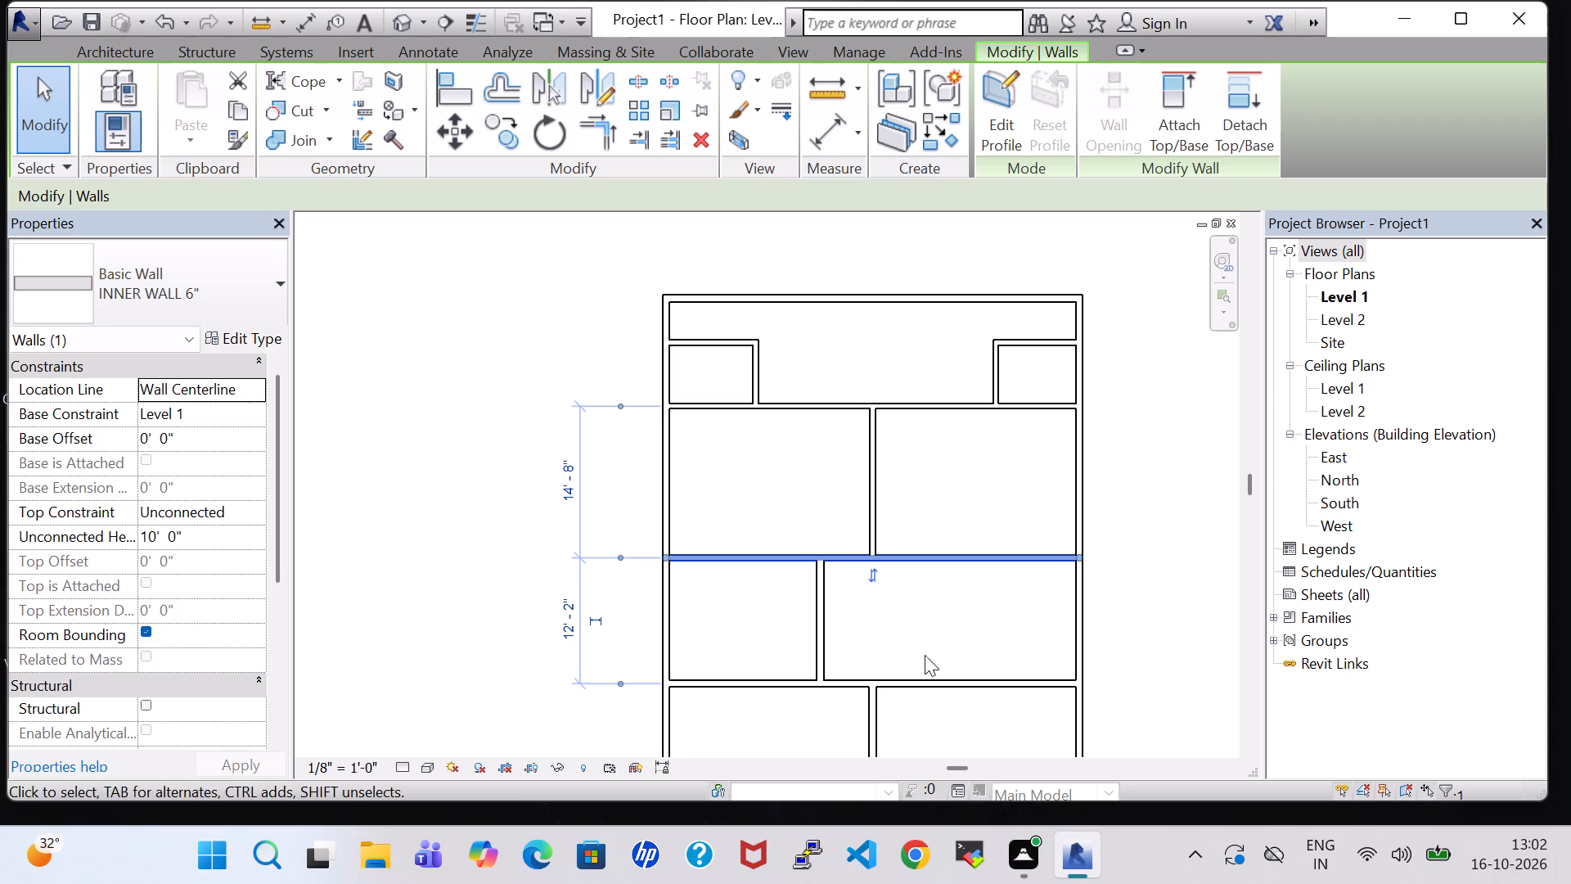
pyautogui.click(820, 633)
pyautogui.click(169, 285)
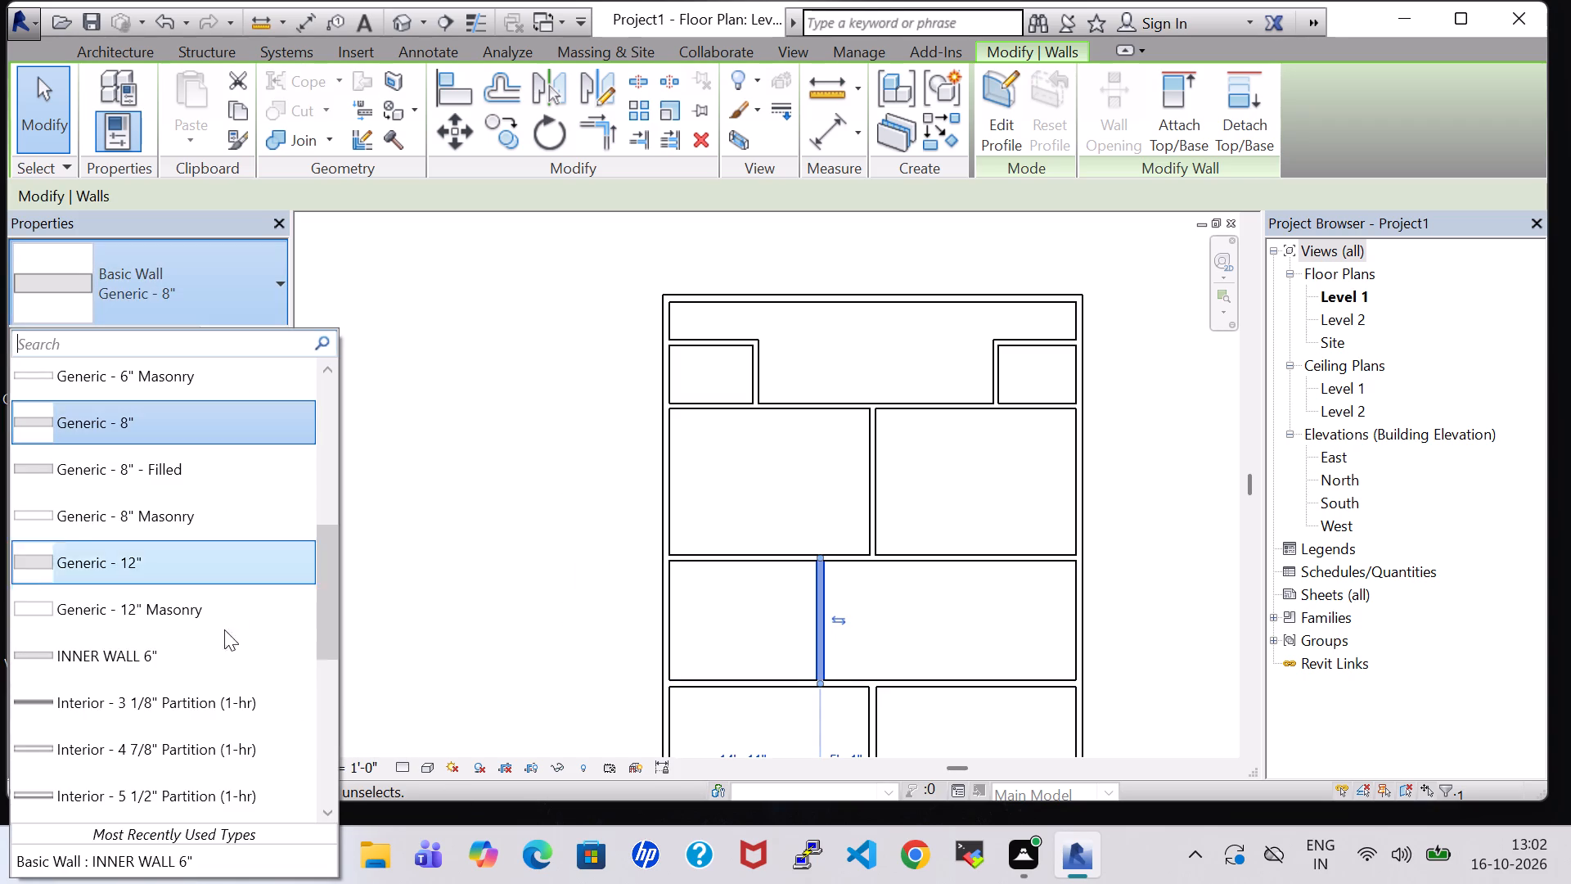
pyautogui.click(192, 861)
# Assign INNER WALL 6" to the southernmost full-width interior wall, the cross wall below it, and the 20' wall across the southeast room.
pyautogui.click(733, 679)
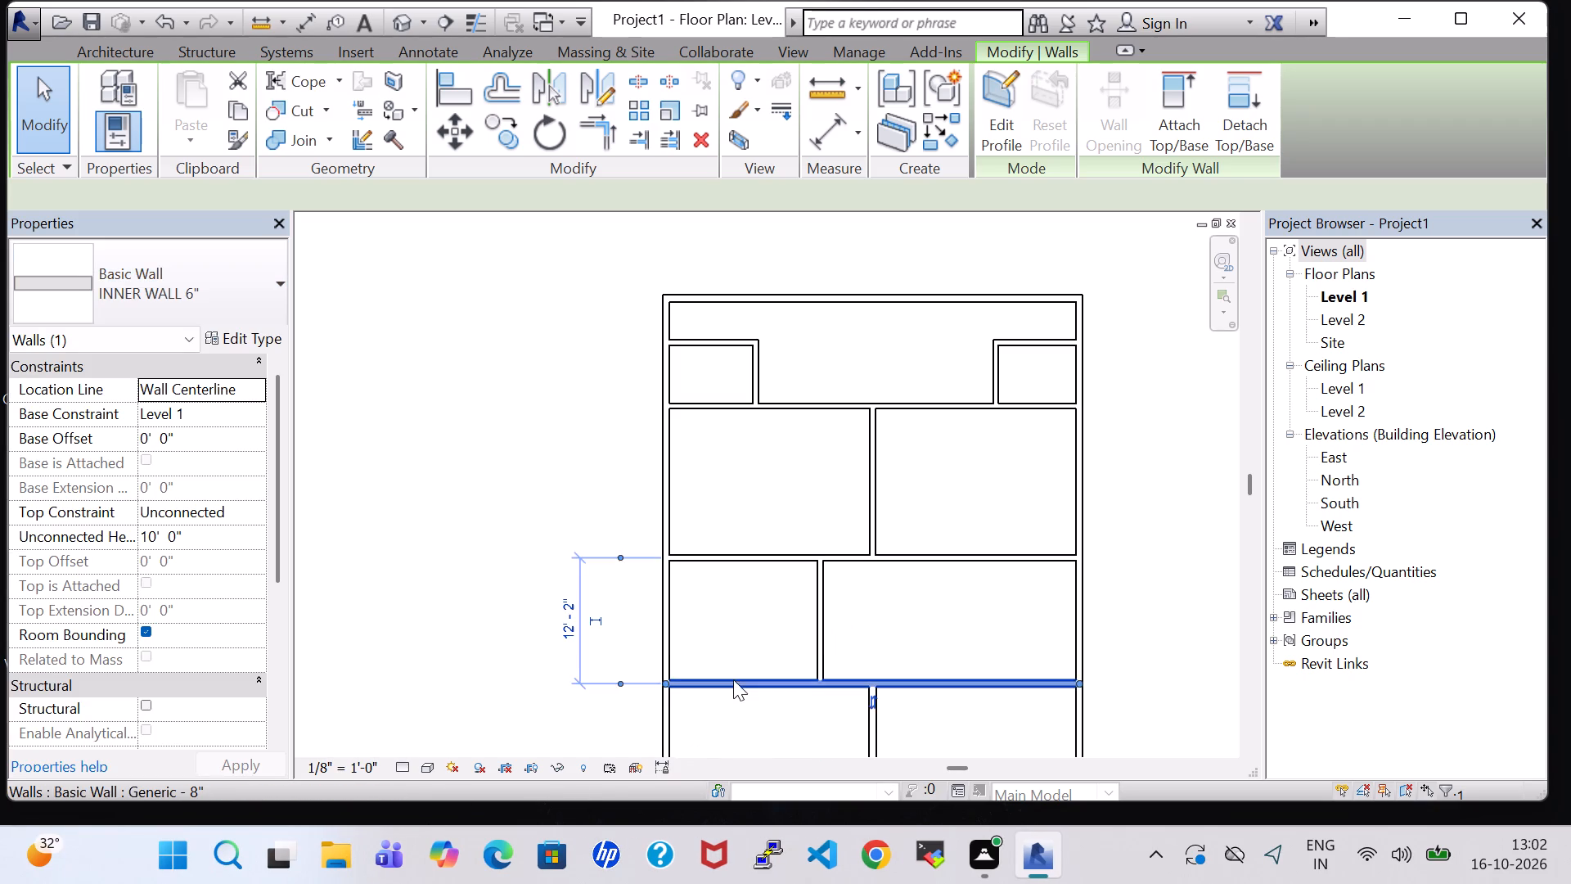
pyautogui.click(173, 297)
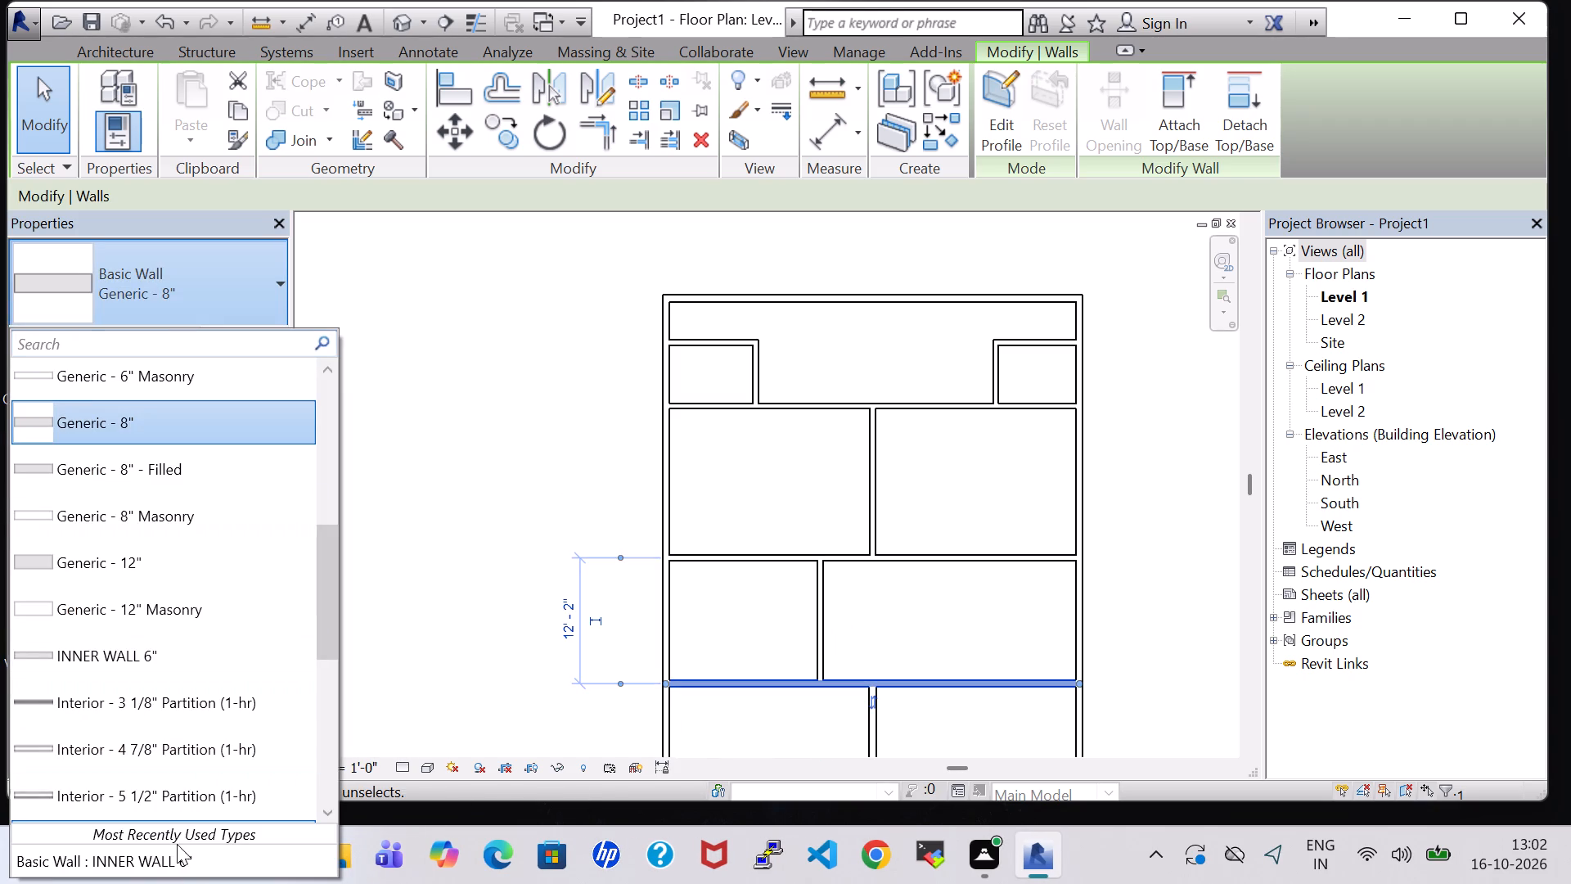
pyautogui.click(175, 865)
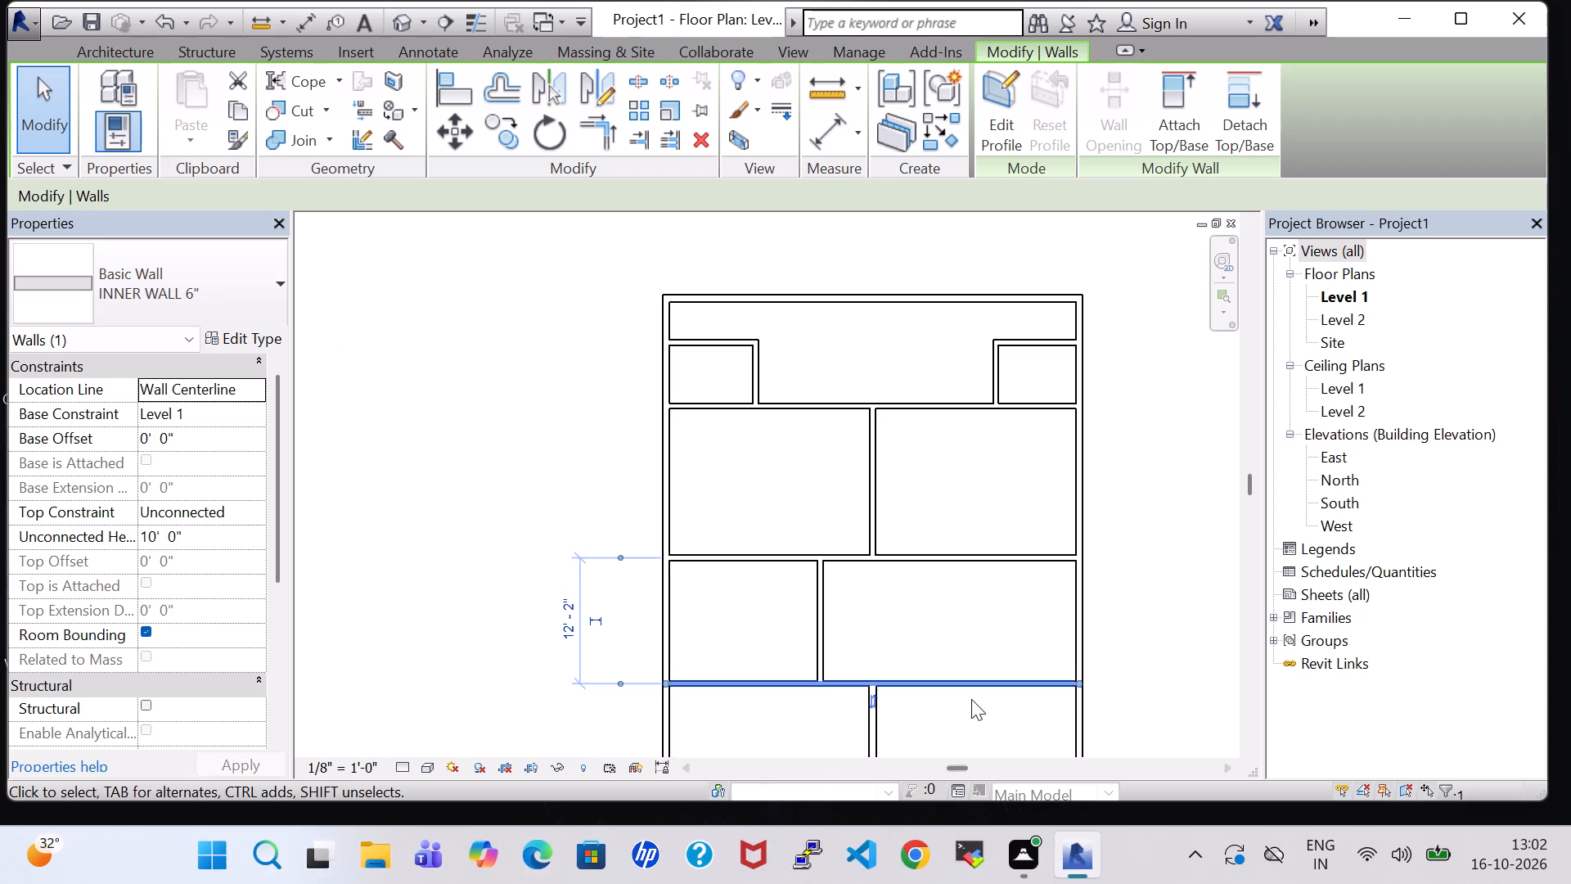
pyautogui.click(883, 719)
pyautogui.click(255, 259)
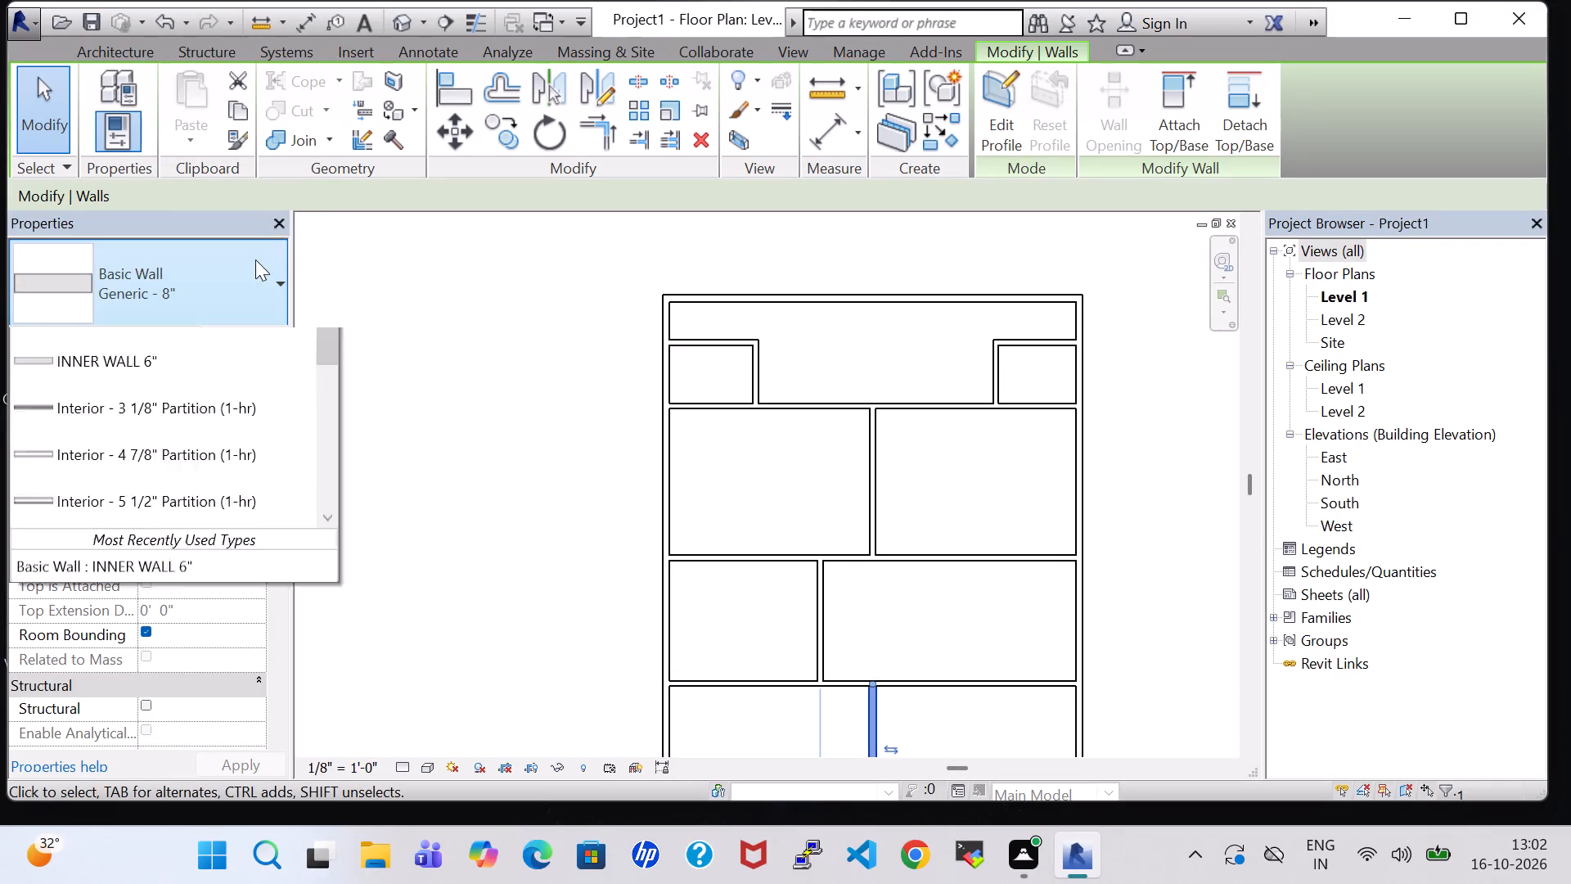
pyautogui.click(205, 871)
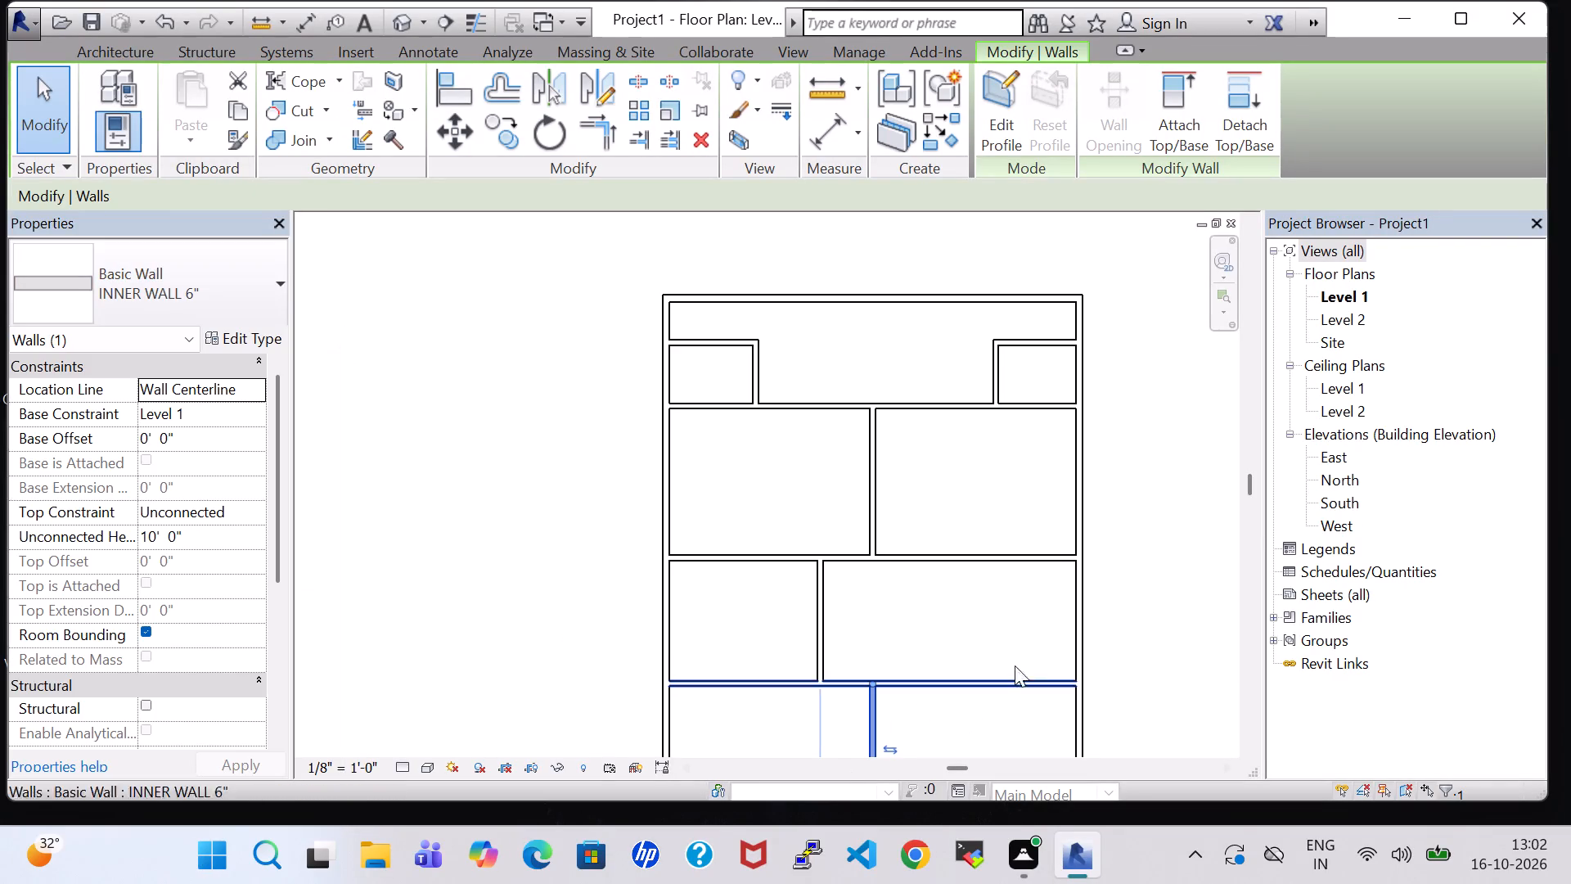
pyautogui.moveTo(1104, 663); pyautogui.dragTo(1147, 440, button='middle')
pyautogui.scroll(1, 1104, 663)
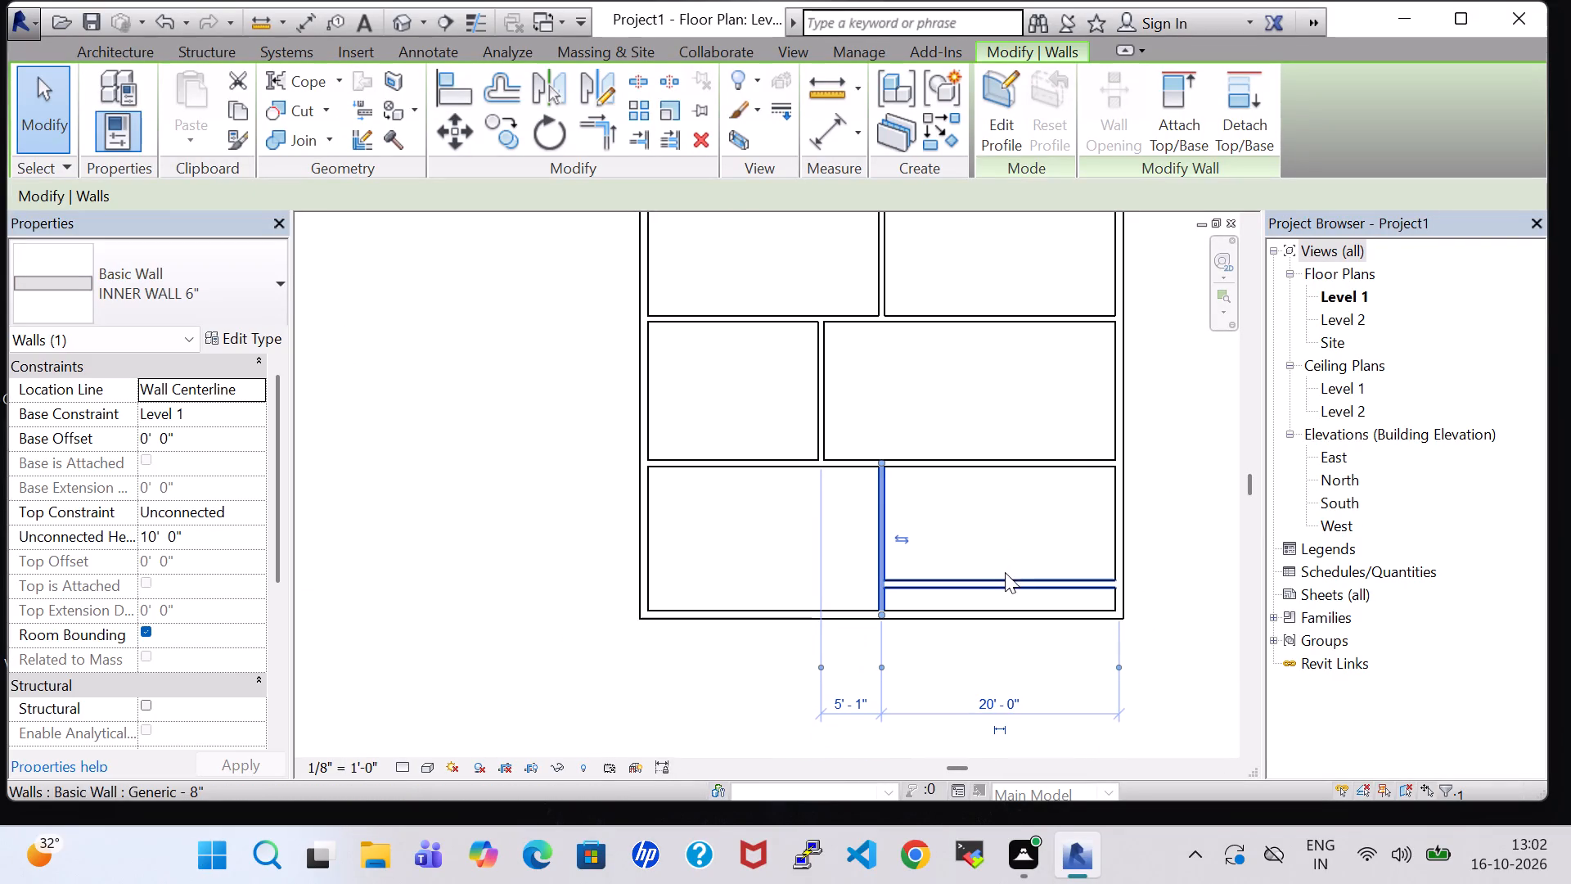
pyautogui.click(1006, 579)
pyautogui.click(236, 280)
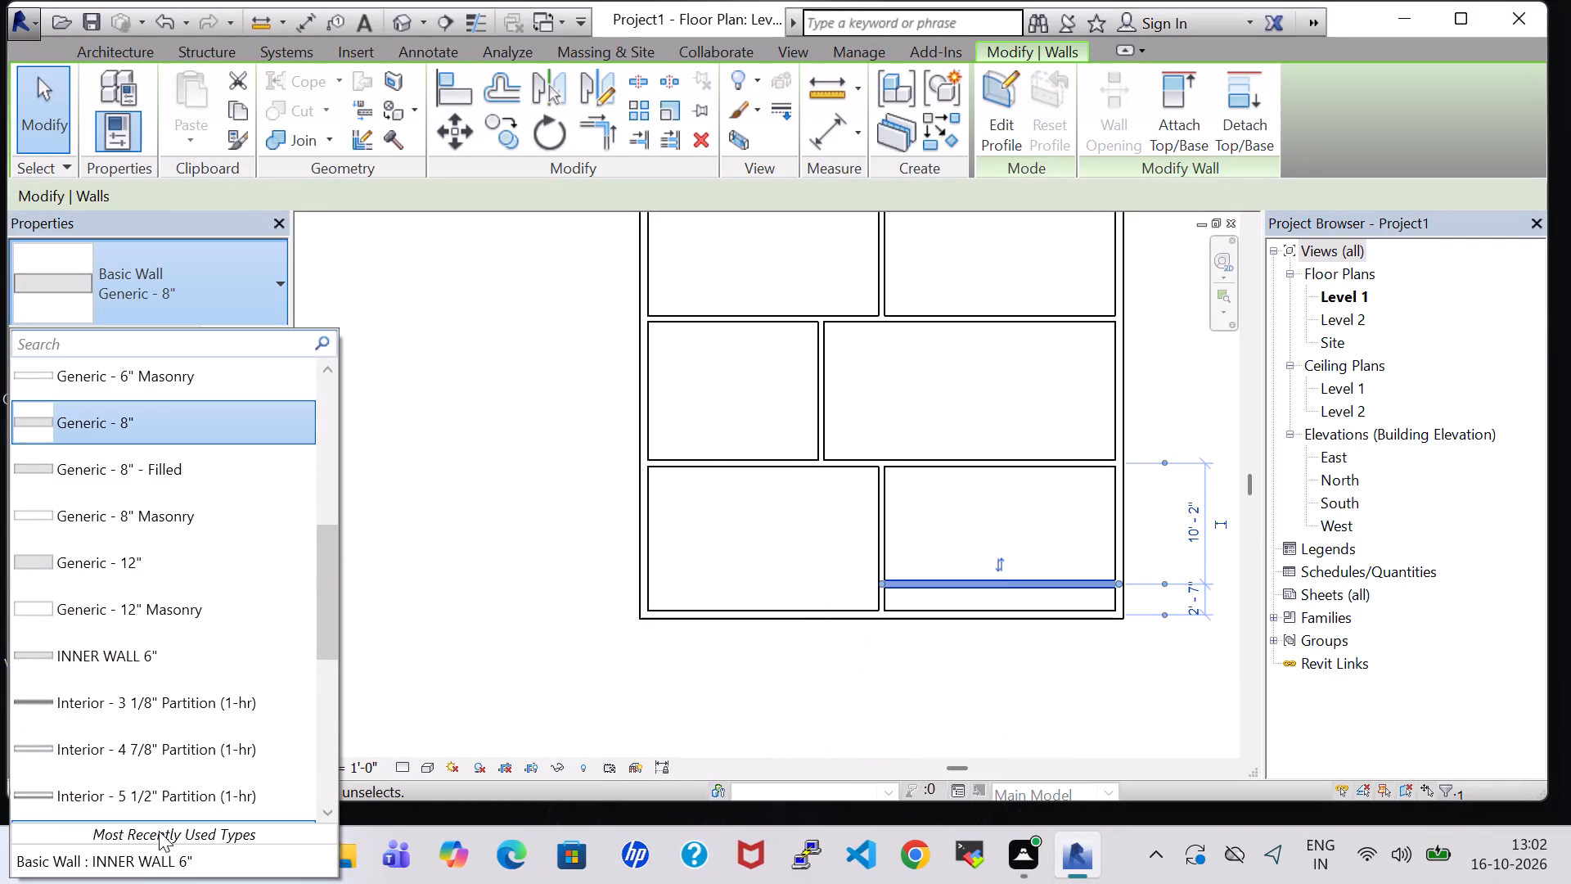
pyautogui.click(162, 855)
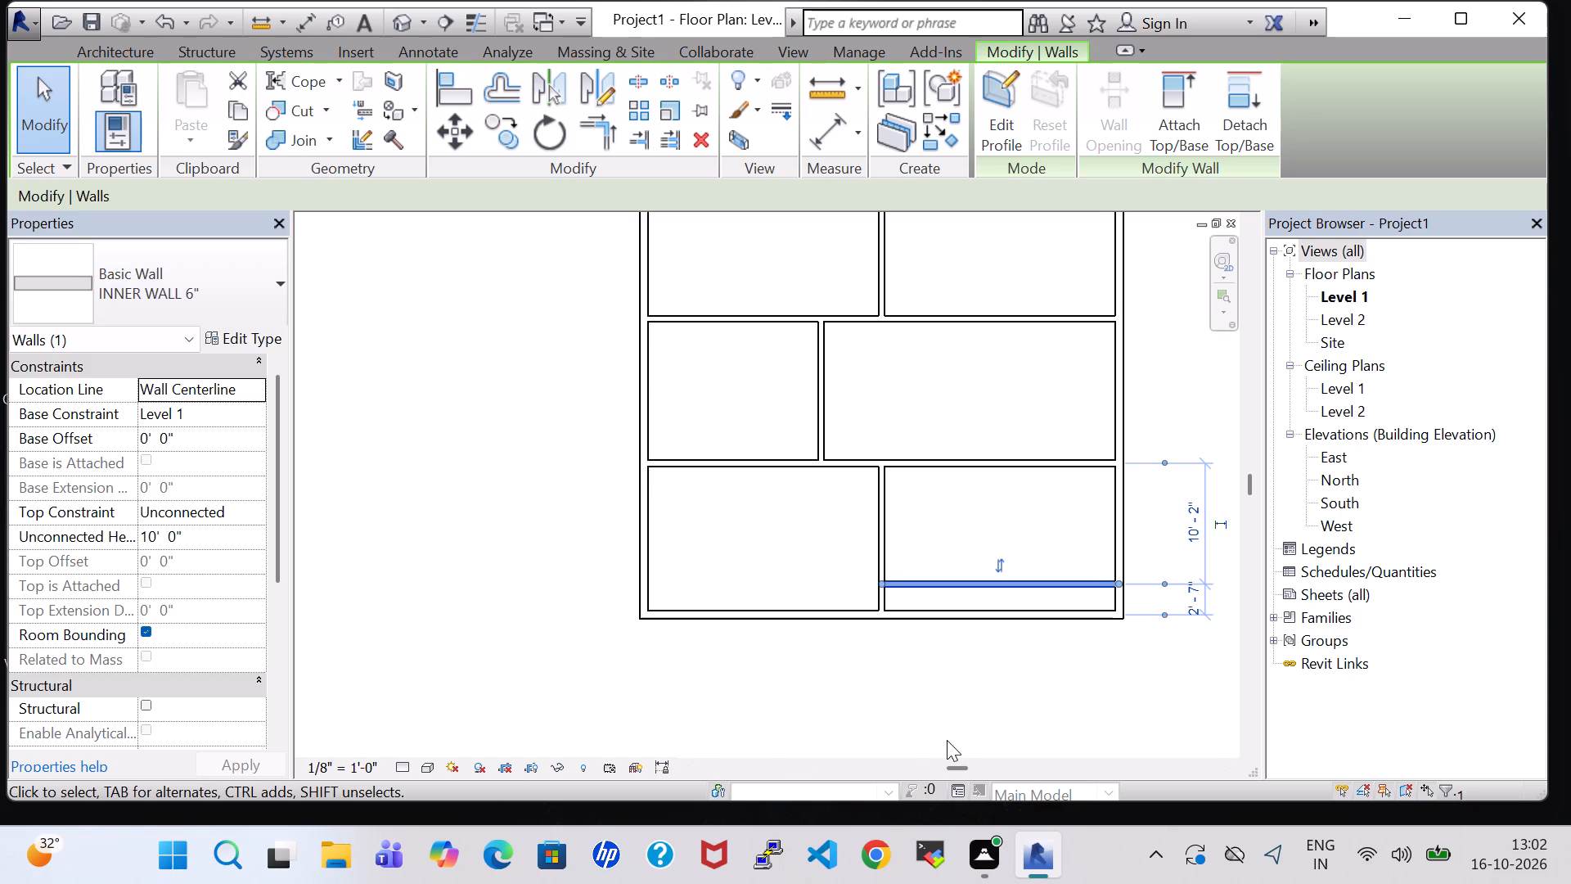
pyautogui.click(901, 711)
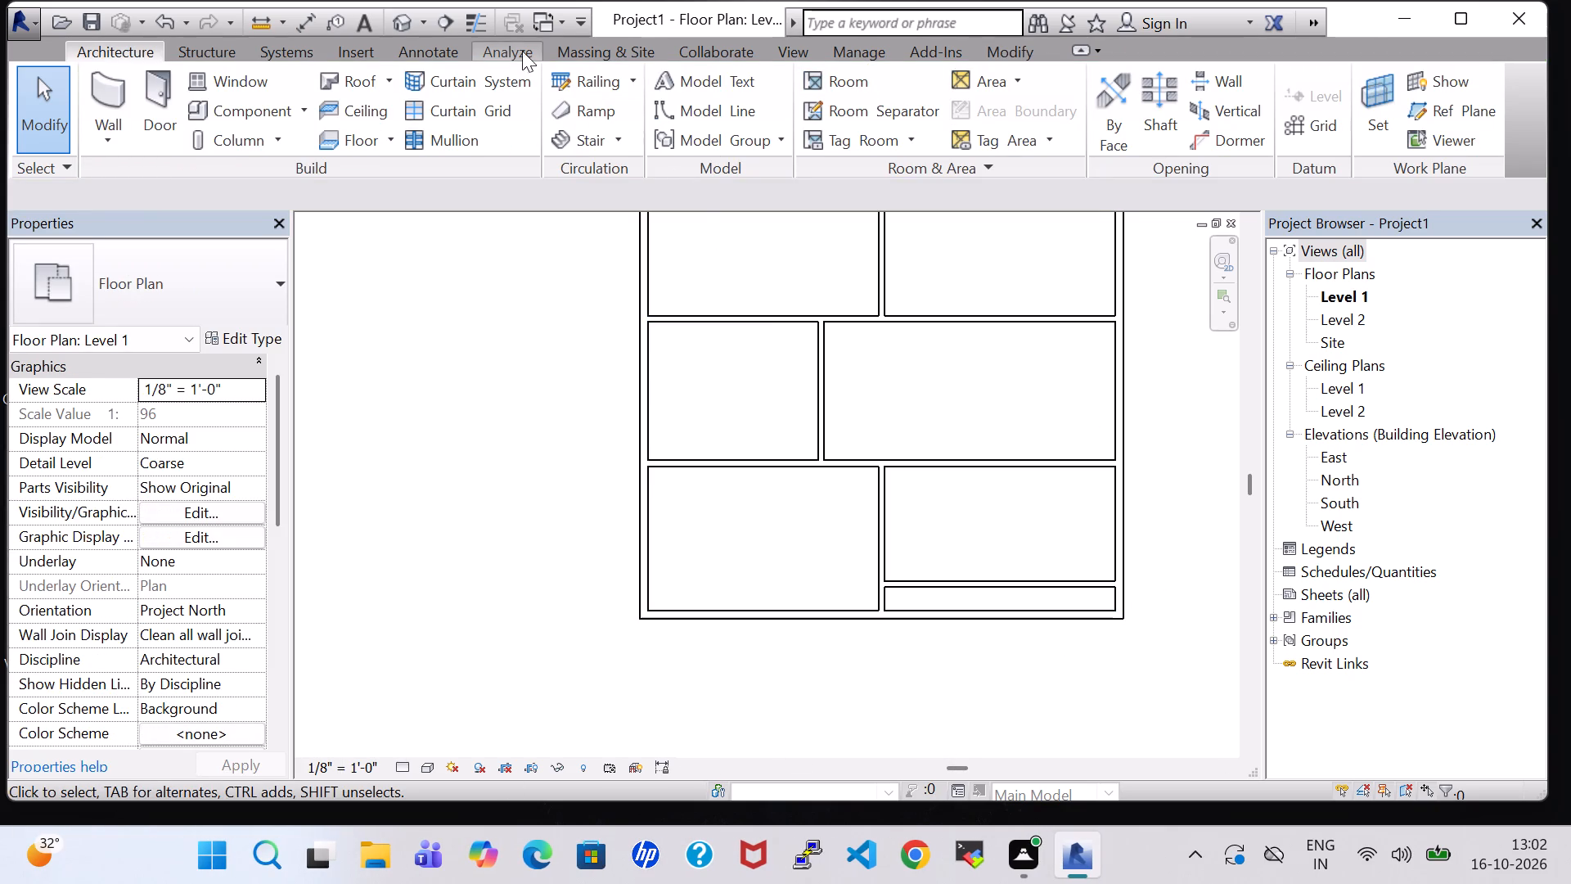
# Split with Gap the east exterior wall at the southeast room's 20' cross wall, and the south exterior wall at the room's west wall.
pyautogui.click(1005, 61)
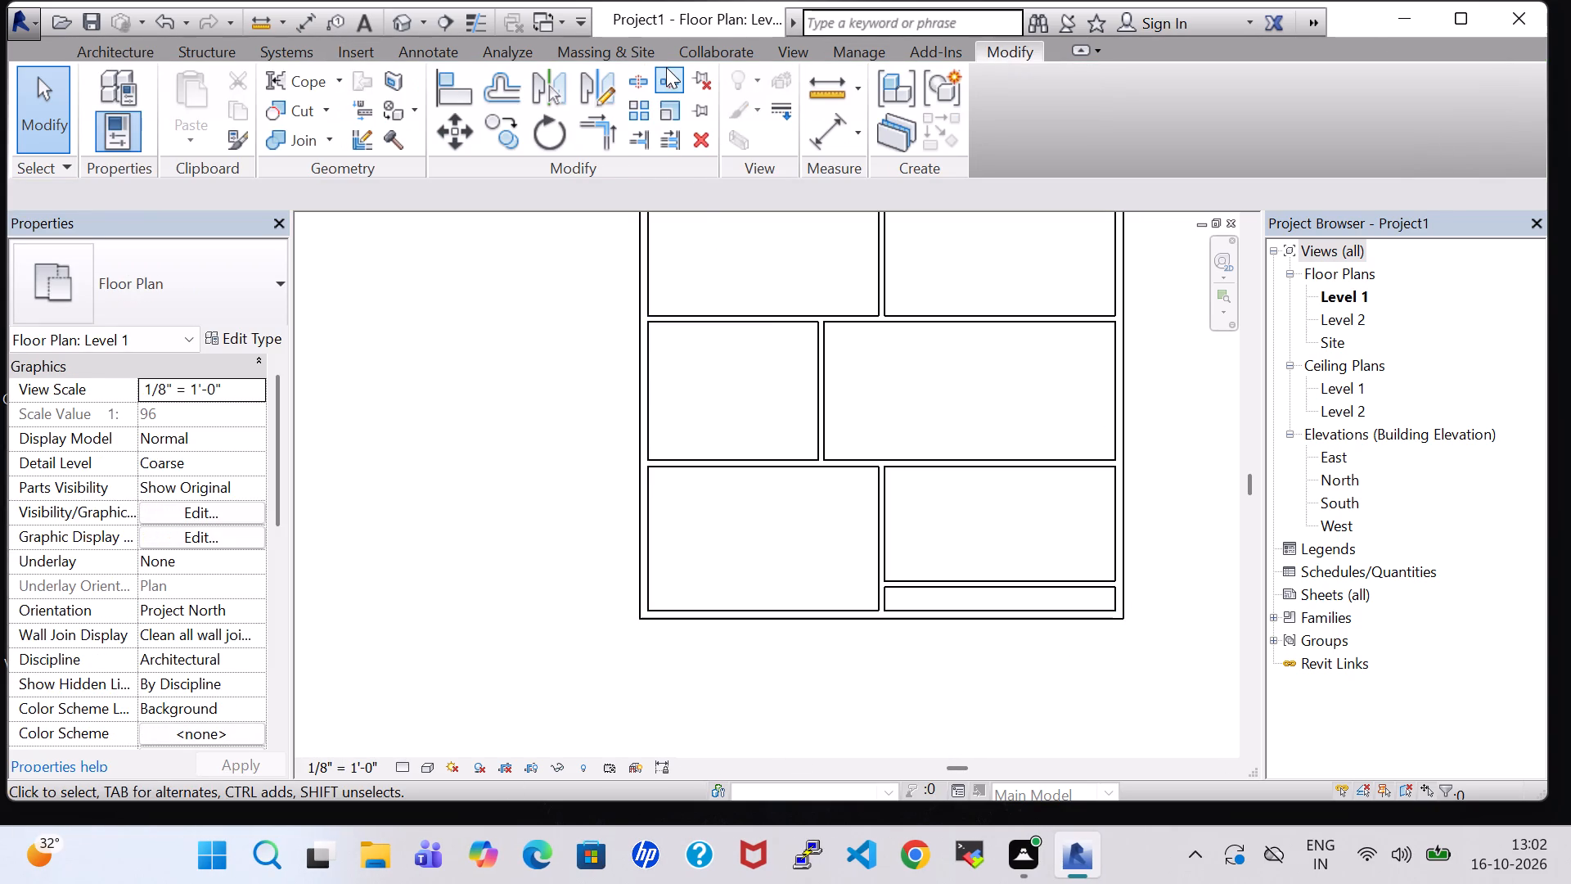
pyautogui.click(666, 70)
pyautogui.scroll(4, 1149, 579)
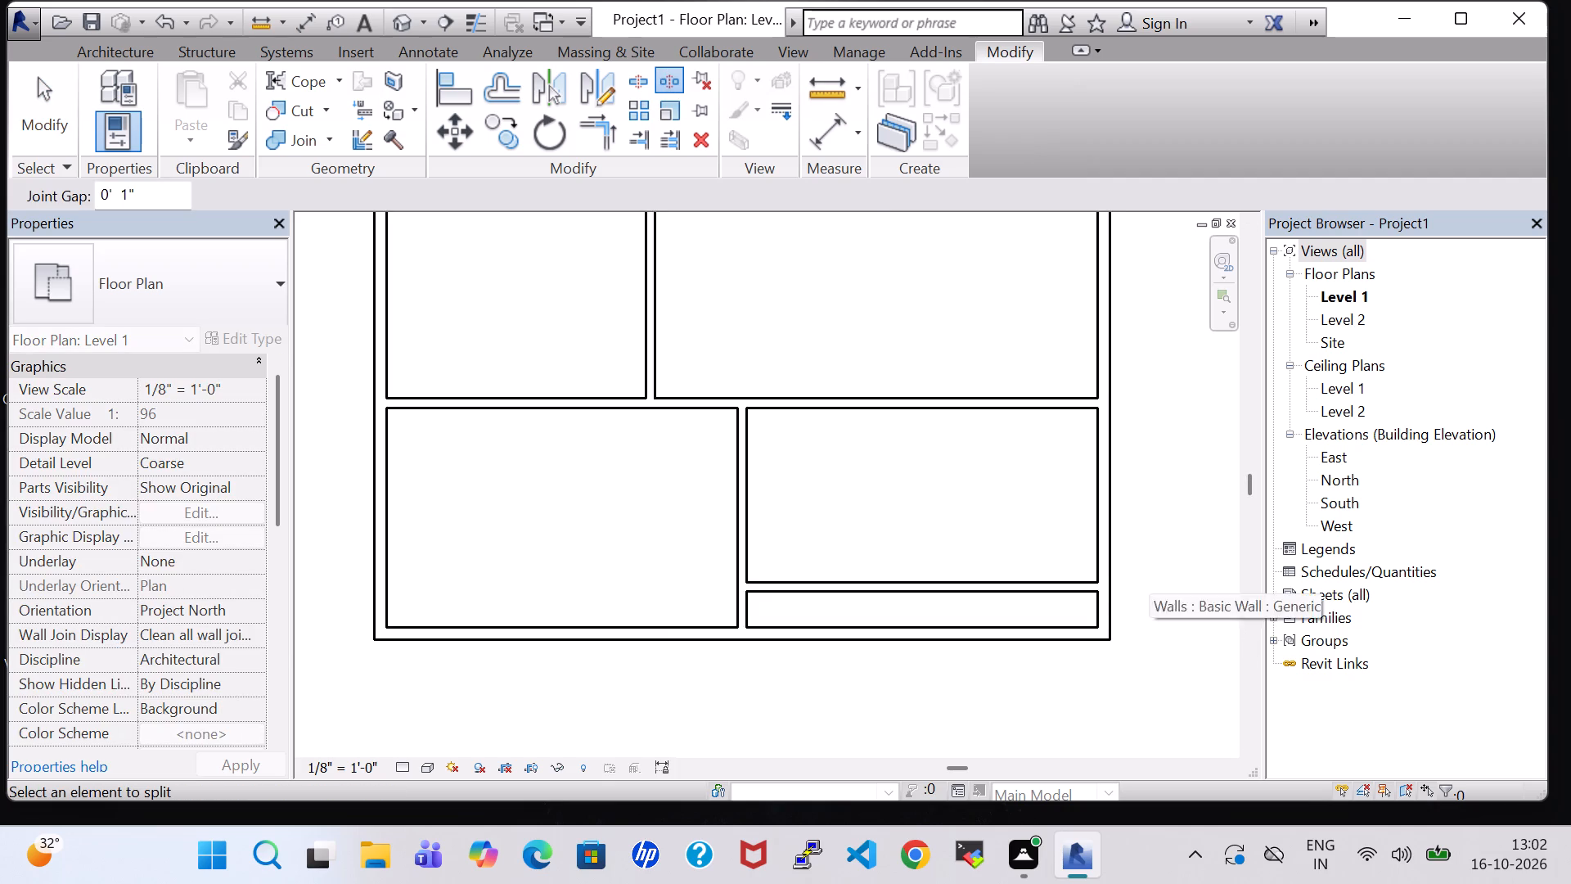
pyautogui.scroll(2, 1149, 579)
pyautogui.click(1076, 601)
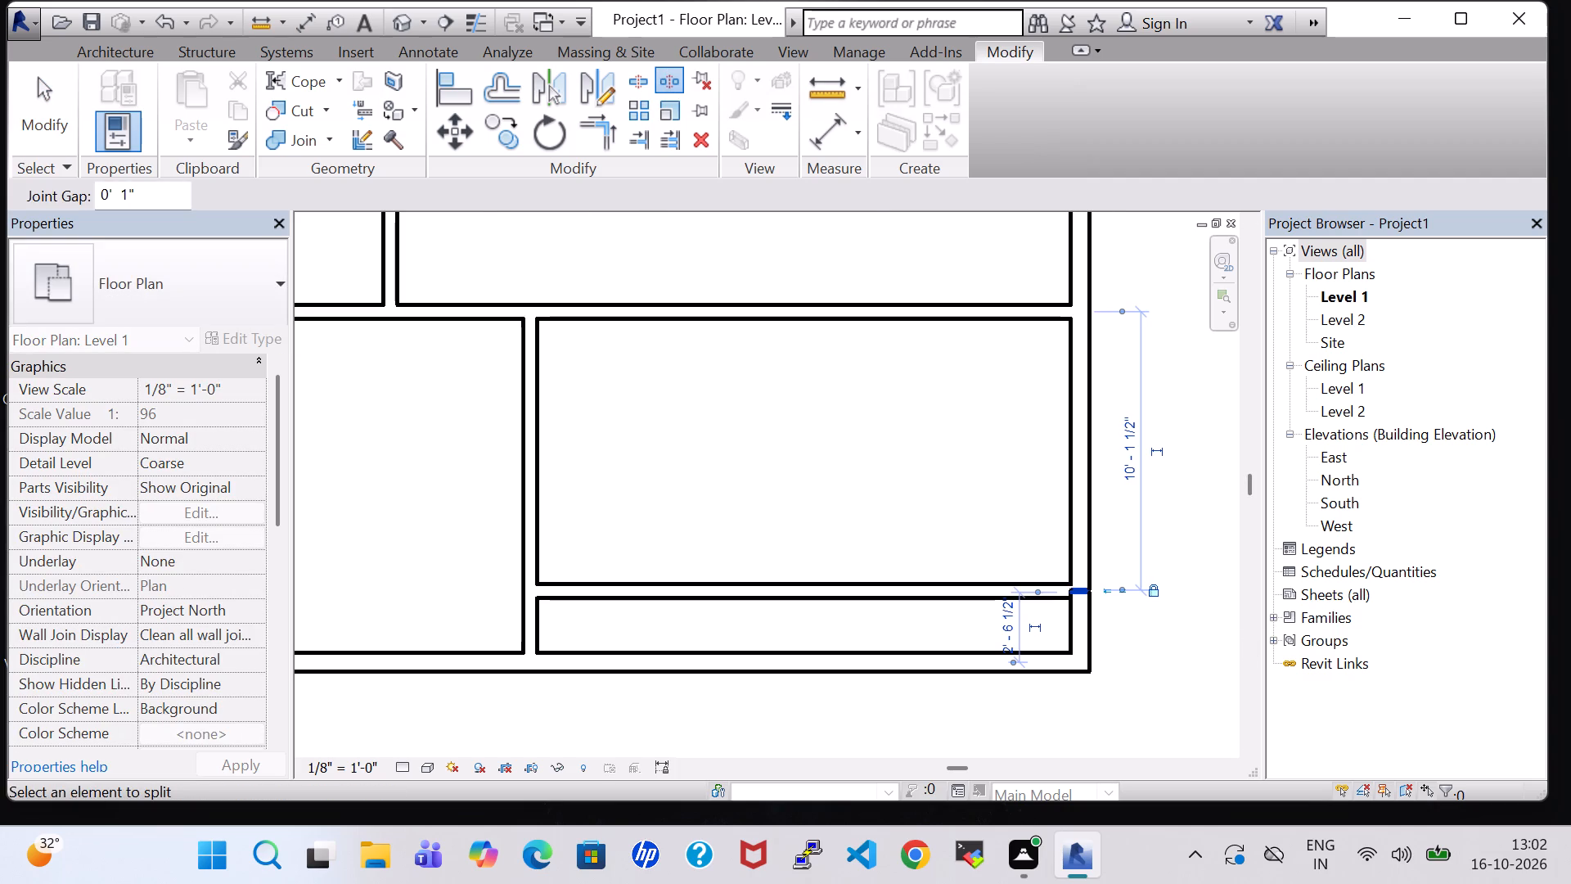
pyautogui.click(531, 656)
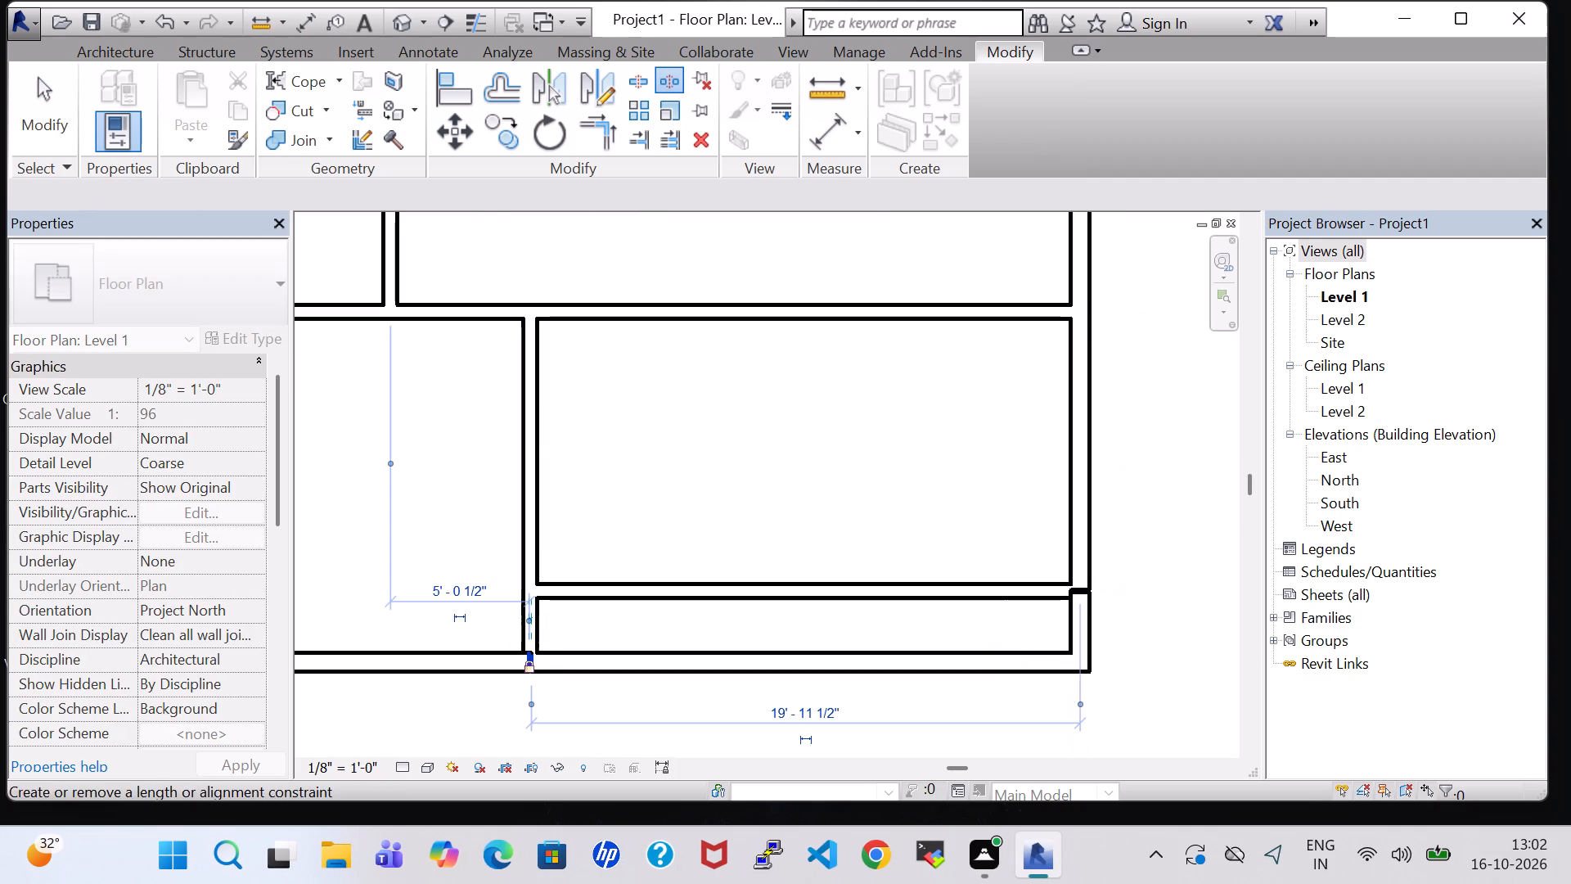
pyautogui.press('Escape')
pyautogui.press('Escape')
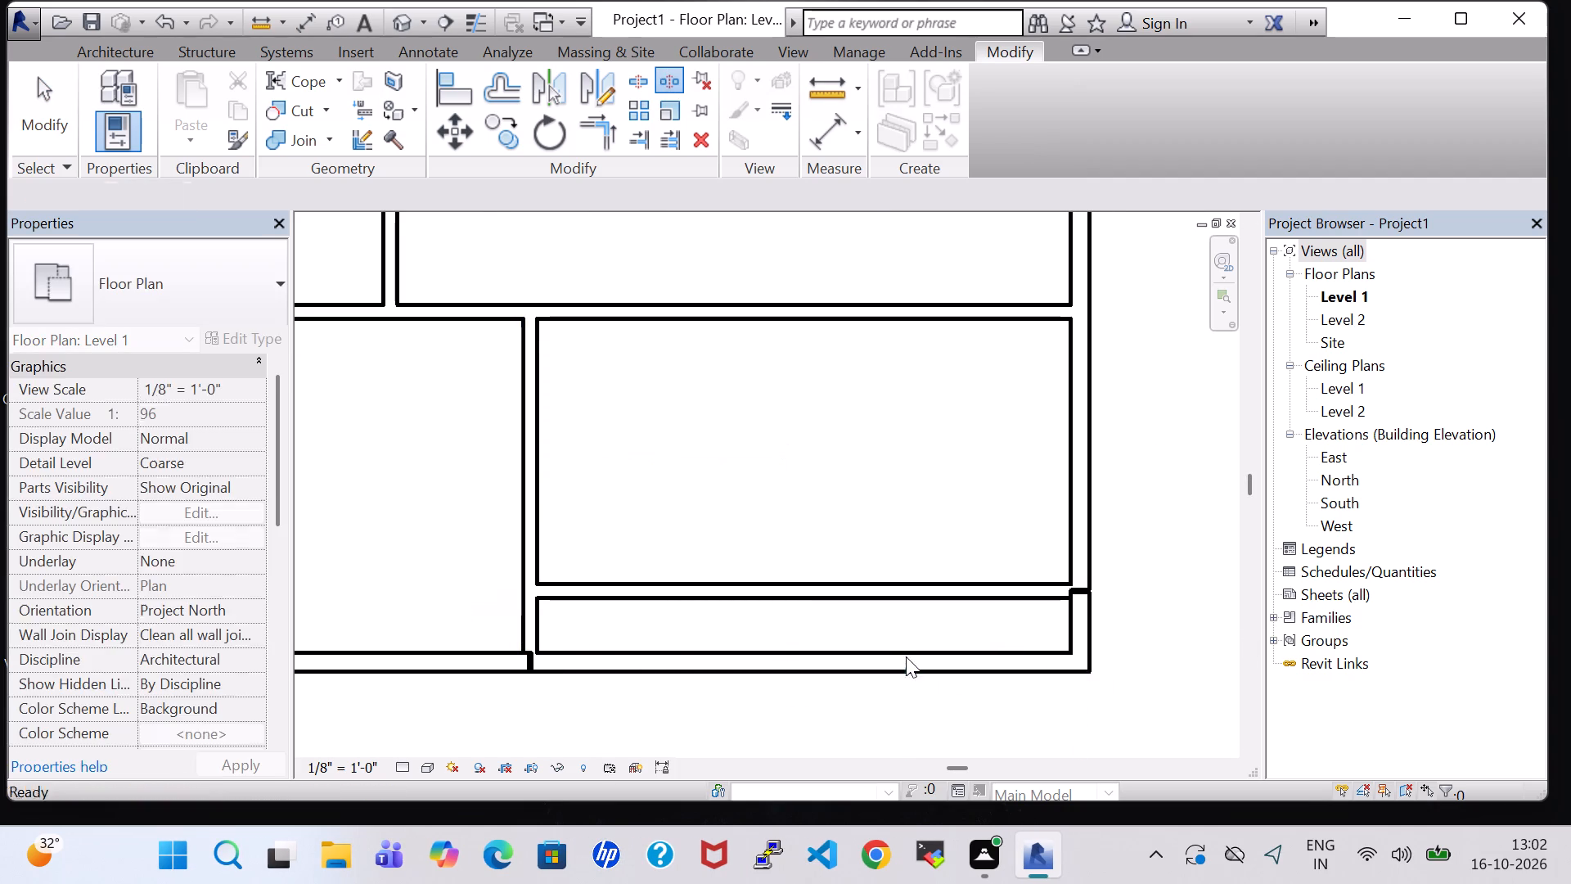
# Set the unconnected height of the two exterior wall segments around the narrow southeast strip to 5'.
pyautogui.click(1074, 639)
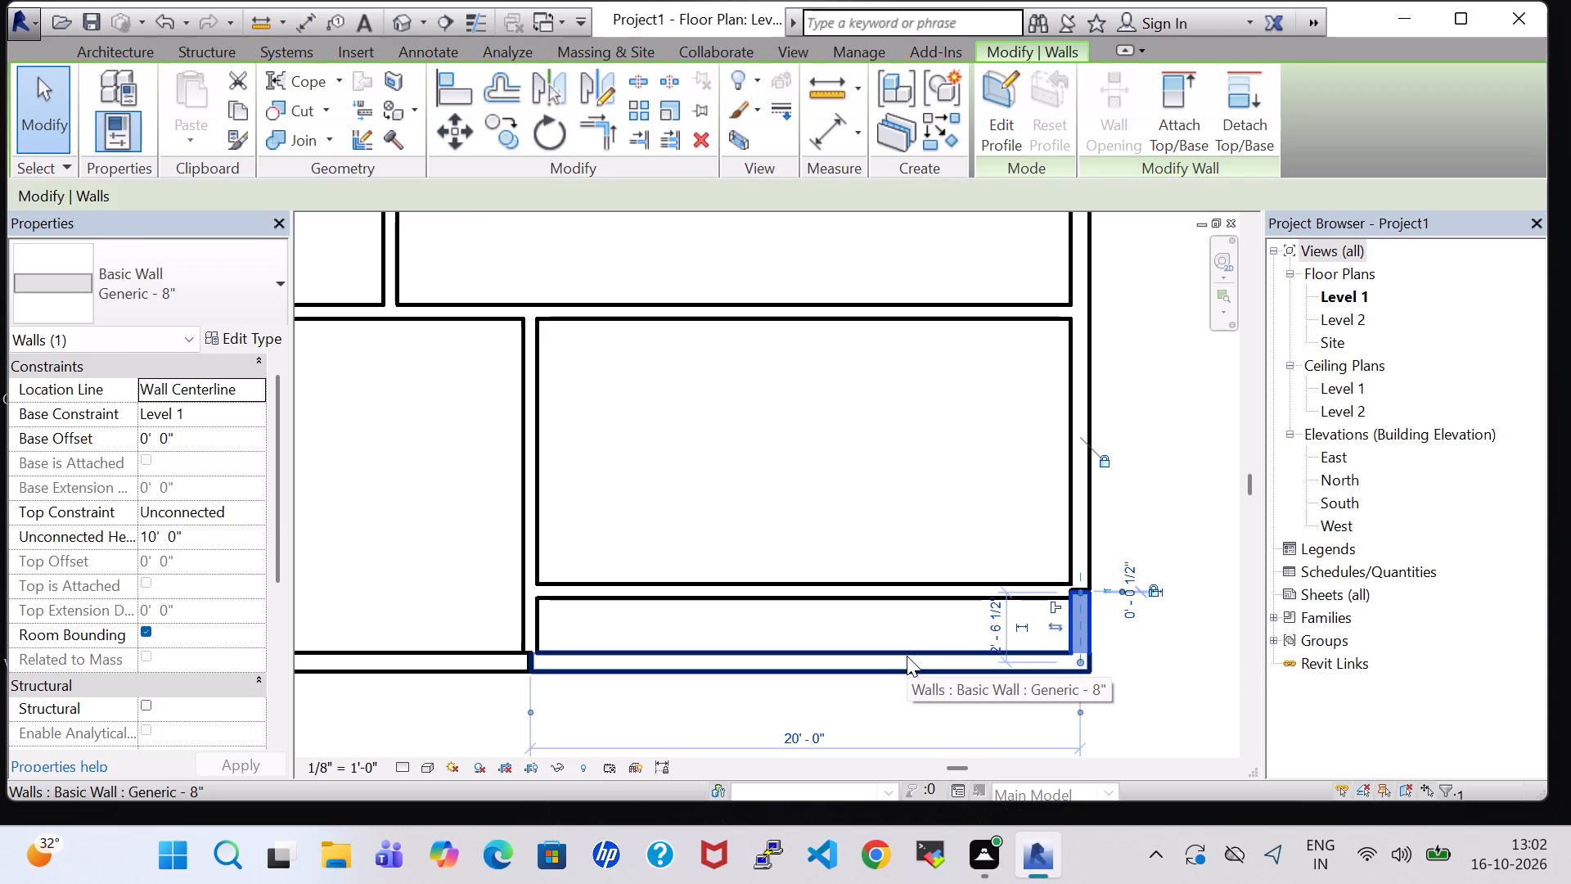
pyautogui.click(907, 656)
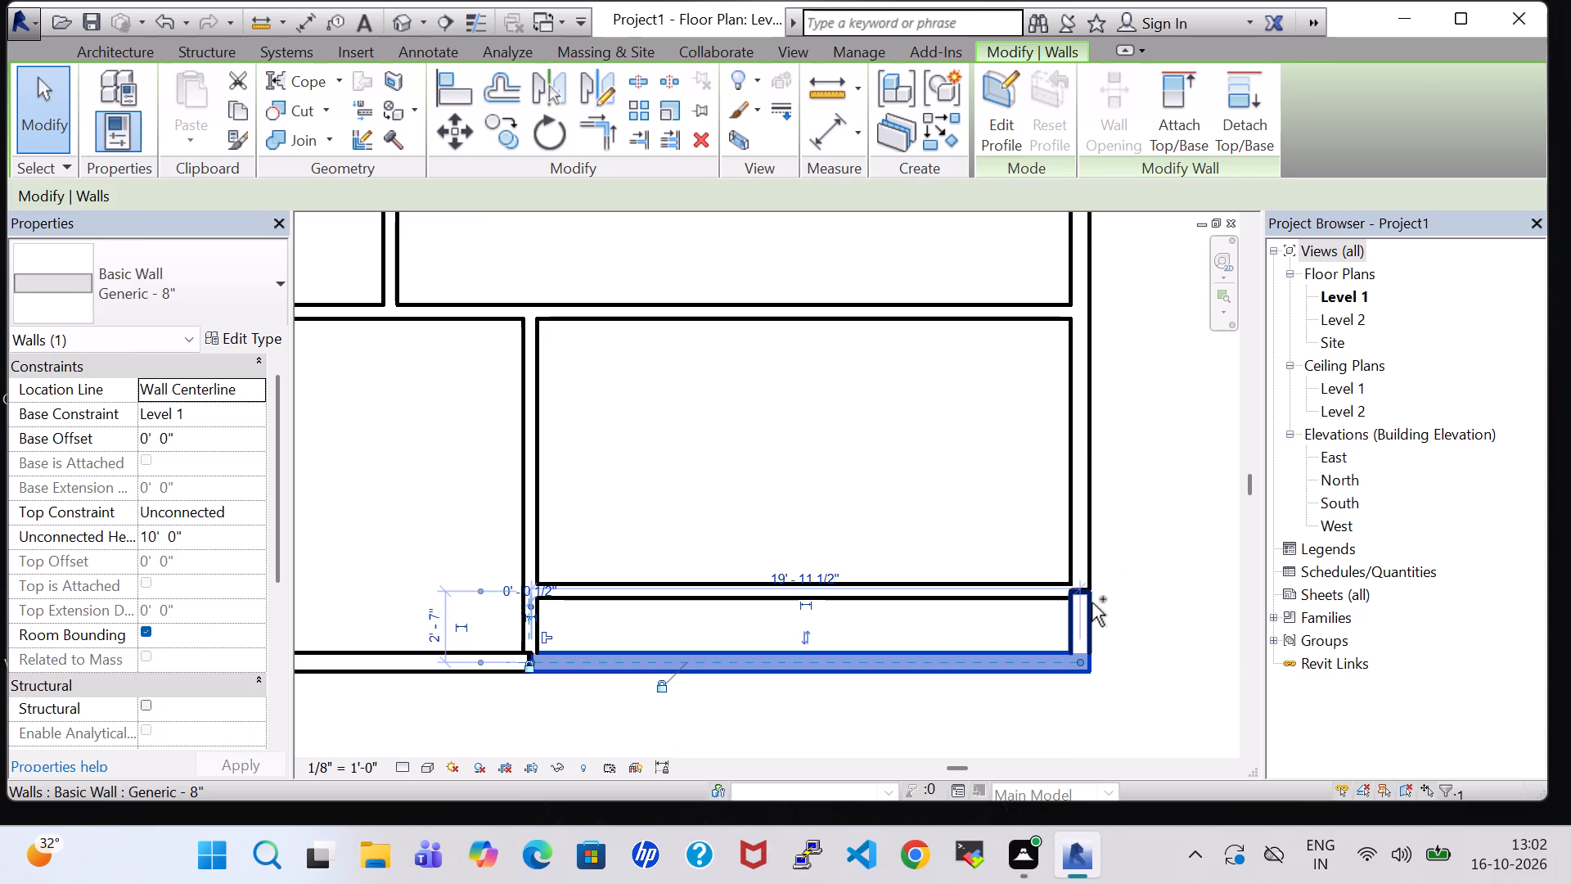
pyautogui.keyDown('ctrl'); pyautogui.click(1092, 602); pyautogui.keyUp('ctrl')
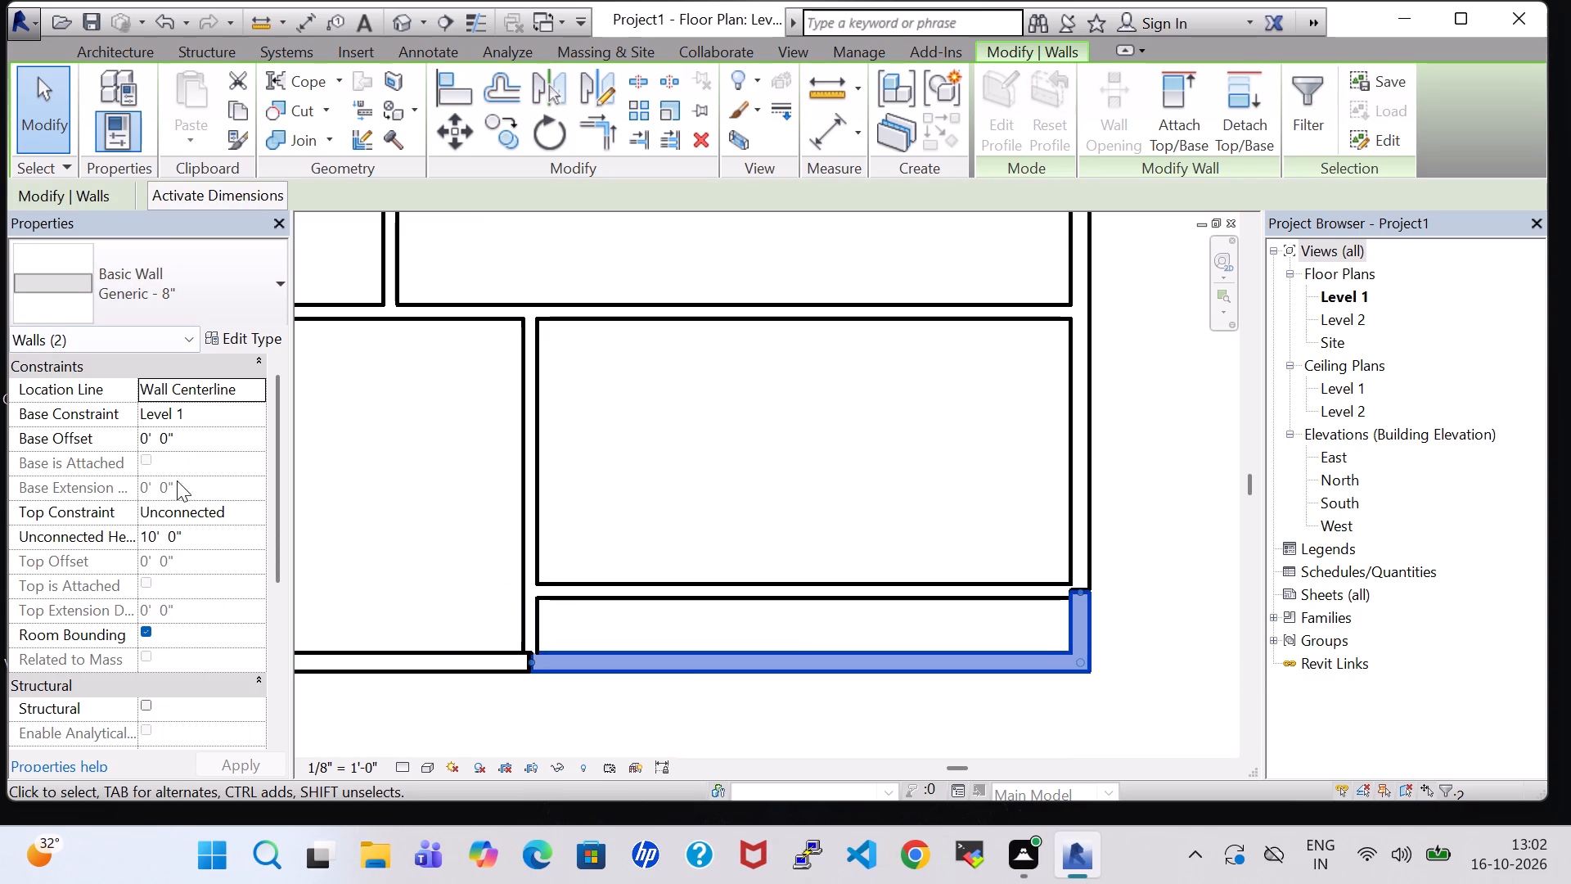
pyautogui.click(159, 532)
pyautogui.press('BackSpace')
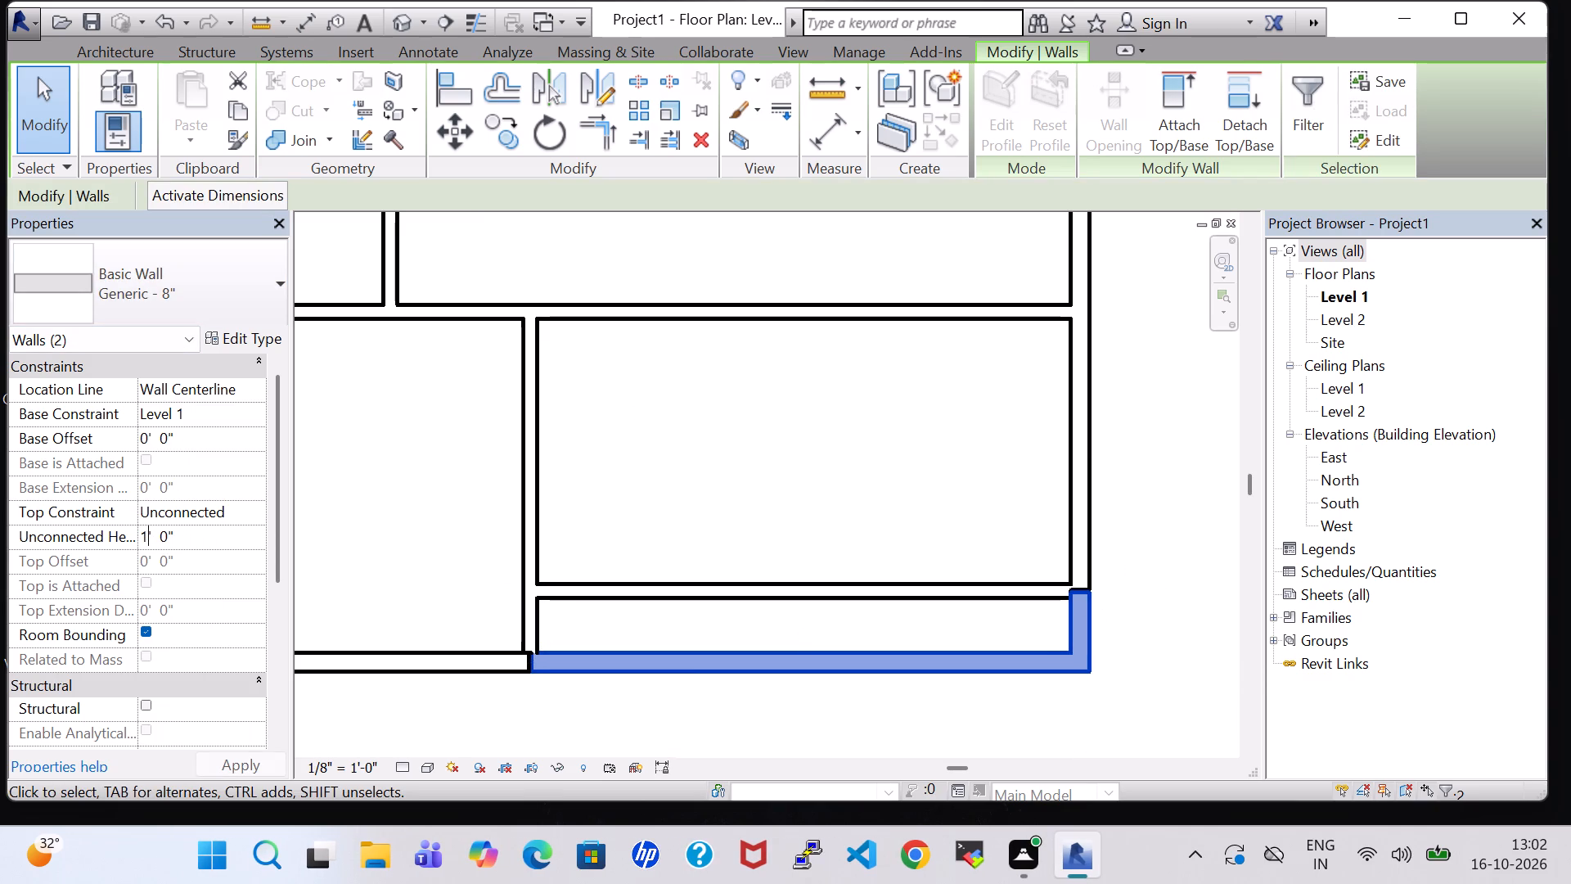
pyautogui.press('BackSpace')
pyautogui.press('5')
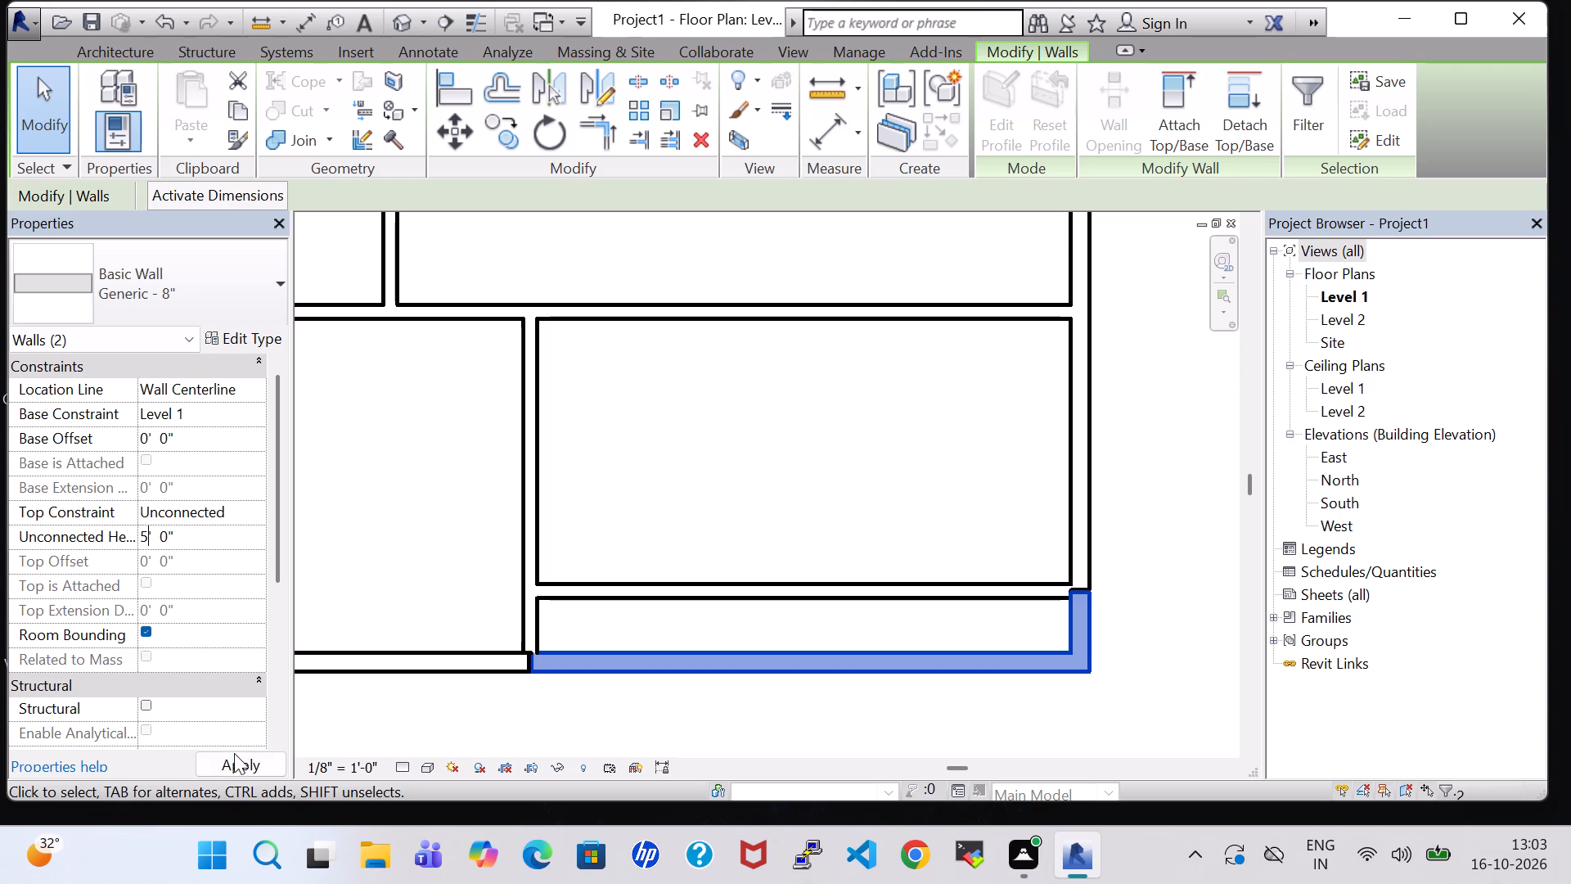
pyautogui.click(234, 756)
pyautogui.click(1183, 610)
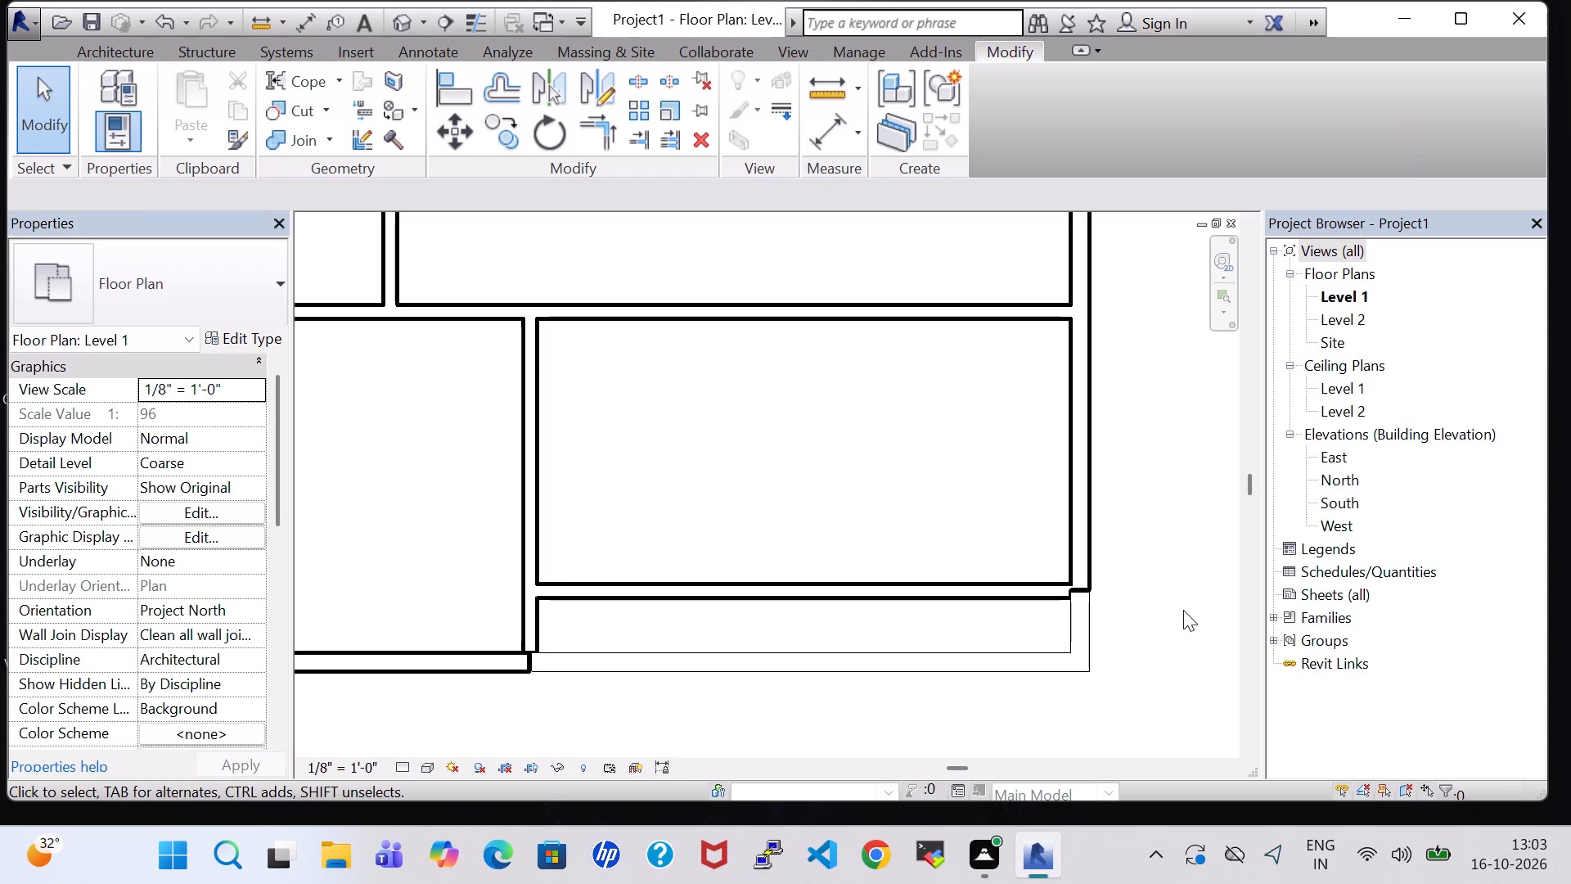
# Delete the south exterior wall segment that closes the southwest room.
pyautogui.scroll(-3, 1183, 610)
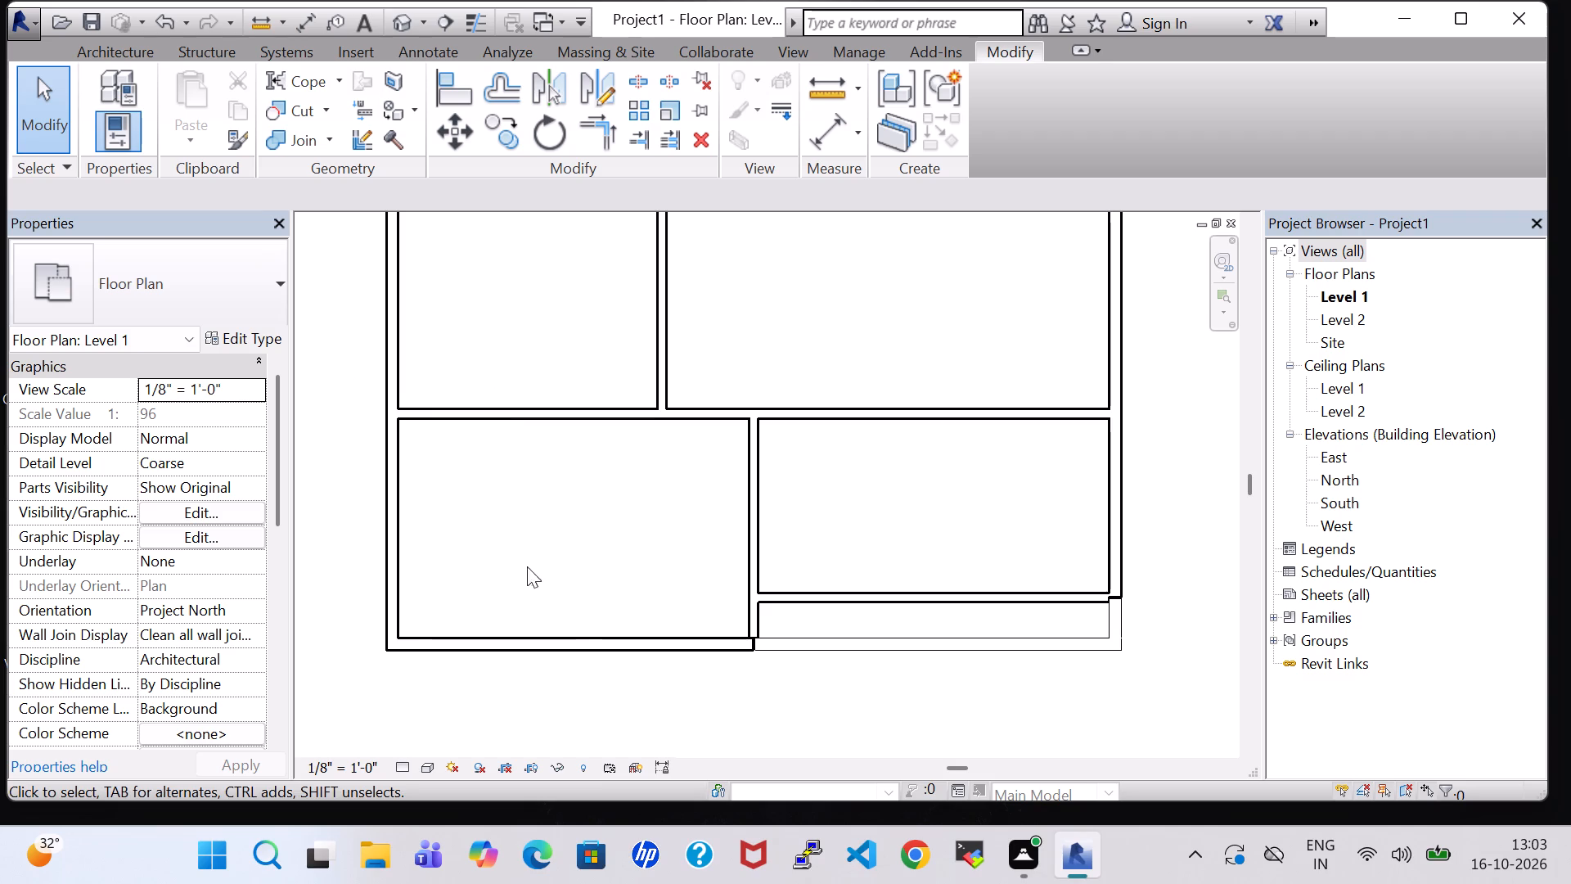
pyautogui.click(578, 634)
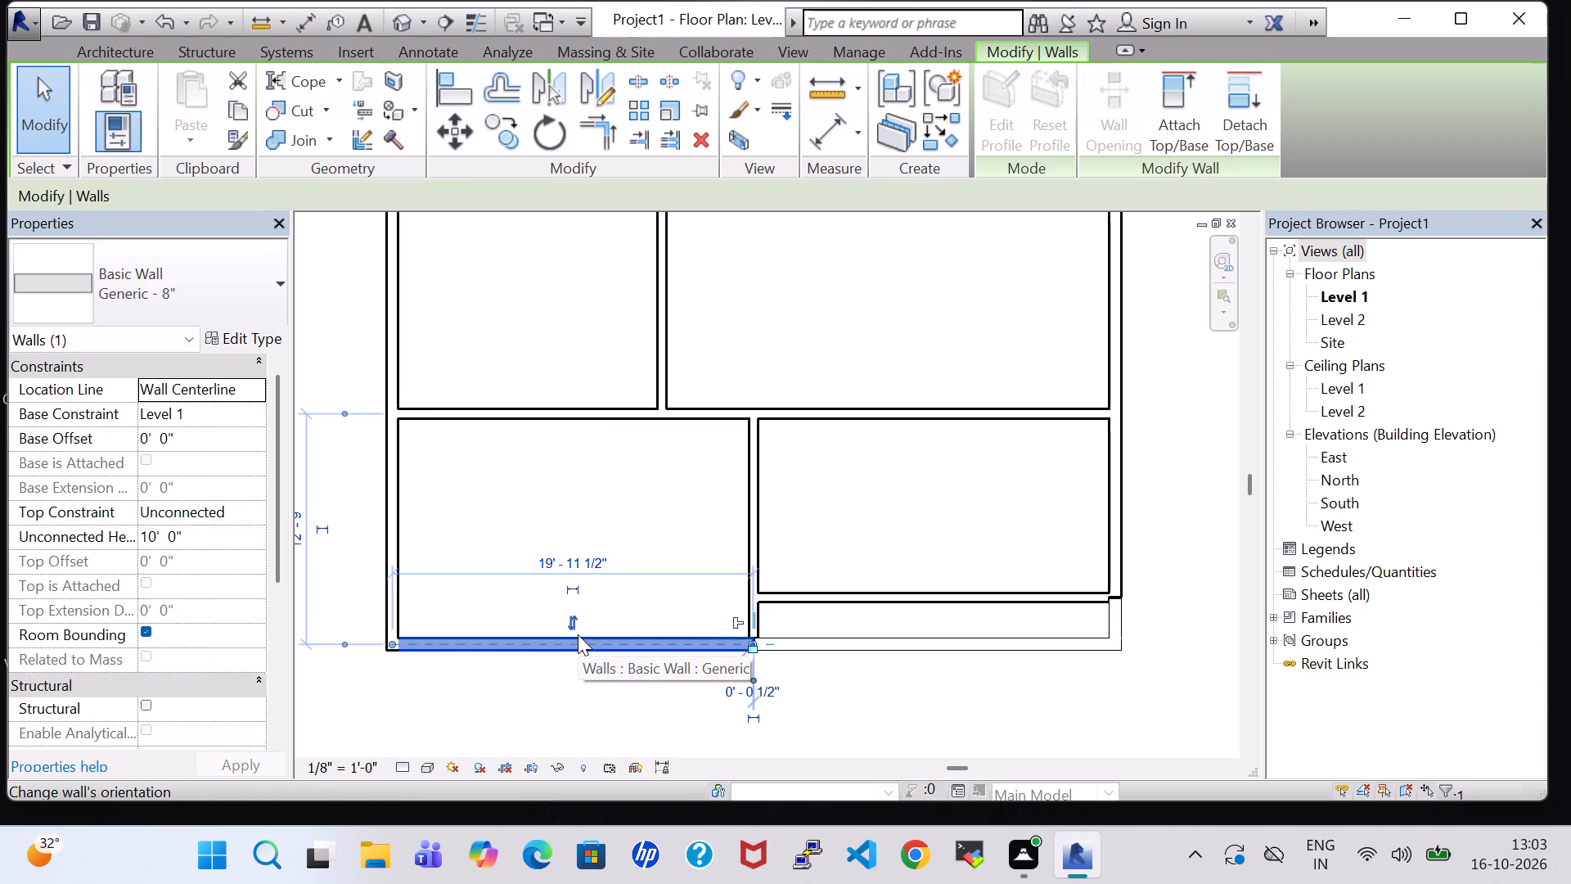
pyautogui.press('Delete')
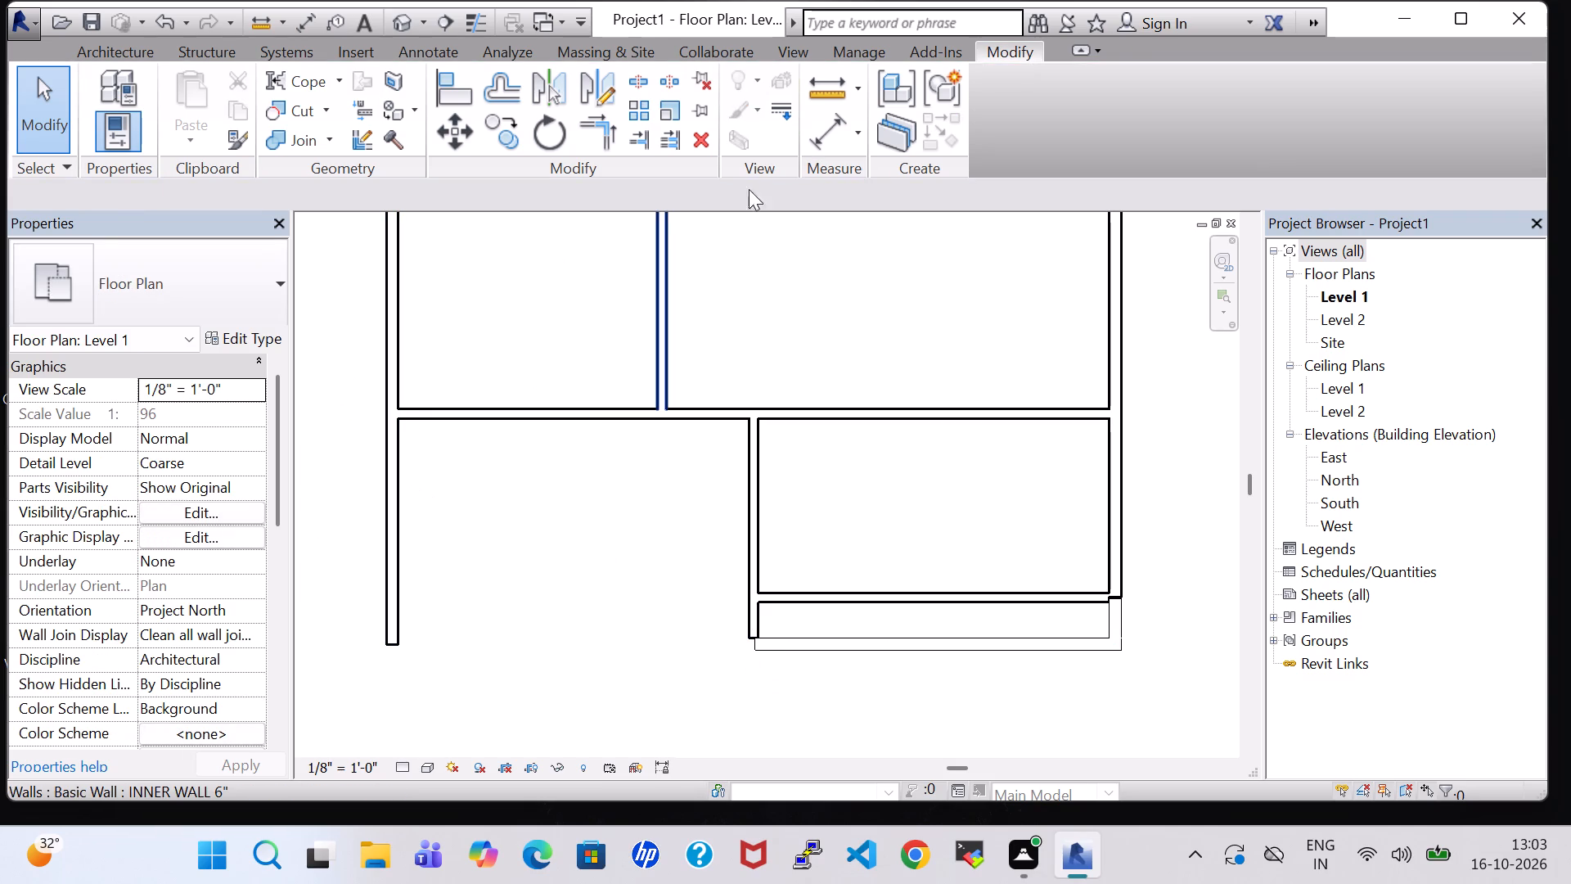
# Split the west exterior wall with a gap at the southernmost full-width interior wall and delete the segment south of it.
pyautogui.click(664, 82)
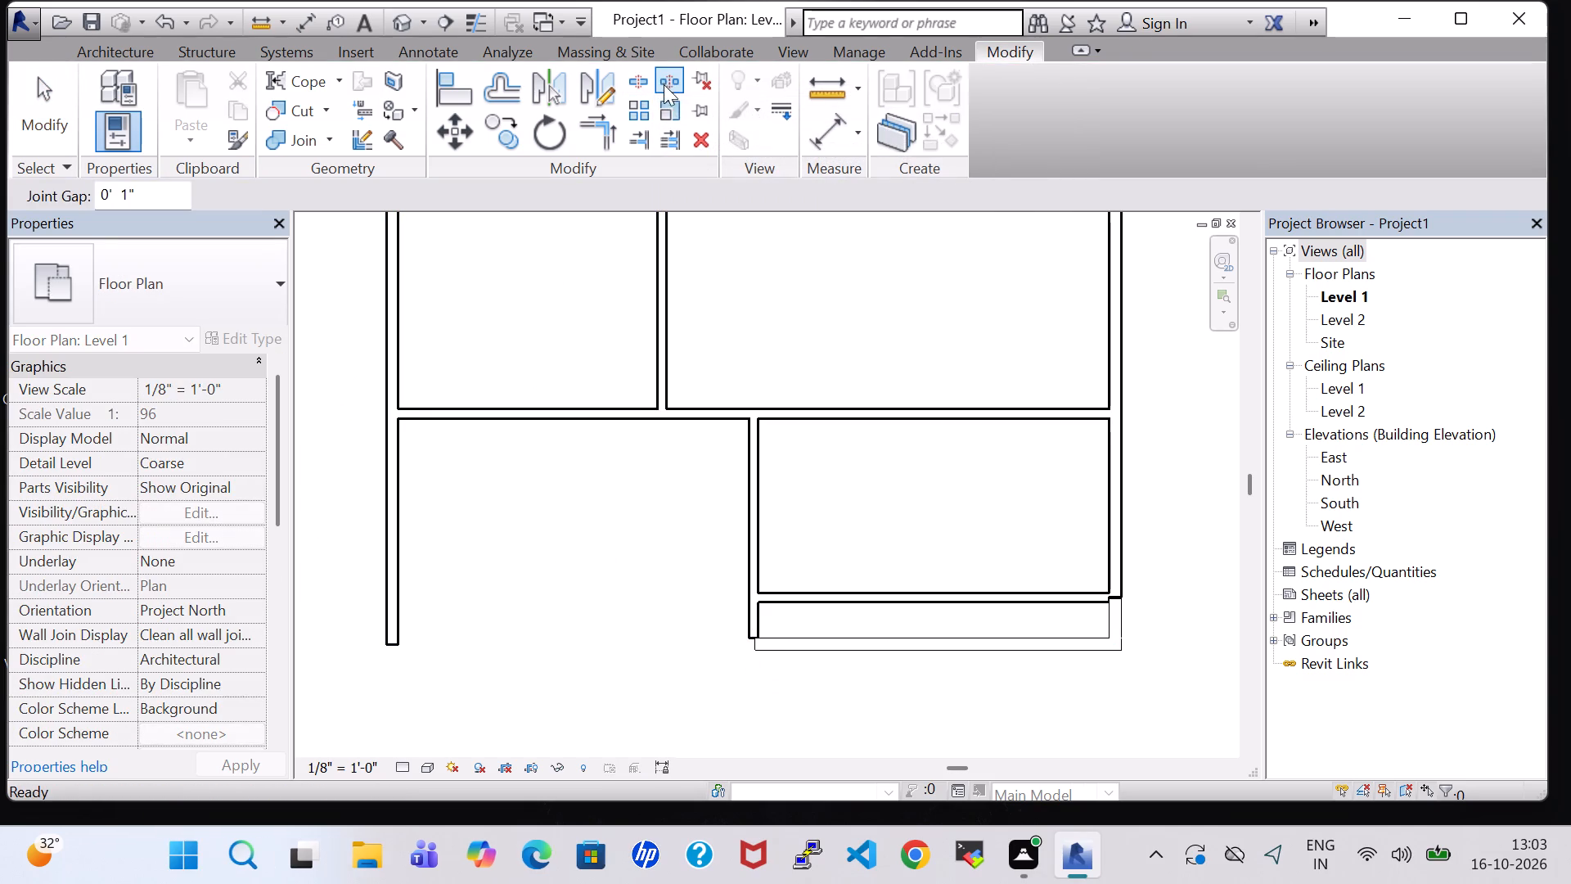
pyautogui.scroll(3, 569, 392)
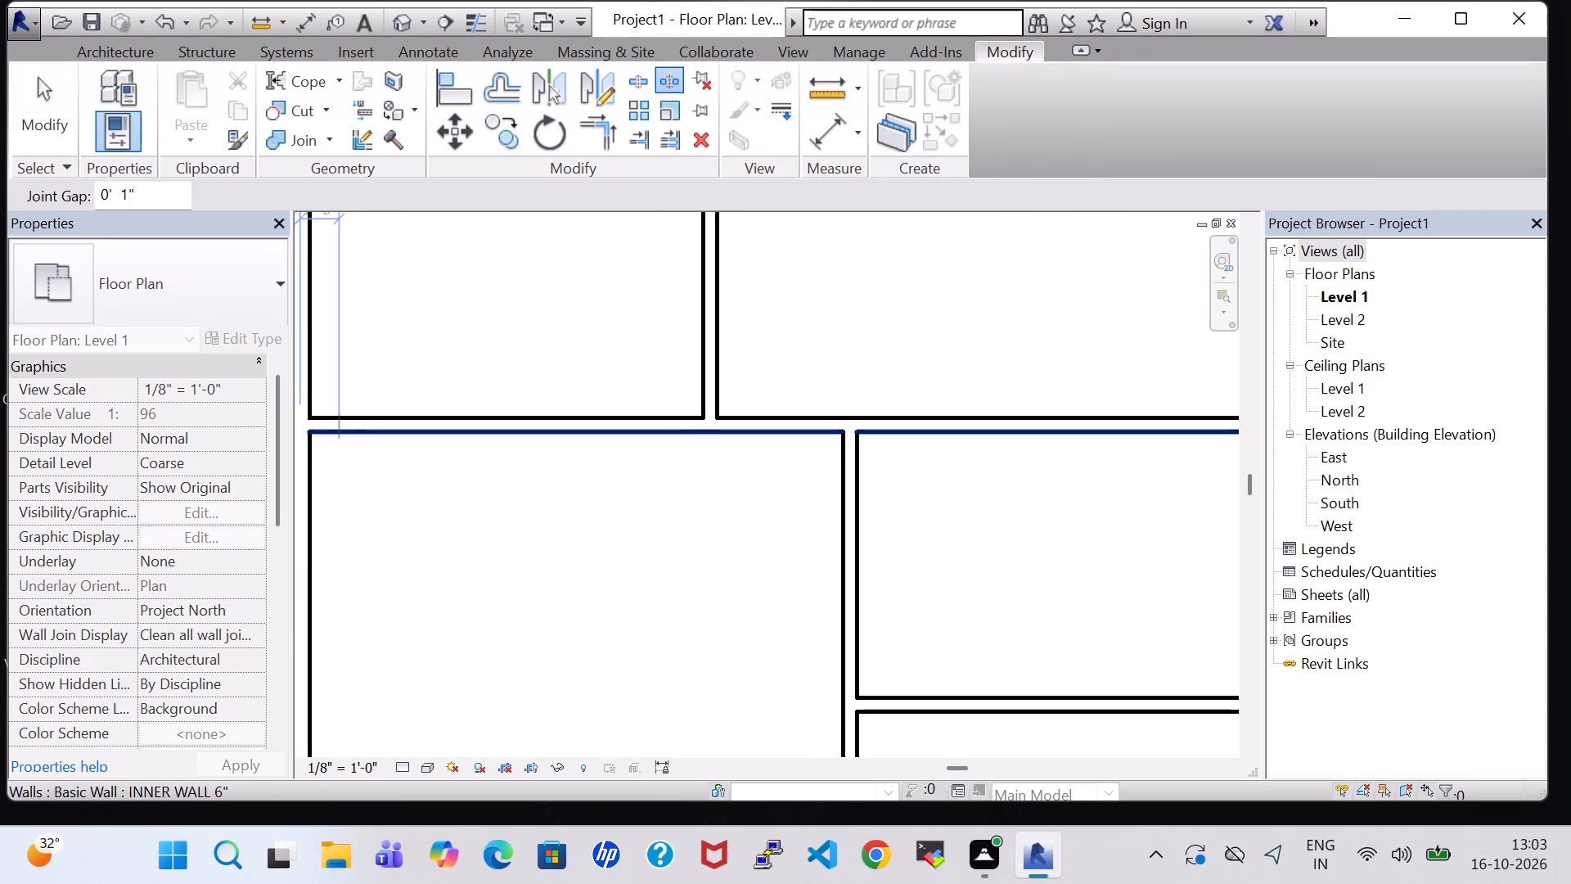
pyautogui.click(304, 433)
pyautogui.press('Escape')
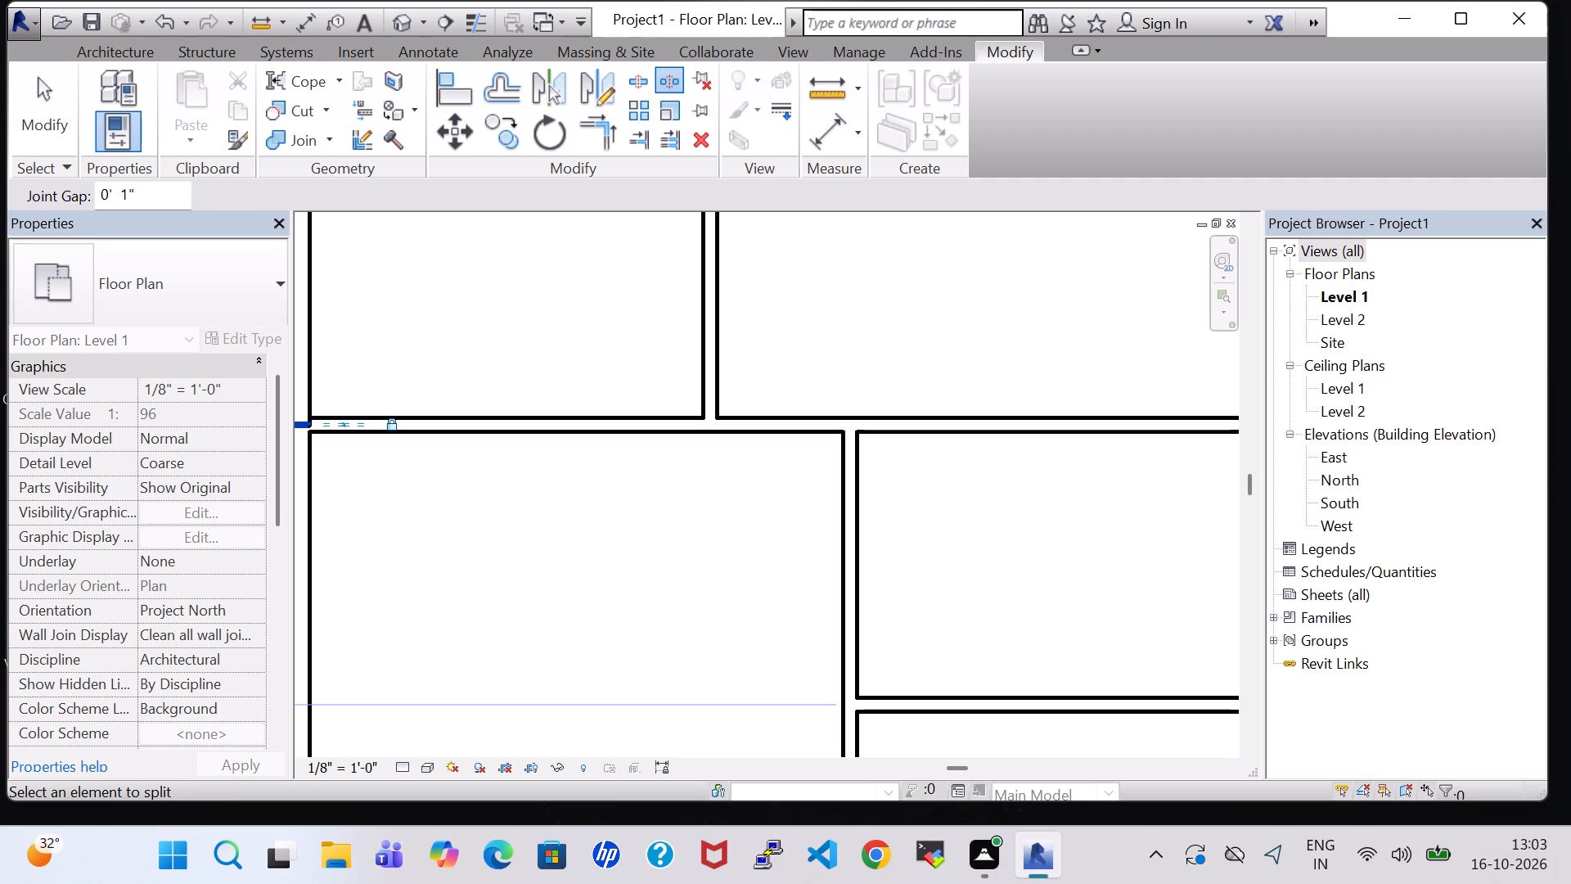
pyautogui.press('Escape')
pyautogui.scroll(-2, 364, 530)
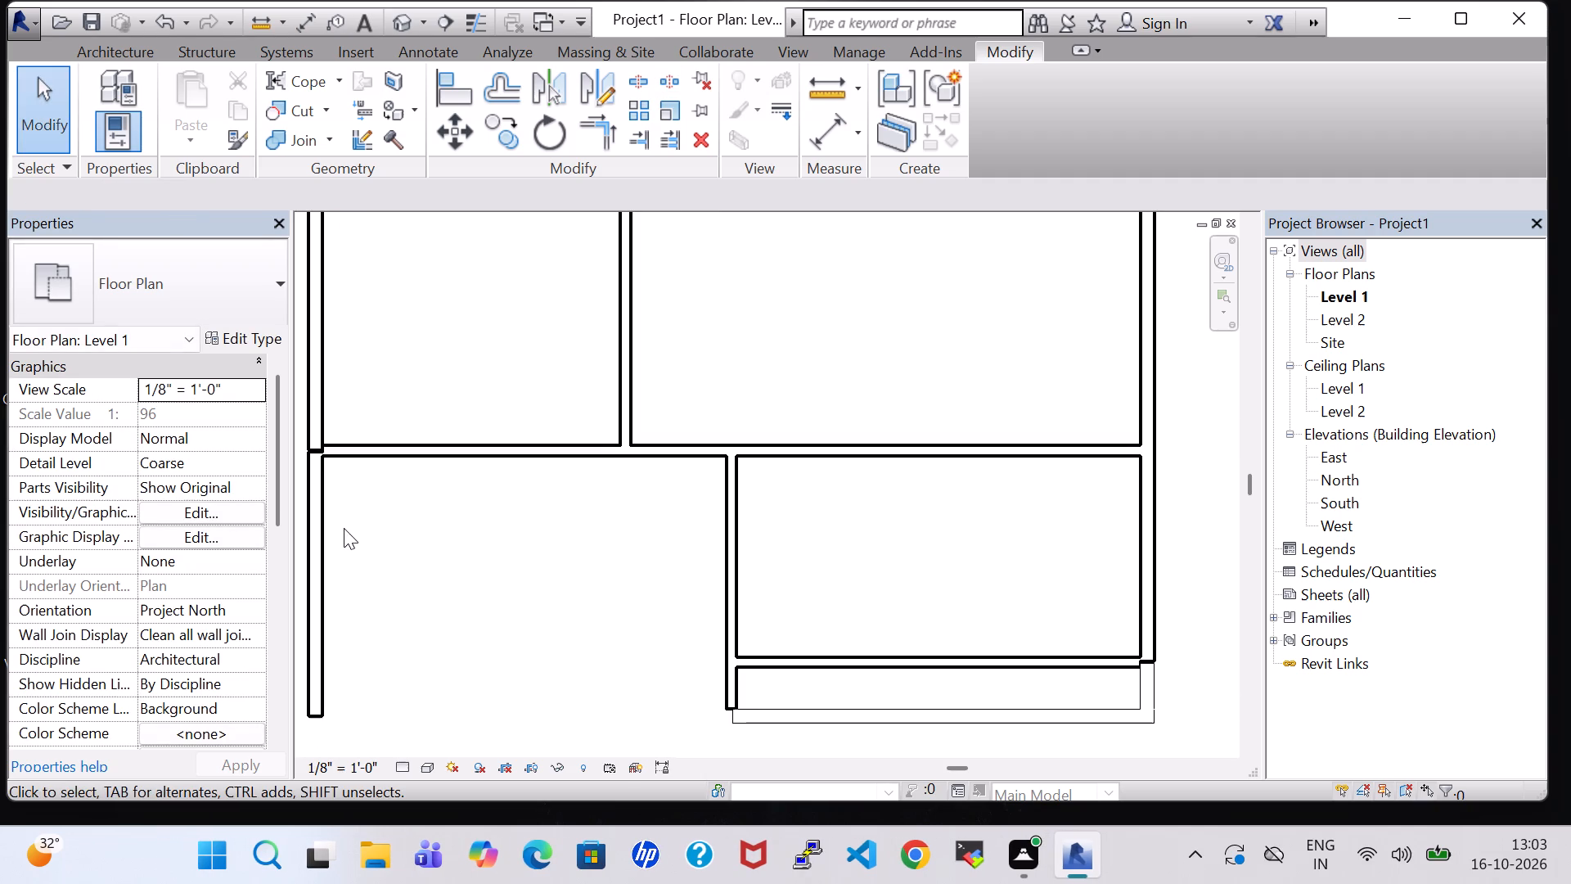
pyautogui.click(327, 530)
pyautogui.press('Delete')
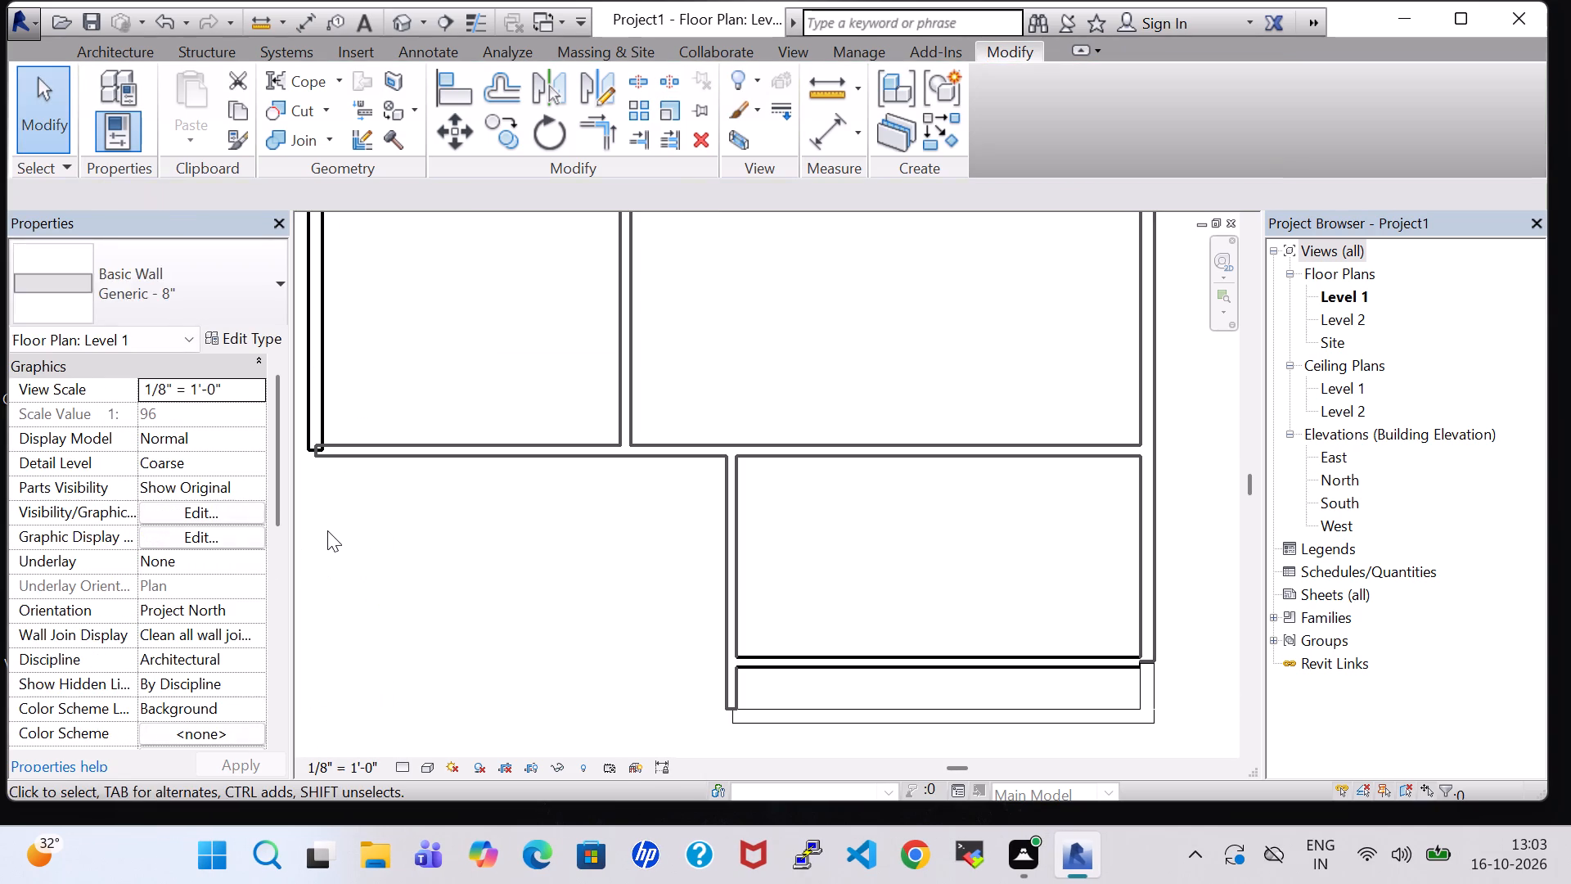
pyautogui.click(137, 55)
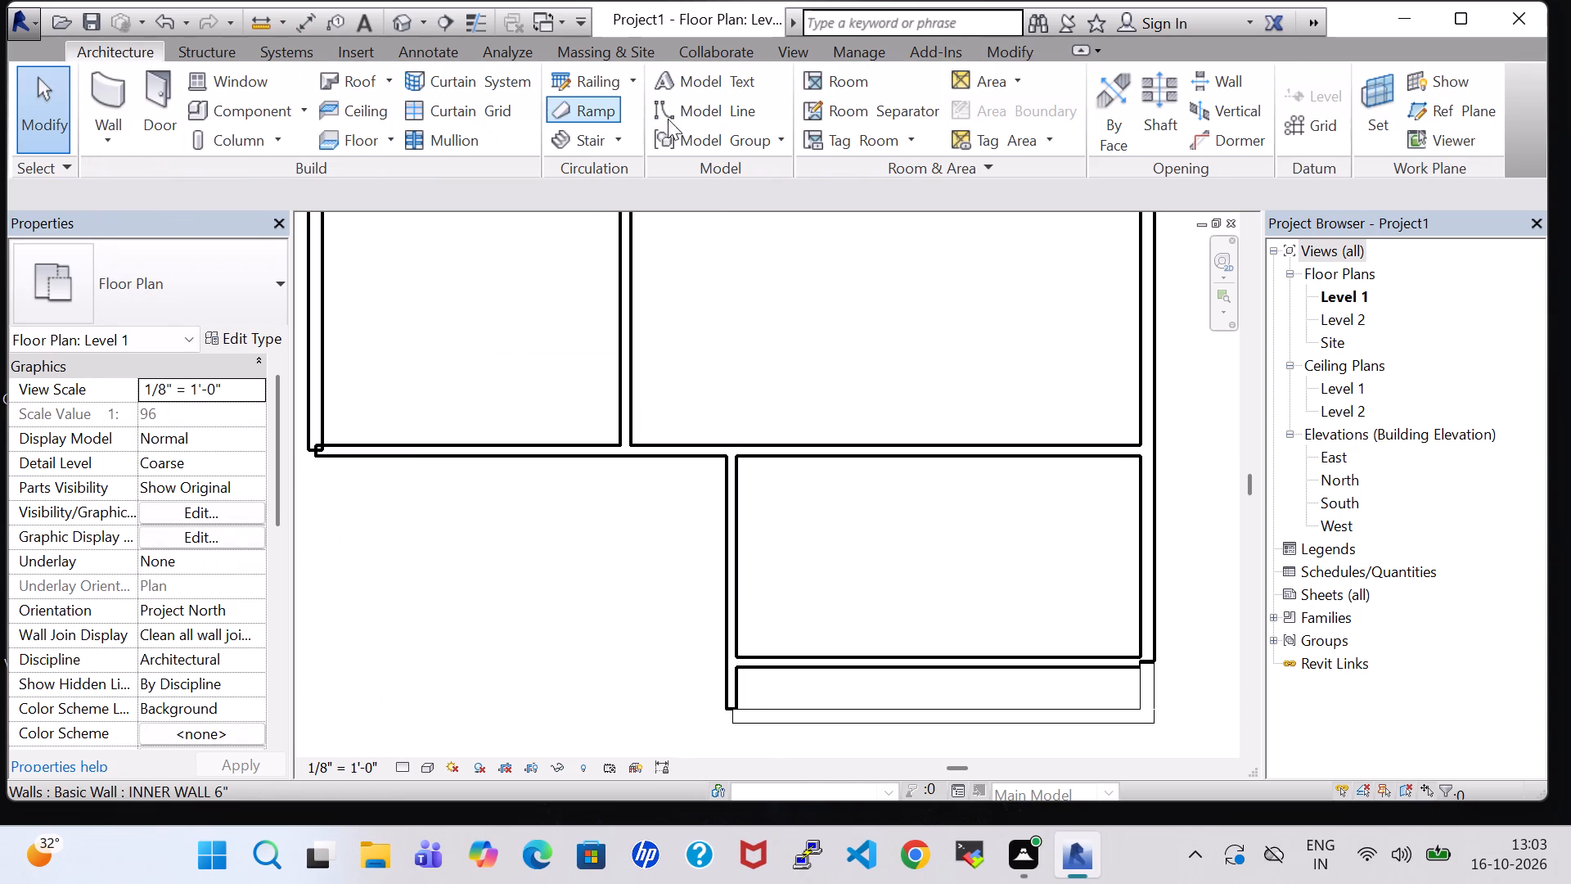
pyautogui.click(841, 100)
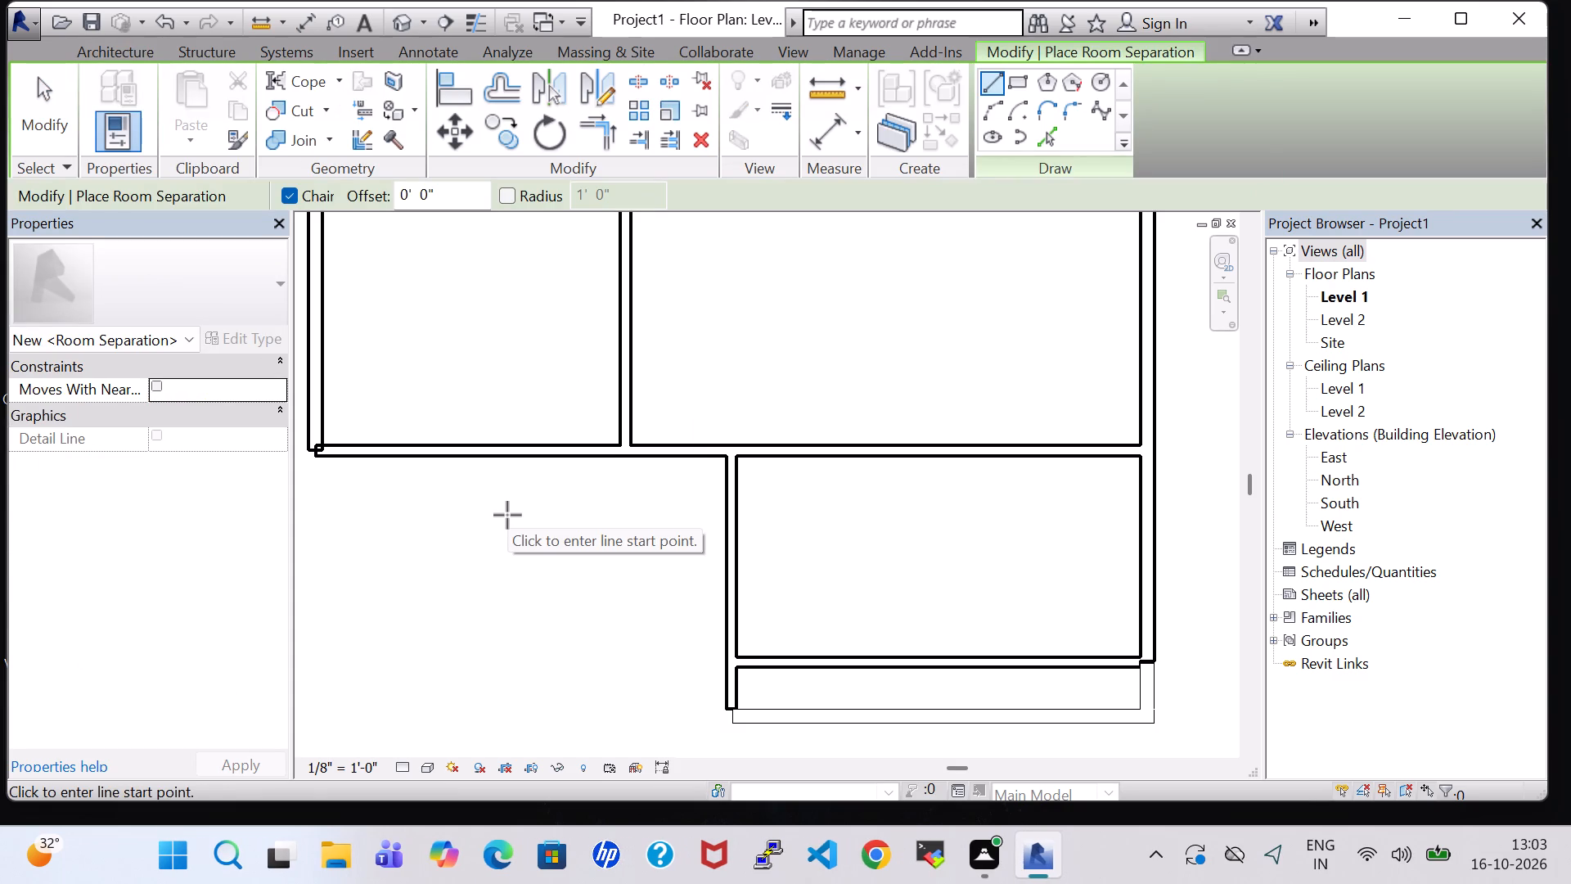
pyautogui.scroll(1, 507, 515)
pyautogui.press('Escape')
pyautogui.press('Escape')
# Nudge the southernmost full-width interior wall west and the west exterior wall south so their corner closes cleanly.
pyautogui.moveTo(504, 571); pyautogui.dragTo(637, 559, button='middle')
pyautogui.click(422, 428)
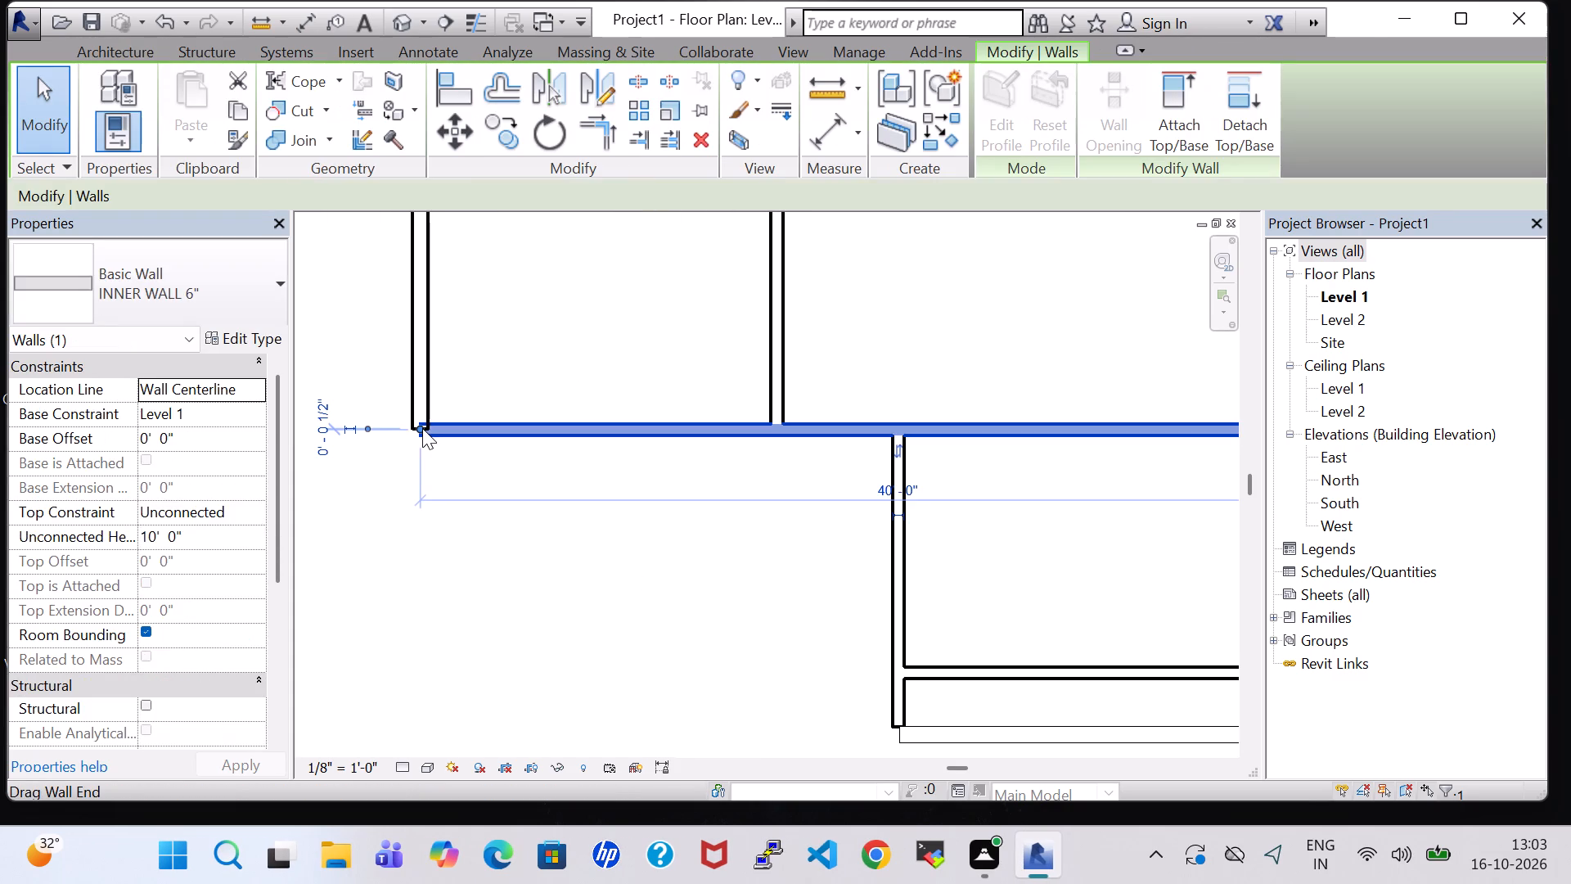
pyautogui.press('Left')
pyautogui.click(522, 401)
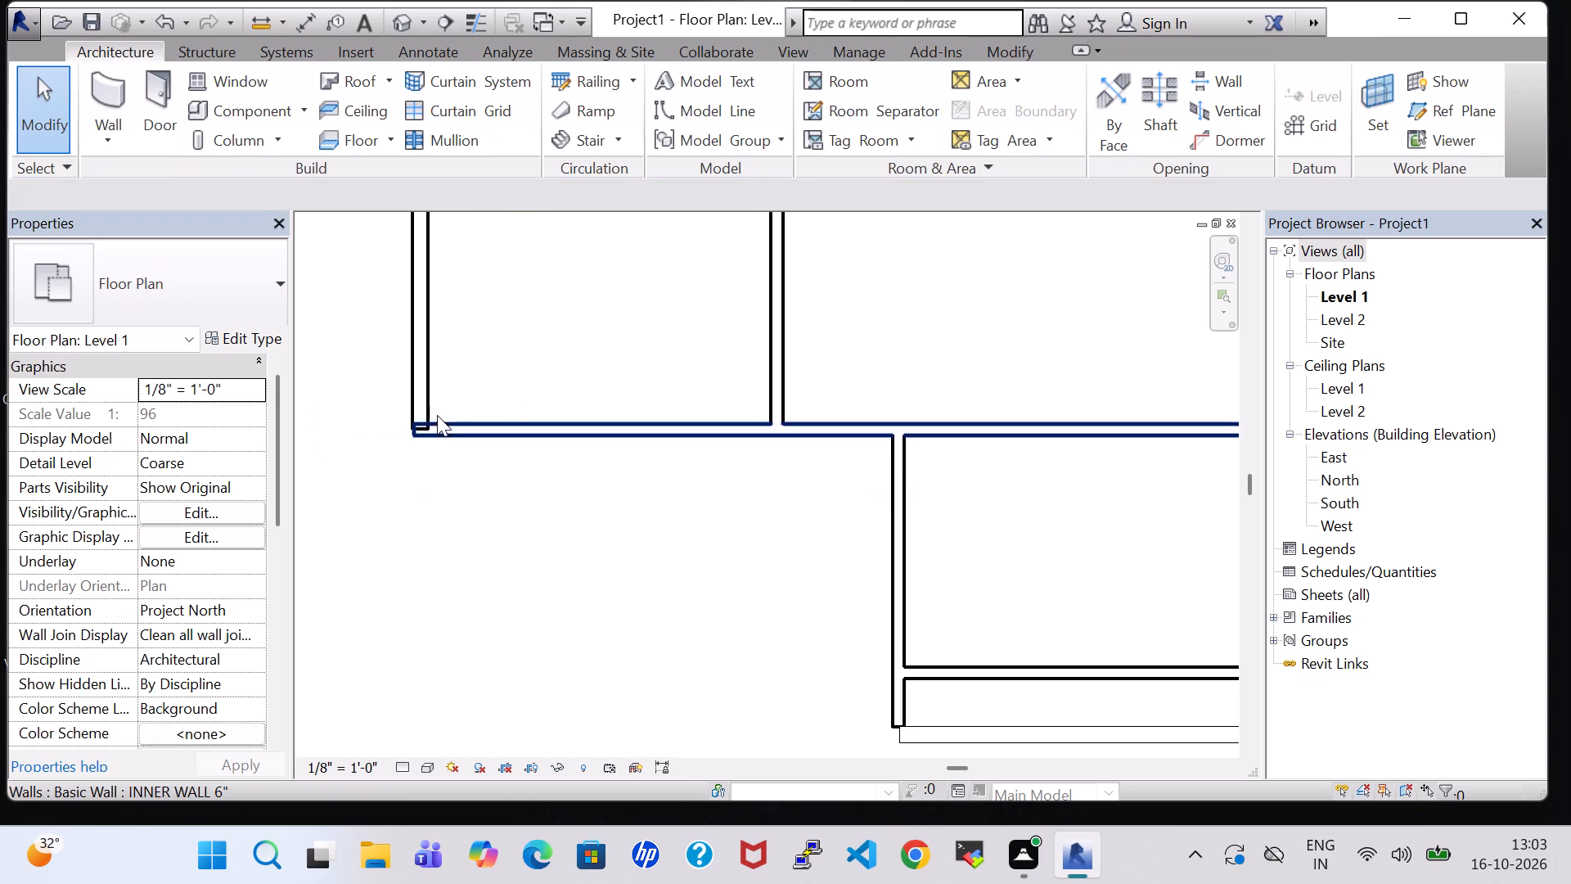
pyautogui.click(424, 395)
pyautogui.press('Down')
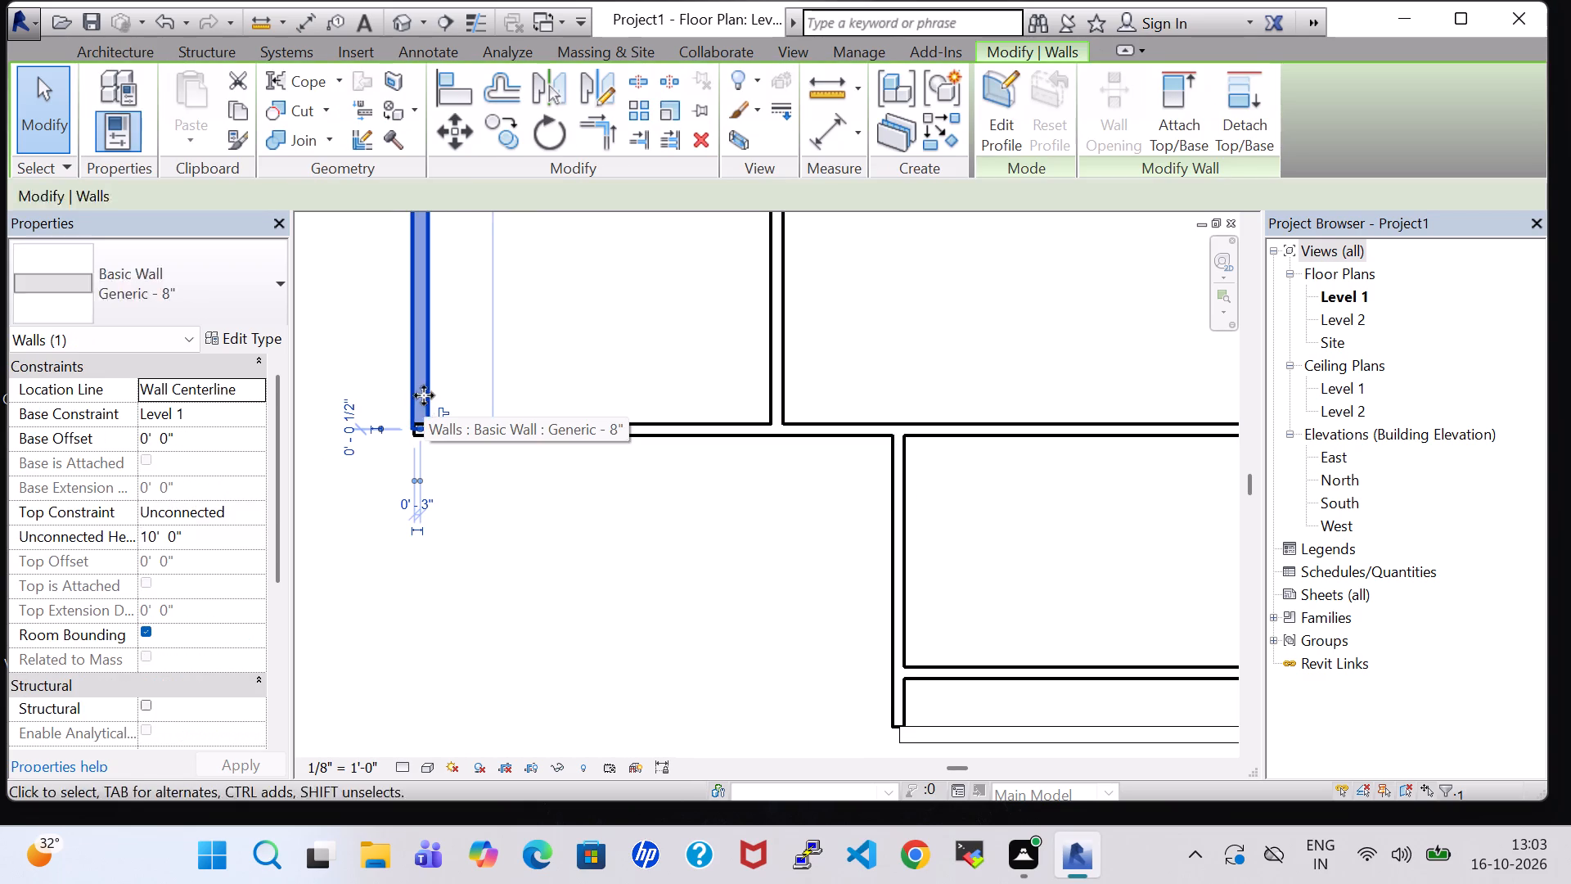
pyautogui.click(578, 390)
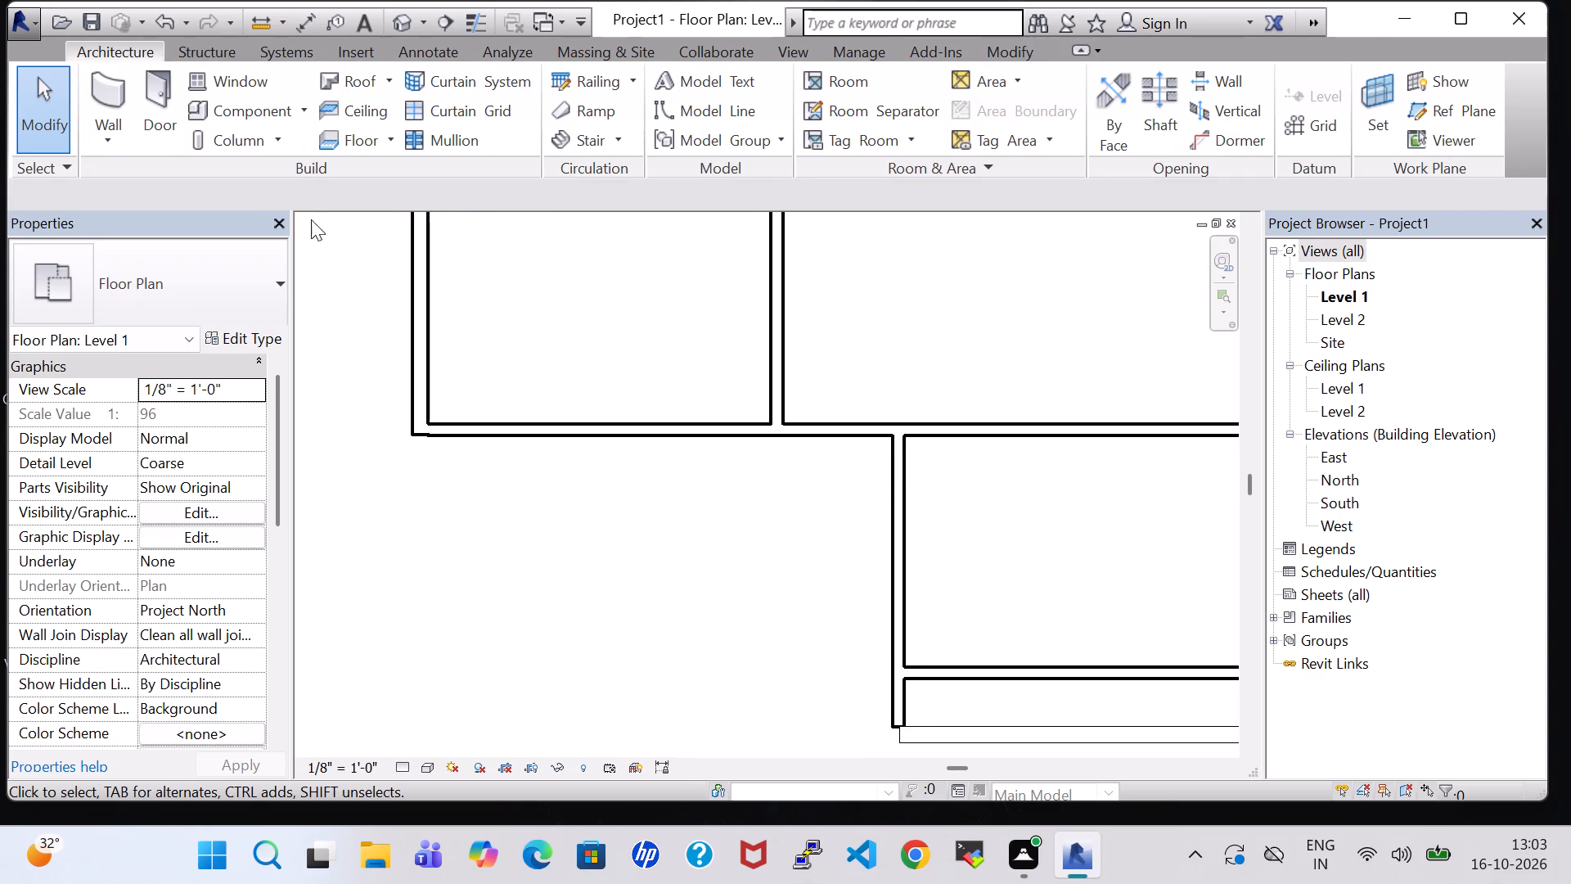
# Draw a room separation line about 11'-11" long straight south from the outer corner of the shortened west wall.
pyautogui.click(831, 110)
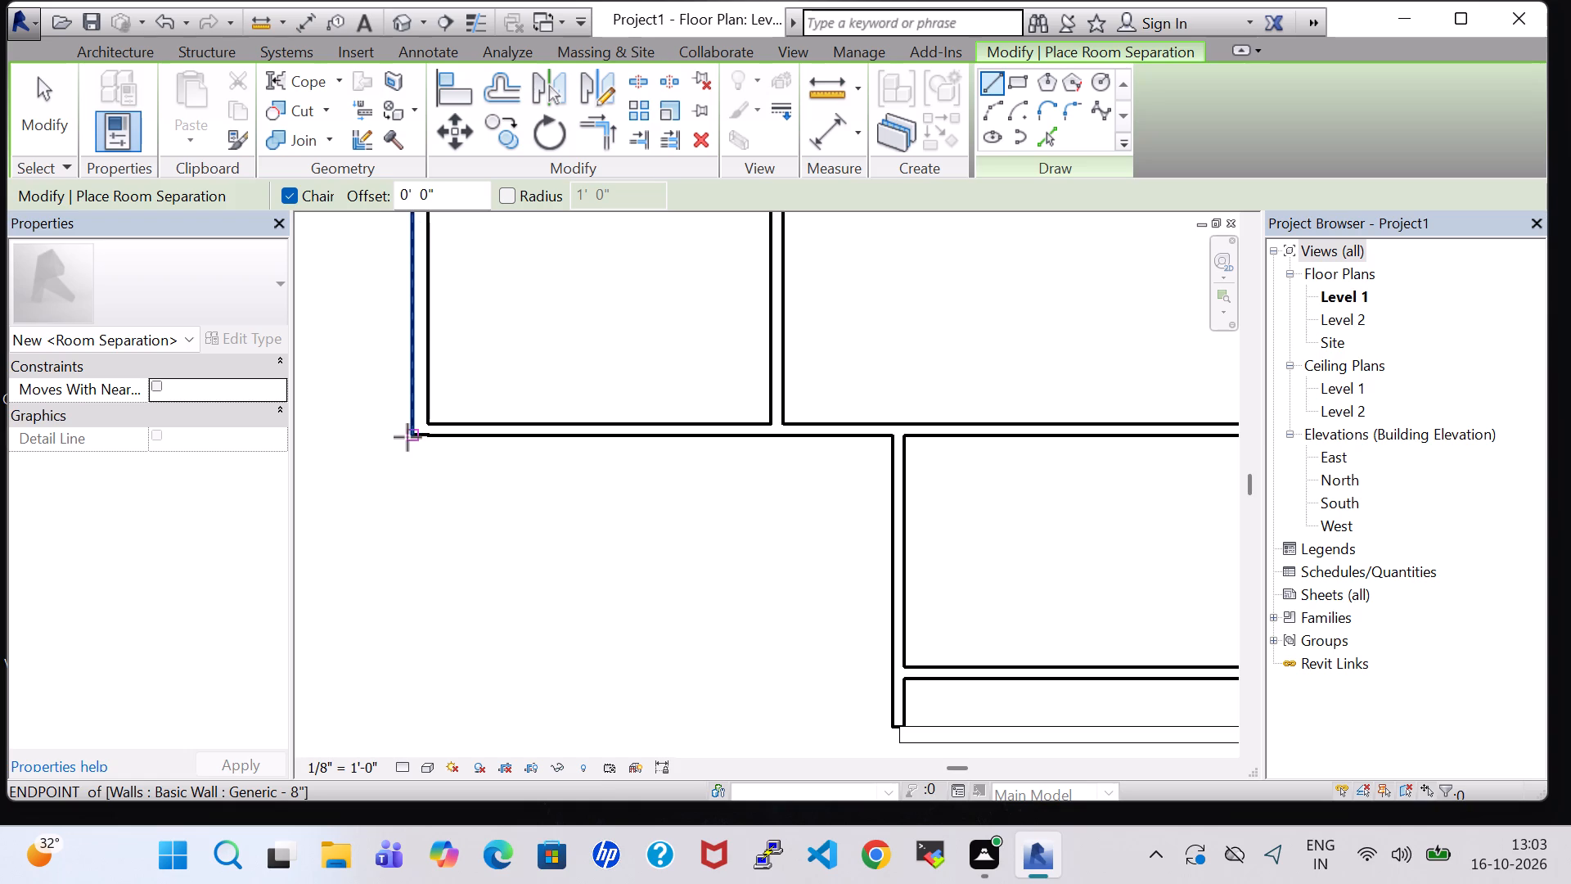
pyautogui.scroll(4, 411, 432)
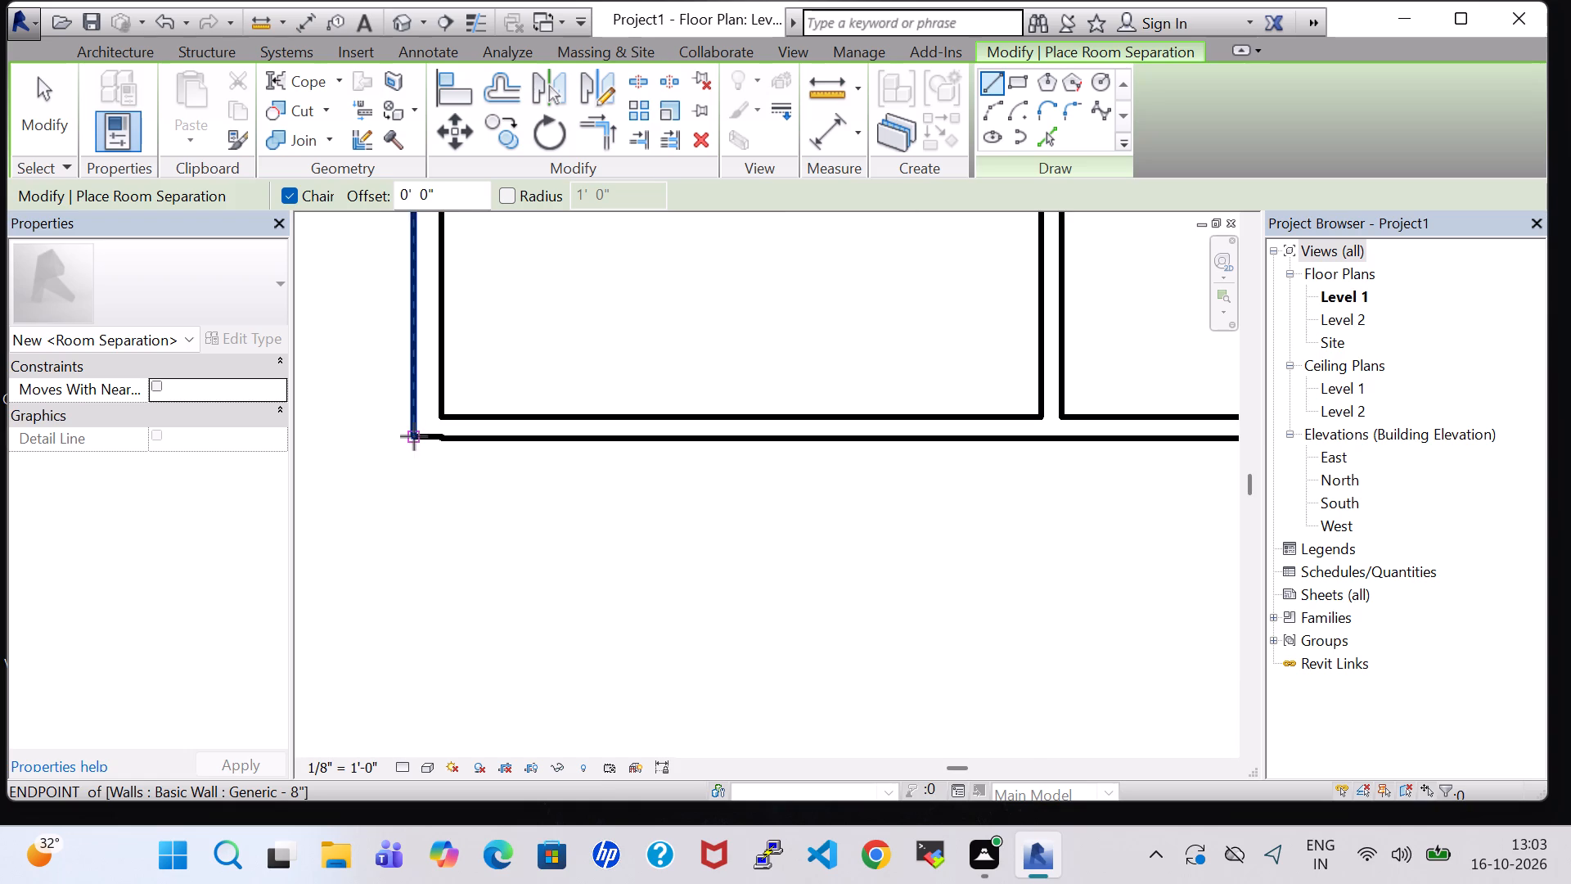
pyautogui.click(414, 436)
pyautogui.moveTo(407, 623); pyautogui.dragTo(407, 584, button='middle')
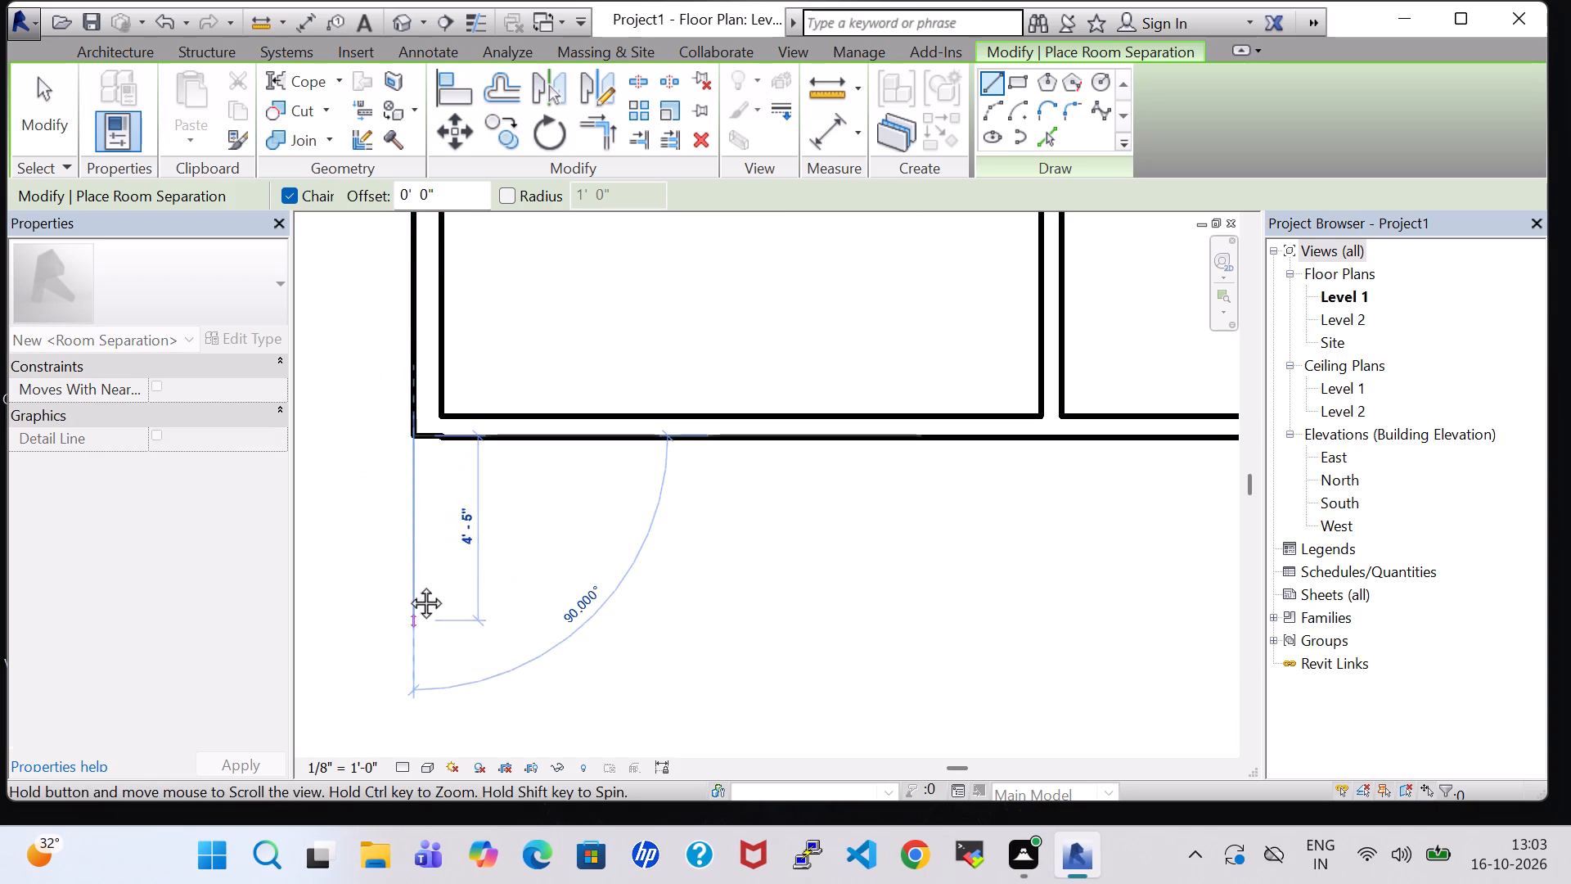
pyautogui.moveTo(407, 584); pyautogui.dragTo(416, 506, button='middle')
pyautogui.scroll(-4, 416, 531)
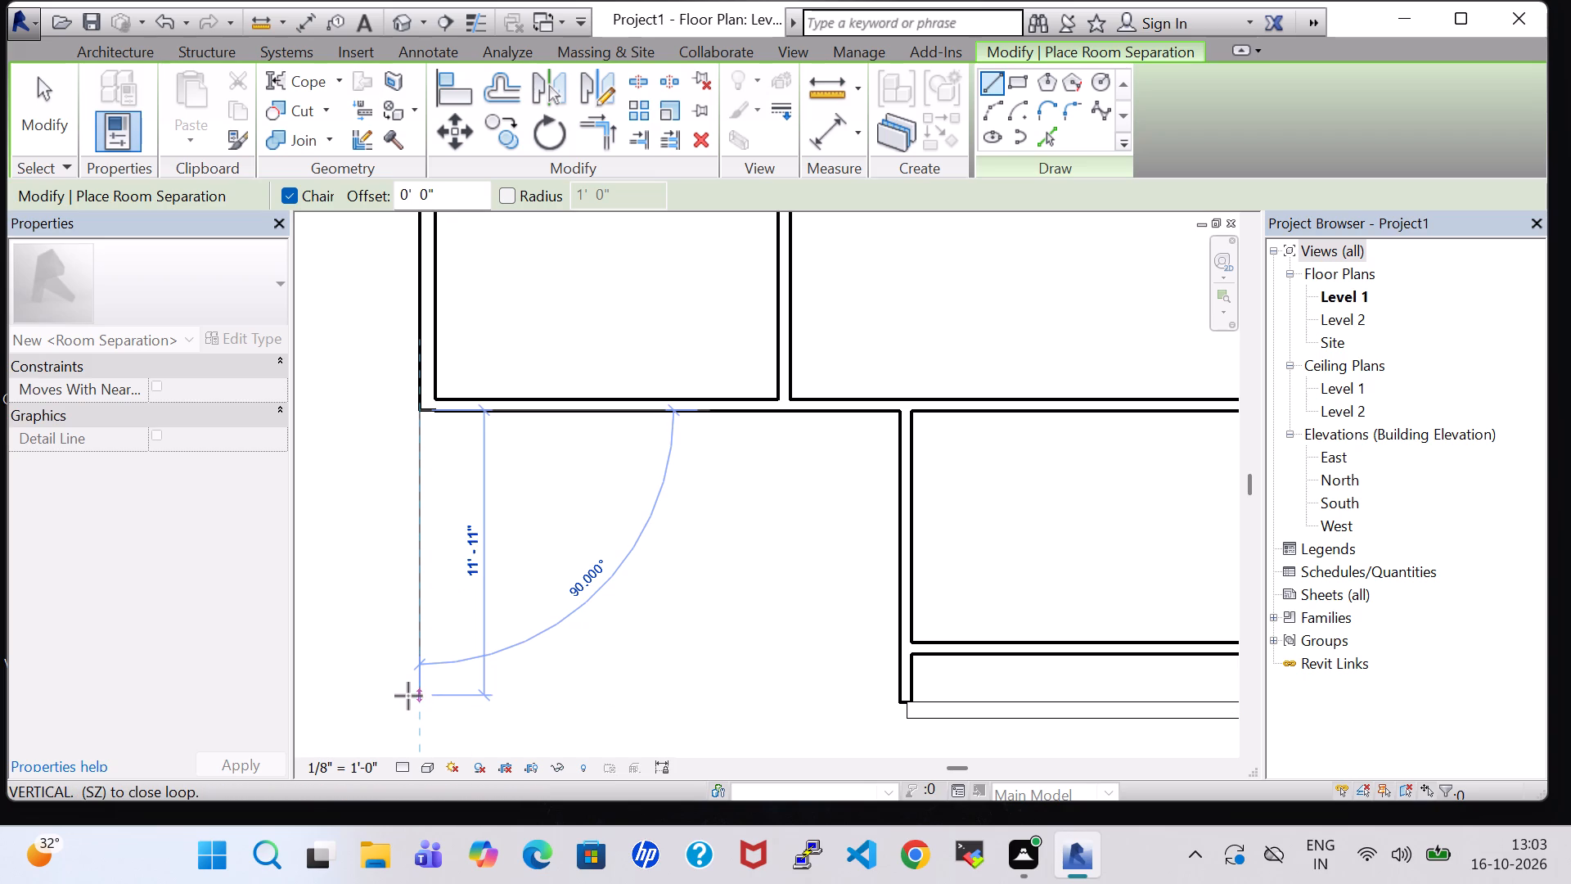
pyautogui.click(408, 696)
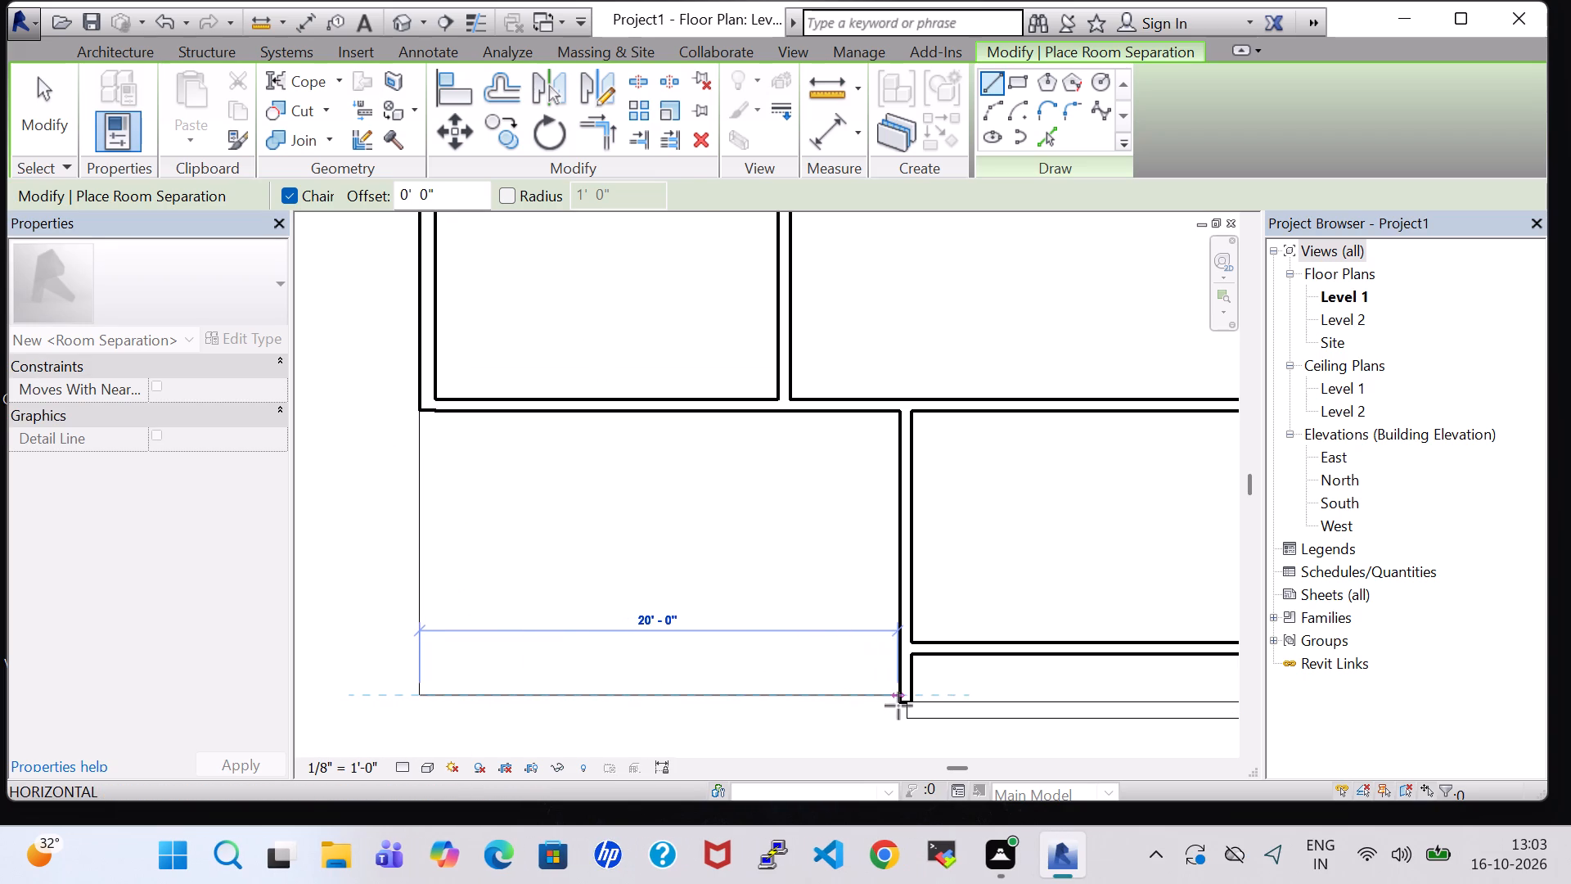
pyautogui.press('Escape')
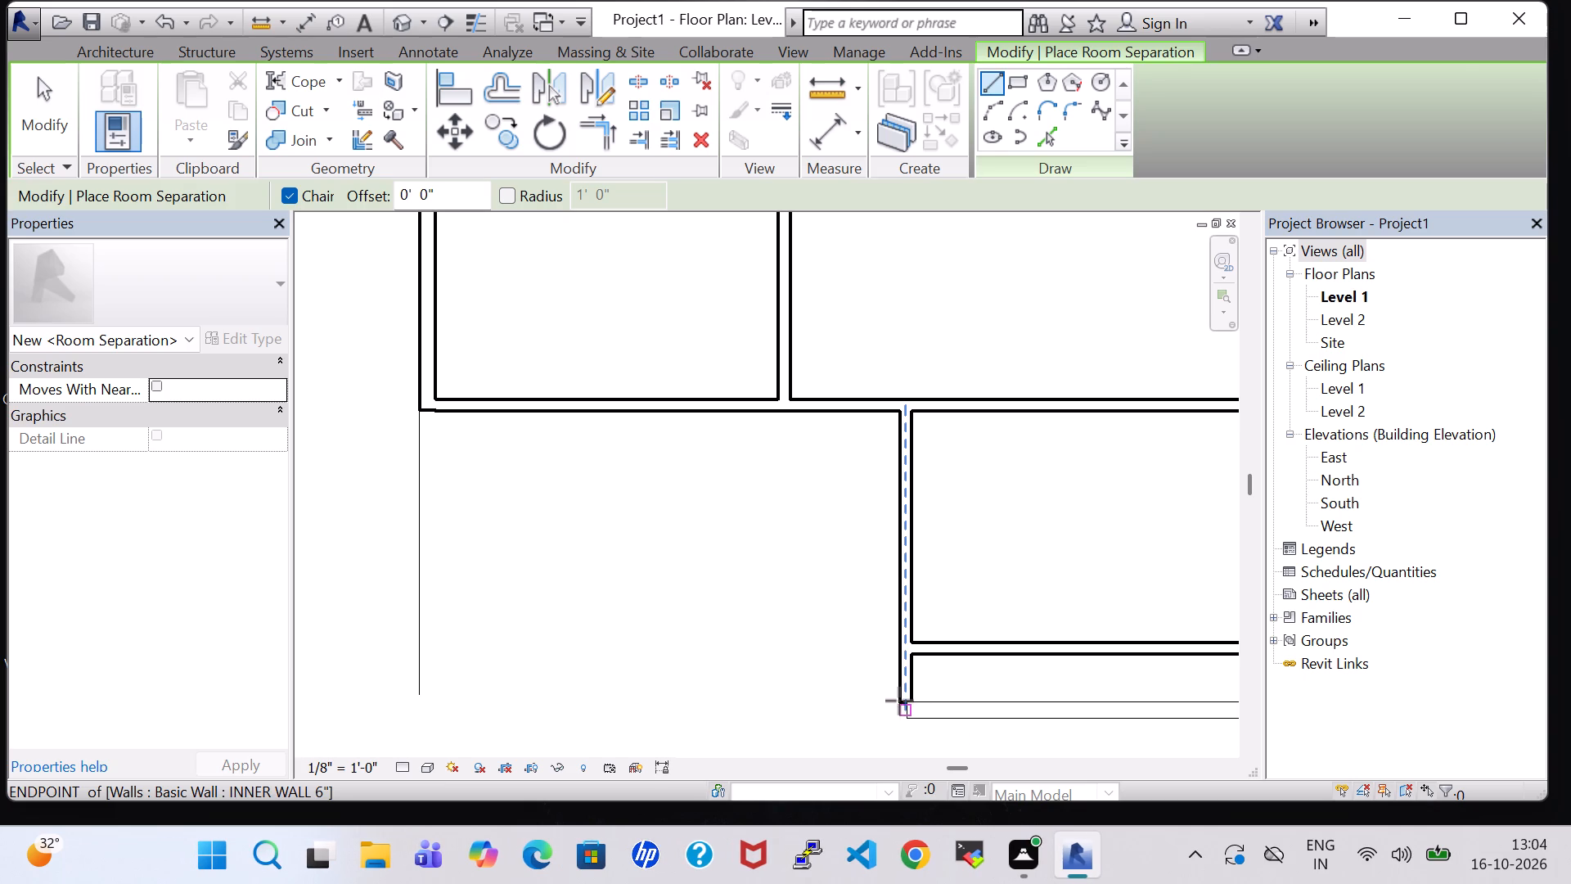
pyautogui.press('Escape')
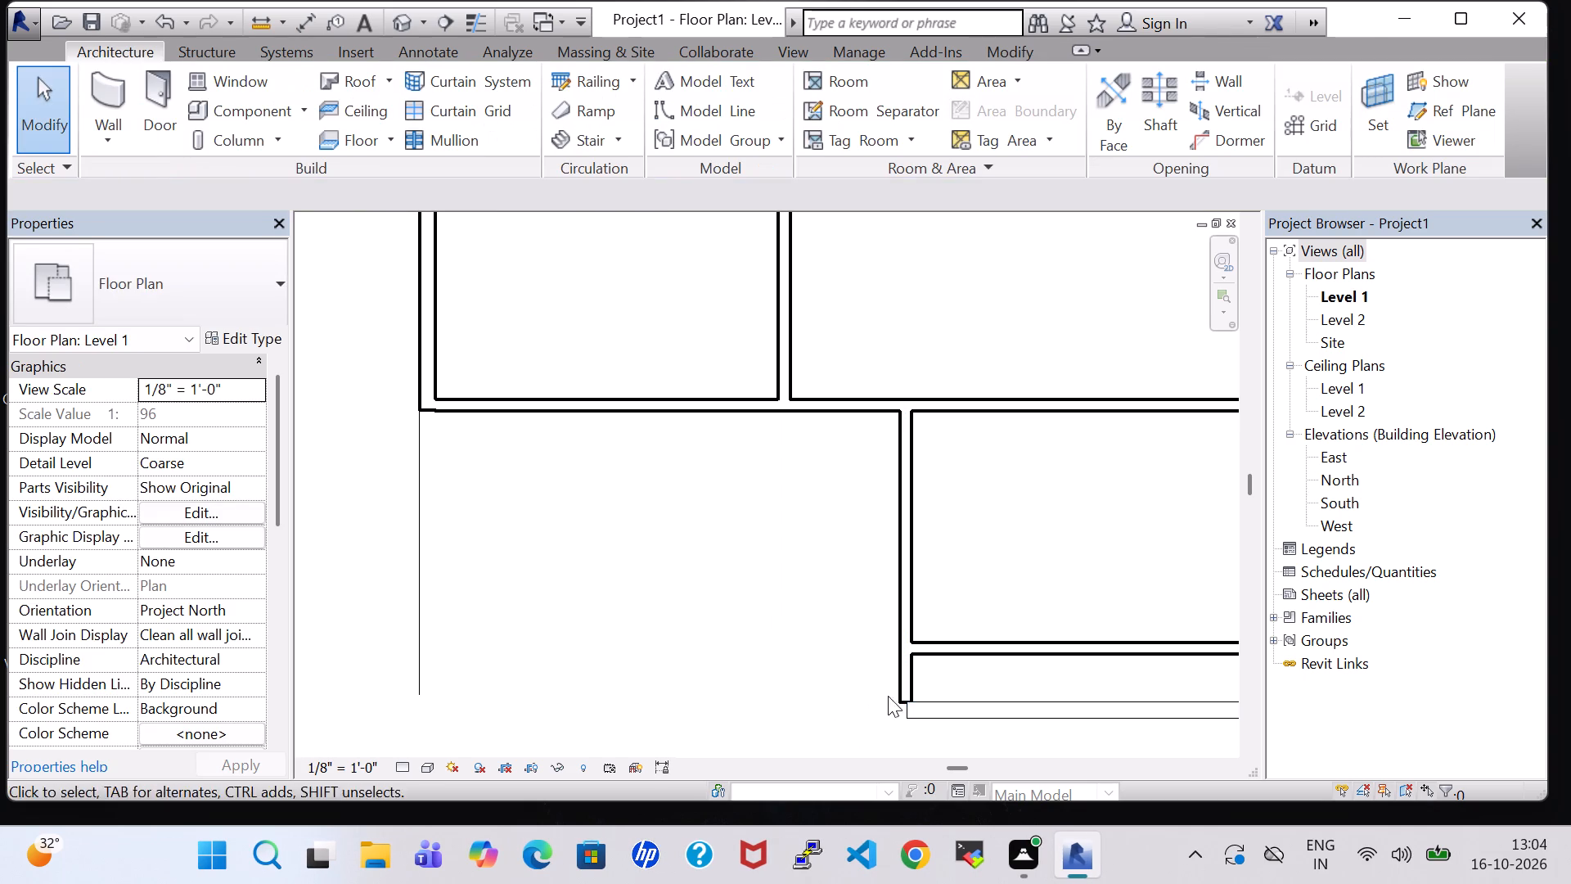
# Extend the interior wall west of the southeast room south to the low wall's outer face, making it about 13'-2" long.
pyautogui.click(910, 680)
pyautogui.press('Down')
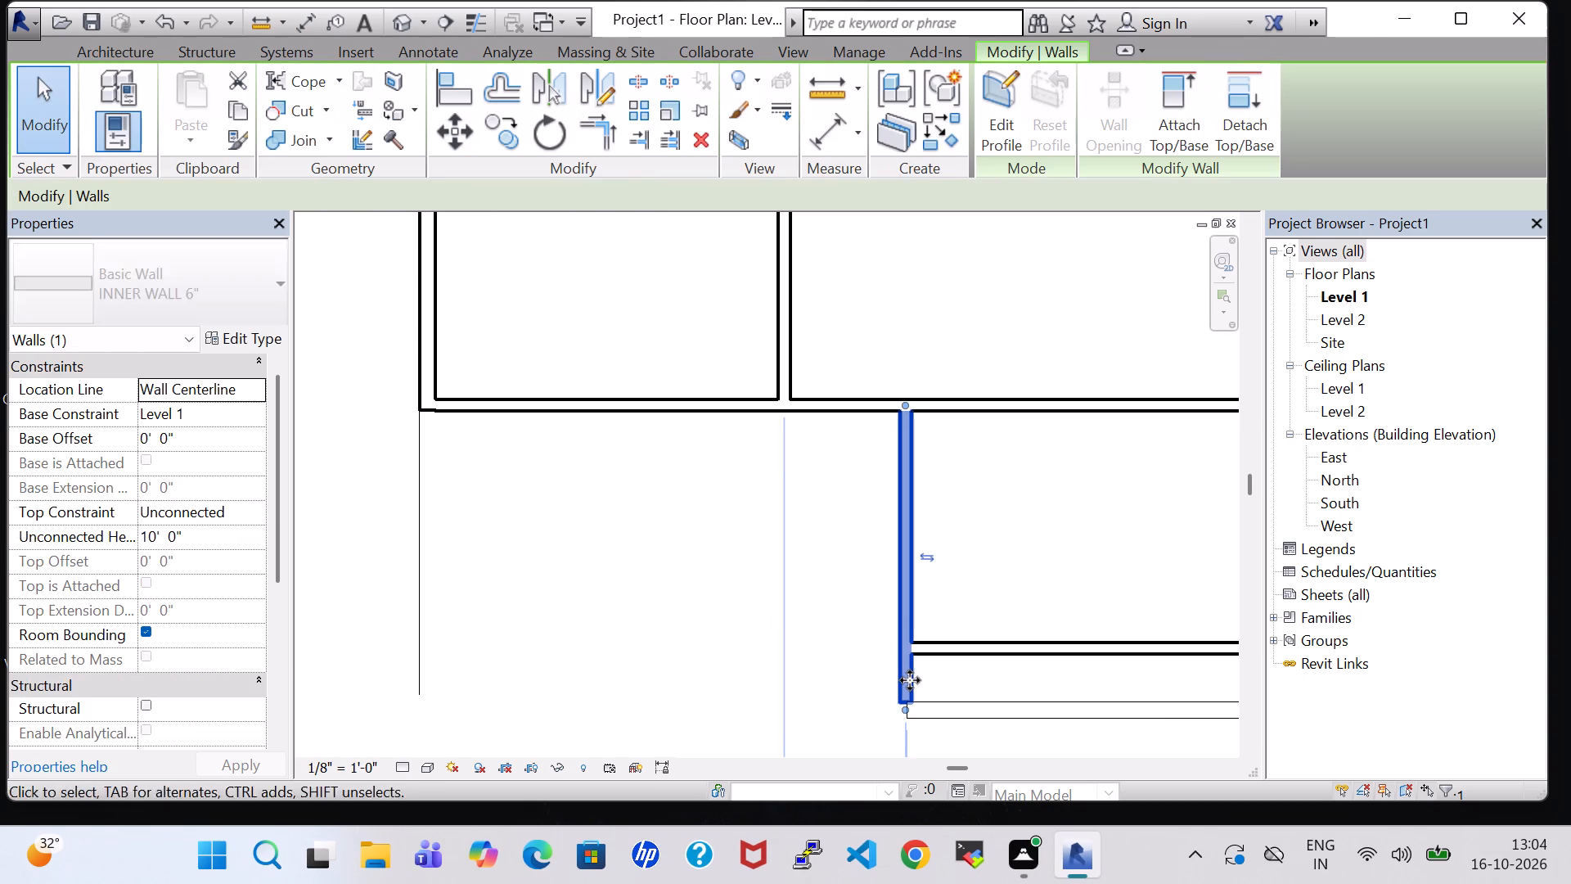
pyautogui.press('Down')
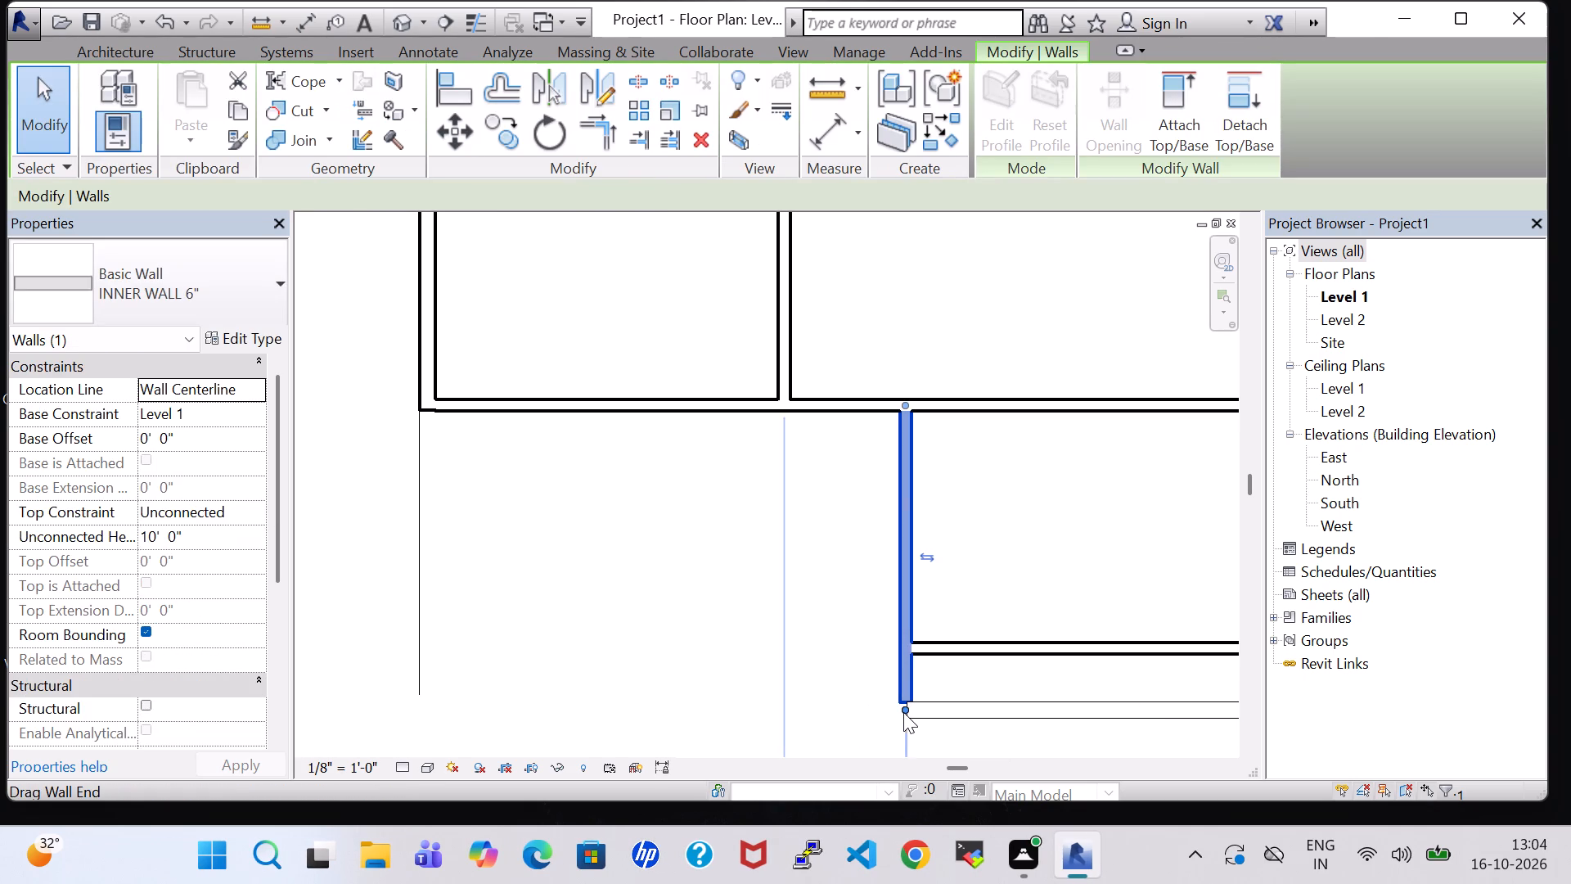
pyautogui.click(903, 712)
pyautogui.click(903, 712)
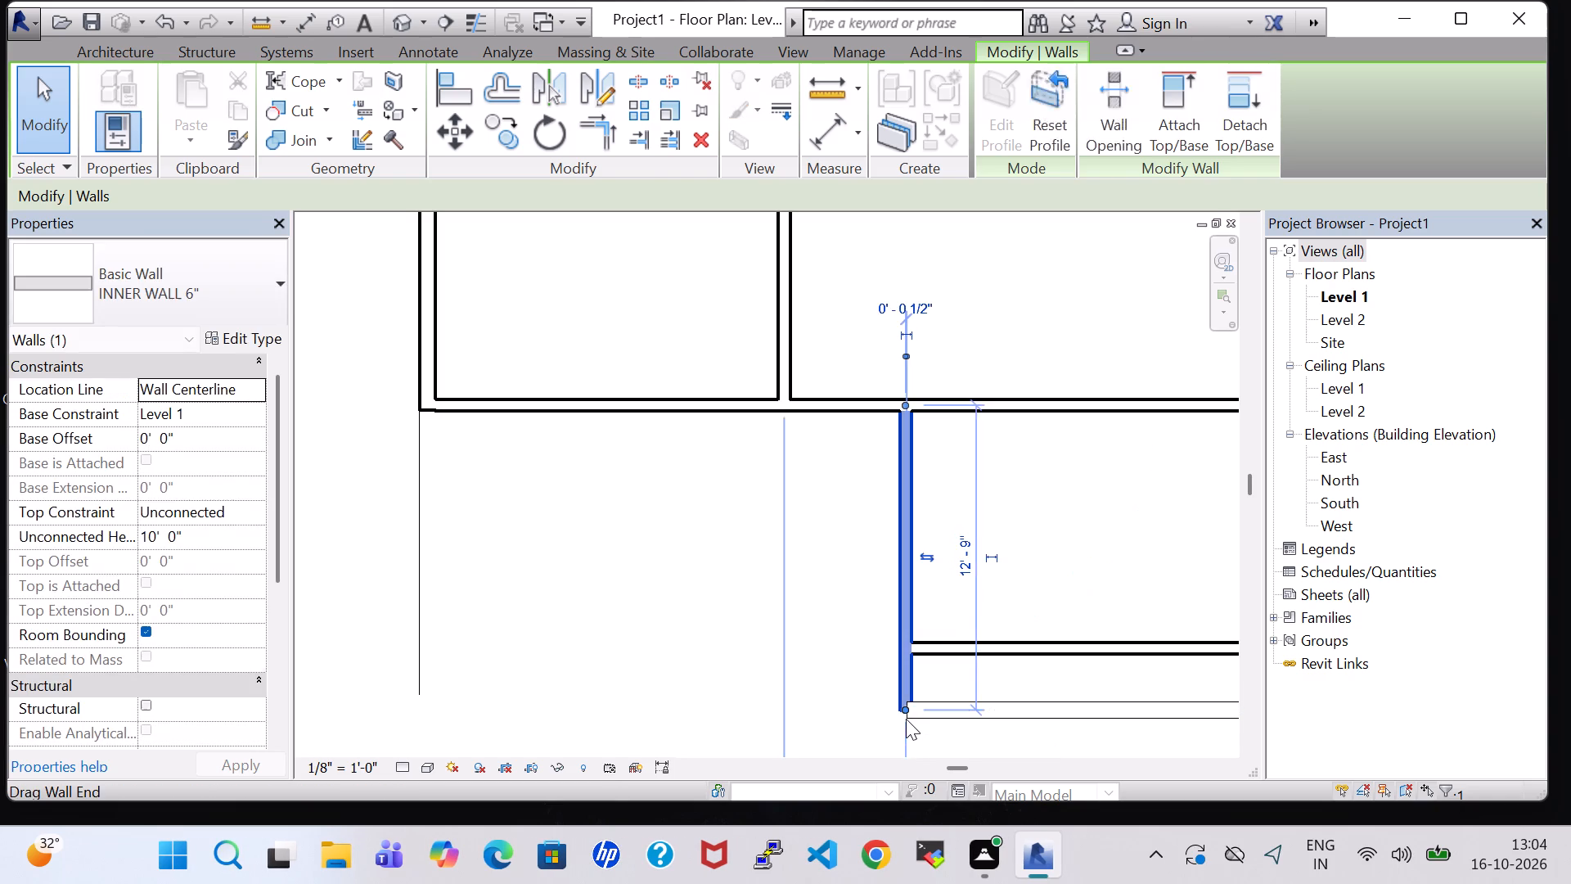
pyautogui.scroll(5, 906, 719)
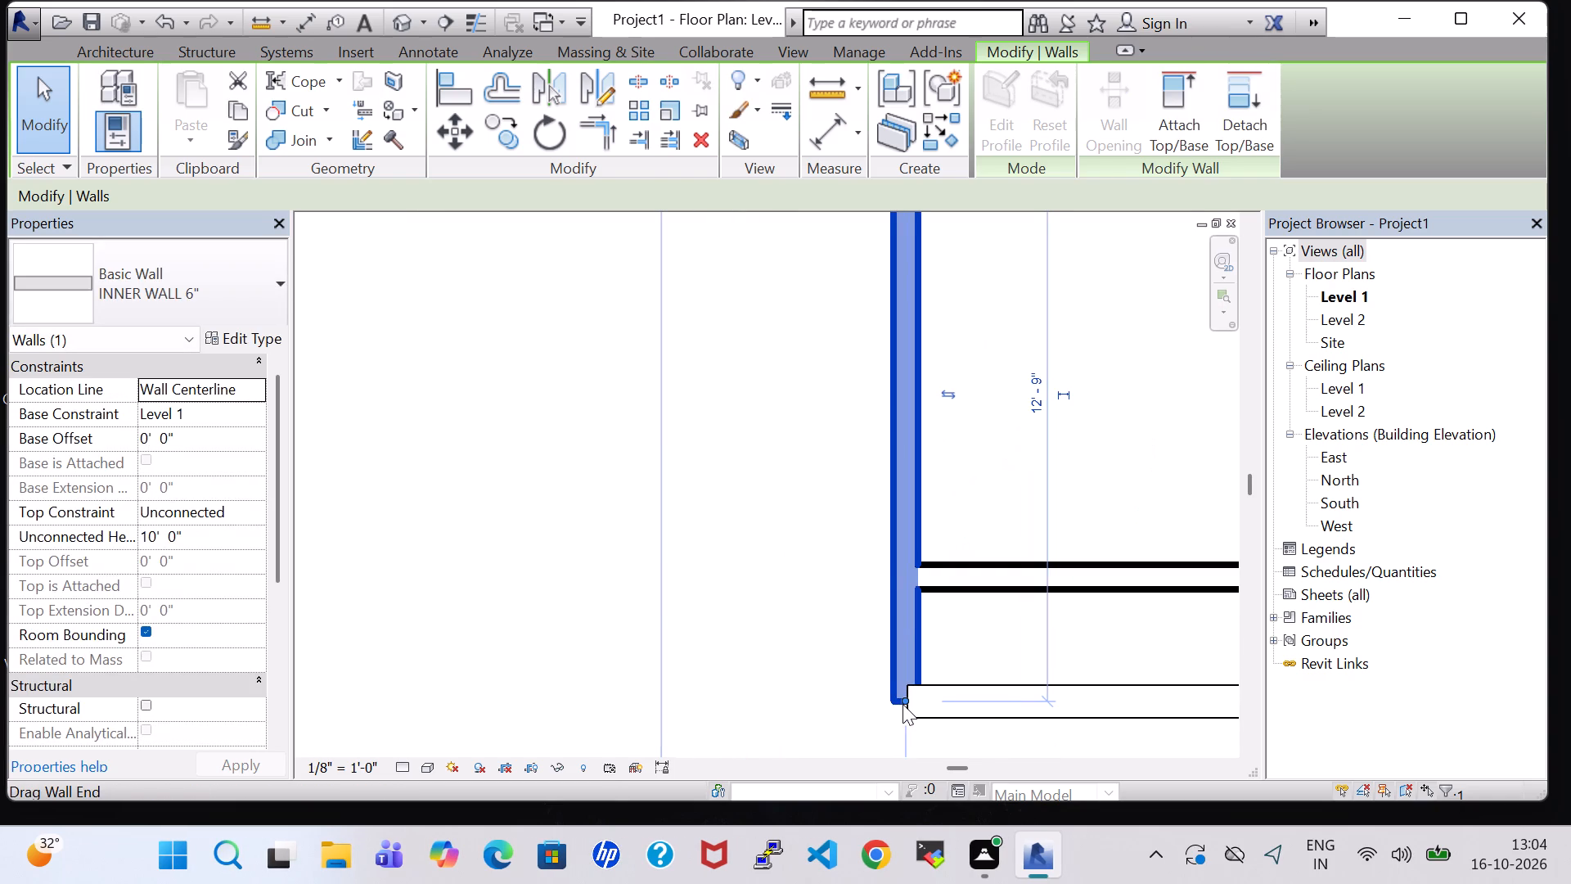
pyautogui.moveTo(903, 702); pyautogui.dragTo(904, 724)
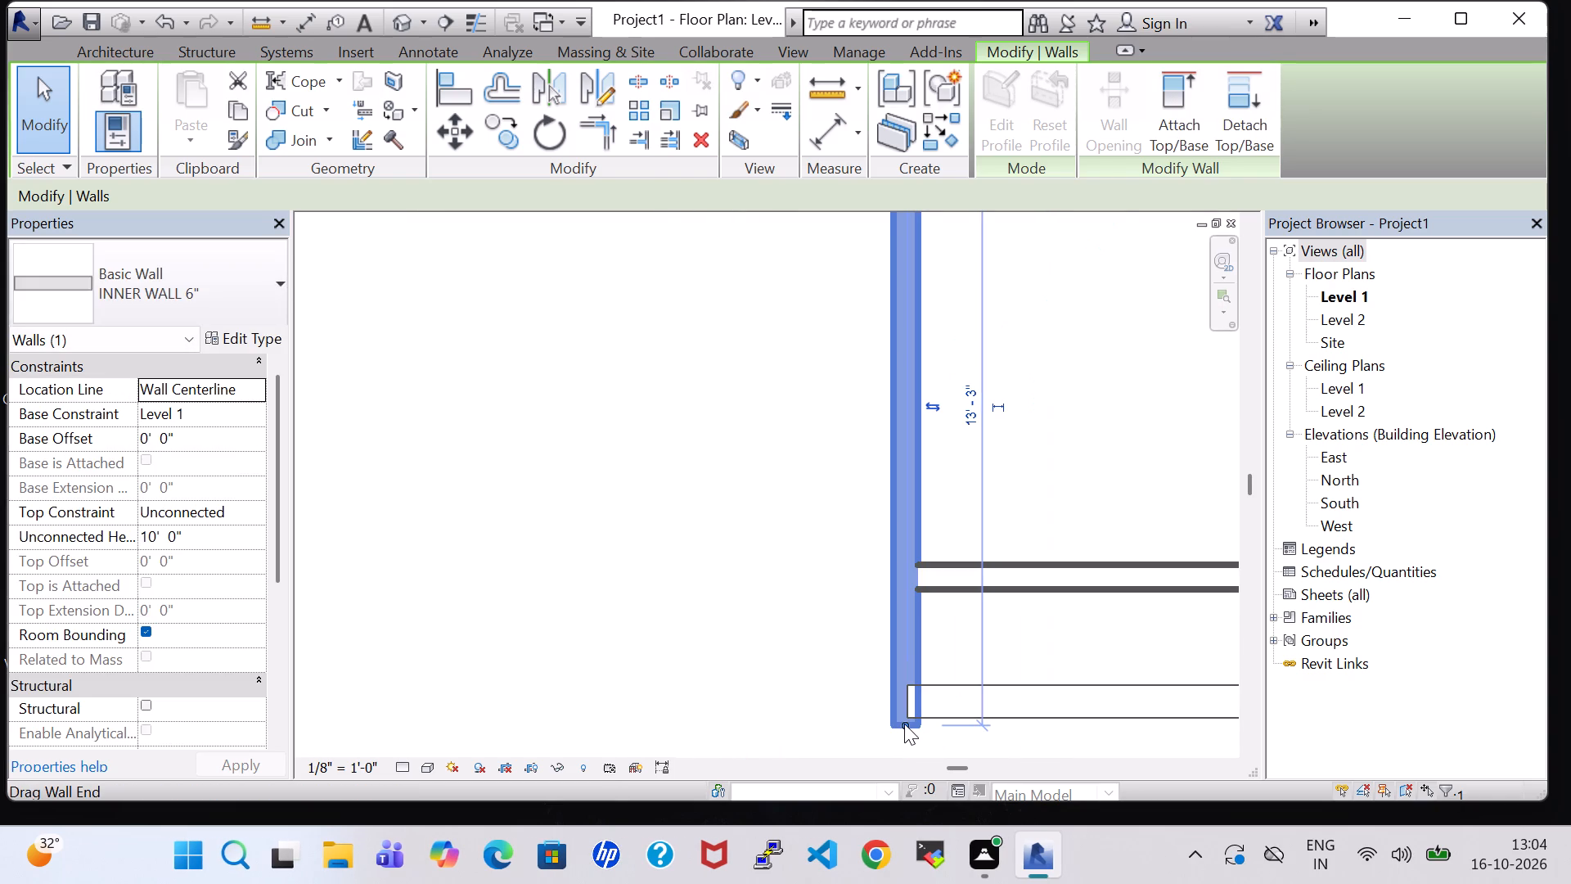
pyautogui.click(904, 724)
pyautogui.doubleClick(904, 724)
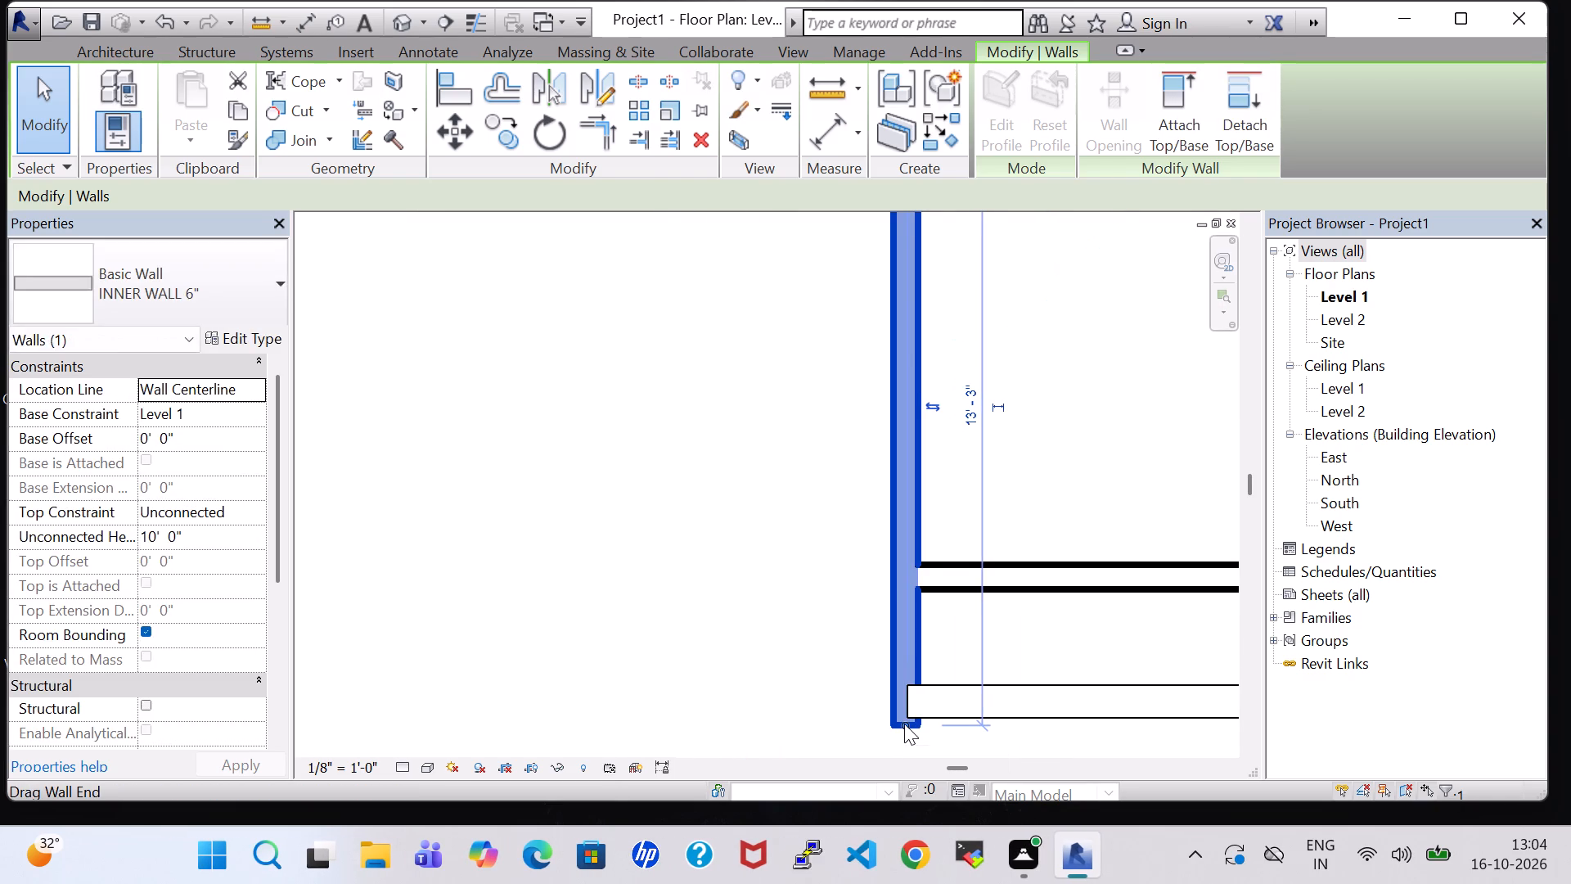
pyautogui.click(1065, 646)
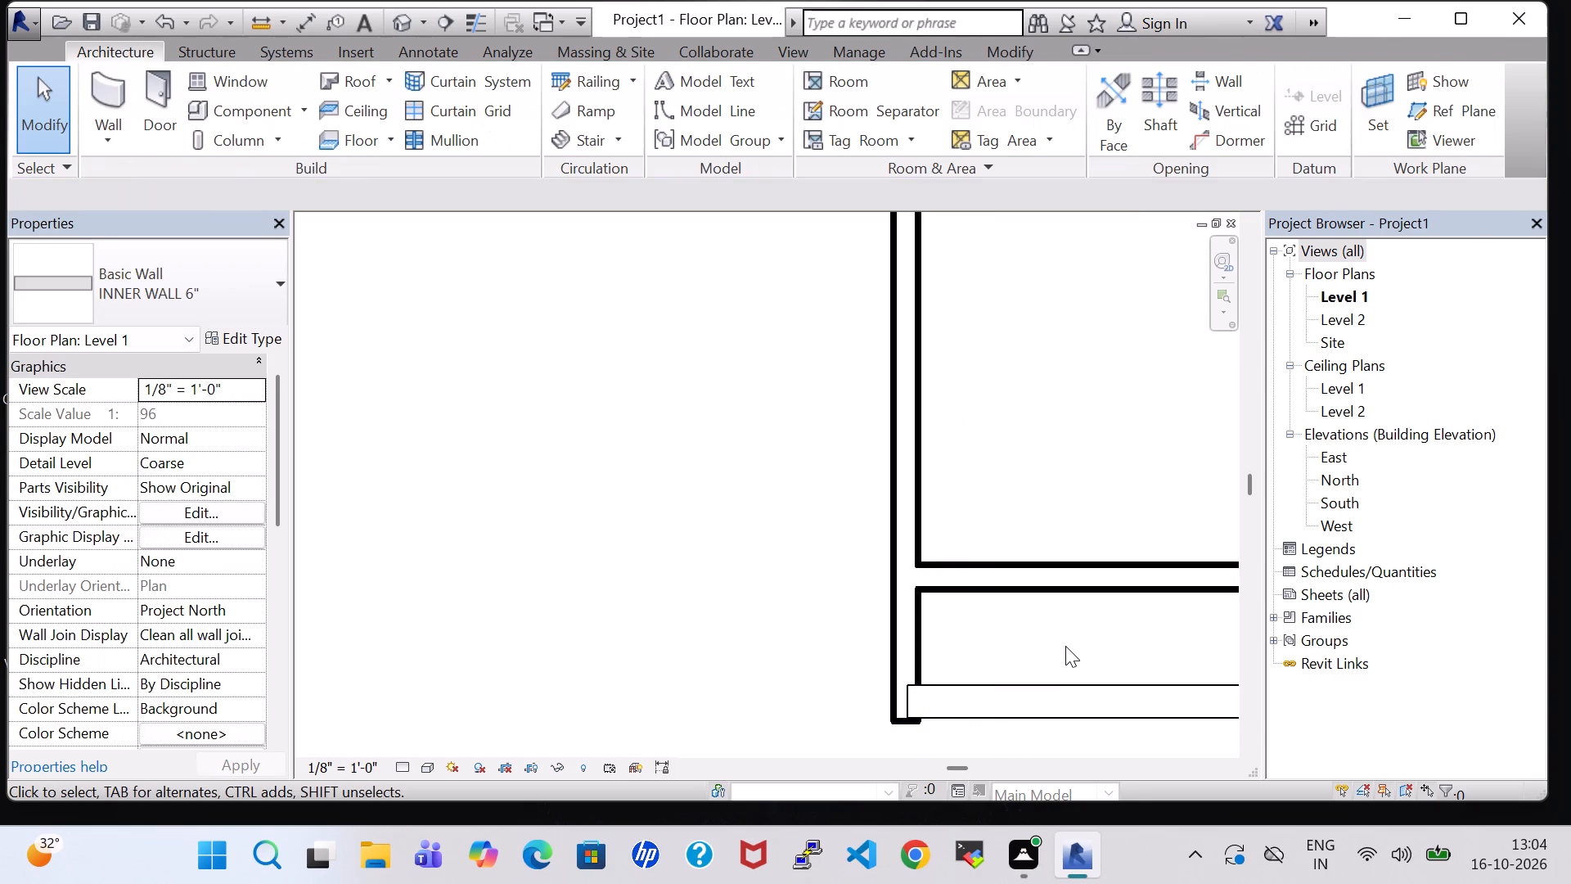
# Split that interior wall with a gap where the southeast room's south wall meets it.
pyautogui.scroll(-5, 1065, 646)
pyautogui.moveTo(1065, 646); pyautogui.dragTo(836, 607, button='middle')
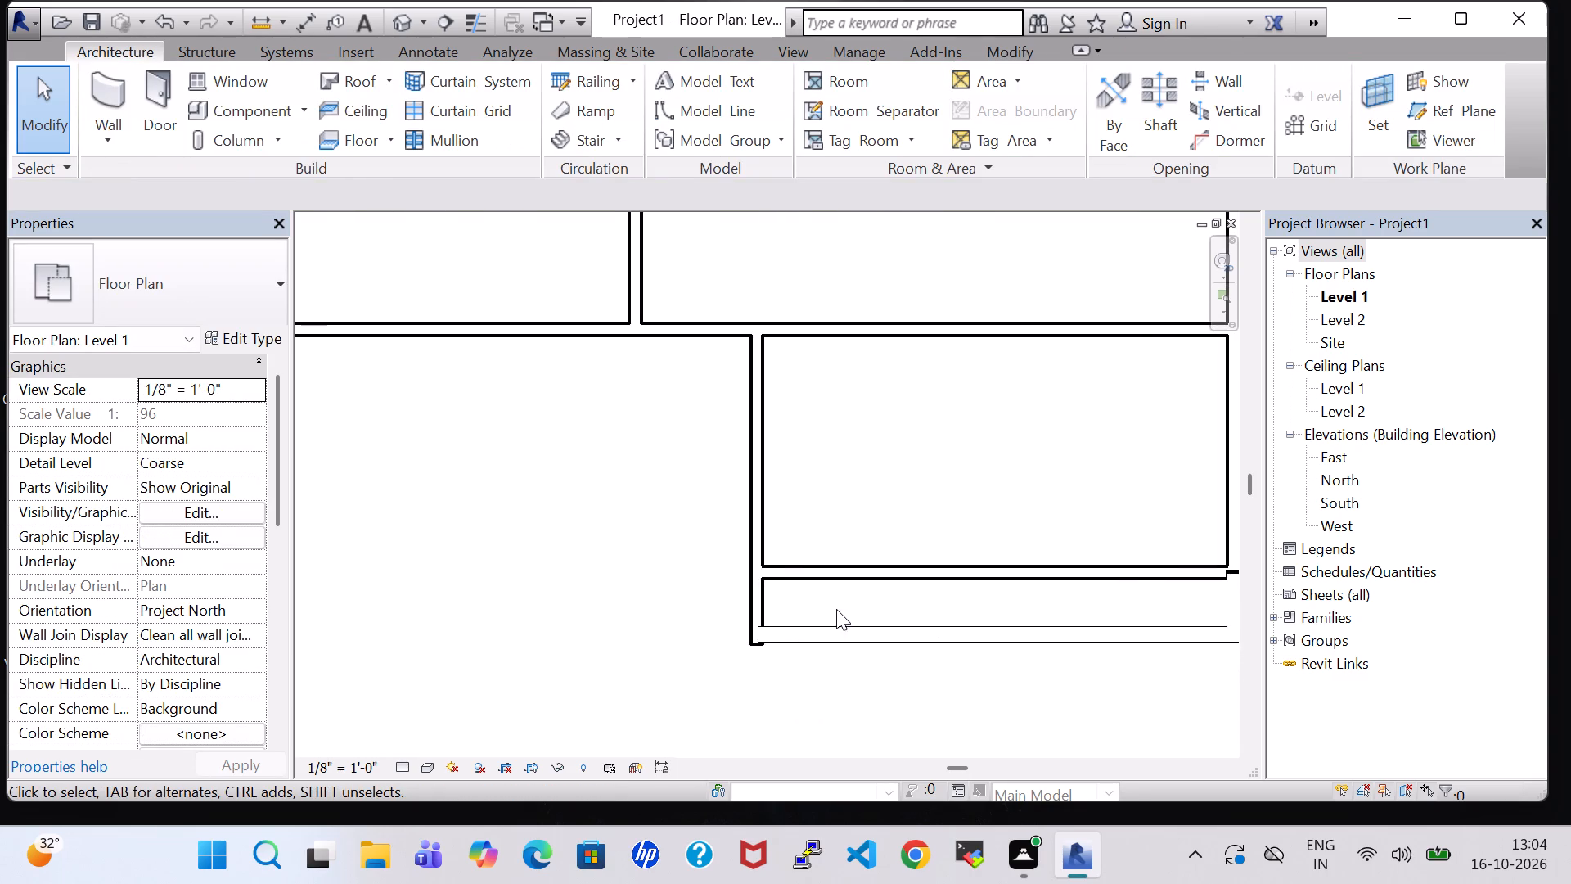
pyautogui.click(757, 598)
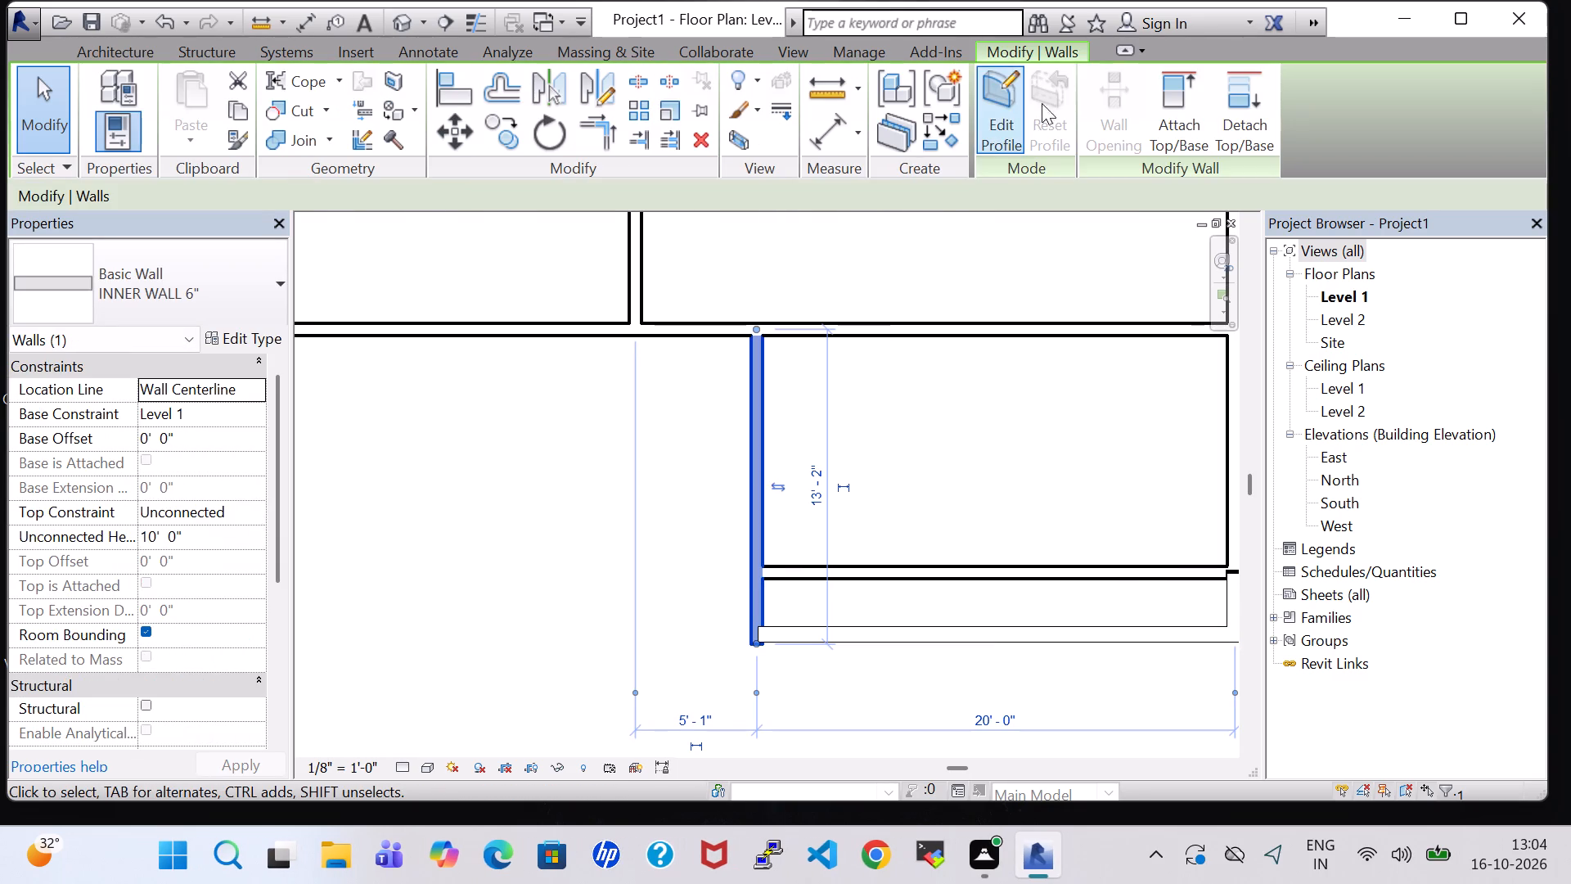
pyautogui.click(677, 86)
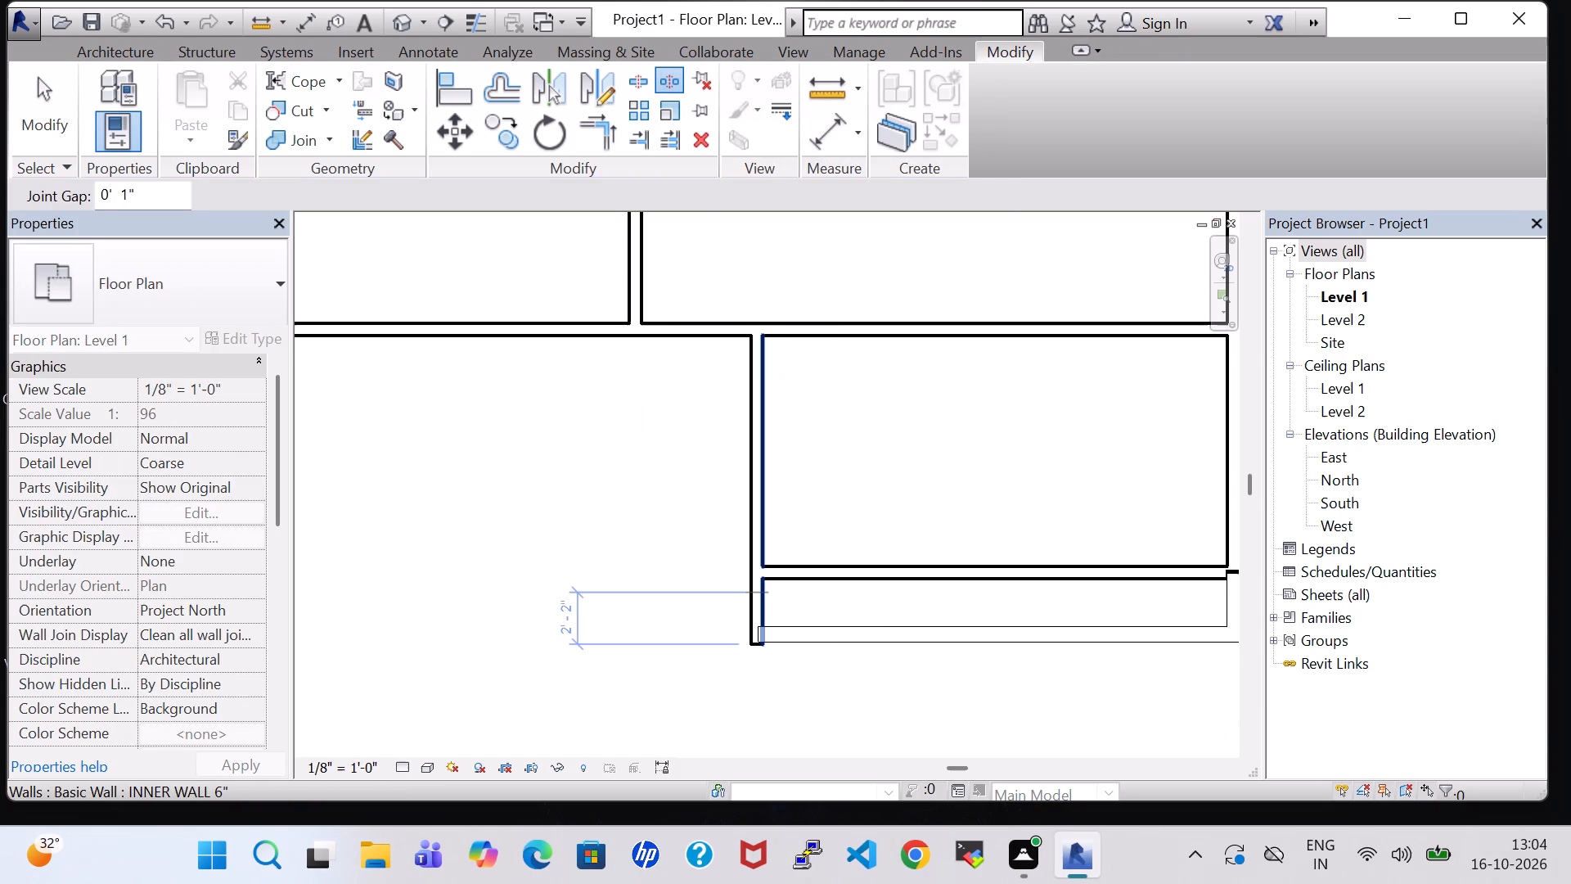
pyautogui.click(766, 577)
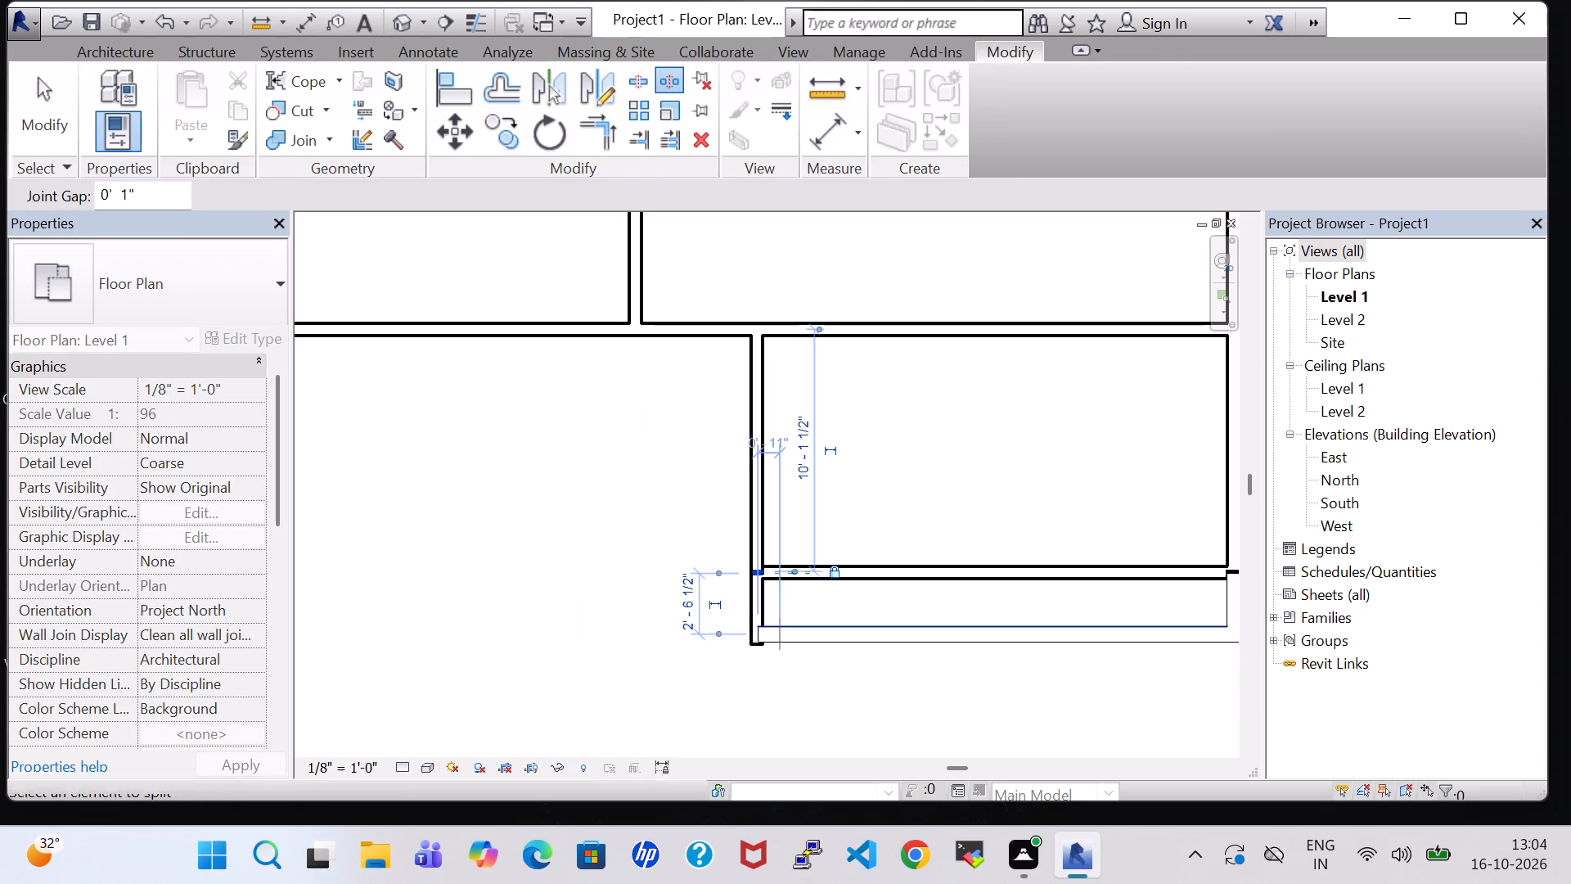
pyautogui.press('Escape')
pyautogui.press('Escape')
pyautogui.press('Escape')
# Set the unconnected height of the short wall segment at the strip's west end to 5' 0".
pyautogui.click(765, 597)
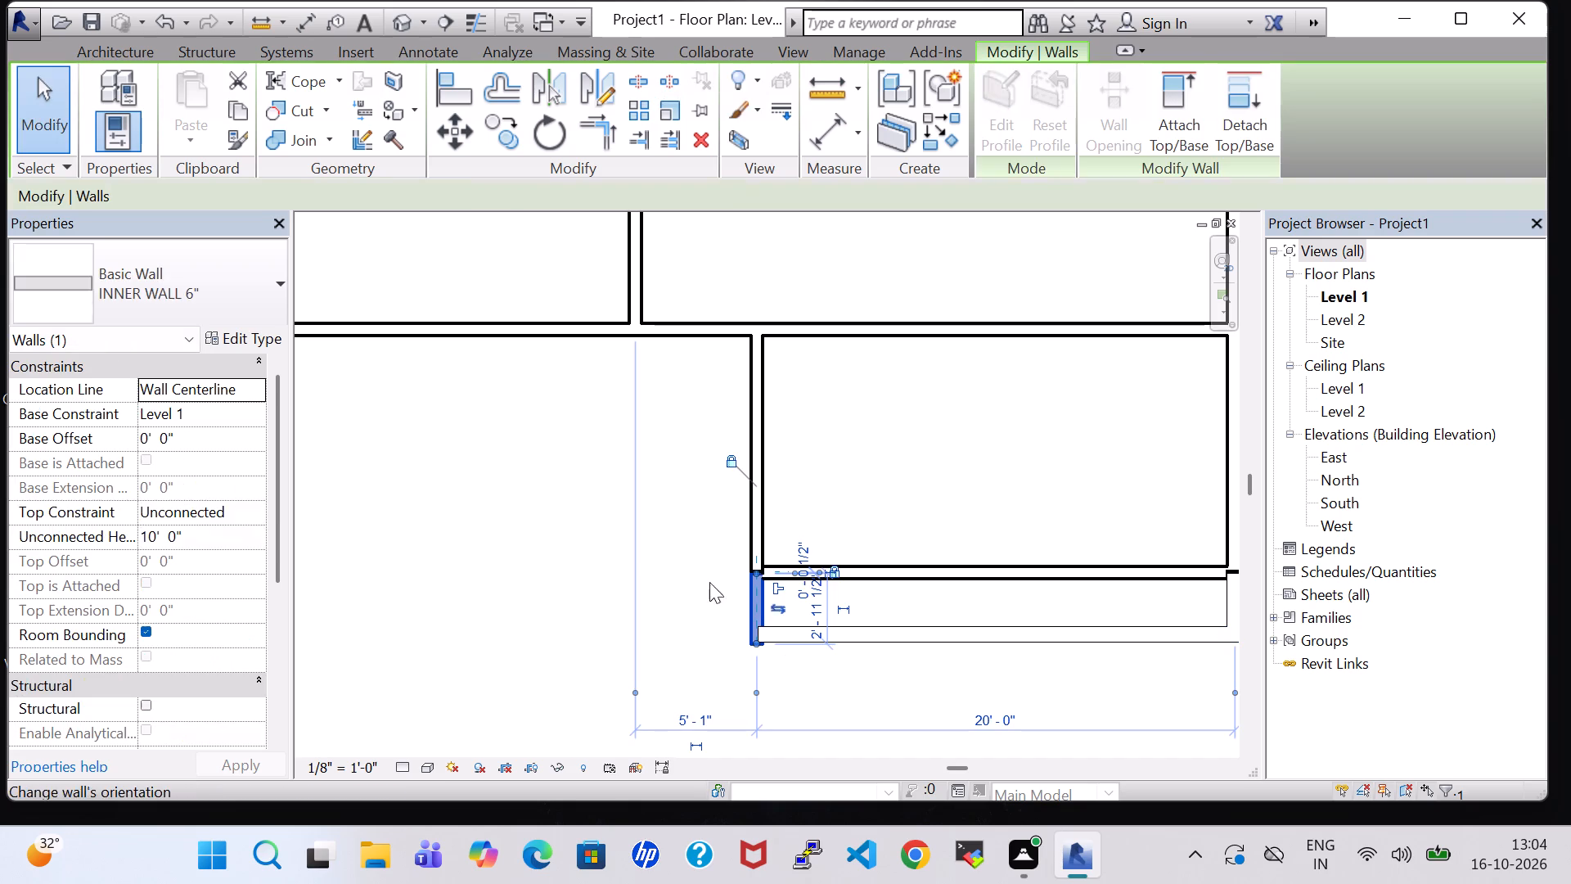
pyautogui.click(146, 532)
pyautogui.click(146, 532)
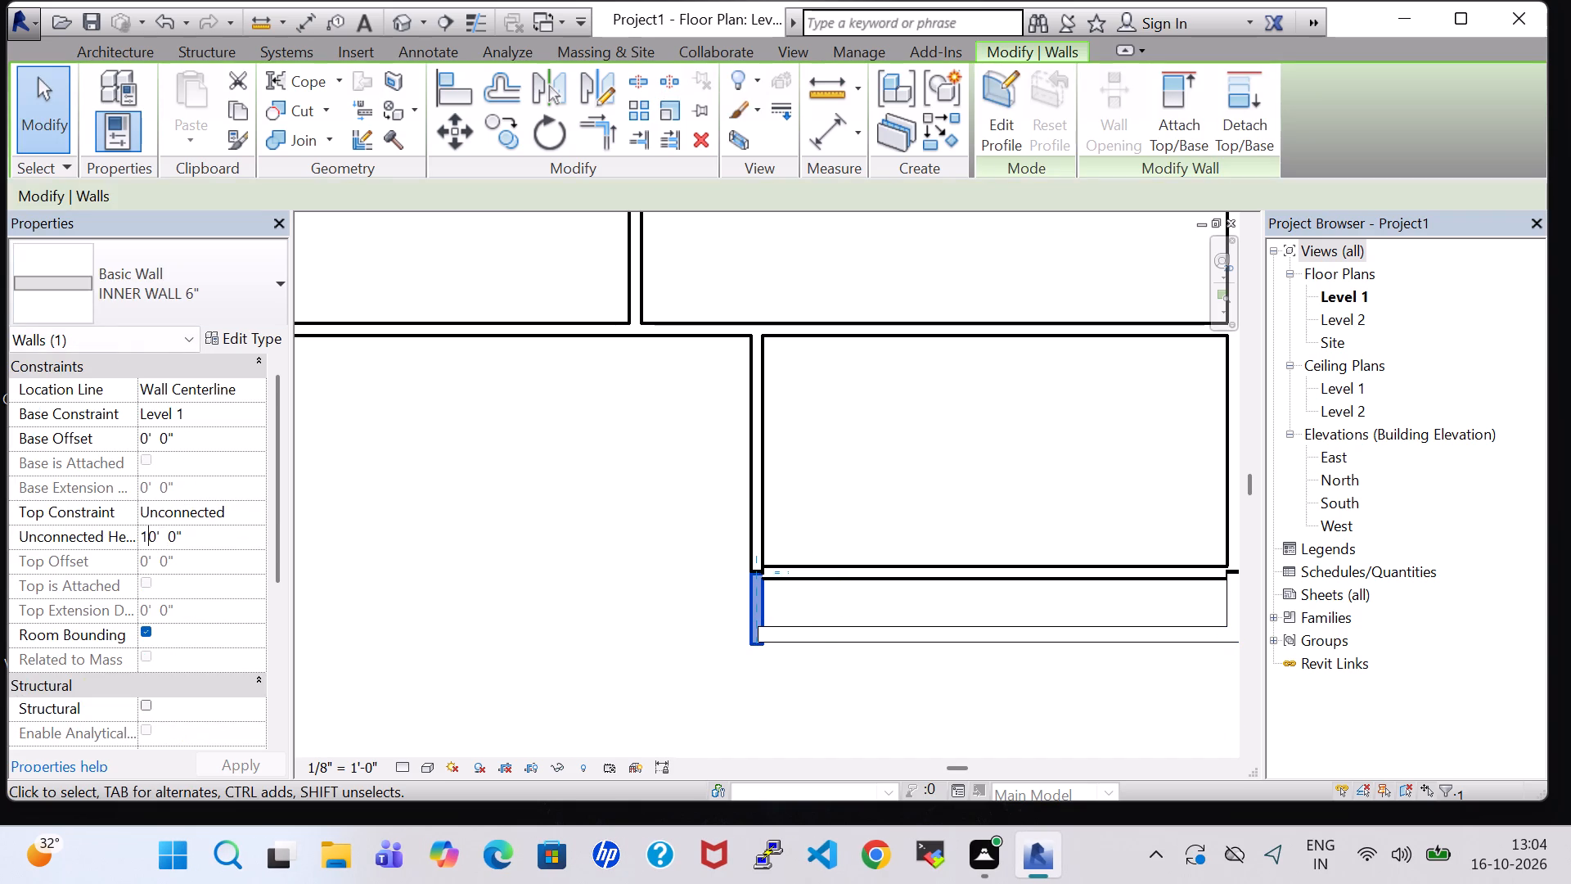
pyautogui.click(152, 534)
pyautogui.press('BackSpace')
pyautogui.press('BackSpace')
pyautogui.press('5')
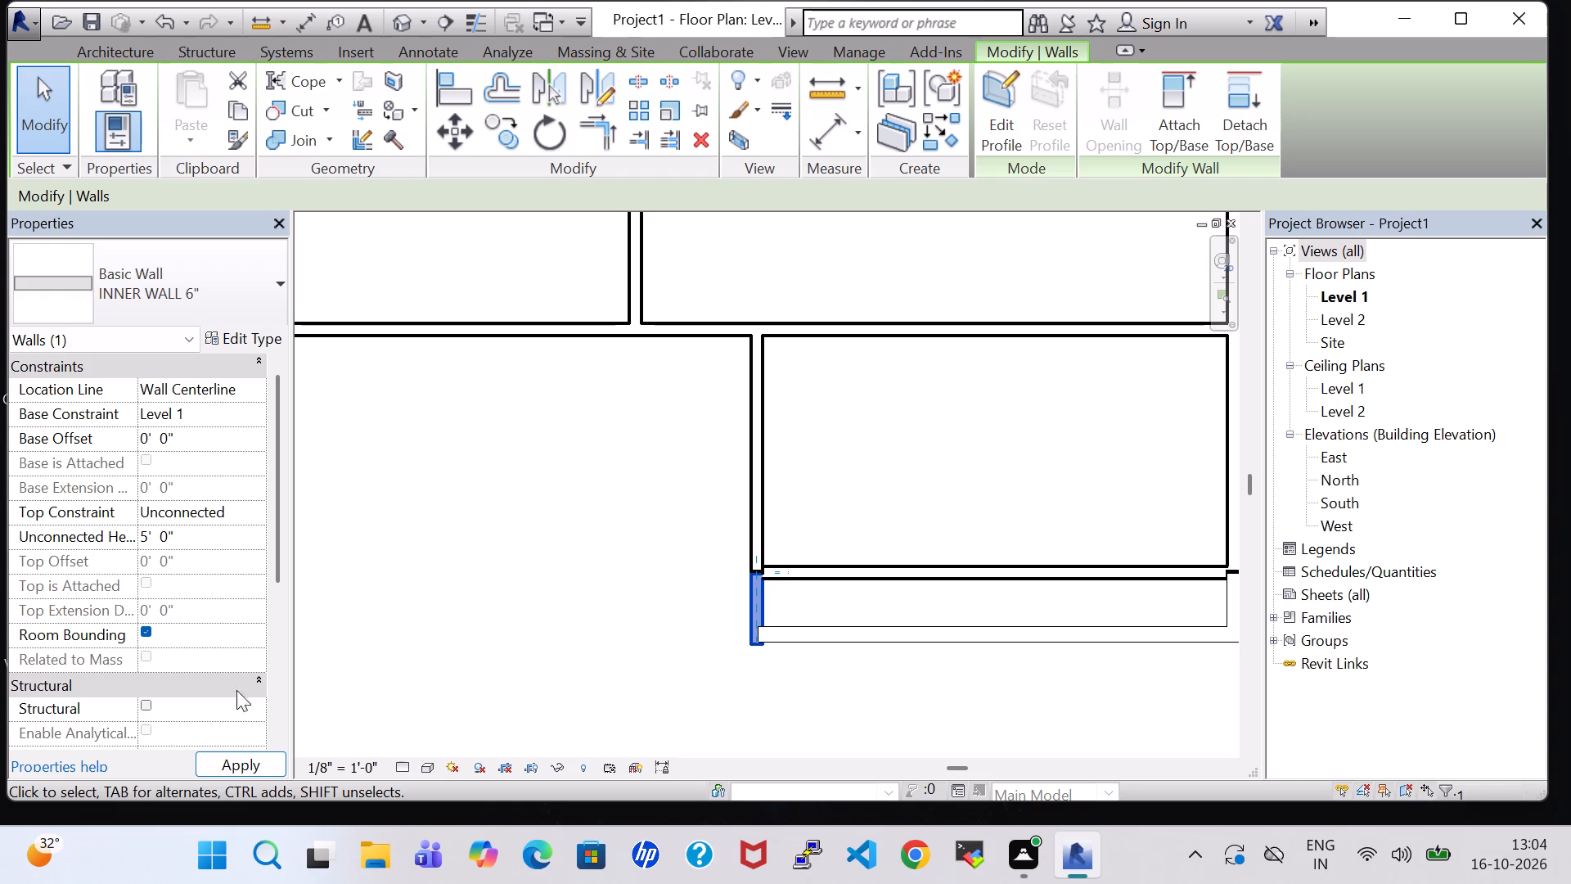
pyautogui.click(254, 764)
pyautogui.click(712, 687)
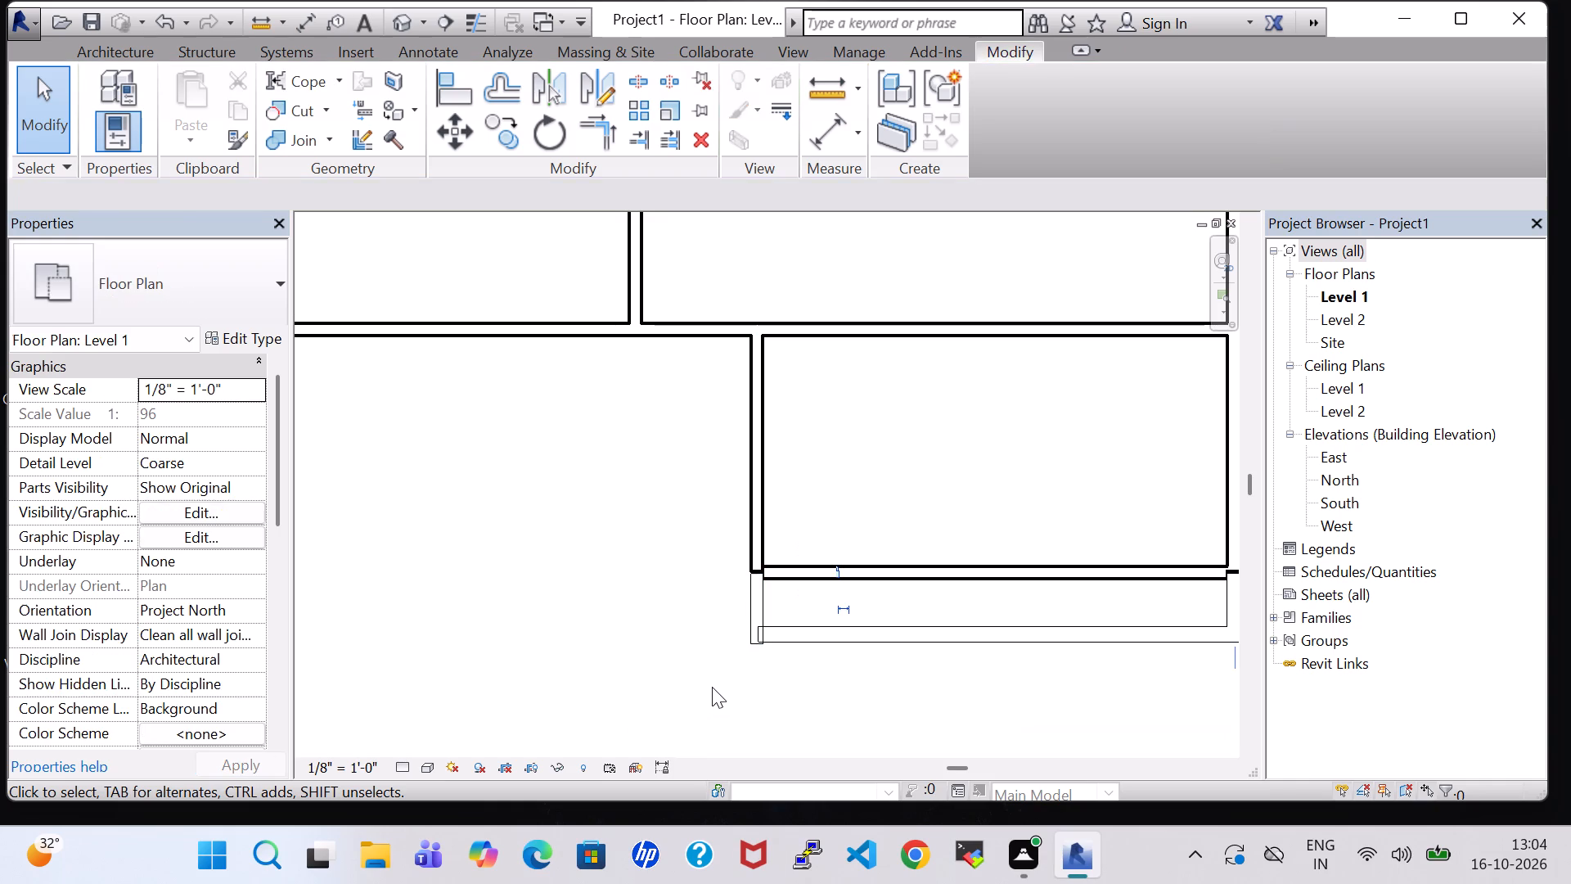
# Nudge the strip's low south wall west and slightly south to meet the short west segment's outer corner.
pyautogui.scroll(2, 762, 635)
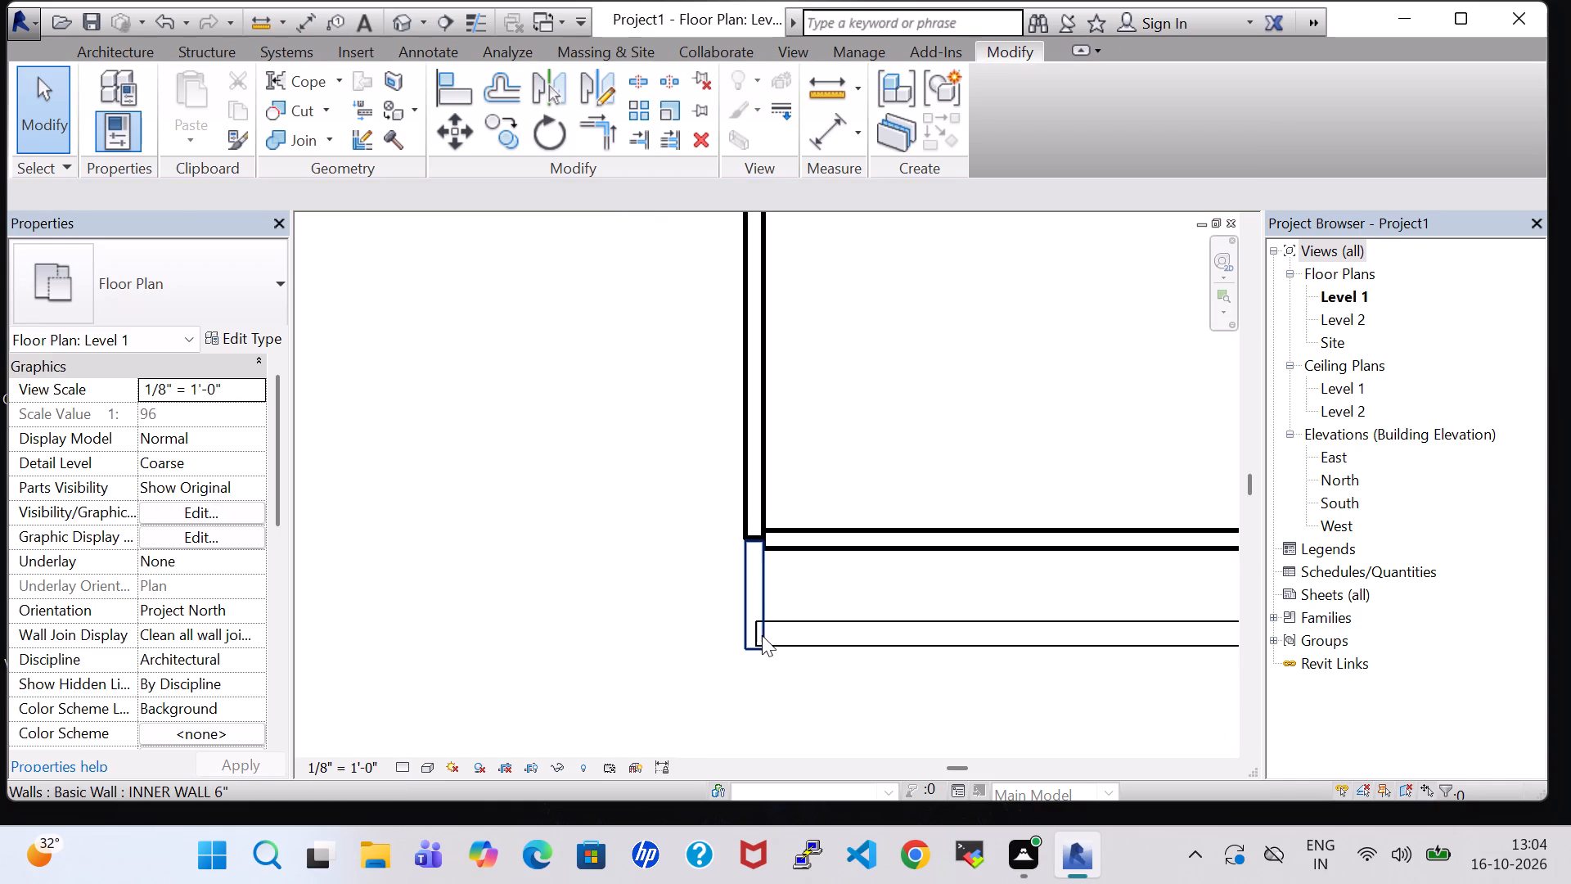
pyautogui.scroll(2, 762, 635)
pyautogui.click(806, 625)
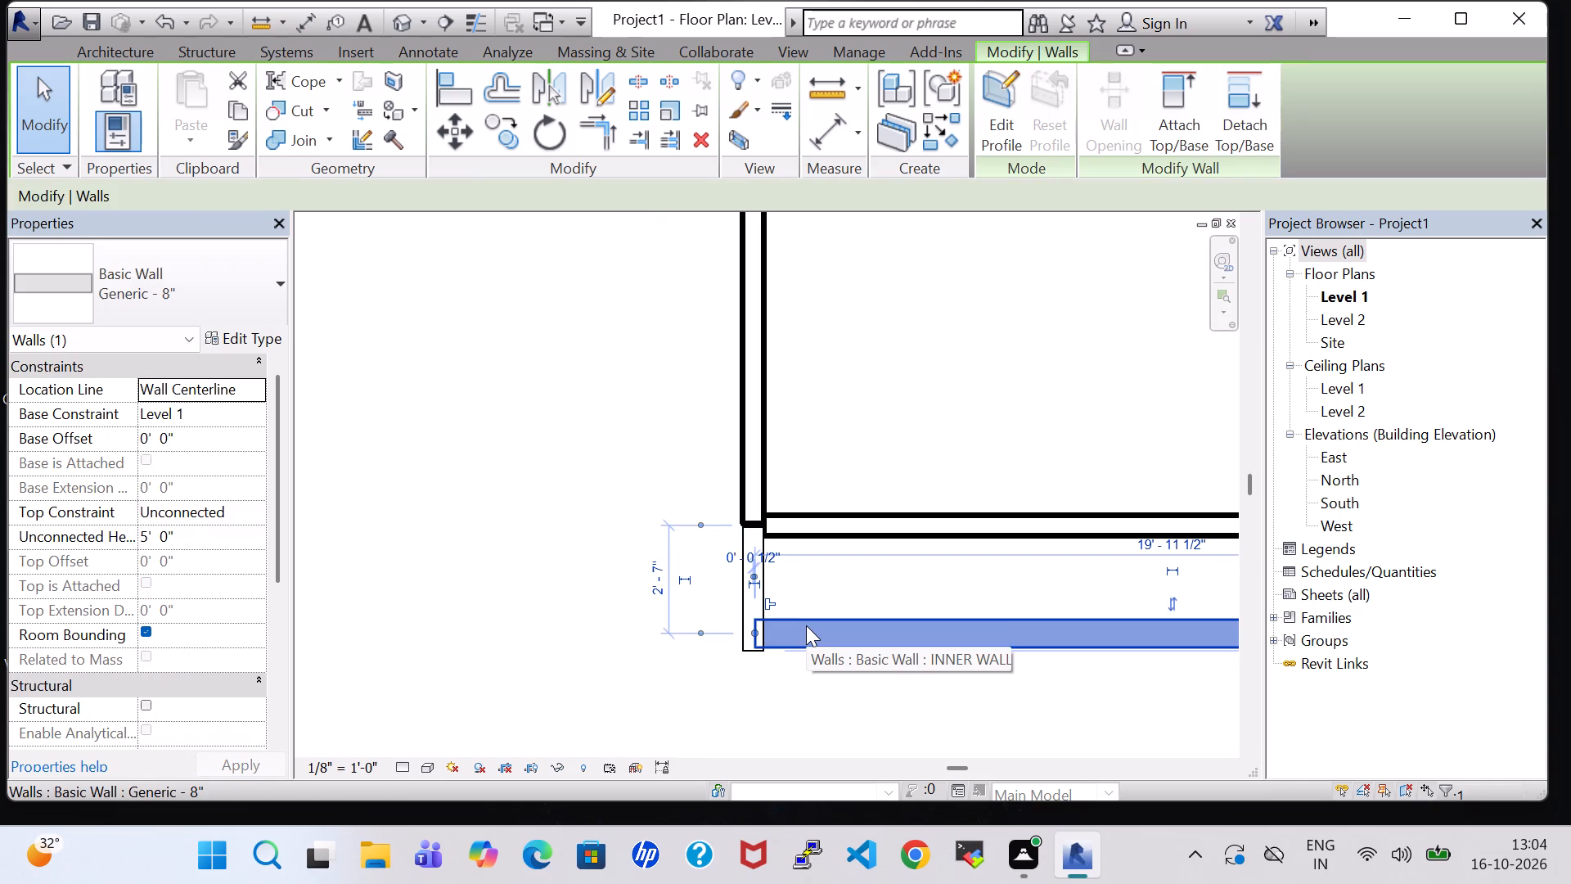
pyautogui.press('Left')
pyautogui.press('Left')
pyautogui.press('Left')
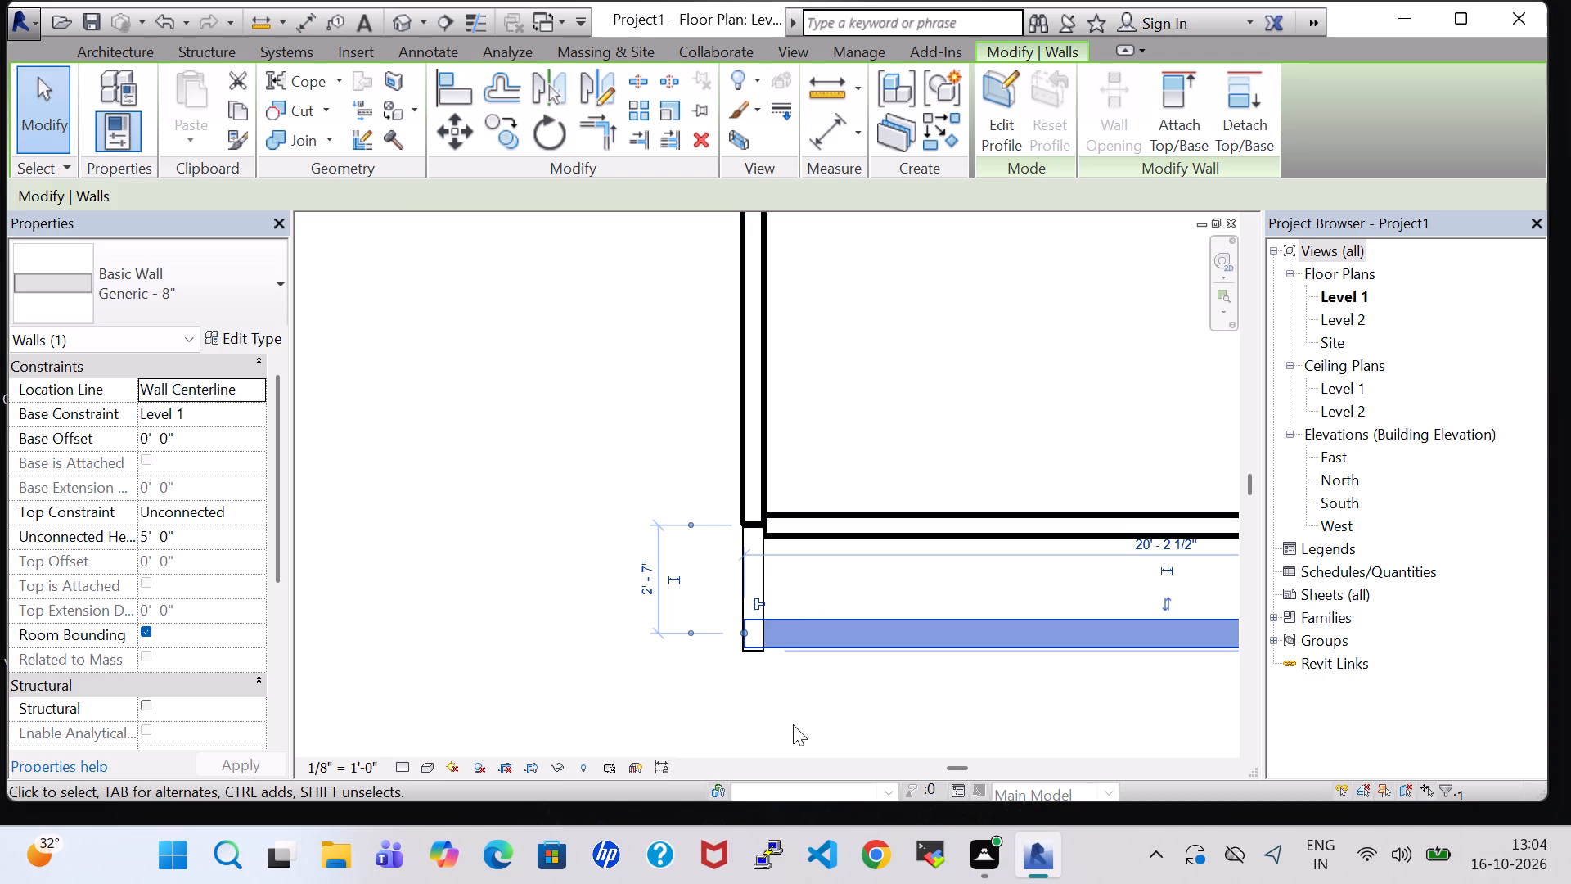
pyautogui.click(793, 724)
pyautogui.click(788, 643)
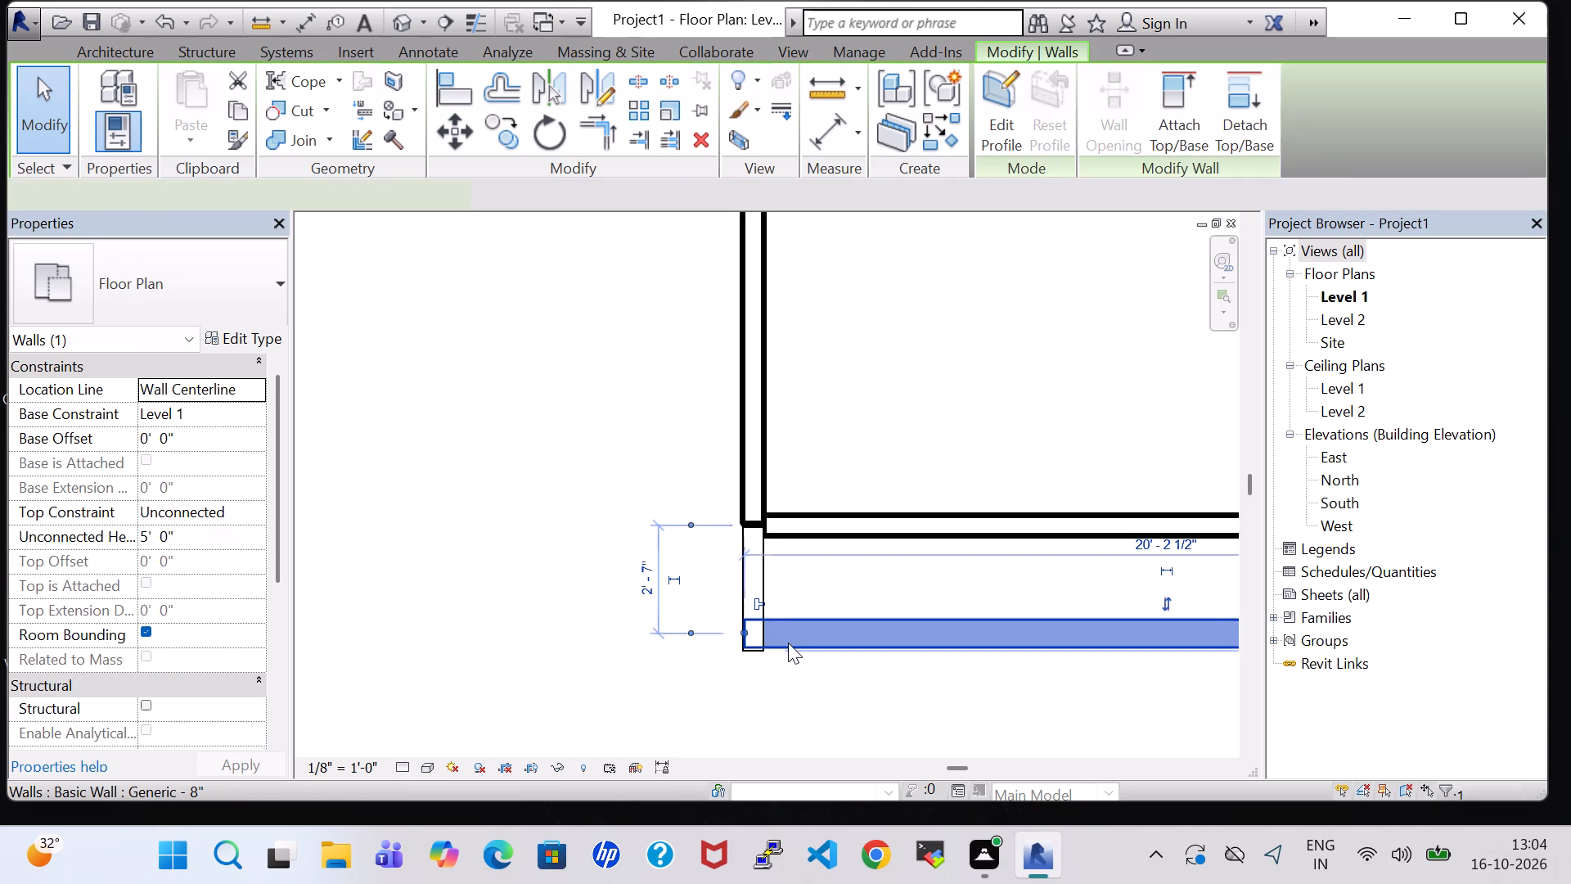
pyautogui.press('Down')
pyautogui.click(812, 744)
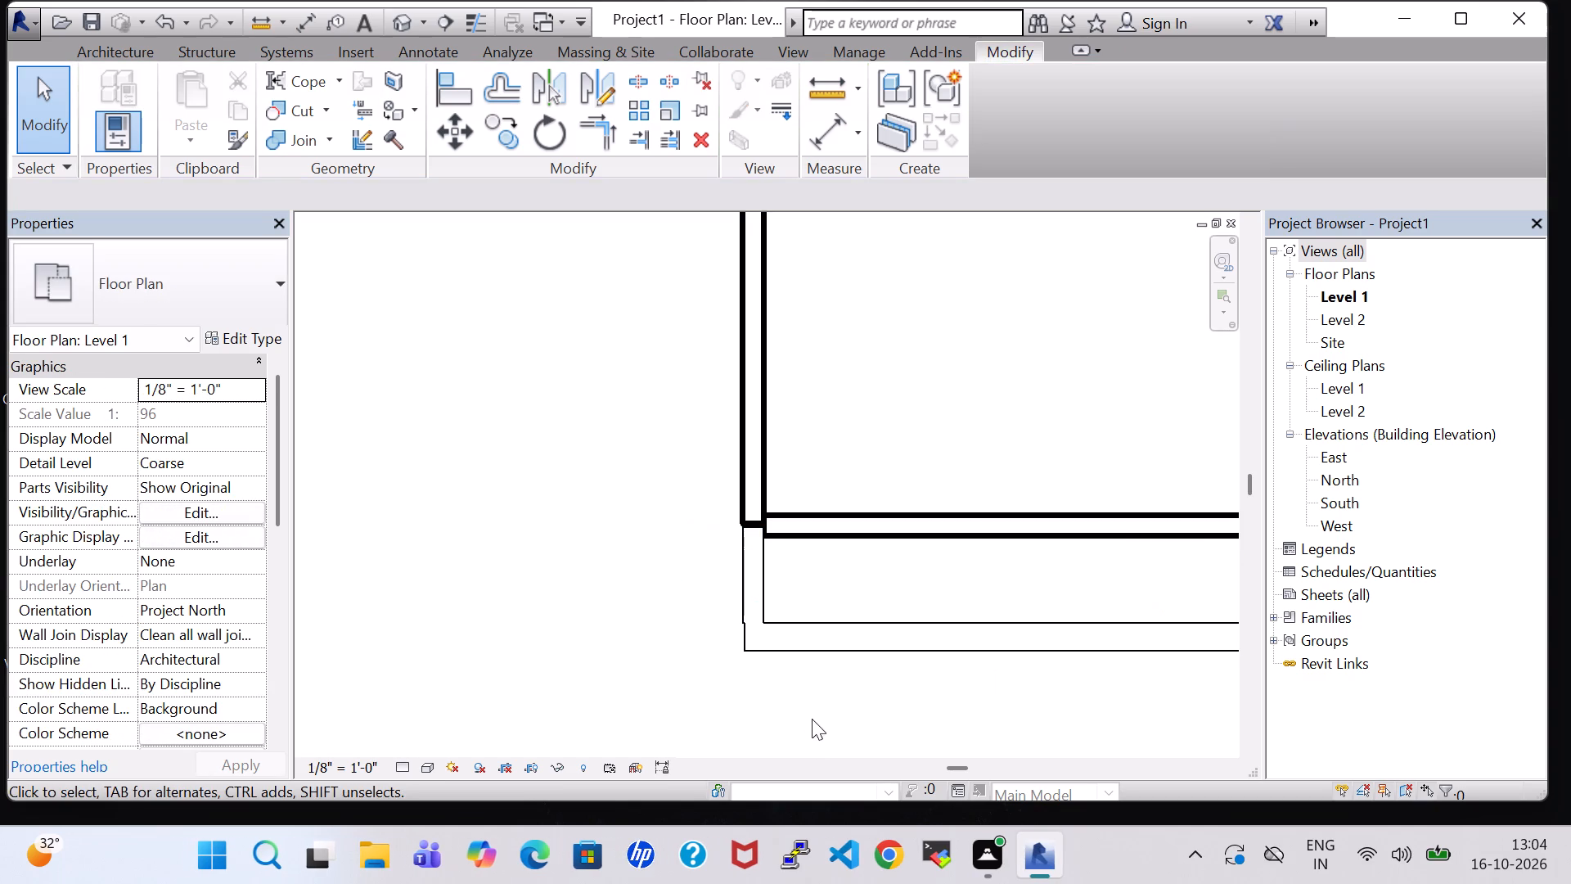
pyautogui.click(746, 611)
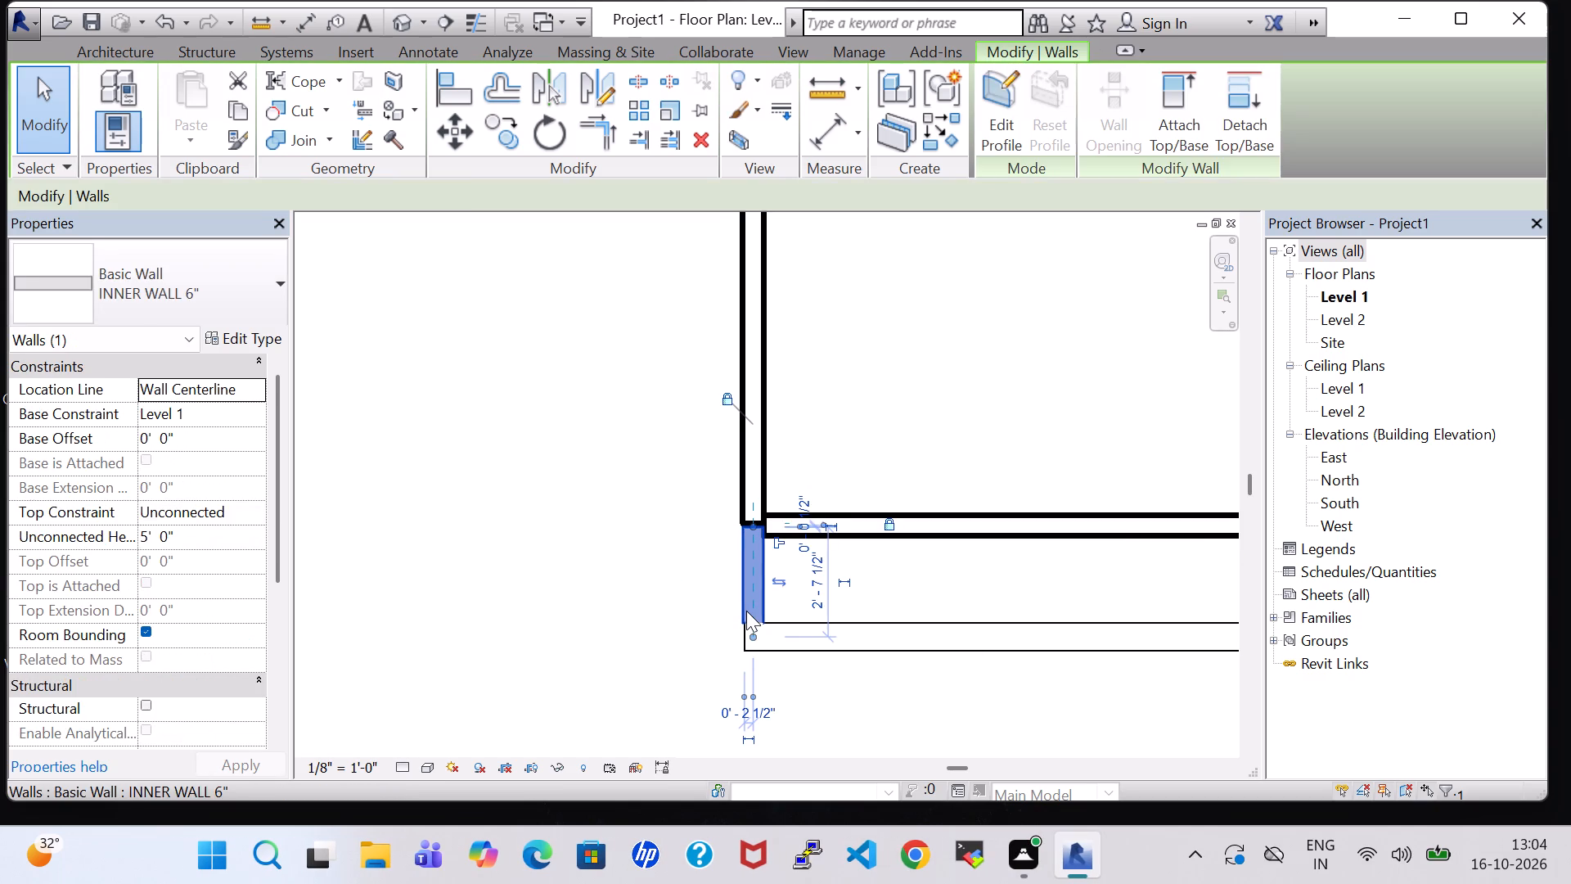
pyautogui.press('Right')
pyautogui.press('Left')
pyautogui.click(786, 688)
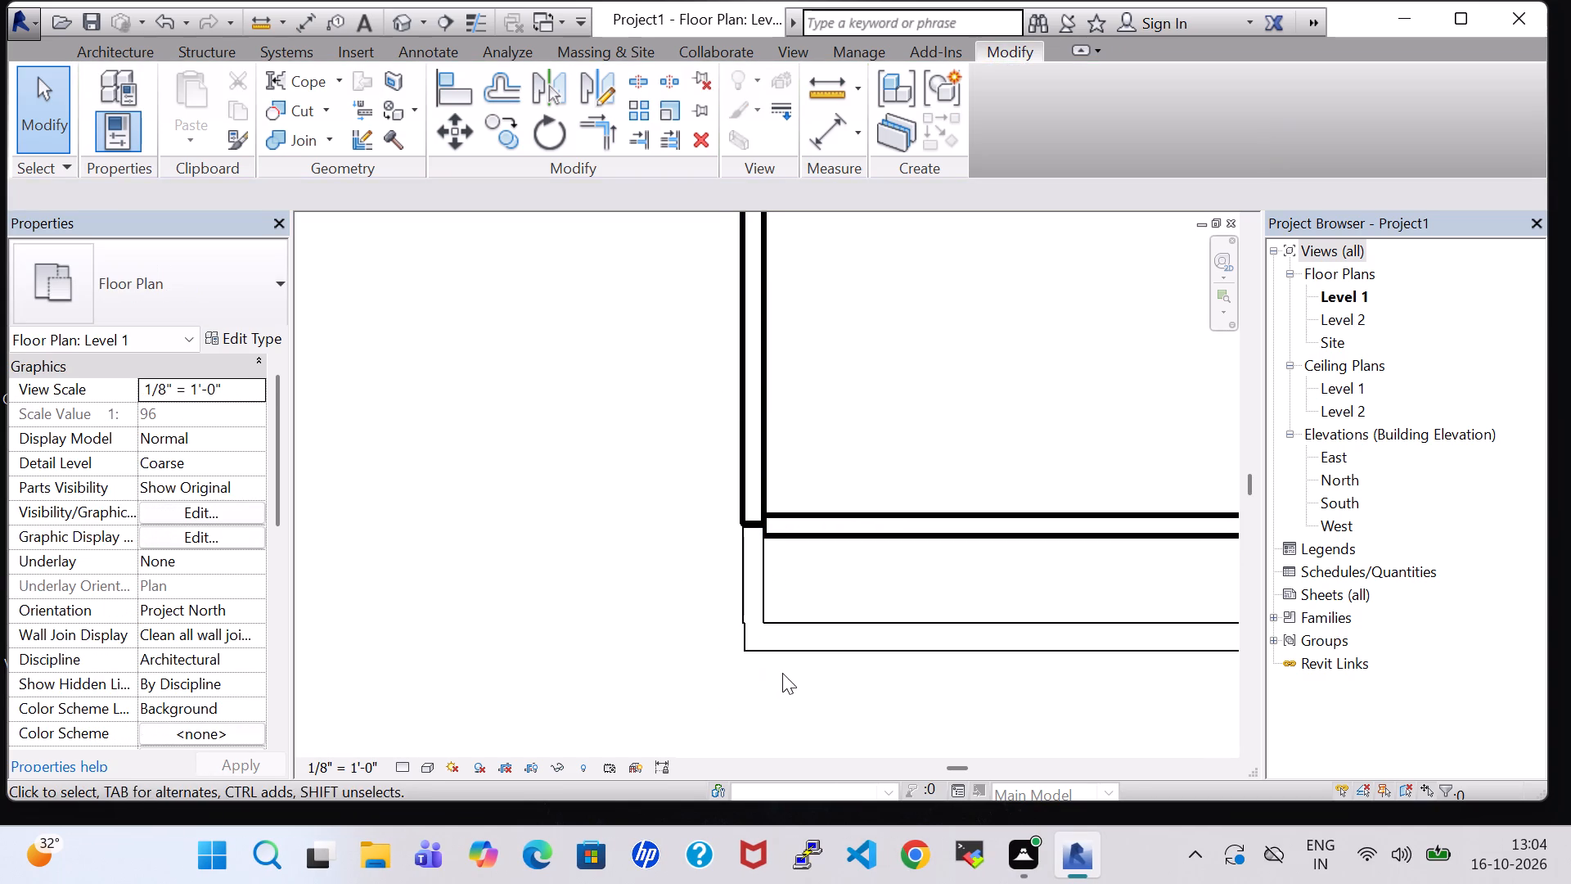
# Nudge the strip's low south wall slightly farther west to align its end with the short segment's outer face.
pyautogui.click(745, 640)
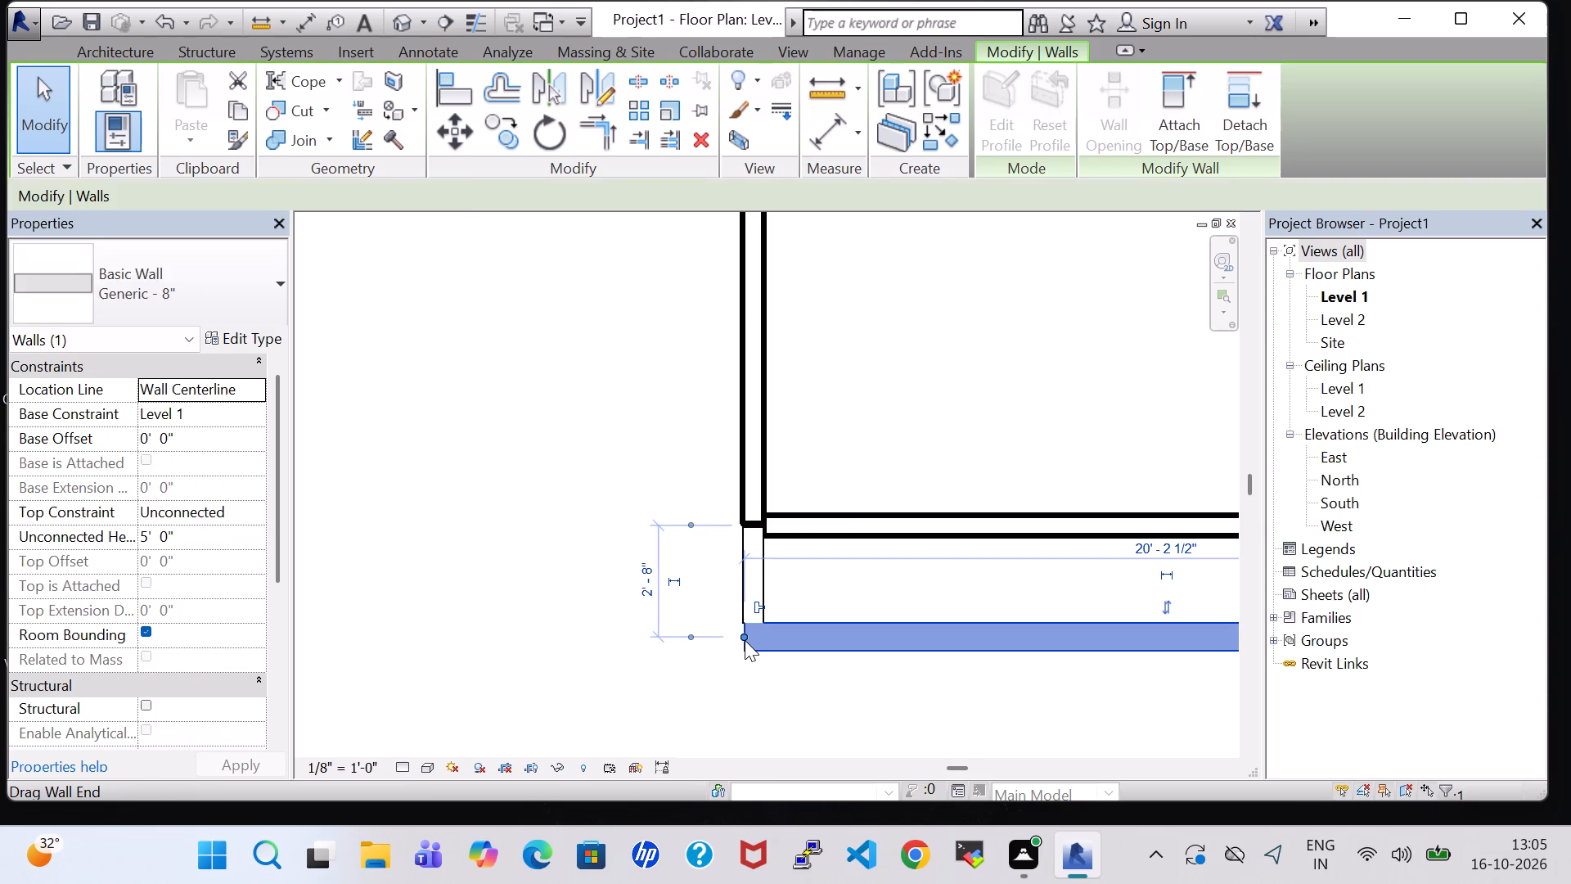
pyautogui.press('Left')
pyautogui.click(792, 699)
# Nudge the full-height wall west of the southeast room south to the outer face of the room's south wall, unjoining the conflicting elements.
pyautogui.scroll(-3, 792, 699)
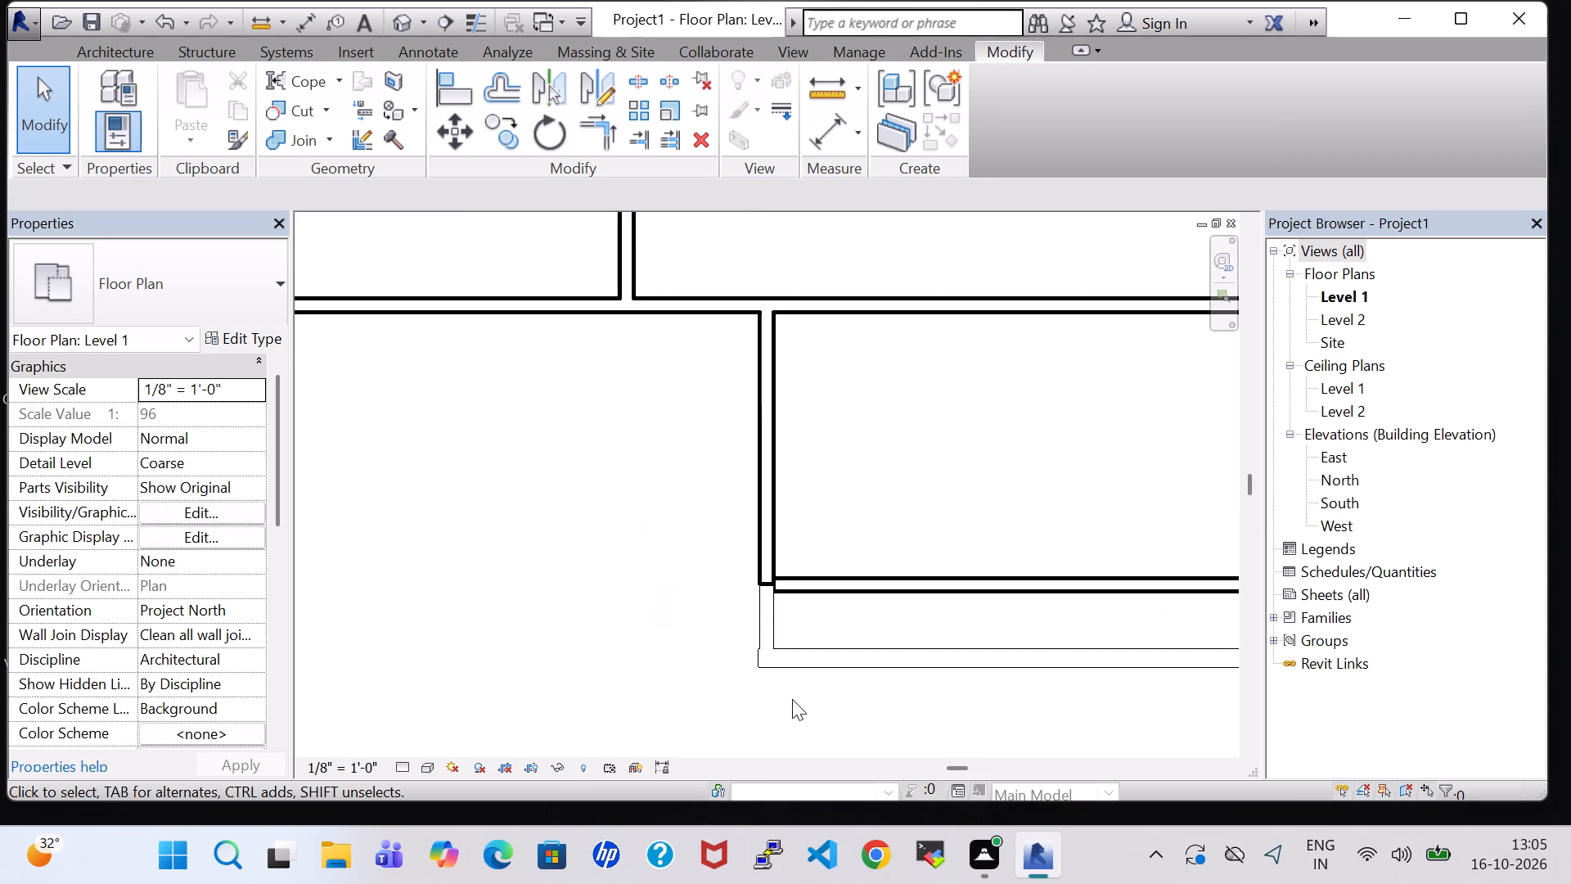
pyautogui.scroll(-4, 792, 699)
pyautogui.moveTo(792, 699); pyautogui.dragTo(790, 690, button='middle')
pyautogui.scroll(6, 785, 655)
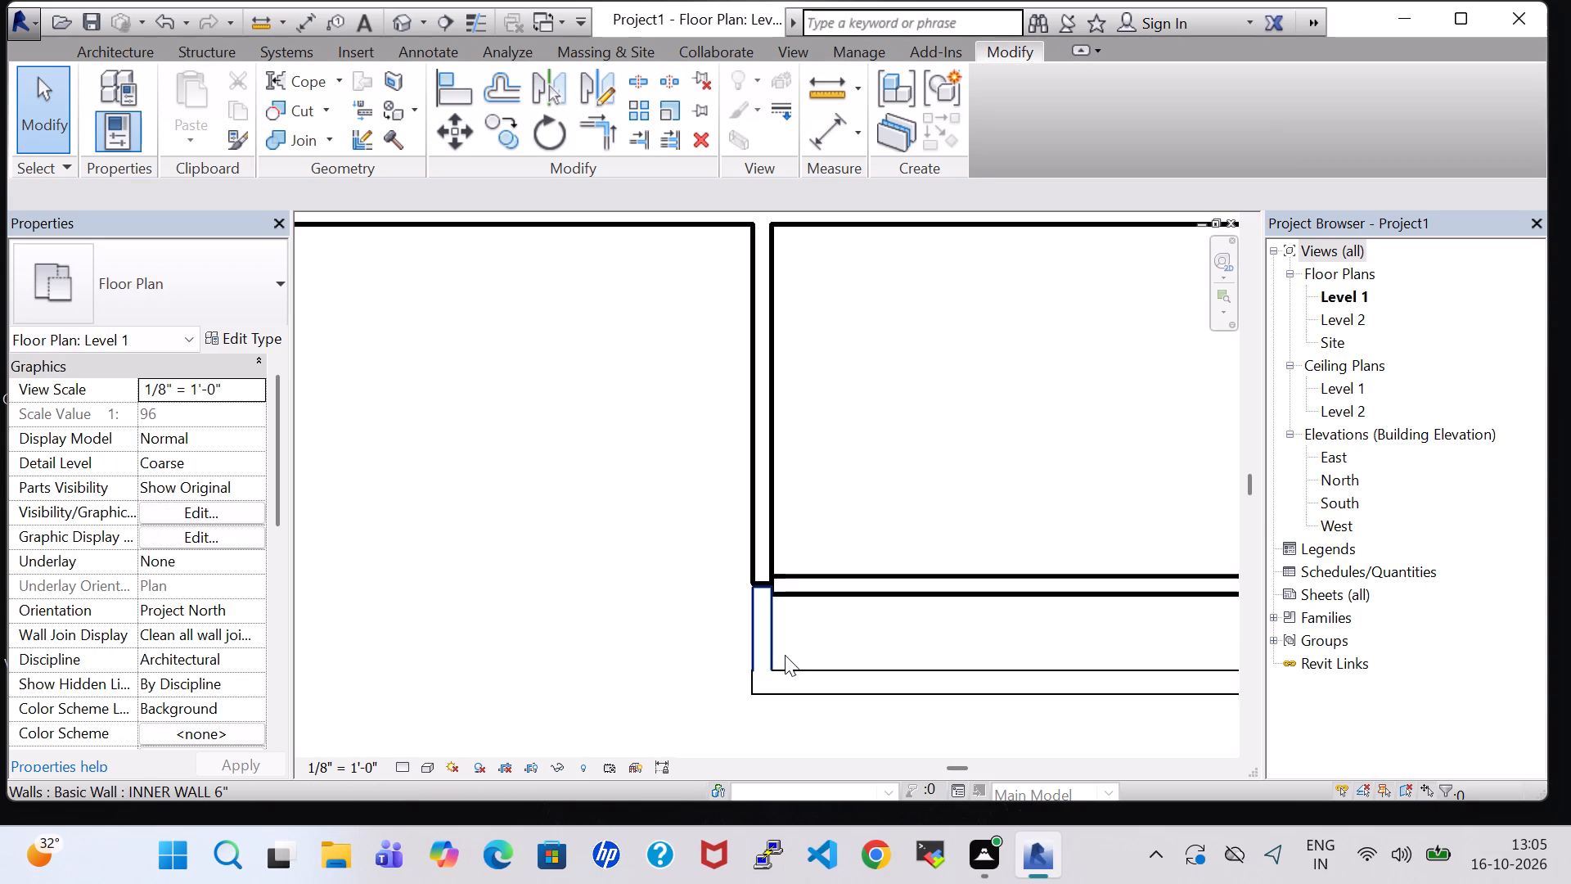
pyautogui.click(772, 529)
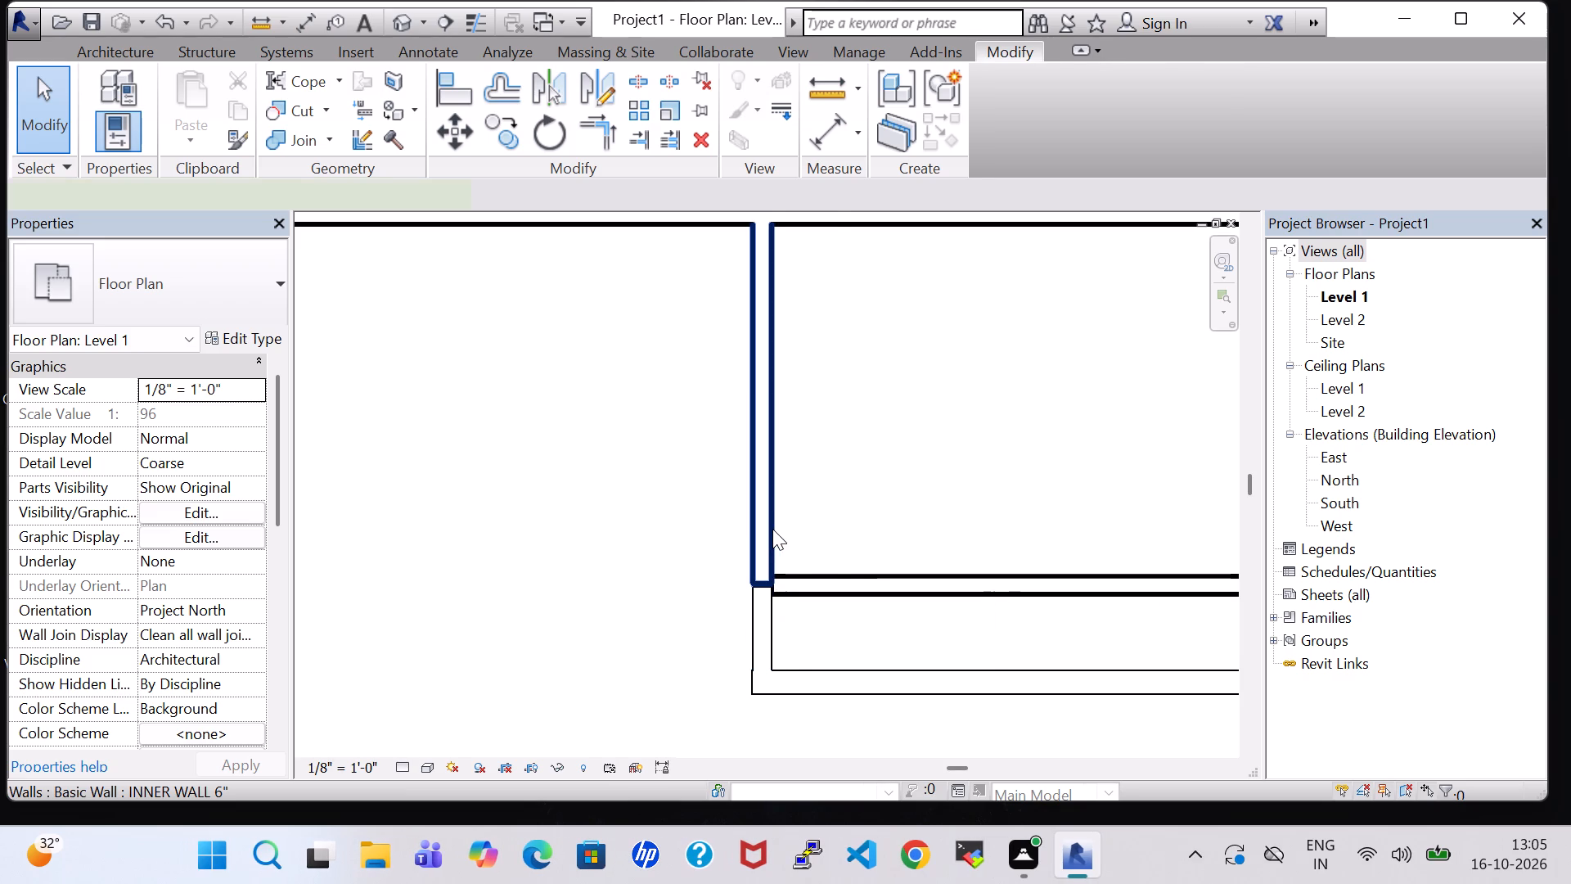
pyautogui.press('Down')
pyautogui.press('Down')
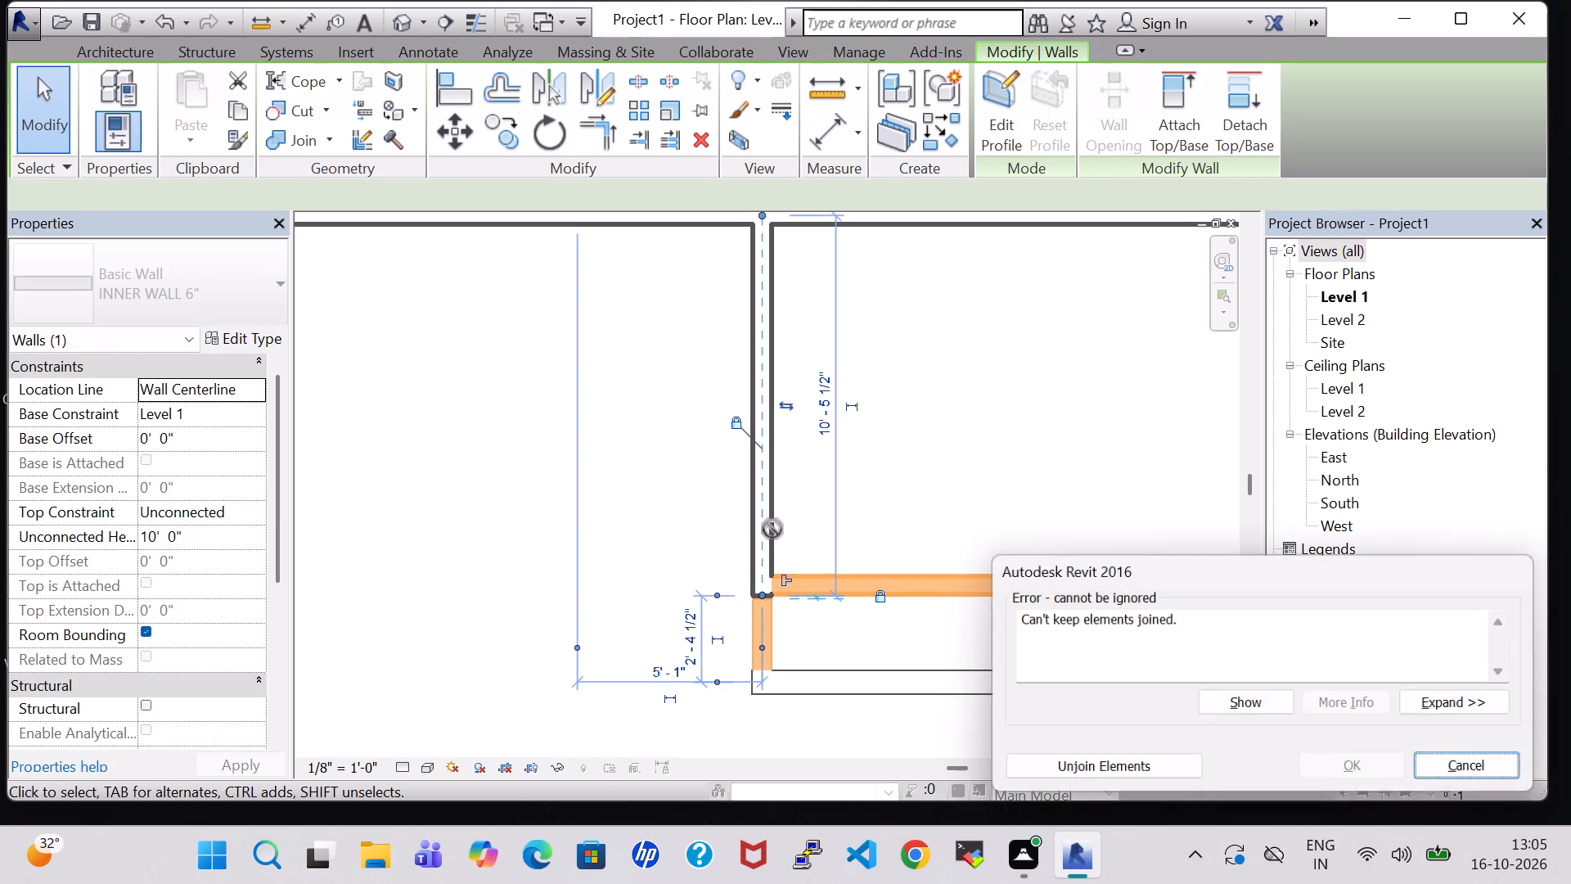
pyautogui.click(1130, 764)
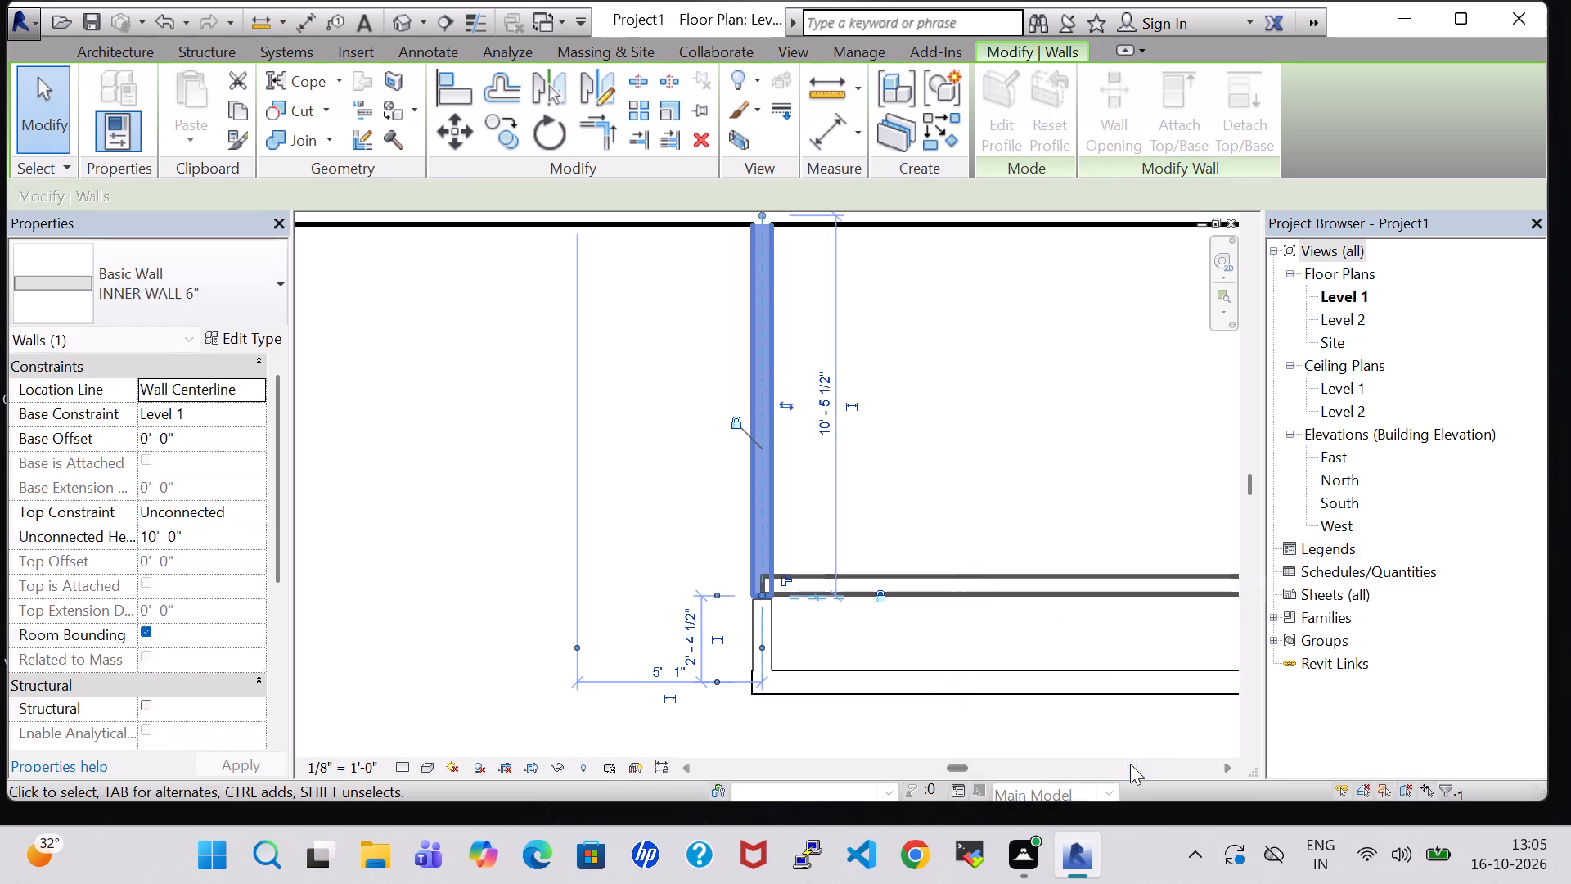
pyautogui.click(990, 440)
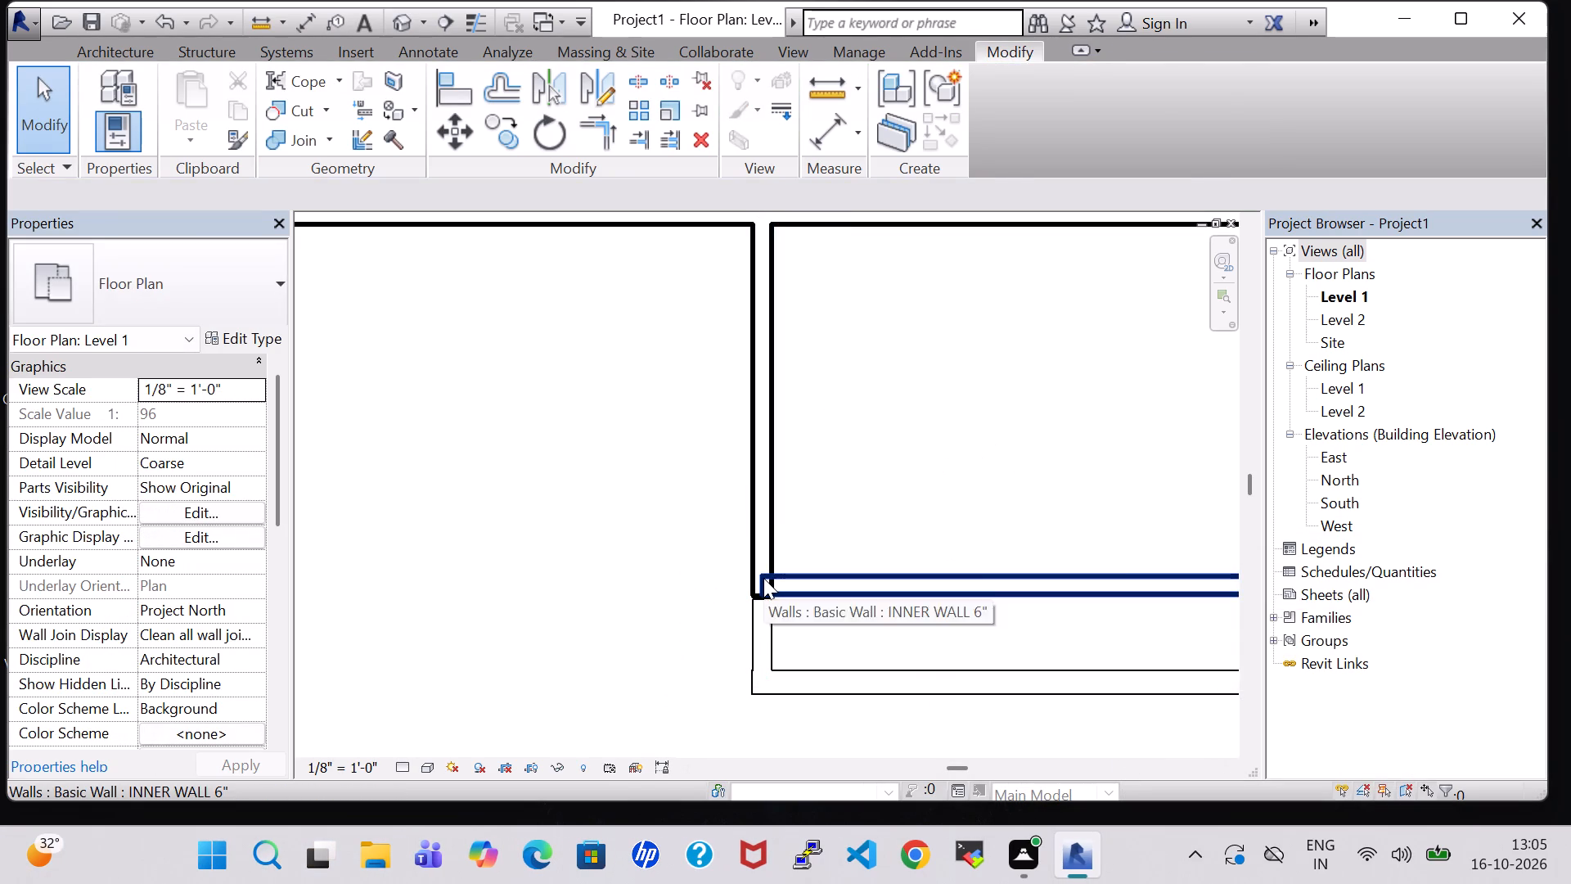
# Nudge the southeast room's south wall west to close its corner with the full-height west wall.
pyautogui.click(763, 578)
pyautogui.press('Left')
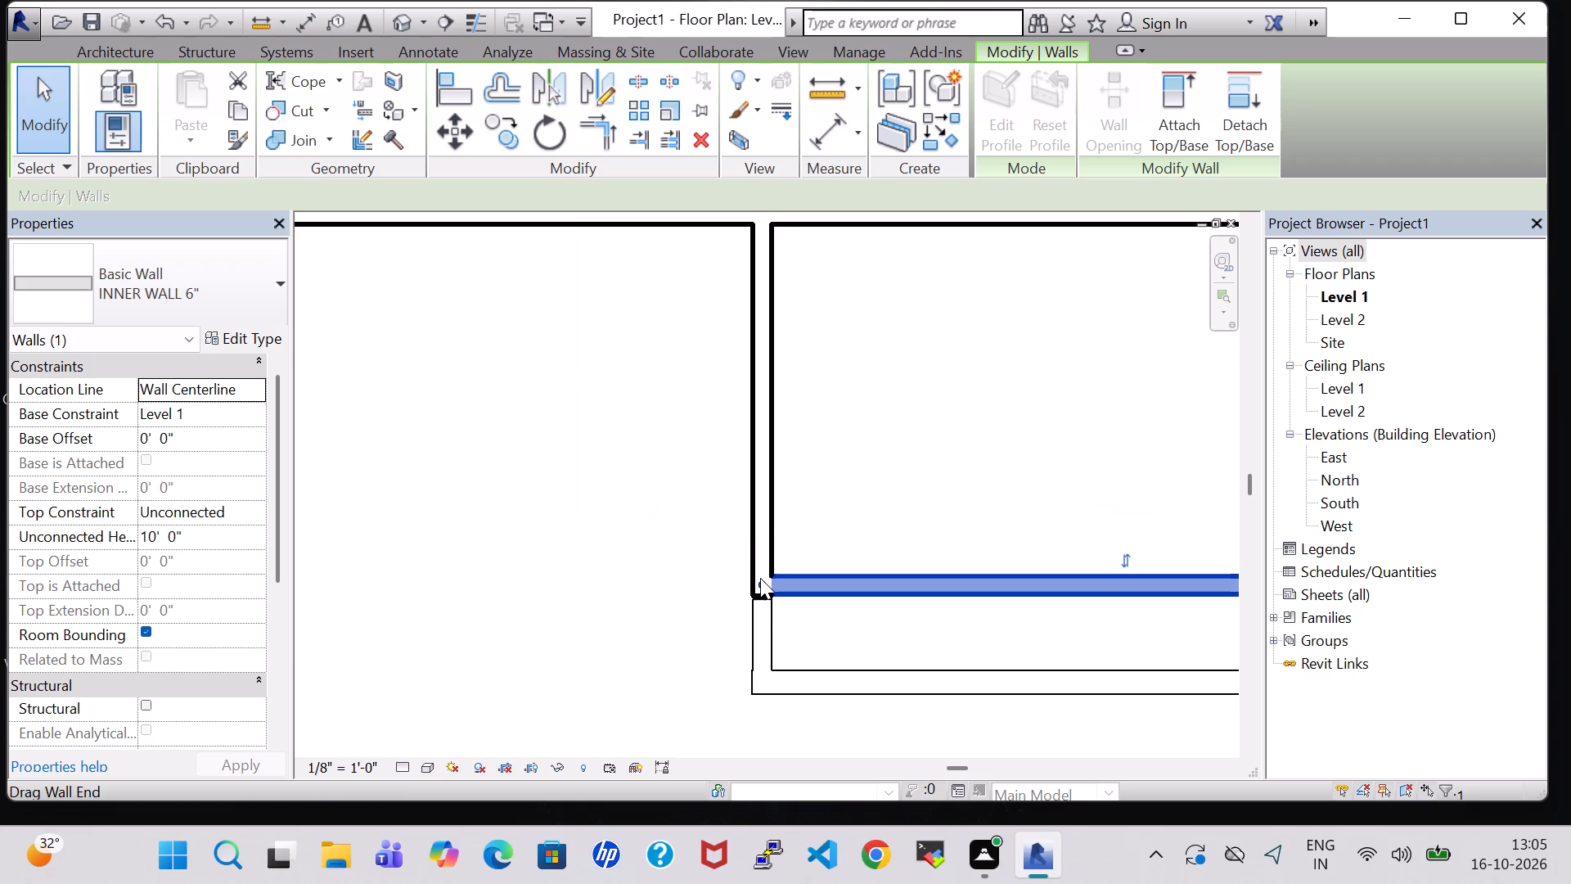
pyautogui.click(928, 271)
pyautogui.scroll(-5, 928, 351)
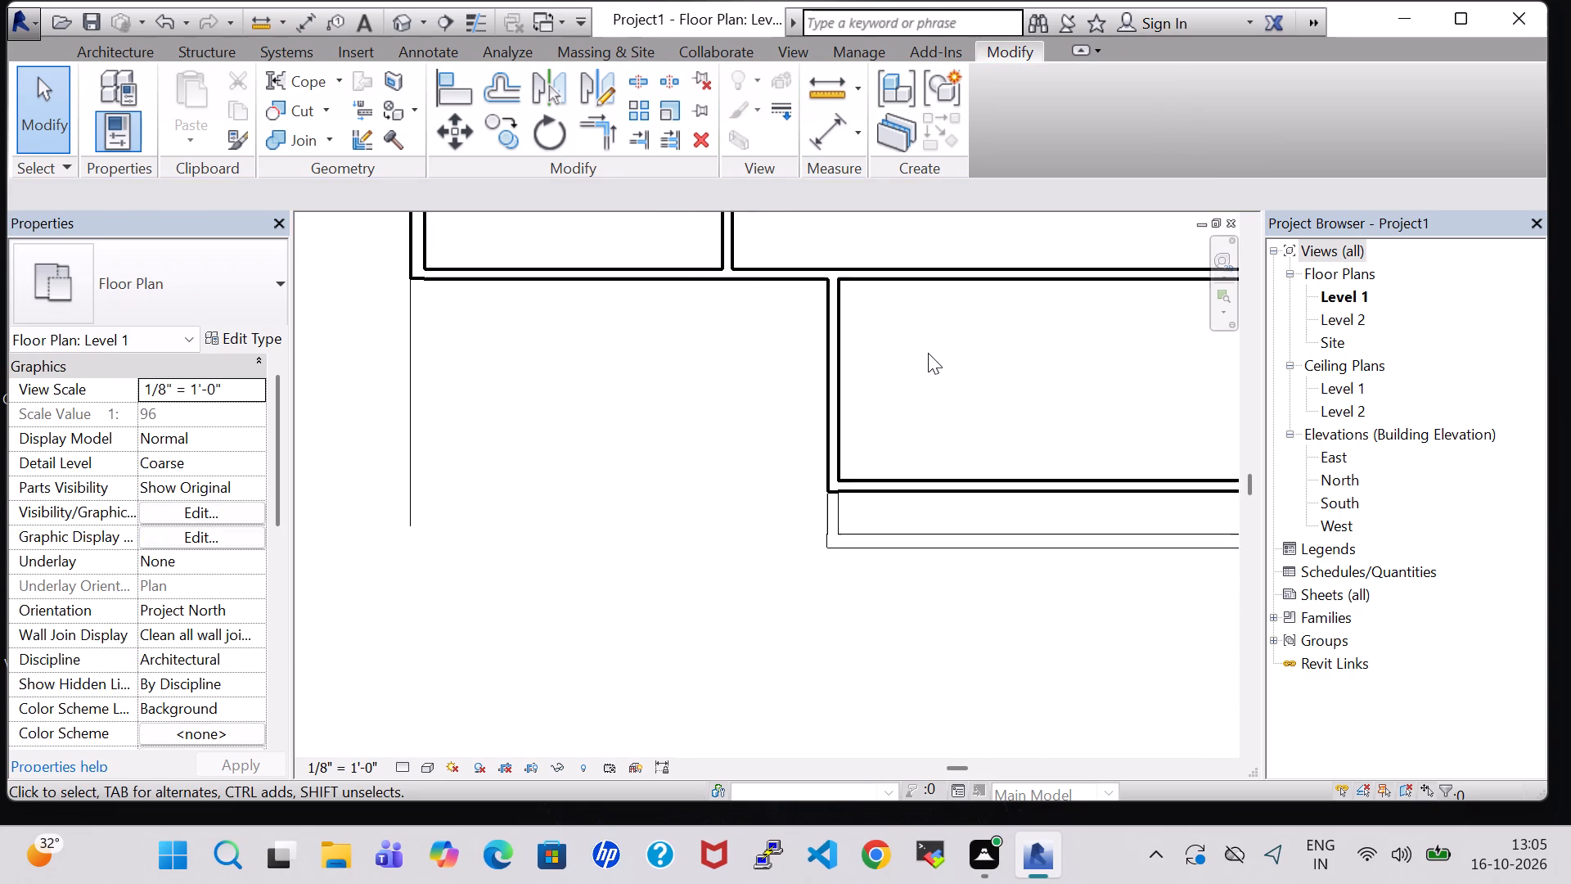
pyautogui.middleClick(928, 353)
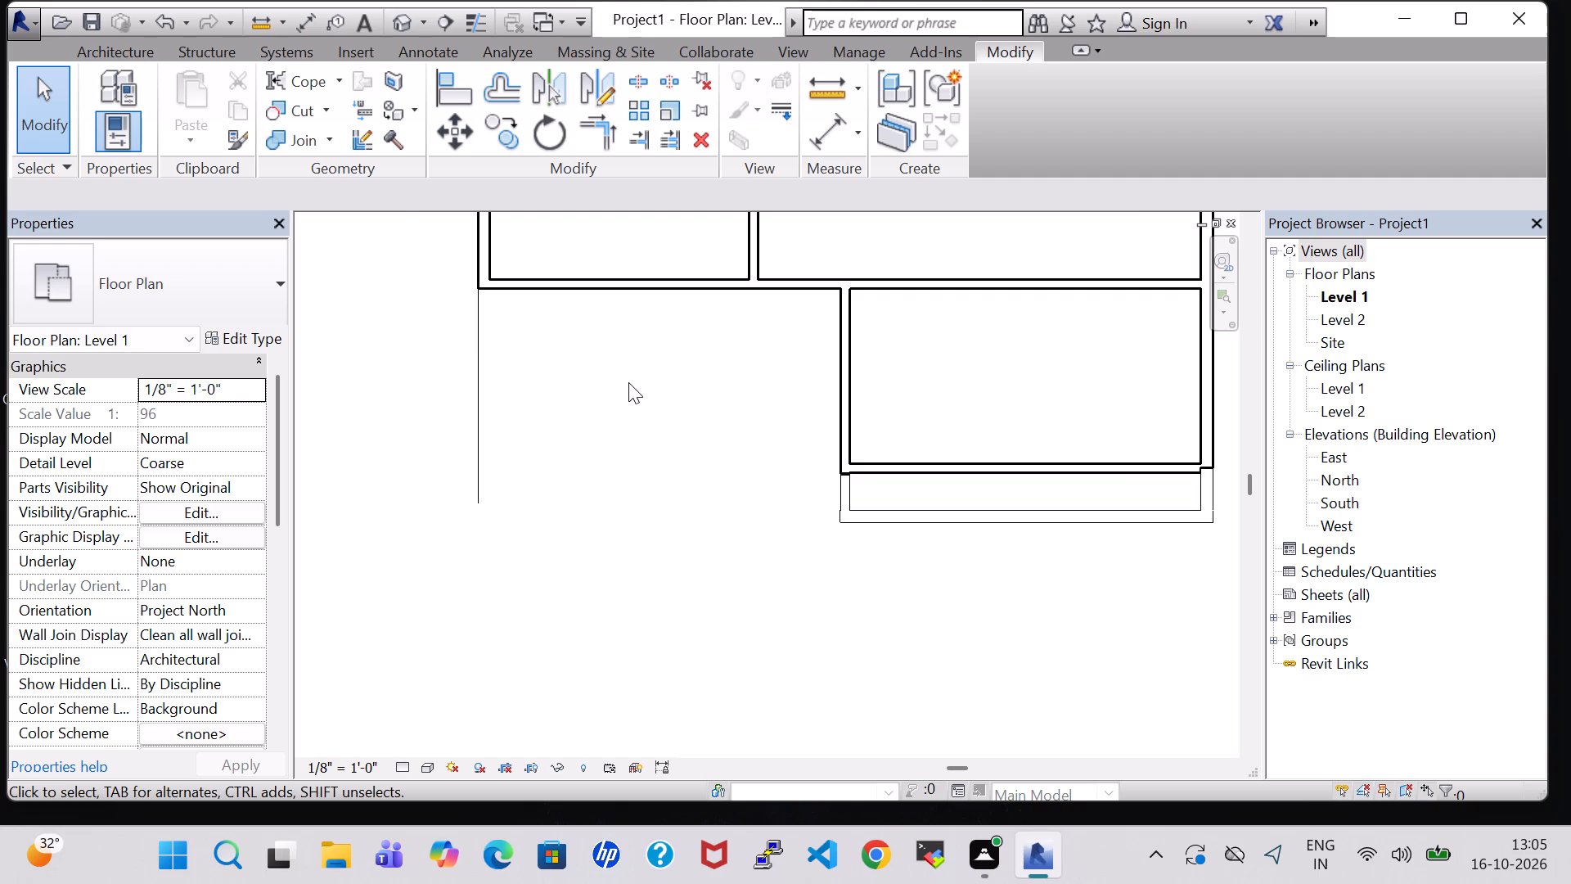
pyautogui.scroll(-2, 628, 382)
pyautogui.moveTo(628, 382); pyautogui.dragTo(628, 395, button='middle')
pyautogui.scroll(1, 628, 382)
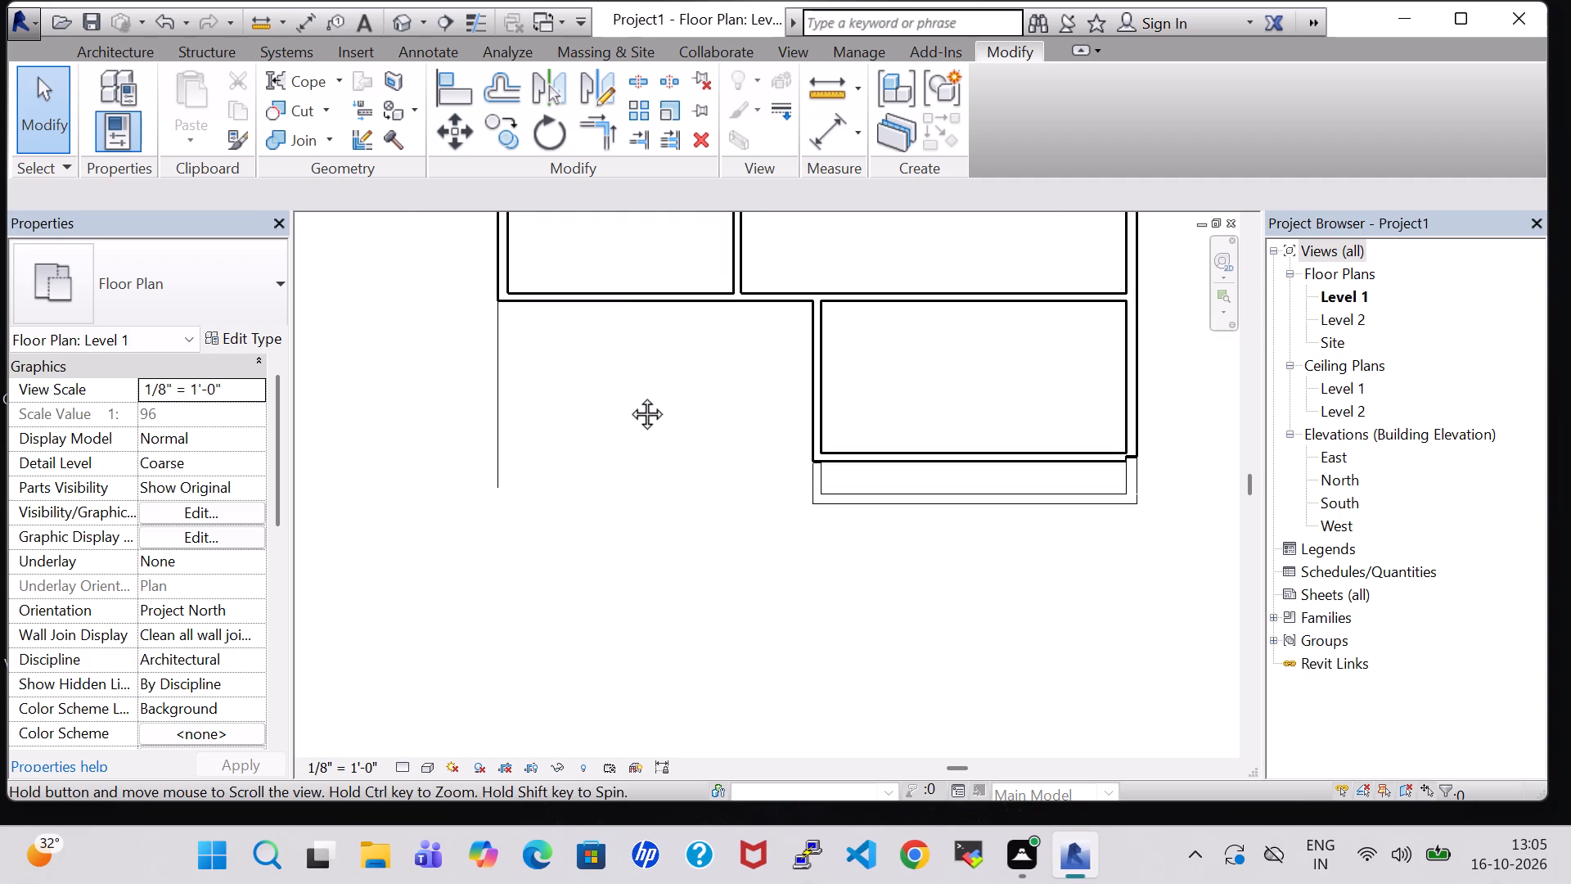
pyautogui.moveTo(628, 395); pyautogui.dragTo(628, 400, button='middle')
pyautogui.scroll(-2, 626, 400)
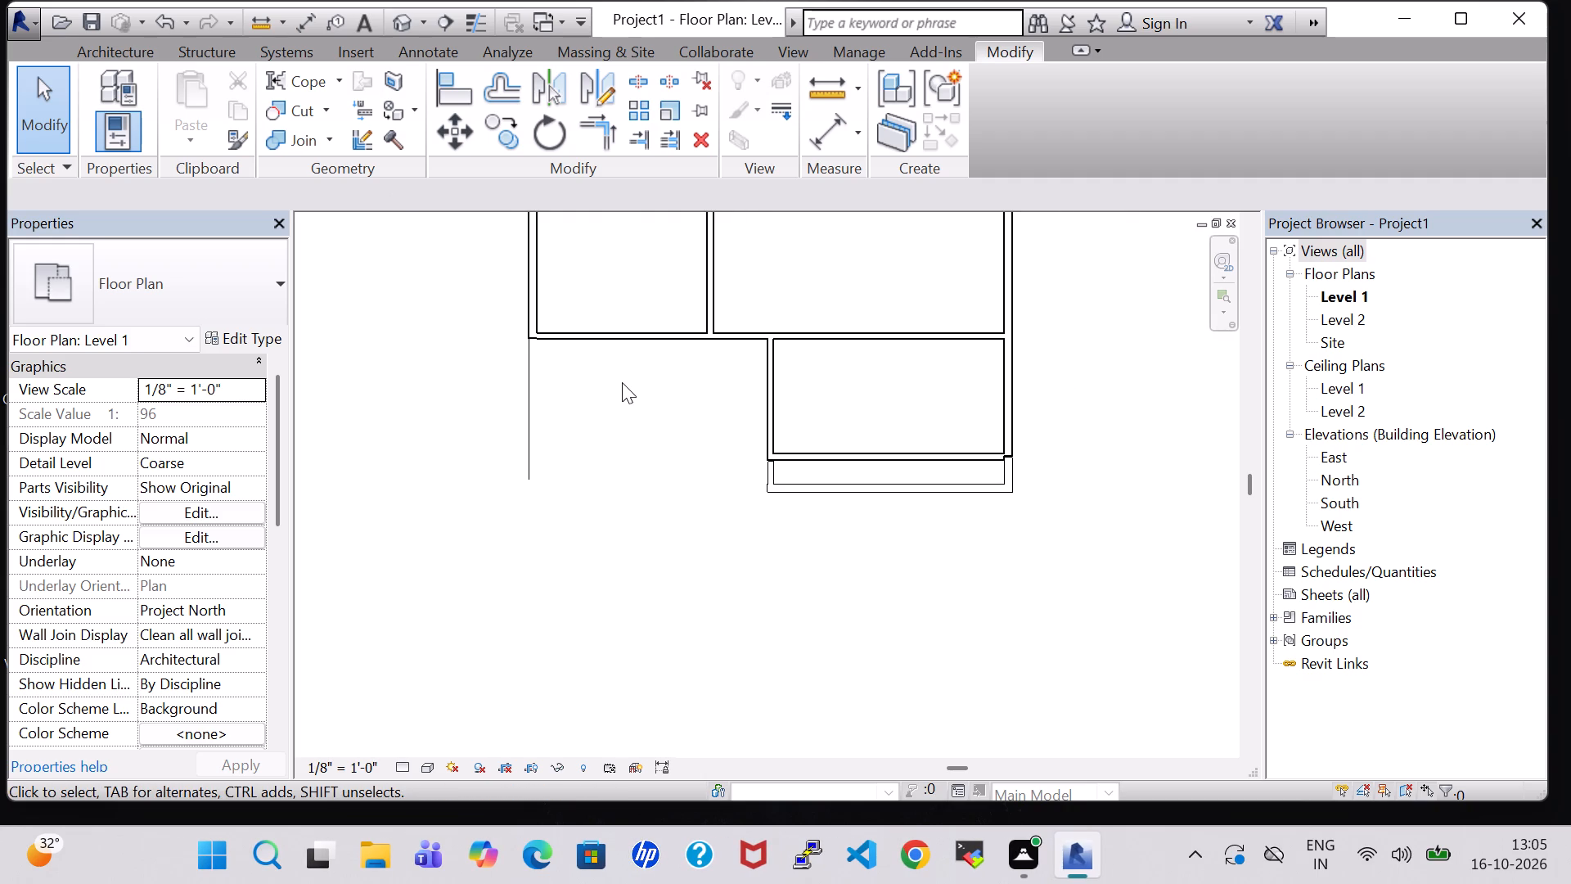
# Extend the west exterior wall's south end slightly past the interior wall at the southwest corner.
pyautogui.click(622, 382)
pyautogui.scroll(5, 595, 357)
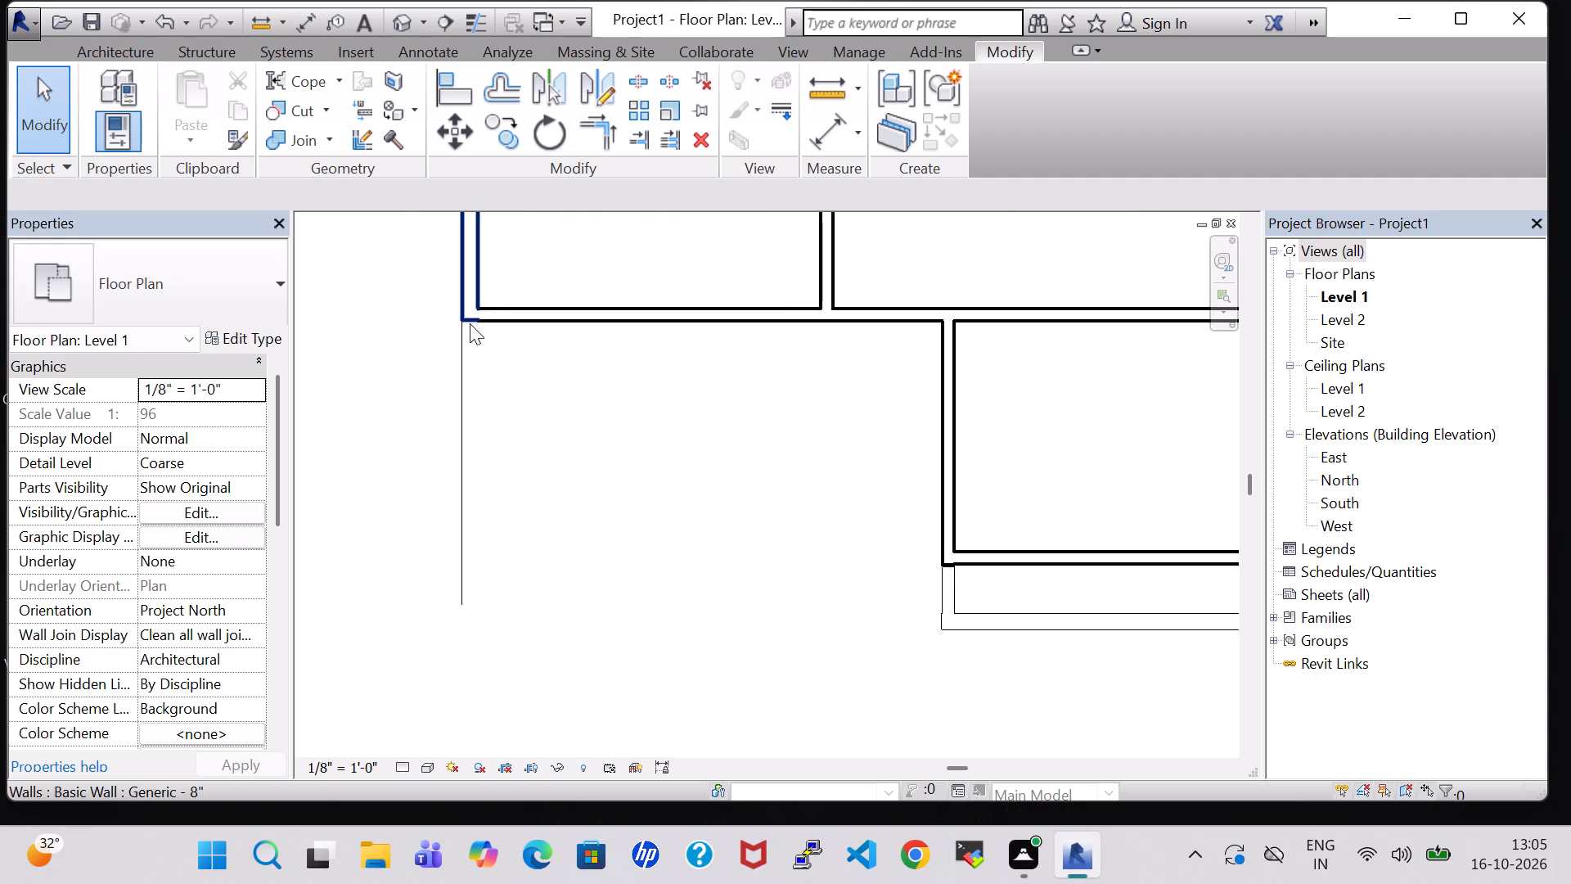
pyautogui.click(470, 323)
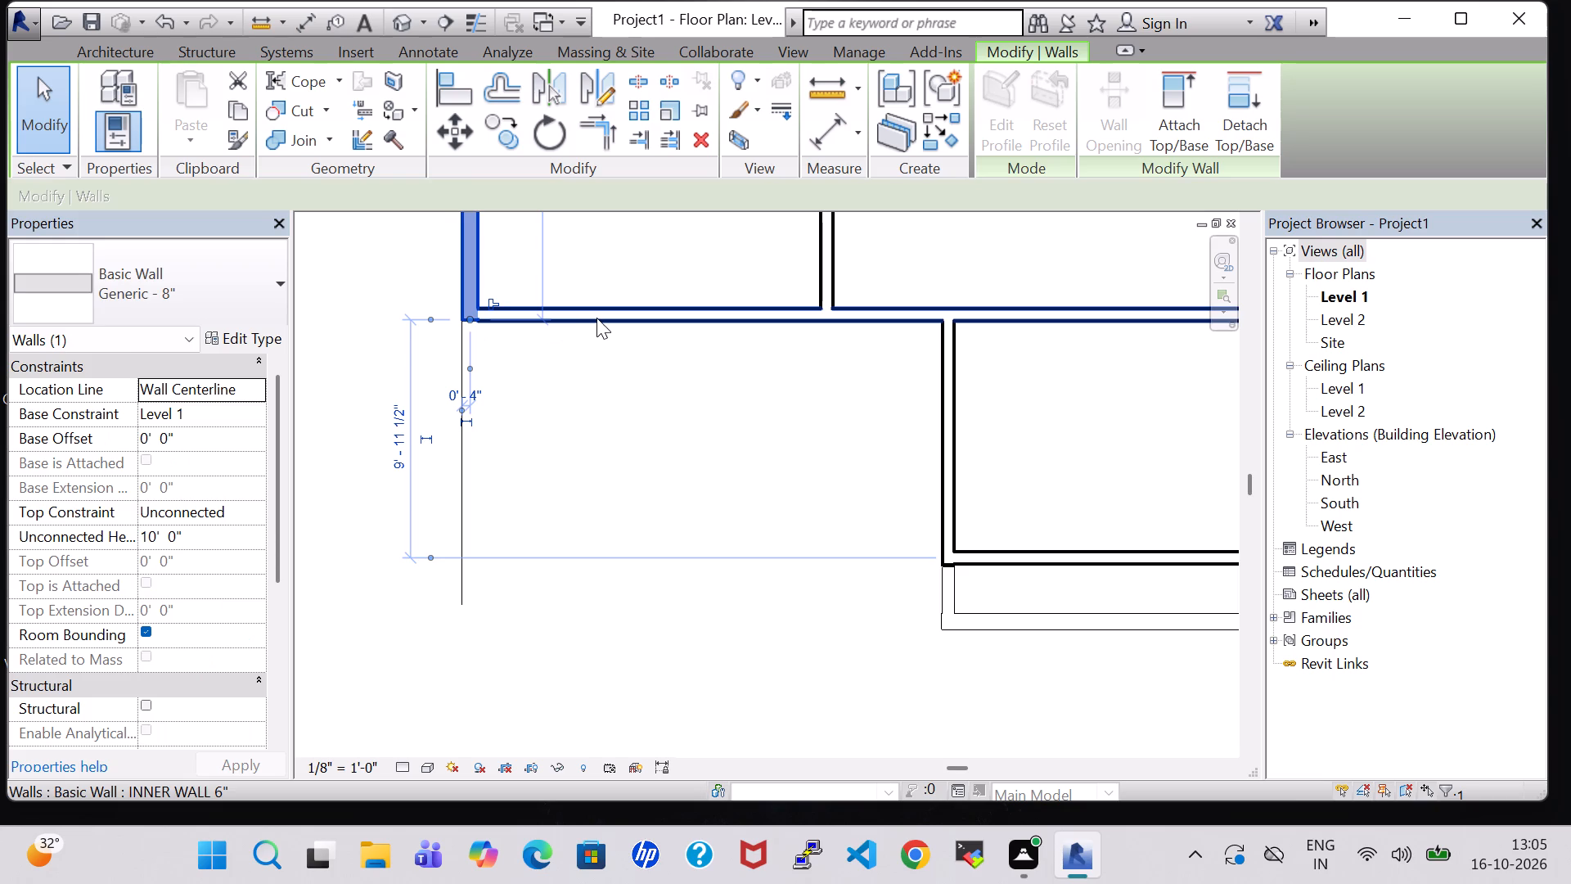
pyautogui.click(596, 318)
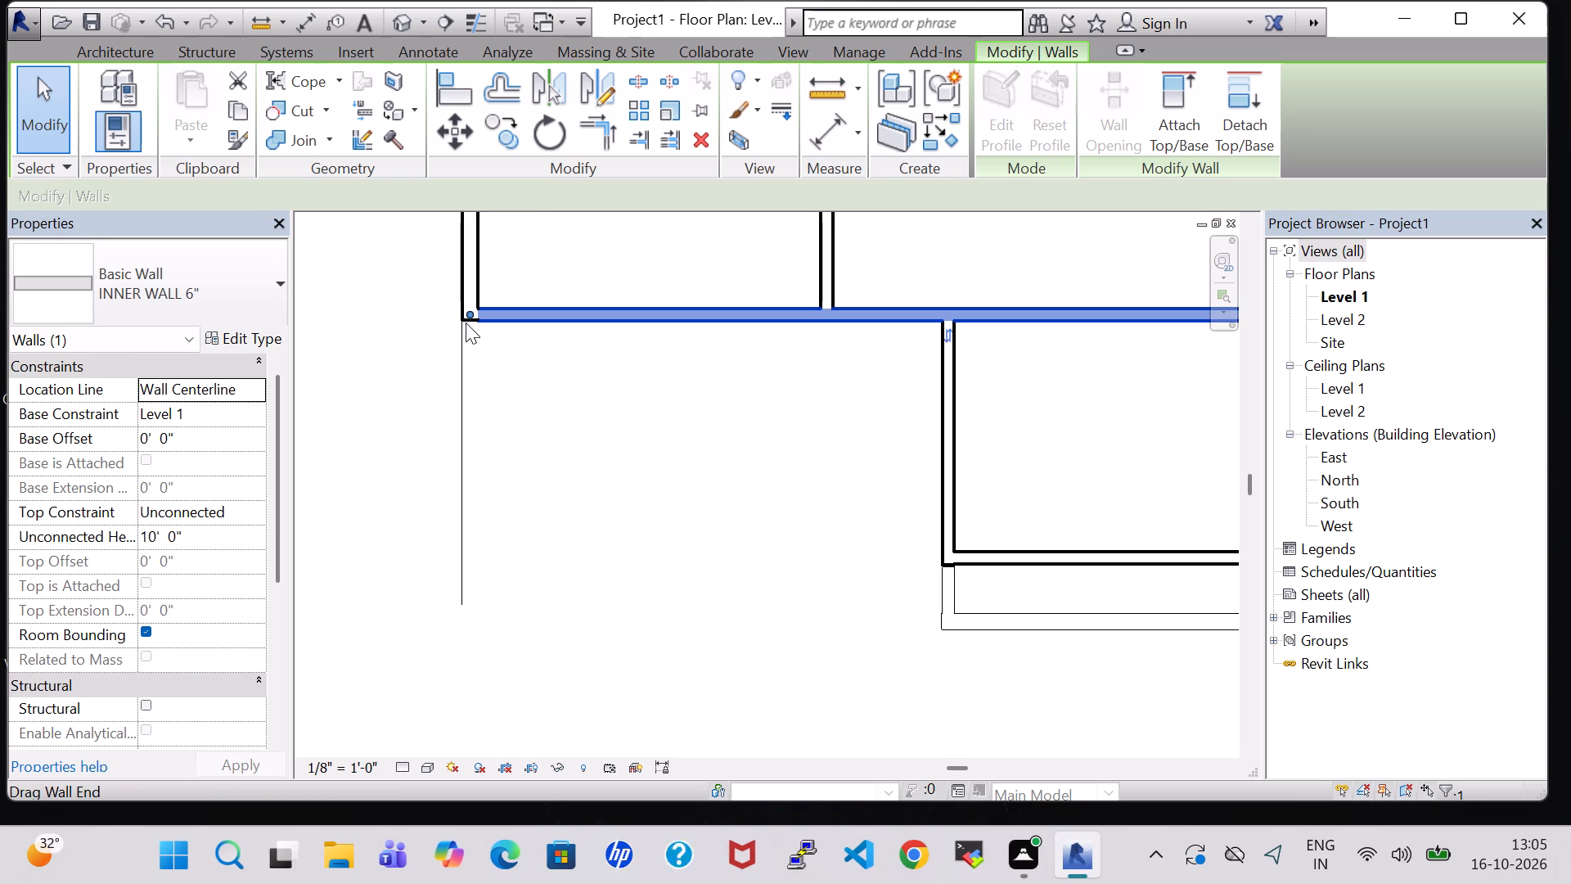
pyautogui.click(476, 282)
pyautogui.click(475, 331)
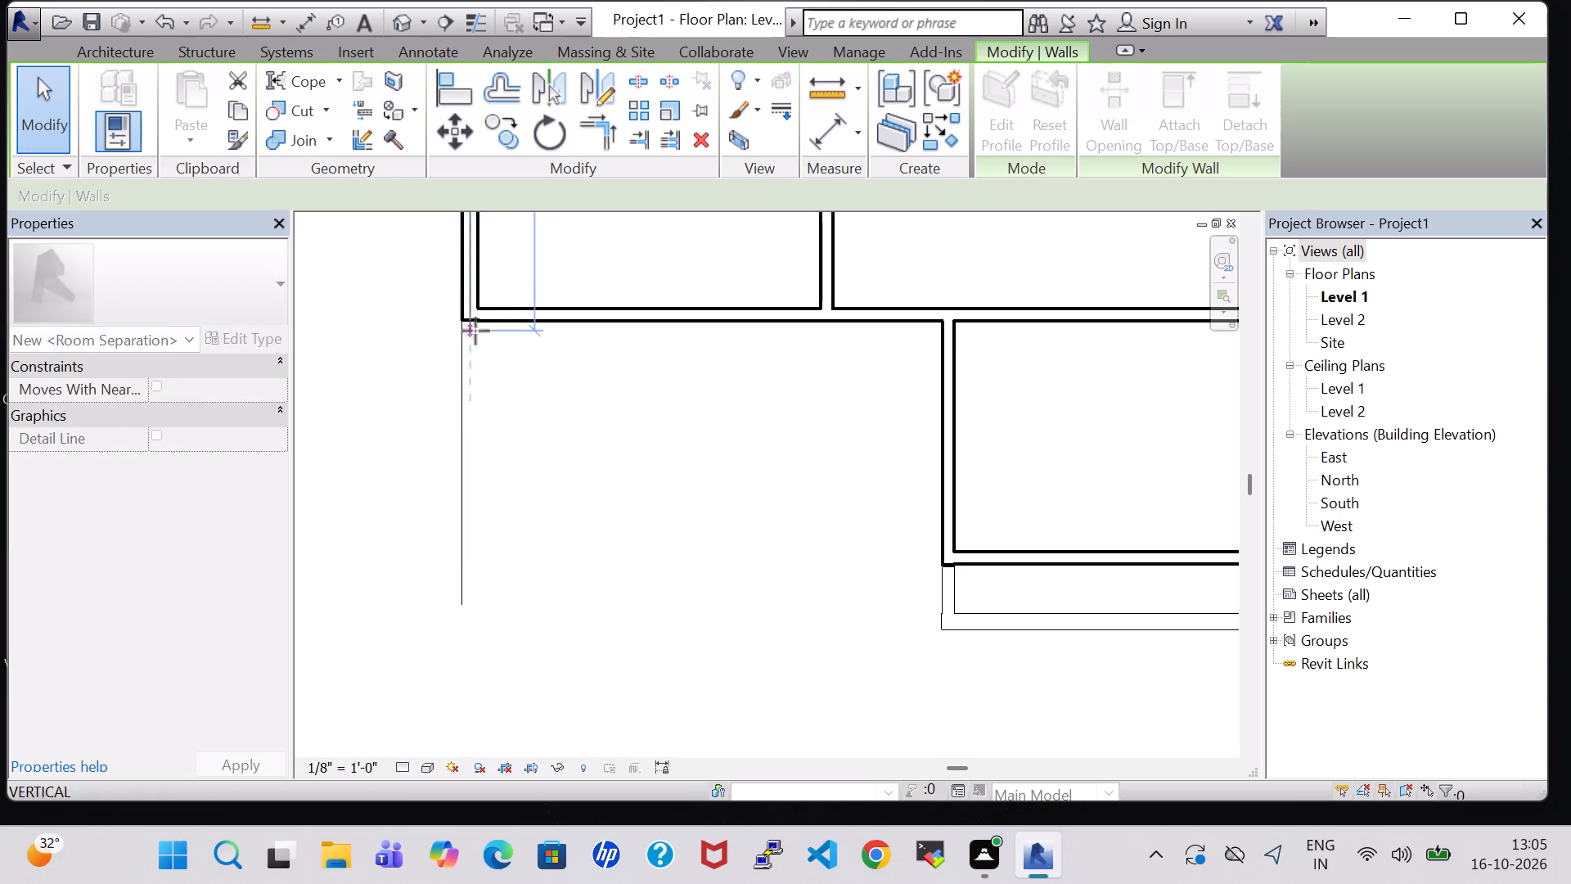
pyautogui.scroll(4, 475, 331)
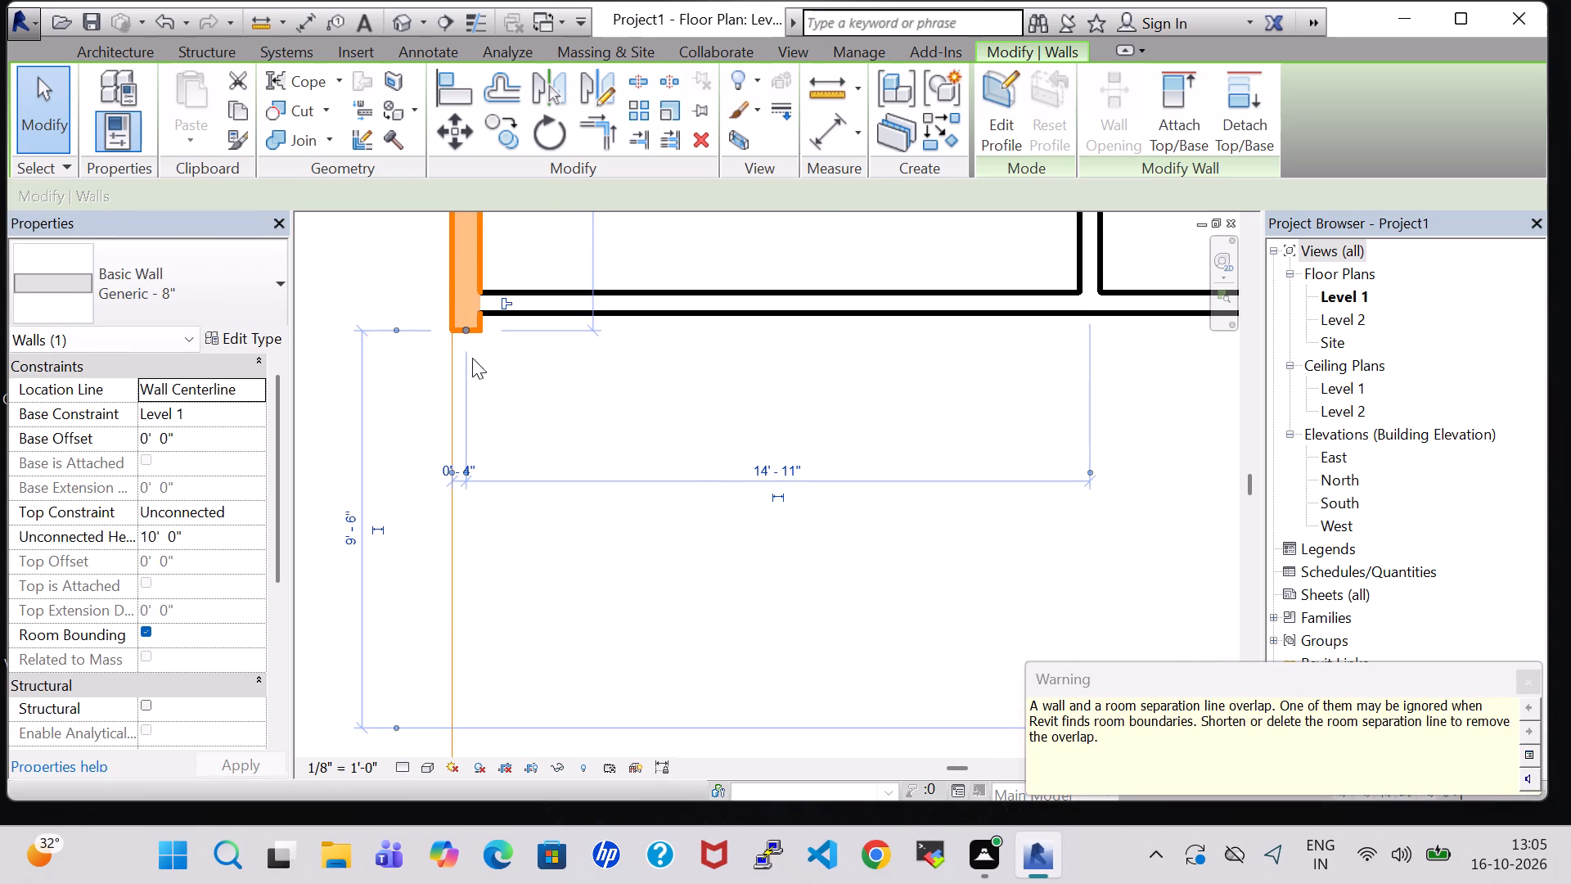
pyautogui.hotkey('ctrl', 'x')
pyautogui.hotkey('ctrl', 'z')
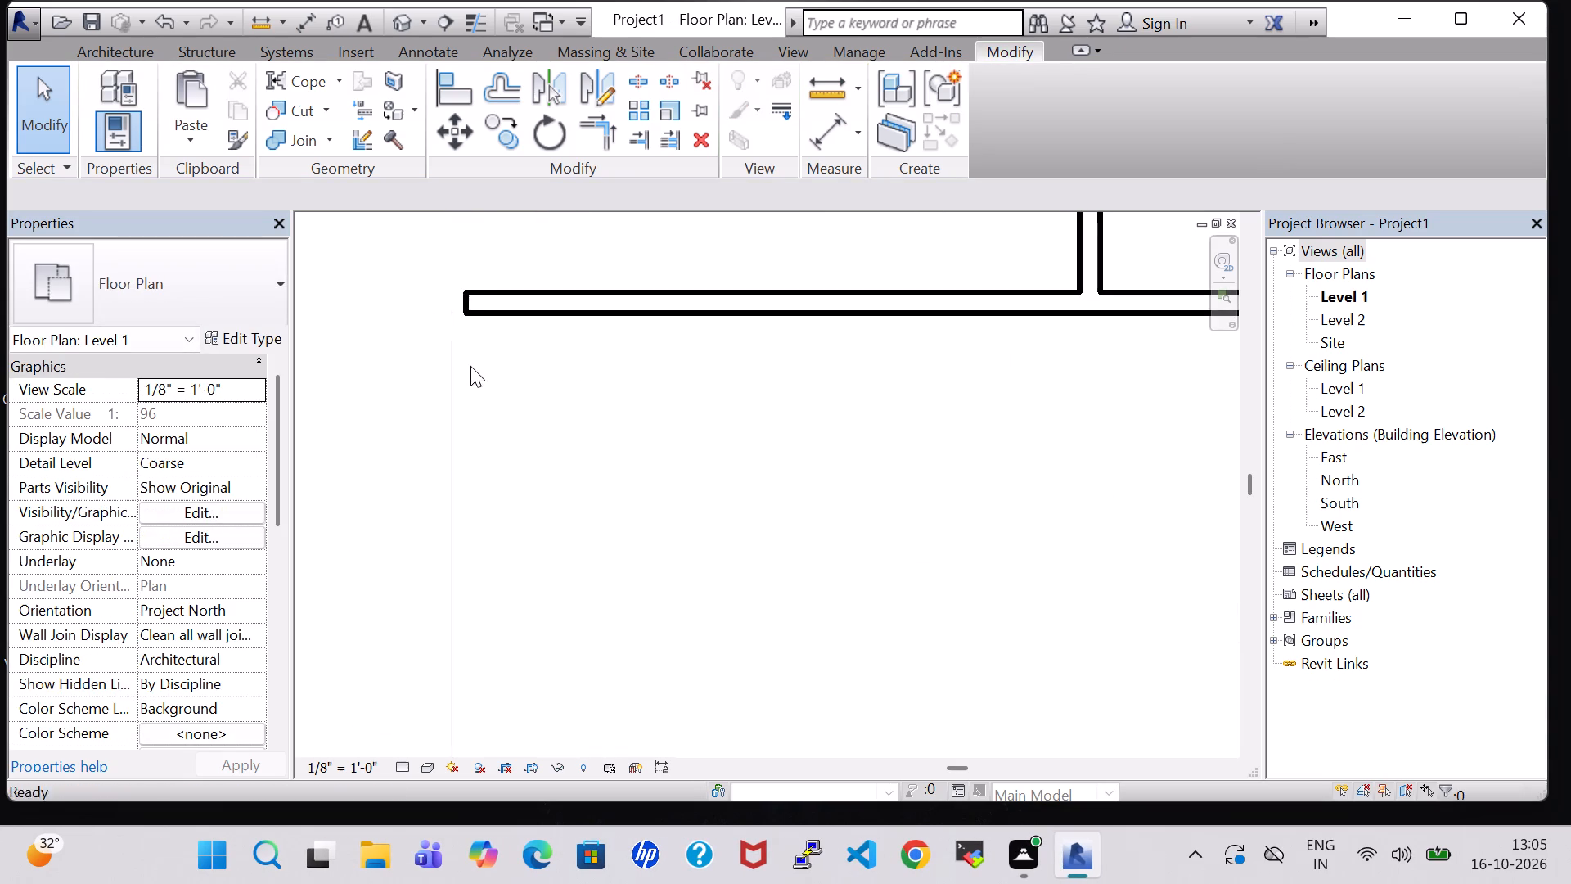
# Nudge the west exterior wall's south end north to the outer face of the interior south wall.
pyautogui.click(470, 334)
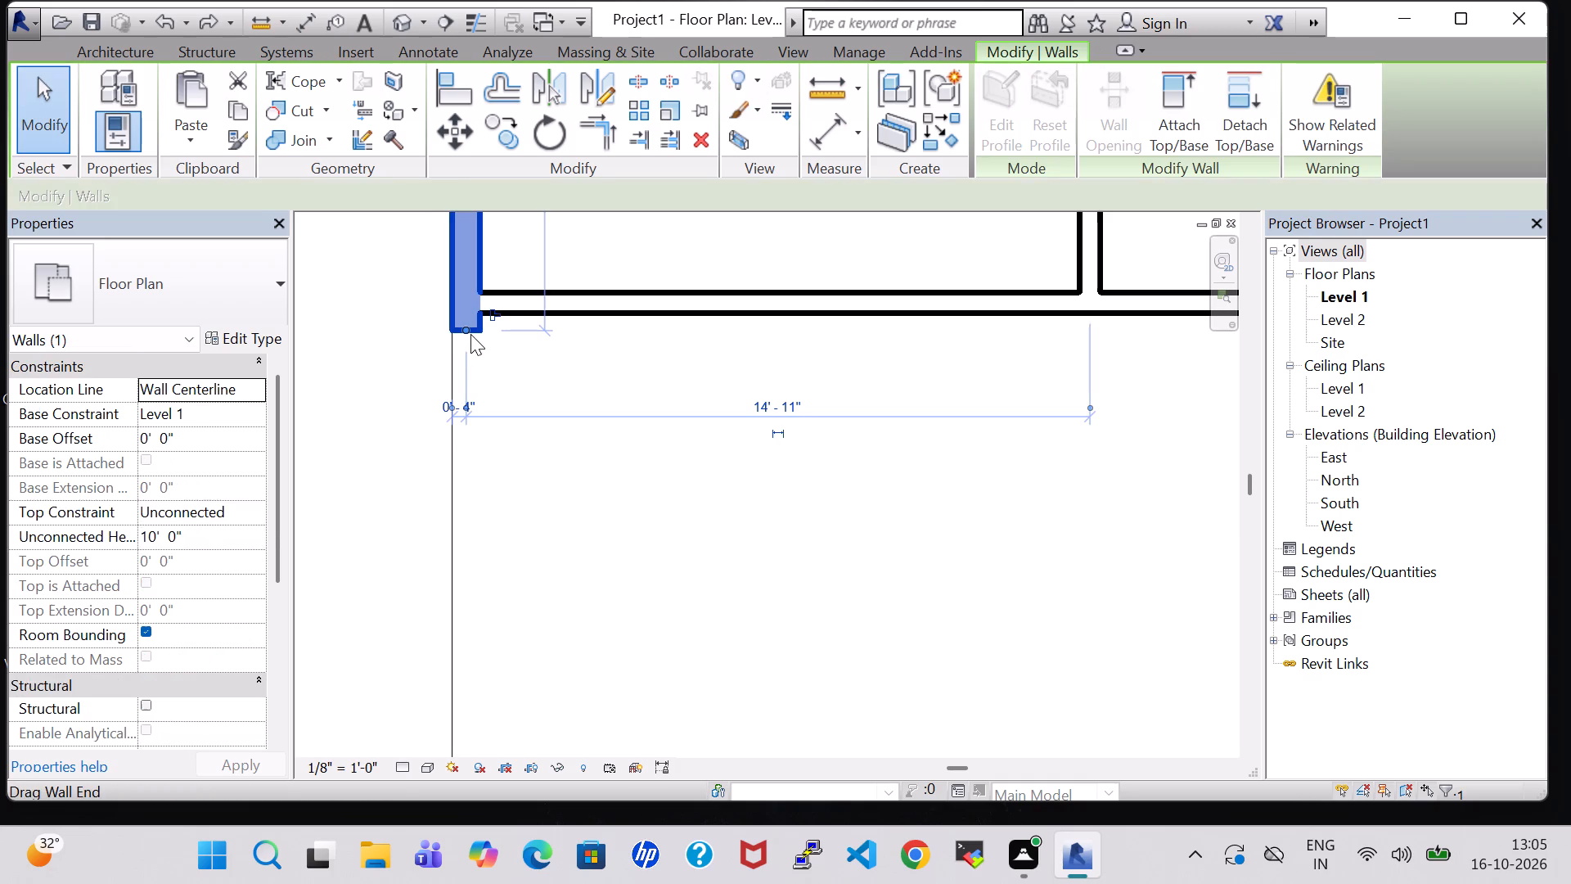
pyautogui.press('Up')
pyautogui.press('Up')
pyautogui.press('Up')
pyautogui.press('Up')
pyautogui.press('Up')
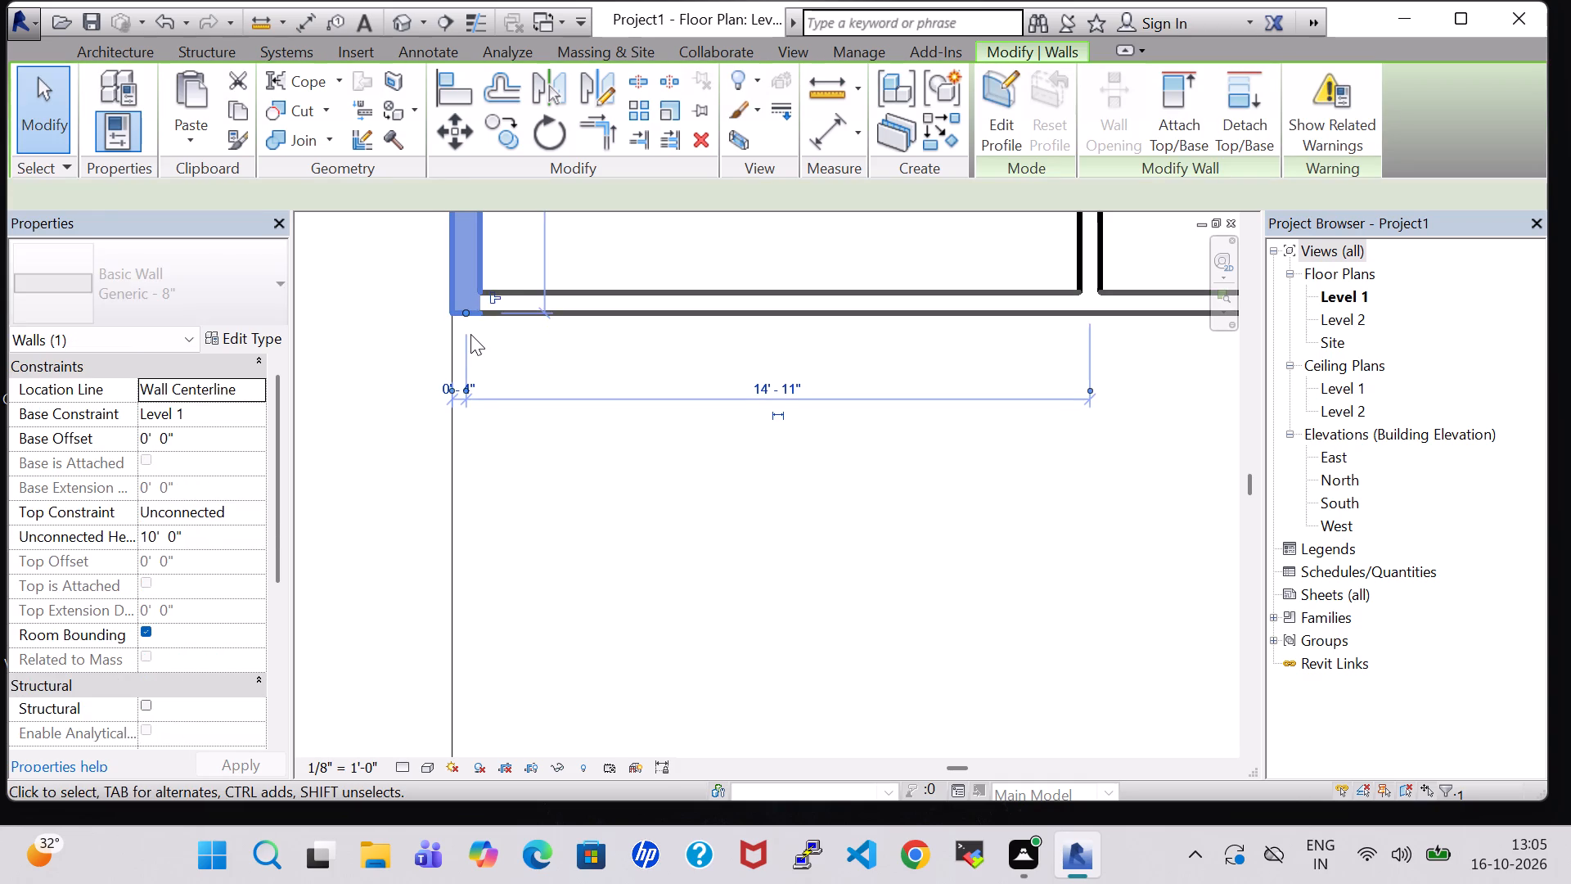
pyautogui.click(668, 476)
pyautogui.scroll(-7, 668, 476)
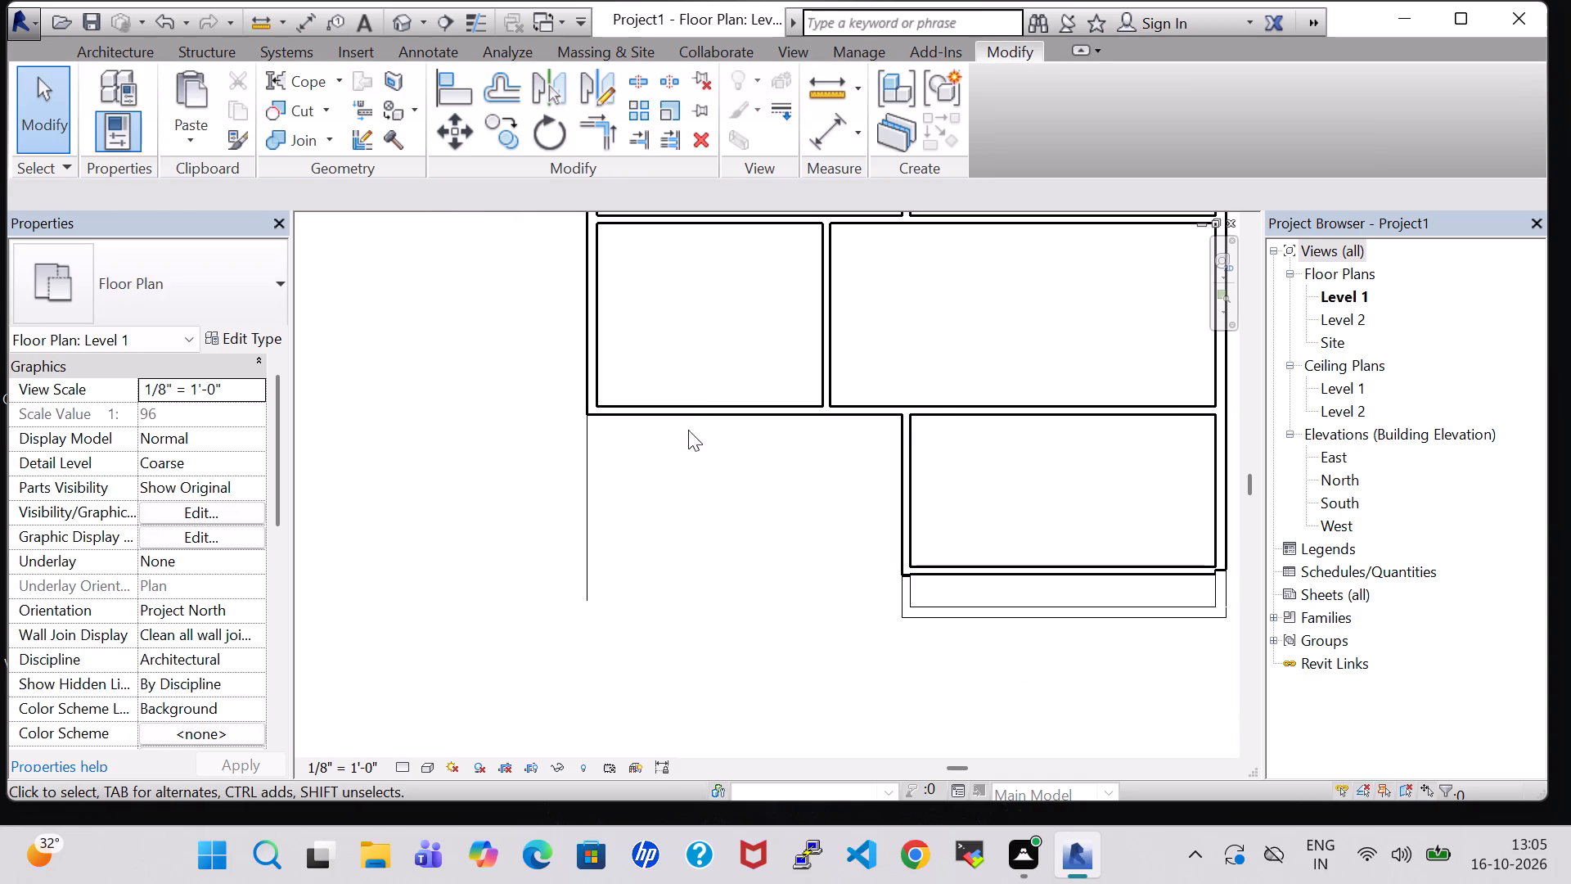
pyautogui.click(700, 408)
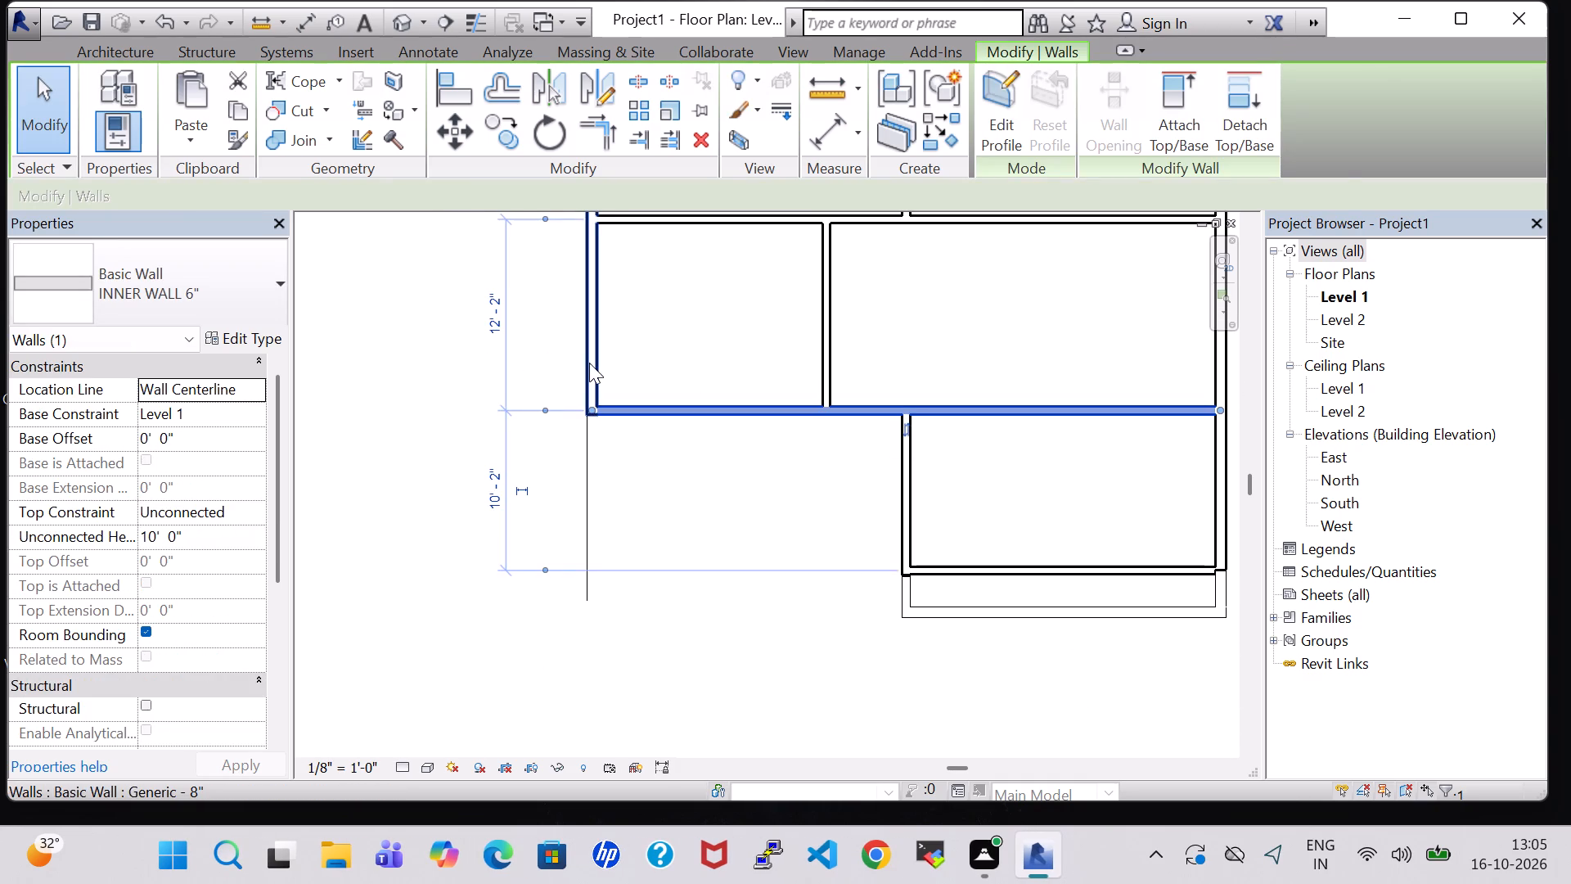
pyautogui.click(589, 363)
pyautogui.click(745, 439)
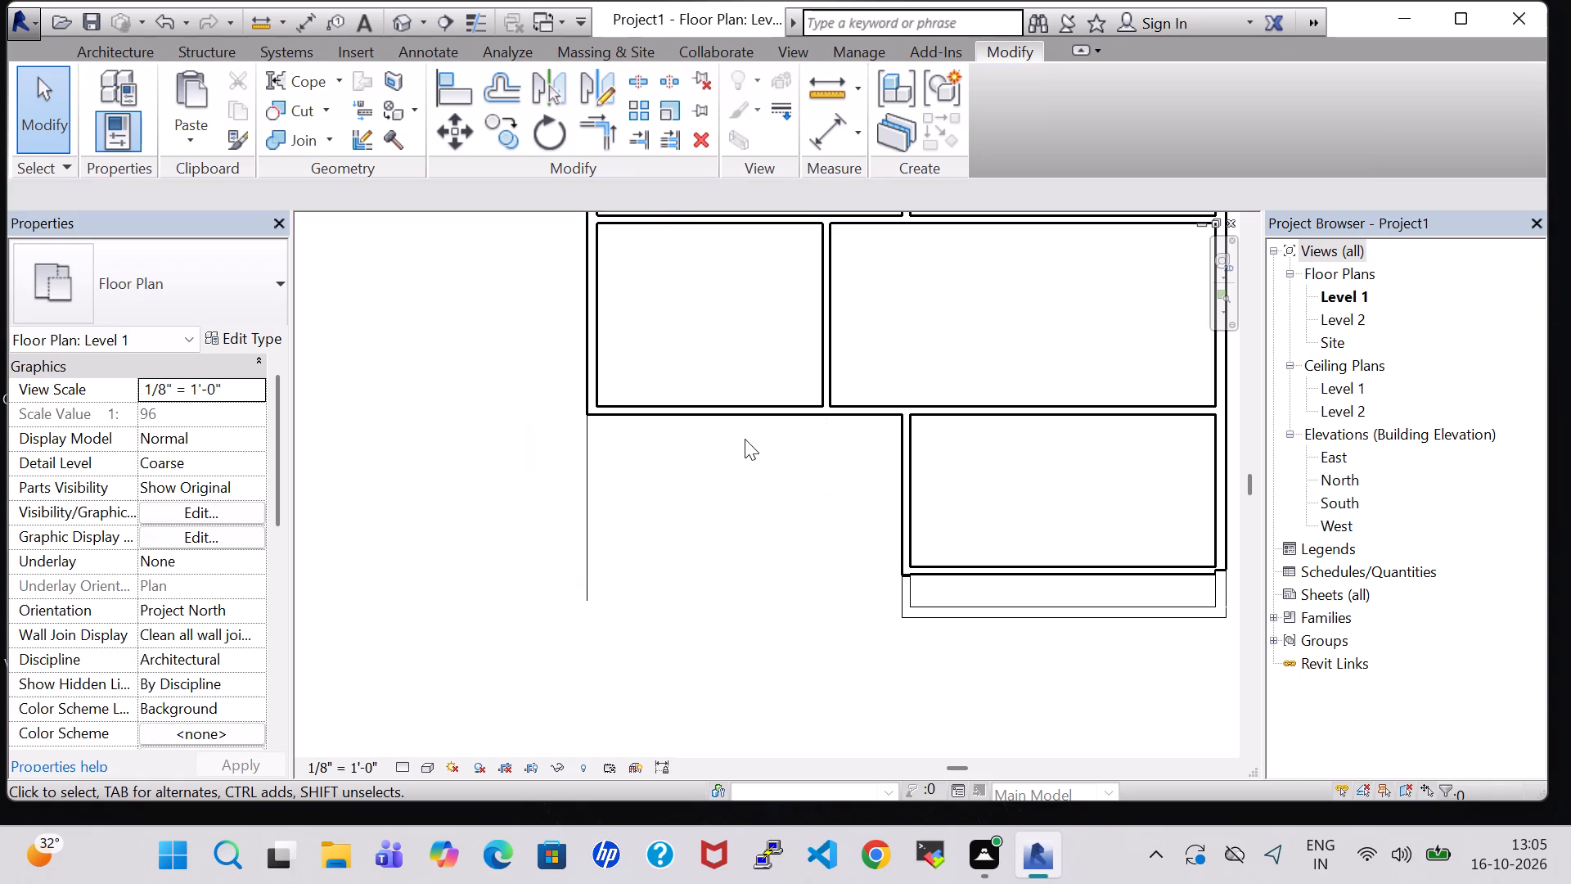
# Split the east and west exterior walls with a 1" joint gap, level with the small northern rooms' north walls.
pyautogui.scroll(-10, 745, 439)
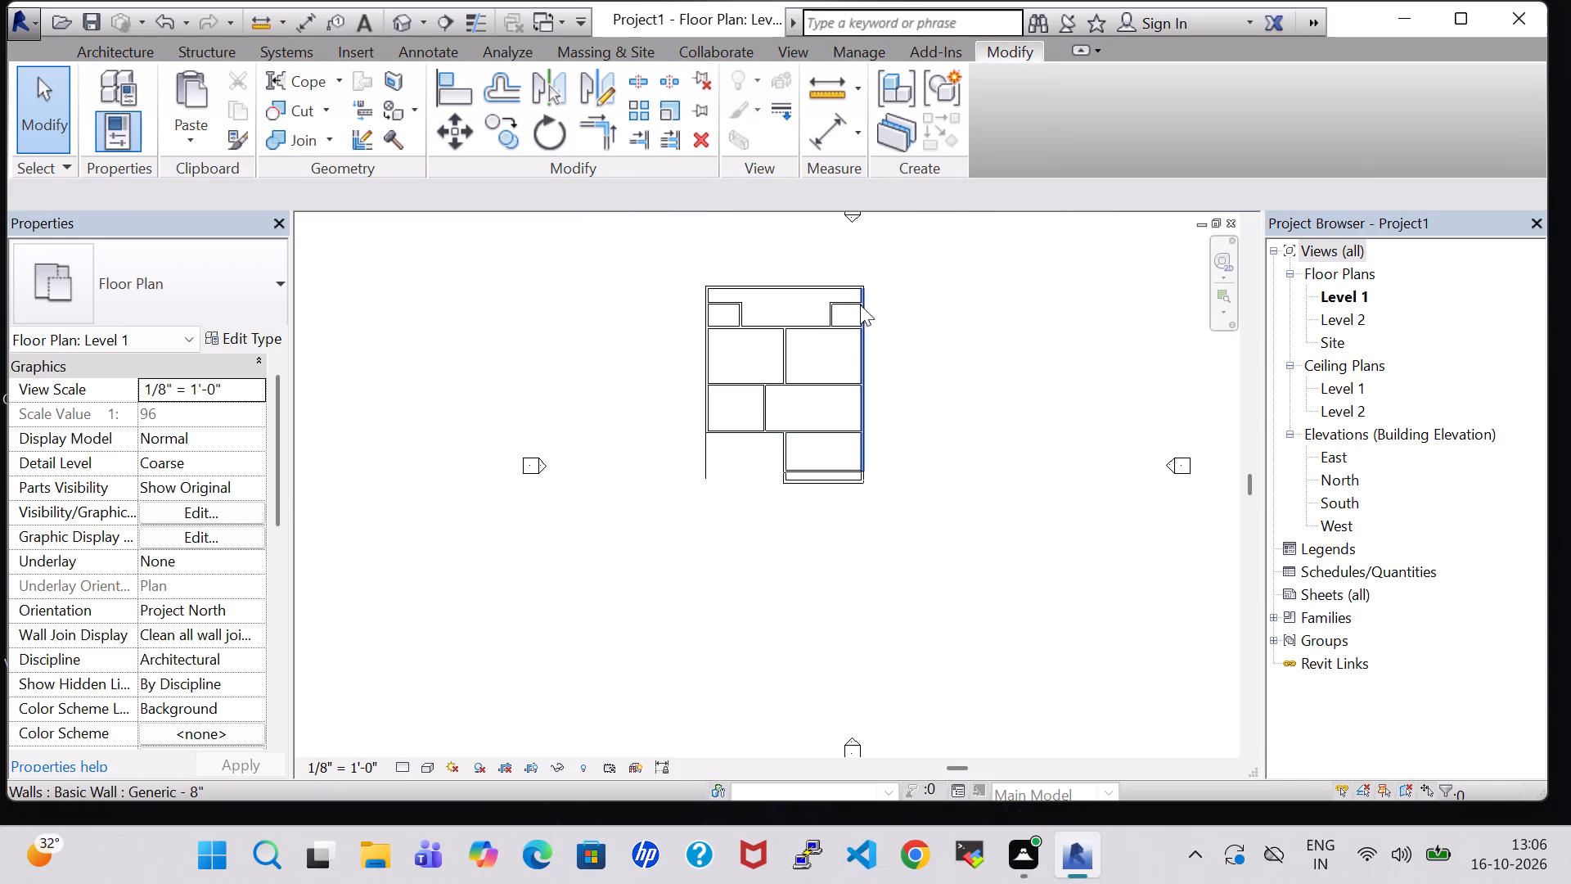
pyautogui.scroll(3, 860, 304)
pyautogui.click(669, 87)
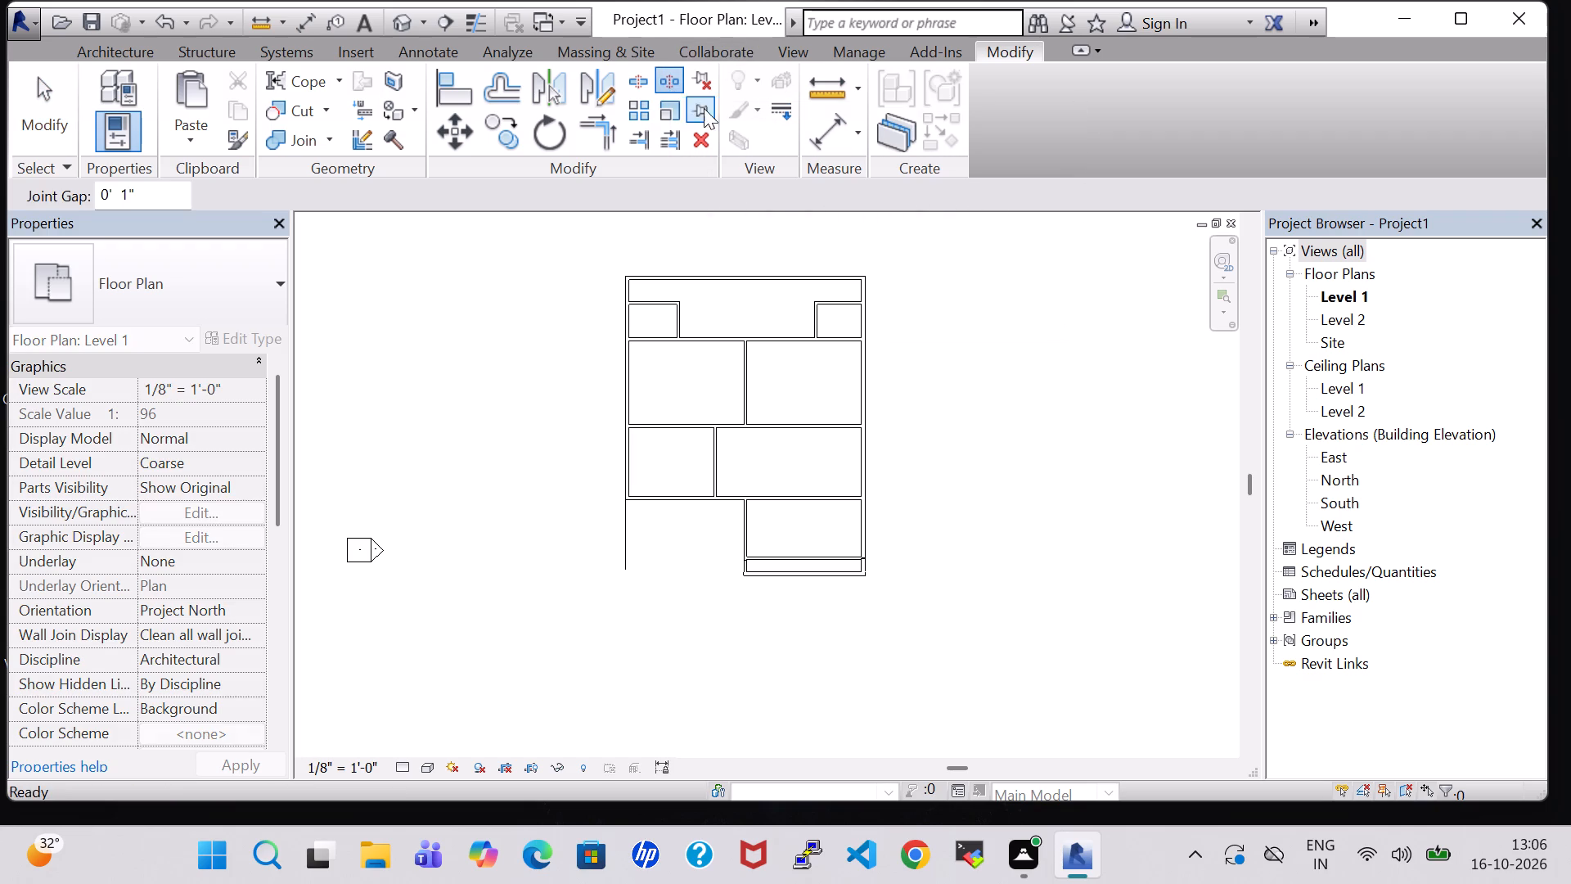
pyautogui.scroll(4, 856, 273)
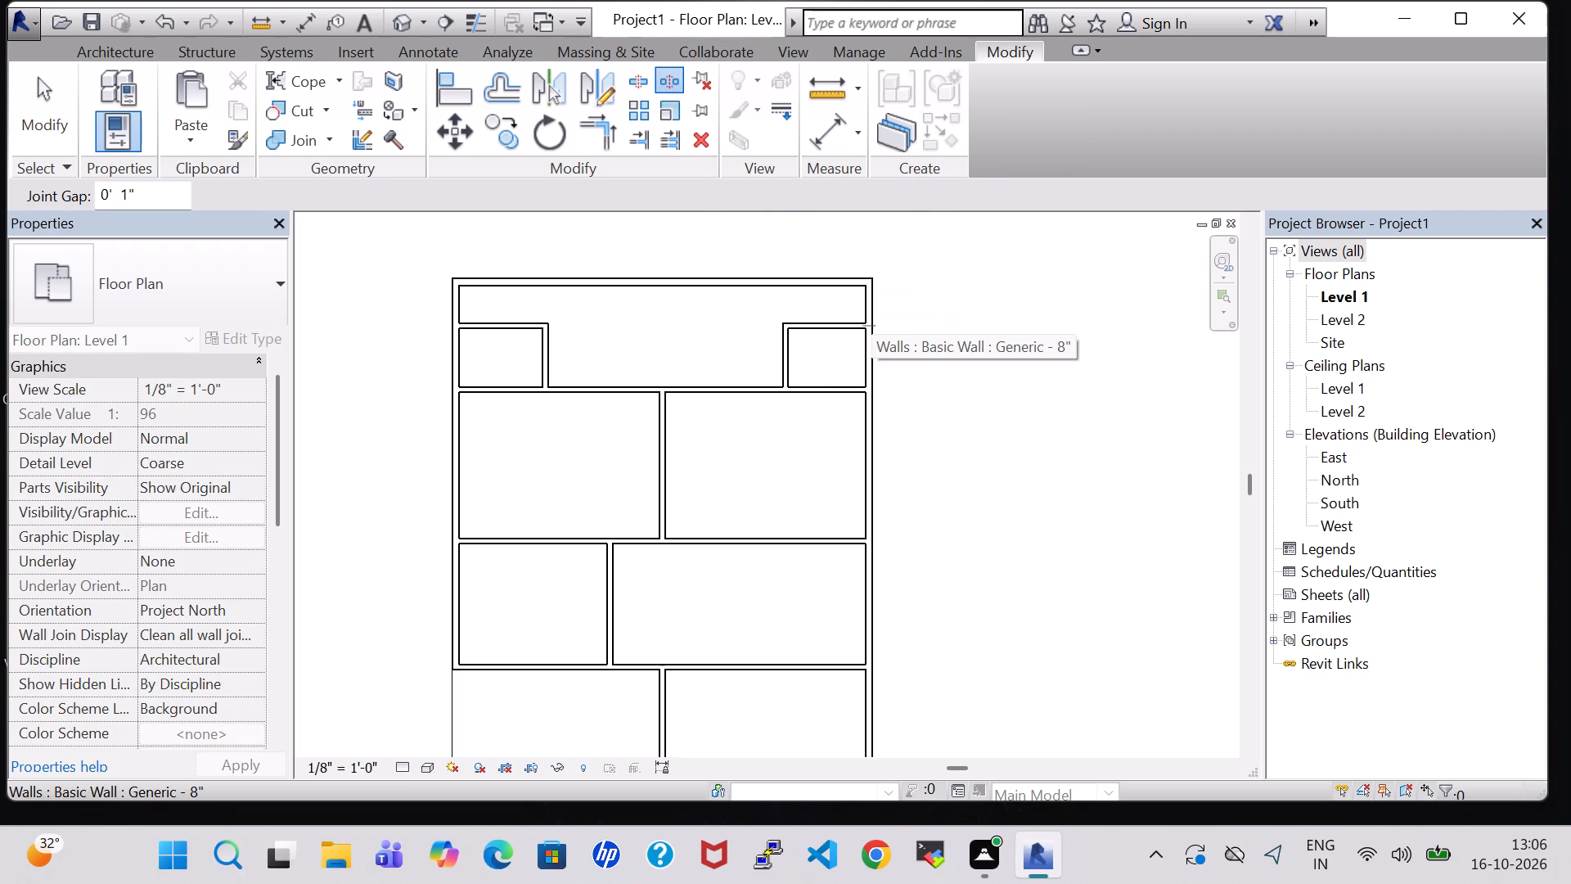
pyautogui.click(871, 319)
pyautogui.click(457, 321)
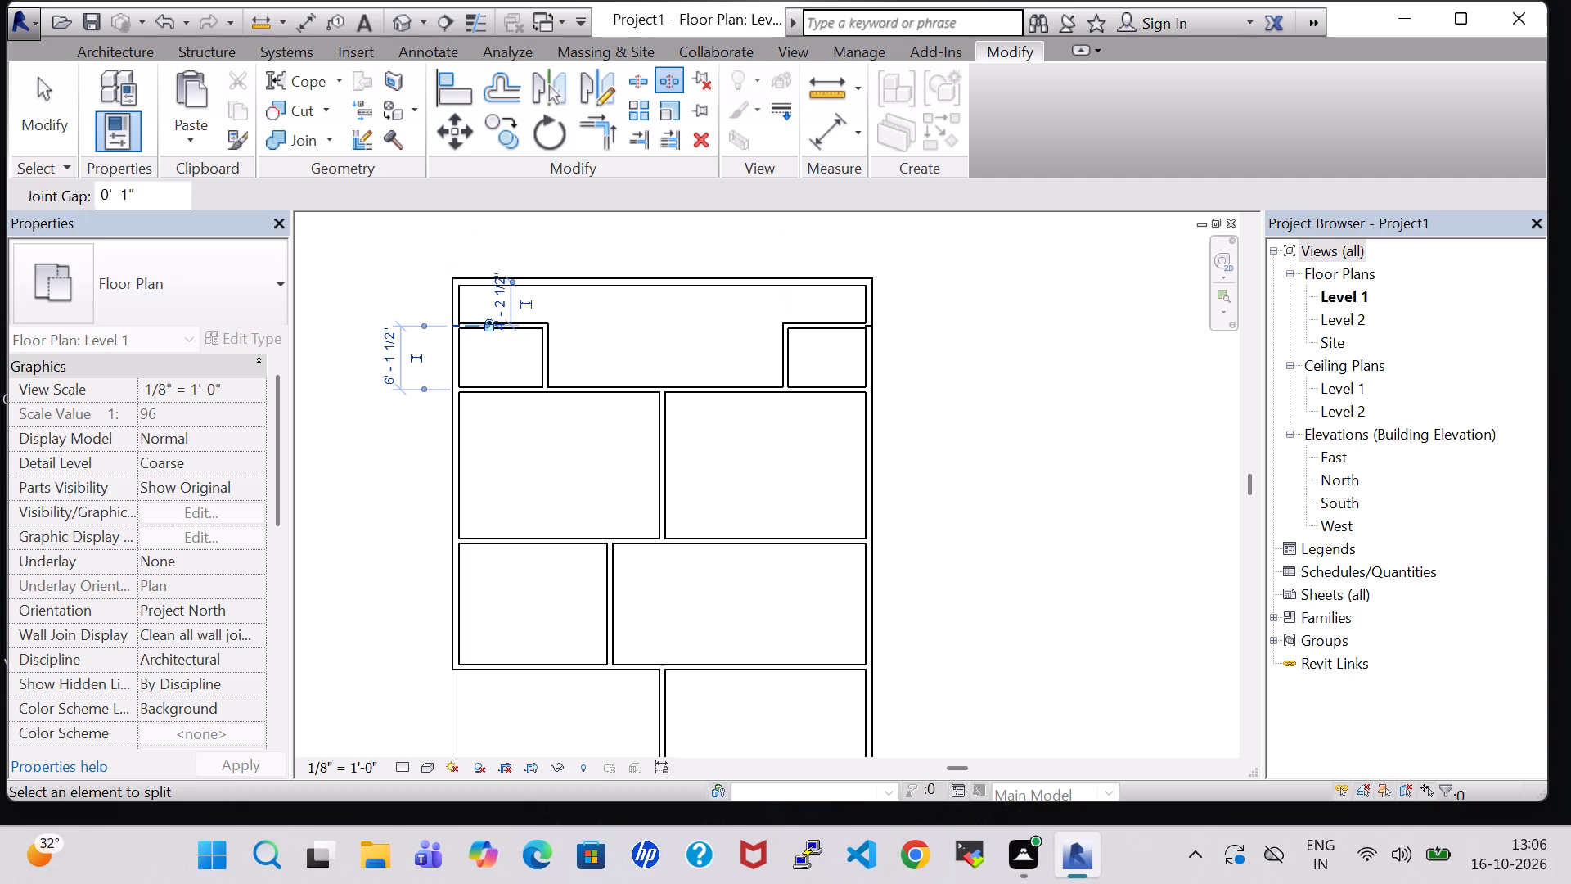
pyautogui.press('Escape')
pyautogui.press('Escape')
# Set the unconnected height of the north wall and the two short side walls of the northern strip to 5'.
pyautogui.click(865, 294)
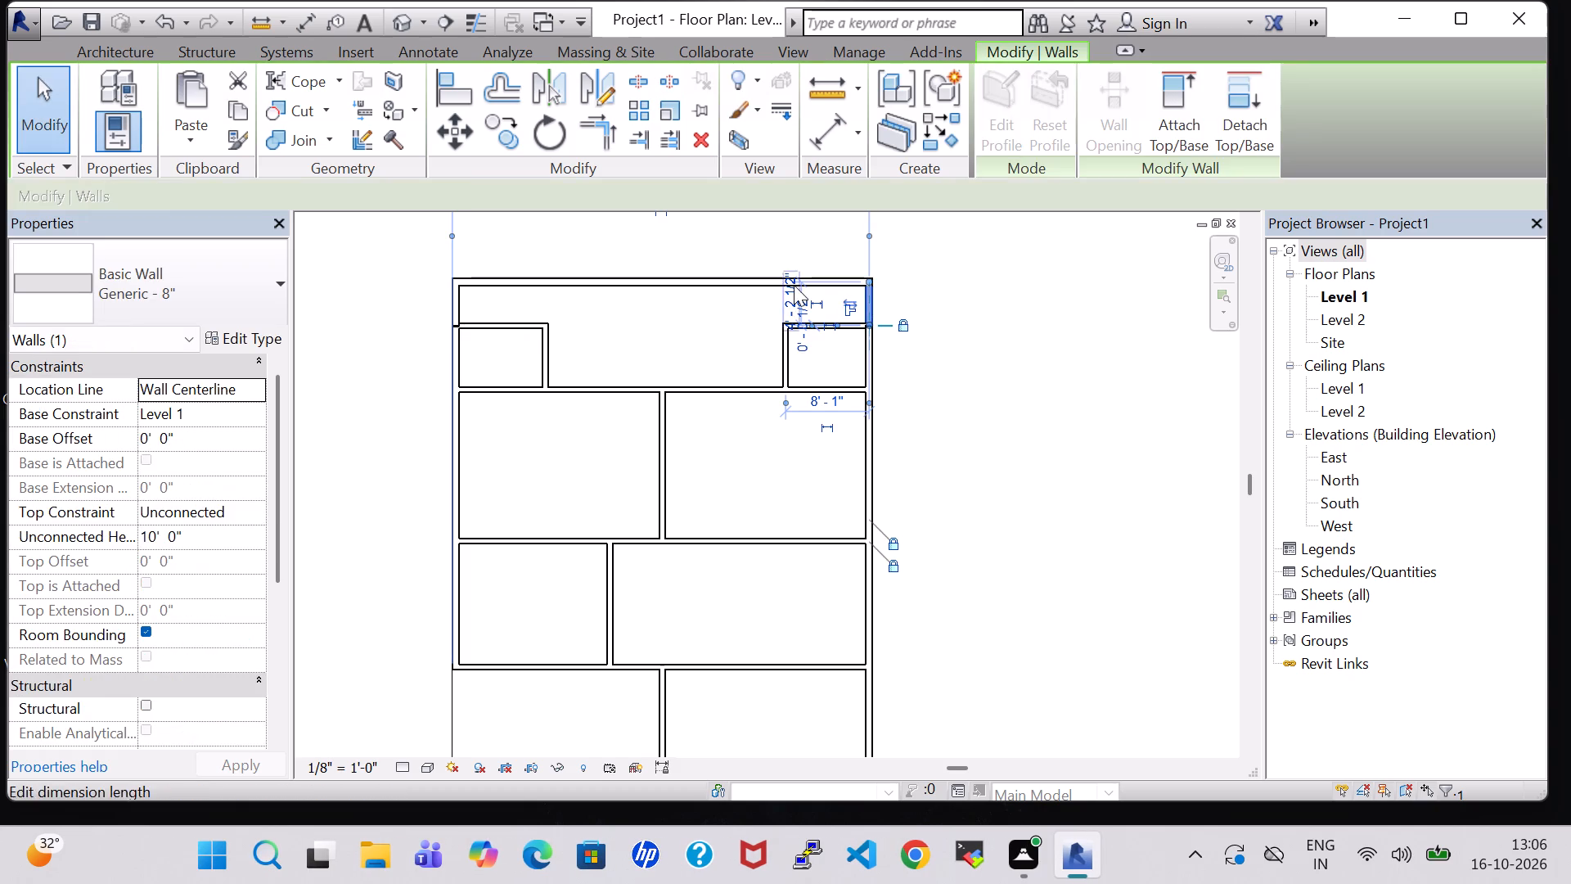
pyautogui.click(636, 277)
pyautogui.keyDown('ctrl'); pyautogui.click(457, 299); pyautogui.keyUp('ctrl')
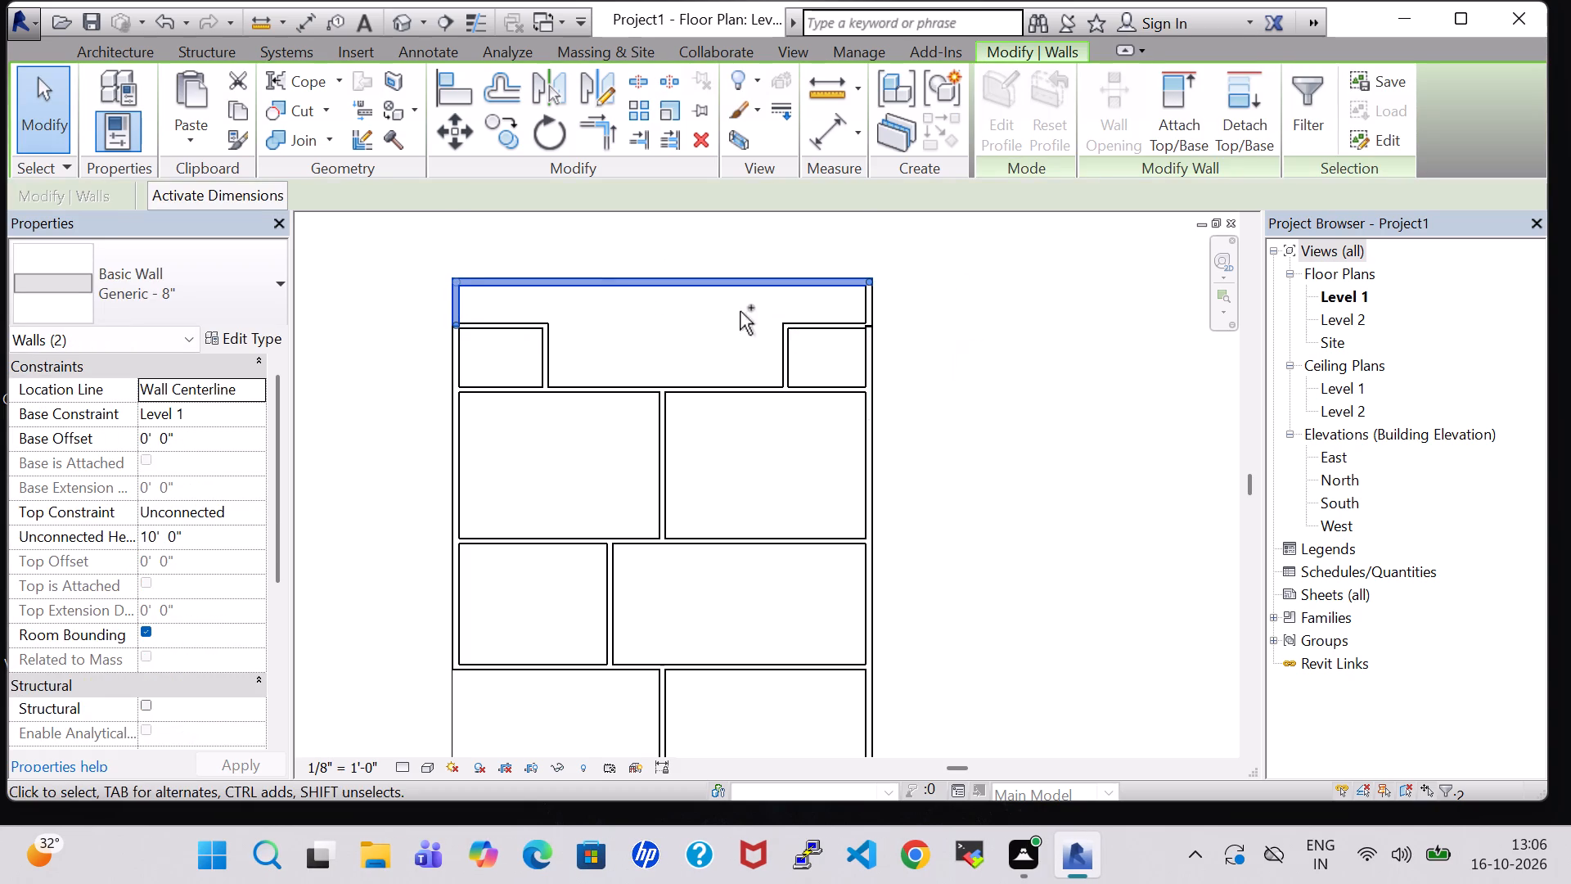
pyautogui.keyDown('ctrl'); pyautogui.click(864, 306); pyautogui.keyUp('ctrl')
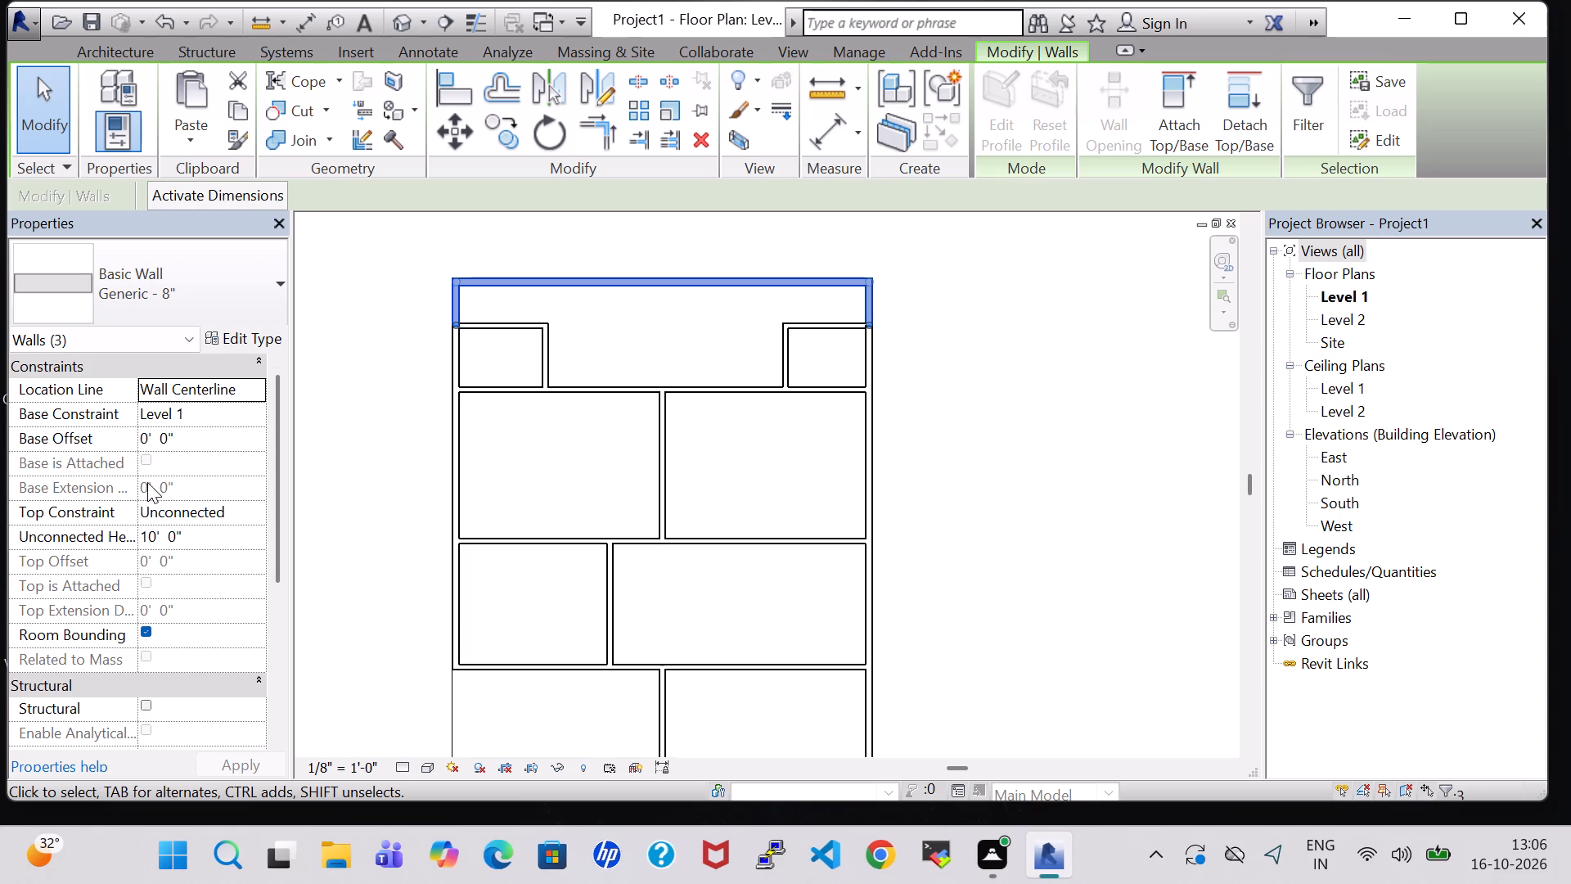
pyautogui.click(156, 530)
pyautogui.press('BackSpace')
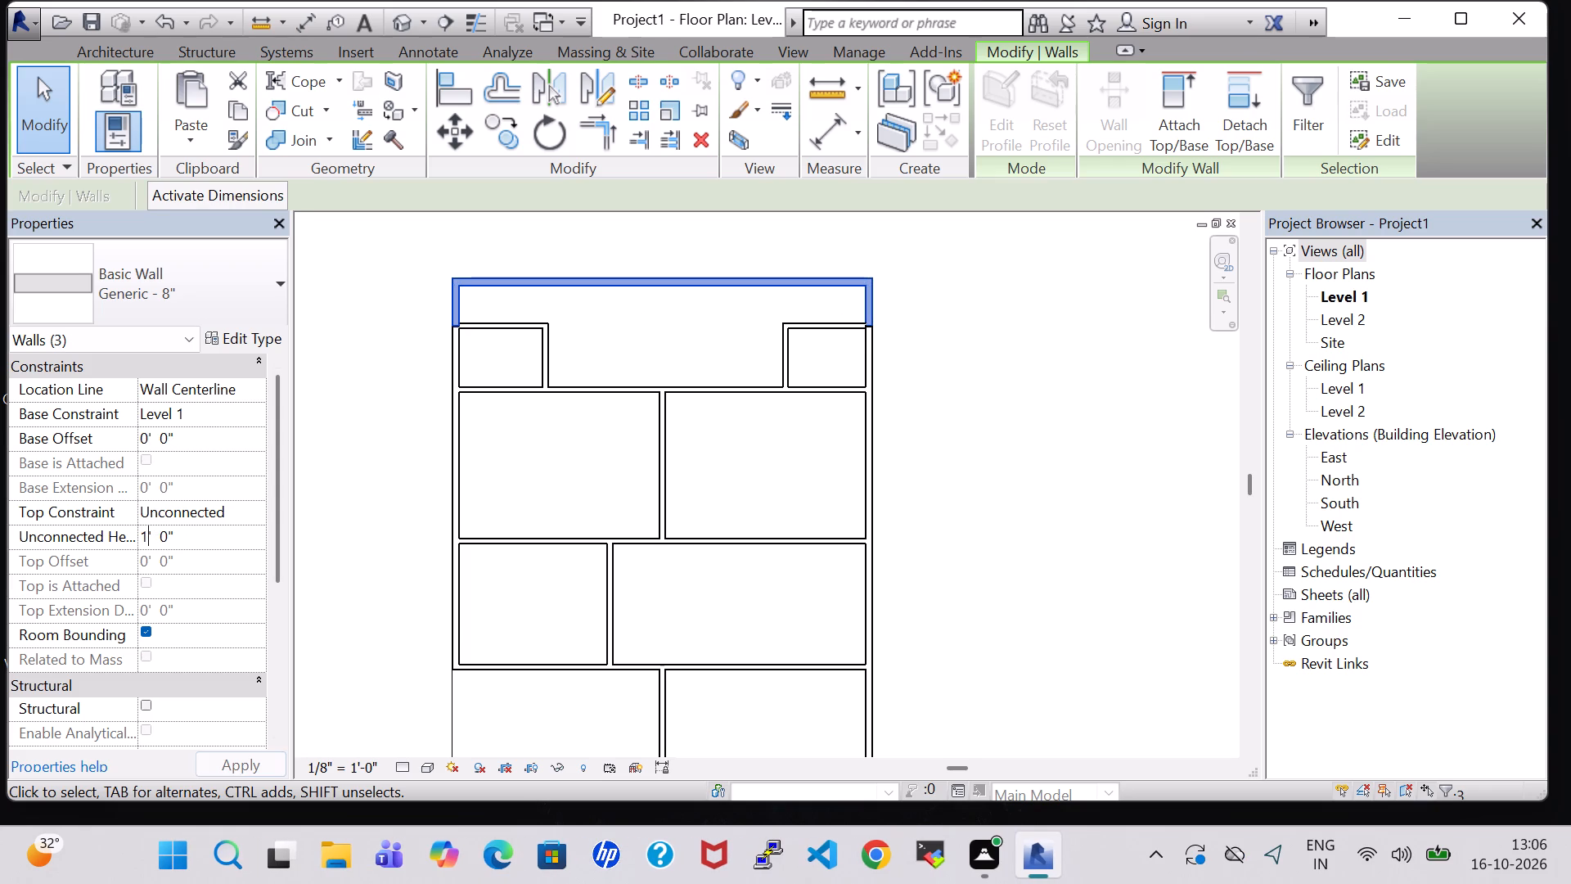
pyautogui.press('BackSpace')
pyautogui.press('5')
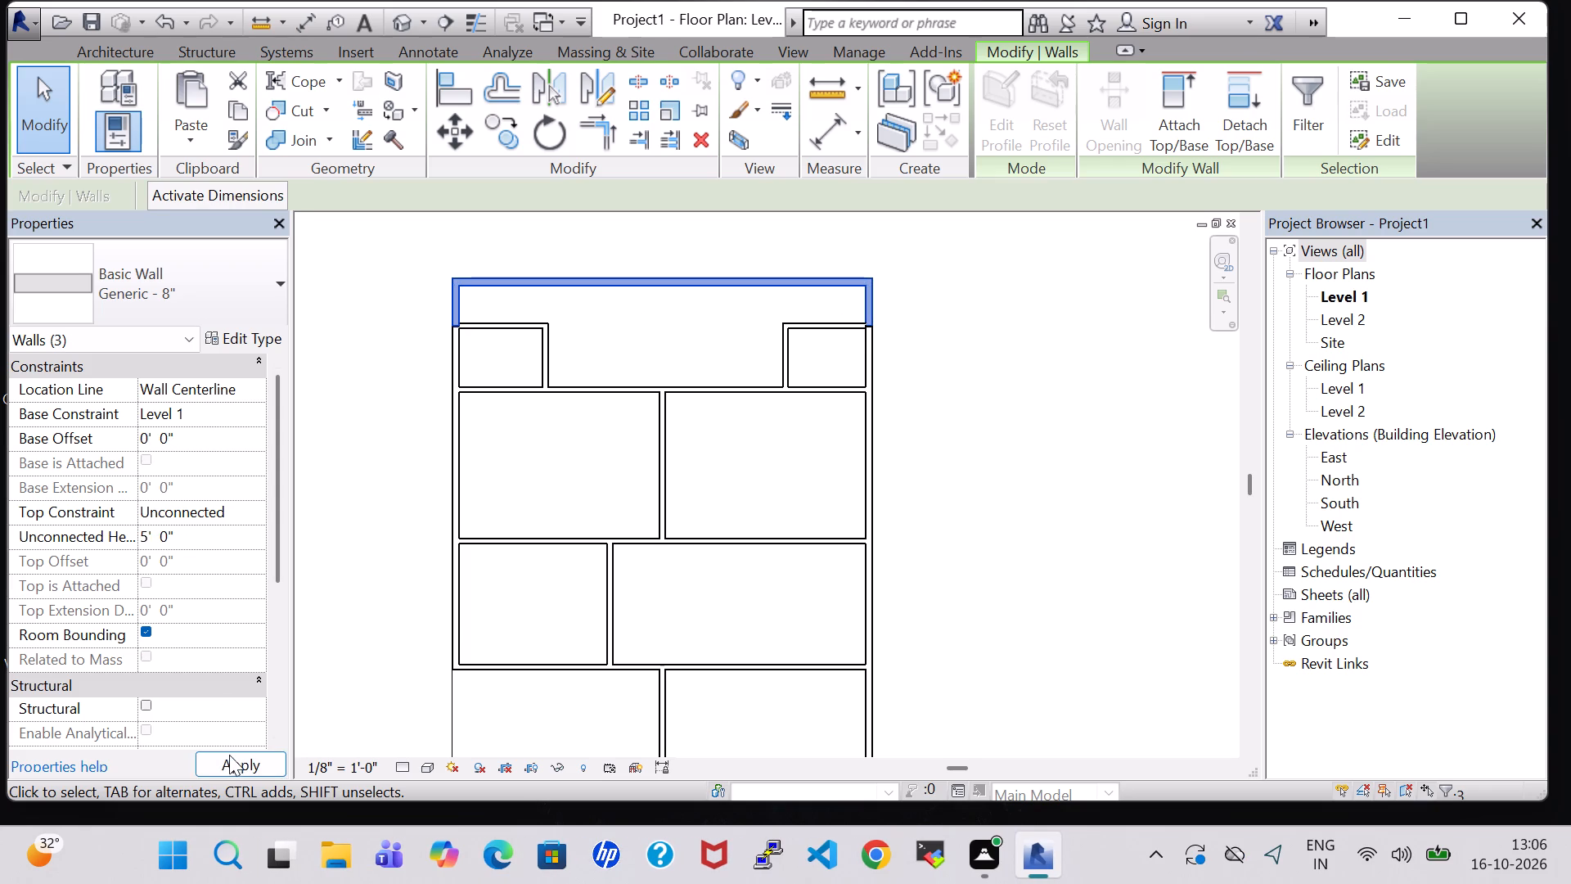
pyautogui.click(232, 760)
pyautogui.click(1024, 374)
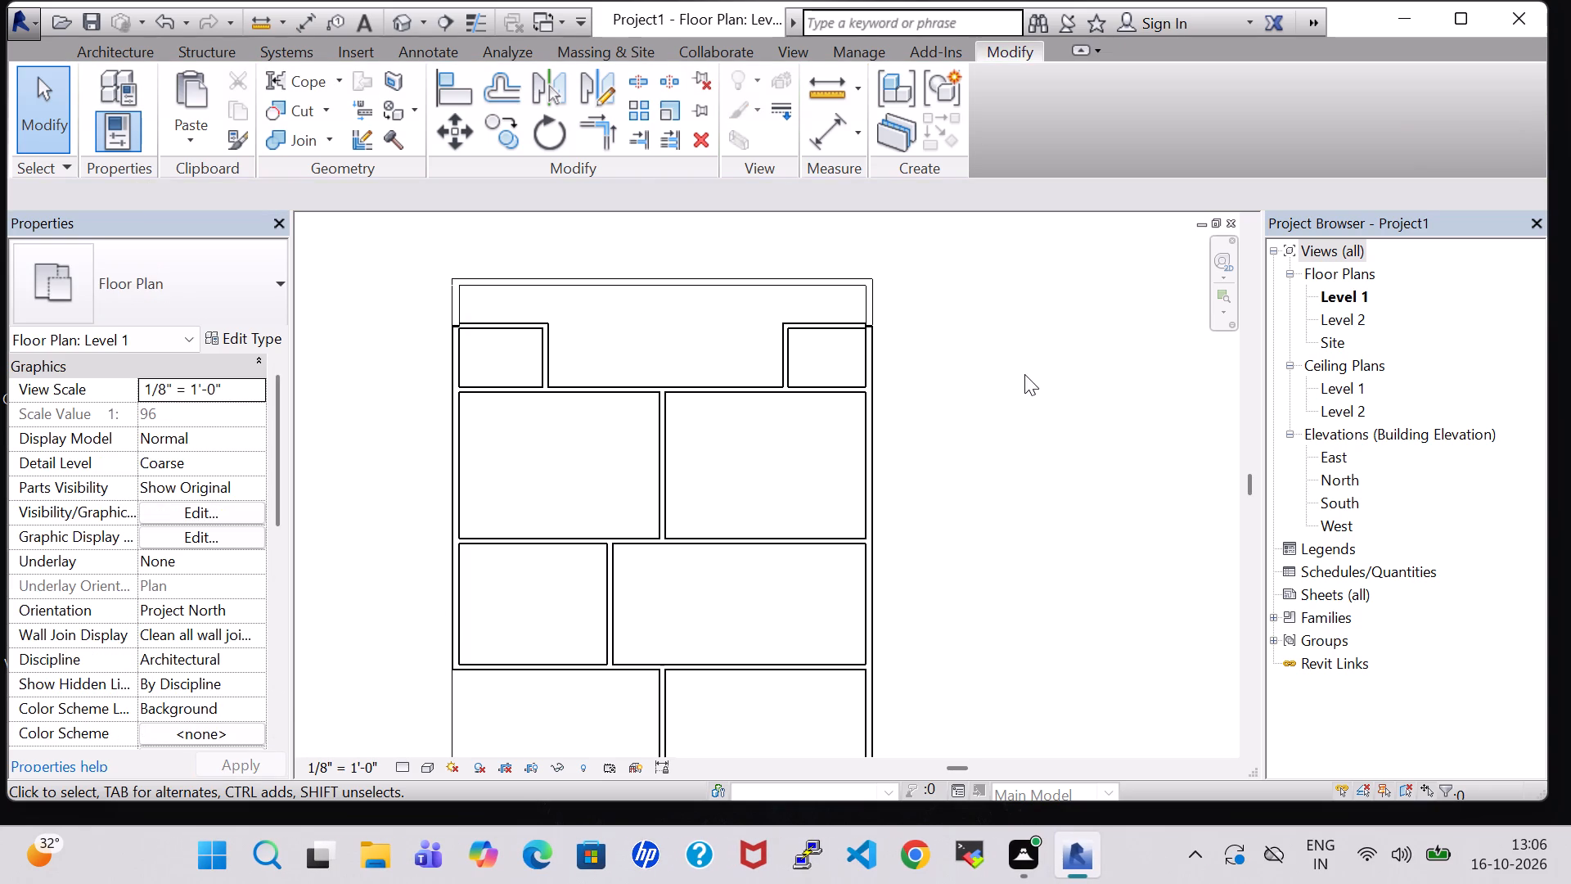
# Show the model in 3D with the Realistic visual style and examine the walls from the south.
pyautogui.click(396, 24)
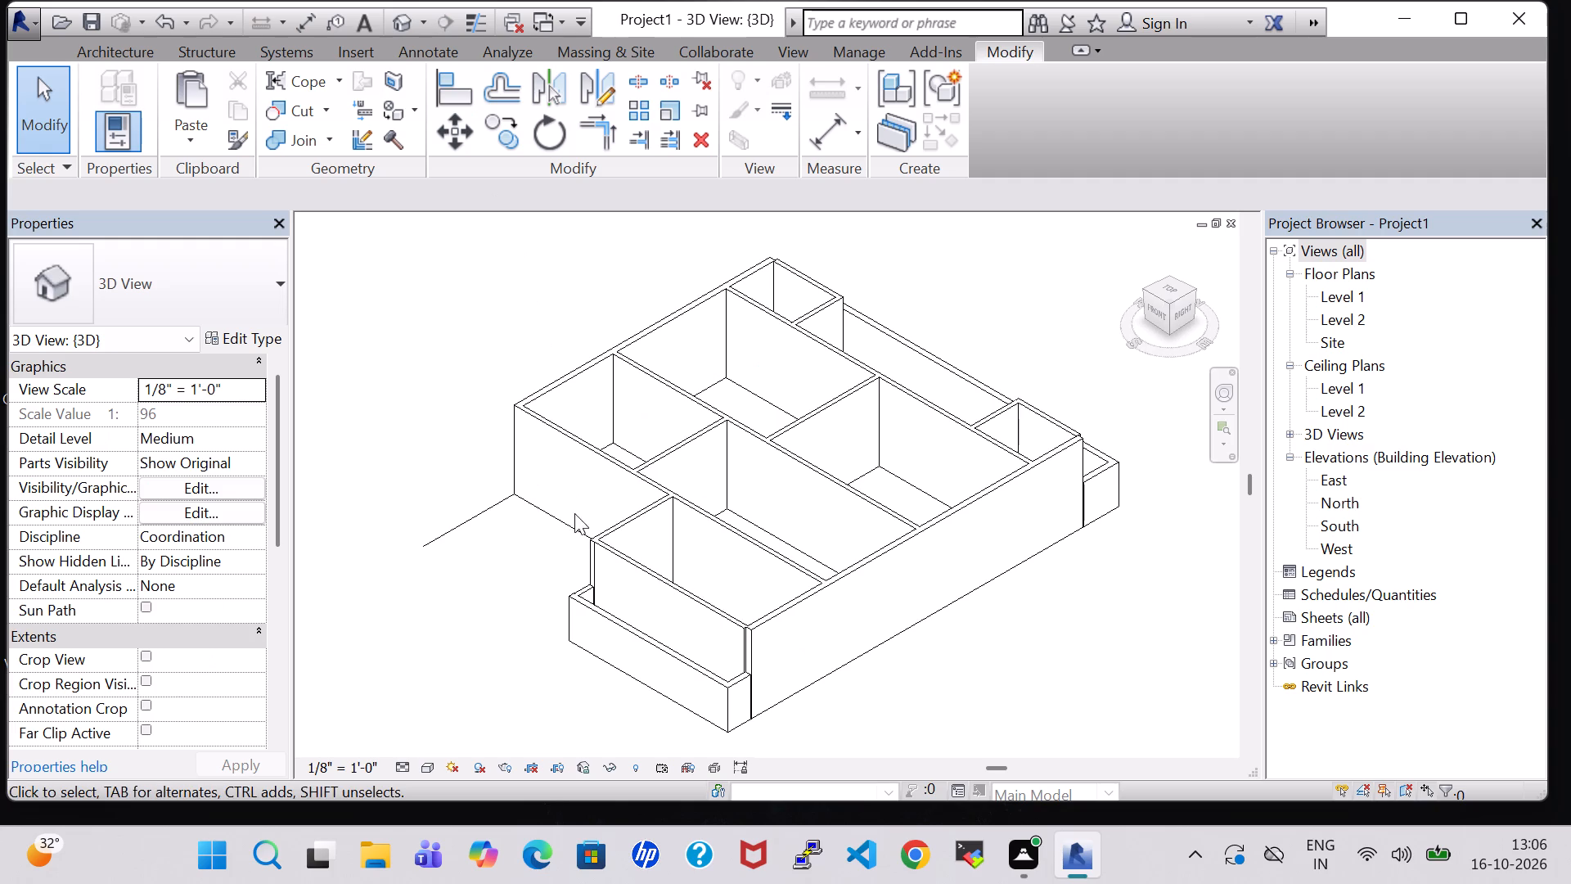
pyautogui.click(421, 770)
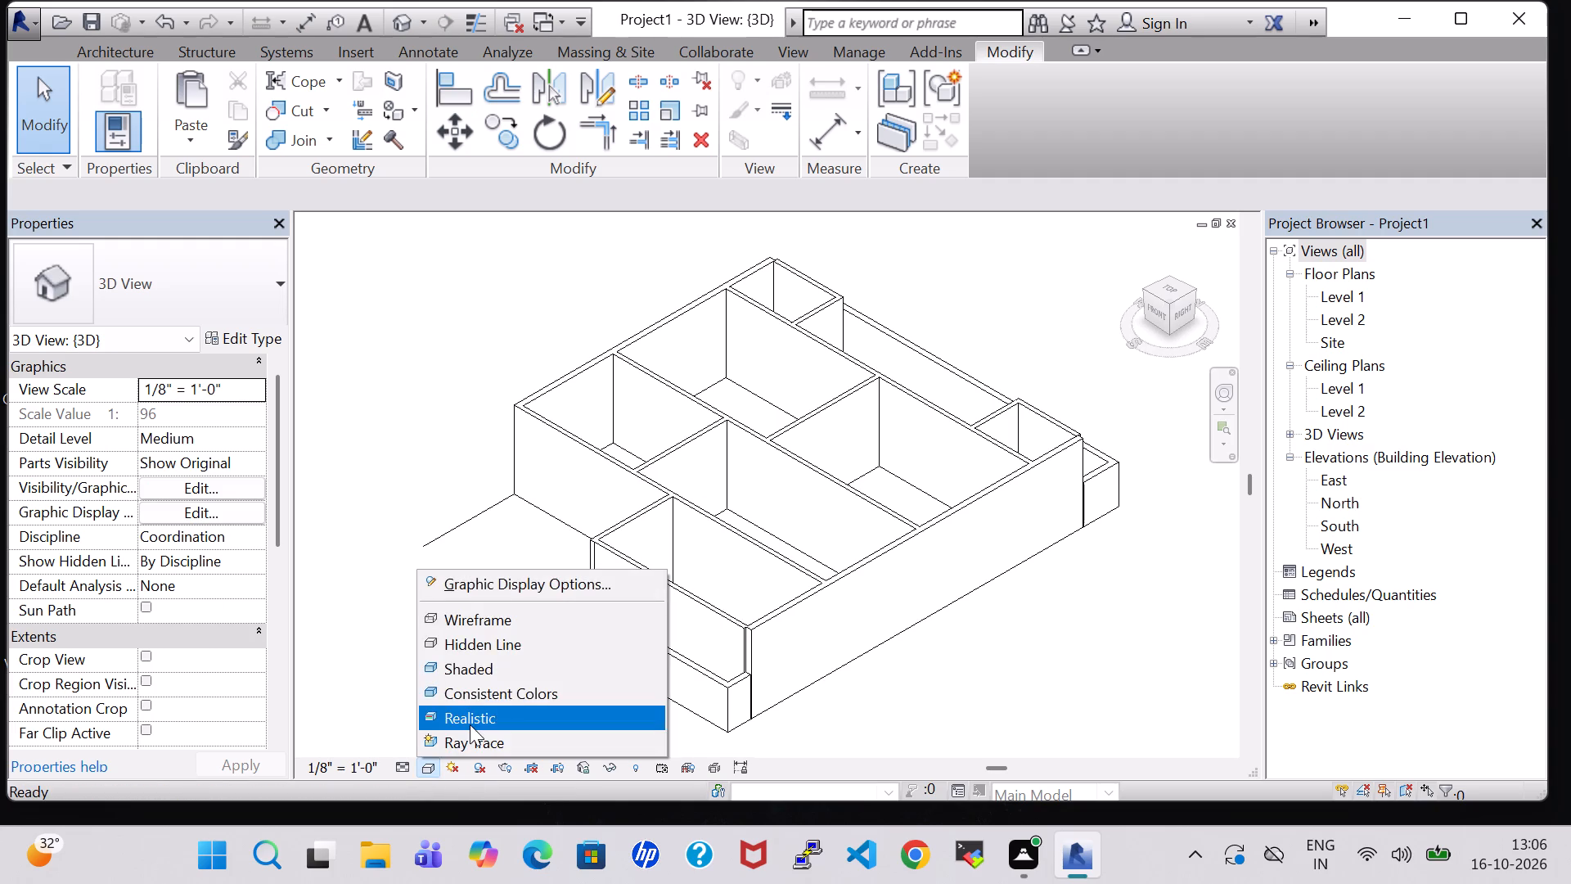
pyautogui.click(470, 724)
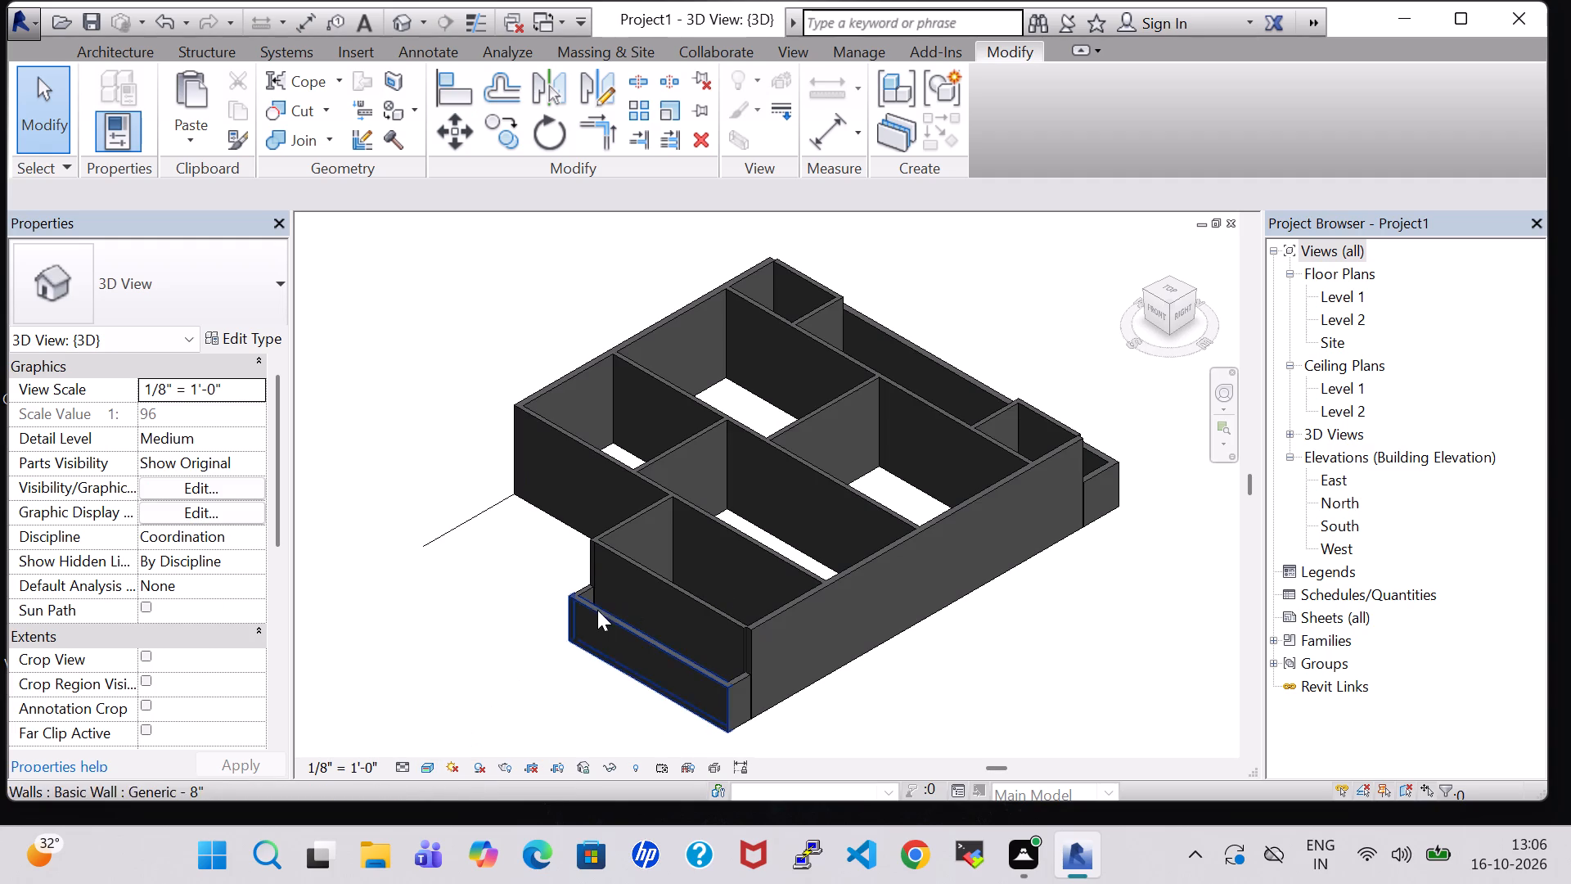
pyautogui.keyDown('shift'); pyautogui.moveTo(475, 608); pyautogui.dragTo(601, 595, button='middle'); pyautogui.keyUp('shift')
pyautogui.scroll(1, 601, 595)
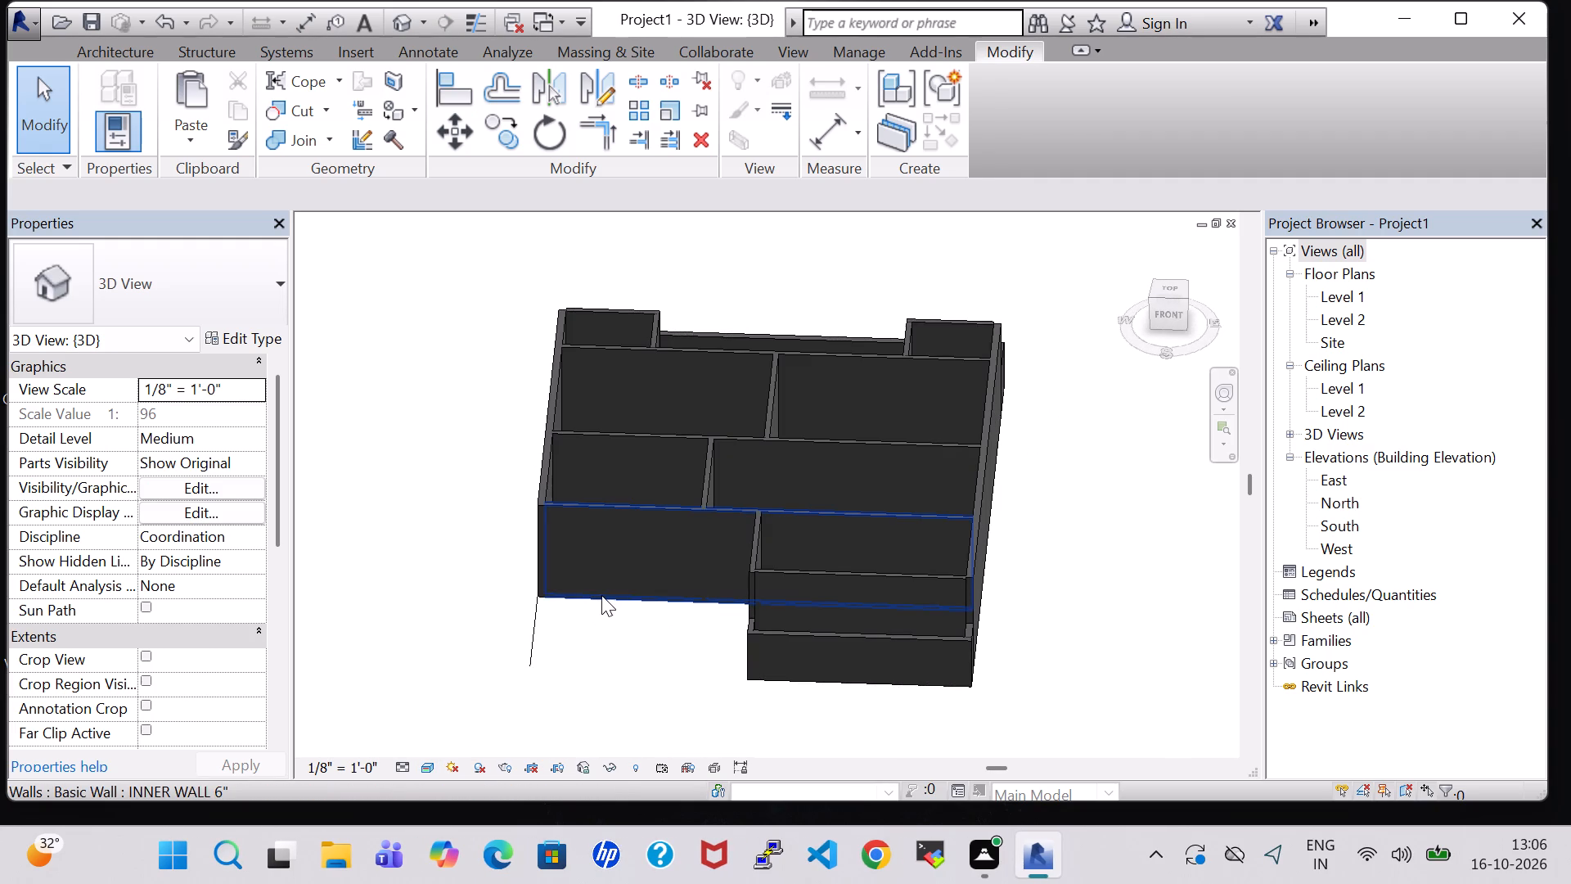
# On the Level 1 plan, nudge the northern strip's low east wall north to the small northeast room's outer wall face, unjoining the conflicting elements.
pyautogui.doubleClick(1360, 287)
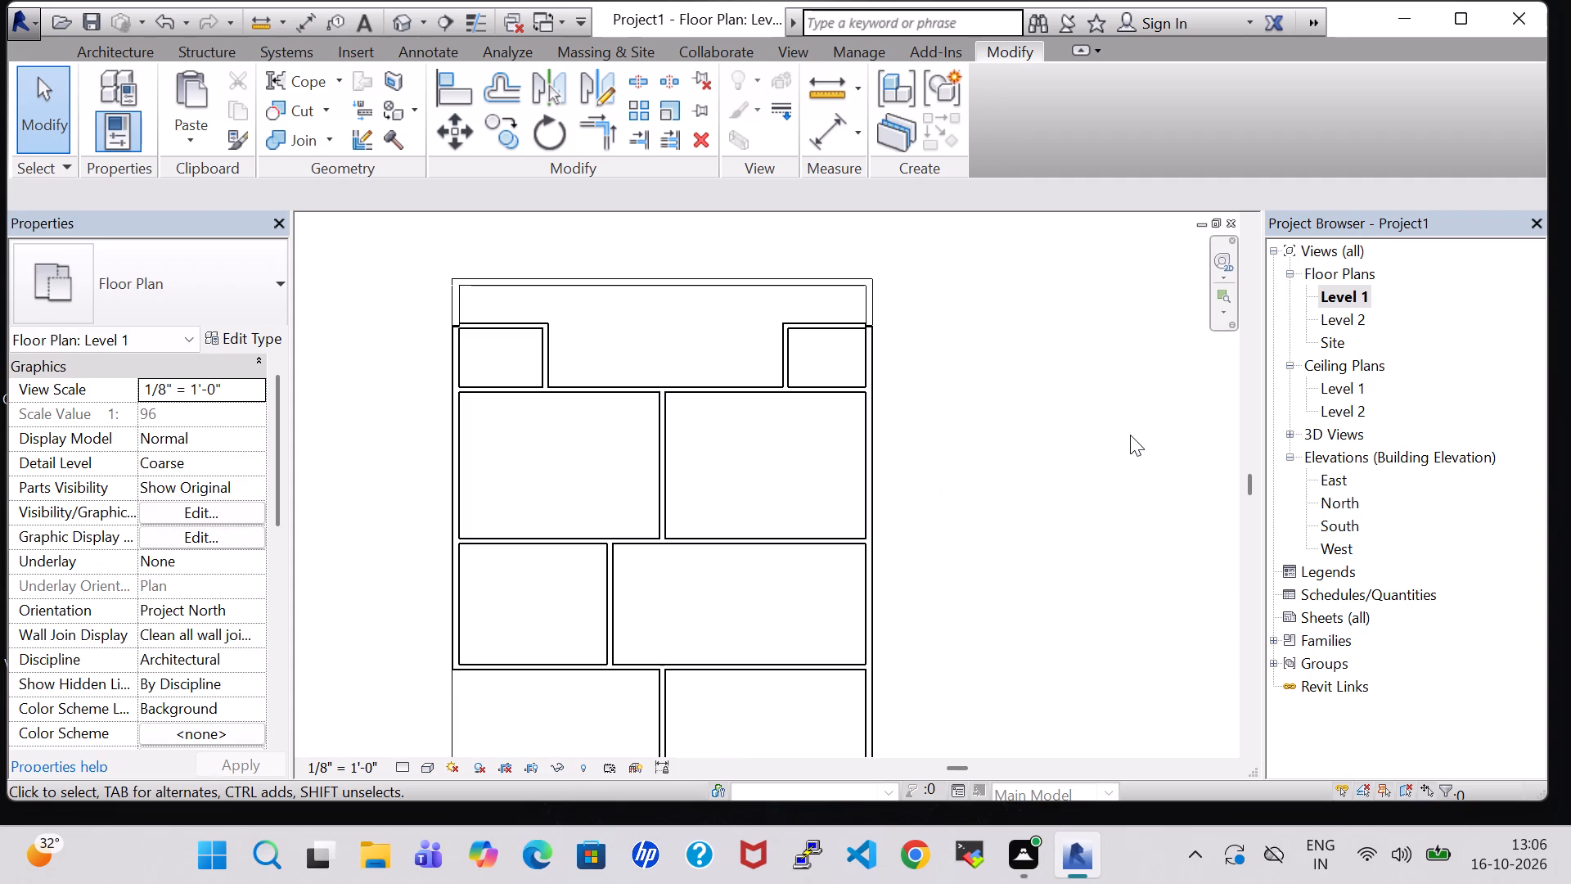
pyautogui.moveTo(1125, 435); pyautogui.dragTo(1168, 369, button='middle')
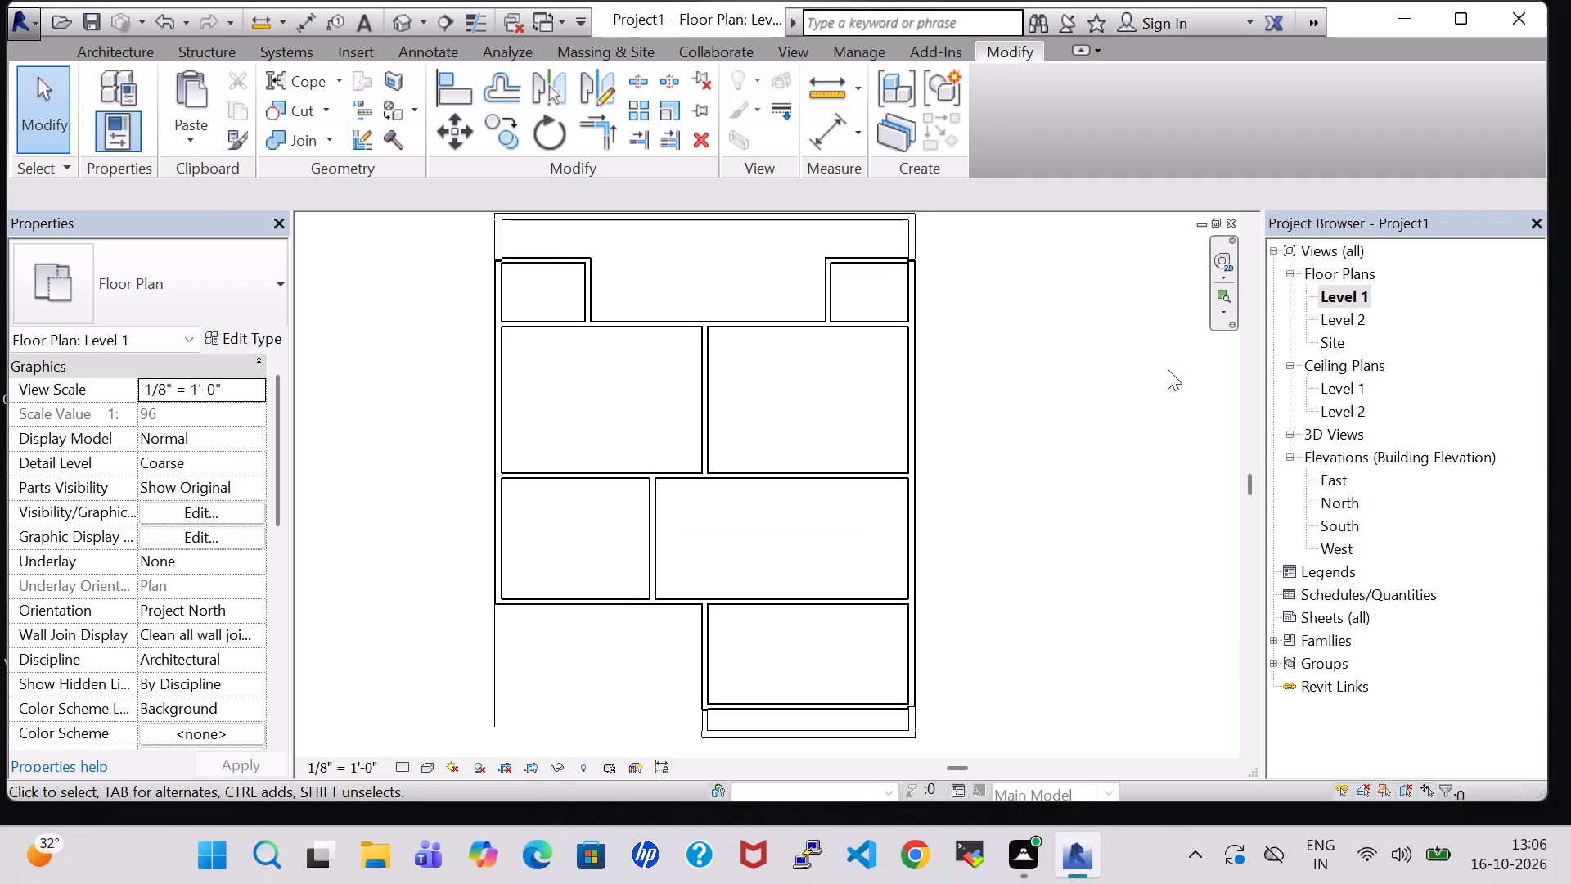
pyautogui.scroll(1, 1168, 369)
pyautogui.scroll(-2, 1168, 369)
pyautogui.scroll(3, 1168, 369)
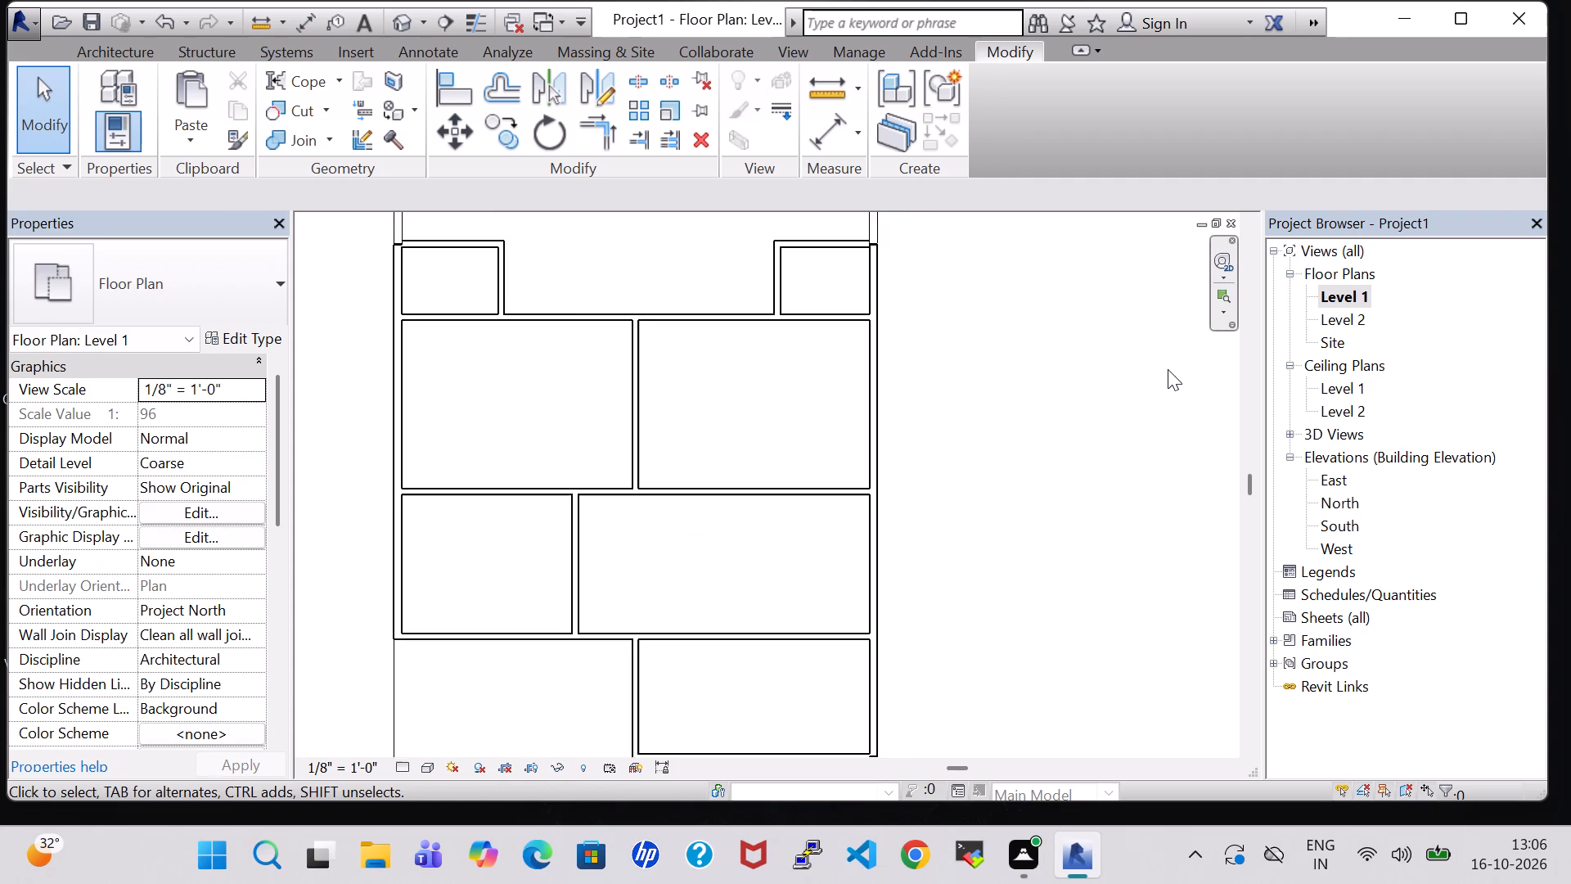
pyautogui.scroll(4, 925, 369)
pyautogui.moveTo(925, 369); pyautogui.dragTo(948, 666, button='middle')
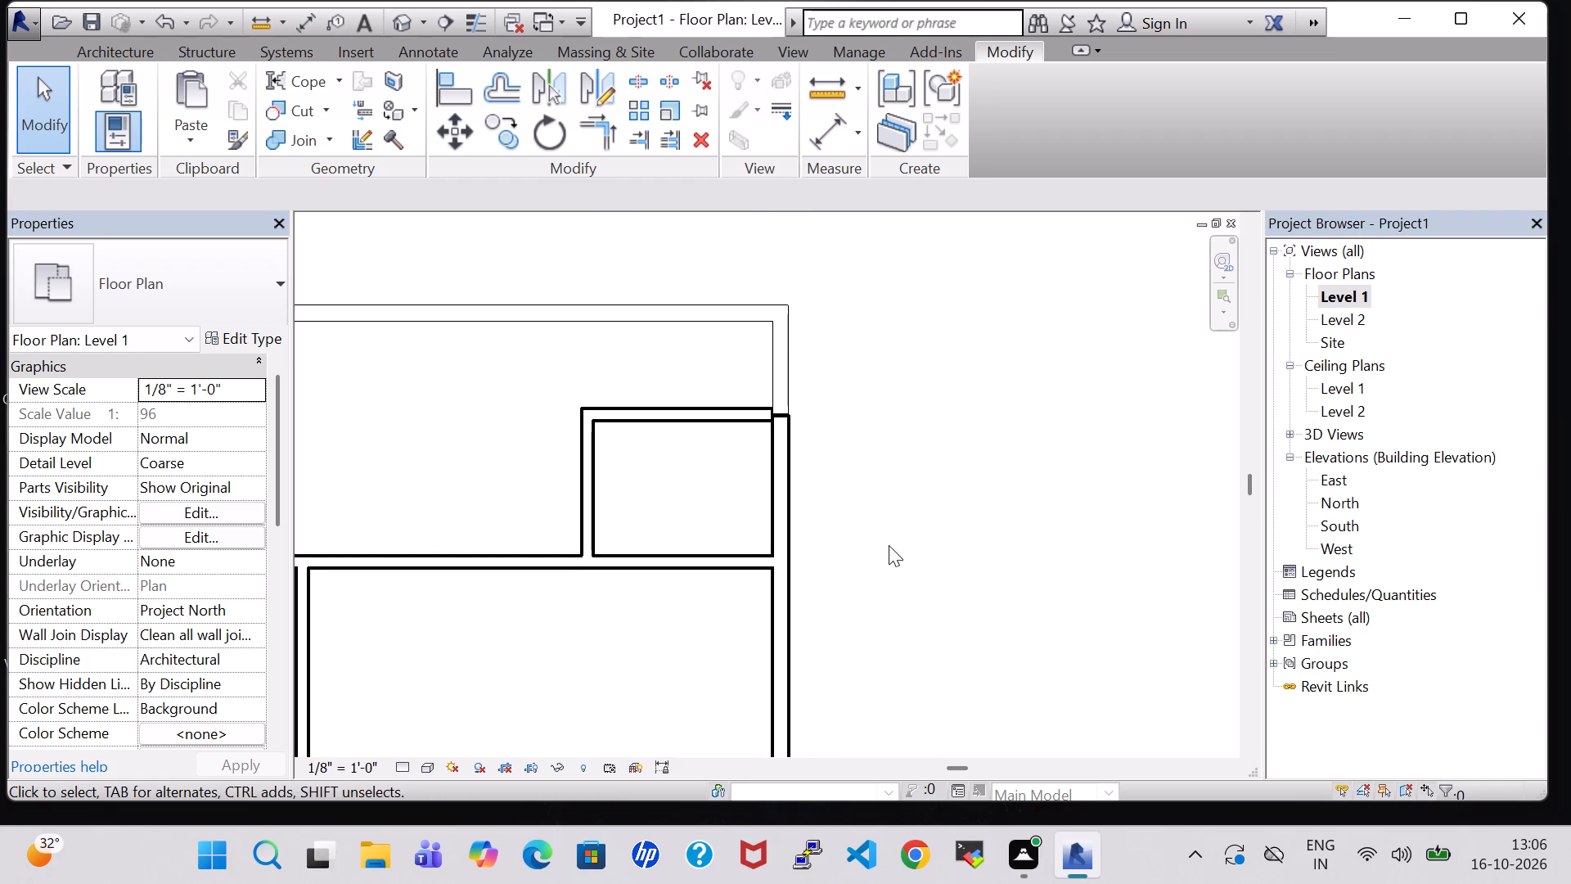
pyautogui.click(777, 413)
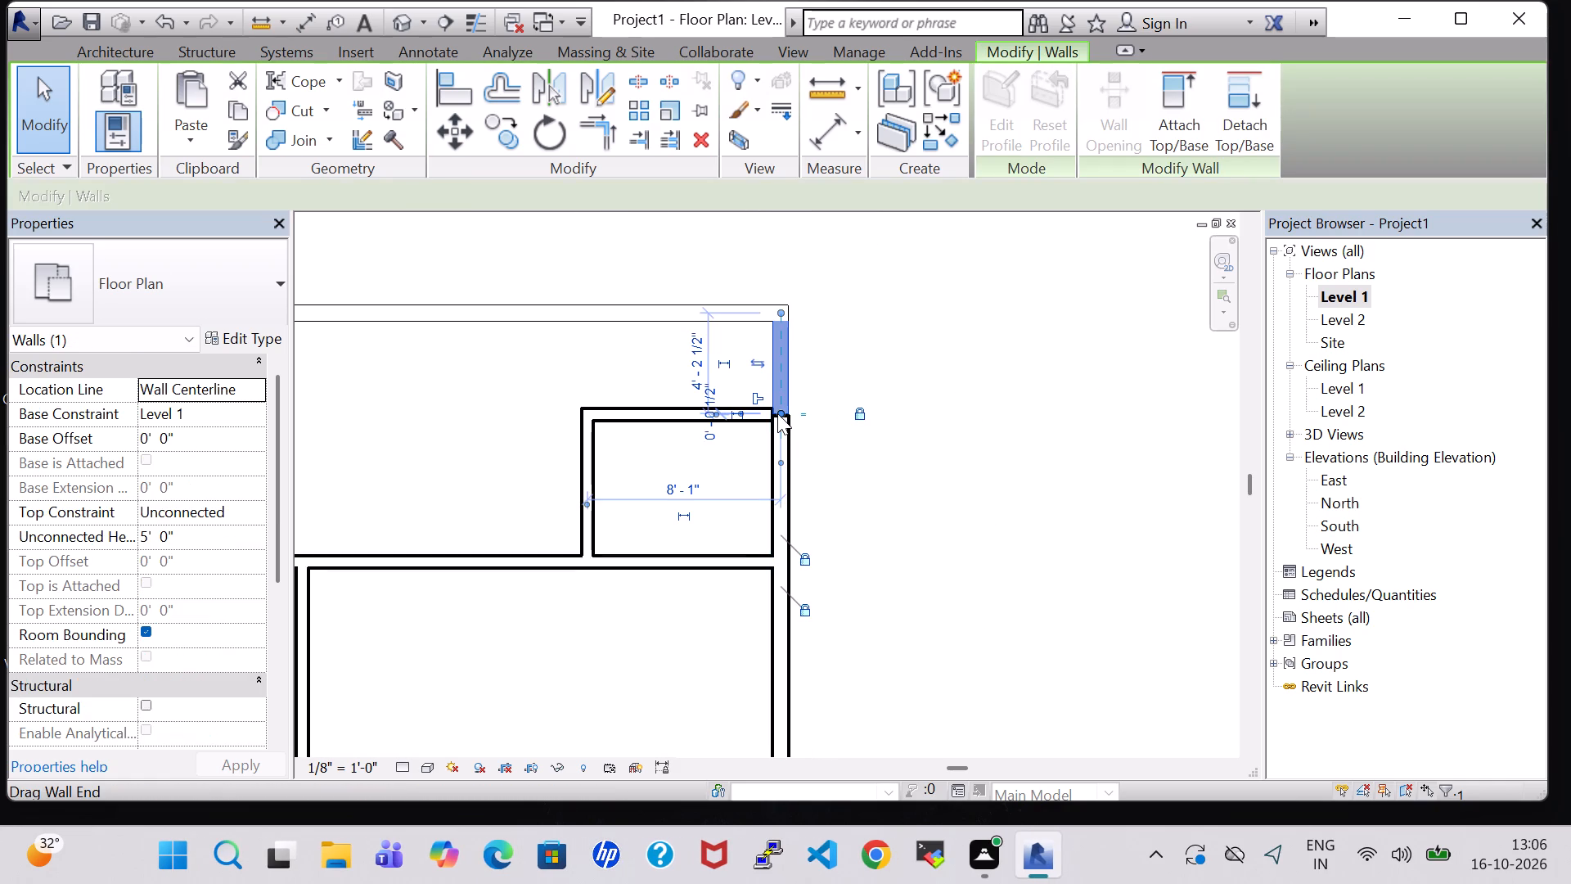
pyautogui.press('Up')
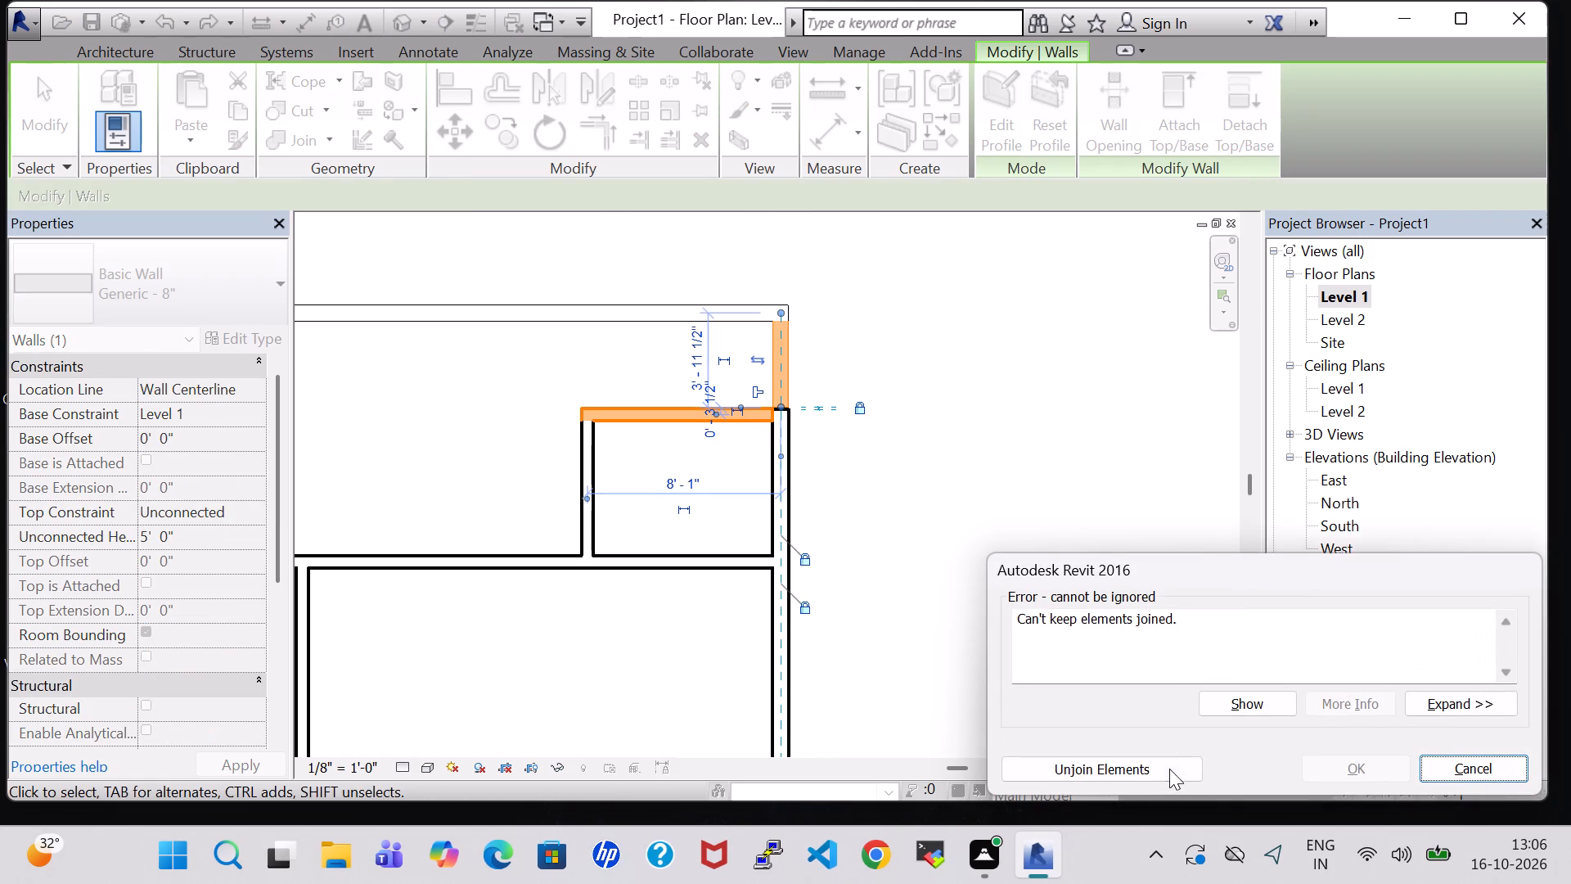
pyautogui.click(1169, 772)
pyautogui.click(1002, 555)
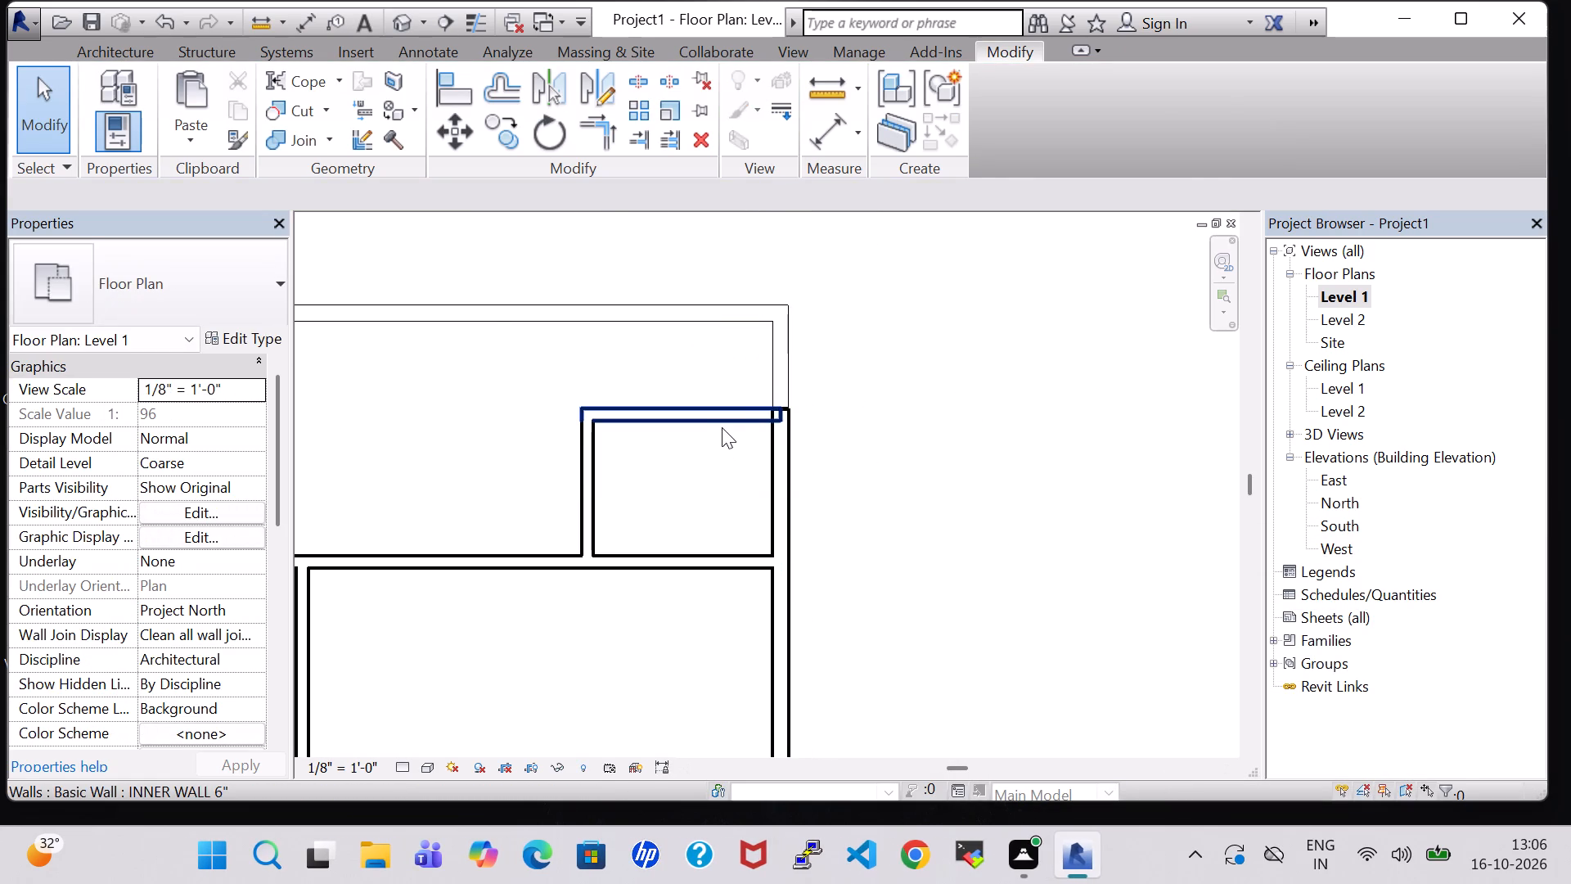
# Nudge the small northeast room's north wall east to close its corner with the full-height east wall.
pyautogui.click(722, 427)
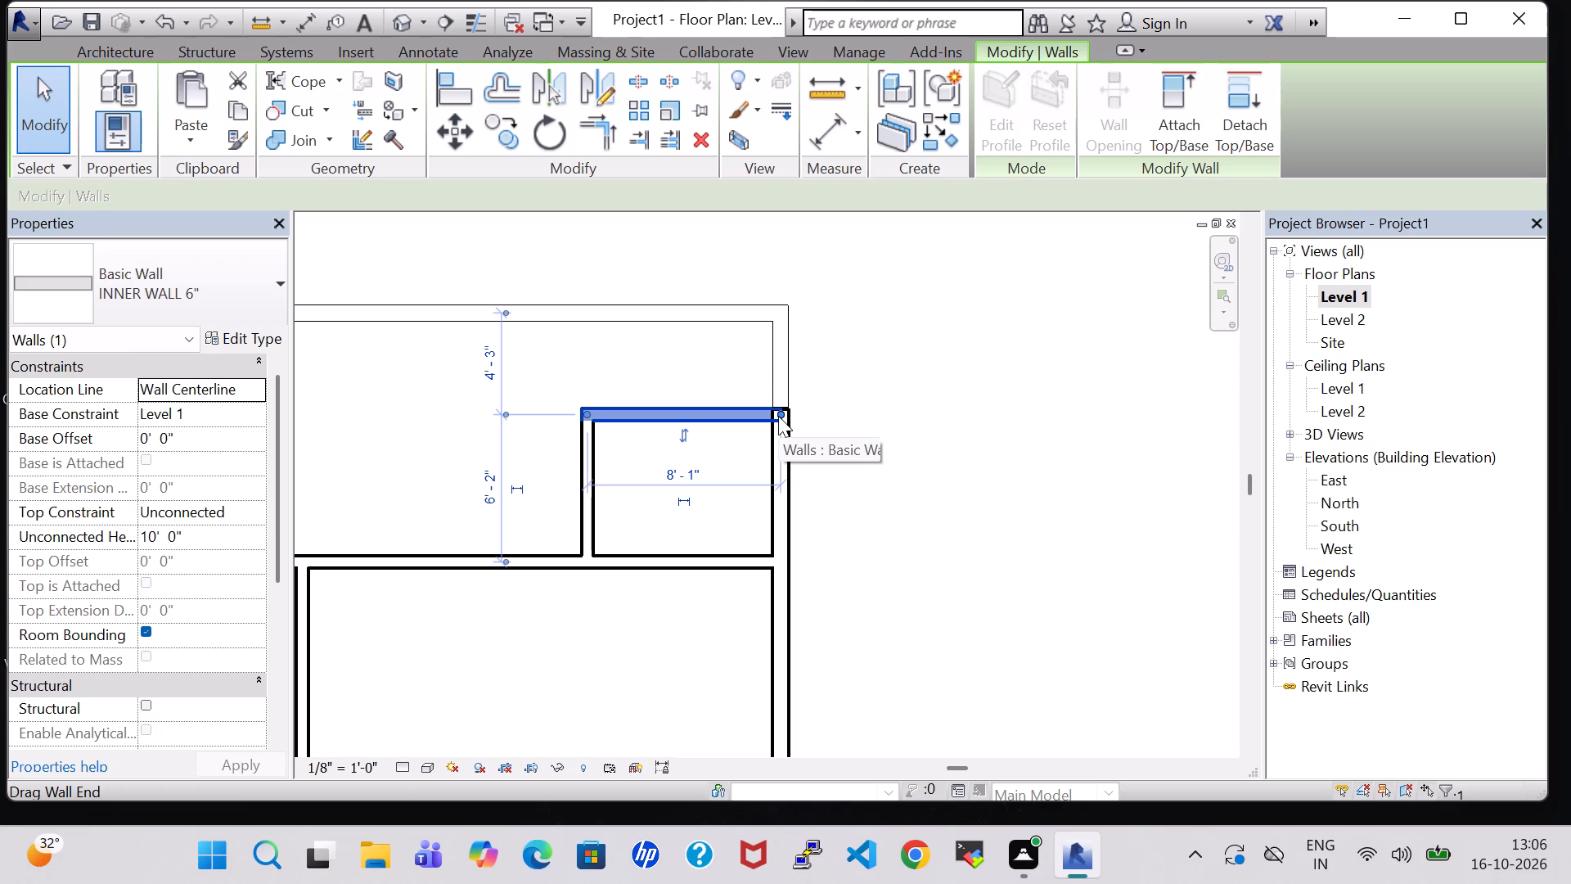
pyautogui.press('Right')
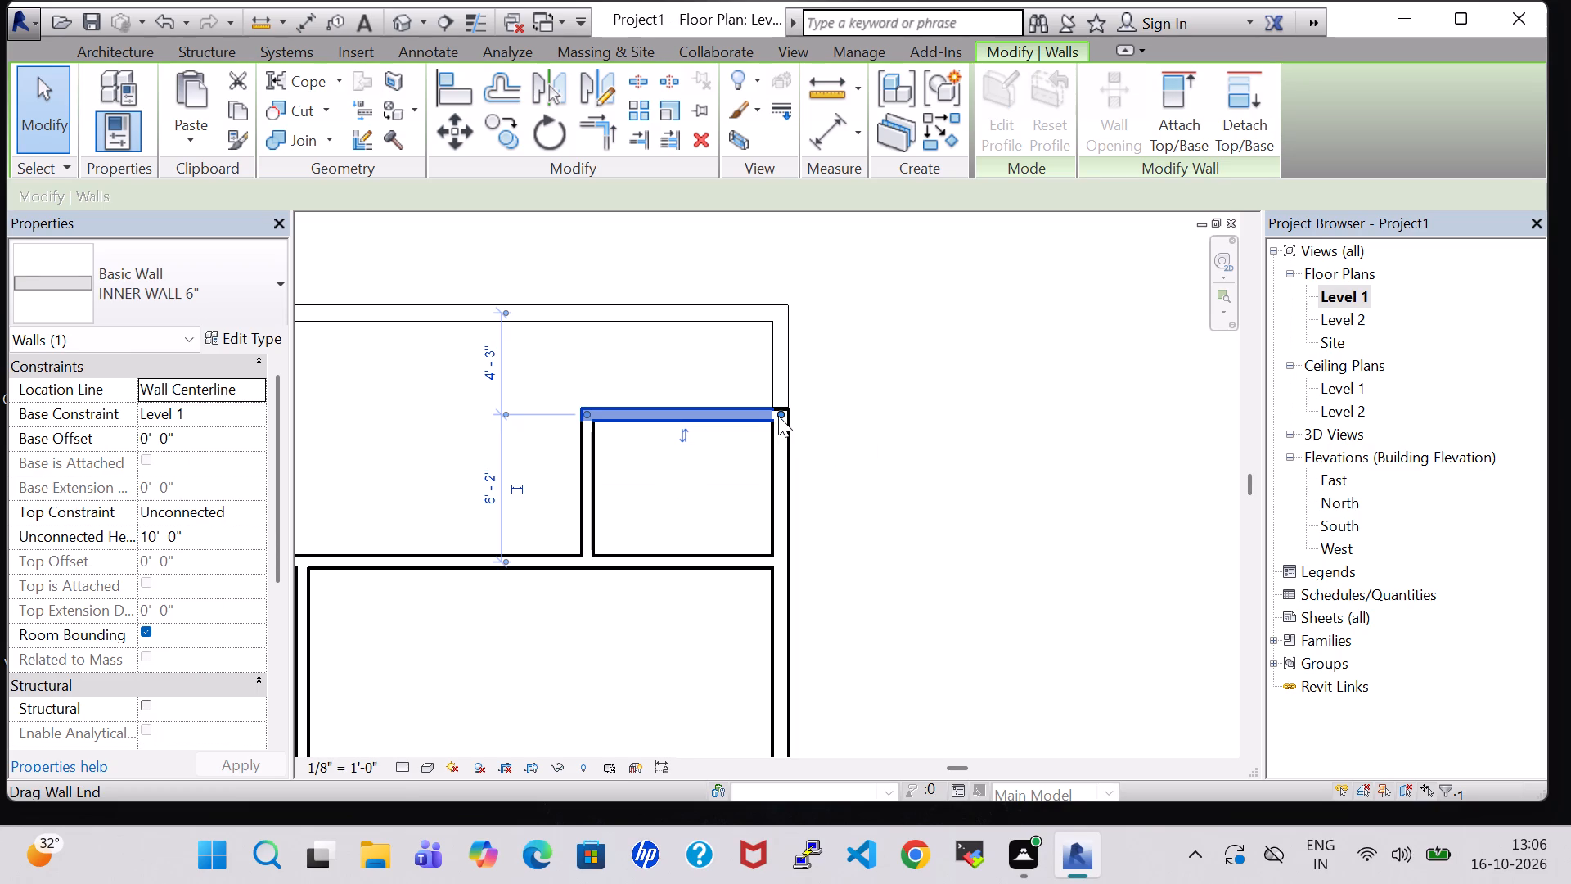
pyautogui.click(858, 418)
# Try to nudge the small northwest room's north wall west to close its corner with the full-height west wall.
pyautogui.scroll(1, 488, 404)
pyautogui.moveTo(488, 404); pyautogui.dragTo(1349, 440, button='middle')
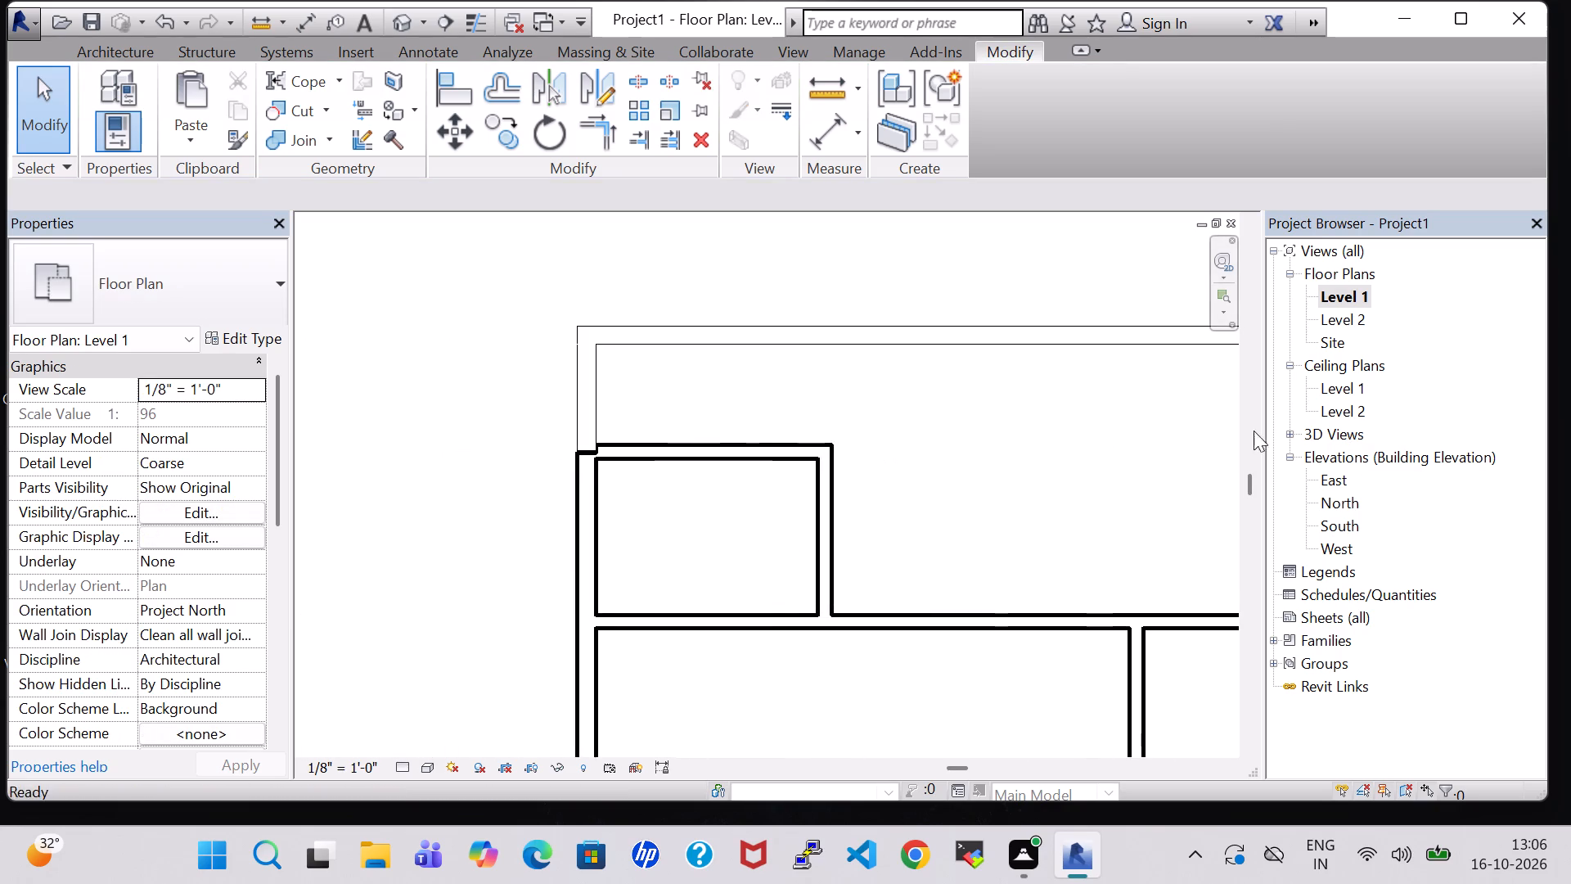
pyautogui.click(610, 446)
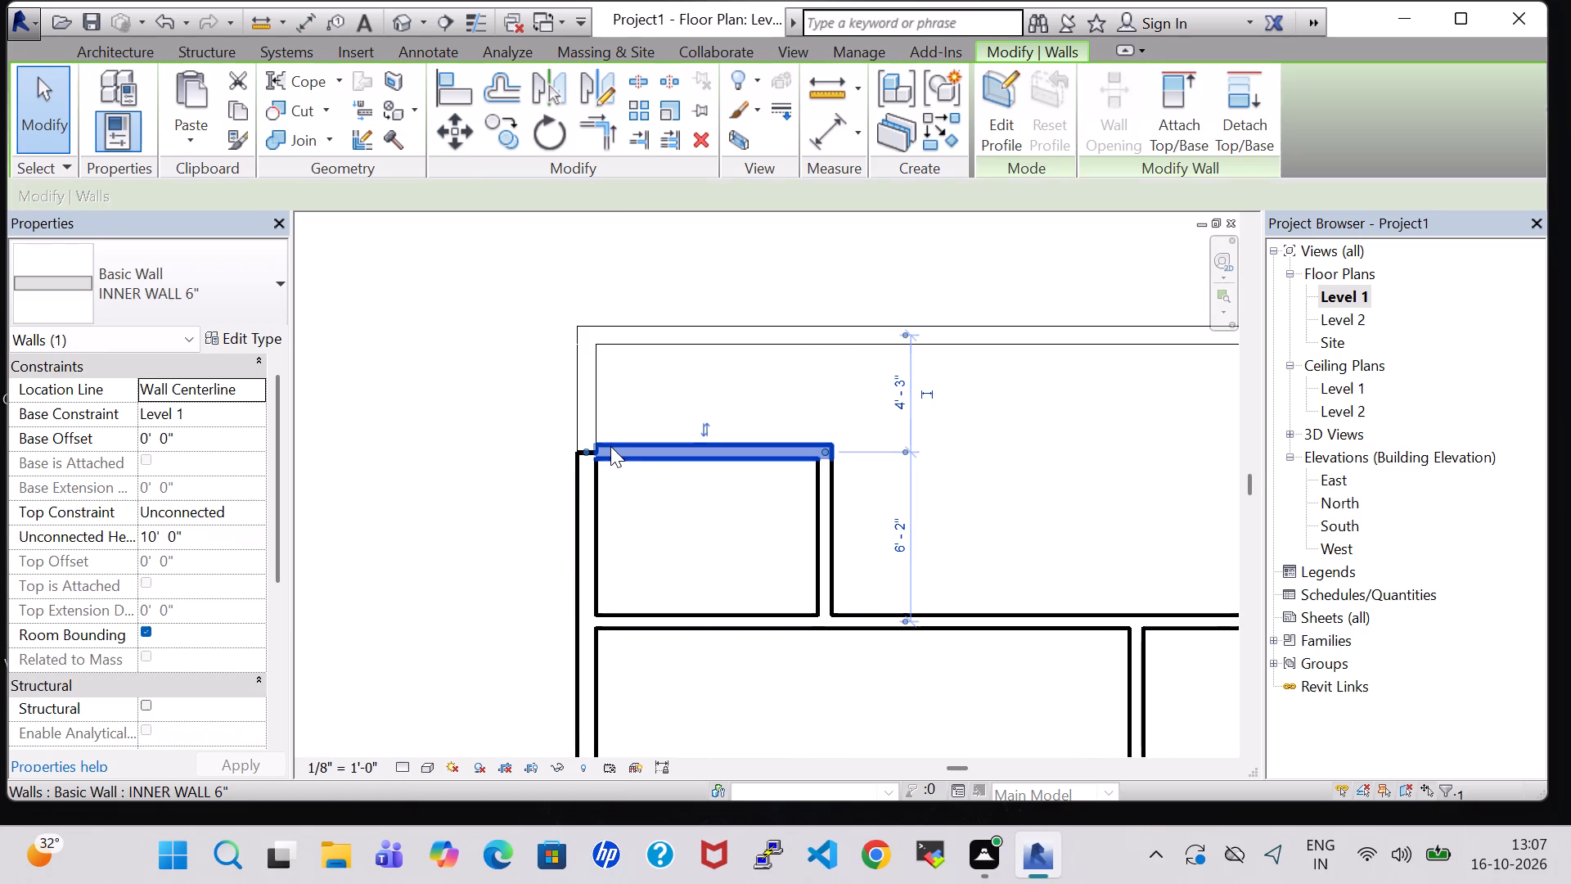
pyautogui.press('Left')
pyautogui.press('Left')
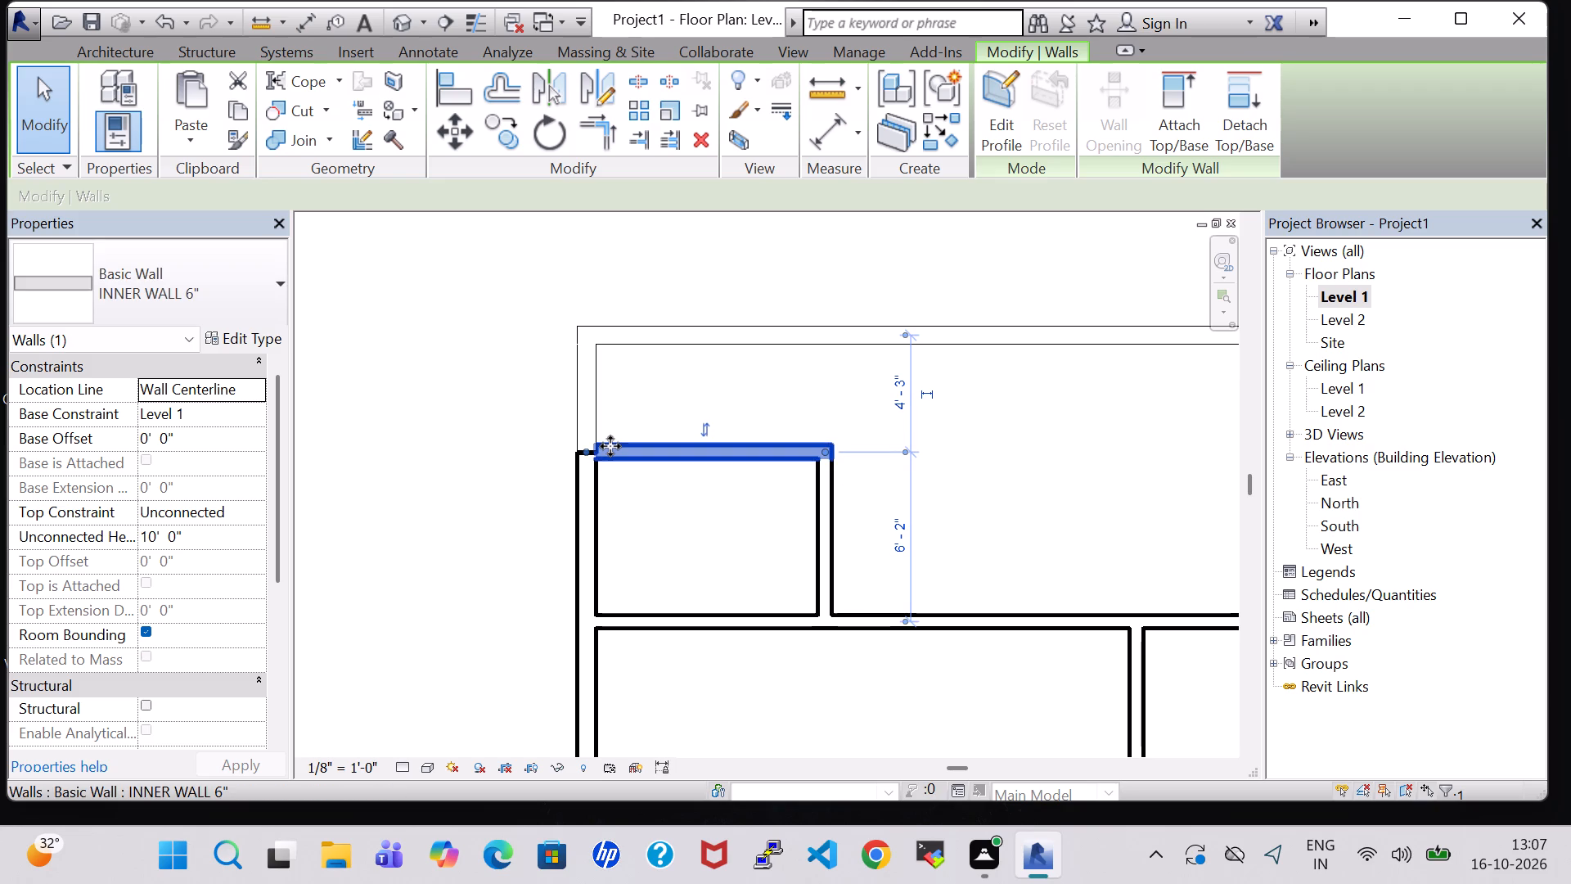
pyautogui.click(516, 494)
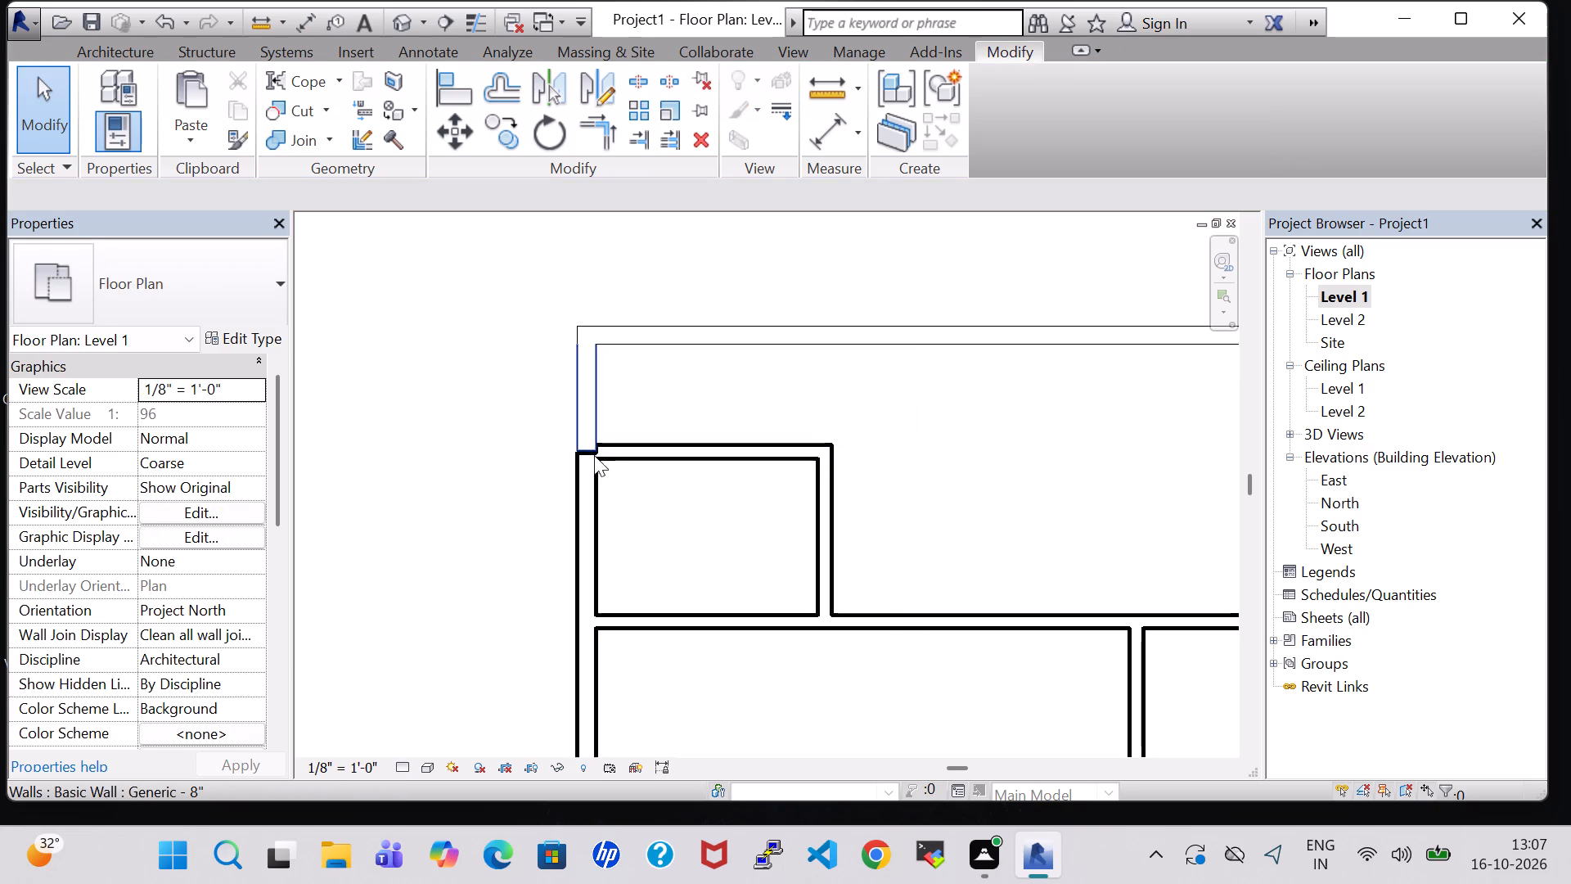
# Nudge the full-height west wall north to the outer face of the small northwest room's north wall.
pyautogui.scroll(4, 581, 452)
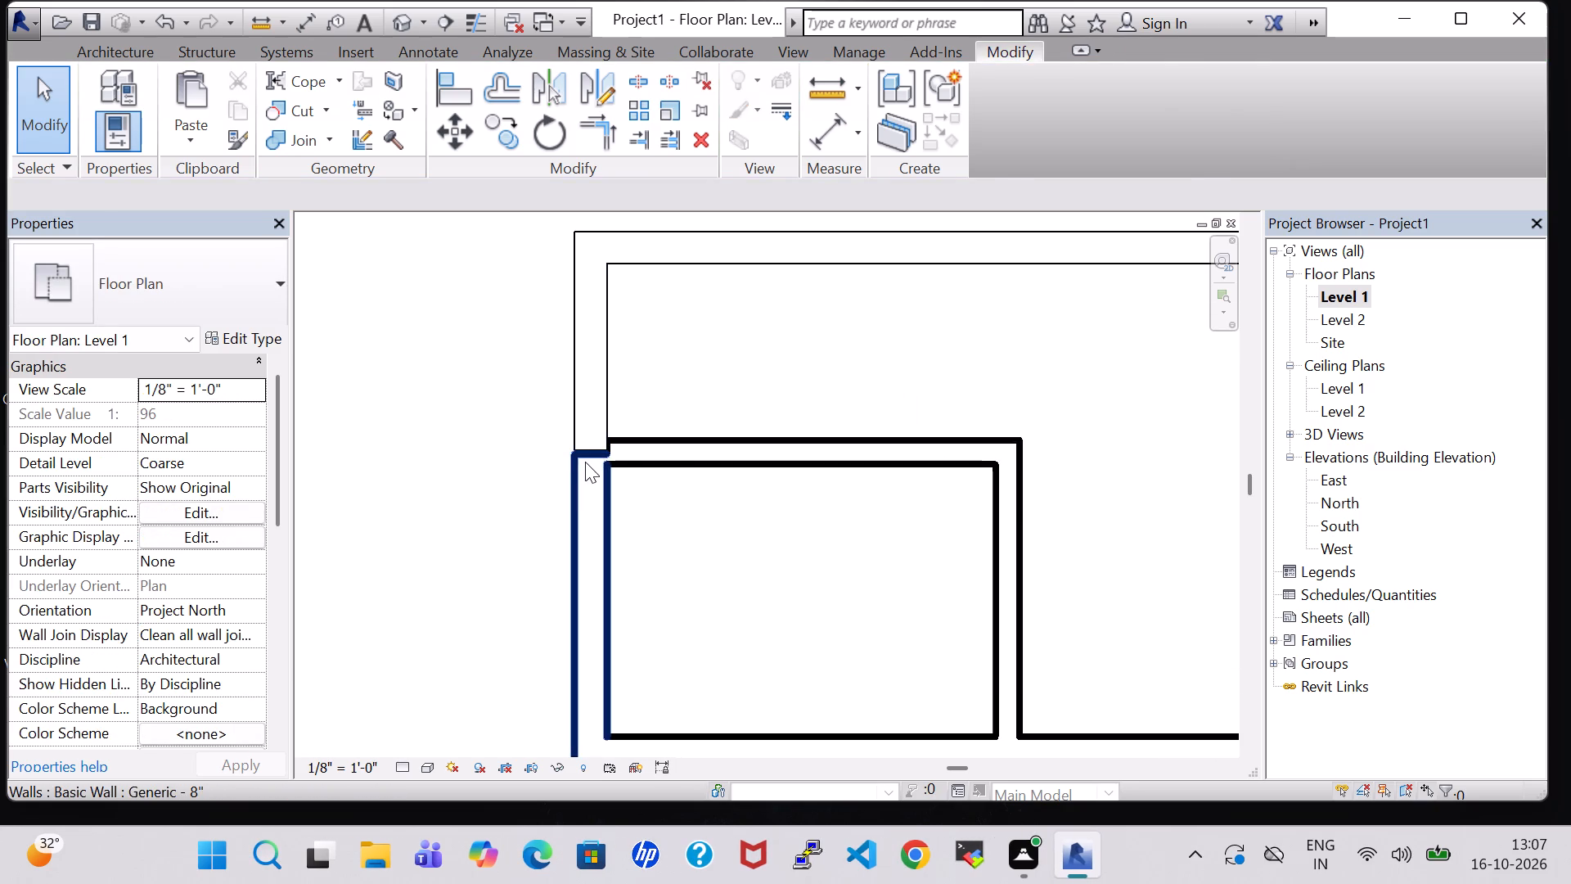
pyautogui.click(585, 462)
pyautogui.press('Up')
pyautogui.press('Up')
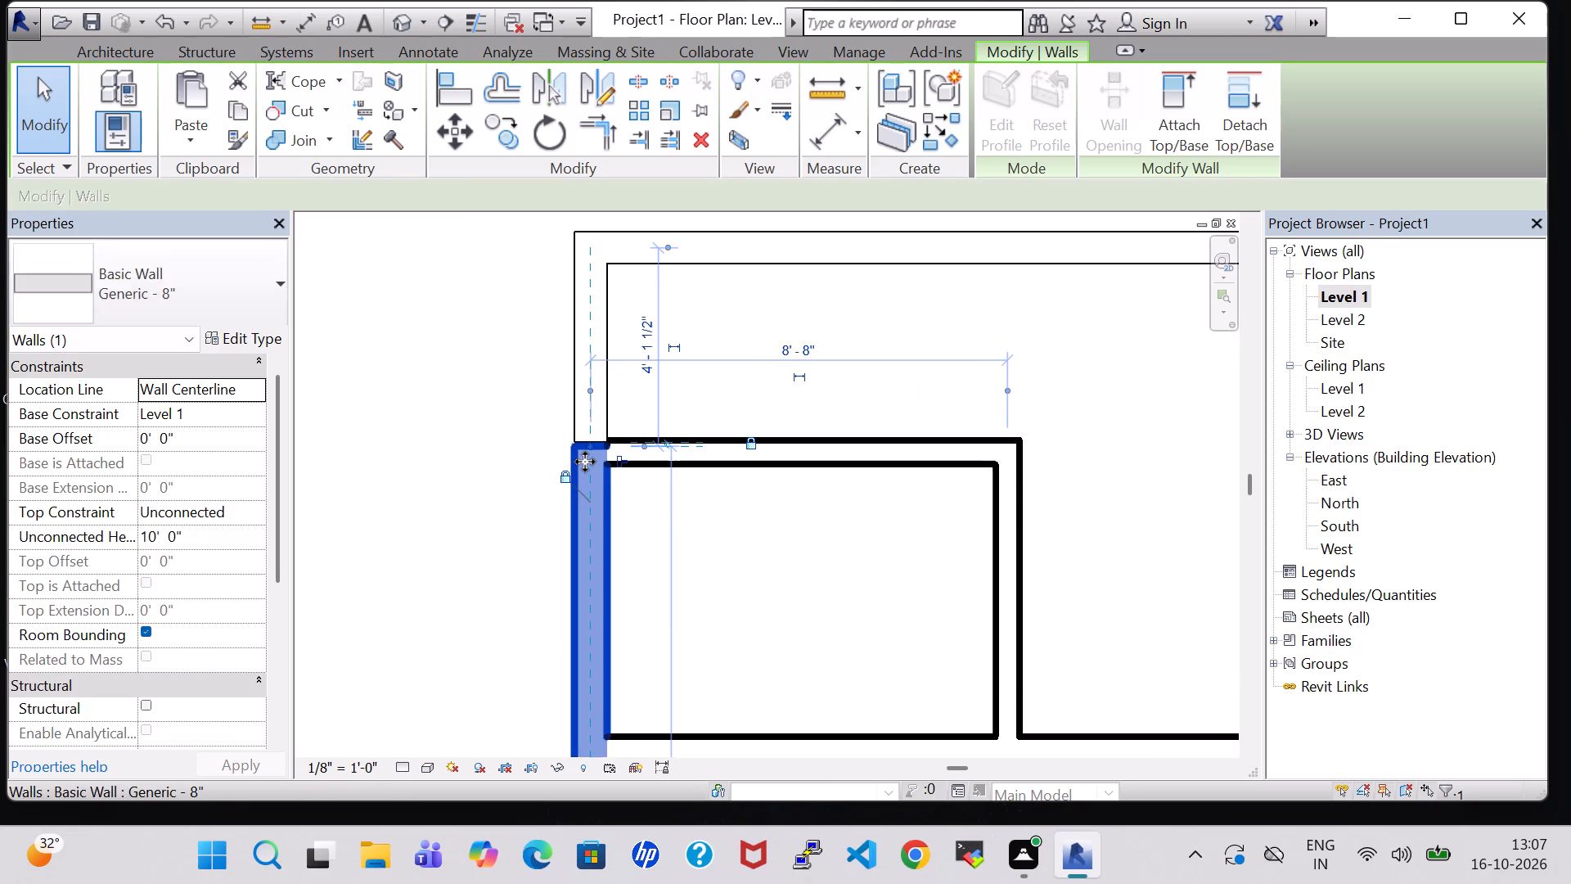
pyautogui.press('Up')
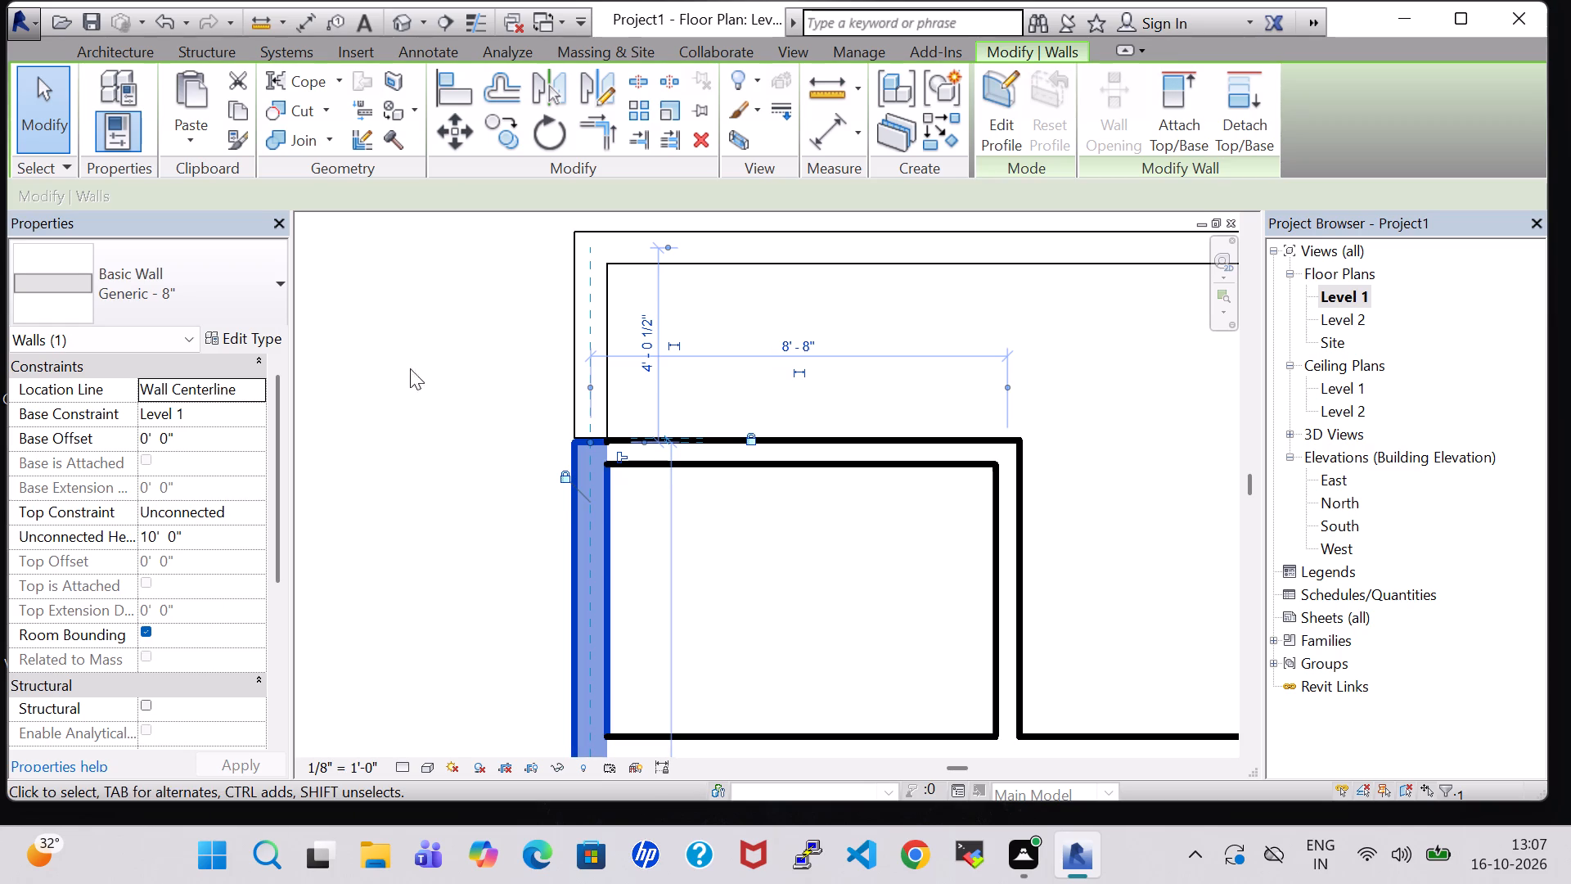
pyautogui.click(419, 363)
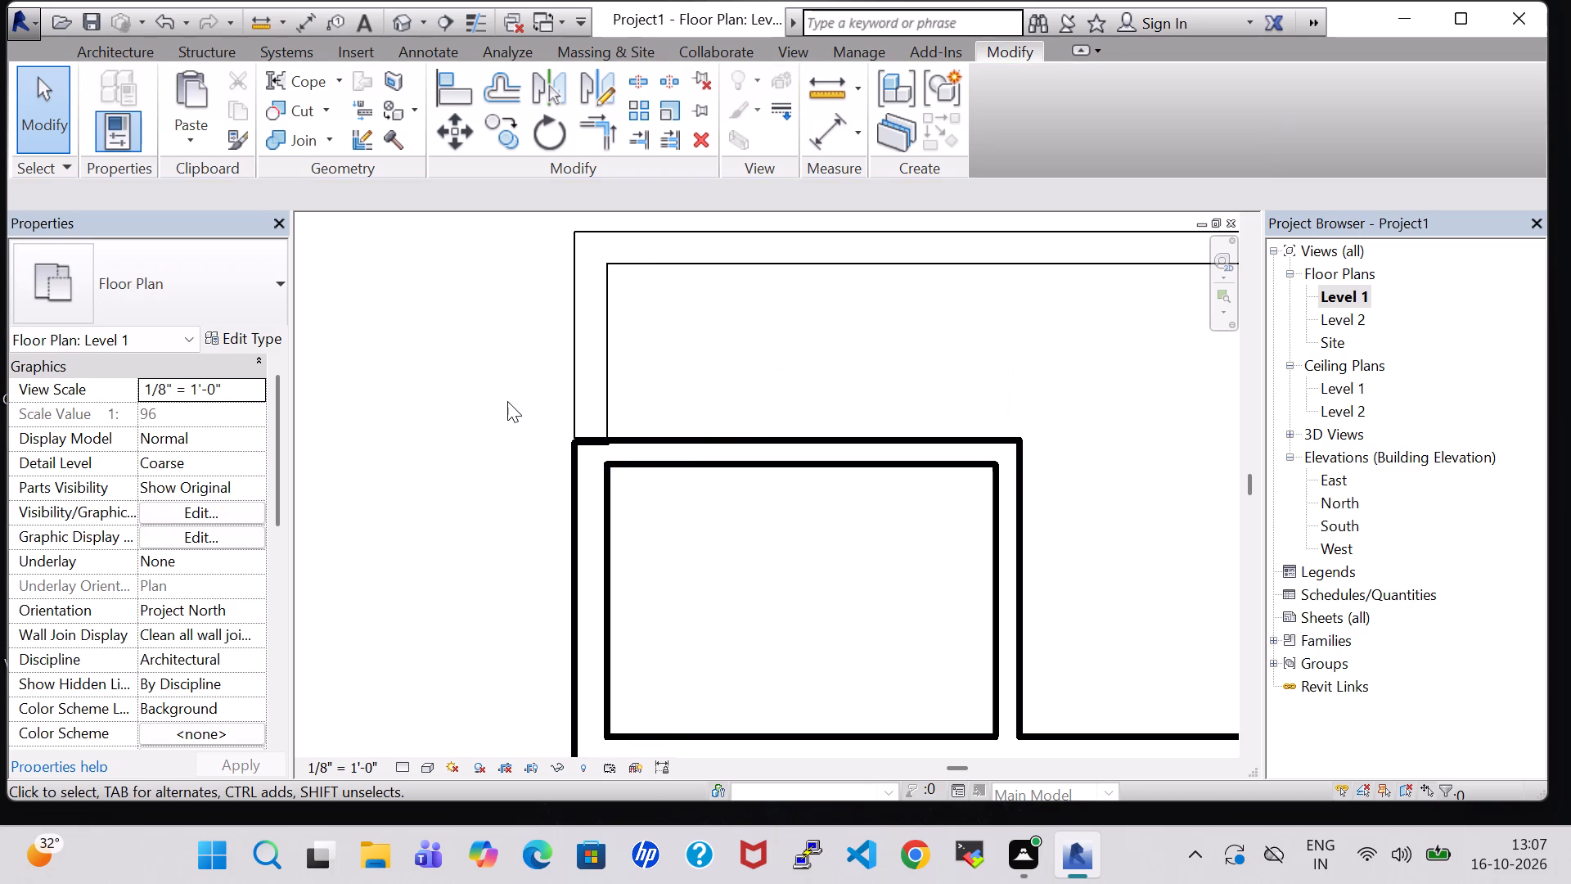
# Nudge the full-height west wall south so its south end meets the south face of the wall above the open southwest area.
pyautogui.scroll(-10, 507, 401)
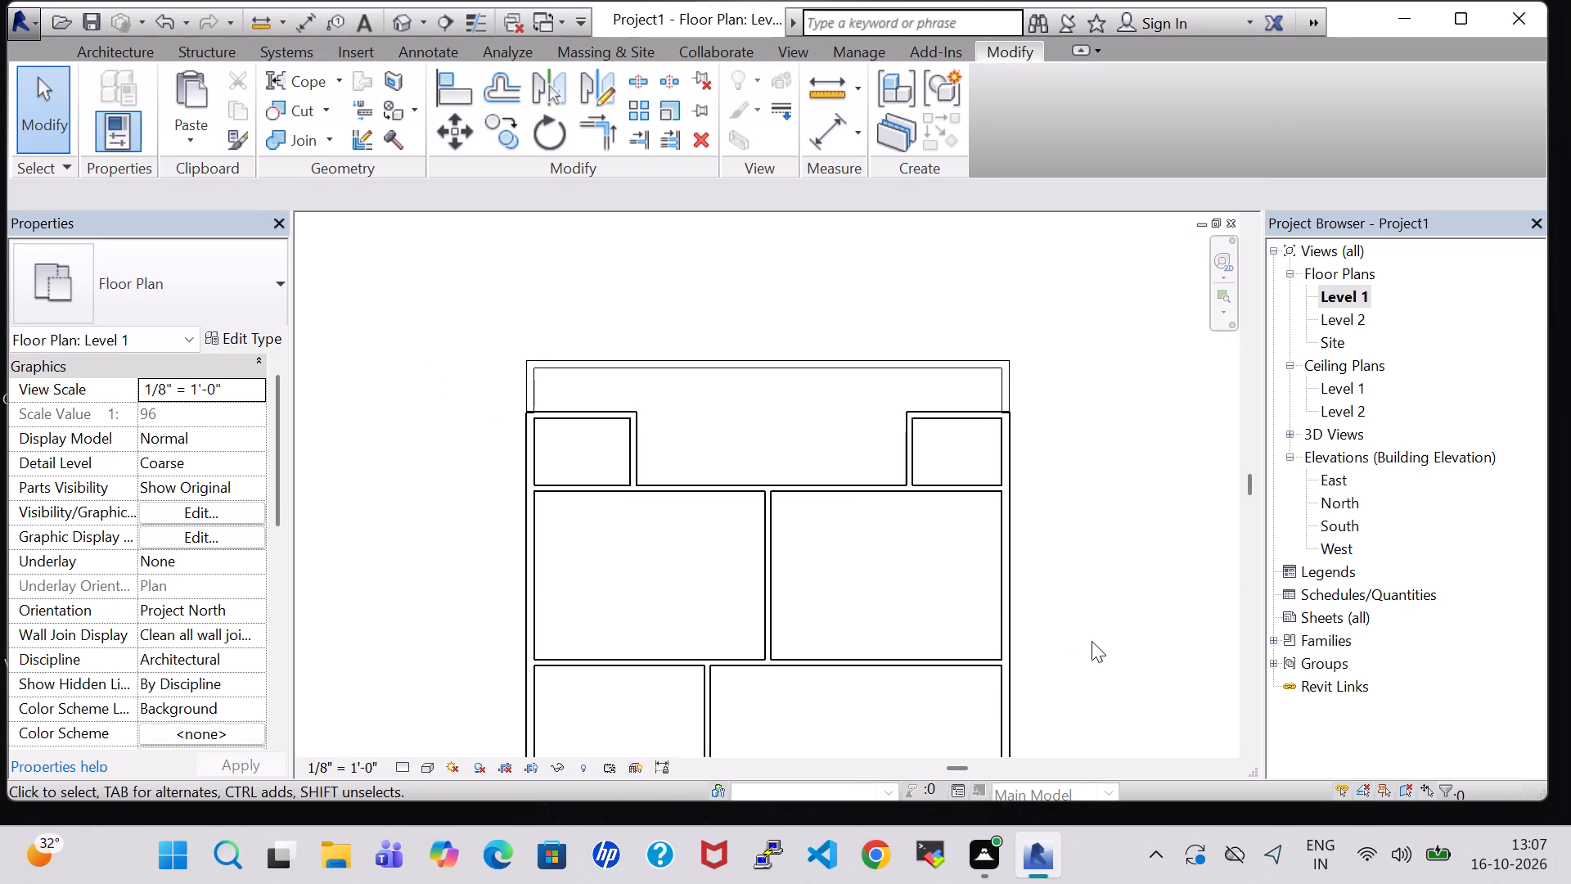
pyautogui.moveTo(1092, 641); pyautogui.dragTo(1092, 524, button='middle')
pyautogui.scroll(-3, 1092, 524)
pyautogui.moveTo(1092, 524); pyautogui.dragTo(1073, 493, button='middle')
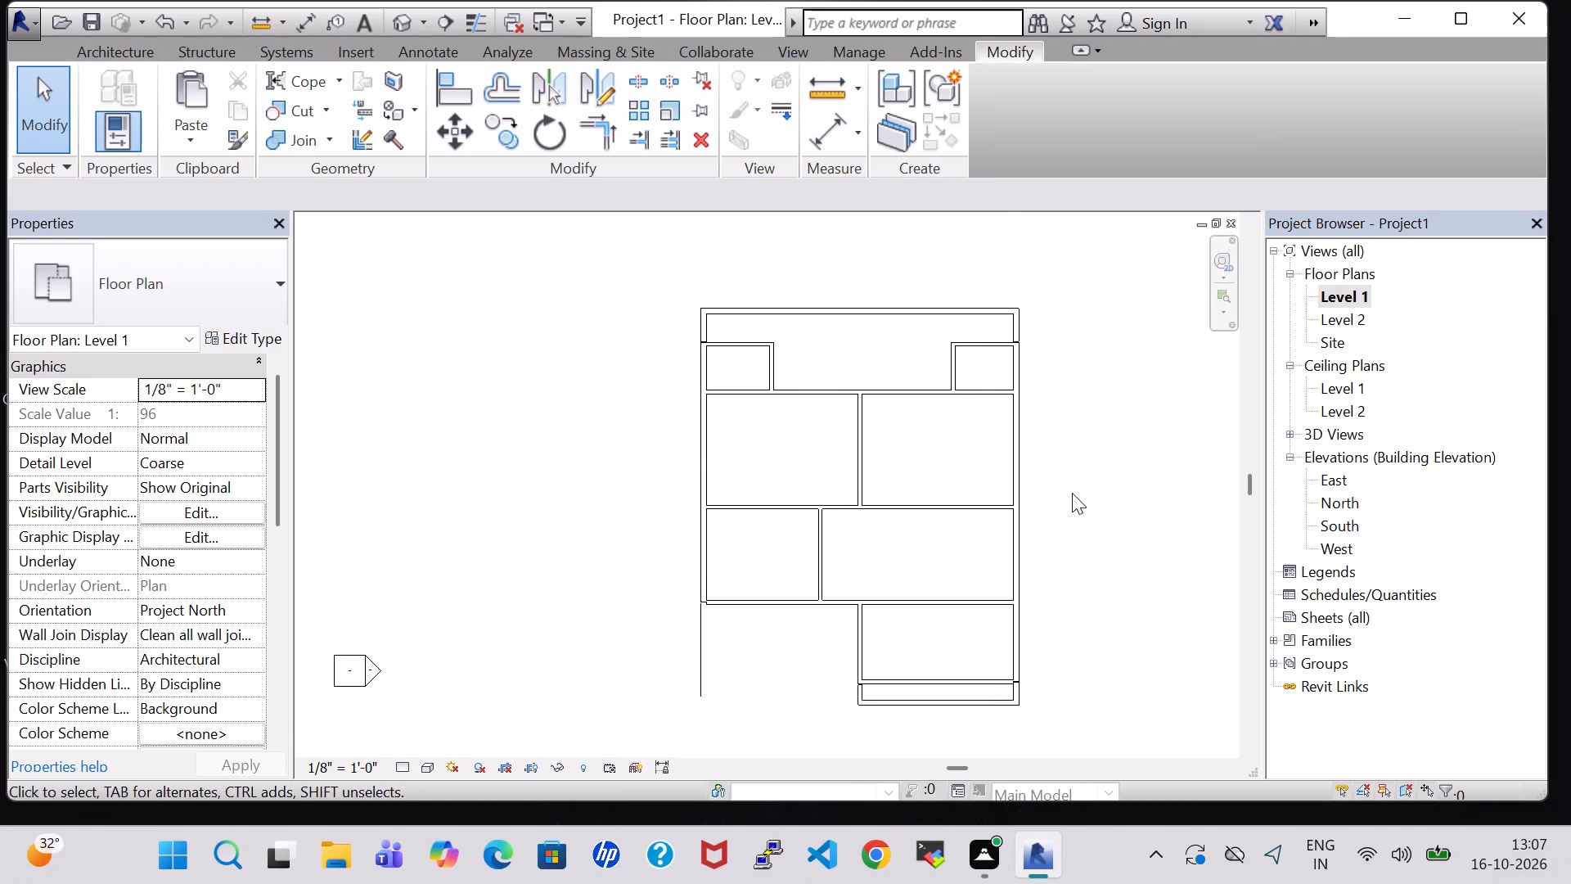
pyautogui.scroll(10, 1269, 493)
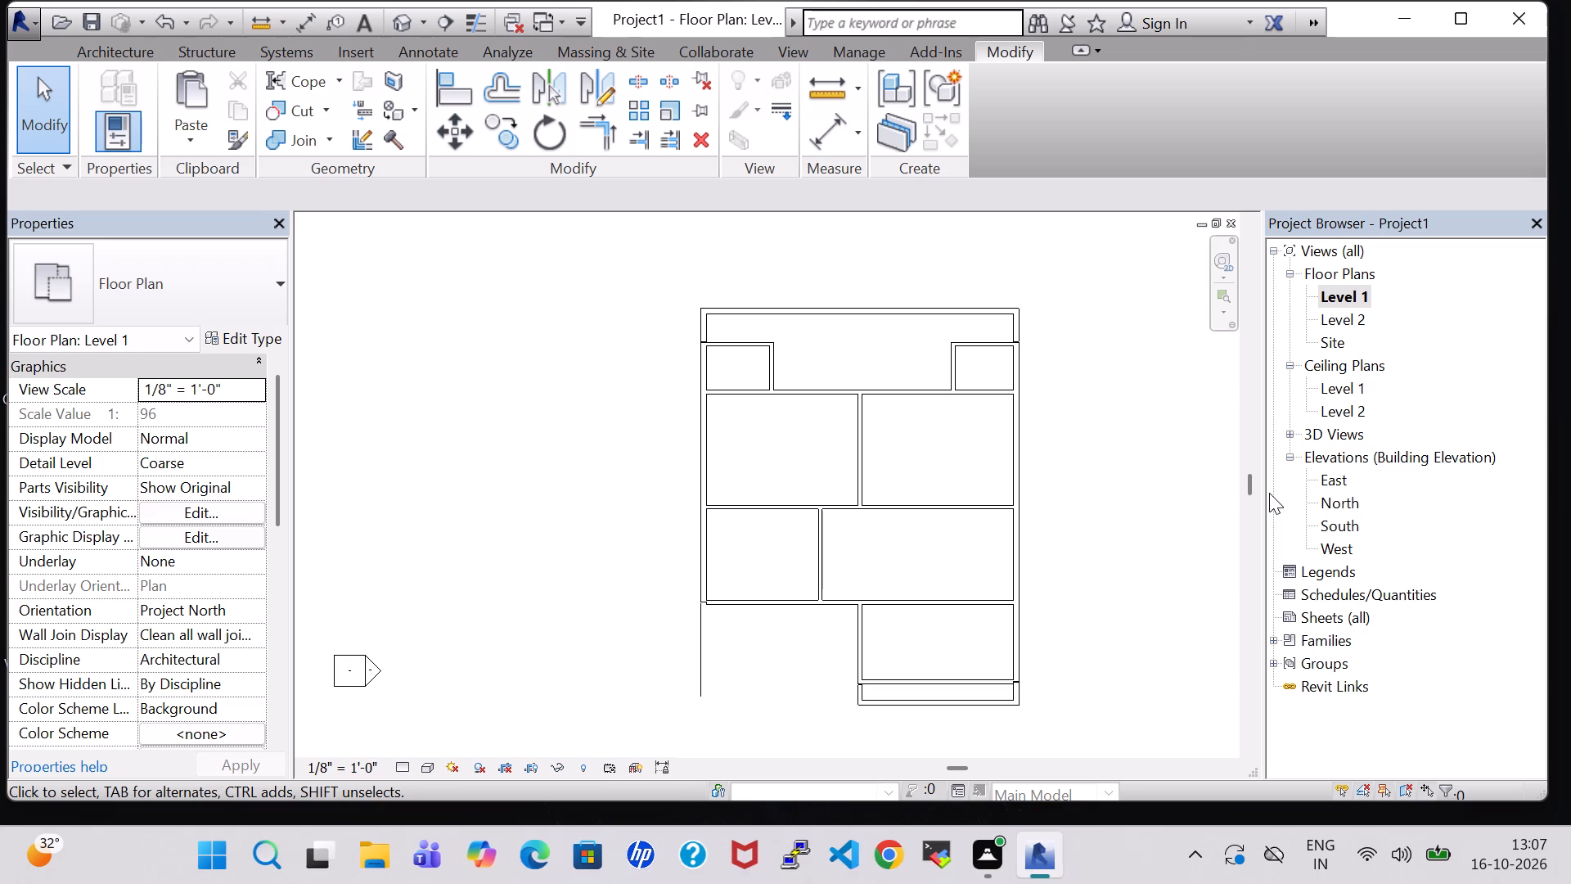
pyautogui.scroll(3, 440, 859)
pyautogui.scroll(6, 667, 583)
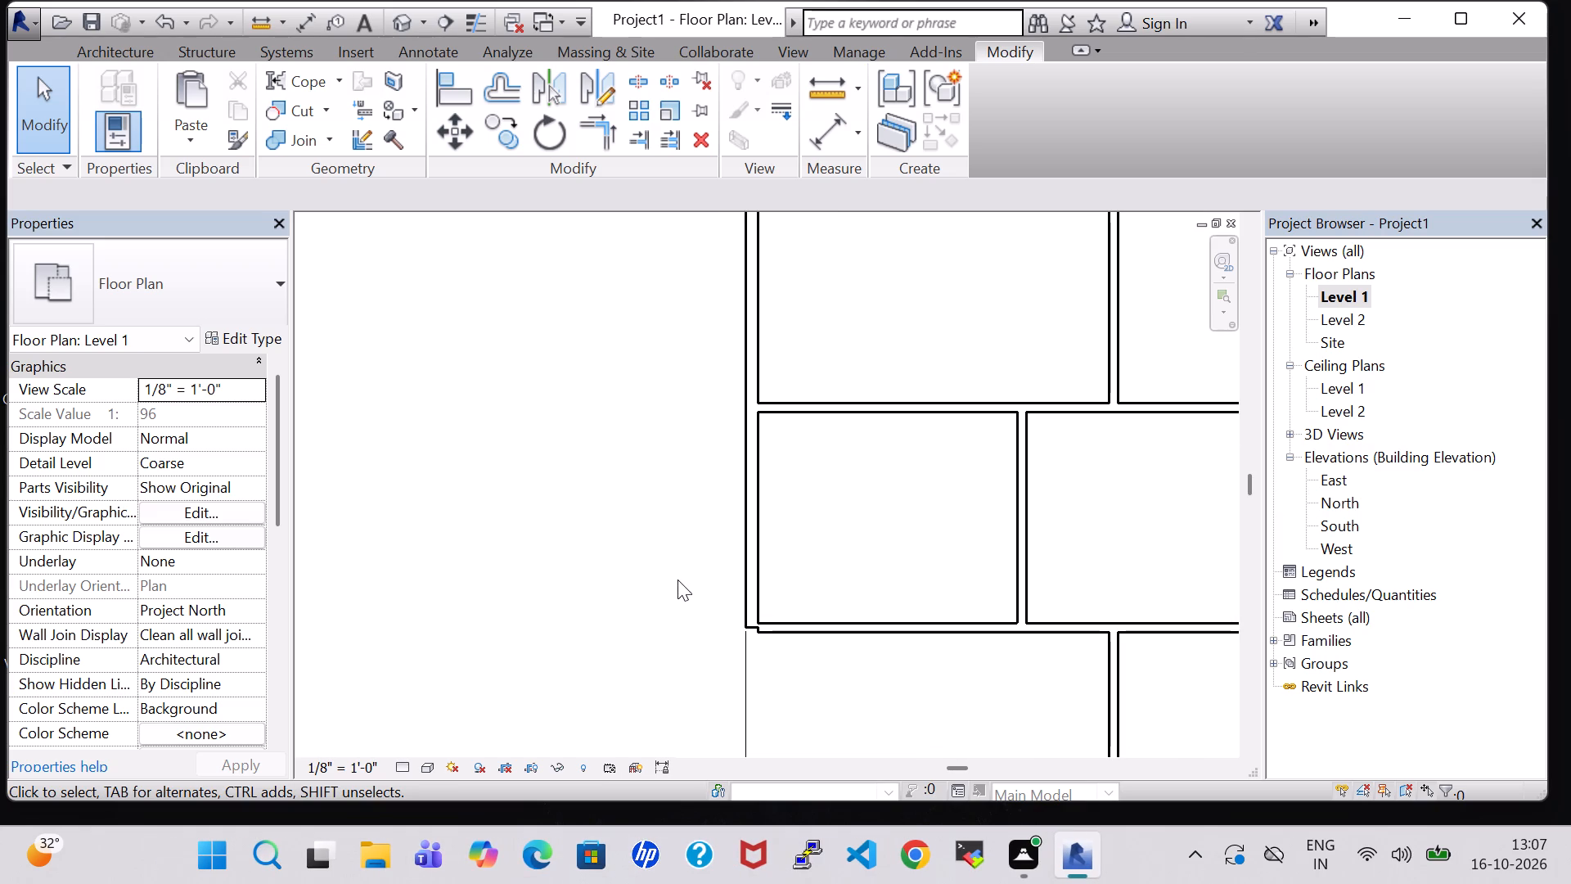
pyautogui.click(749, 621)
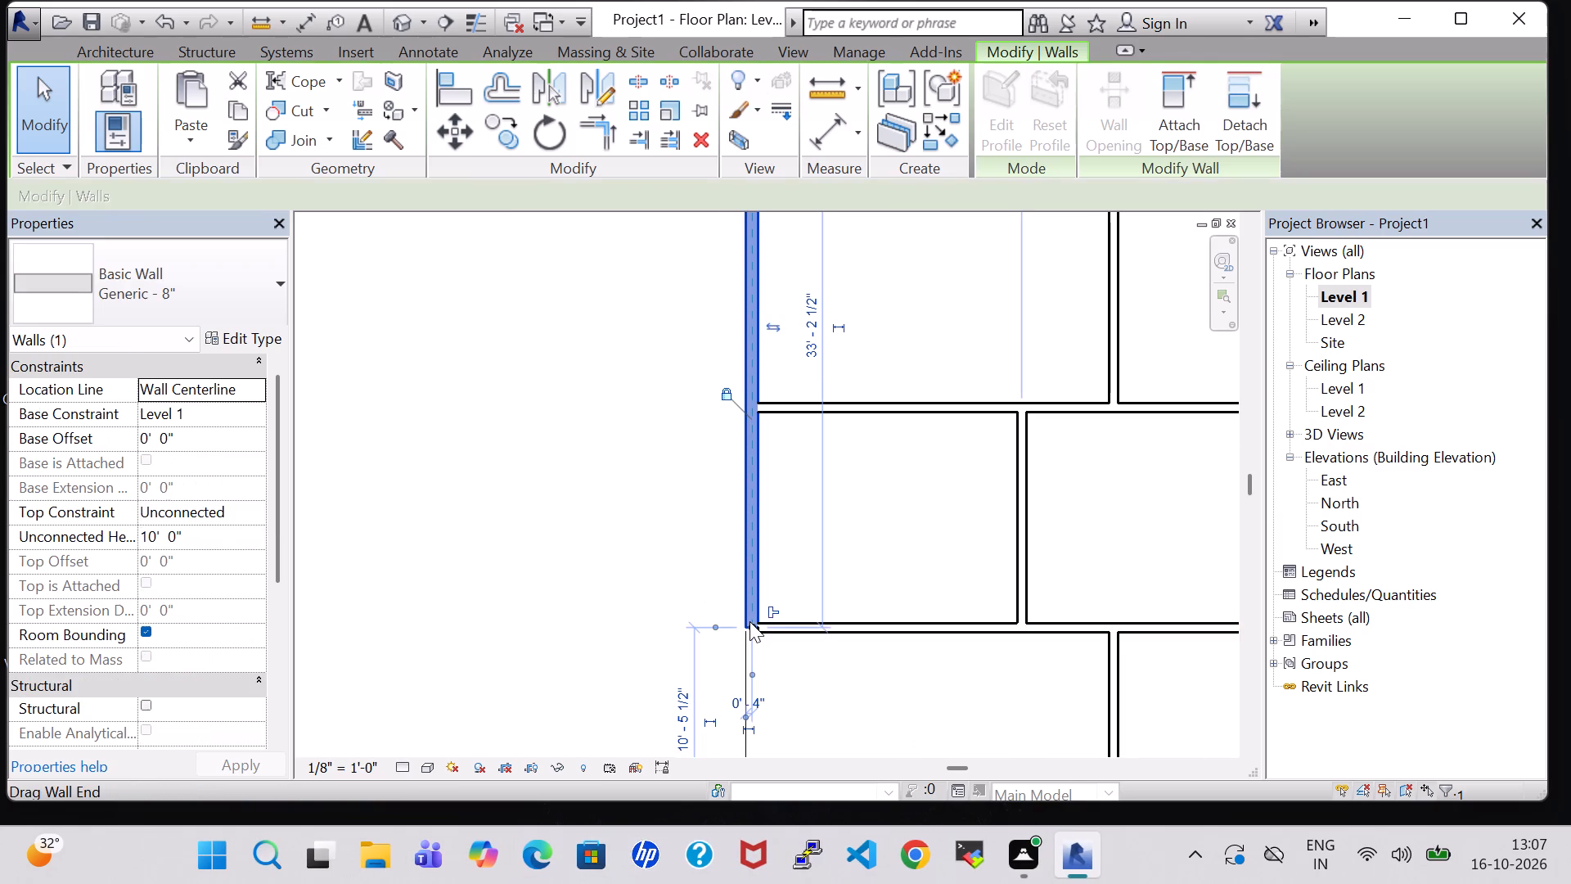
pyautogui.press('Down')
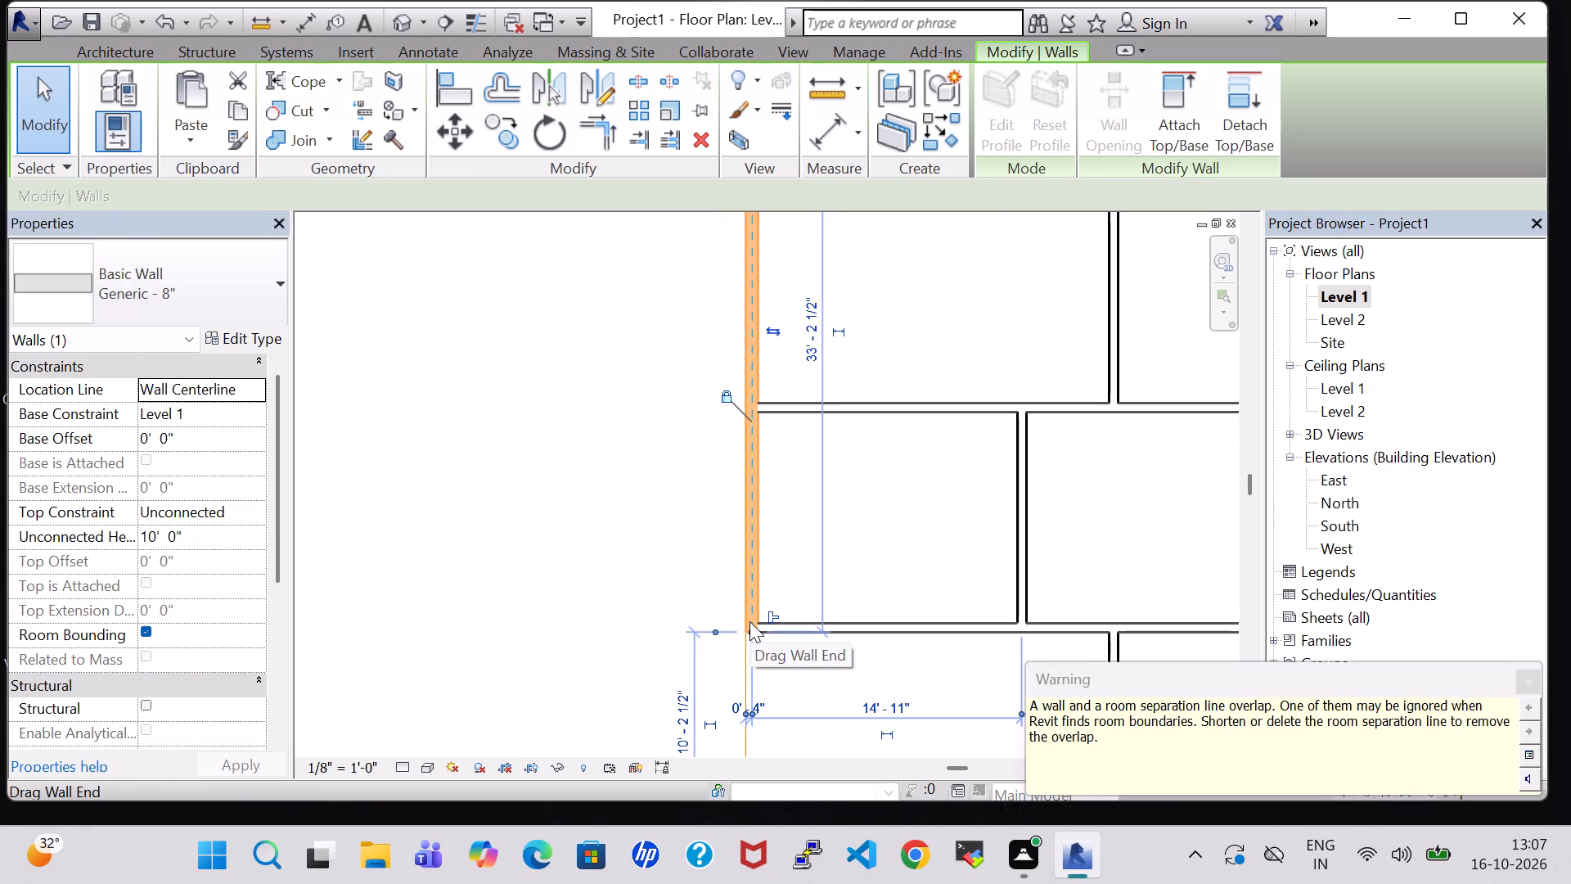
pyautogui.click(550, 525)
# Shorten the northern strip's low west wall so its junction with the full-height wall meets the small northwest room's outer wall face.
pyautogui.moveTo(611, 336); pyautogui.dragTo(597, 716, button='middle')
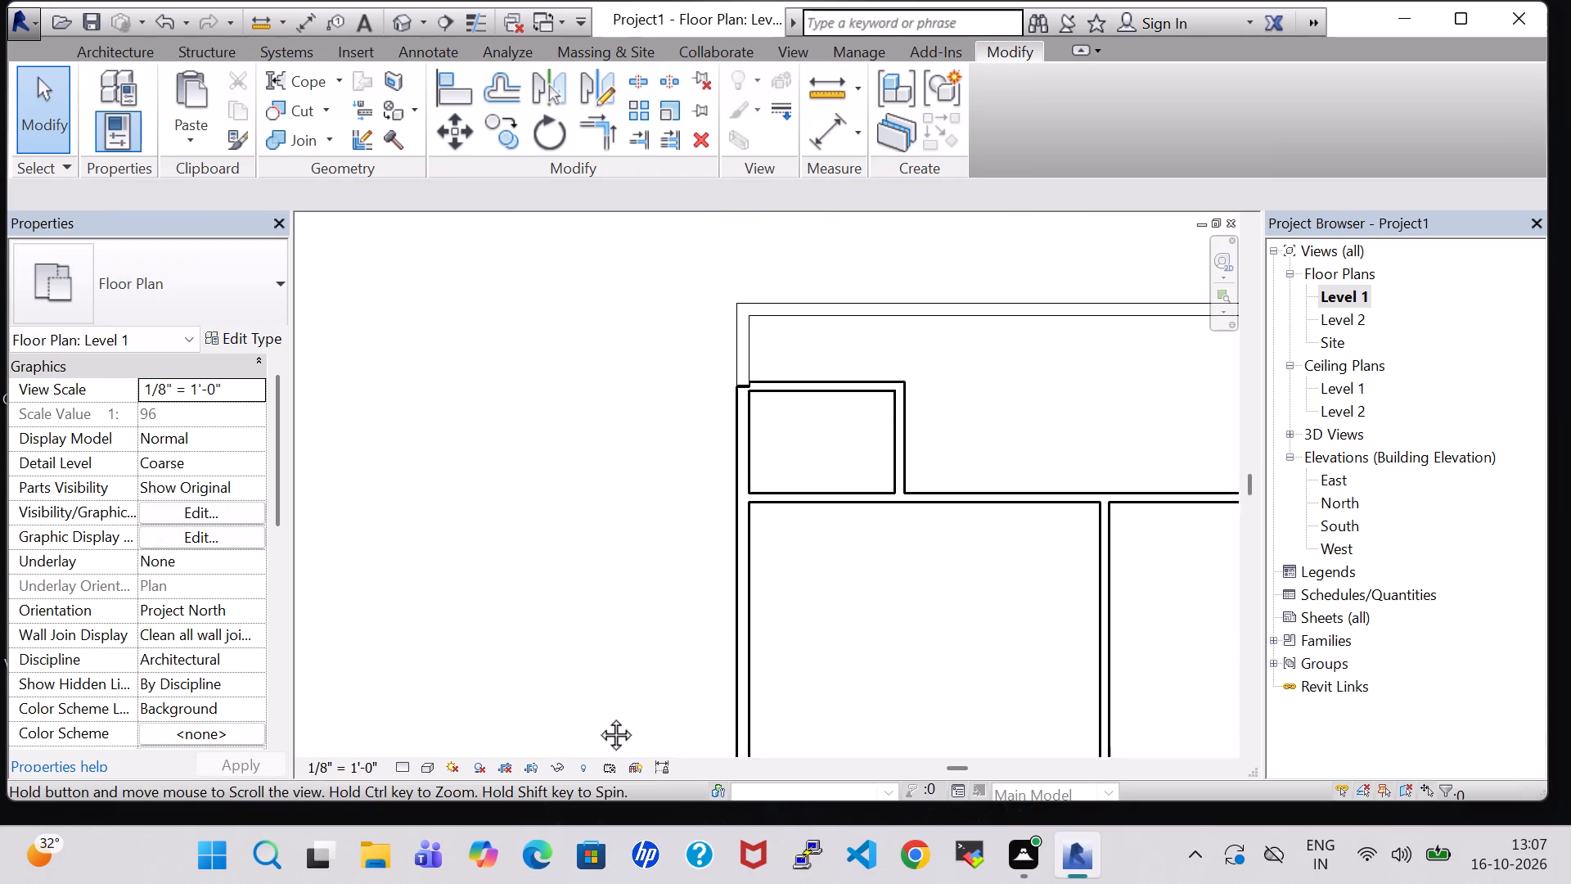
pyautogui.moveTo(597, 716); pyautogui.dragTo(592, 738, button='middle')
pyautogui.scroll(8, 716, 497)
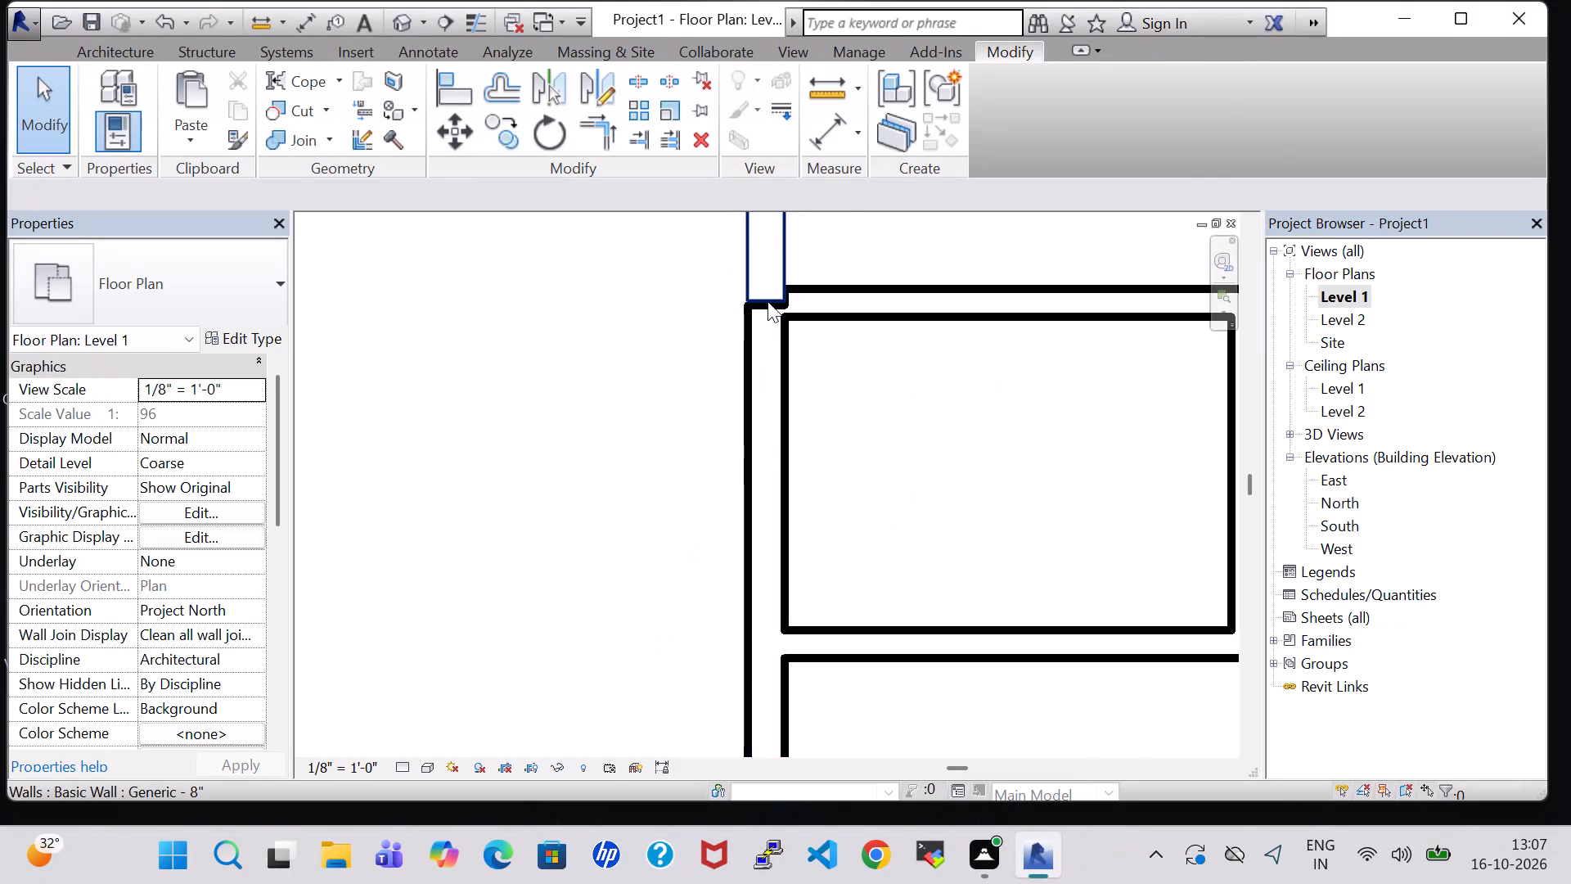
pyautogui.click(767, 301)
pyautogui.moveTo(765, 299); pyautogui.dragTo(765, 291)
pyautogui.click(686, 298)
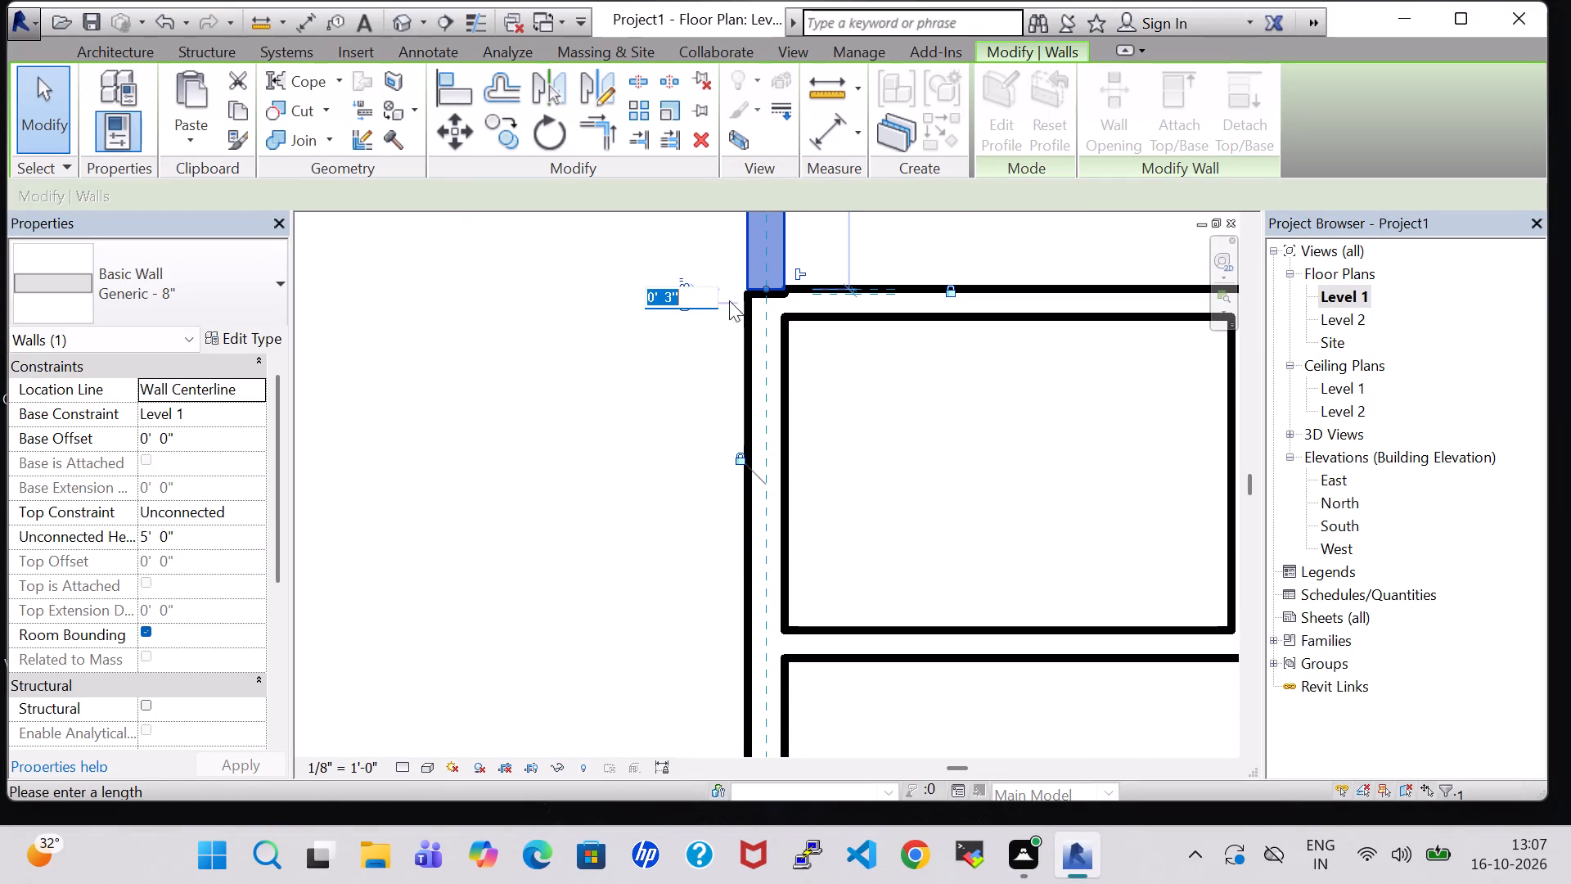
pyautogui.press('Escape')
pyautogui.press('Escape')
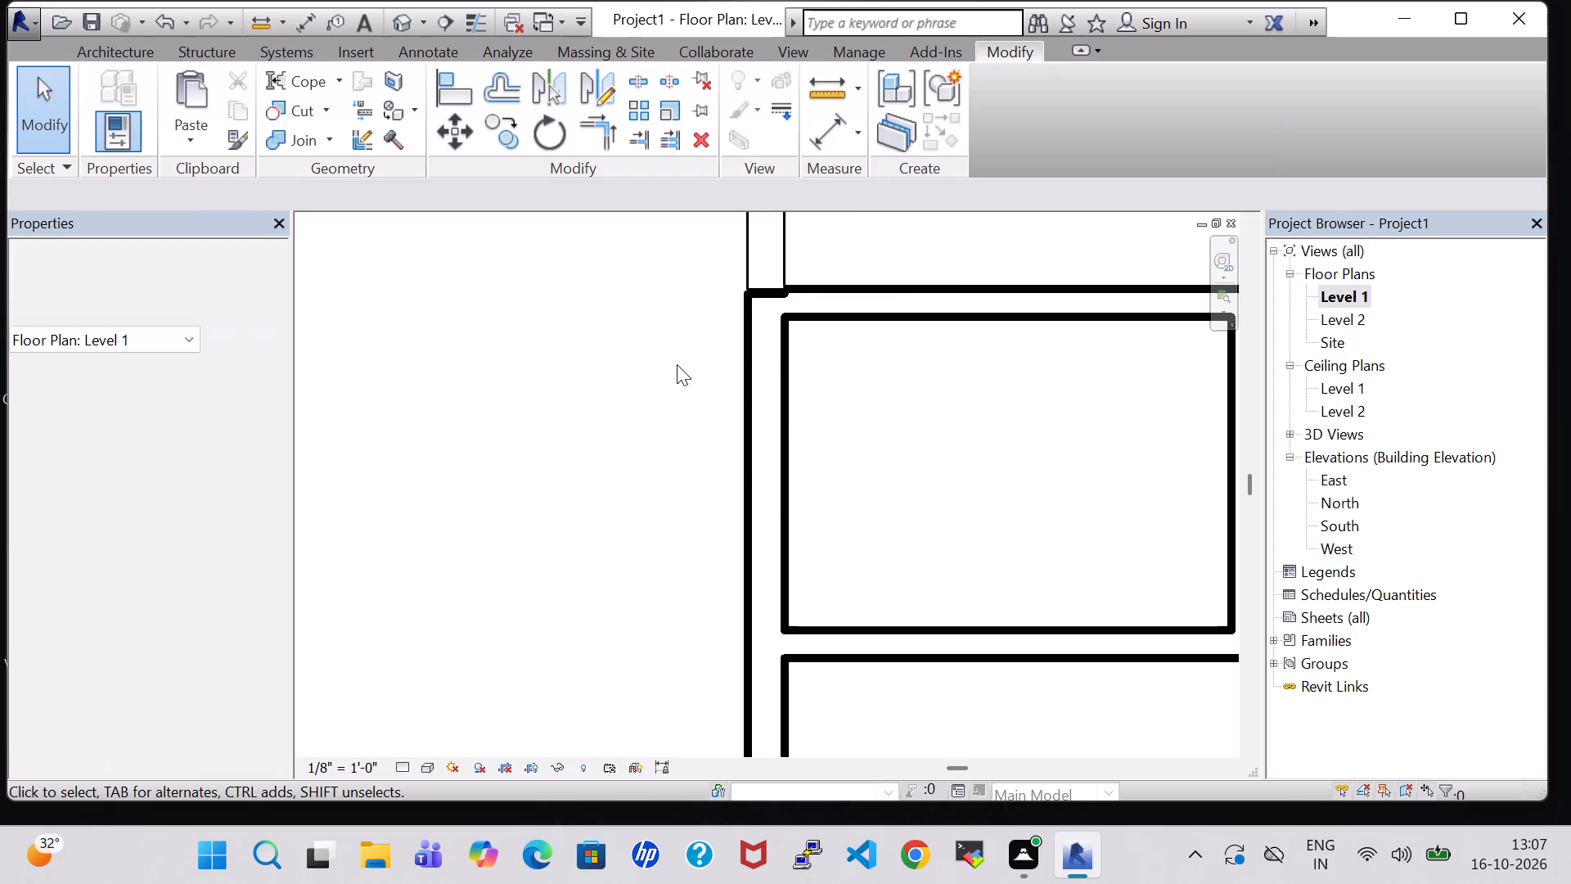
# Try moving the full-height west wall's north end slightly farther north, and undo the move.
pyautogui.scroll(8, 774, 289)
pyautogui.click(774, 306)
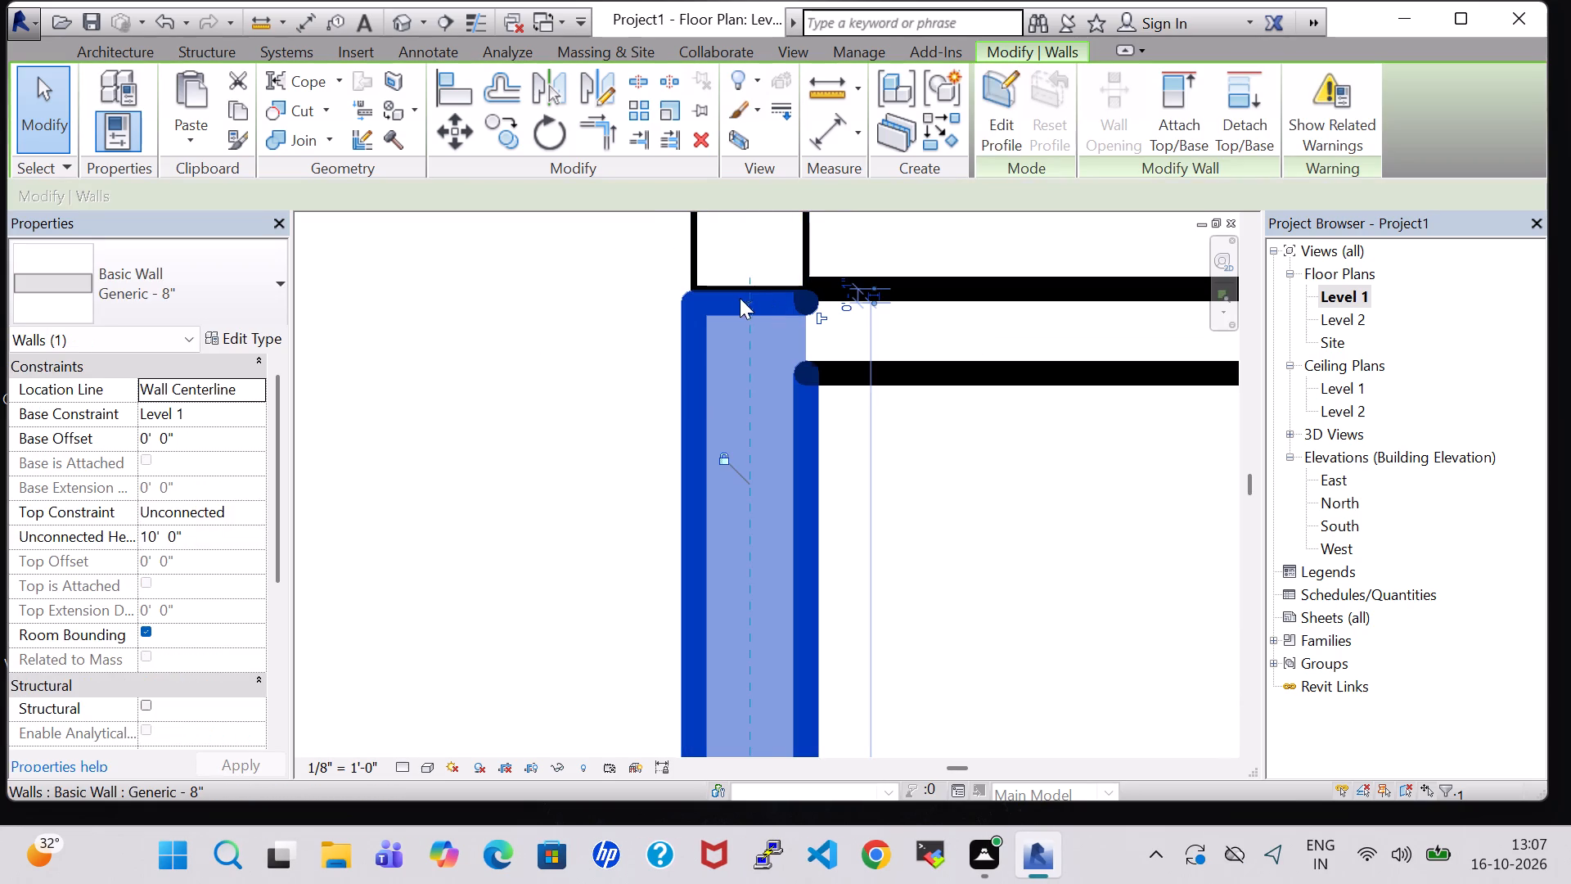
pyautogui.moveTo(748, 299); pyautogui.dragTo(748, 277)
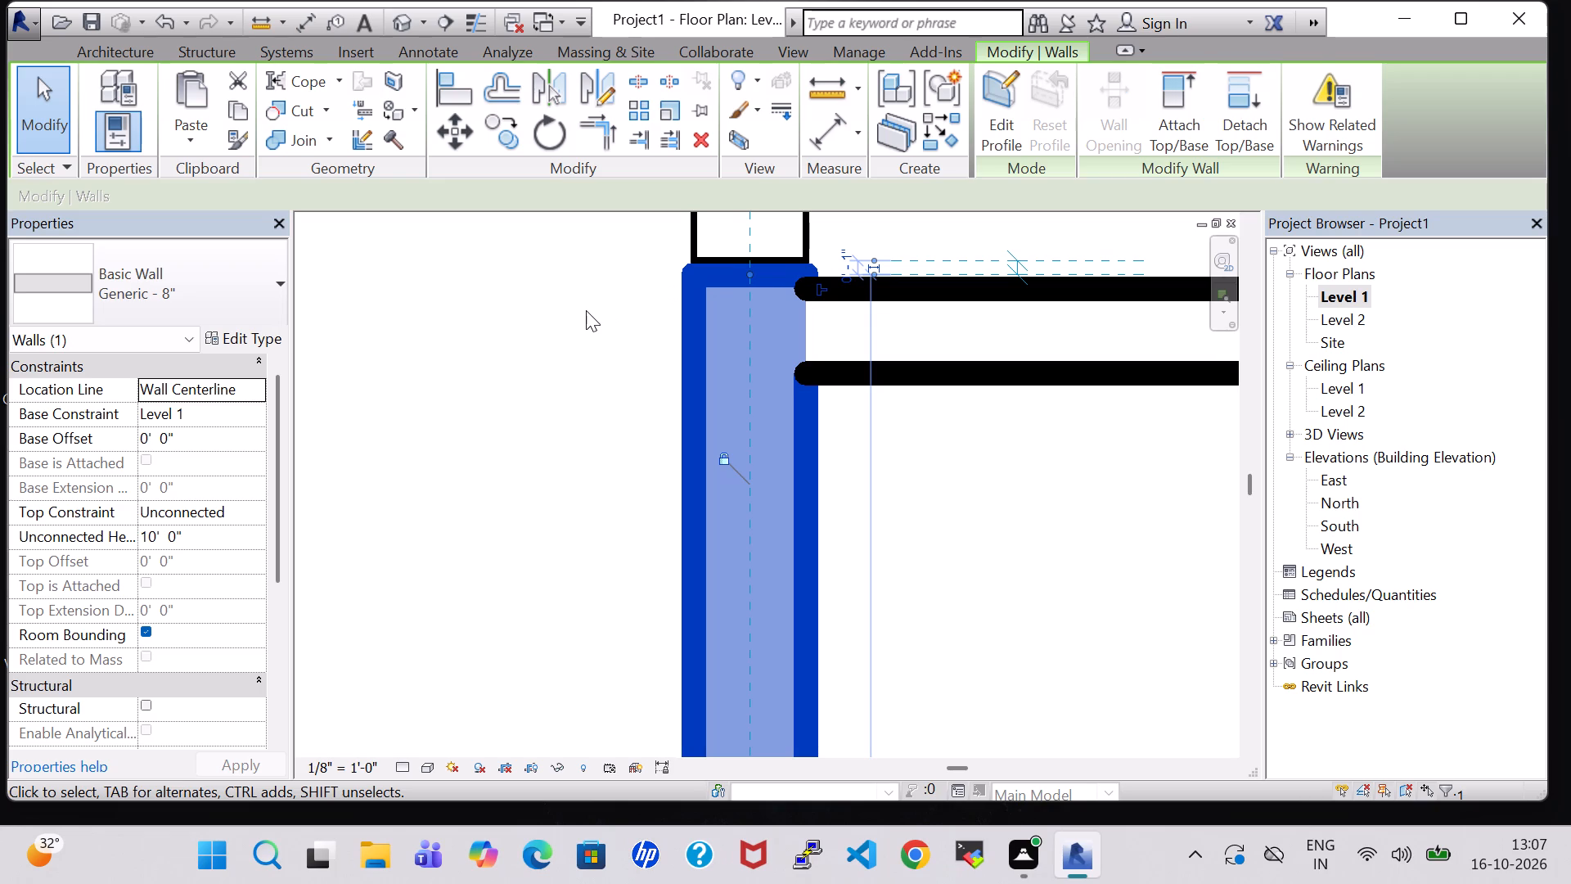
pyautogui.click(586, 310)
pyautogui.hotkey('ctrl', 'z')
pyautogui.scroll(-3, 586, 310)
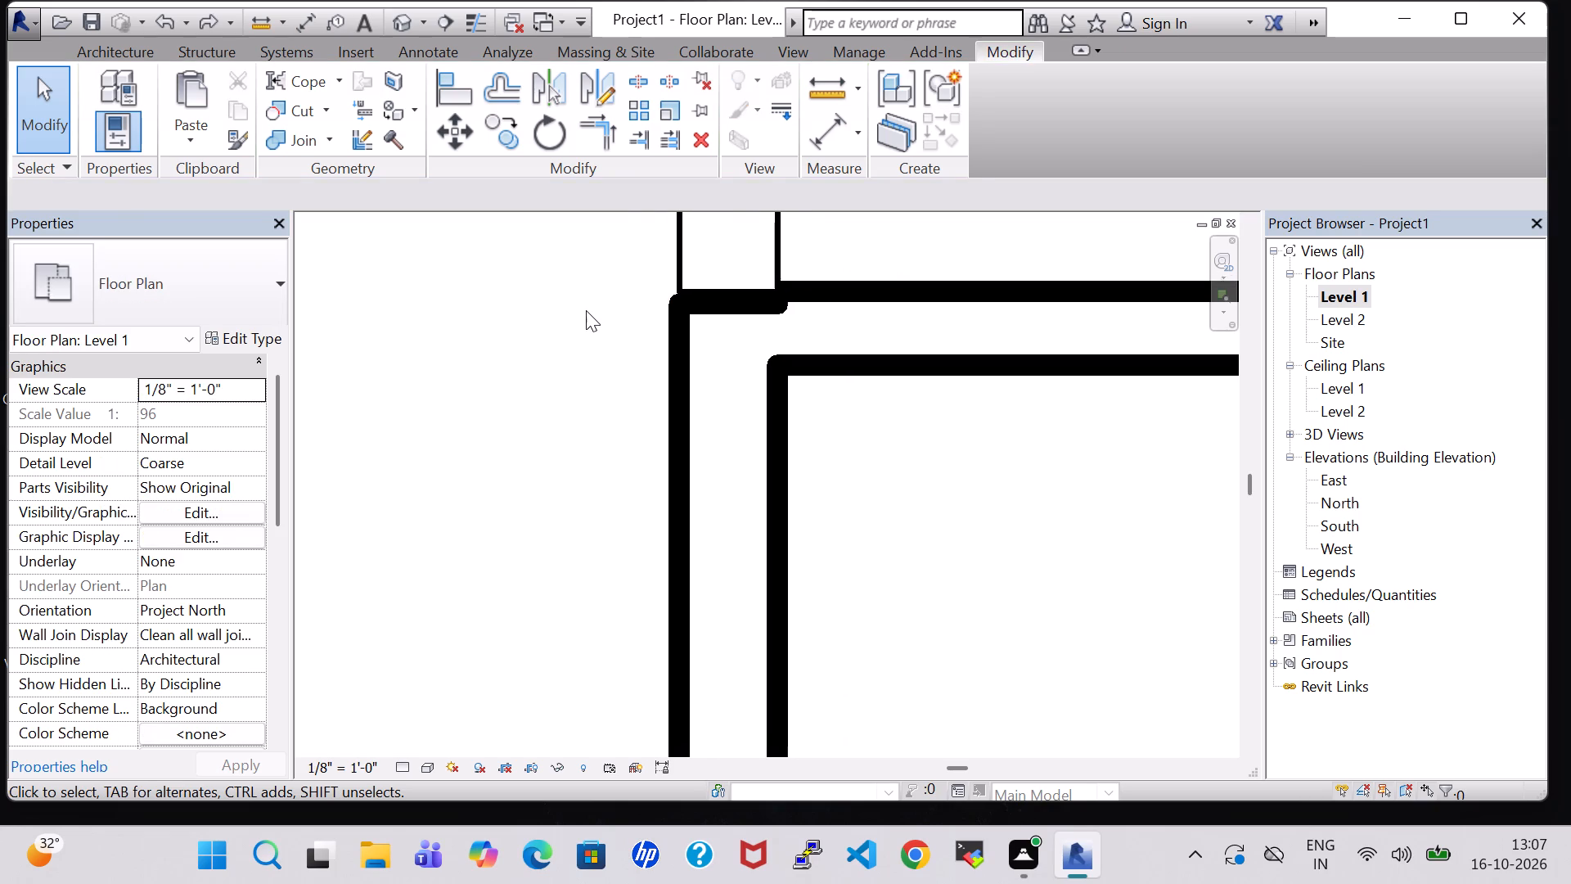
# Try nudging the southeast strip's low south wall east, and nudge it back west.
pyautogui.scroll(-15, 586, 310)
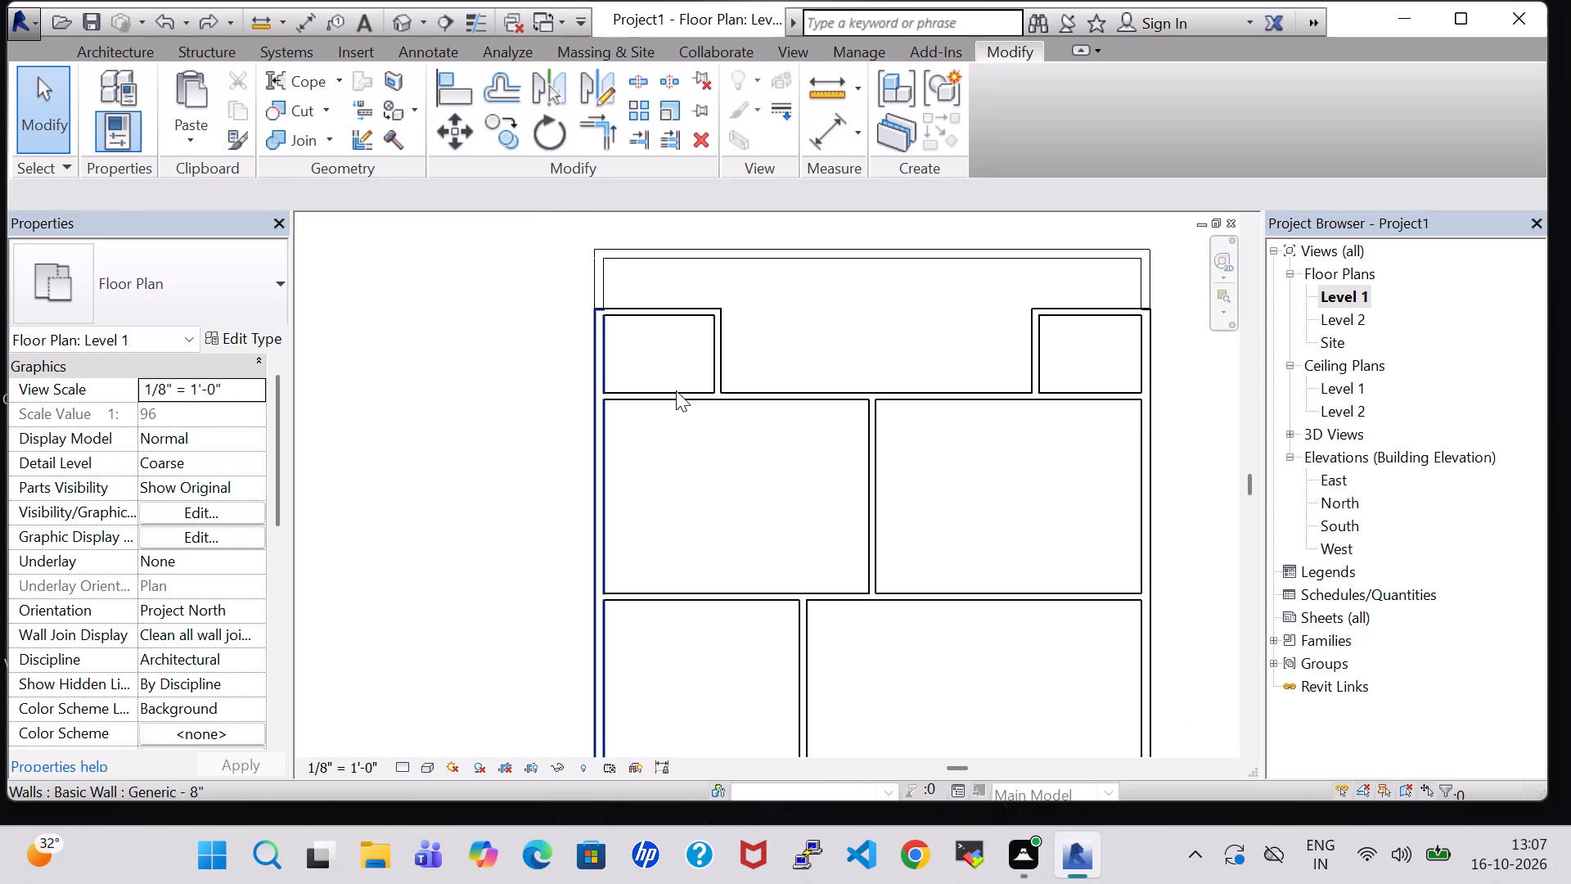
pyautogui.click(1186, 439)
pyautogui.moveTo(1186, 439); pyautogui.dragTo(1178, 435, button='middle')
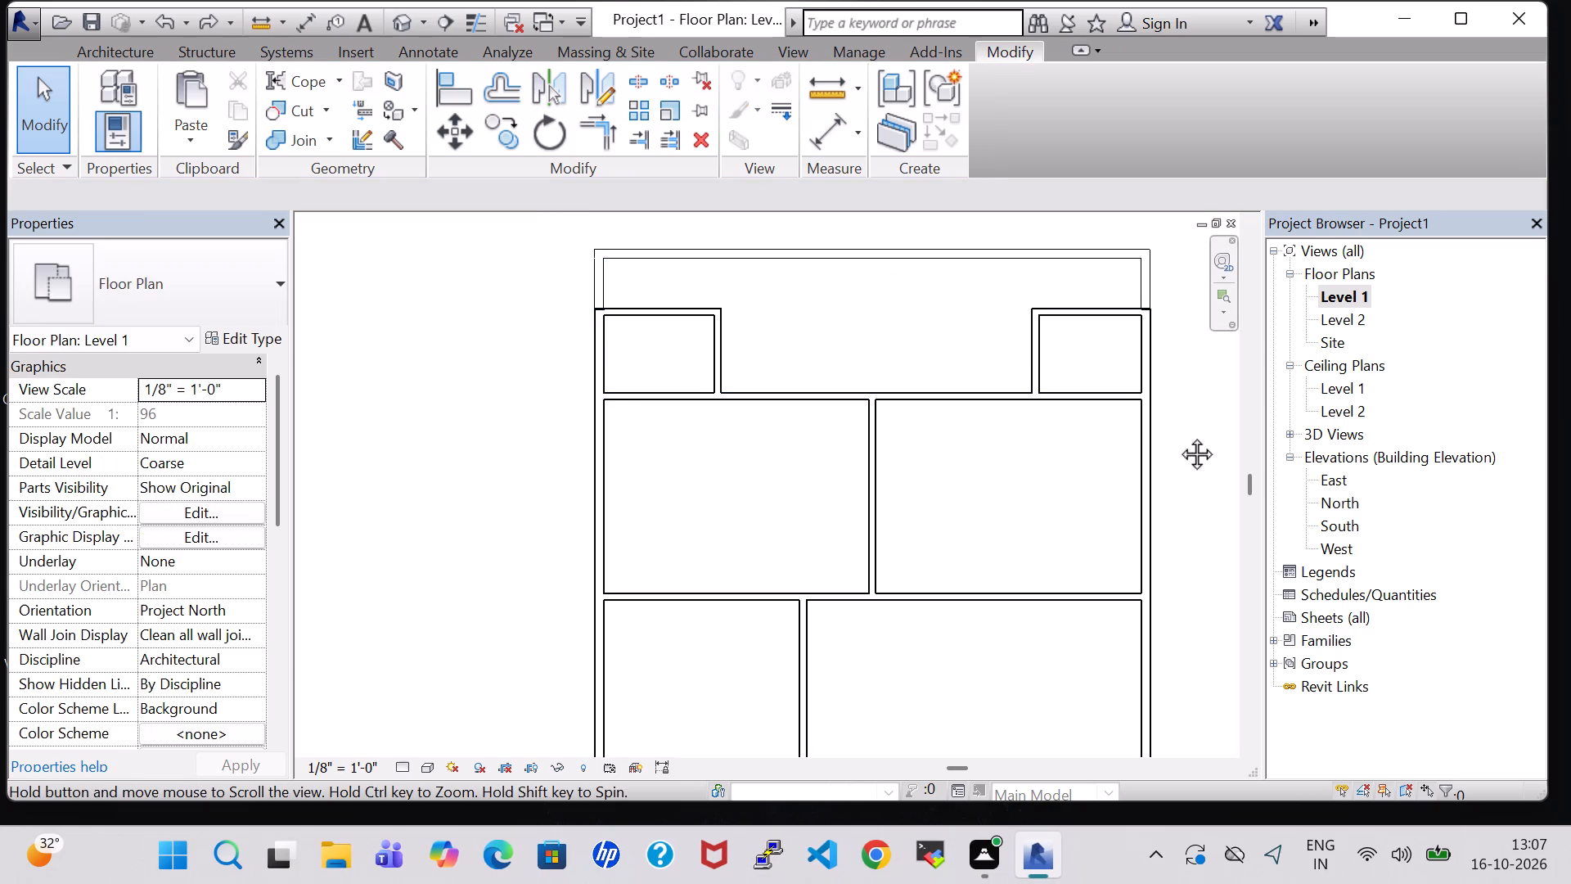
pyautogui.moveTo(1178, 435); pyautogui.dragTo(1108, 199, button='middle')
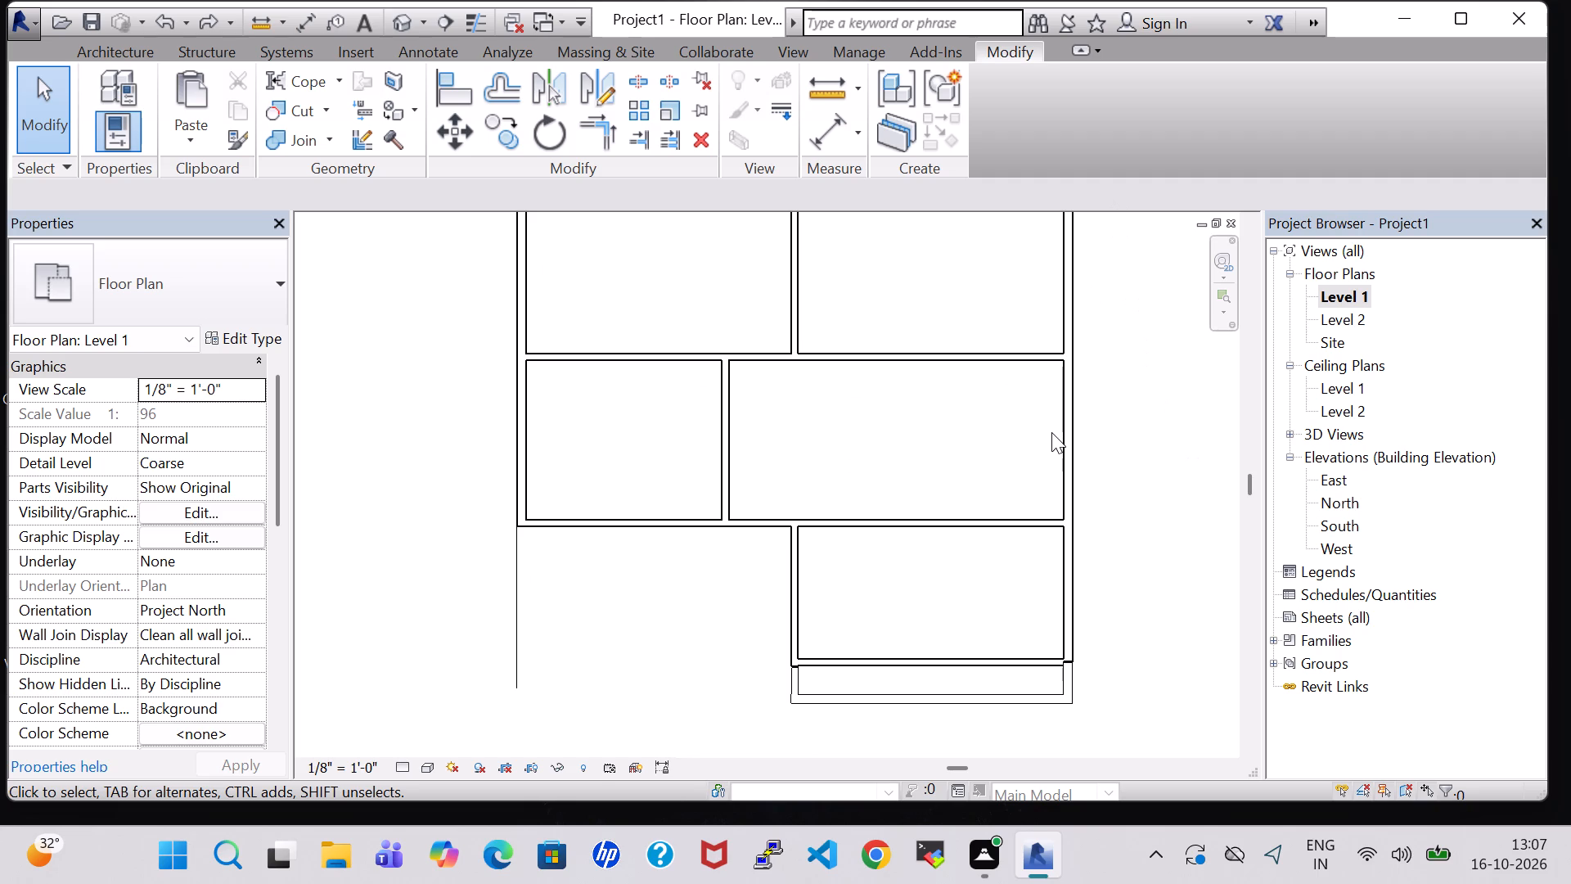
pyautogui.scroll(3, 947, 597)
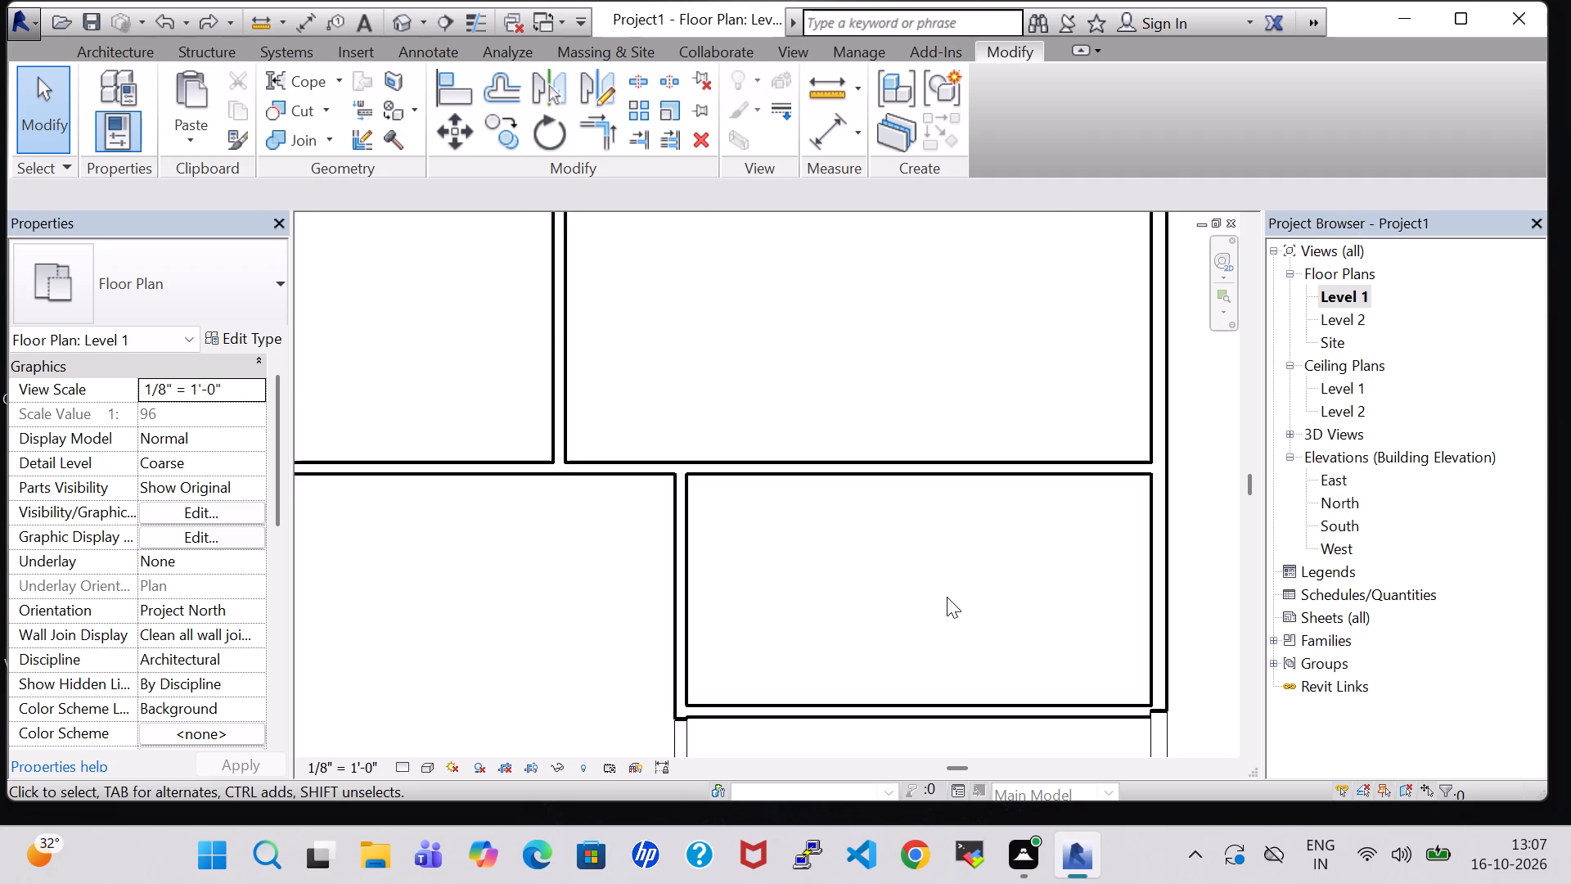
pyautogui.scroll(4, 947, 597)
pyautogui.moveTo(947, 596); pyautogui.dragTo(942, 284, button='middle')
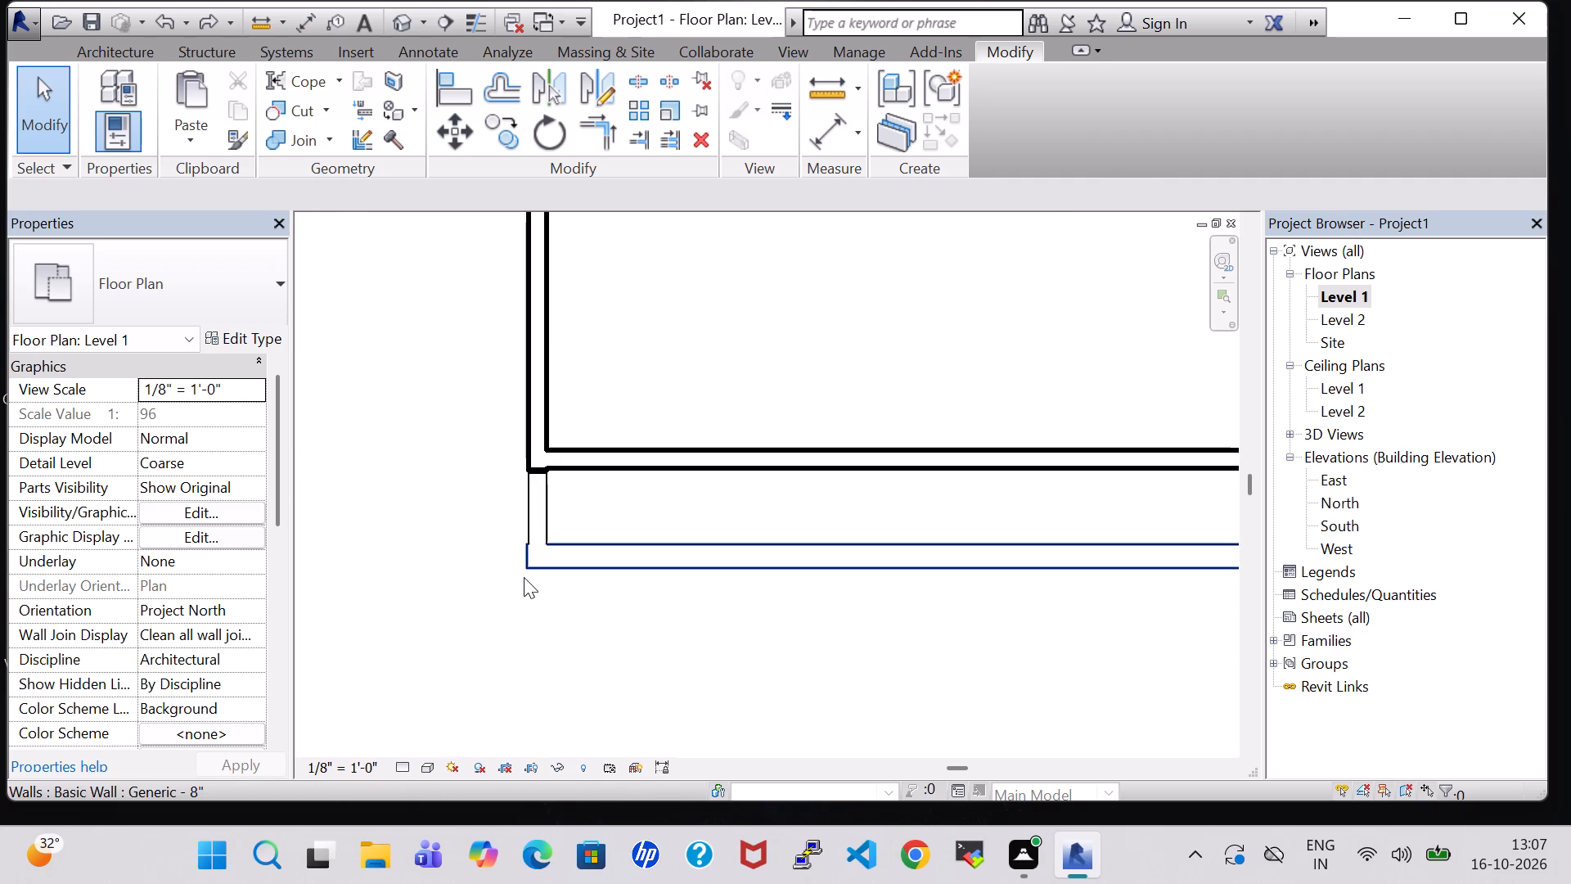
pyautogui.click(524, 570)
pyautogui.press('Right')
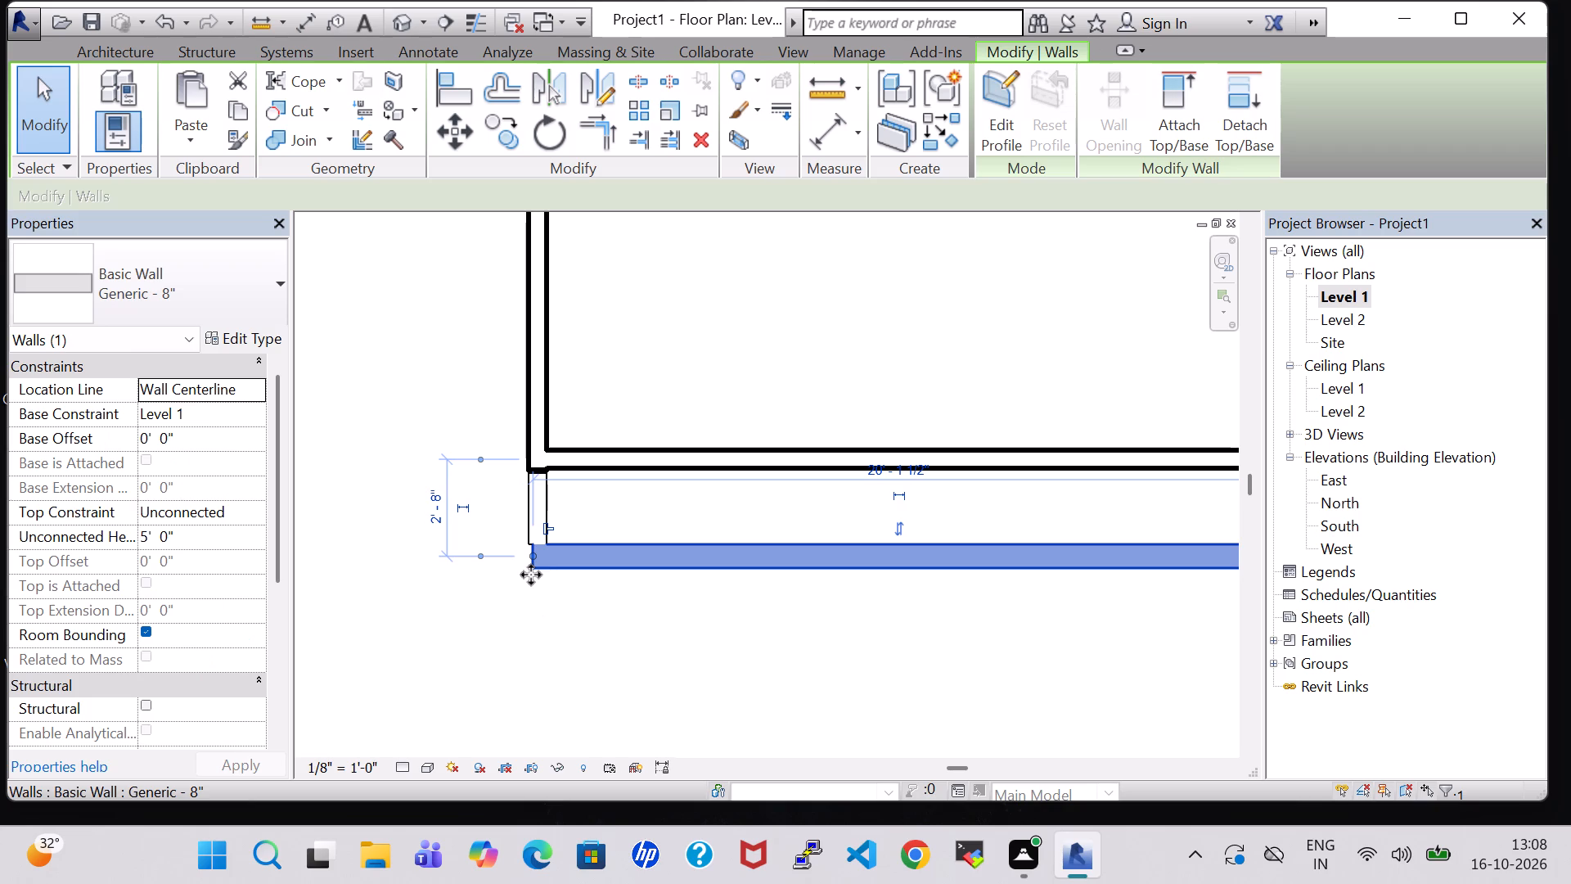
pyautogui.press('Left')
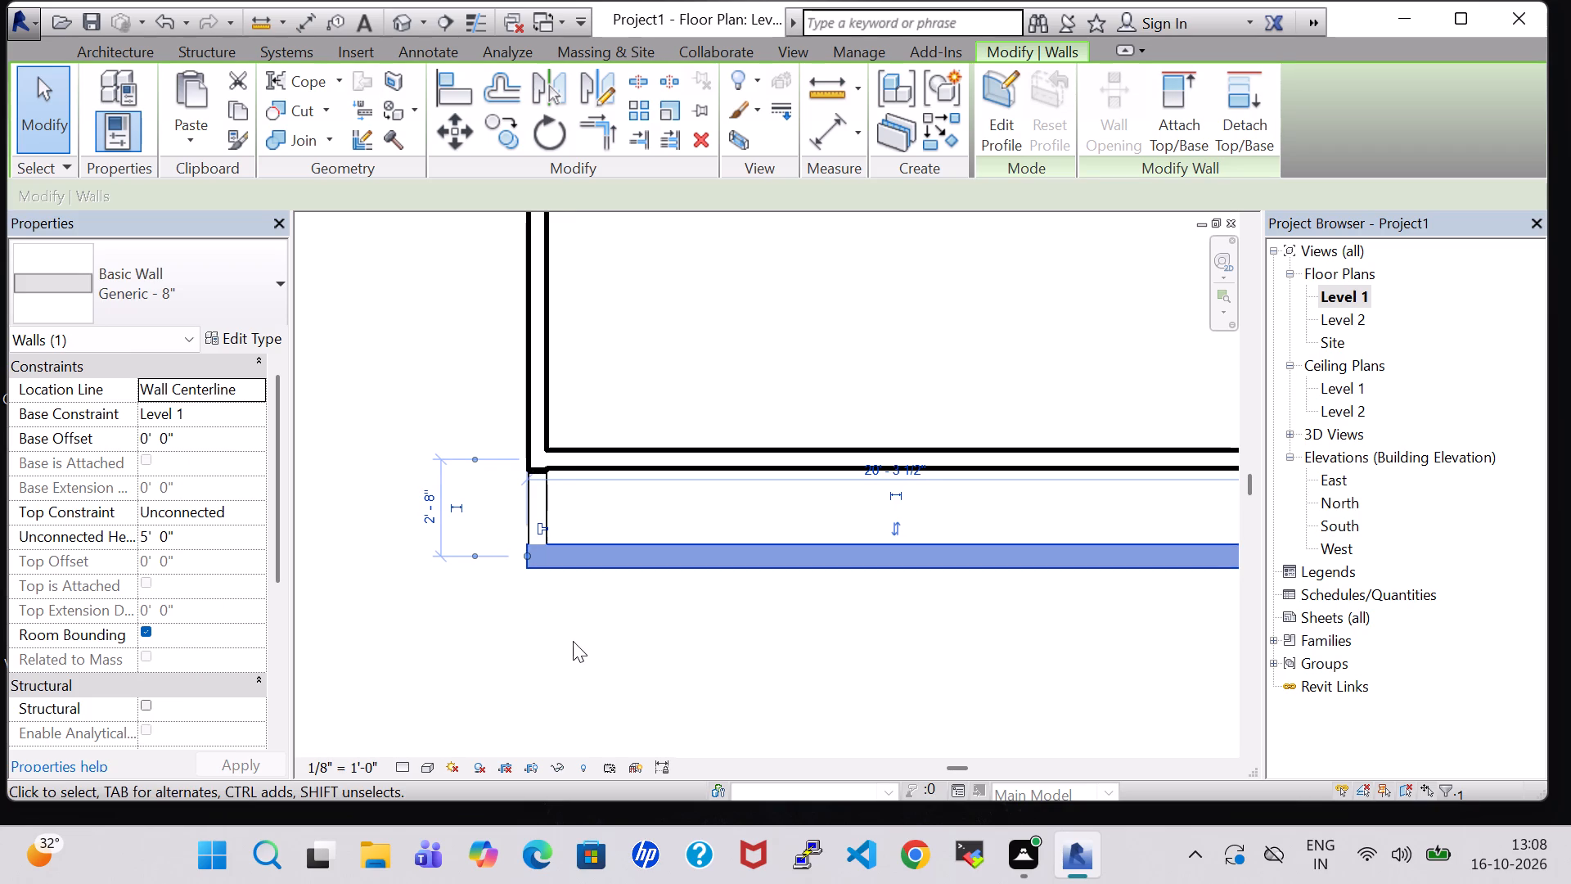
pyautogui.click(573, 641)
# Change the southeast strip's low west wall to the Generic - 8" wall type.
pyautogui.scroll(1, 573, 641)
pyautogui.scroll(-4, 573, 641)
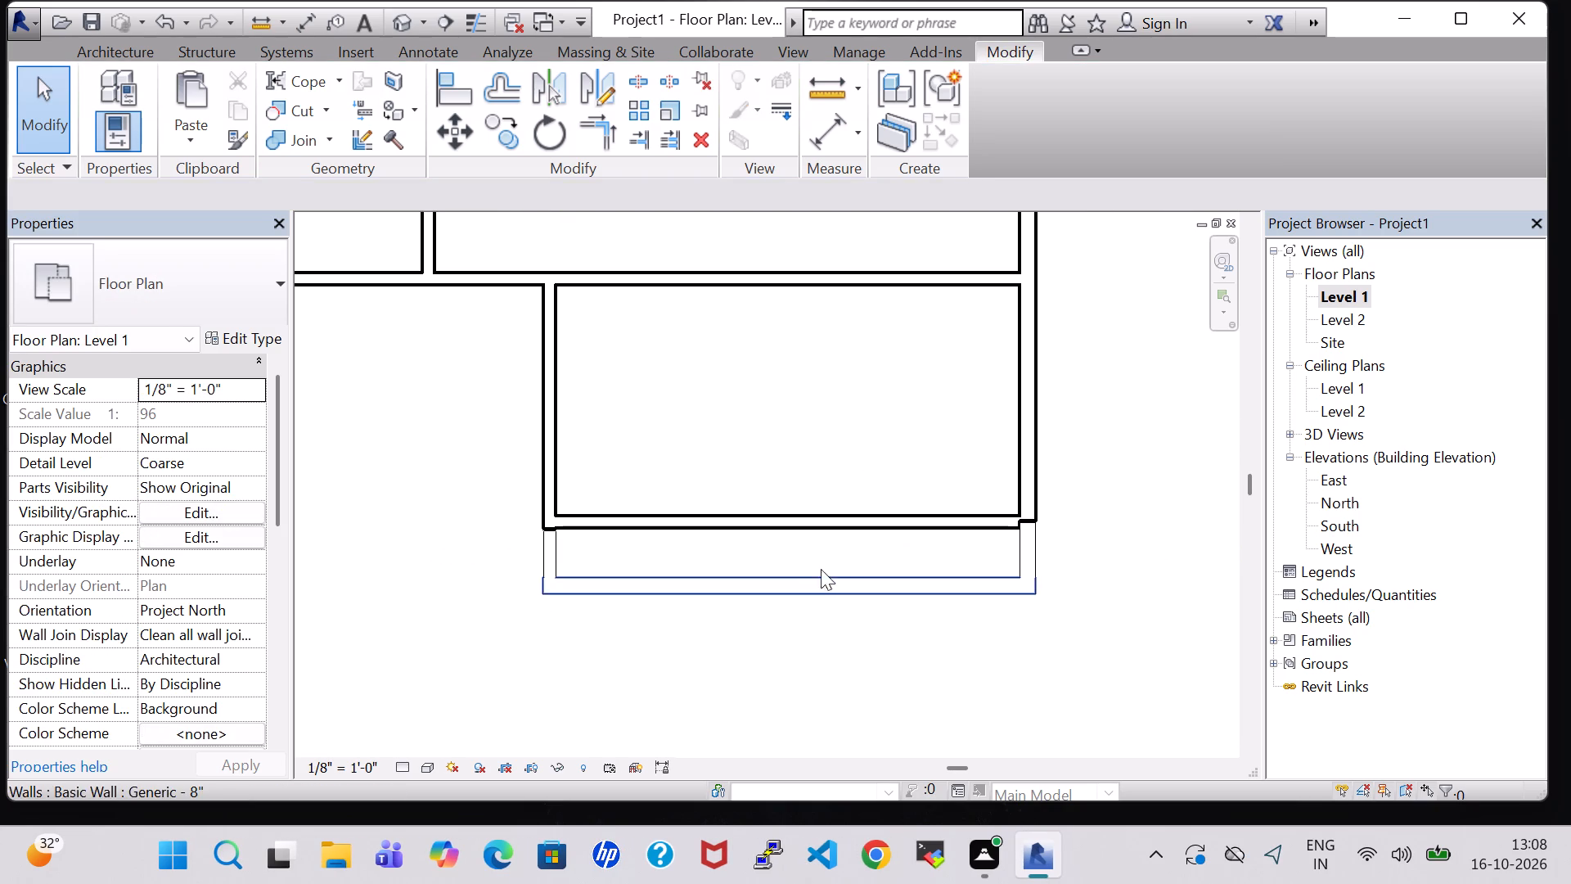
pyautogui.click(541, 562)
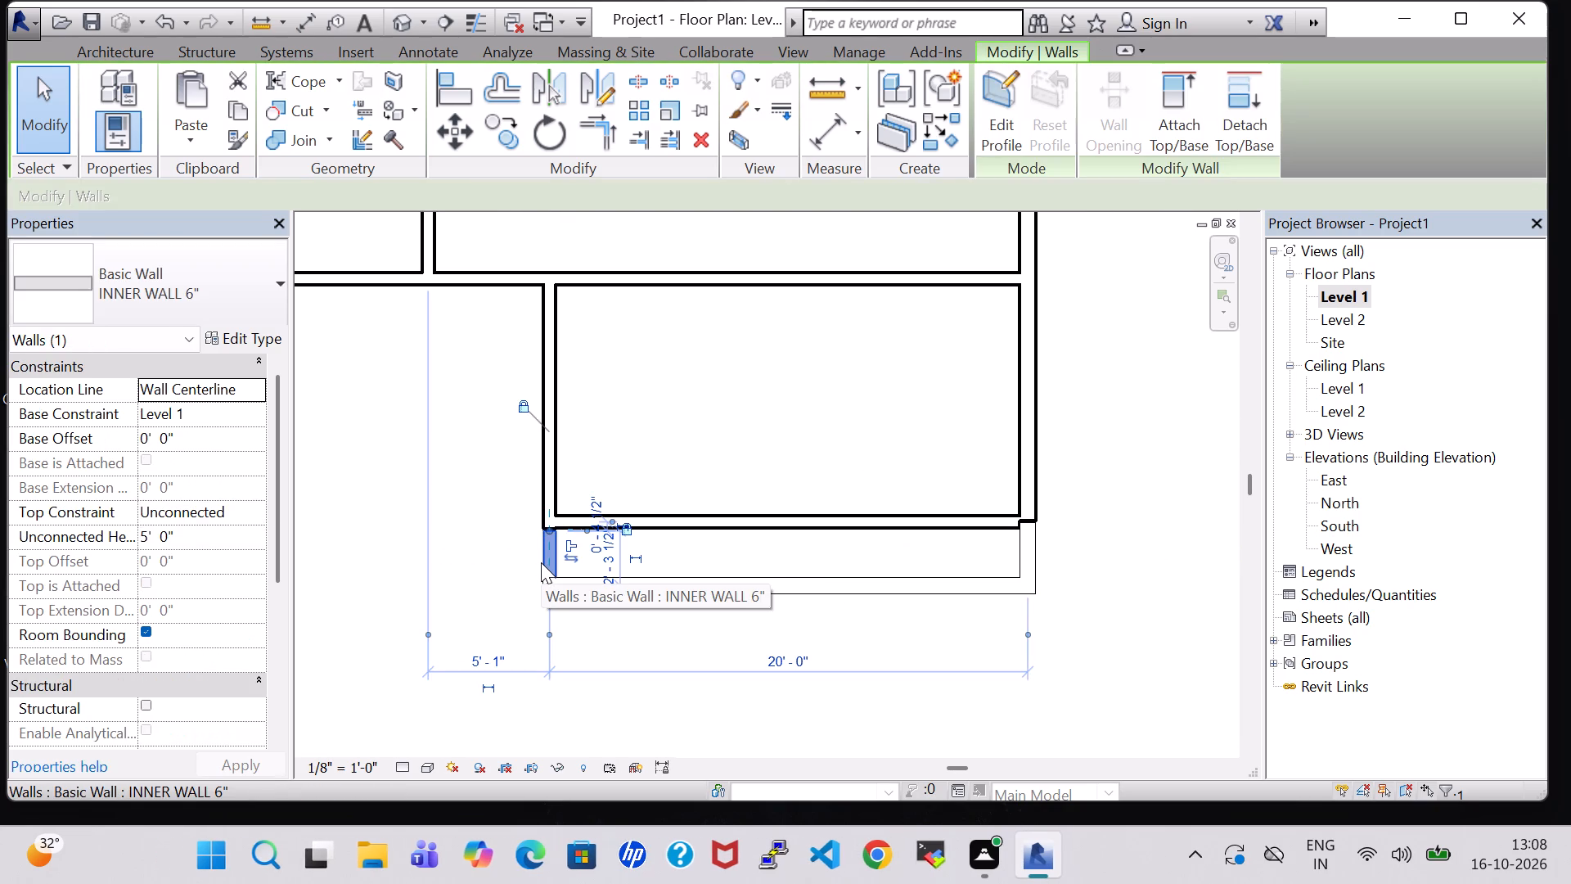
pyautogui.click(650, 643)
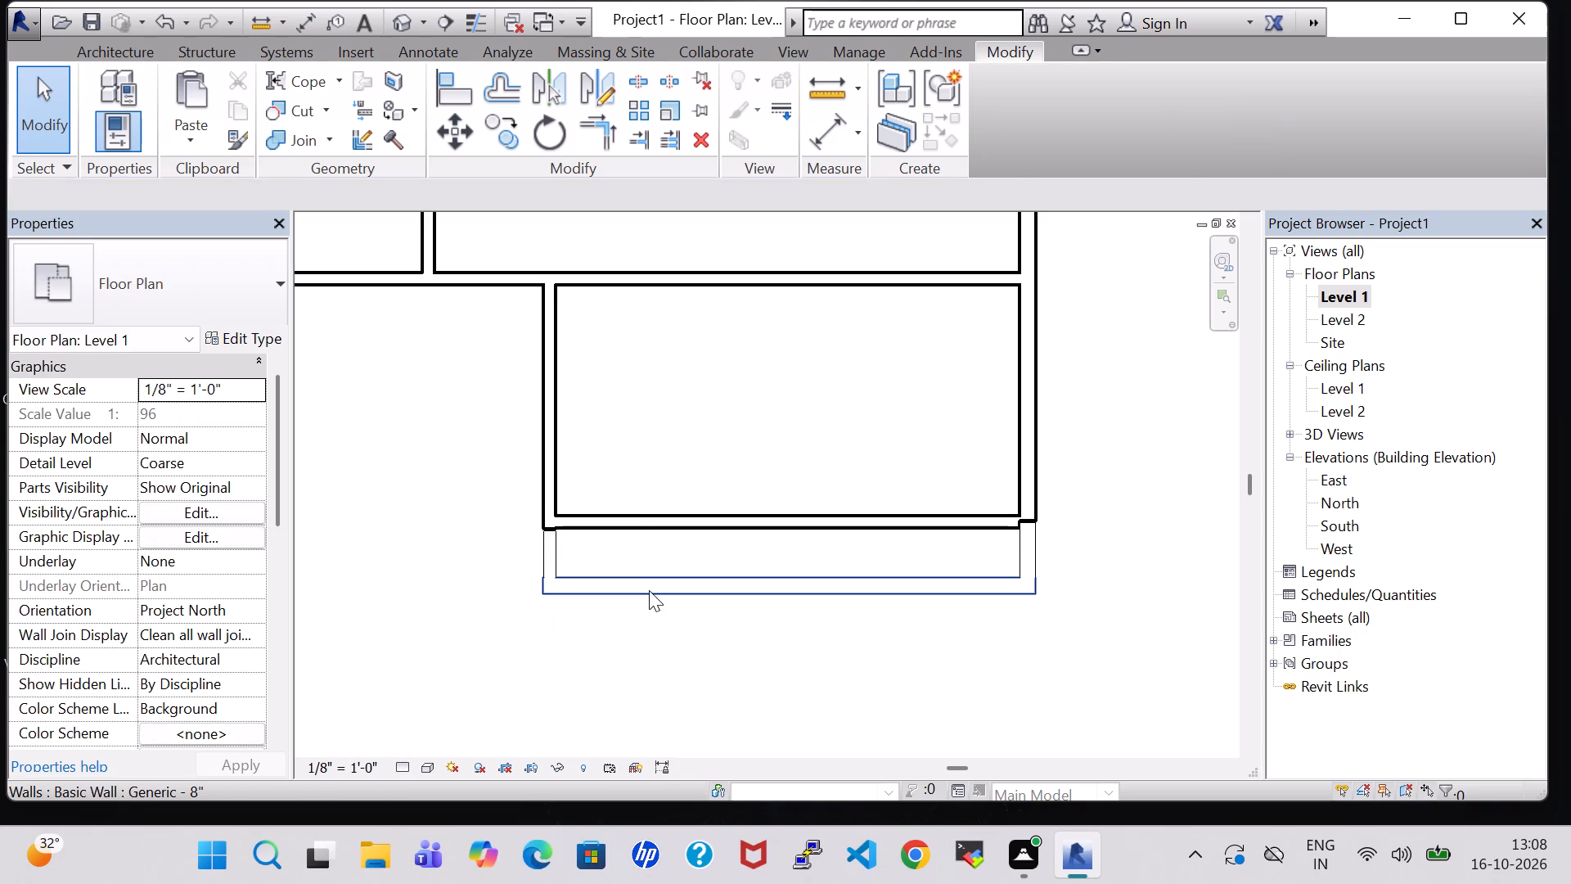
pyautogui.click(649, 590)
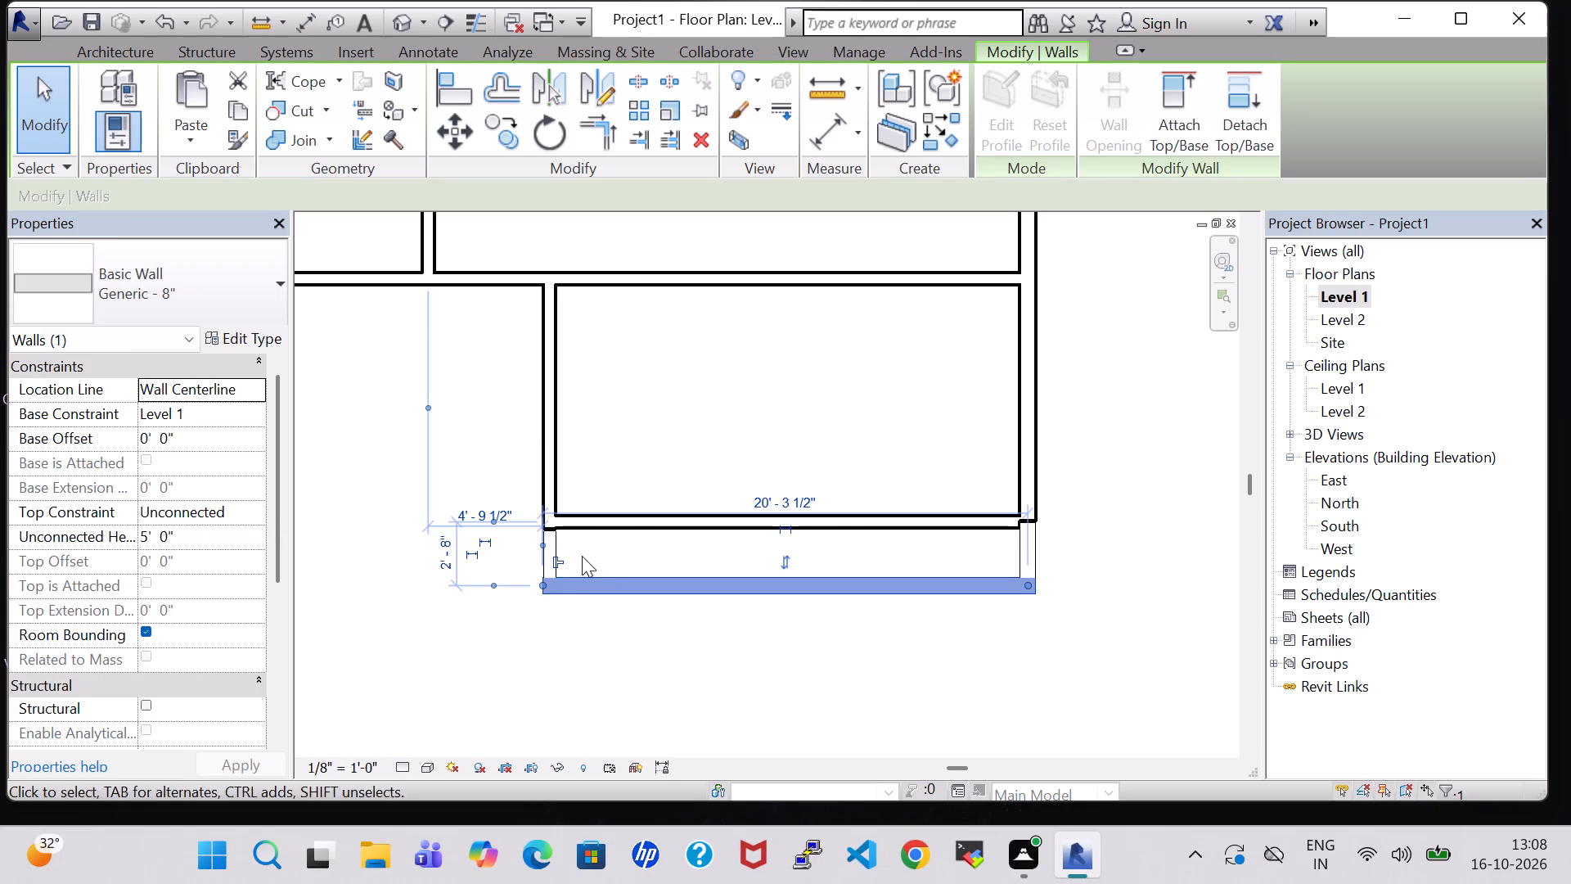
pyautogui.click(593, 554)
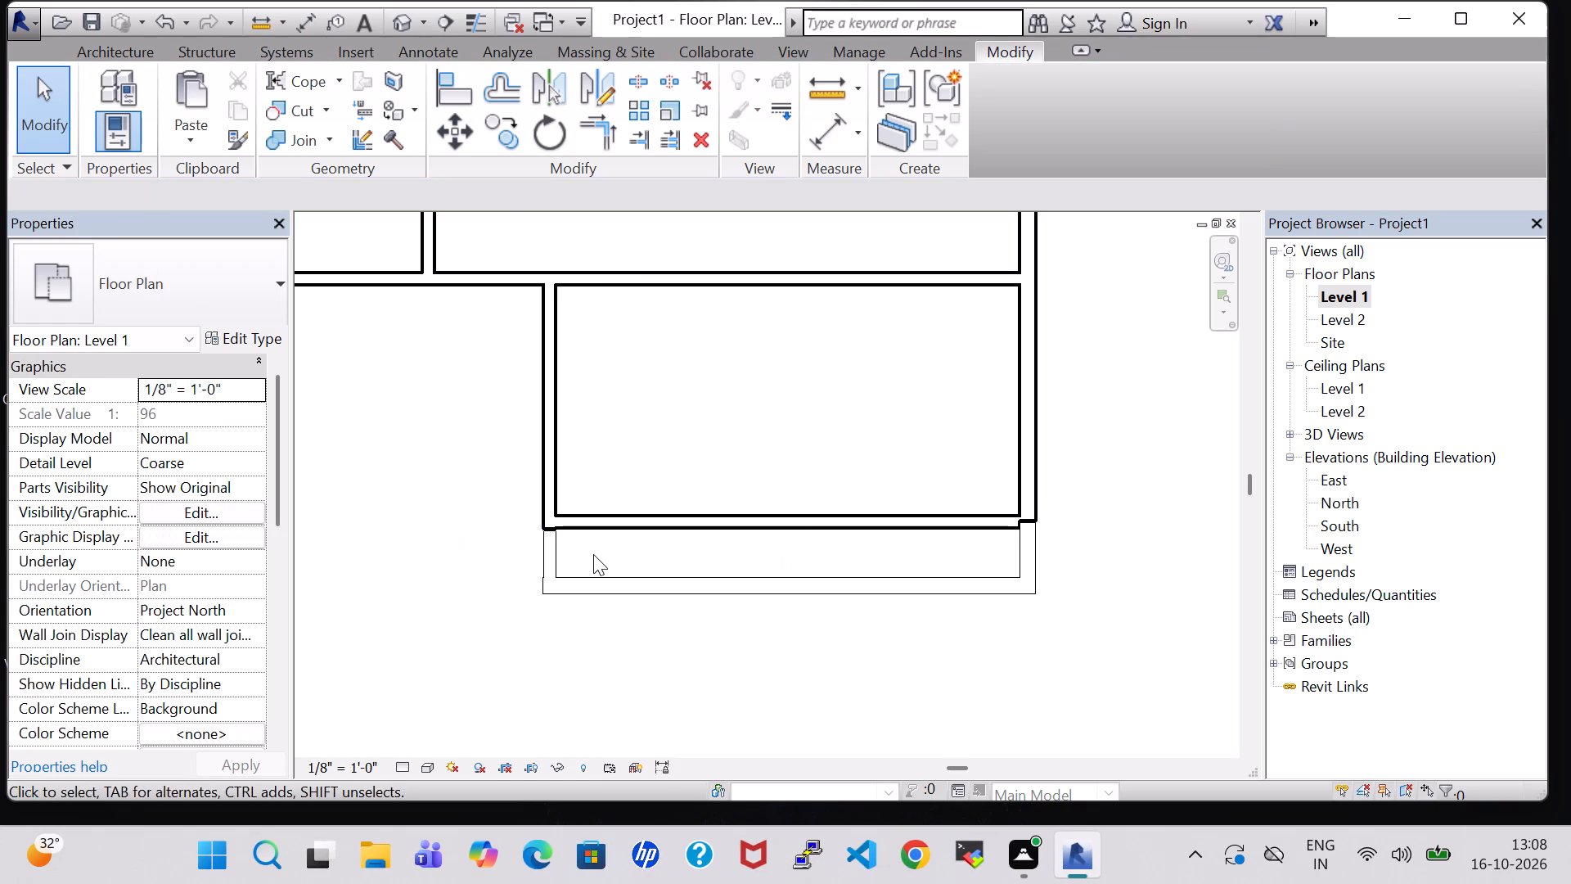
pyautogui.click(552, 551)
pyautogui.click(205, 270)
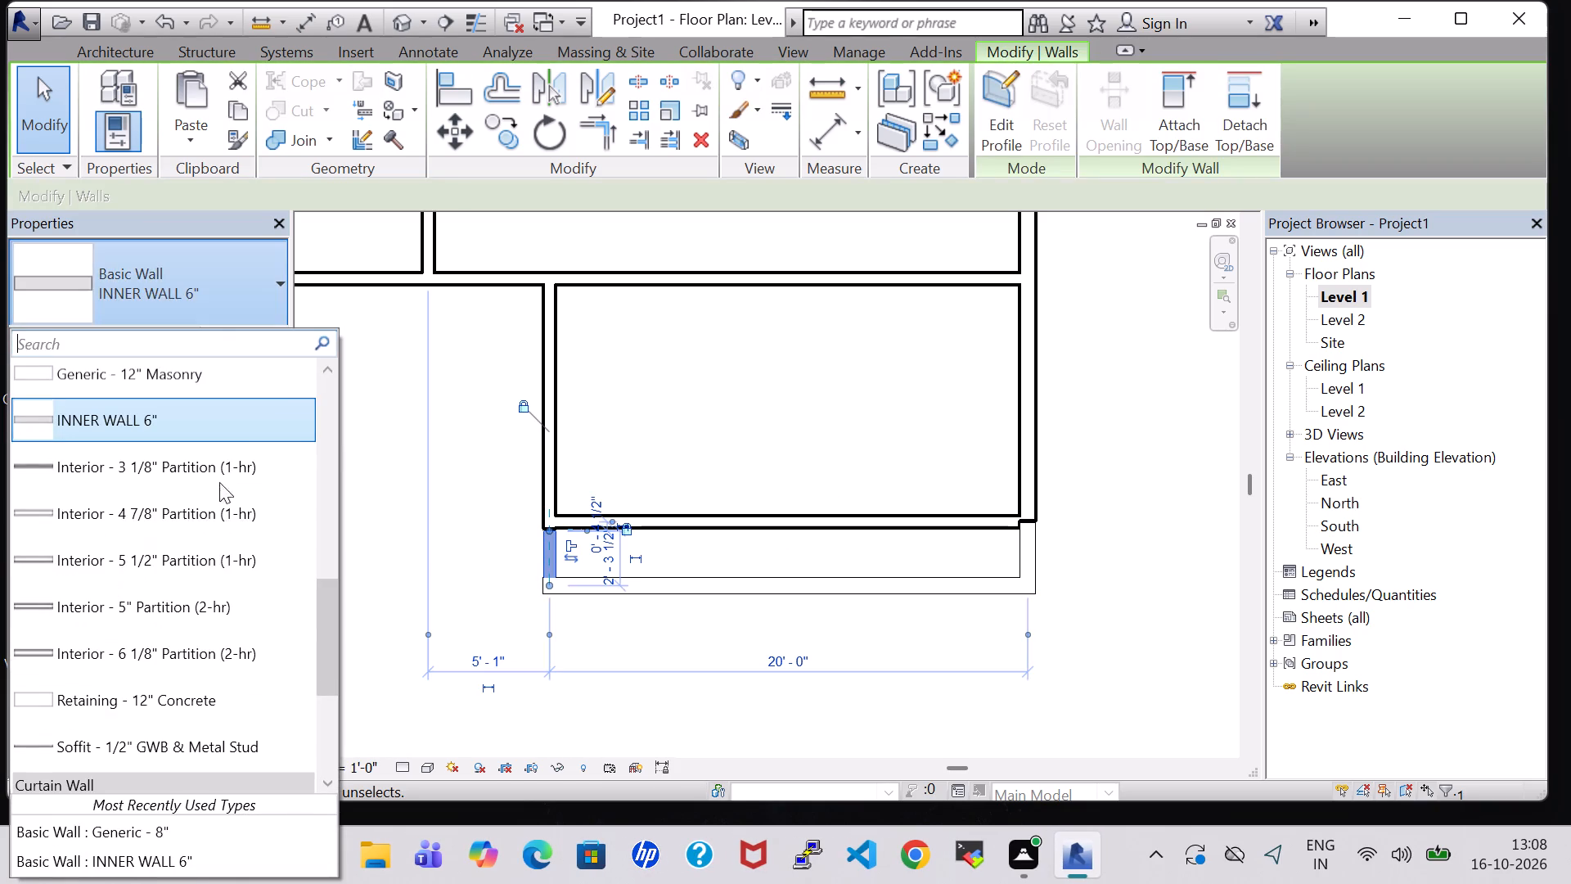
pyautogui.click(162, 828)
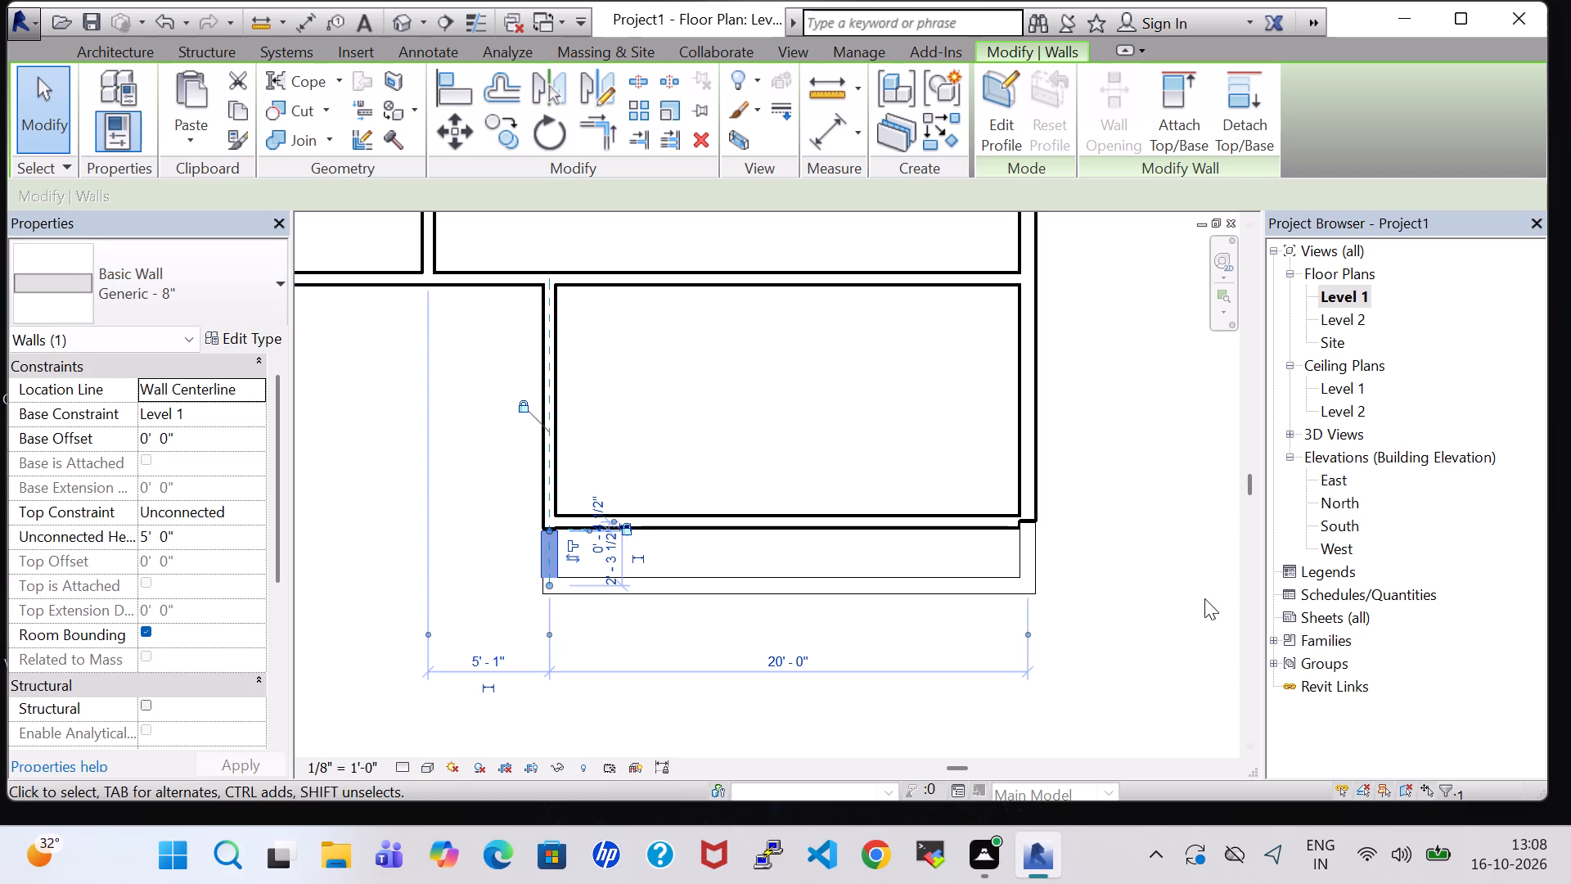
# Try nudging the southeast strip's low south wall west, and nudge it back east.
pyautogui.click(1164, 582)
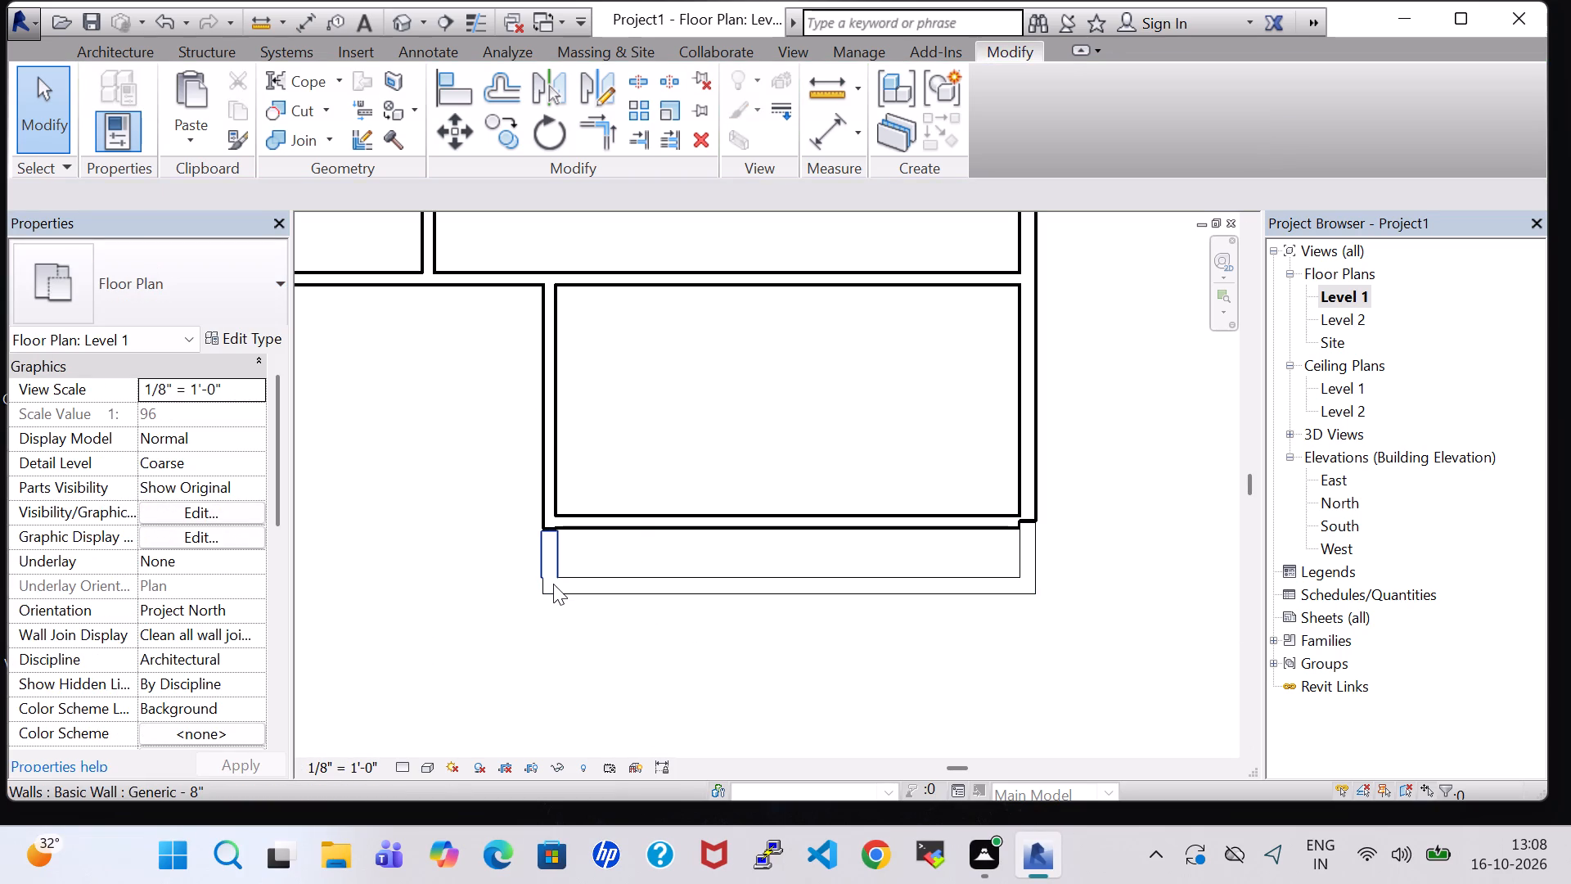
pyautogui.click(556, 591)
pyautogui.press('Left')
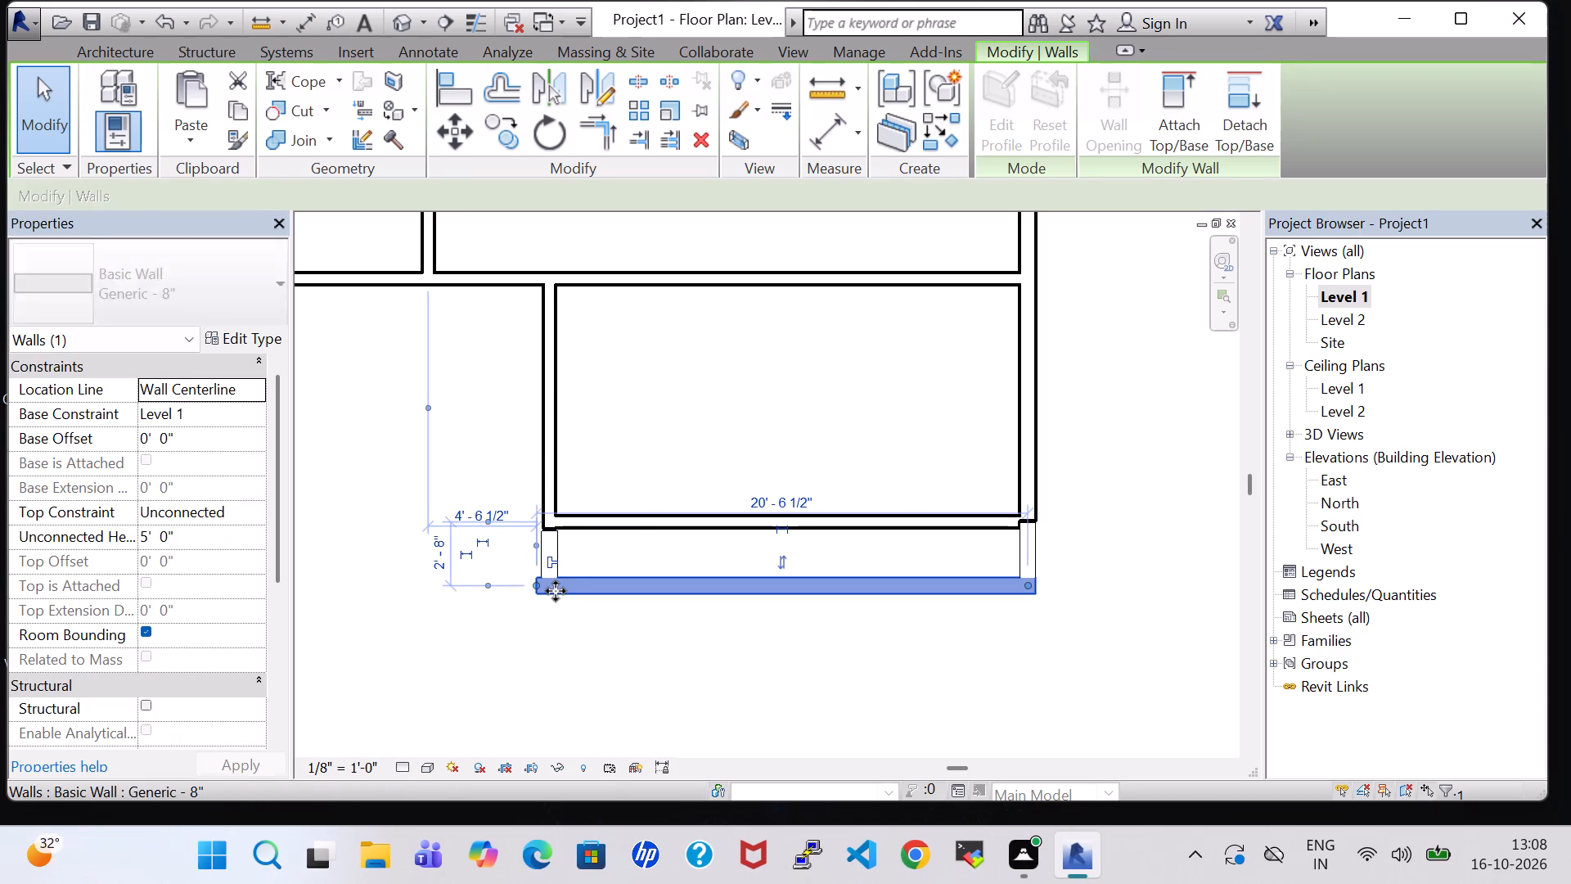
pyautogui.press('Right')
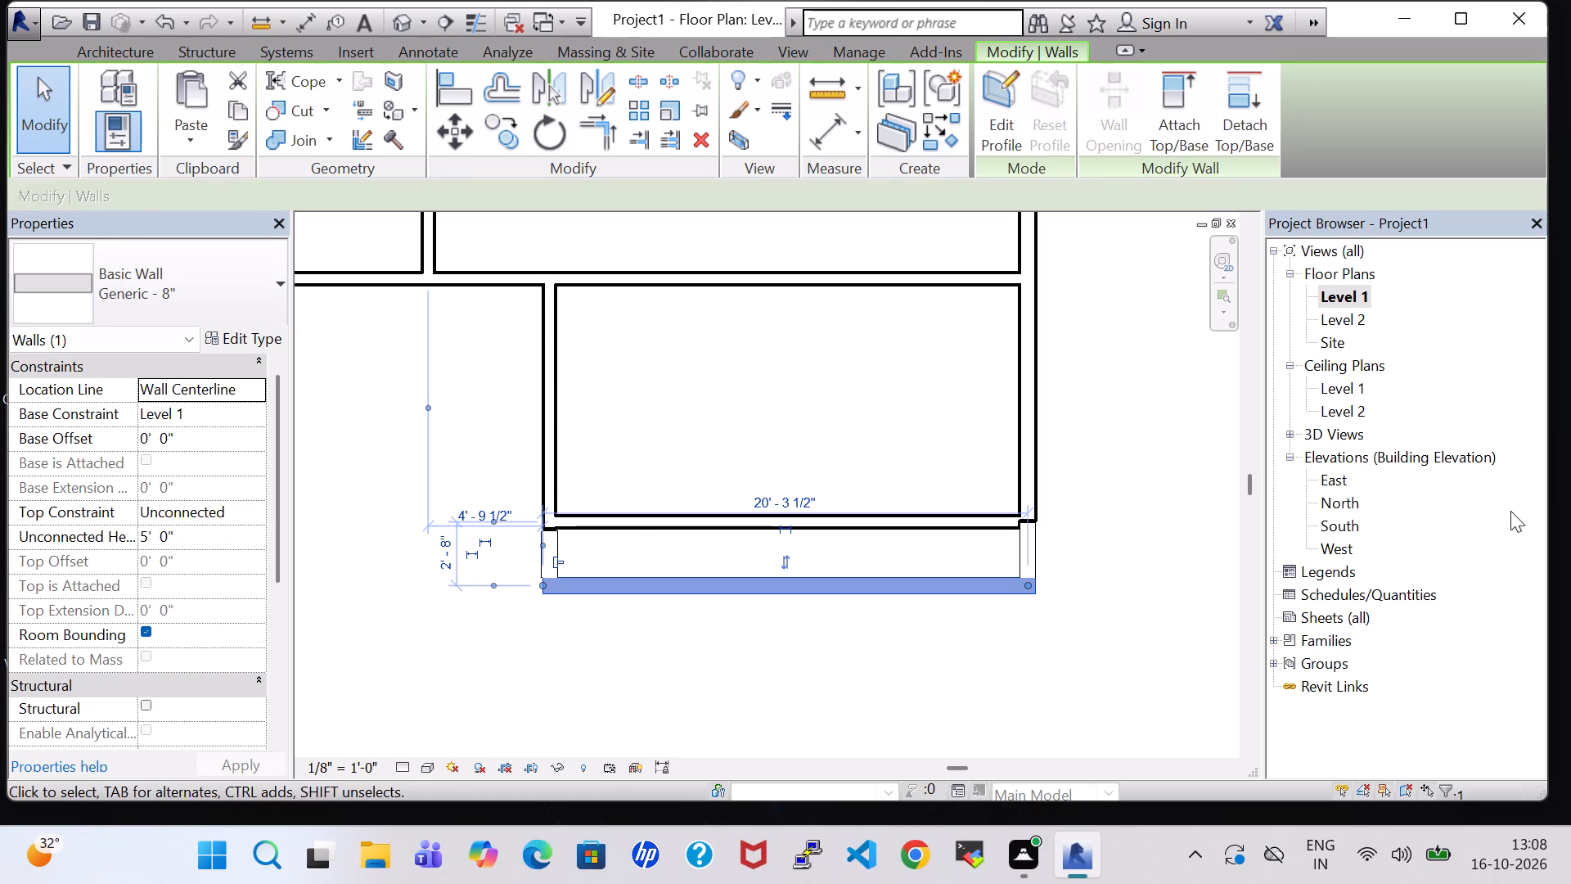
# Examine the southeast strip's low east, south and west walls one after another.
pyautogui.click(1076, 526)
pyautogui.click(1026, 552)
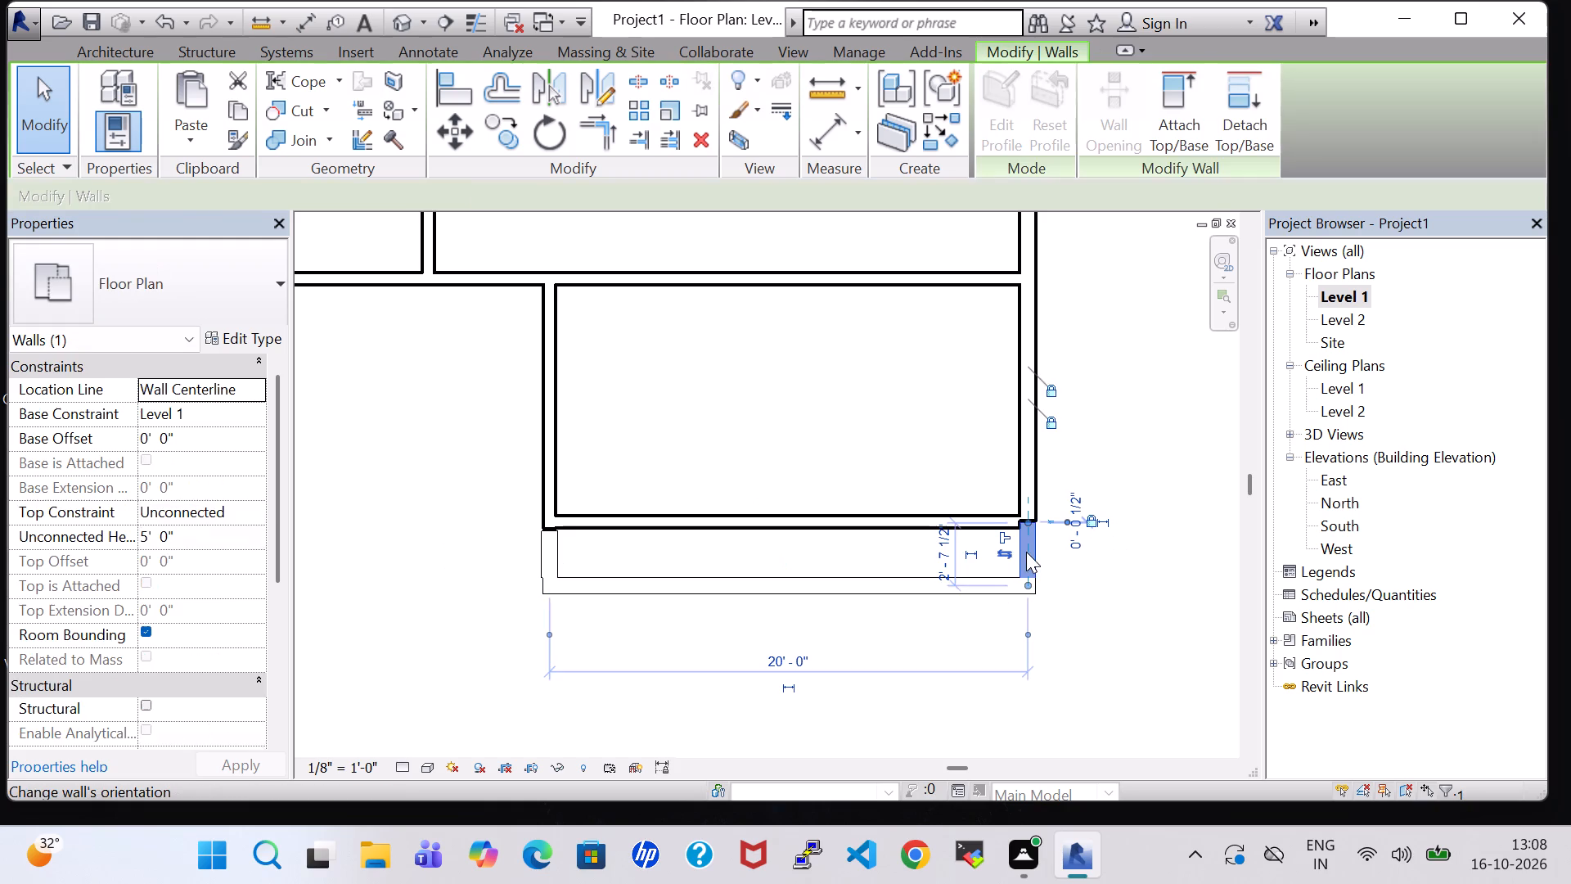
pyautogui.click(1122, 599)
pyautogui.click(988, 589)
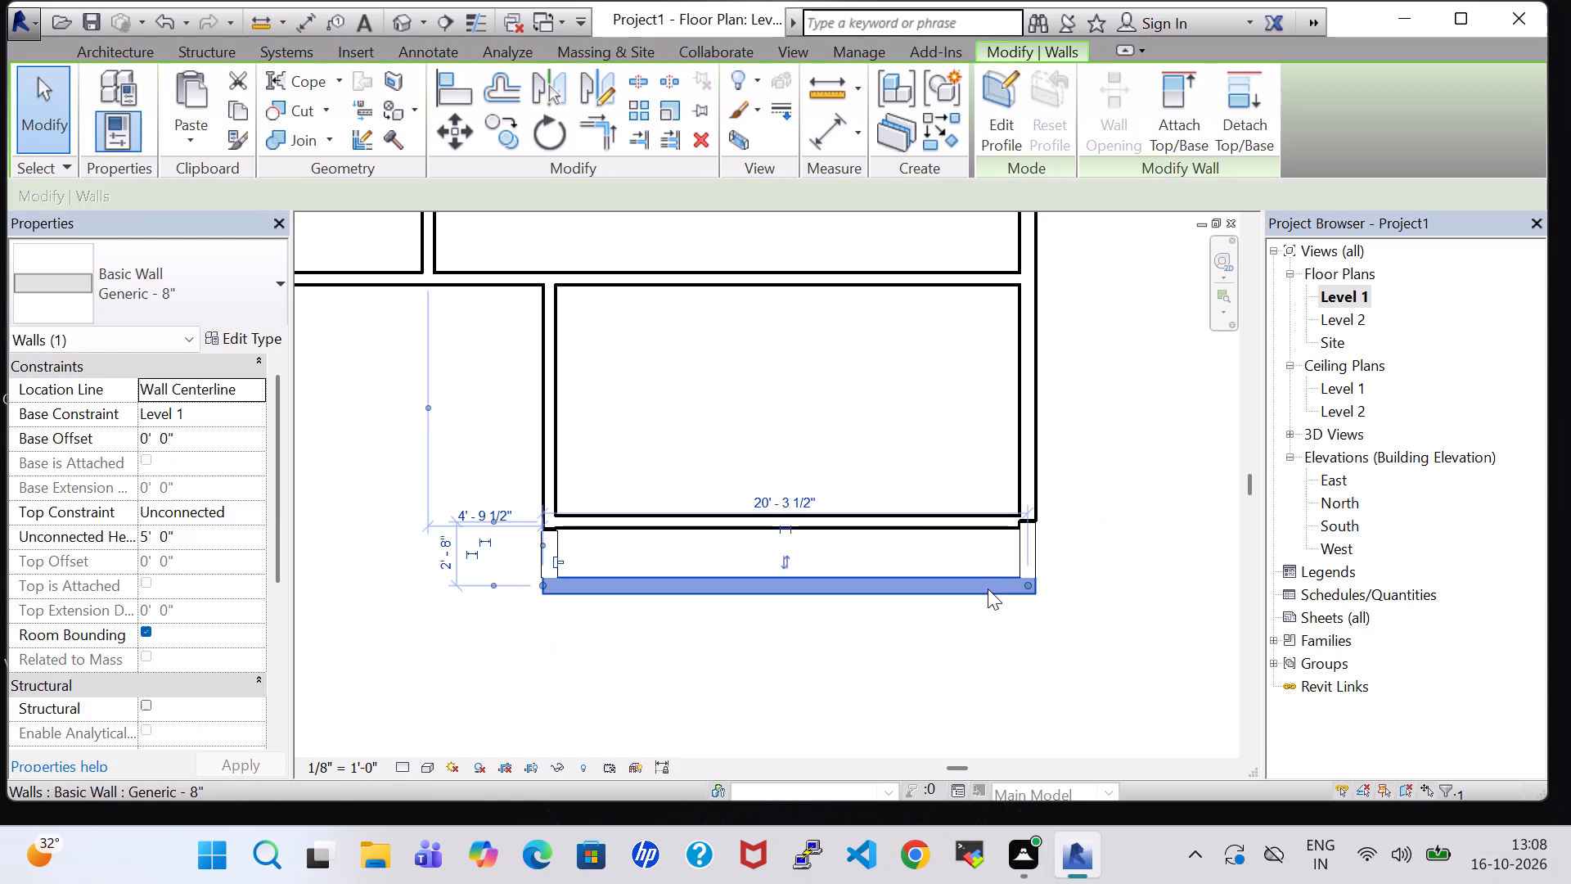
pyautogui.click(1029, 553)
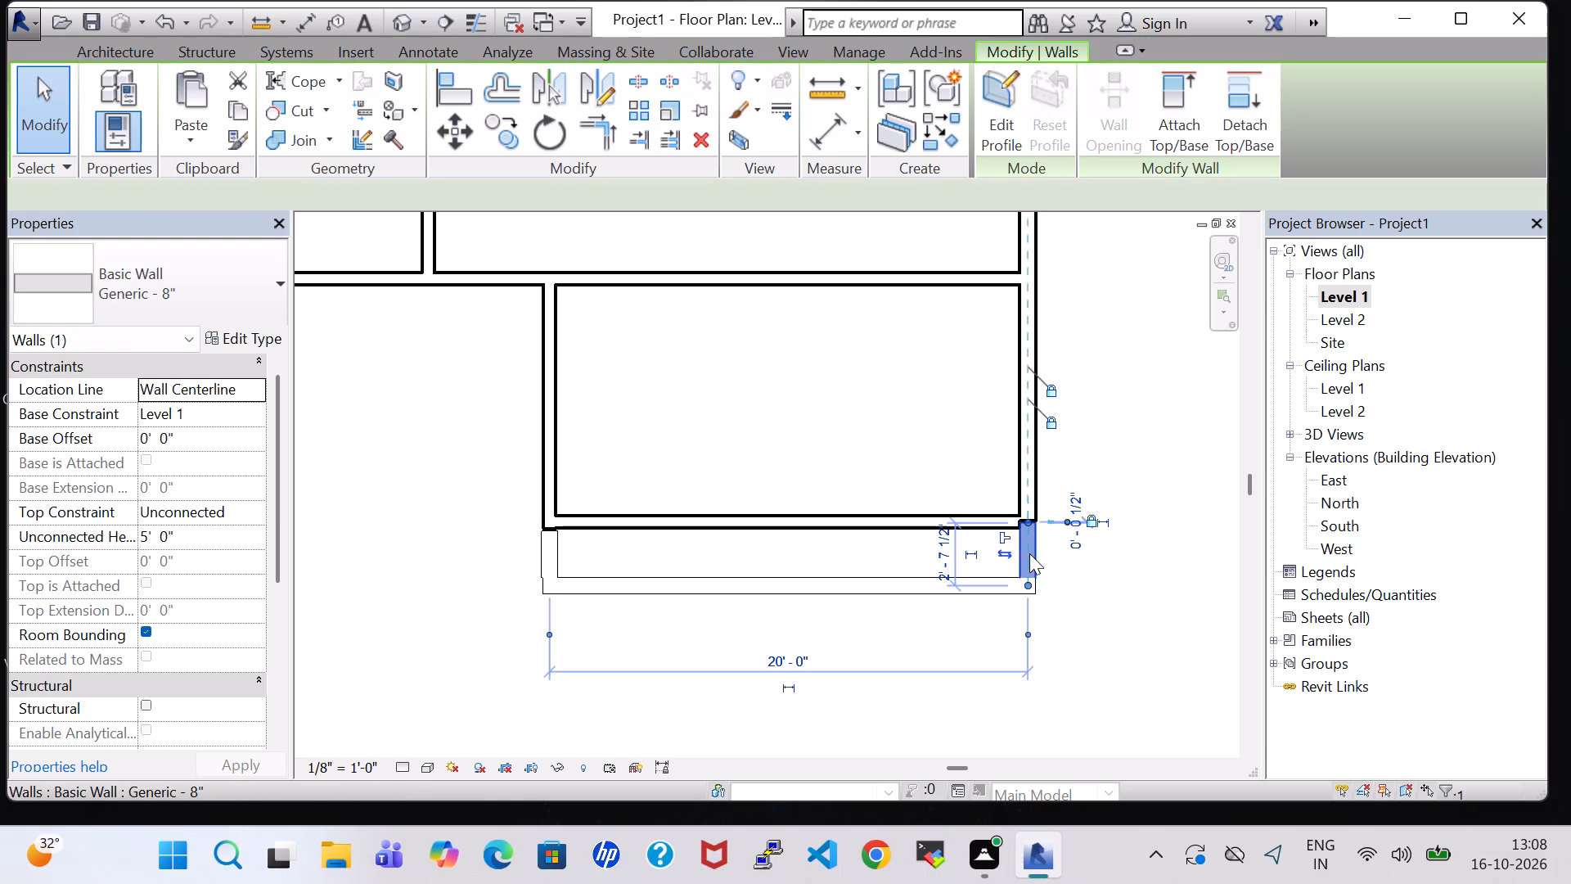
pyautogui.click(551, 564)
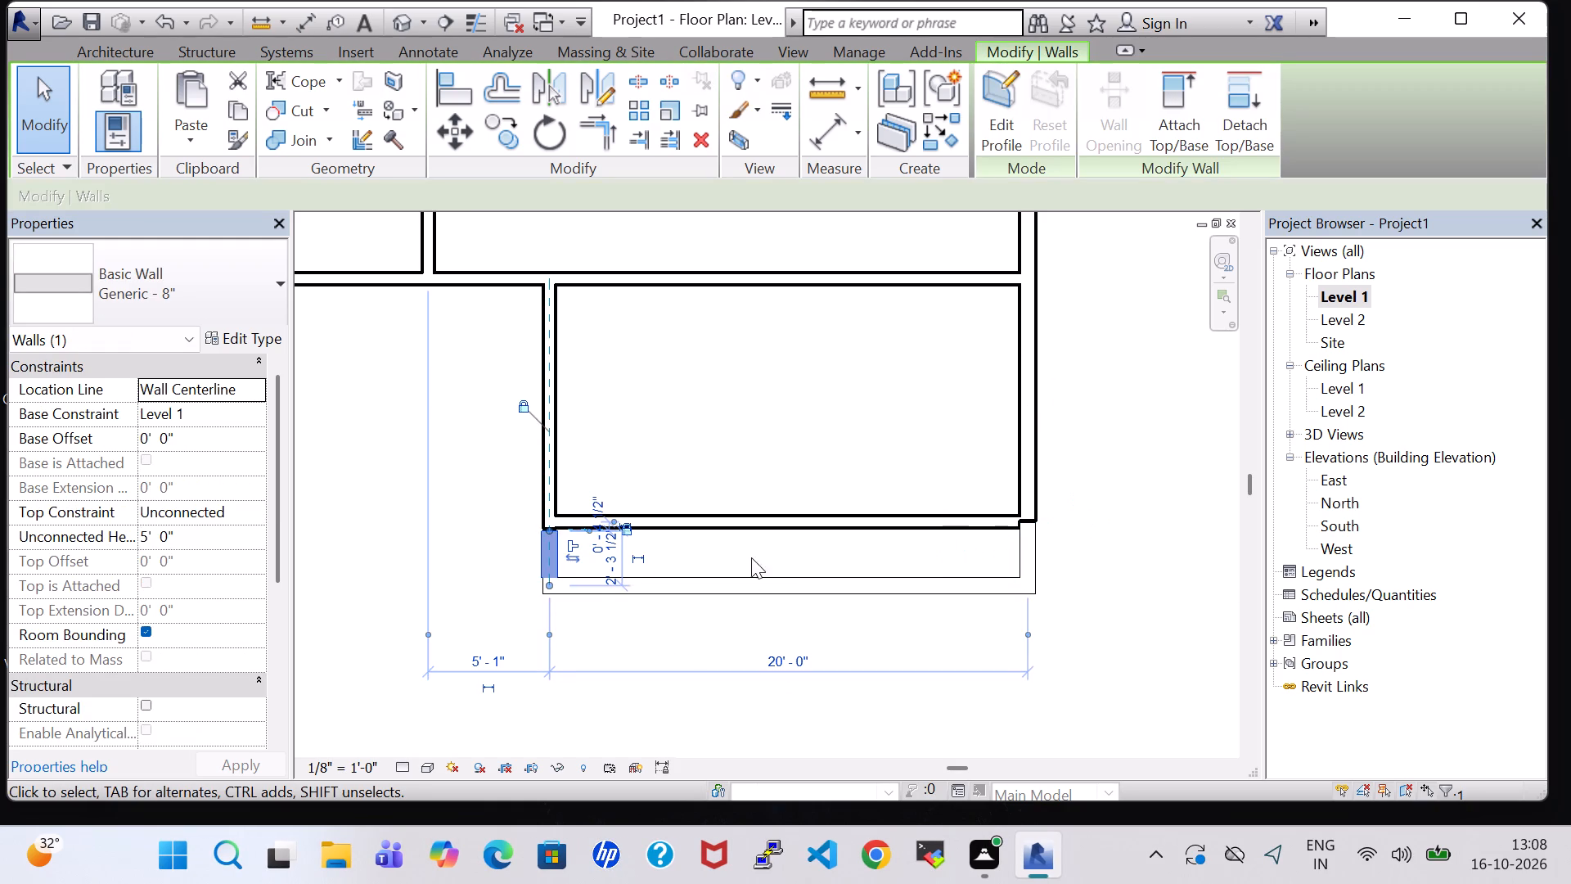
pyautogui.click(1082, 552)
# Nudge the full-width interior wall between the two rows of large rooms north until it is 12'-2" from the parallel wall north of it.
pyautogui.scroll(-5, 1082, 552)
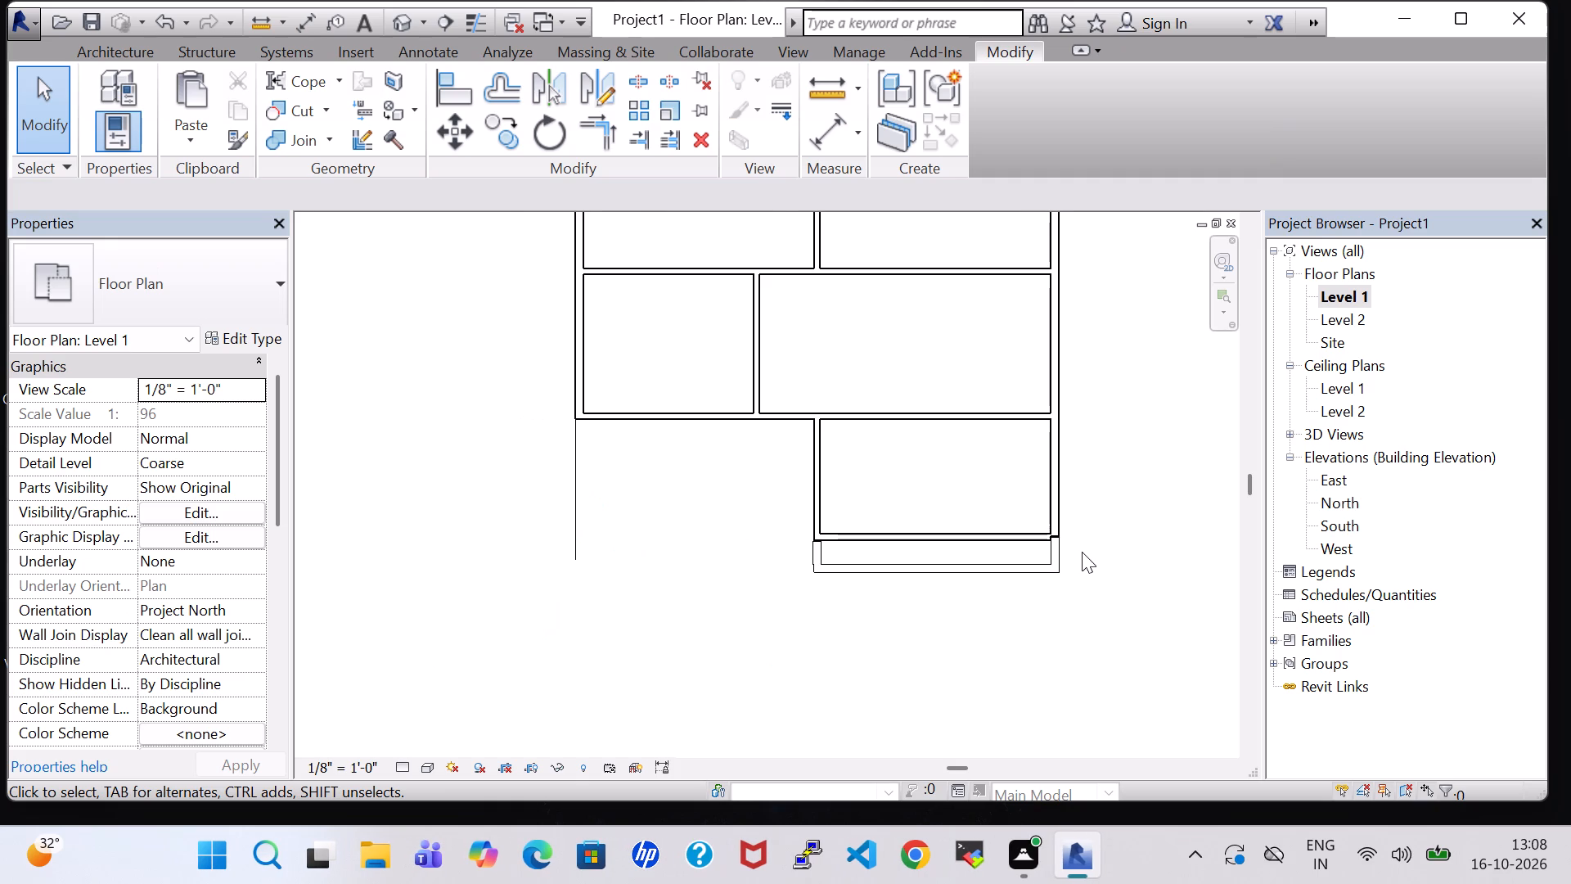
pyautogui.moveTo(1082, 552); pyautogui.dragTo(1068, 614, button='middle')
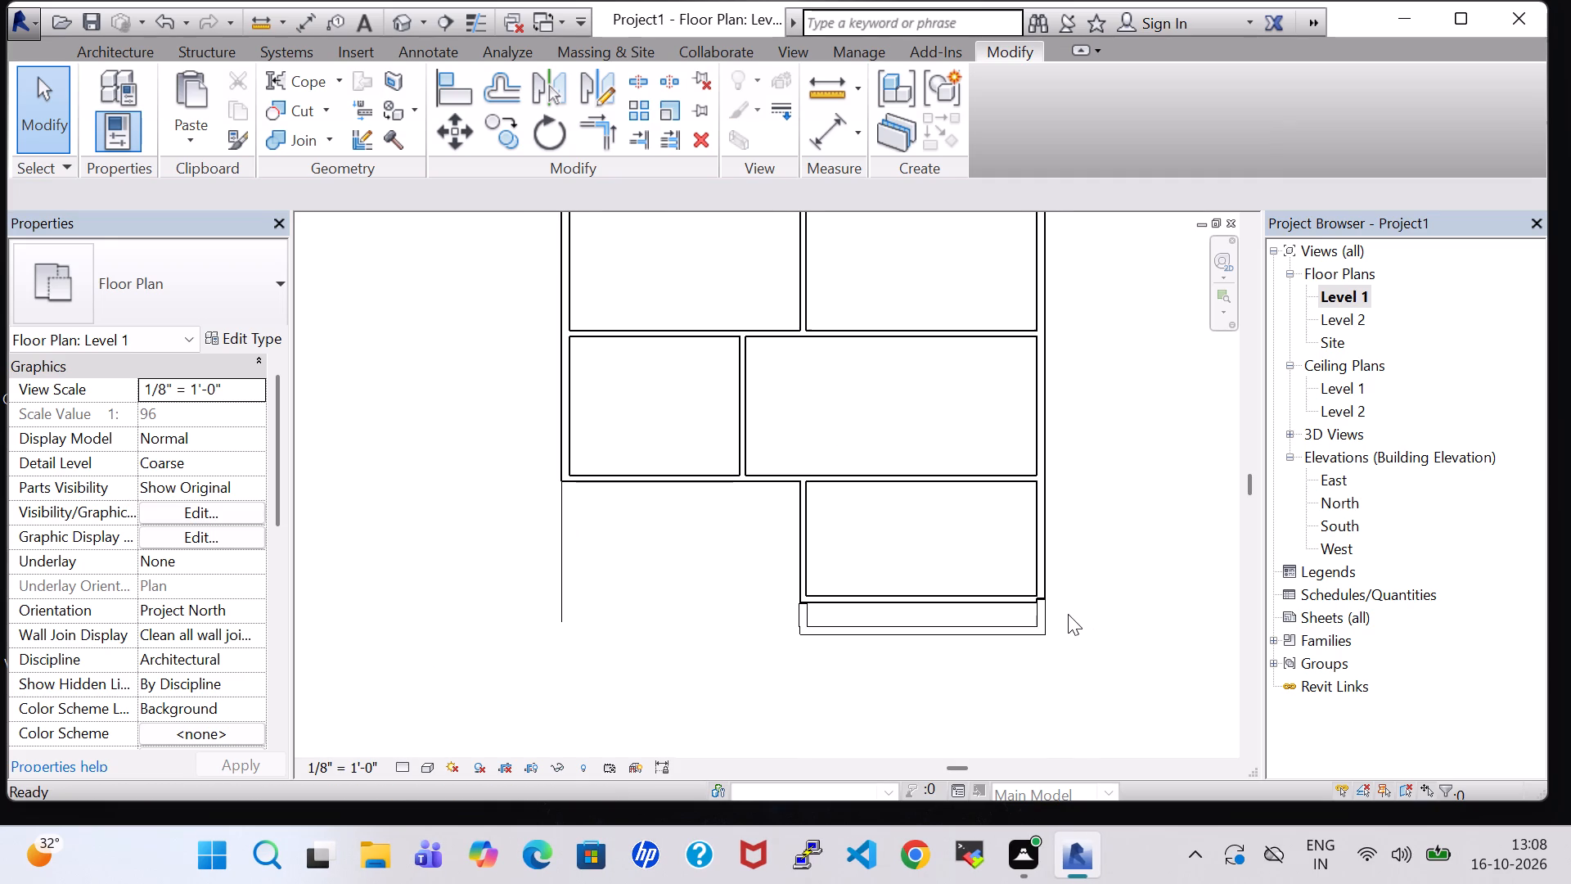
pyautogui.scroll(-1, 1068, 614)
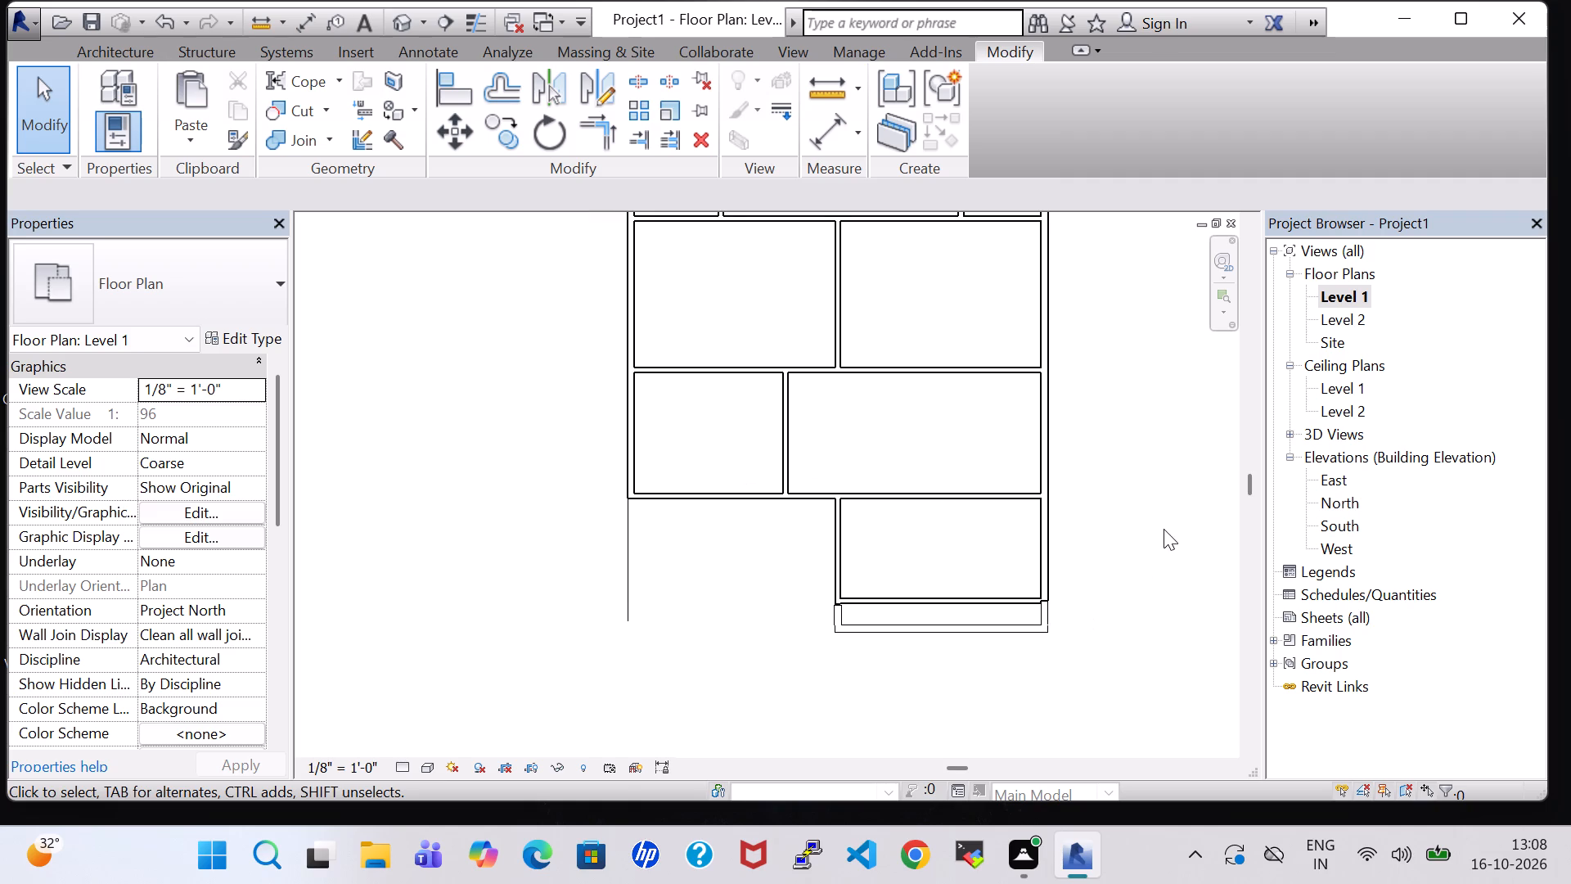
pyautogui.moveTo(1164, 529); pyautogui.dragTo(1168, 661, button='middle')
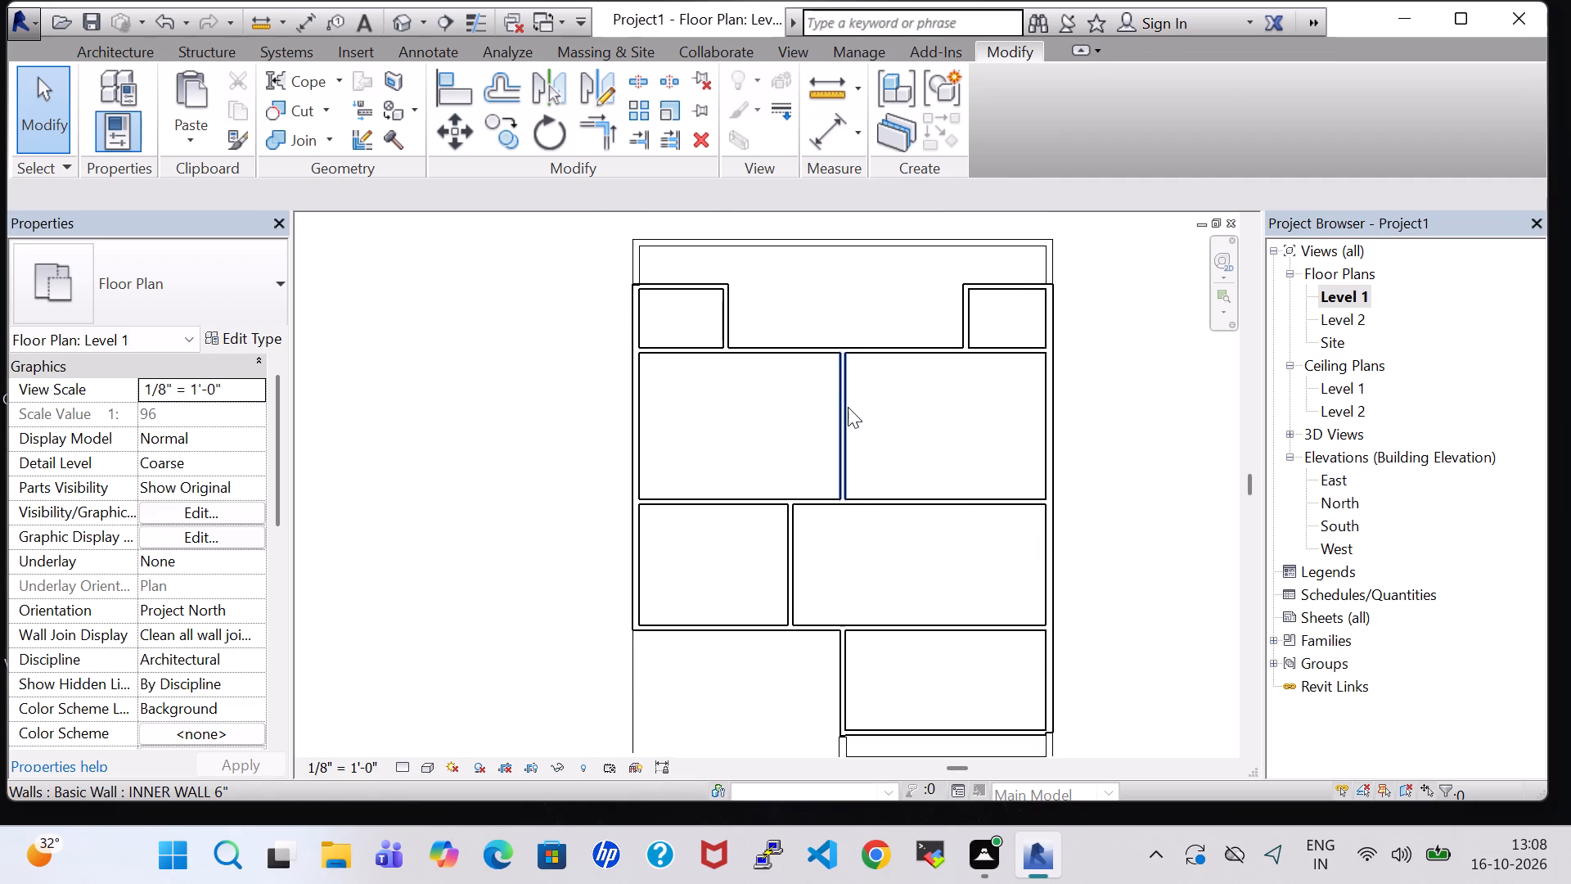
pyautogui.click(848, 407)
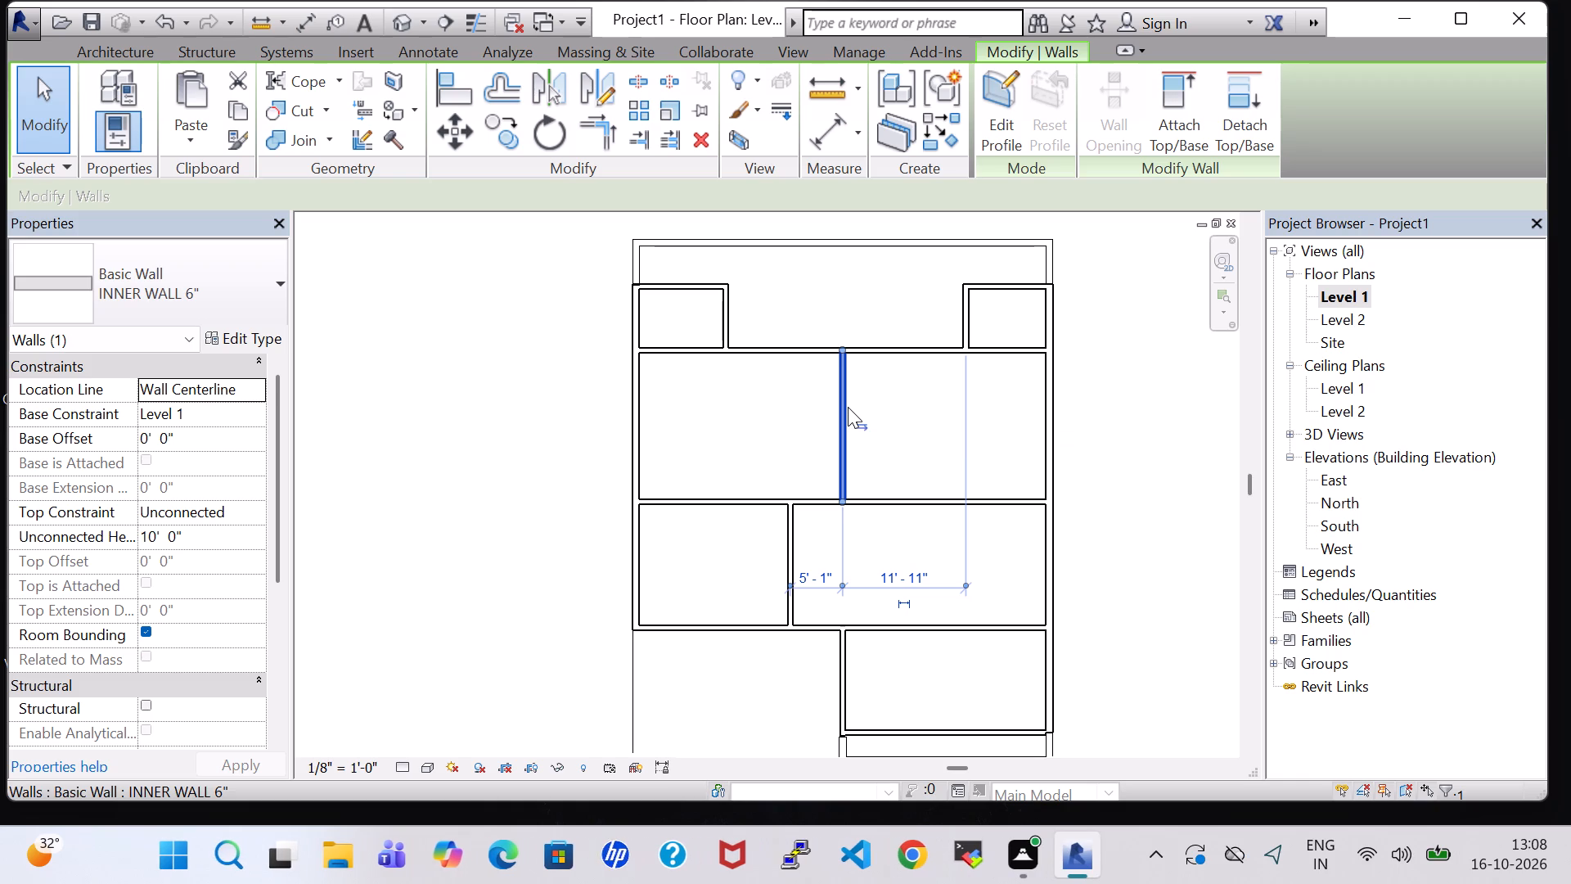
pyautogui.click(903, 493)
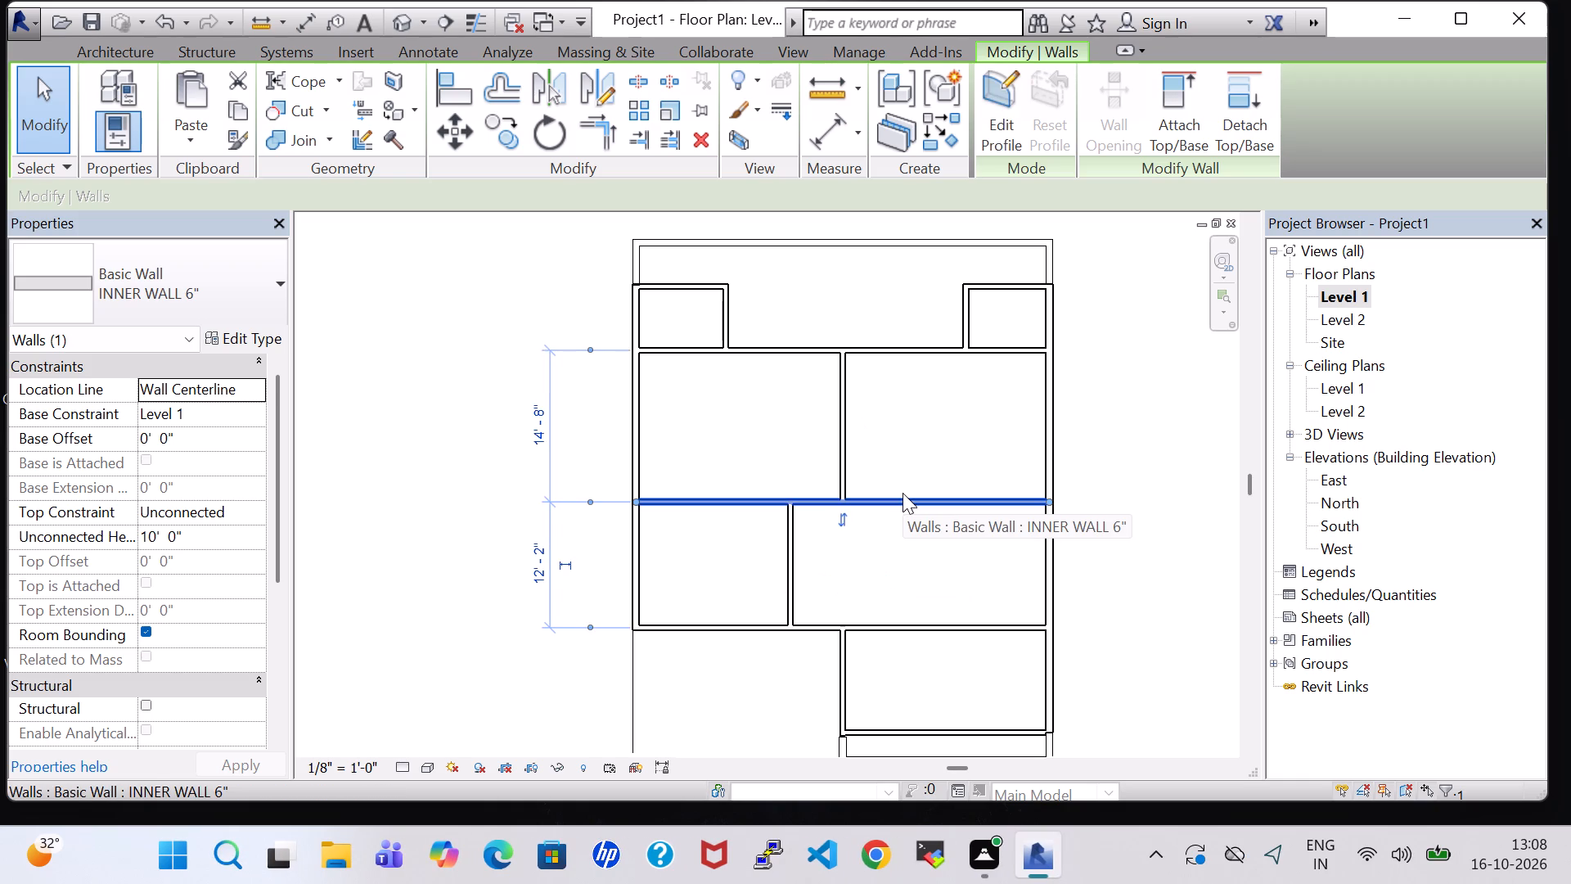
pyautogui.press('Up')
pyautogui.press('Up')
pyautogui.press('Up')
pyautogui.press('Up')
pyautogui.press('Up')
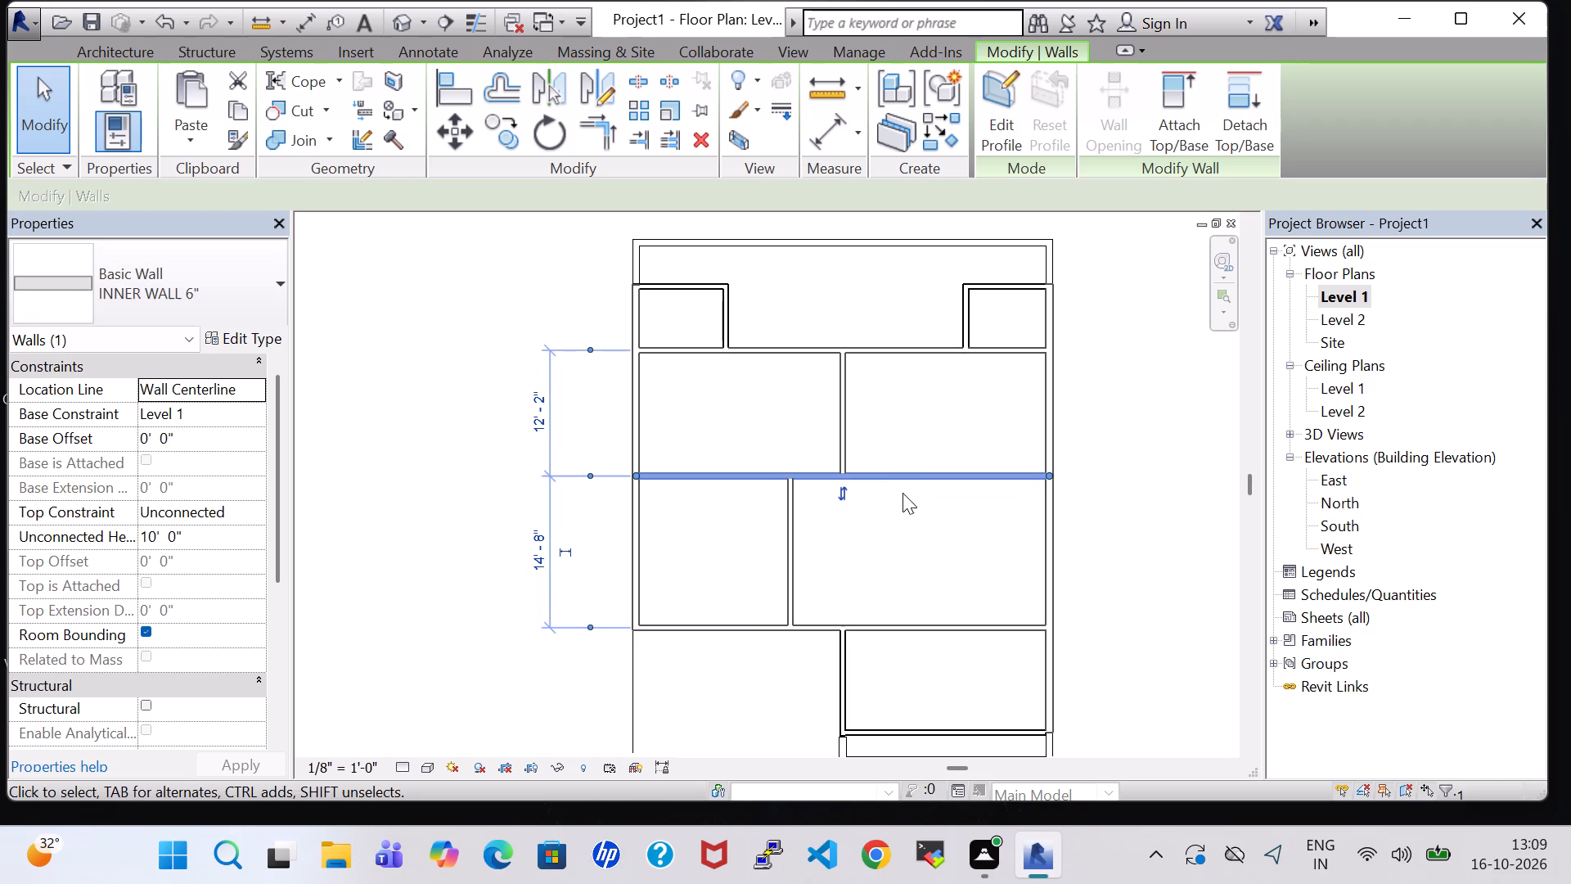
pyautogui.click(1222, 513)
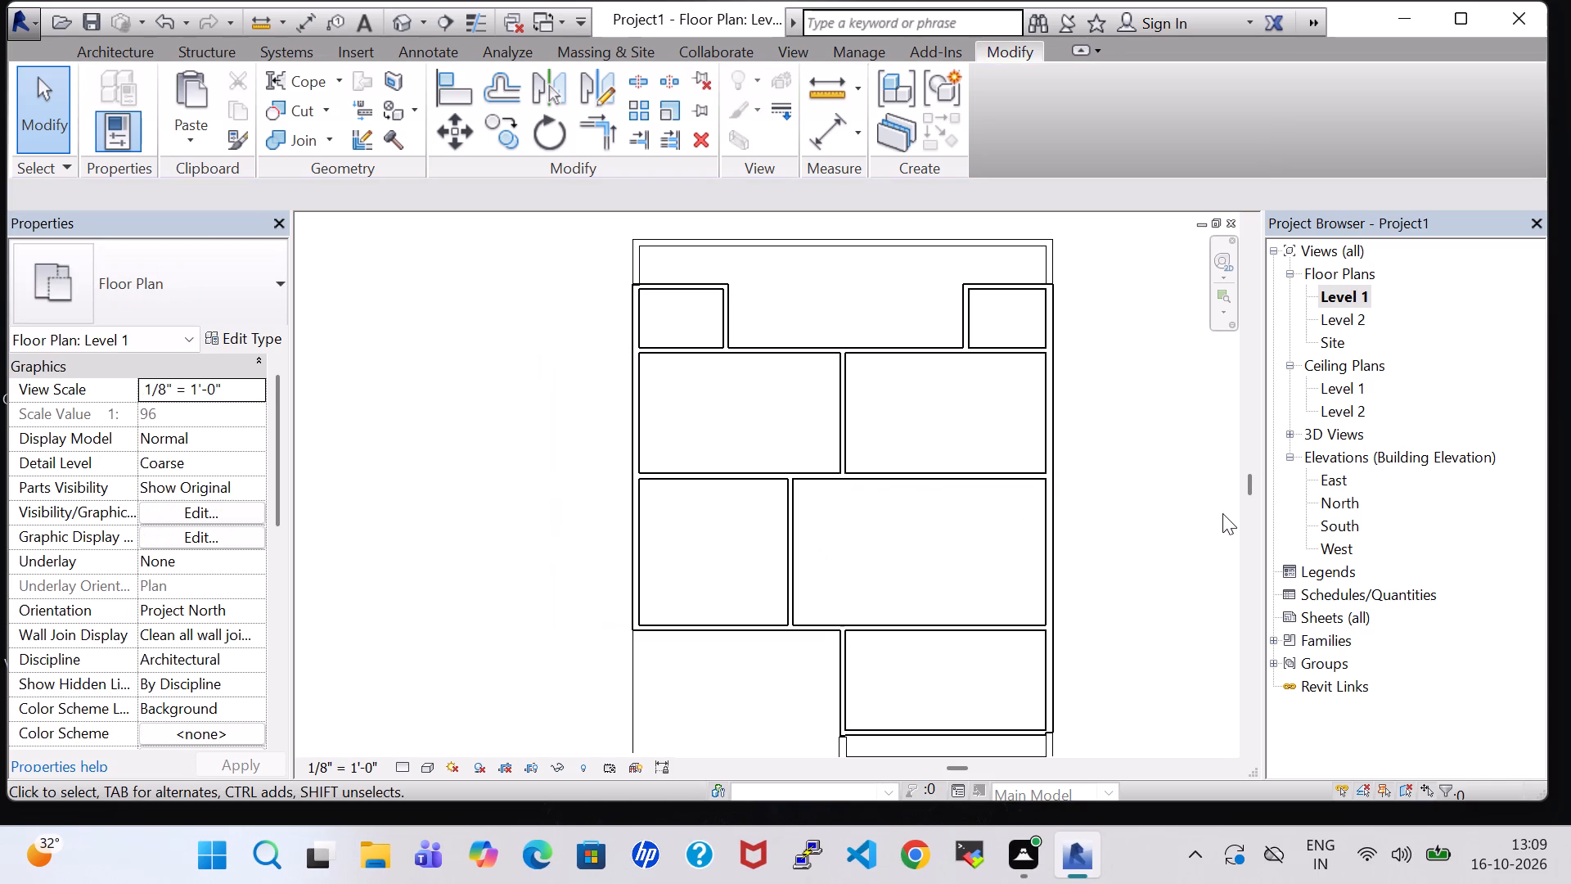
# Place a Single-Flush 30" x 80" door in the small northwest room's south wall, about 1'-8" from its east wall and swinging into the room.
pyautogui.click(125, 52)
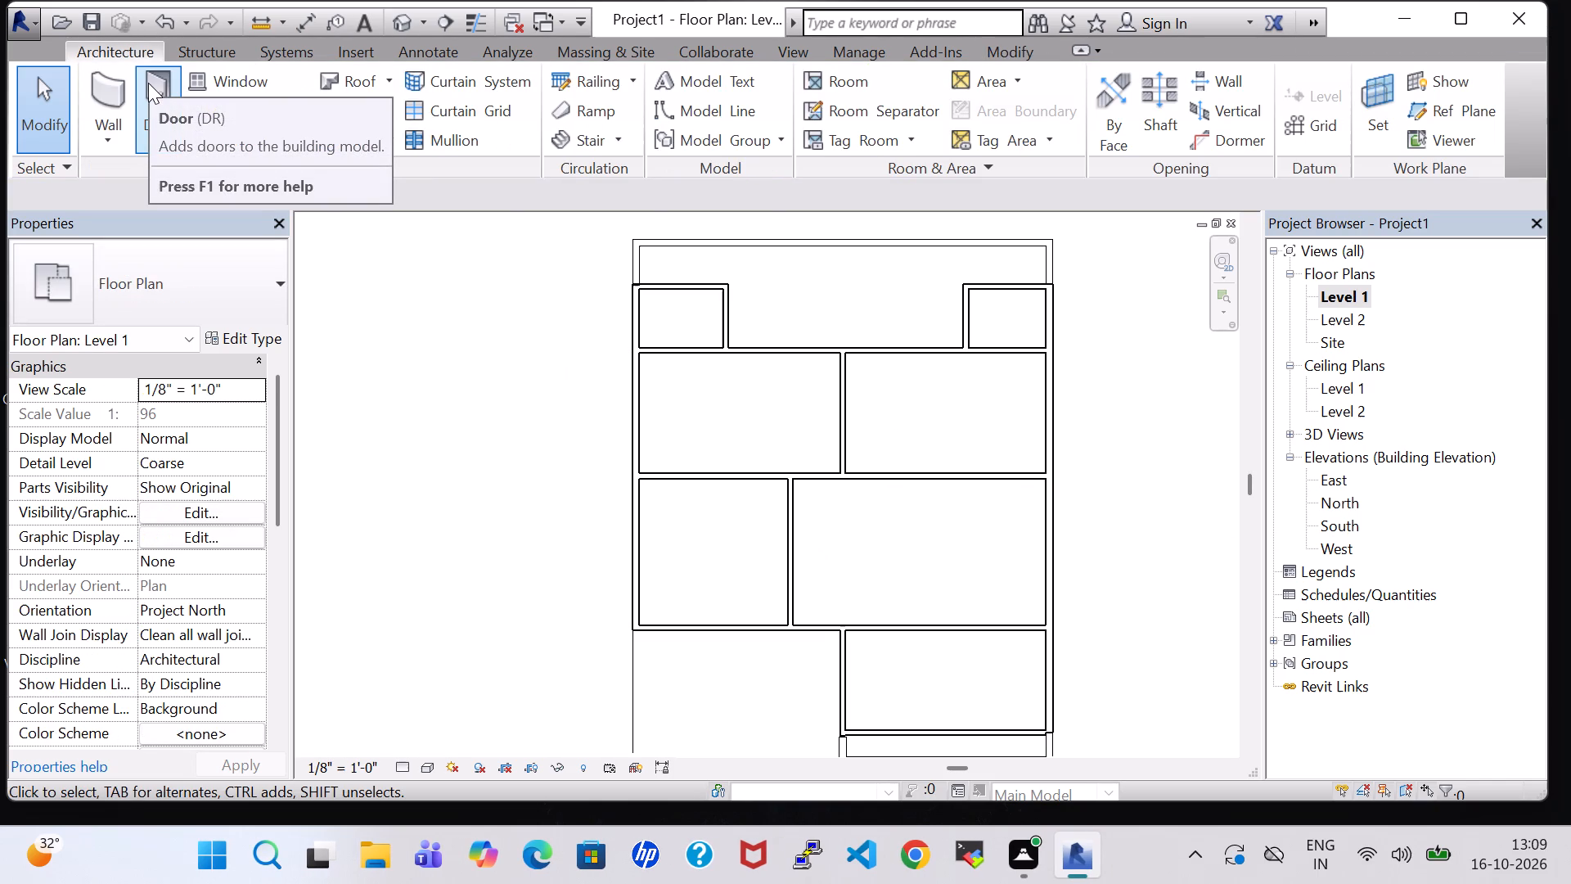
pyautogui.click(148, 83)
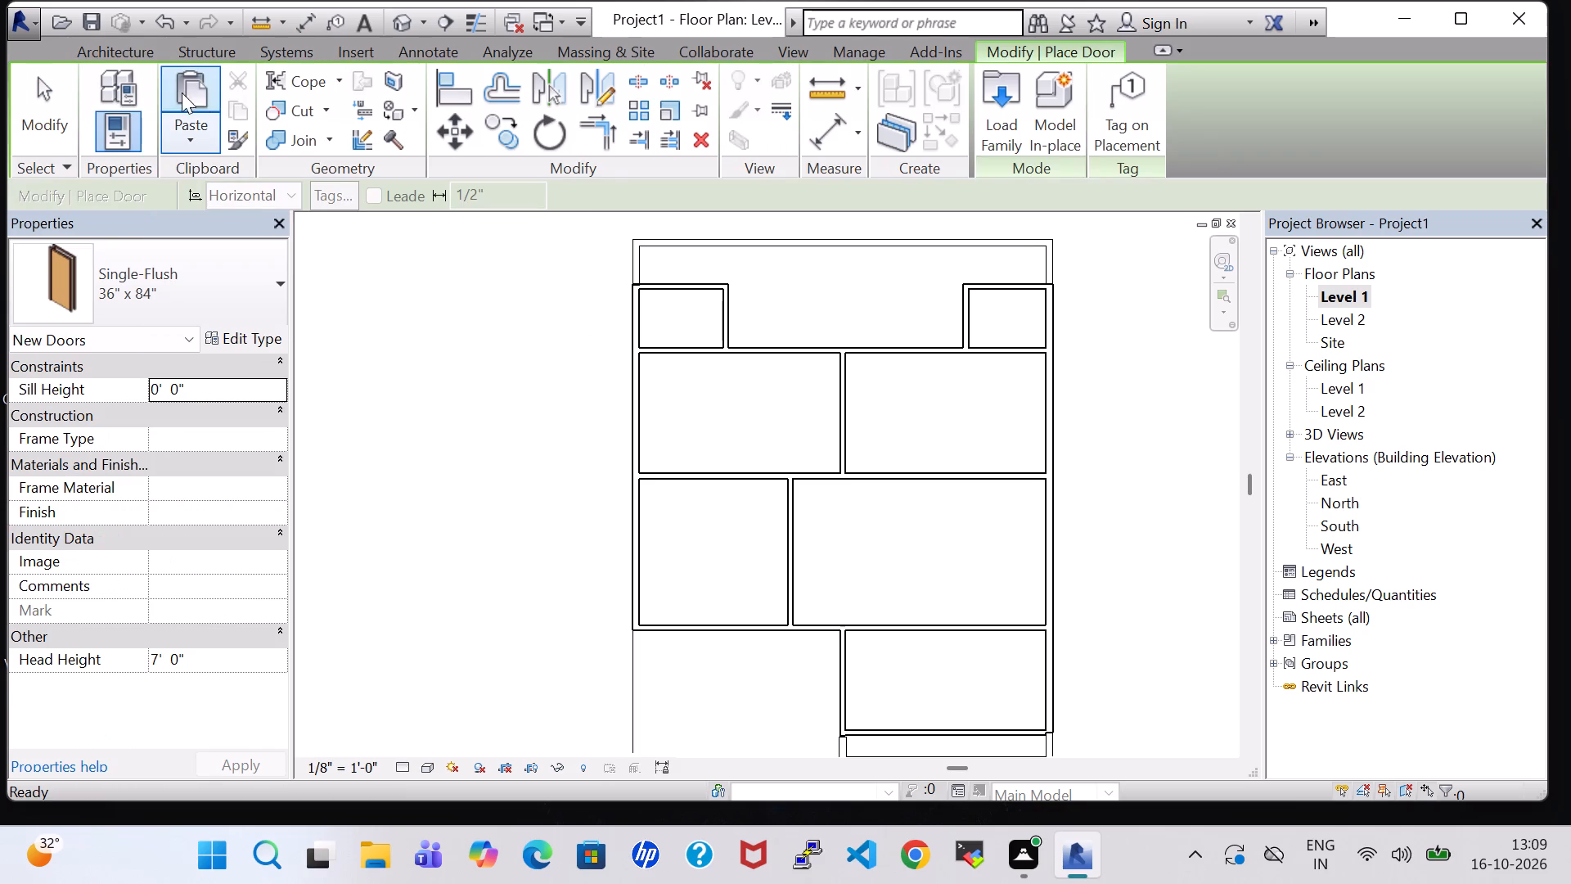
pyautogui.click(259, 291)
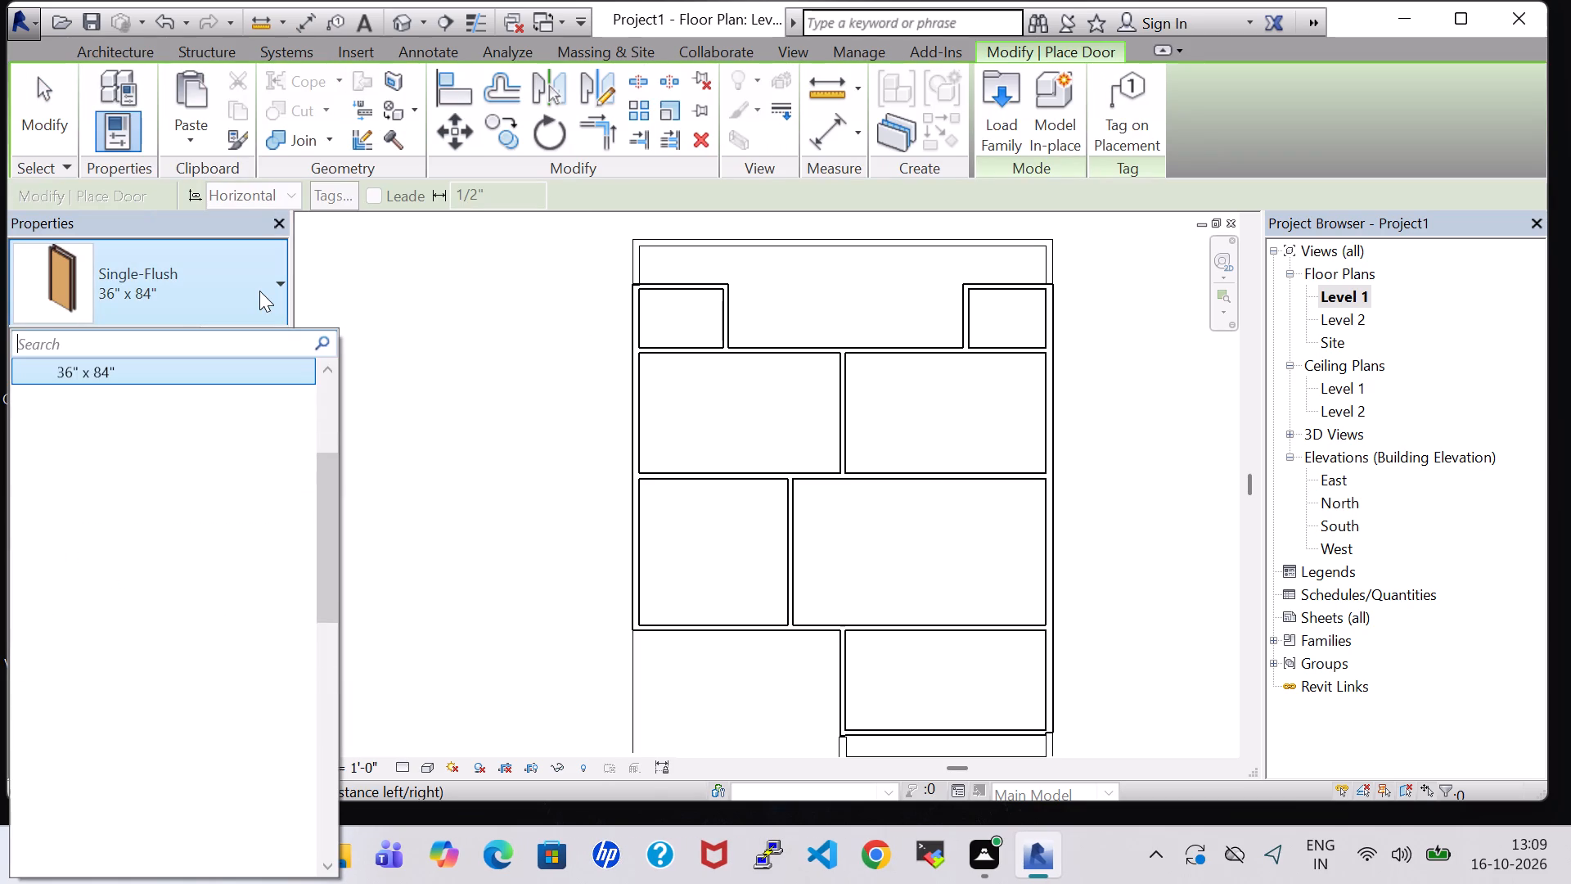
pyautogui.scroll(4, 249, 386)
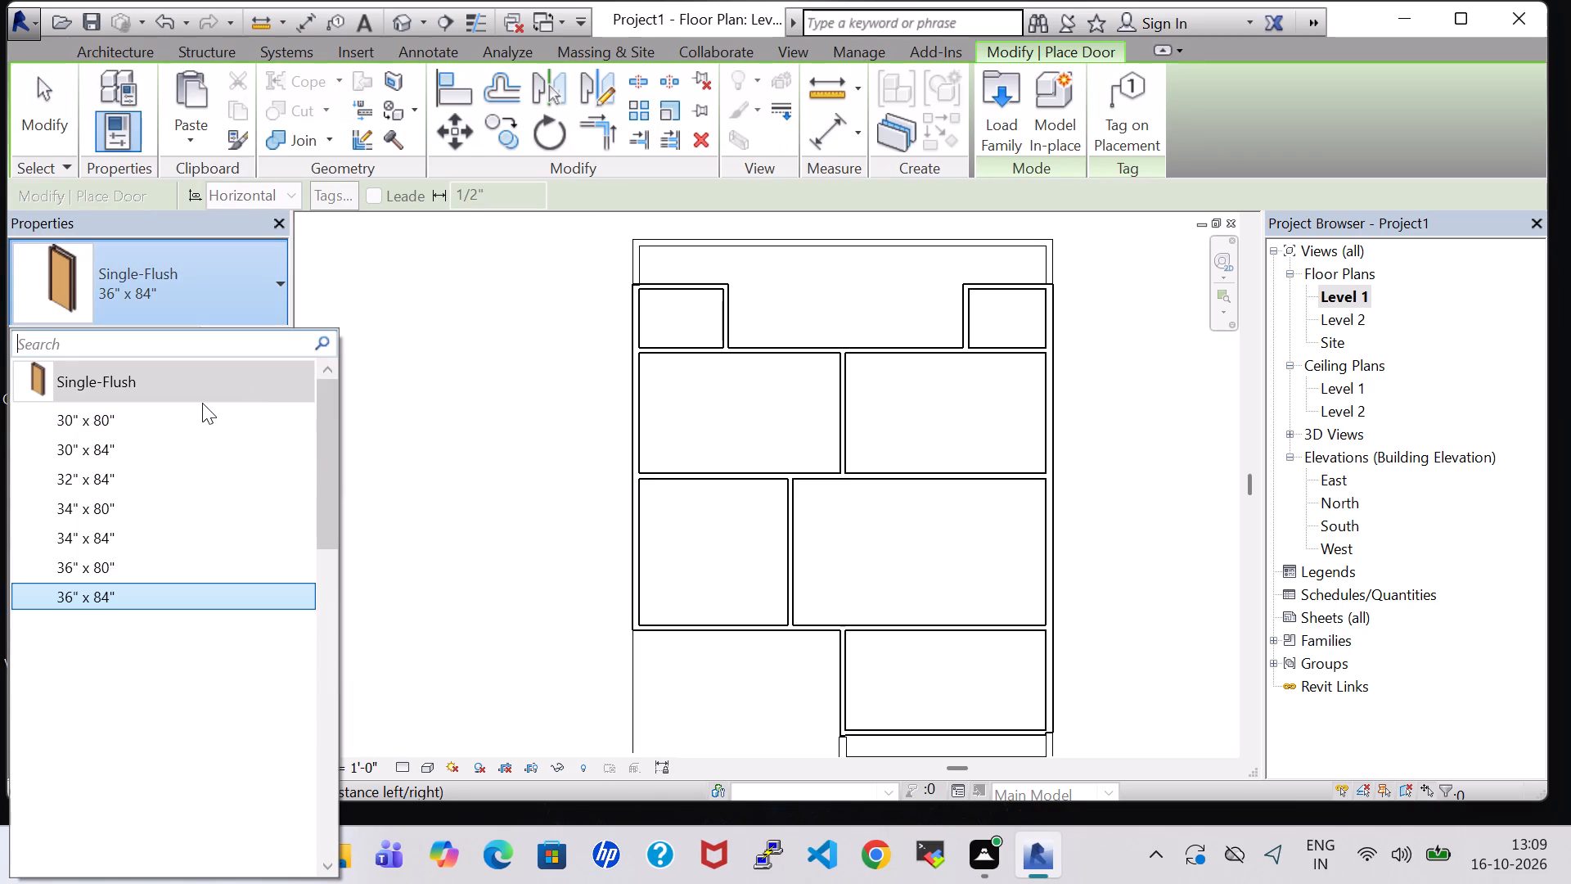
pyautogui.click(202, 420)
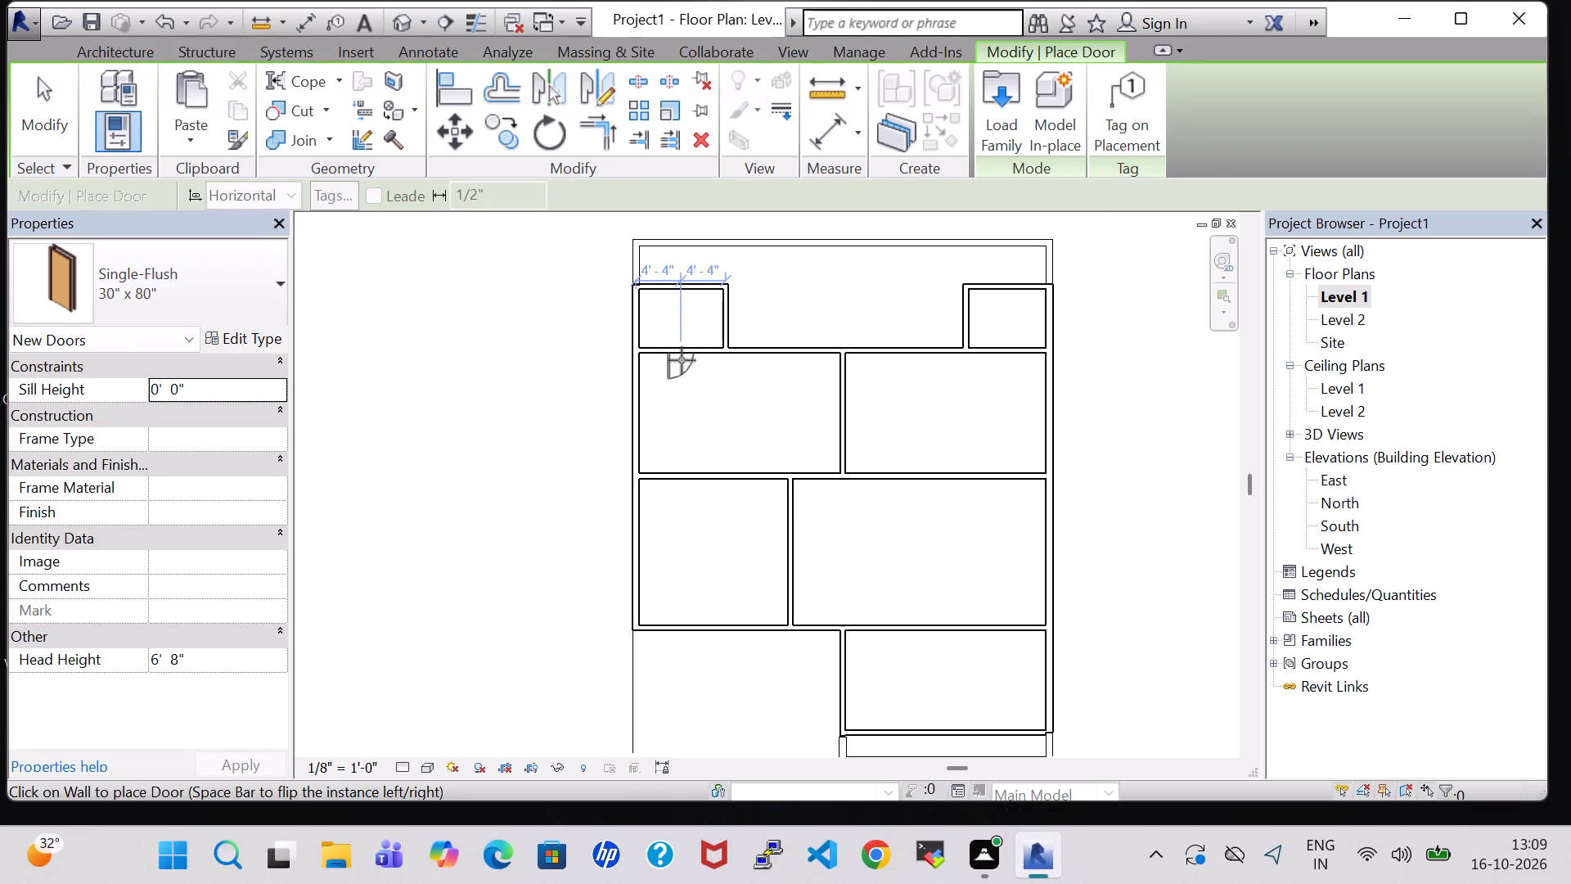
pyautogui.scroll(8, 682, 360)
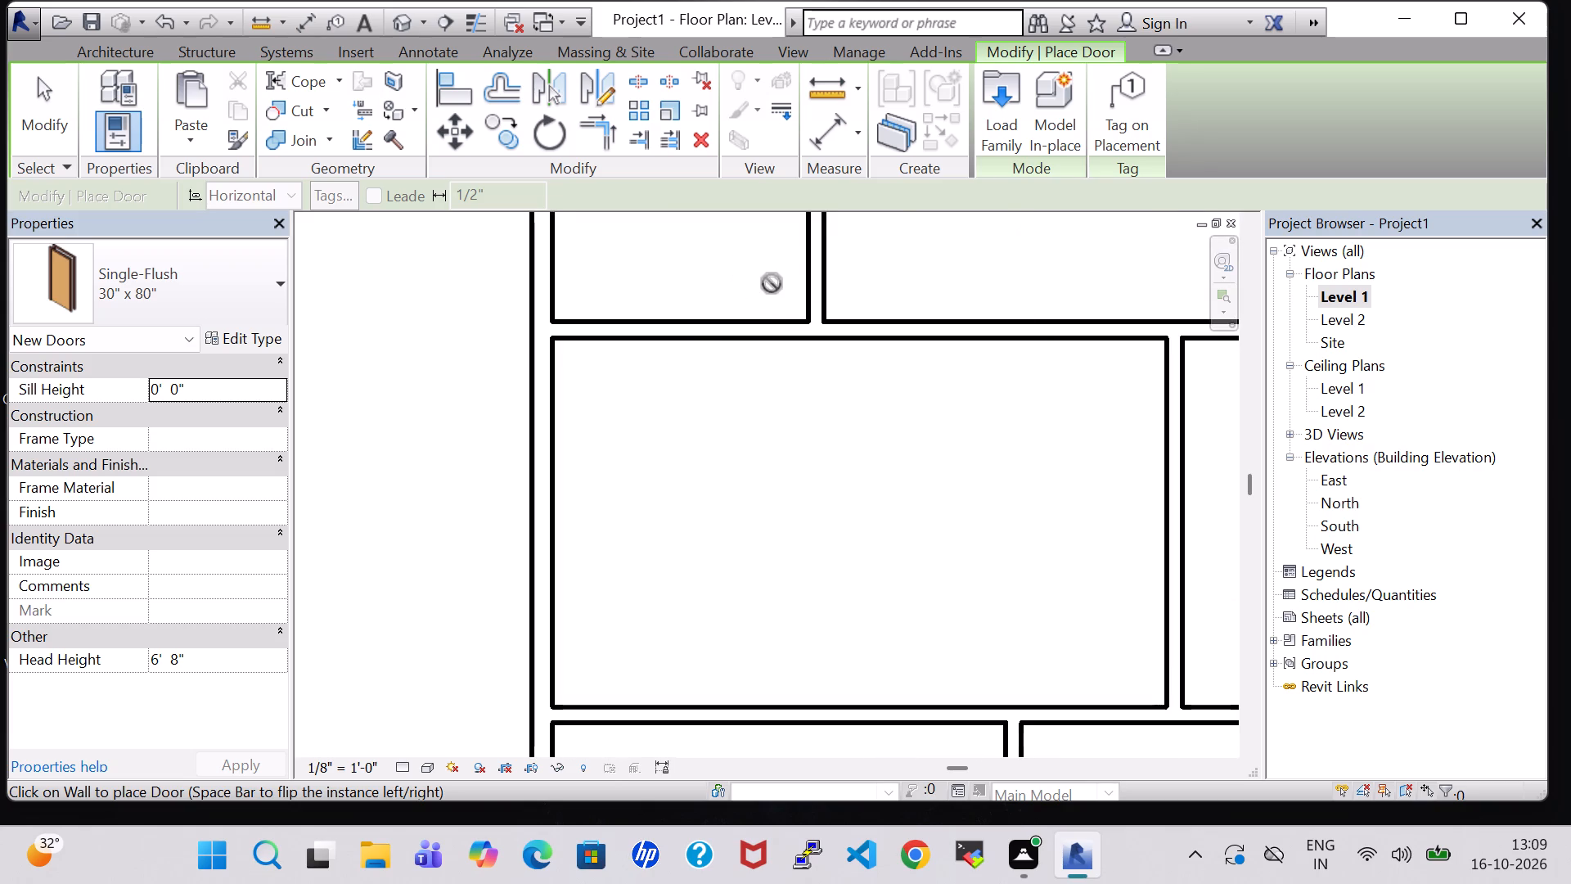
pyautogui.scroll(3, 760, 318)
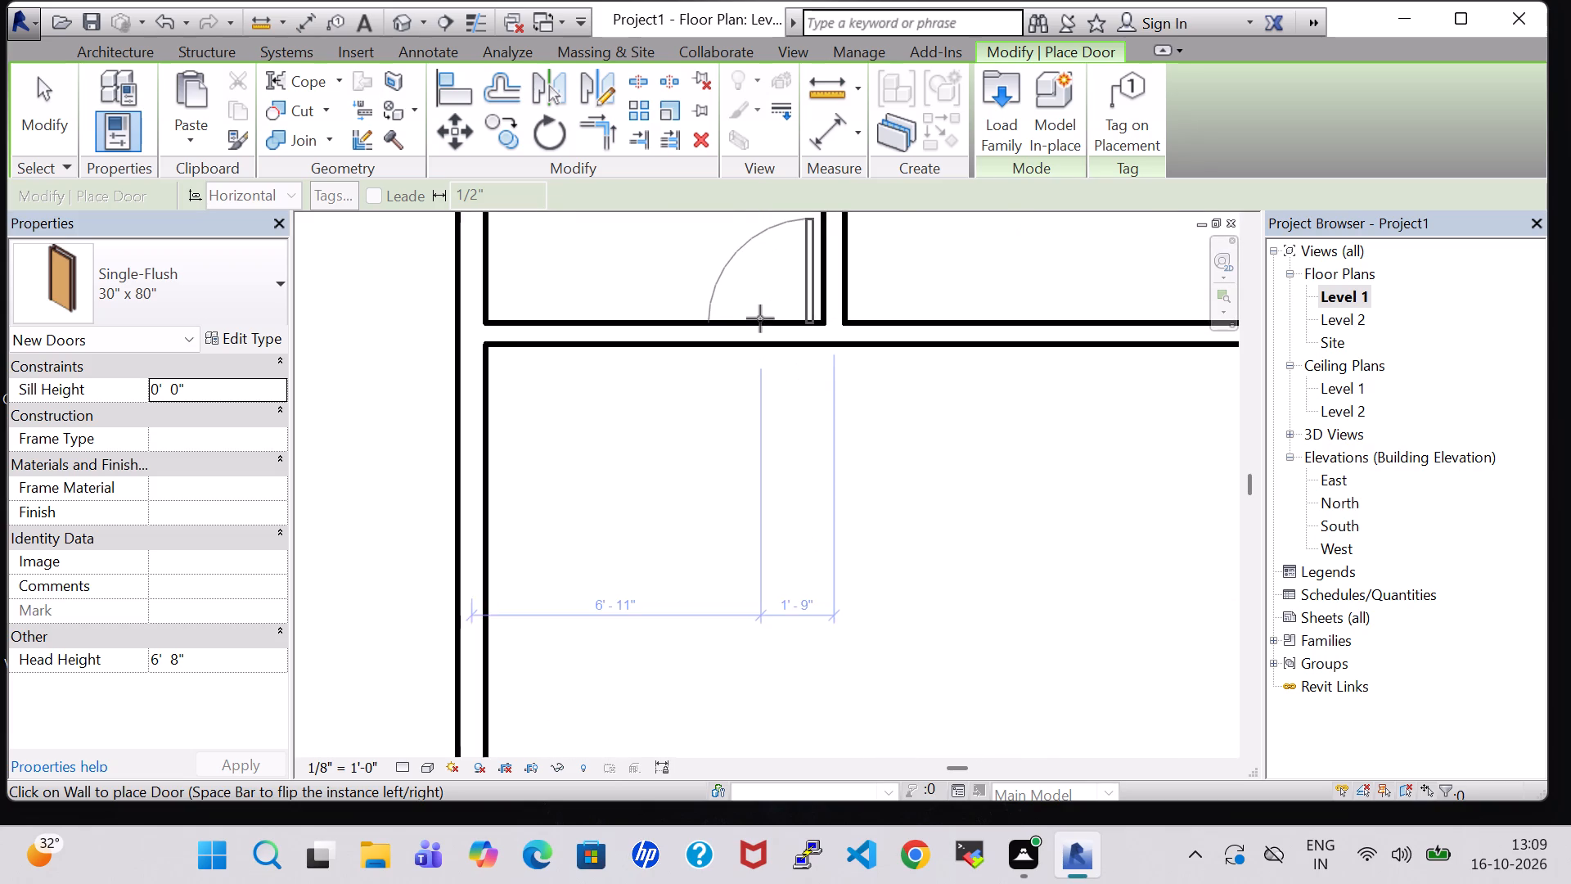
pyautogui.click(767, 321)
# Place a flipped 30" x 80" door in the large northwest room's north wall, about 1'-9" east of the small northwest room's east wall, swinging north.
pyautogui.scroll(-5, 767, 323)
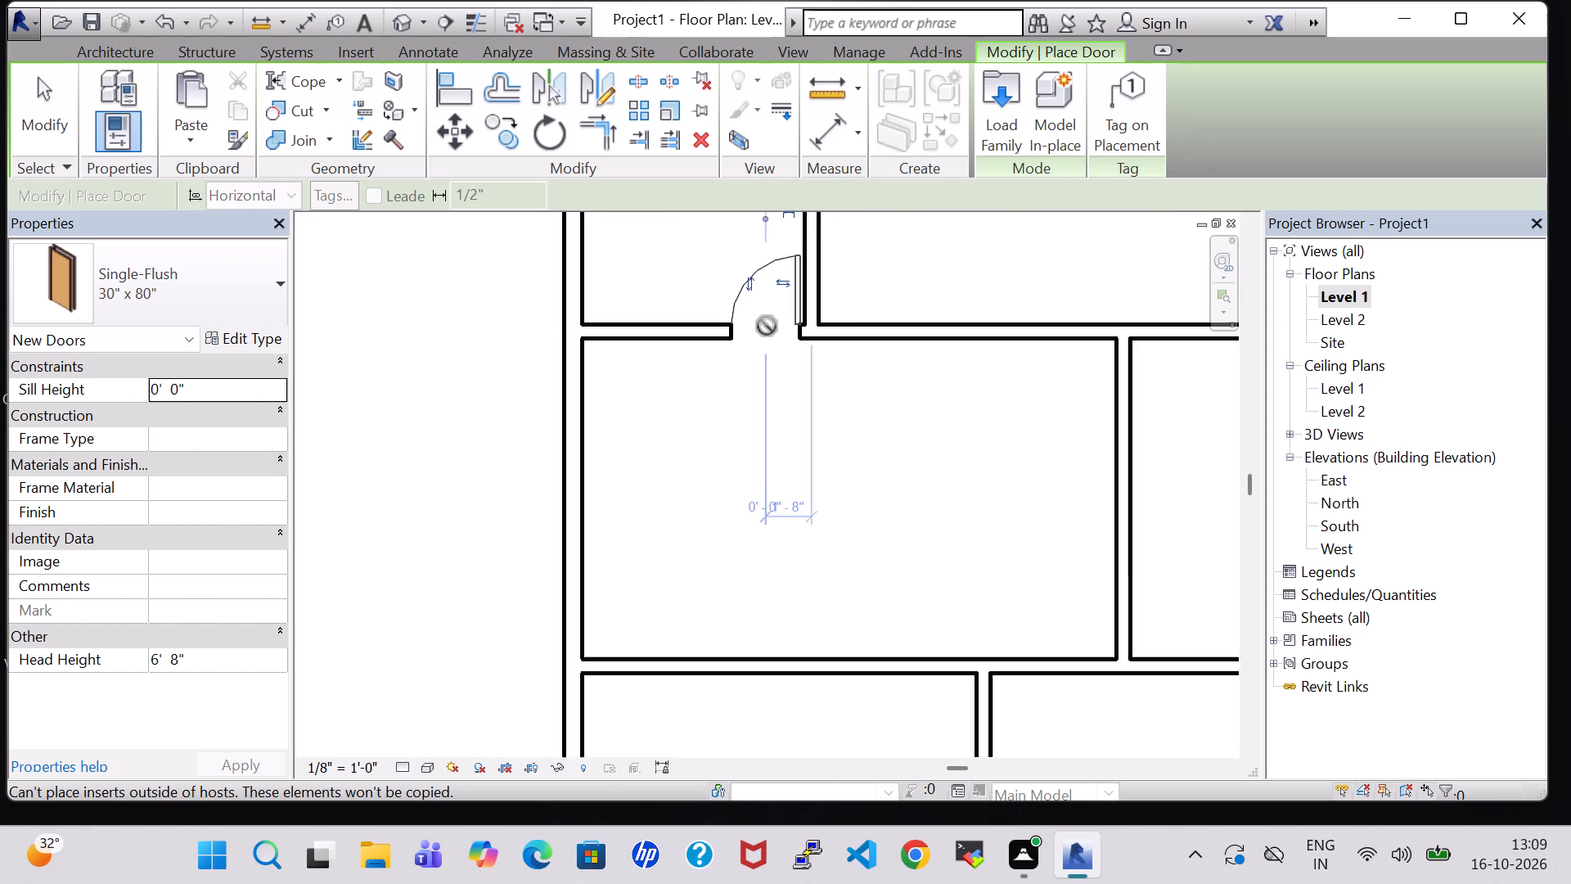
pyautogui.scroll(-5, 767, 326)
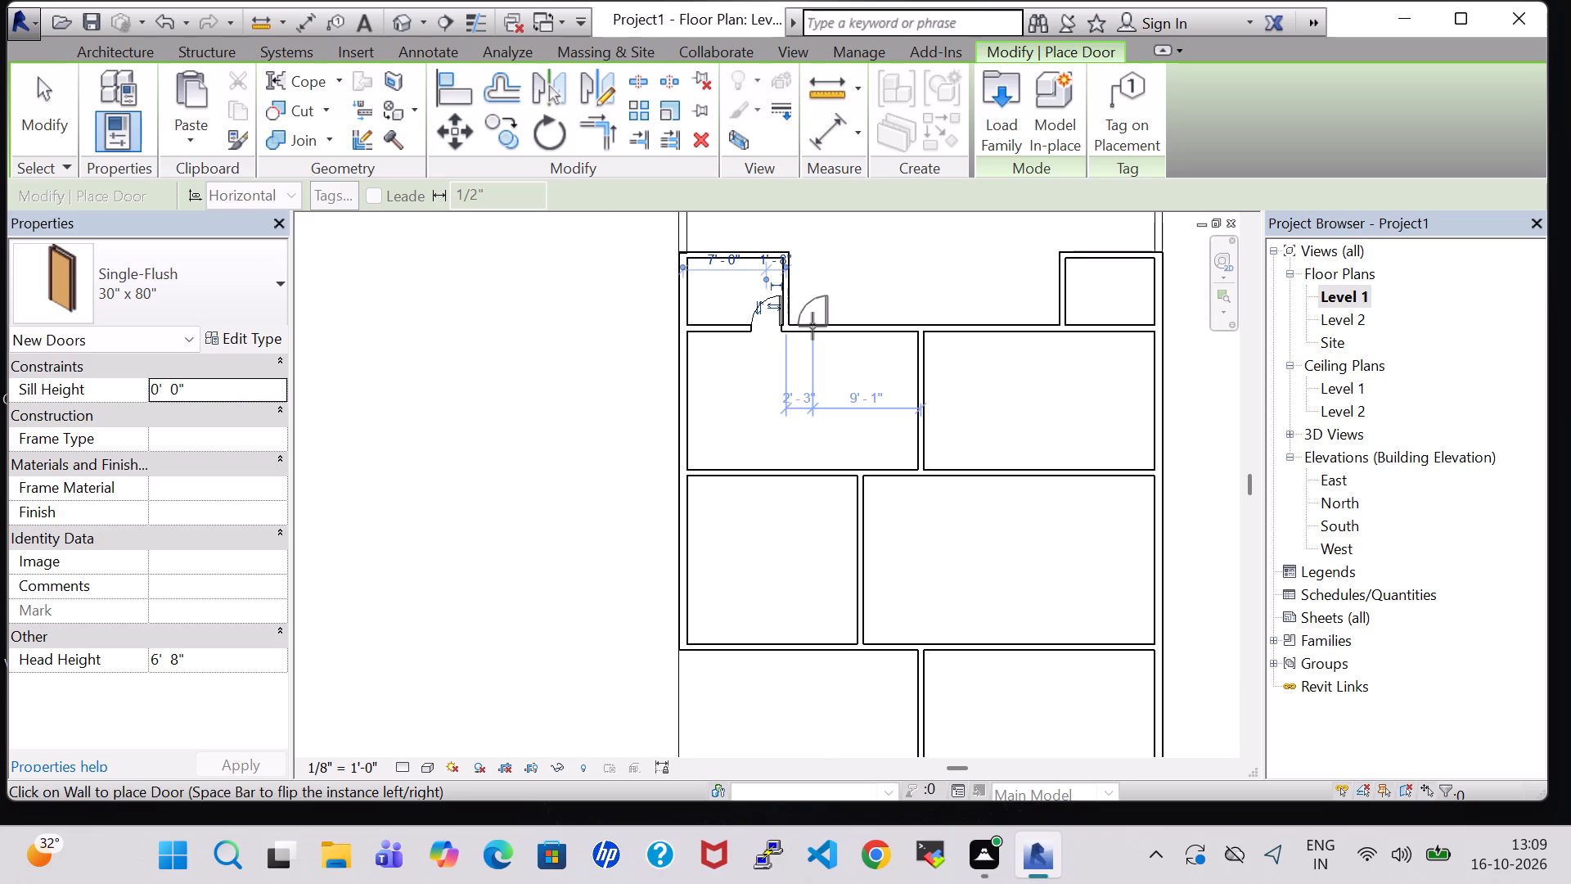
pyautogui.scroll(-2, 813, 326)
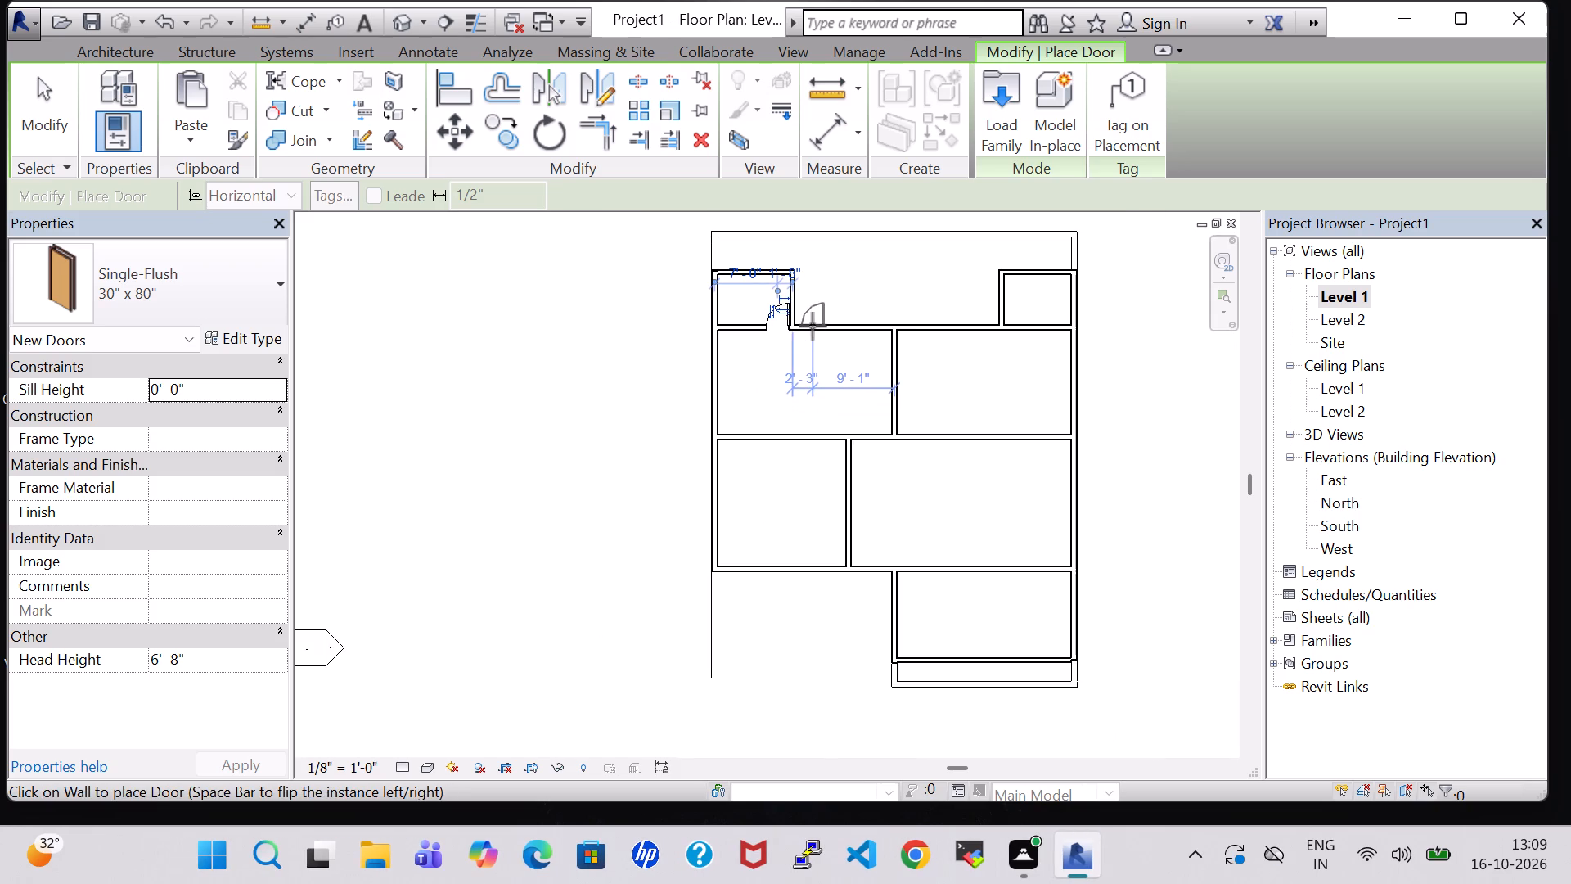
pyautogui.scroll(2, 813, 326)
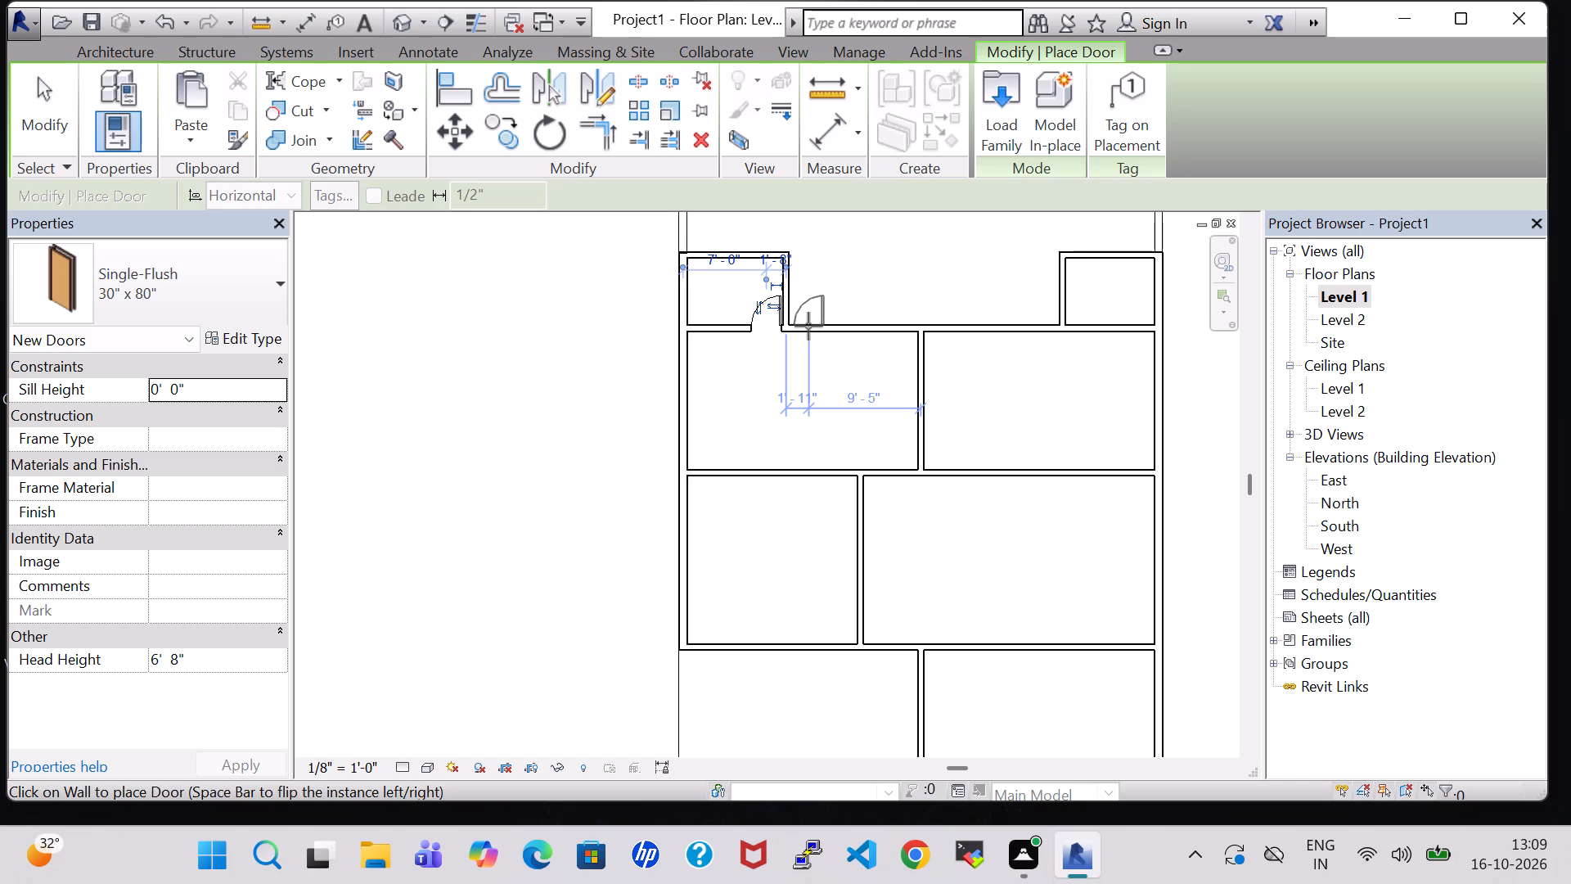
pyautogui.press('space')
pyautogui.scroll(6, 808, 326)
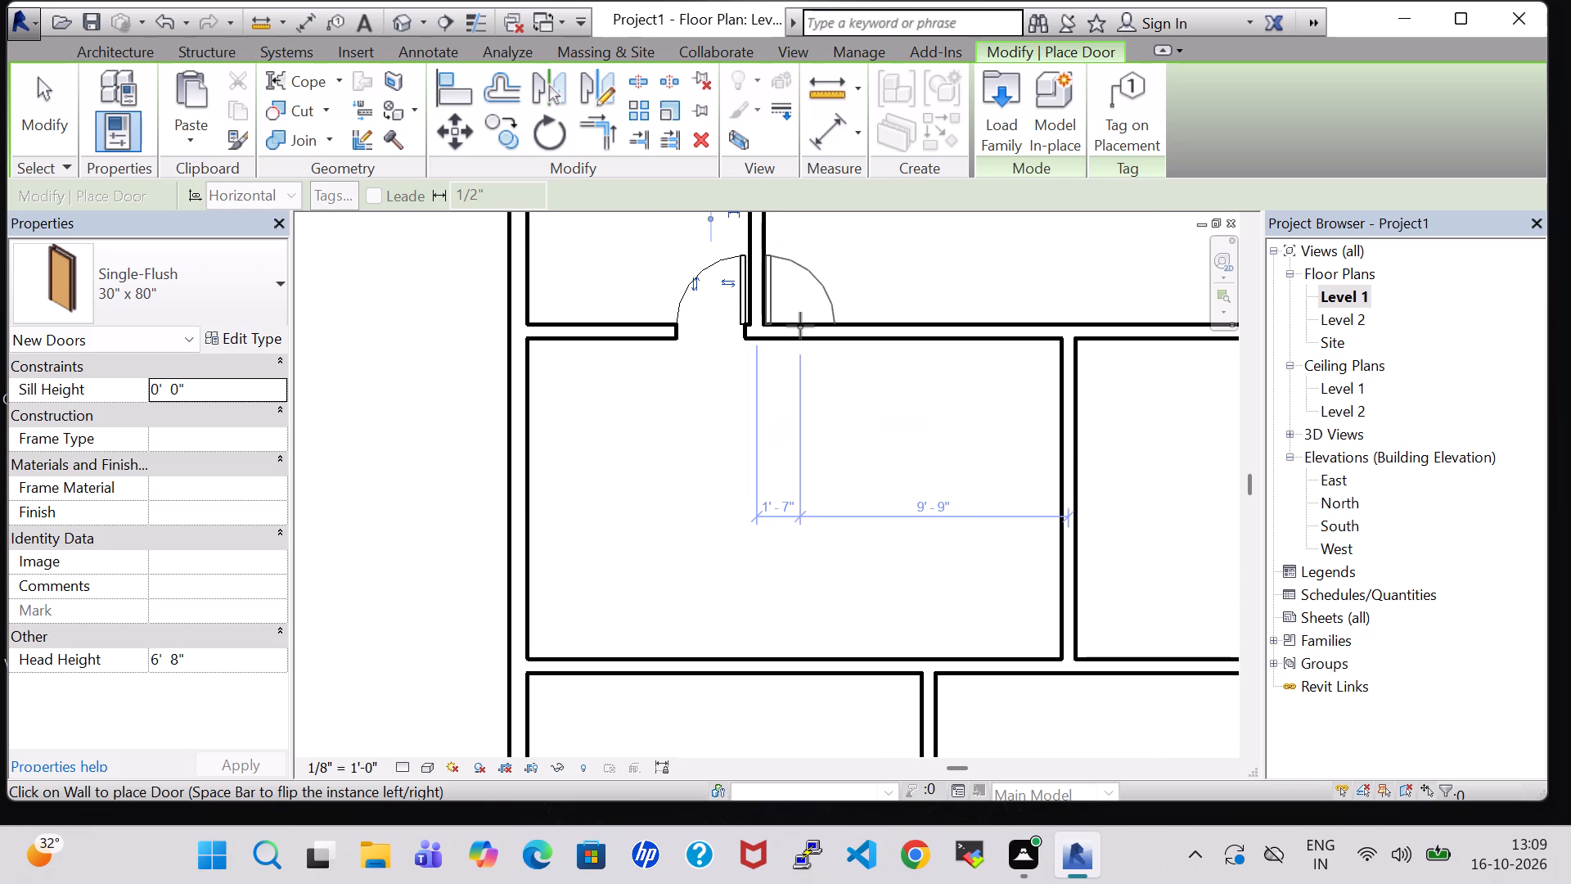
pyautogui.click(804, 327)
pyautogui.scroll(-6, 804, 327)
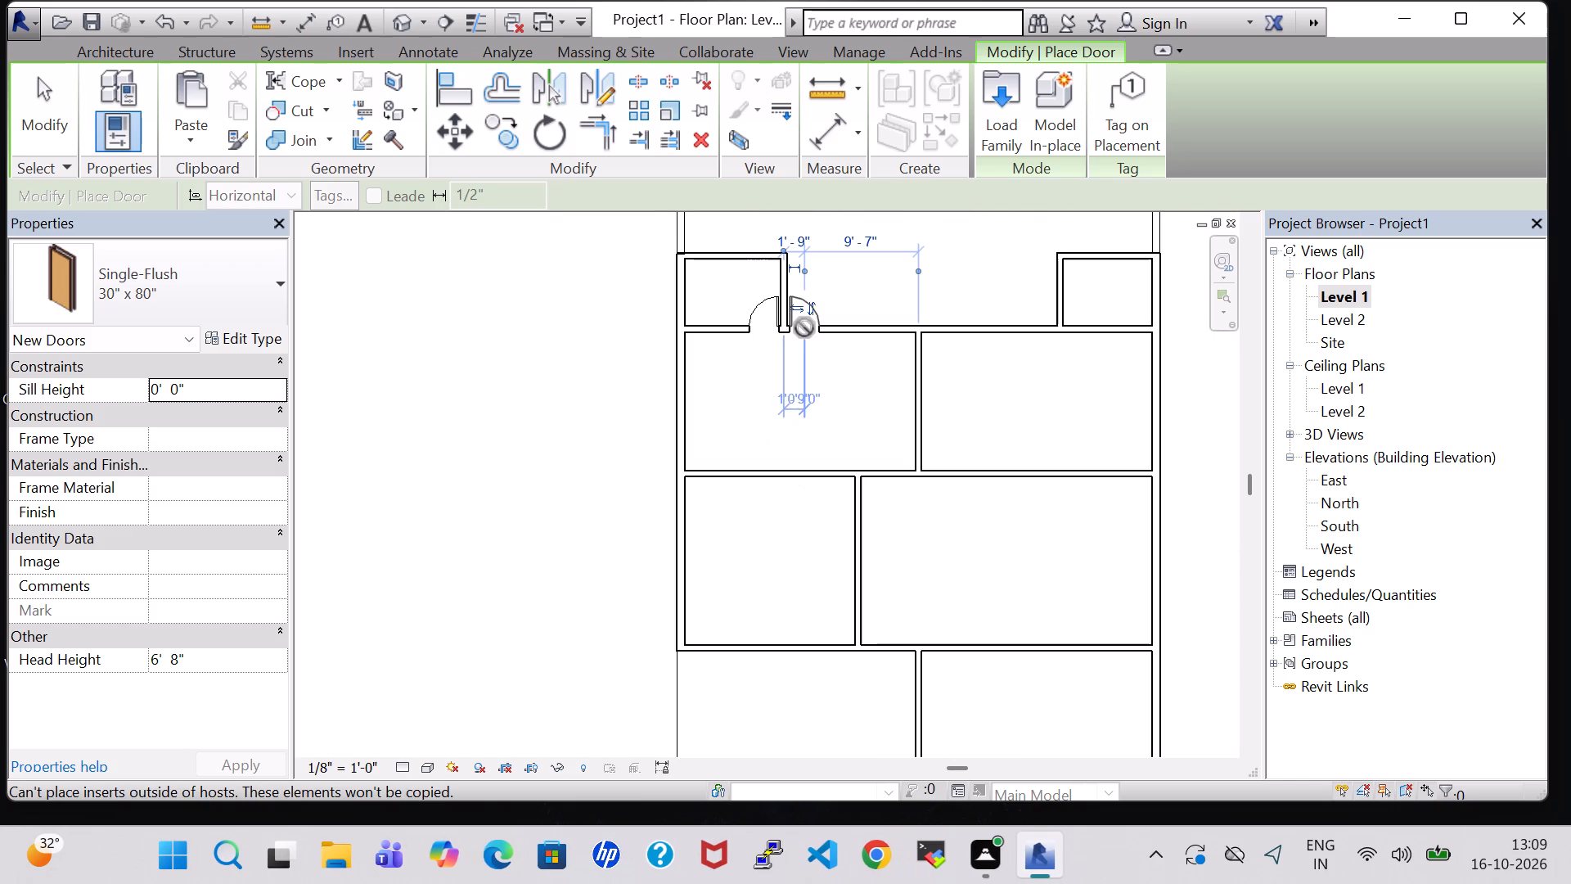
pyautogui.scroll(-3, 804, 327)
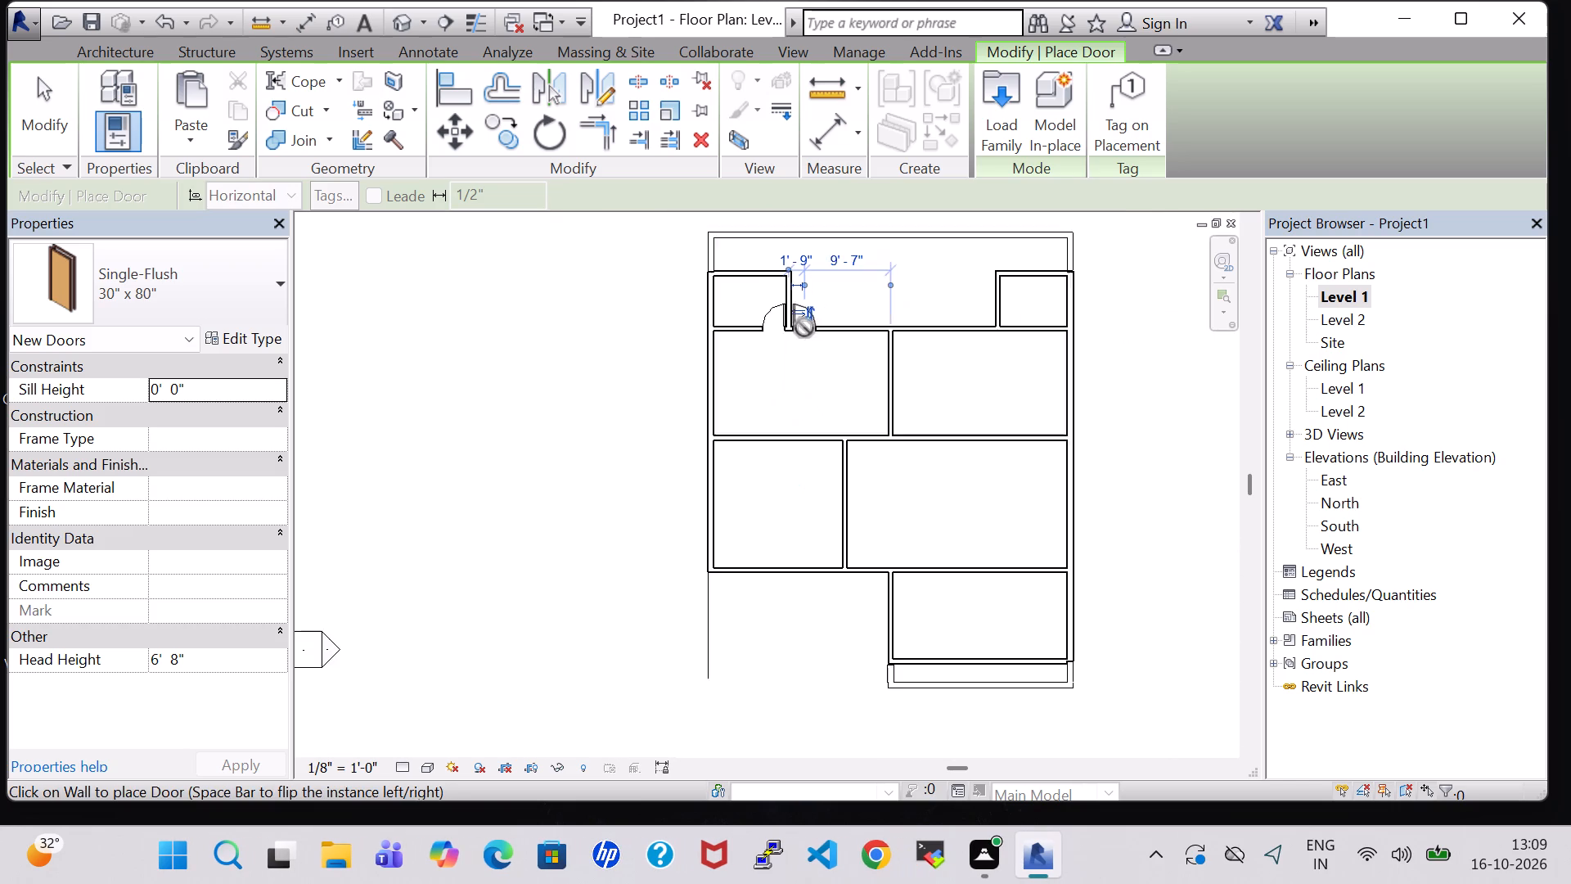
pyautogui.press('Escape')
pyautogui.press('Escape')
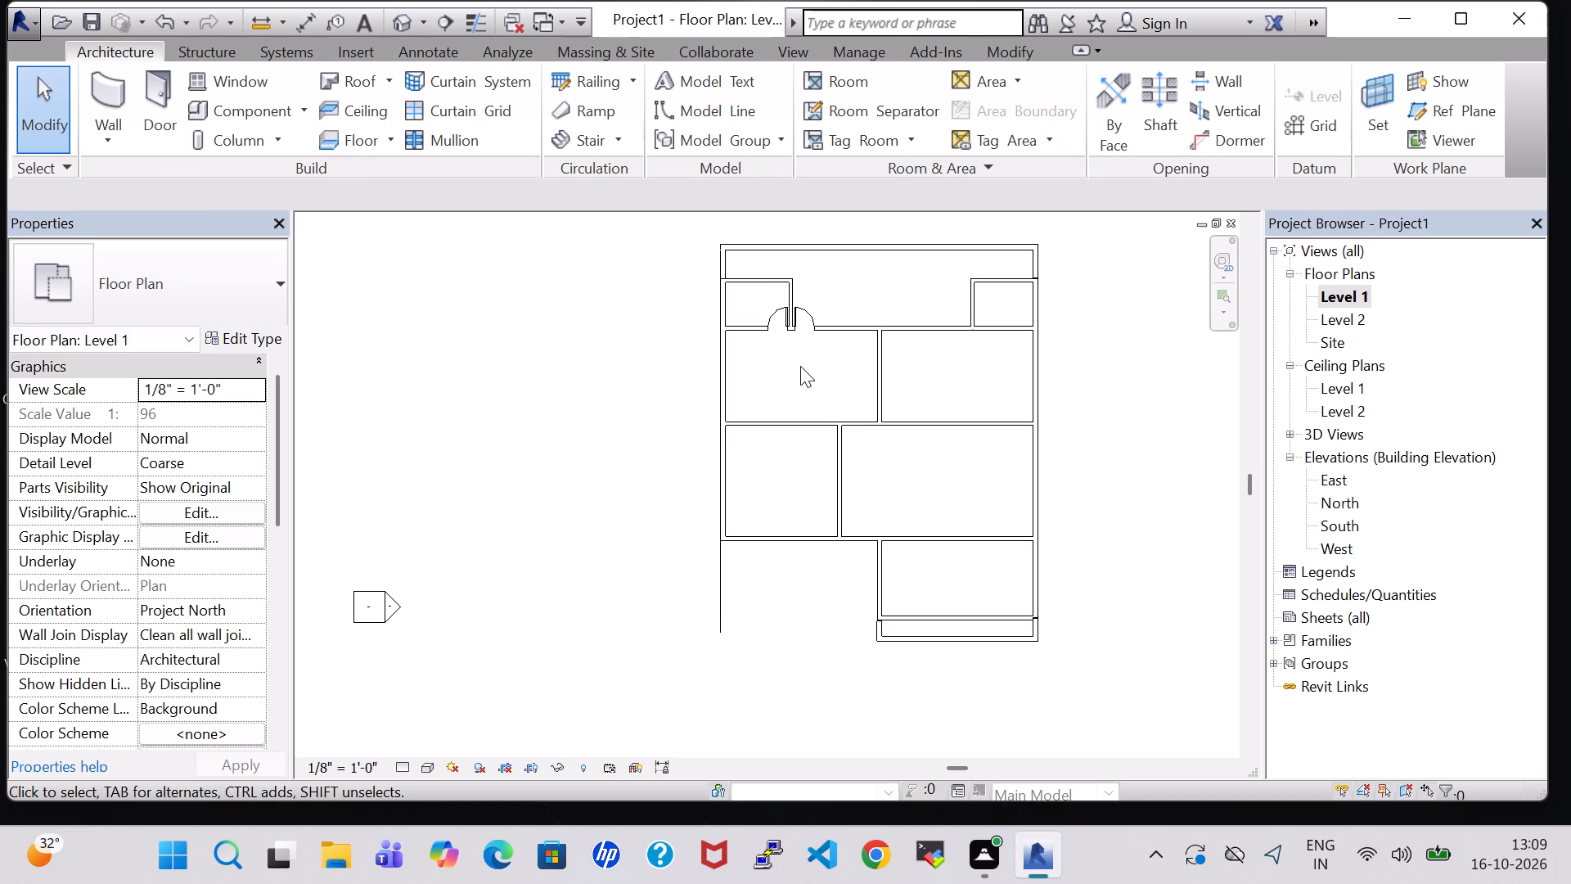
# Place a Single-Flush 34" x 84" door in the large northwest room's south wall, about 2'-0" from its east wall and swinging into the room.
pyautogui.click(160, 83)
pyautogui.click(167, 292)
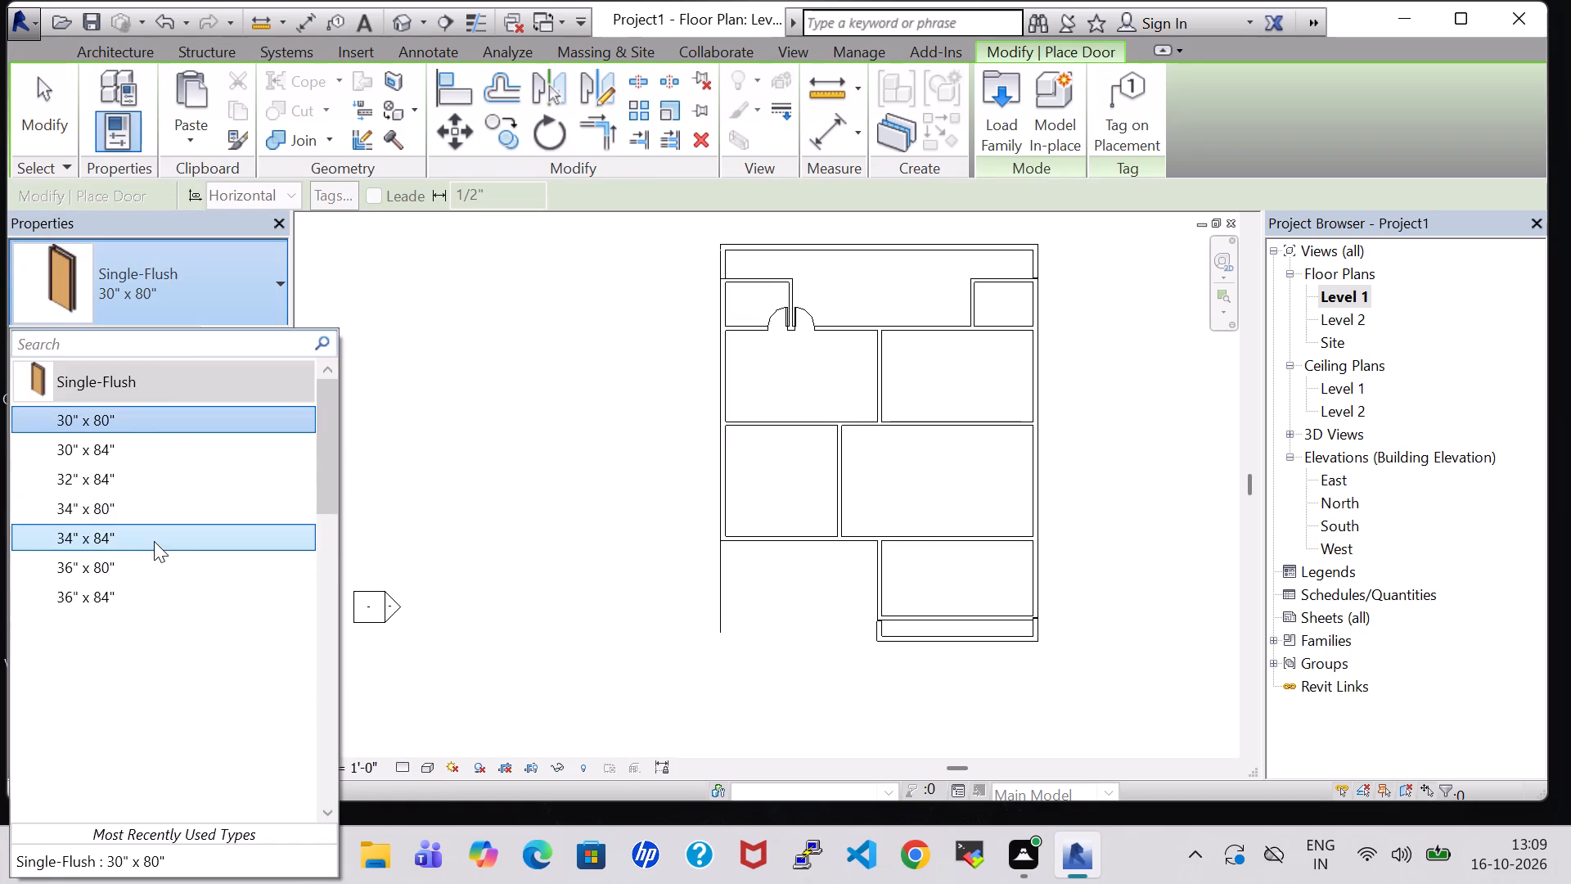
pyautogui.click(154, 541)
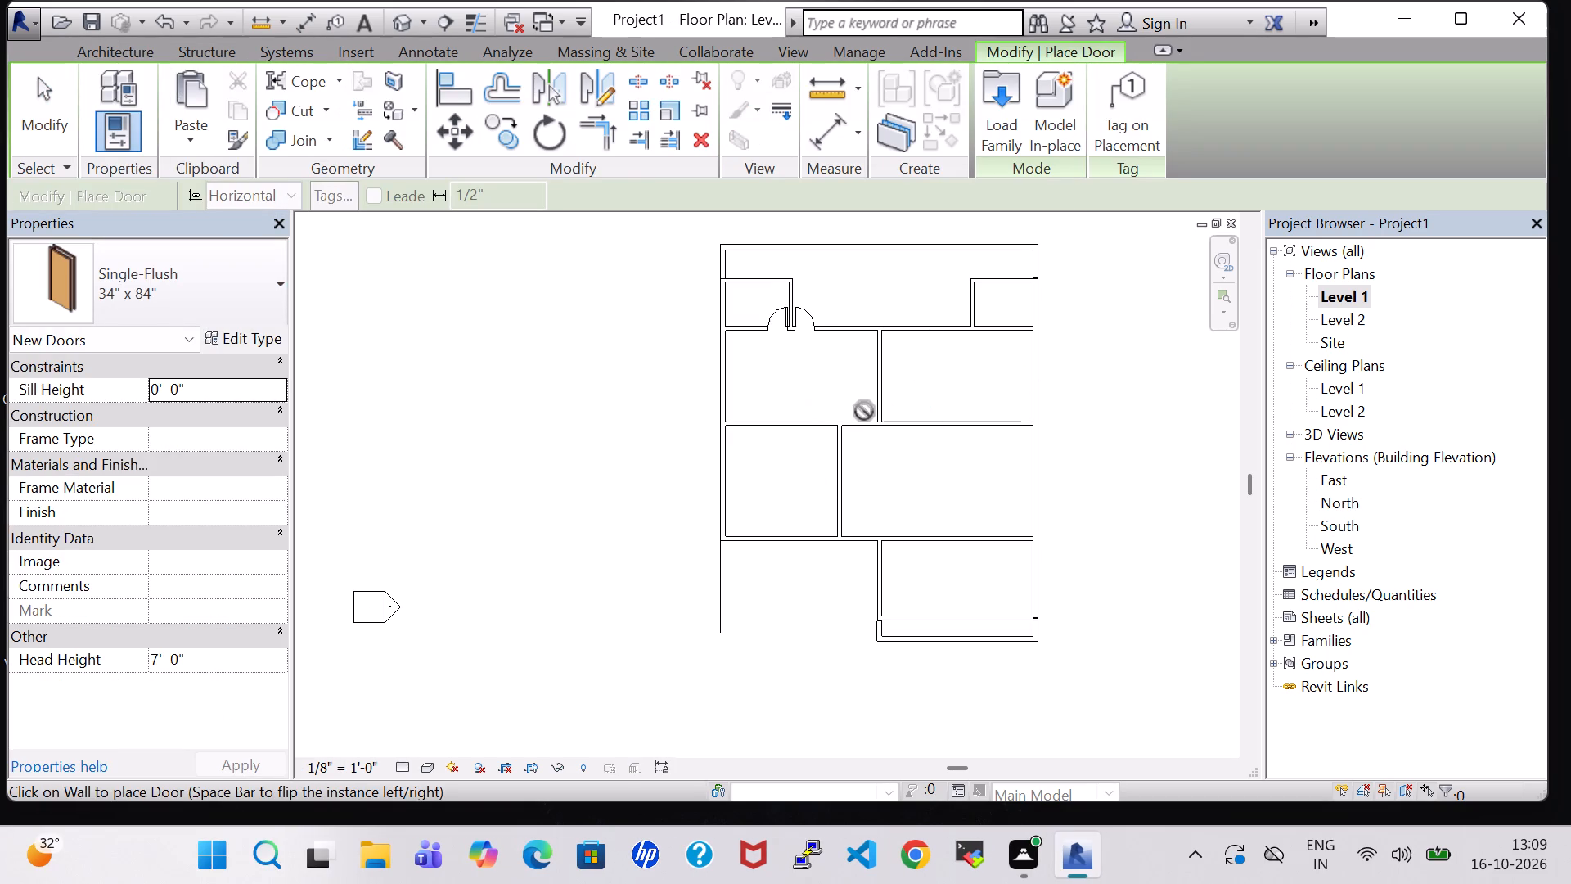
pyautogui.scroll(5, 864, 411)
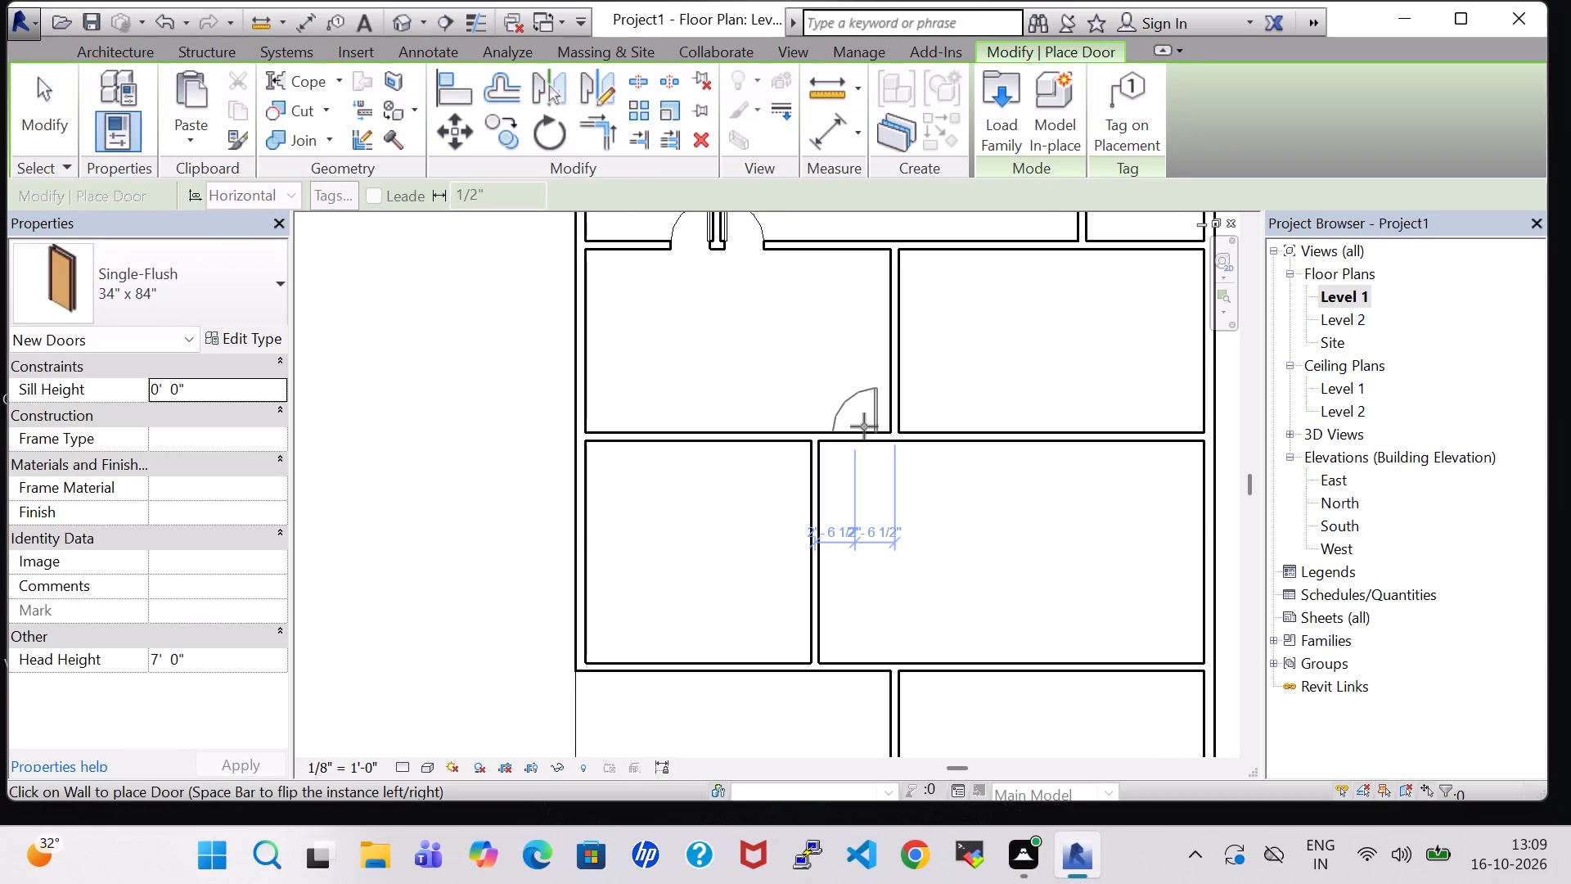
pyautogui.scroll(4, 862, 430)
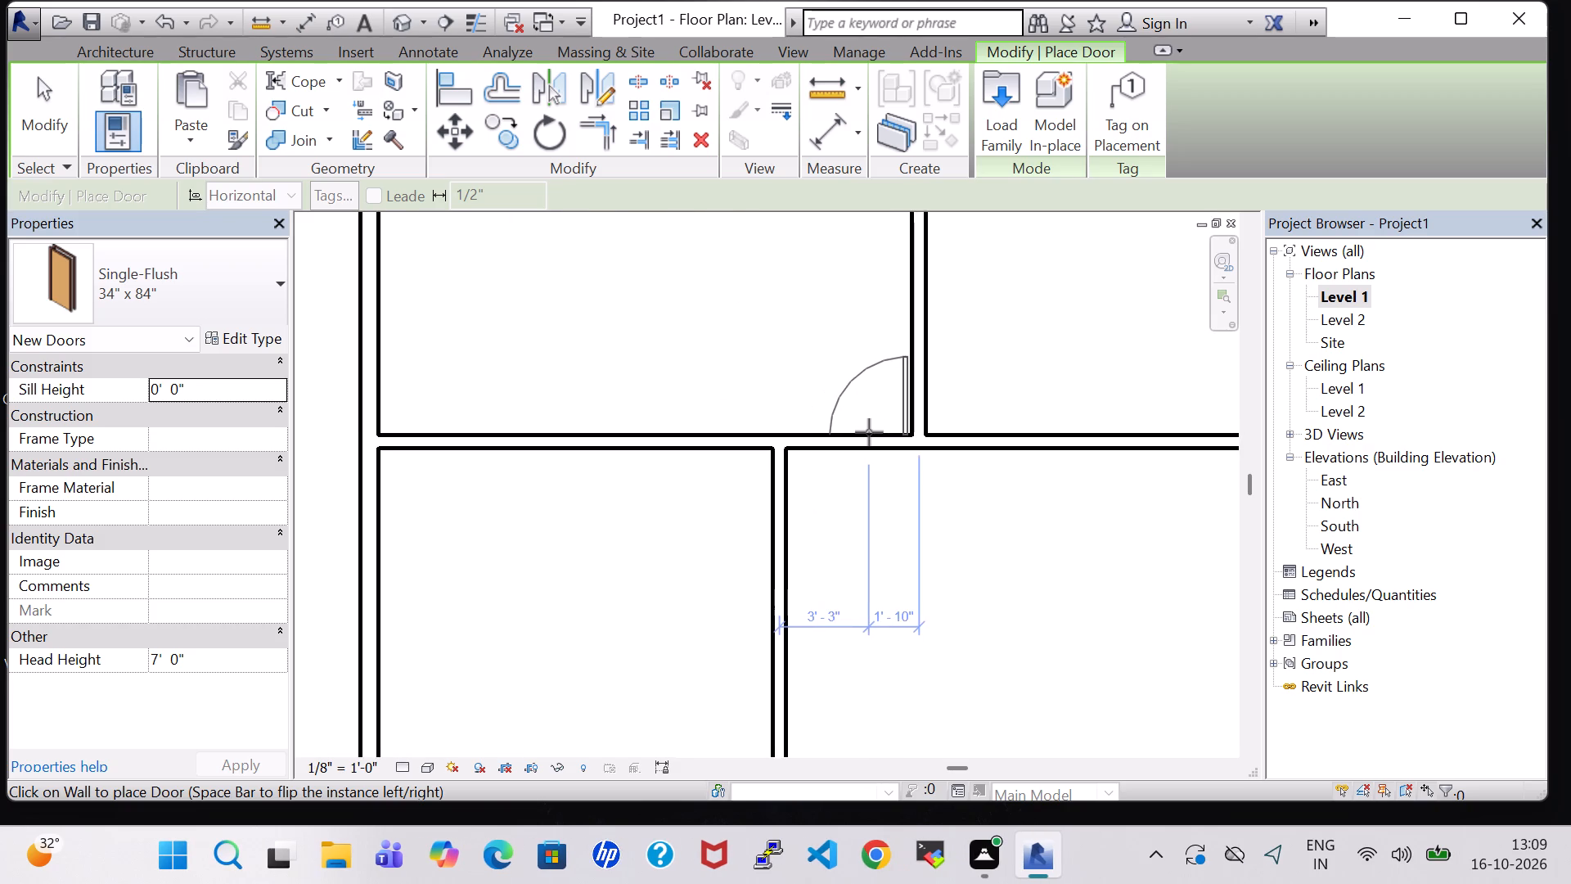
pyautogui.click(865, 434)
pyautogui.scroll(-6, 865, 434)
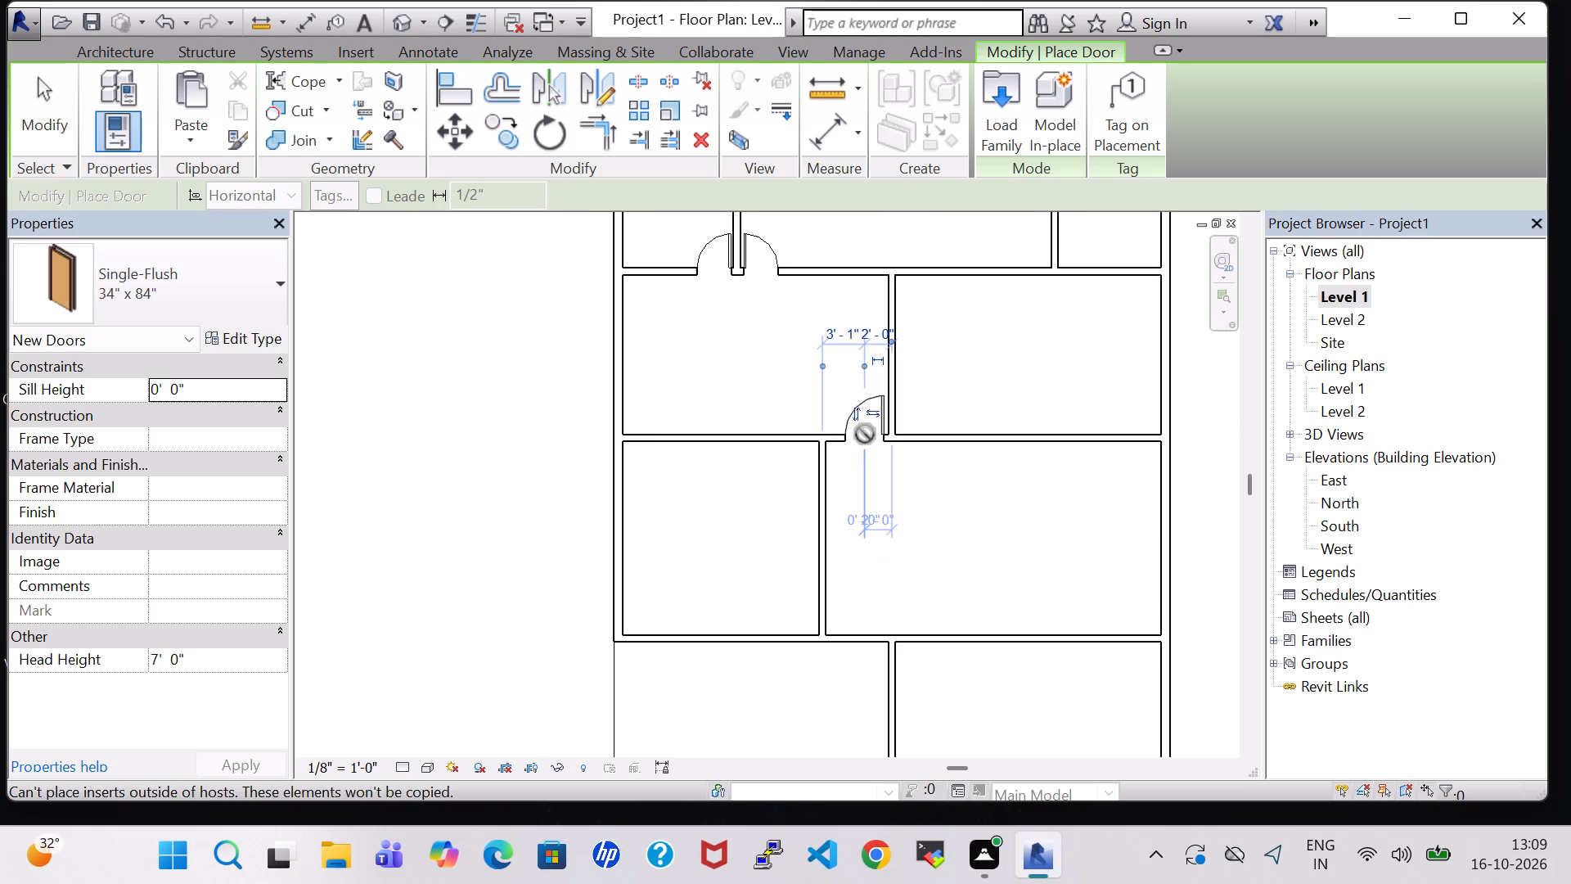
# Place a flipped 34" x 84" door in the large northeast room's south wall, about 1'-10" from its west wall and swinging into the room.
pyautogui.press('space')
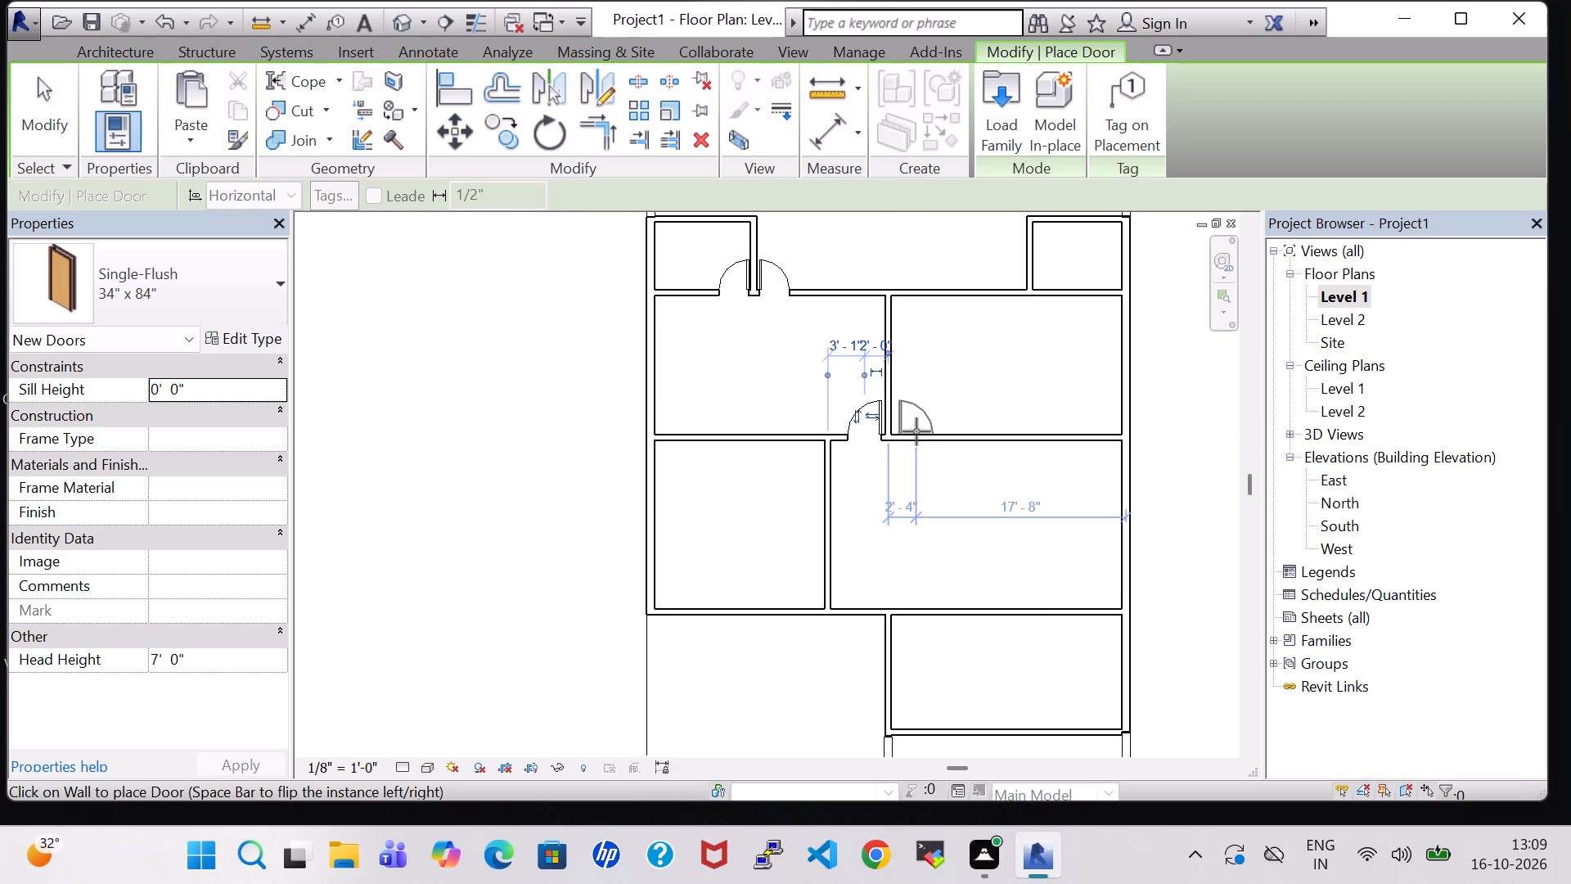
pyautogui.scroll(4, 916, 431)
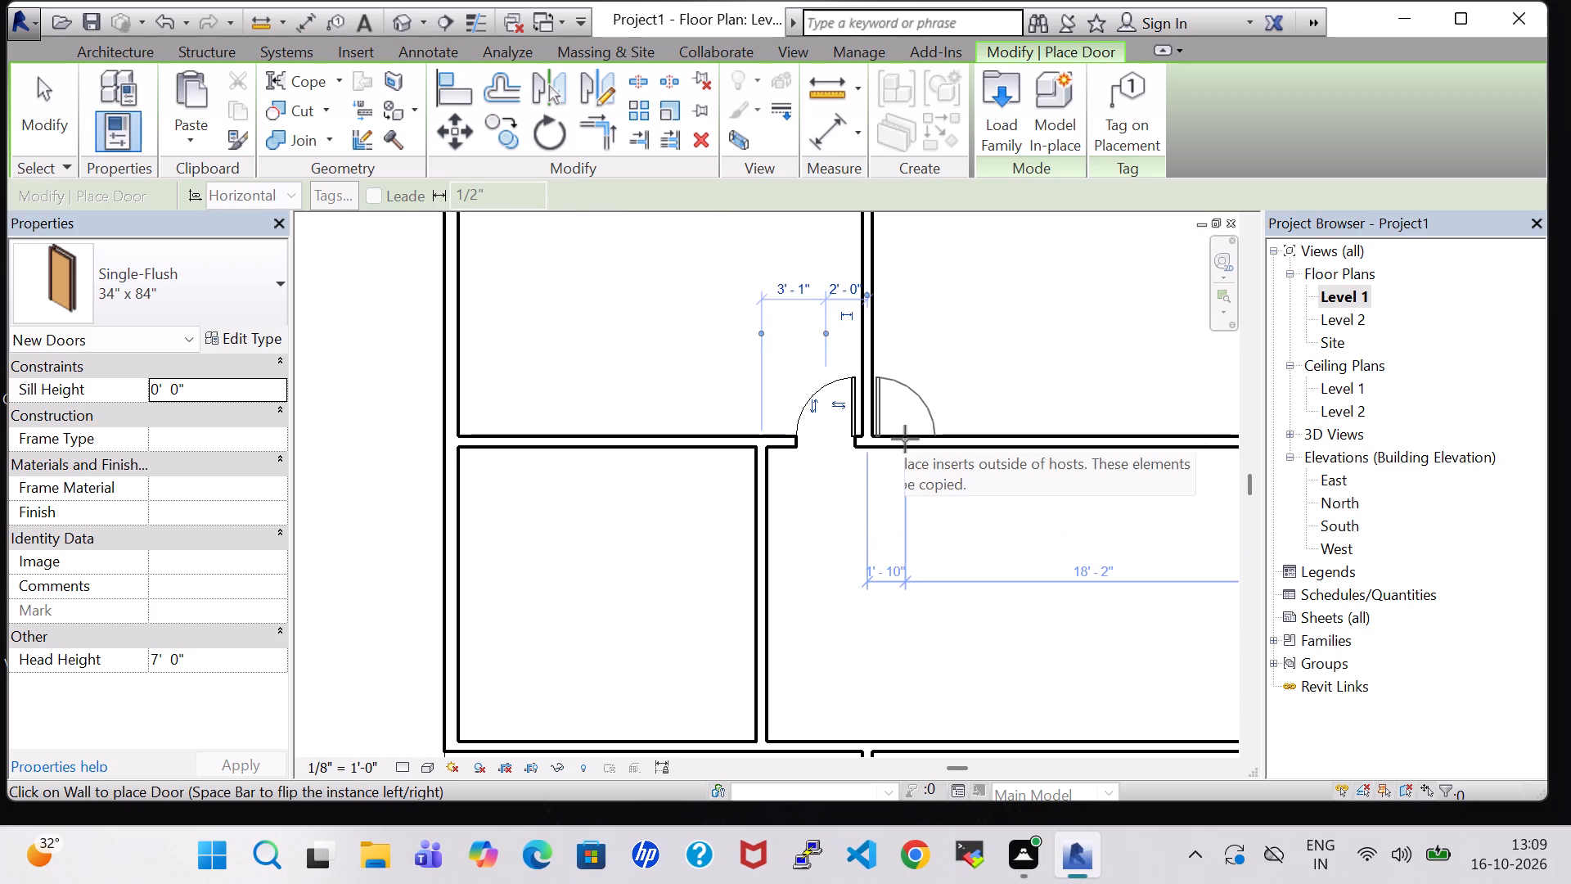
pyautogui.click(905, 439)
pyautogui.scroll(-8, 794, 332)
pyautogui.press('Escape')
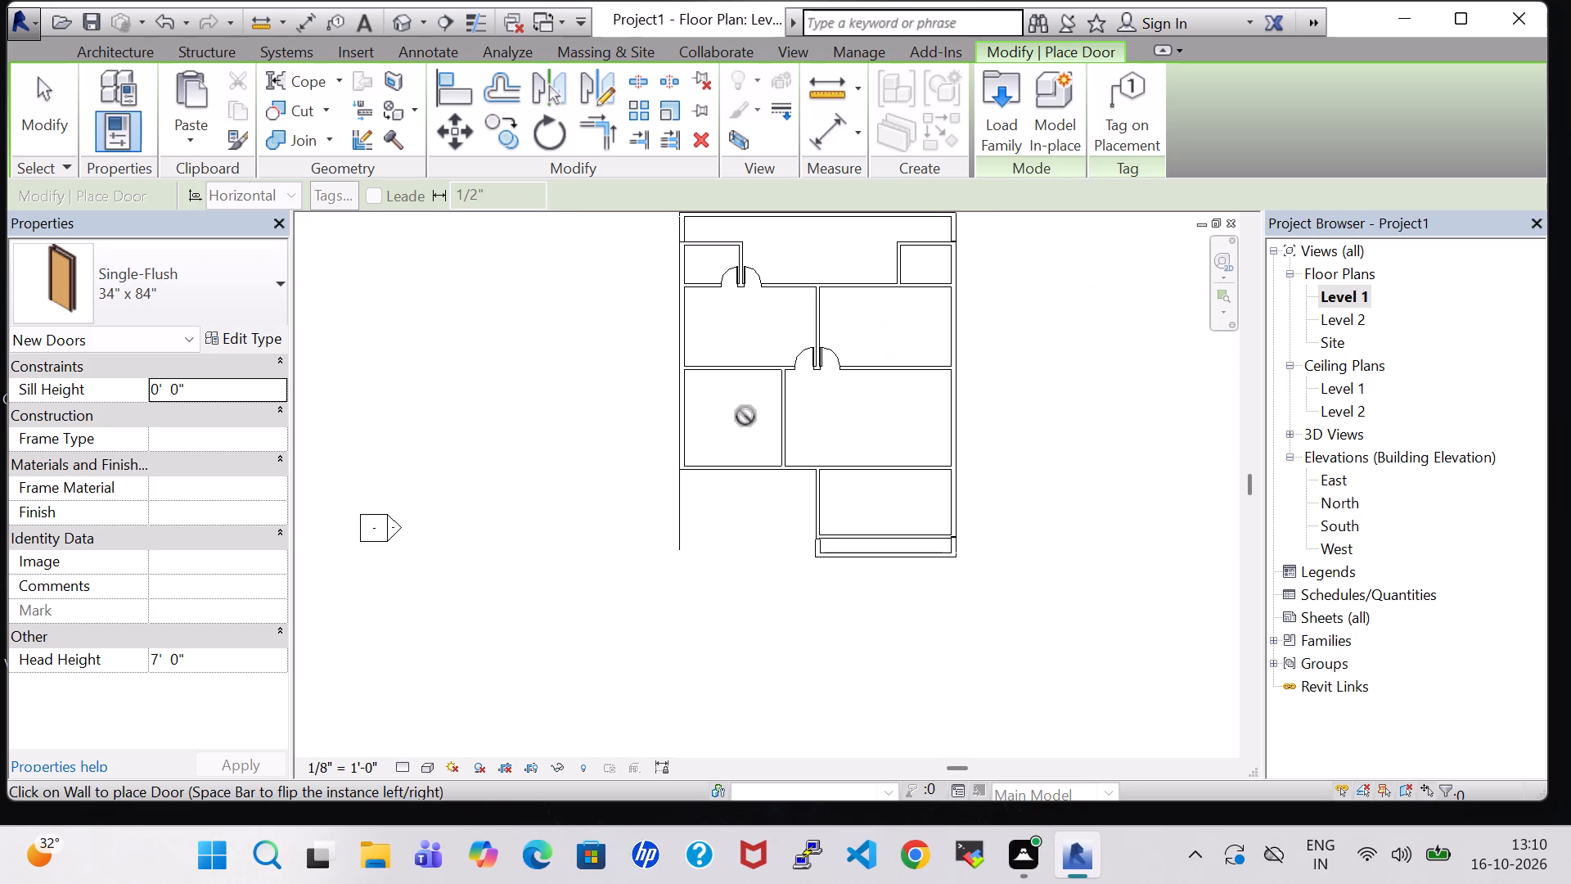
pyautogui.press('Escape')
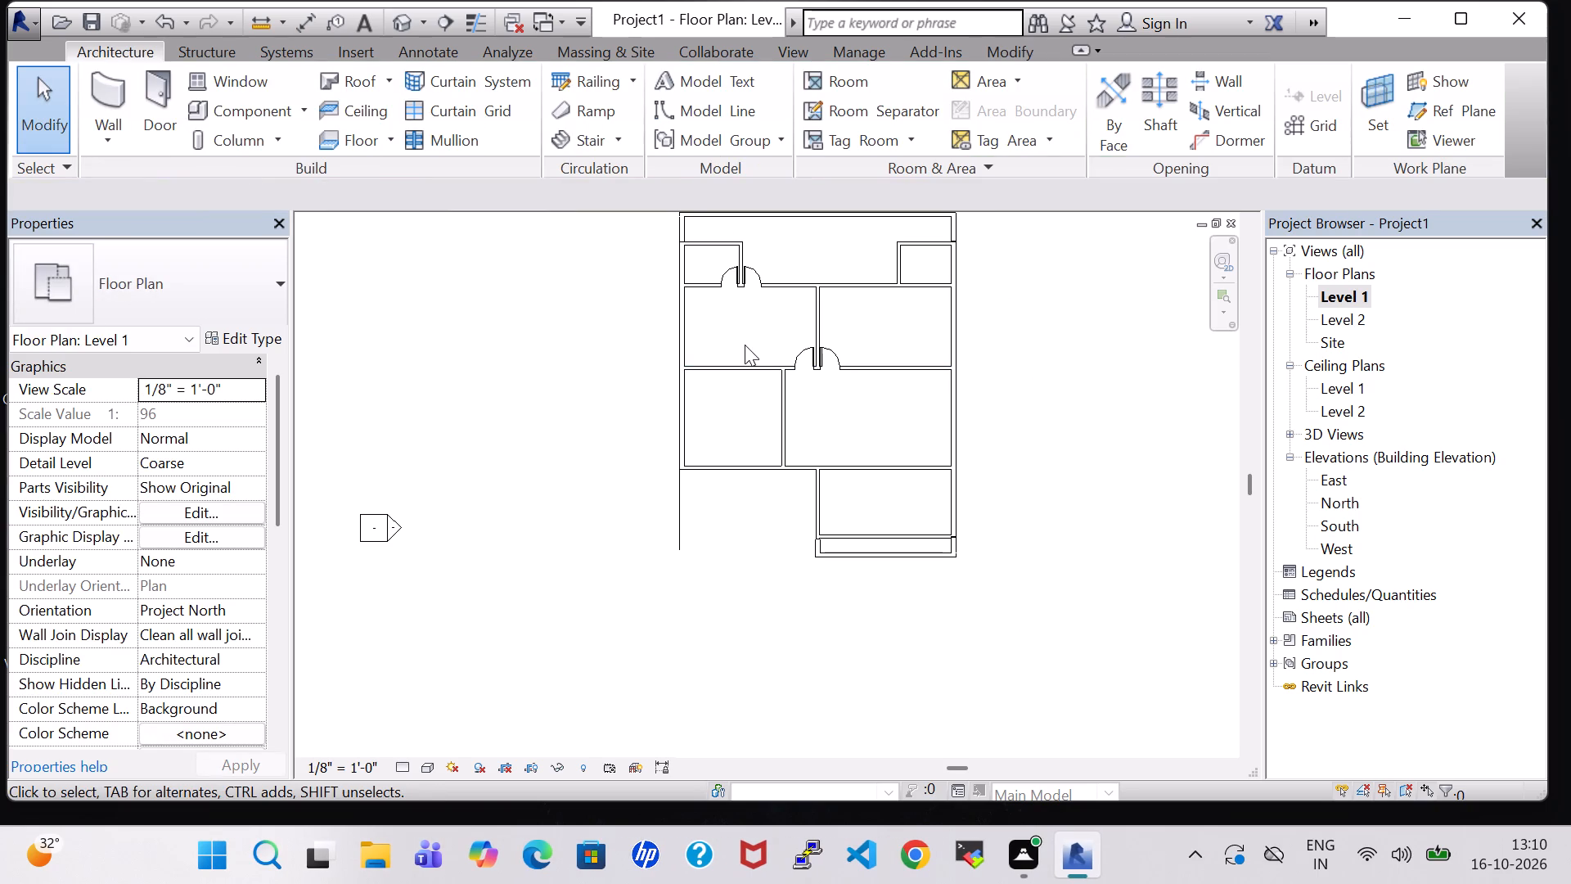
pyautogui.click(745, 330)
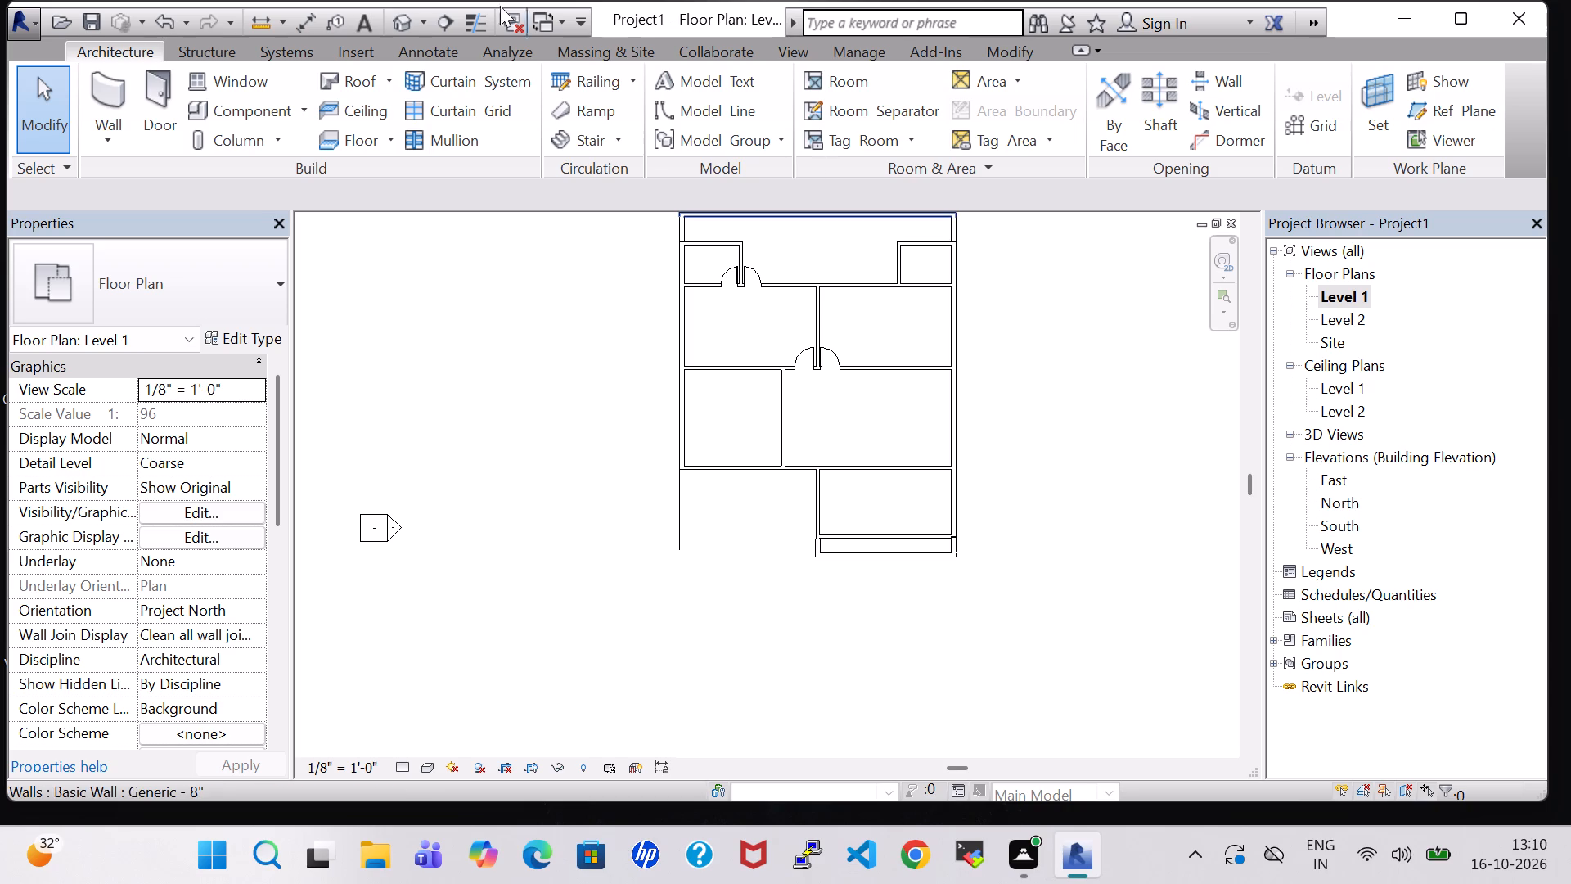
# Place a Single-Flush 30" x 80" door in the small northeast room's south wall, about 1'-8" from its west wall and swinging into the room.
pyautogui.click(151, 84)
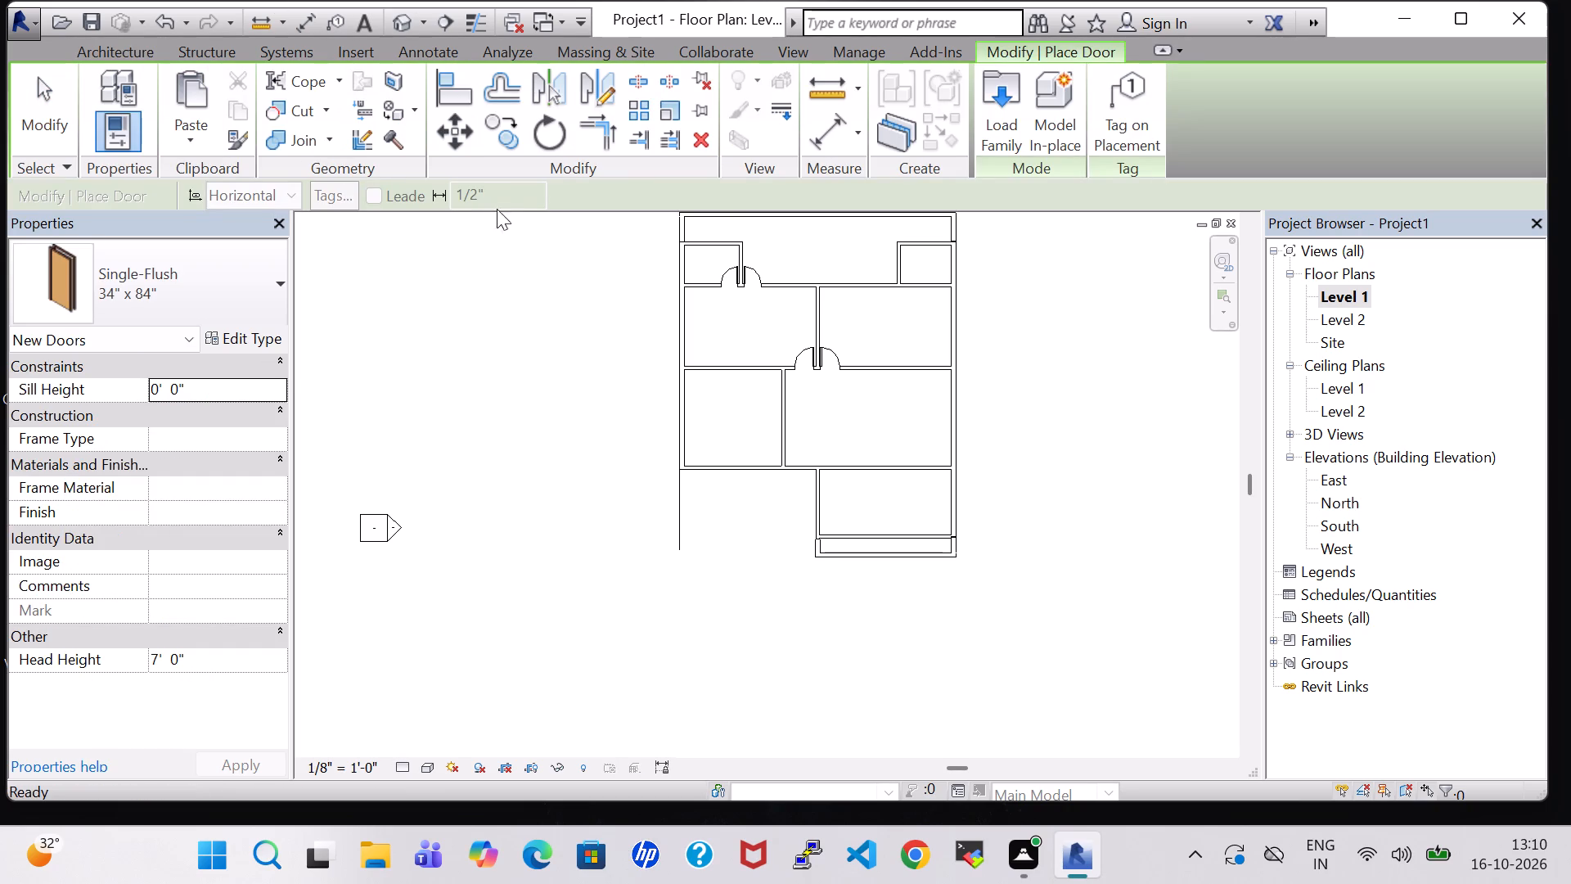
pyautogui.scroll(3, 908, 286)
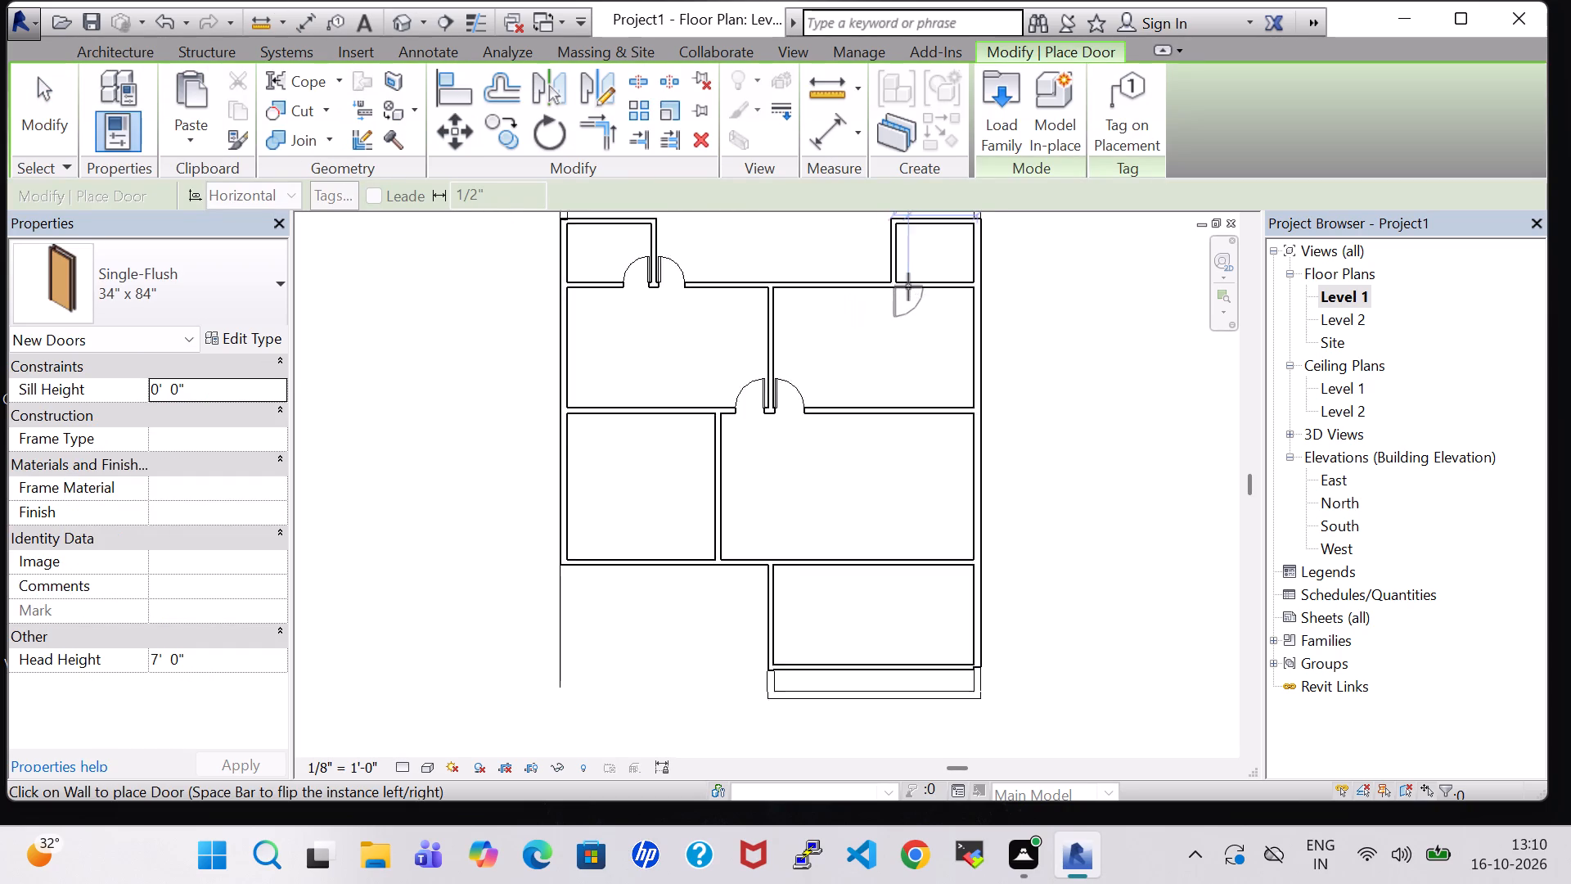
pyautogui.scroll(2, 908, 286)
pyautogui.press('space')
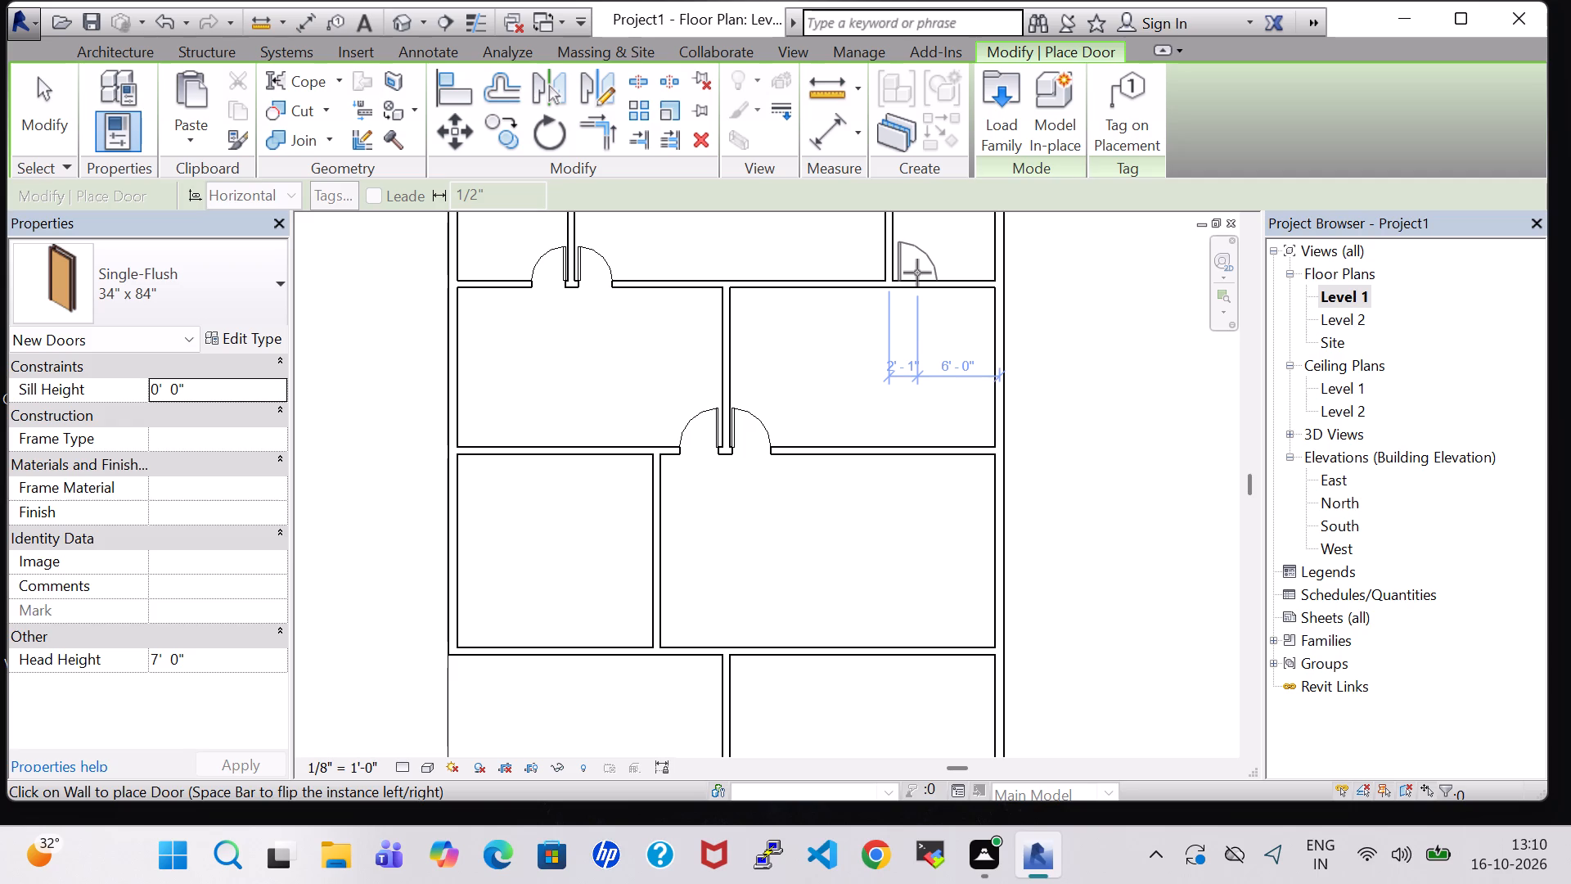
pyautogui.scroll(4, 917, 273)
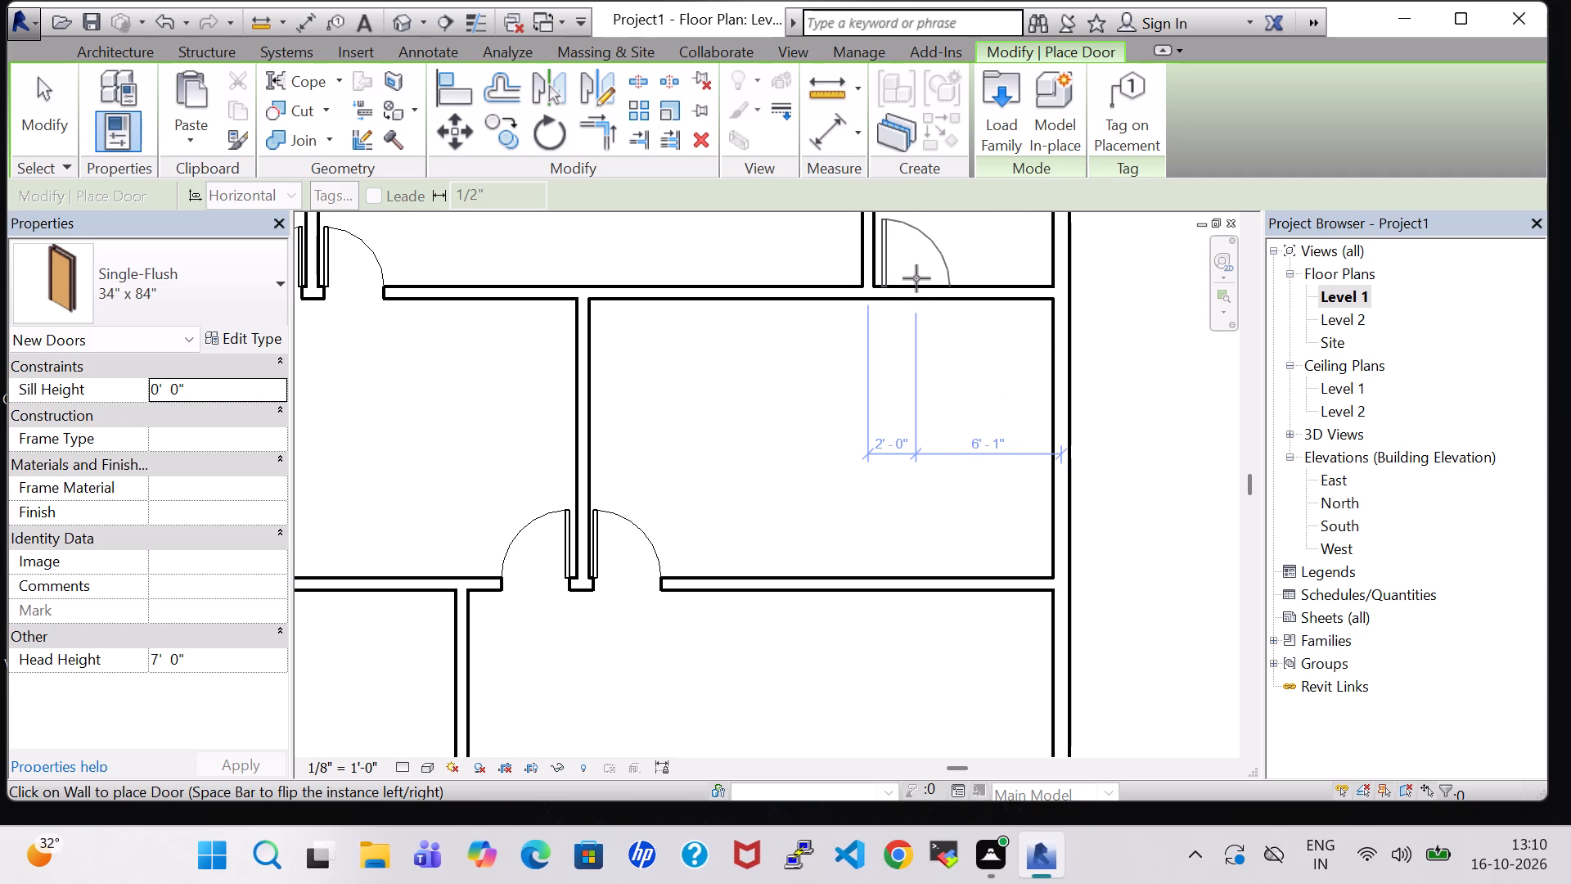
pyautogui.click(65, 287)
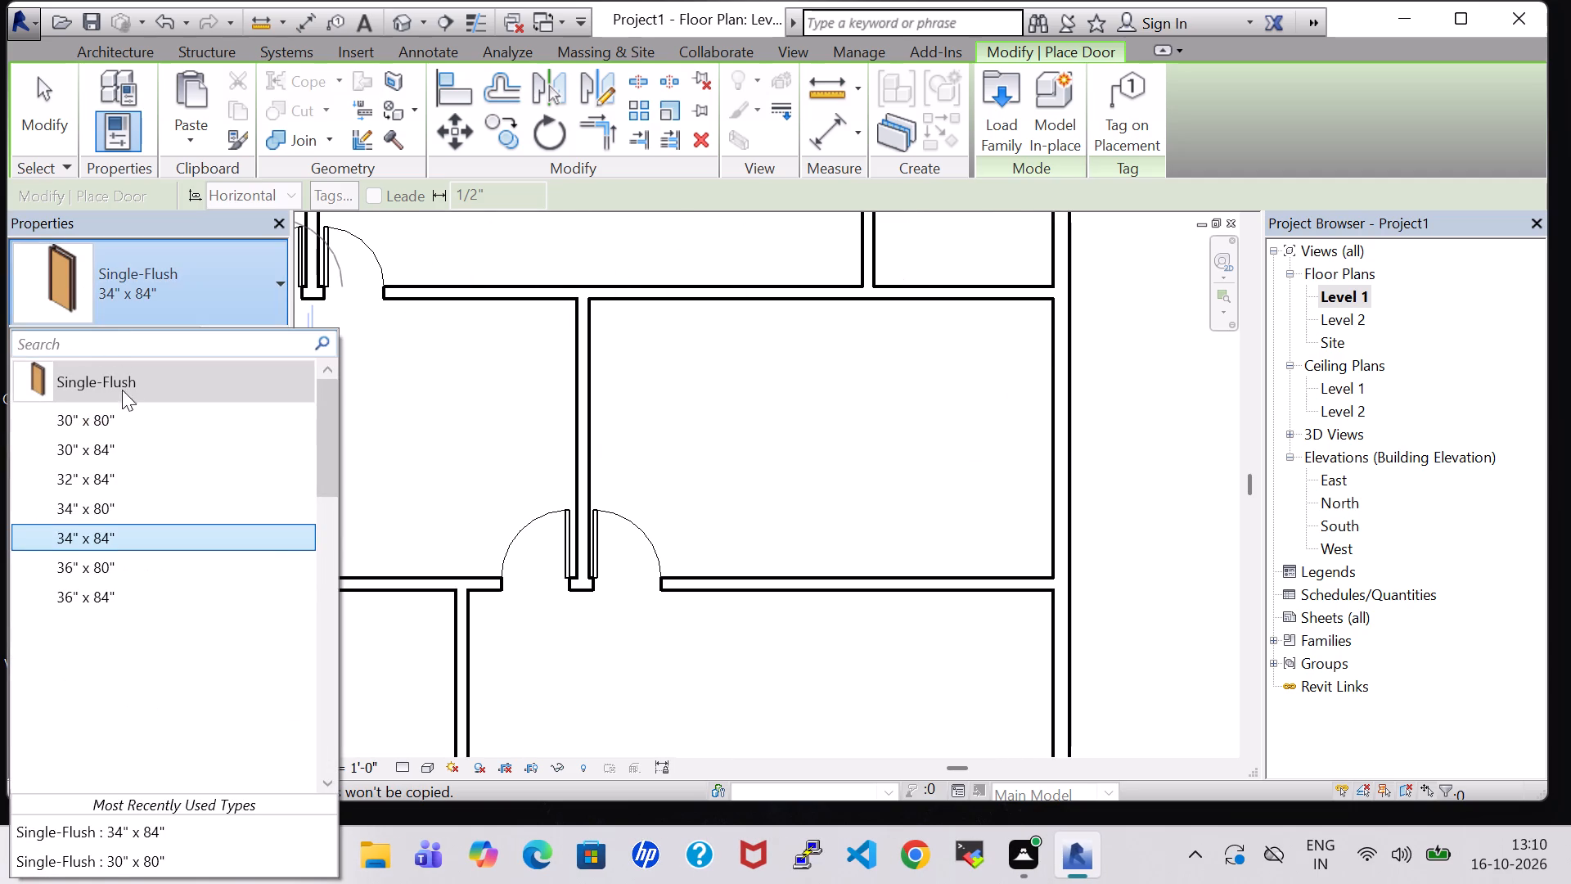
pyautogui.click(128, 408)
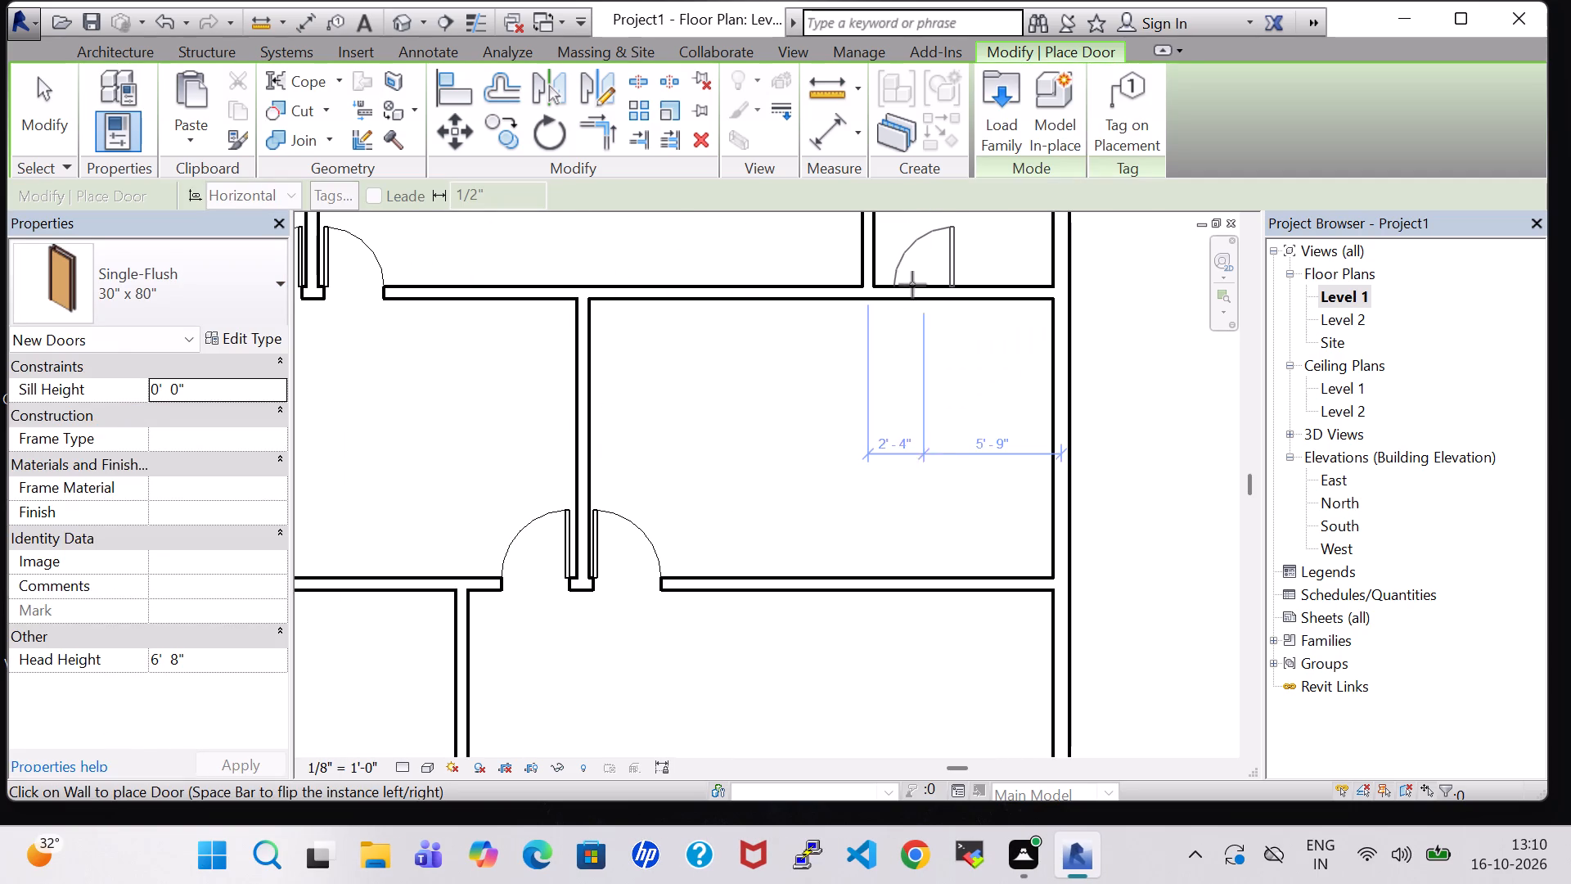
pyautogui.press('space')
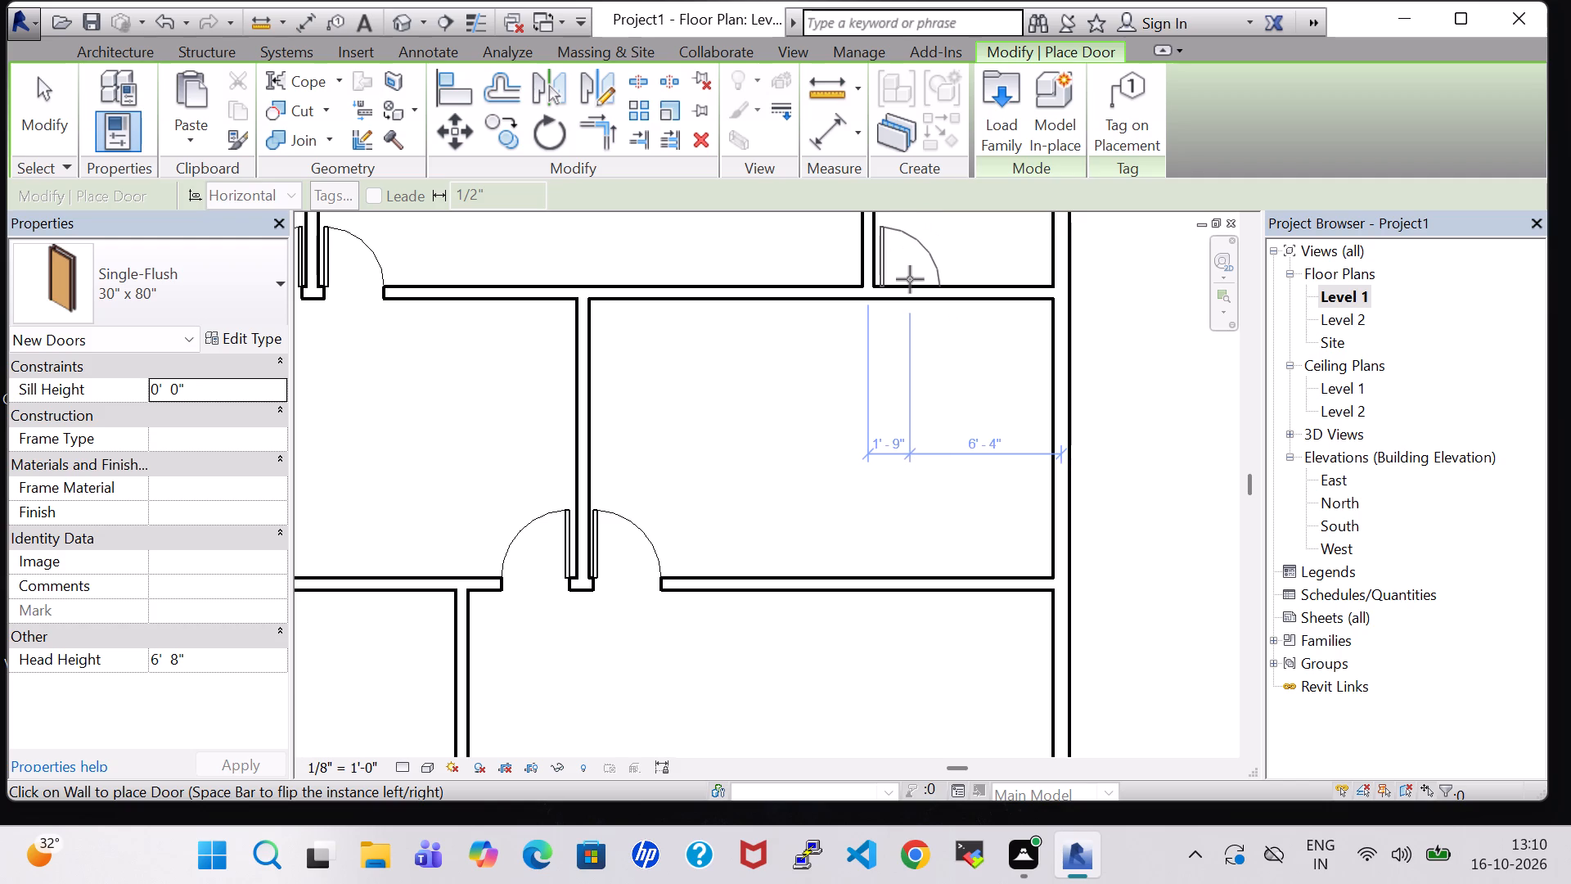
pyautogui.scroll(3, 910, 279)
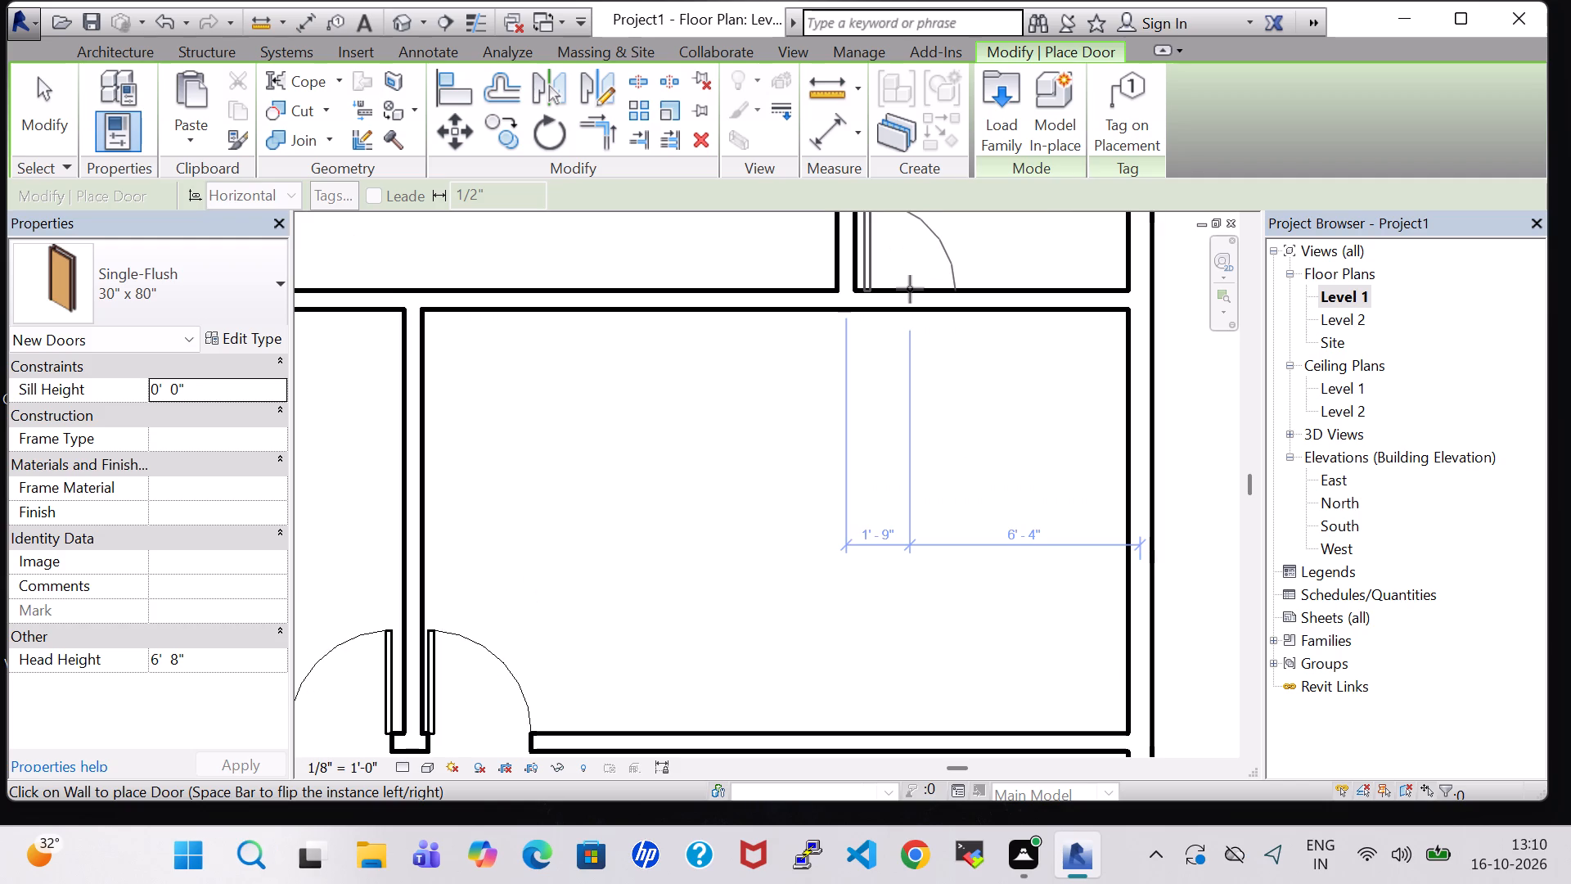
pyautogui.click(906, 291)
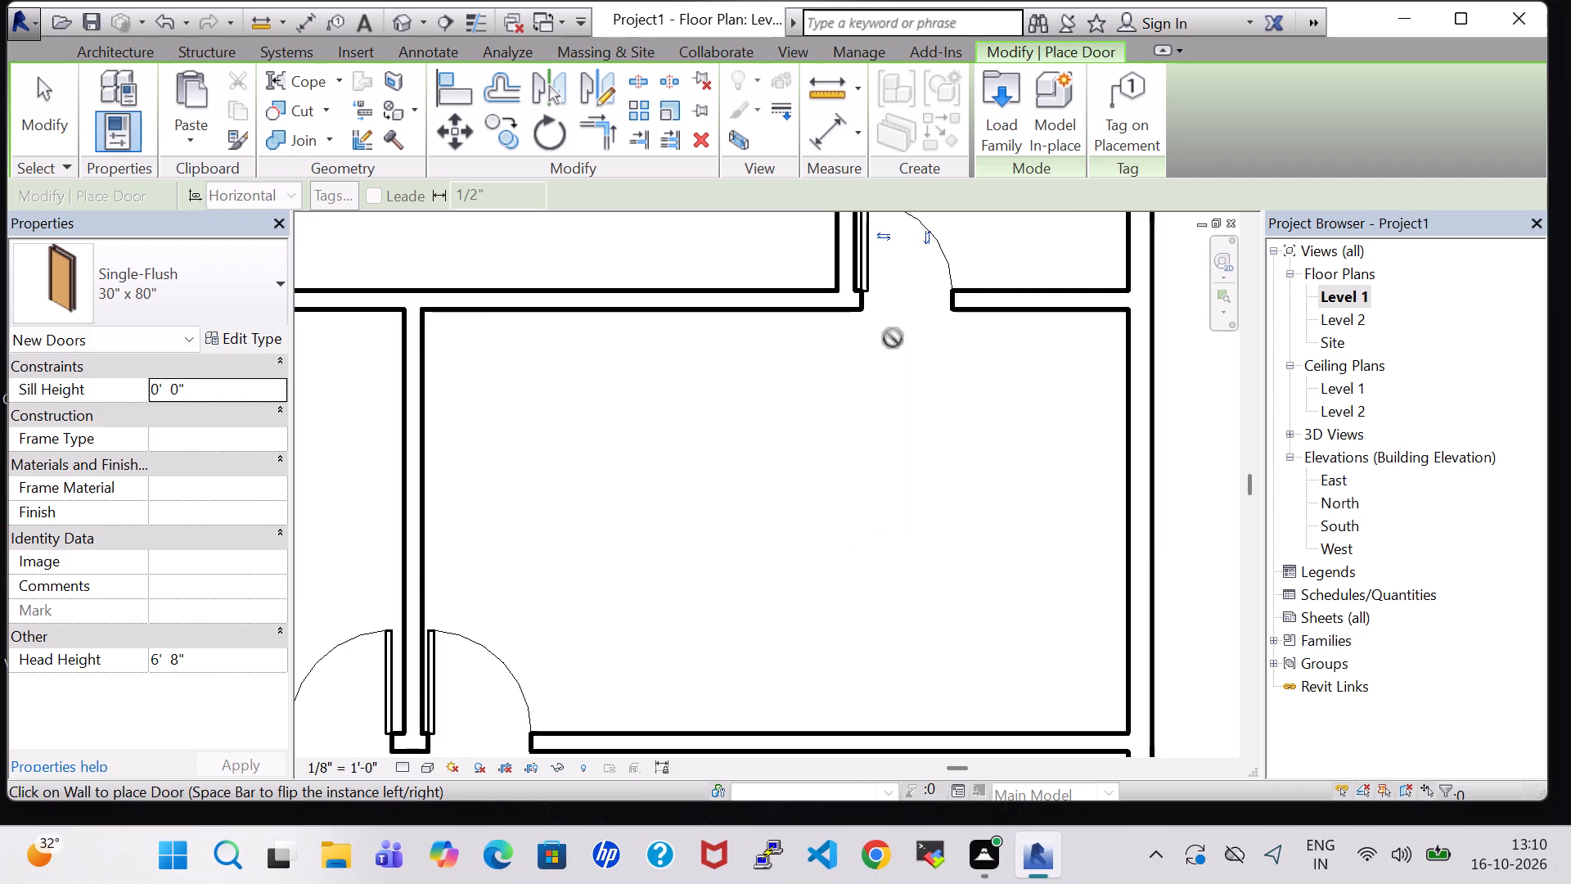
pyautogui.scroll(-8, 893, 345)
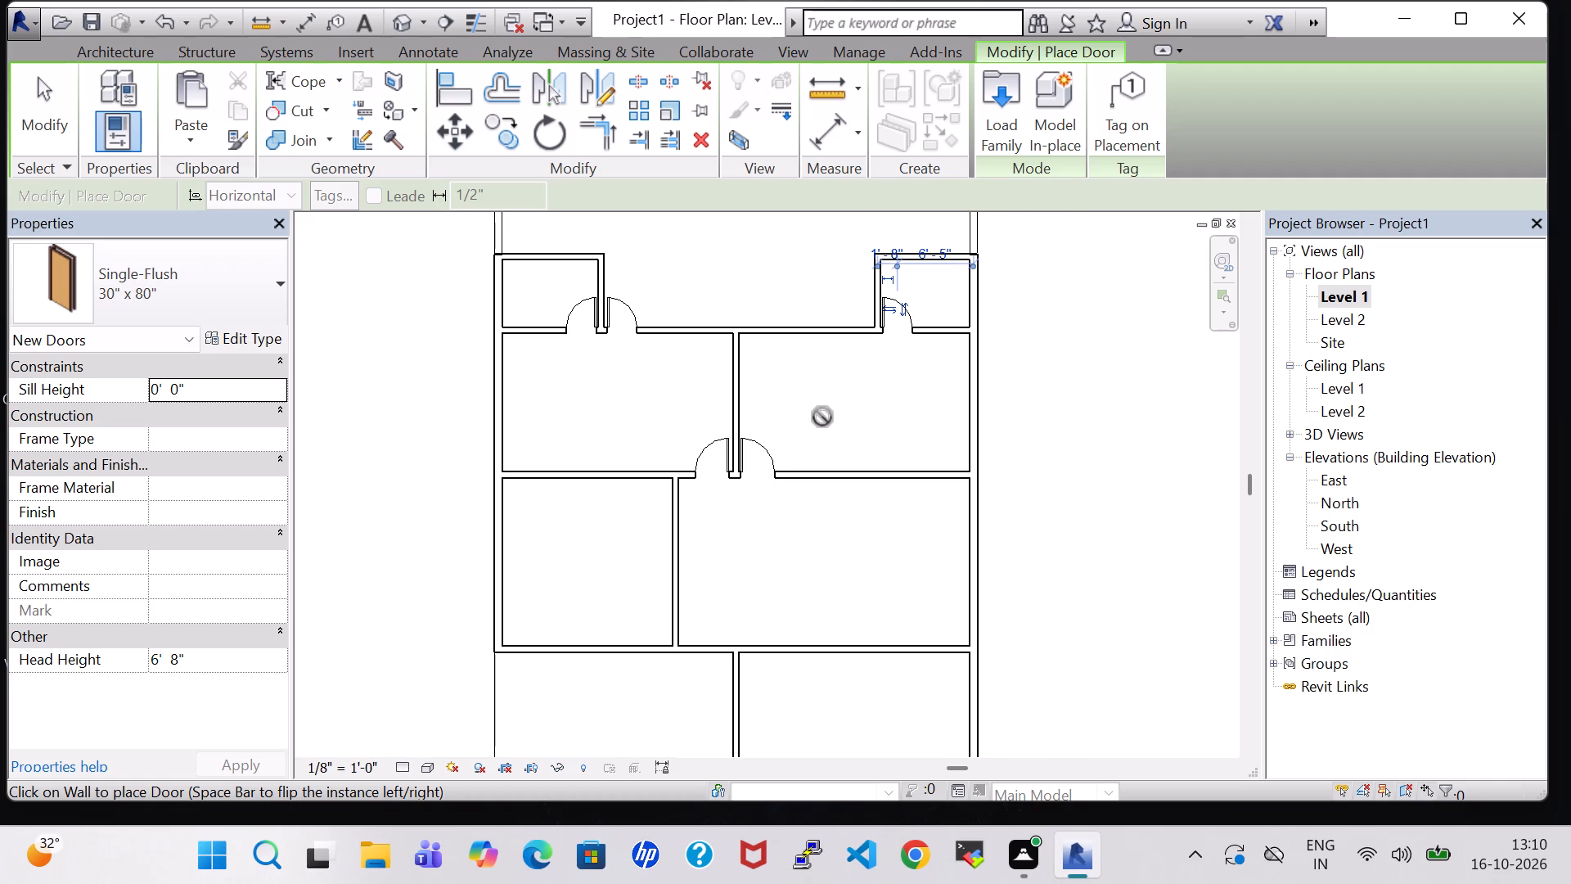
pyautogui.scroll(-4, 822, 417)
pyautogui.press('Escape')
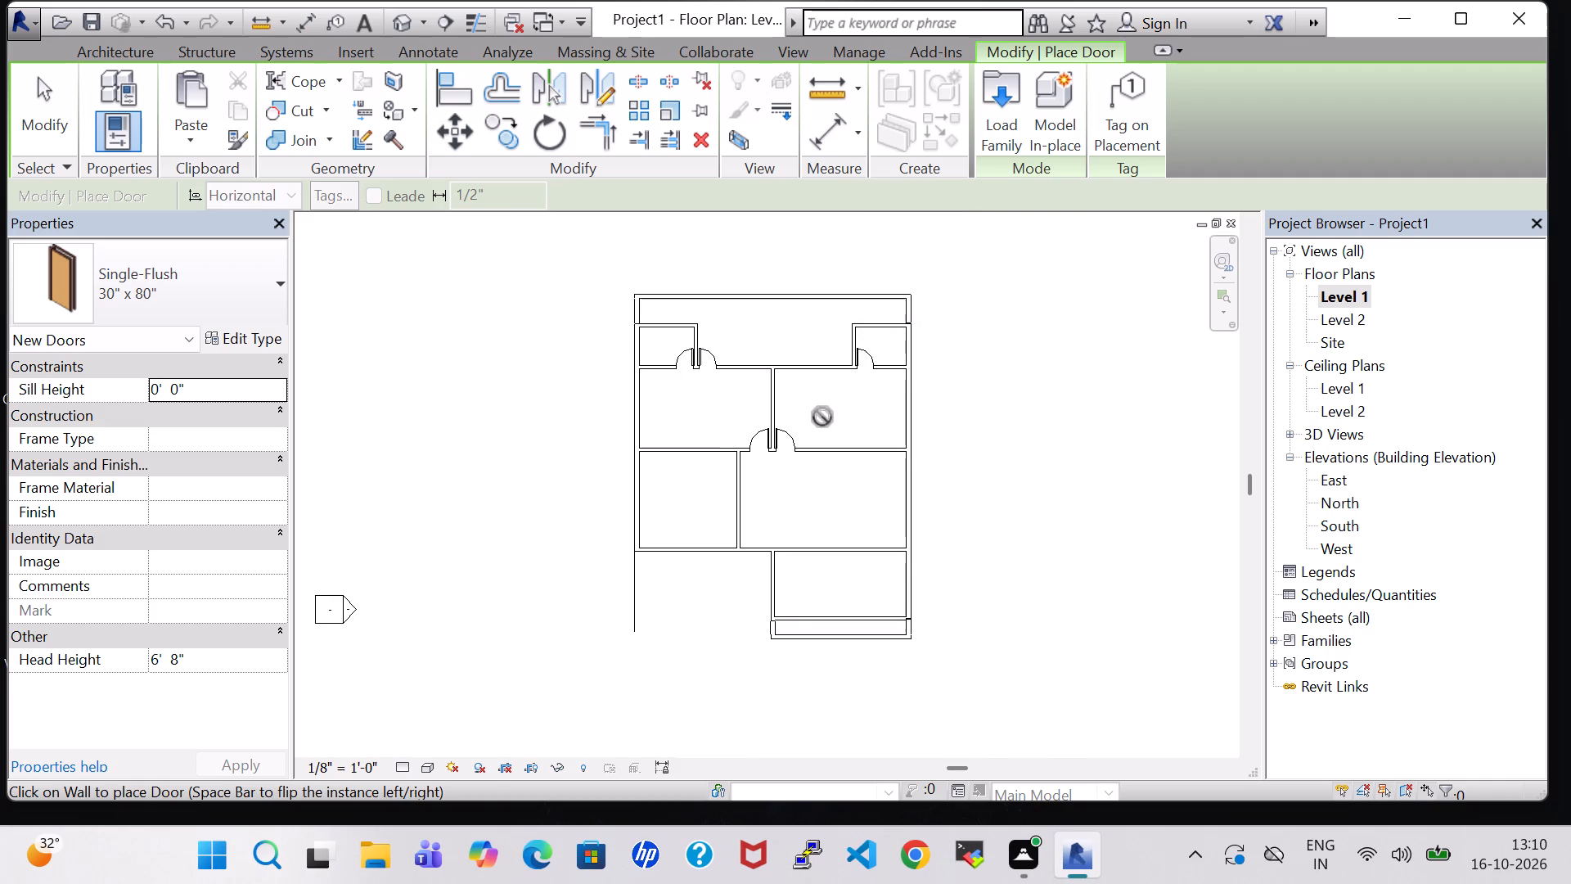
pyautogui.press('Escape')
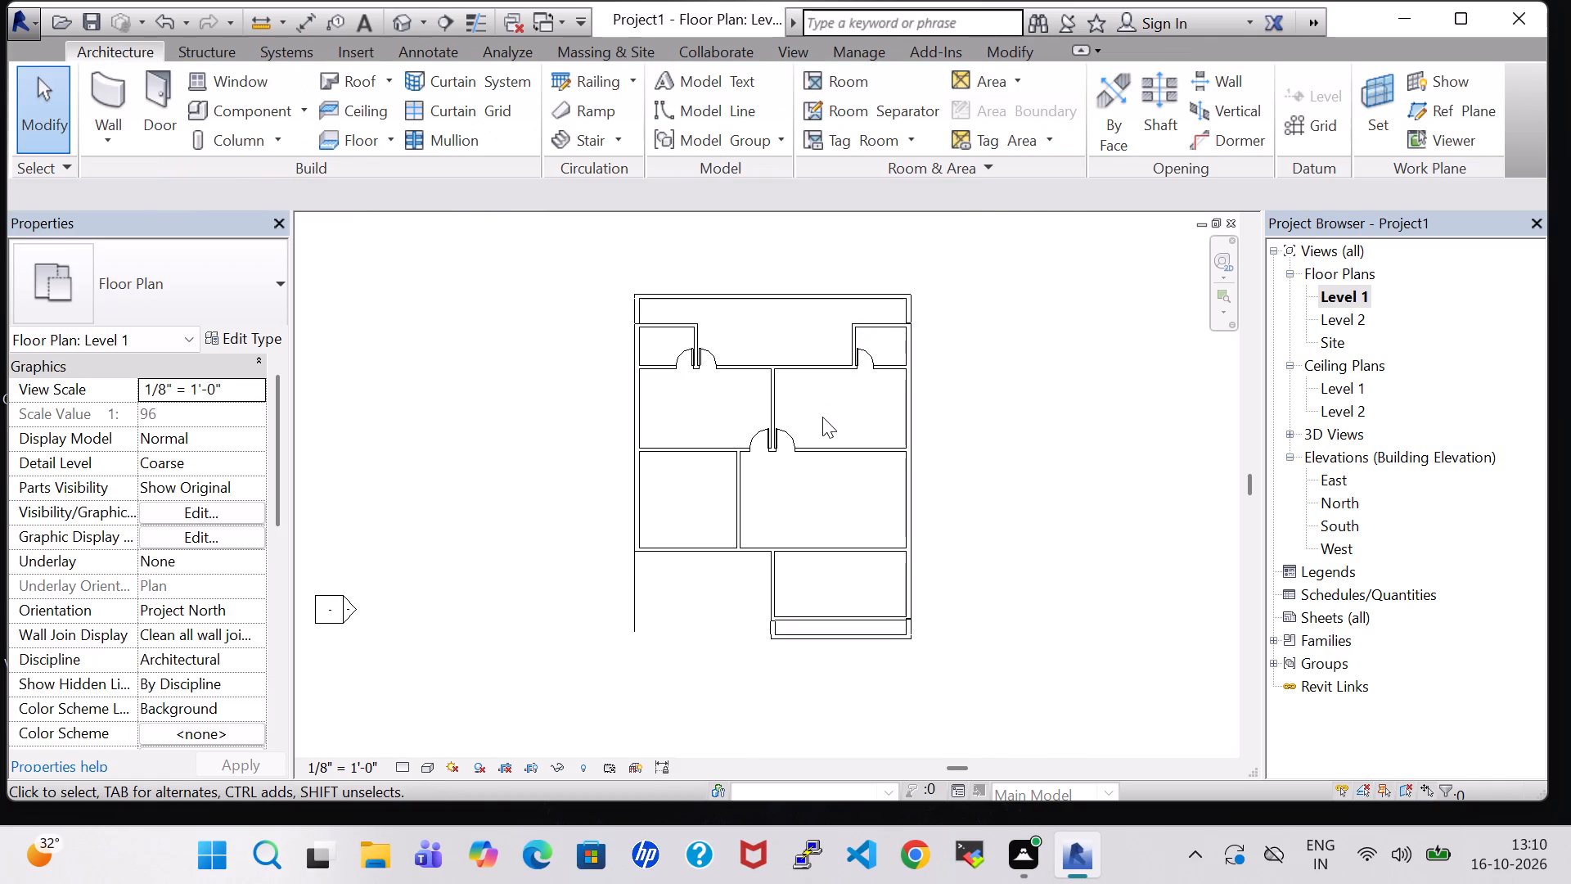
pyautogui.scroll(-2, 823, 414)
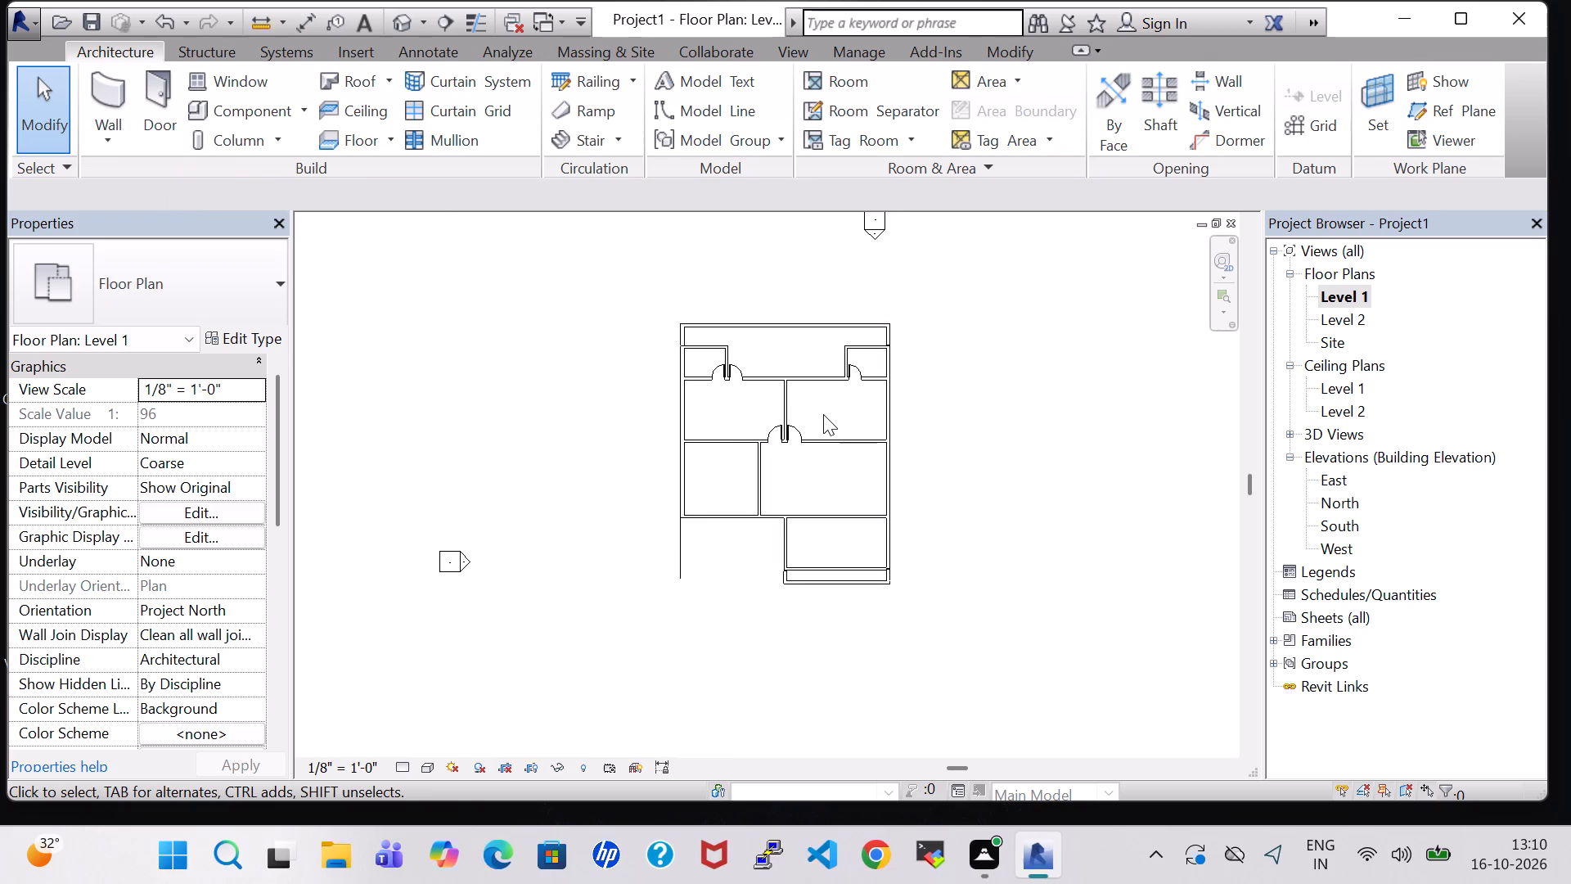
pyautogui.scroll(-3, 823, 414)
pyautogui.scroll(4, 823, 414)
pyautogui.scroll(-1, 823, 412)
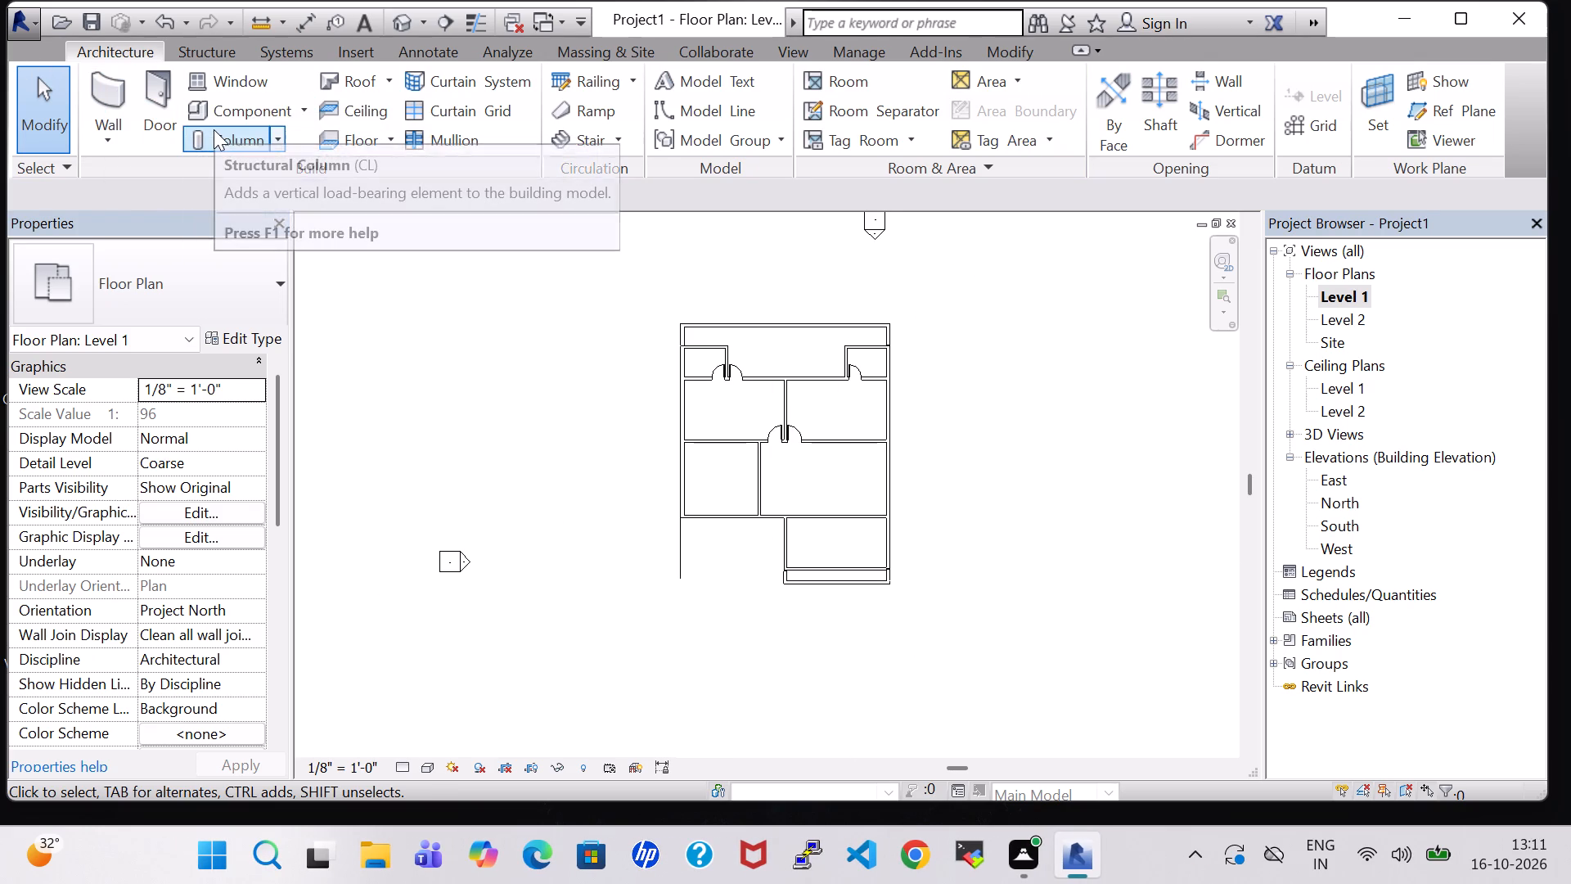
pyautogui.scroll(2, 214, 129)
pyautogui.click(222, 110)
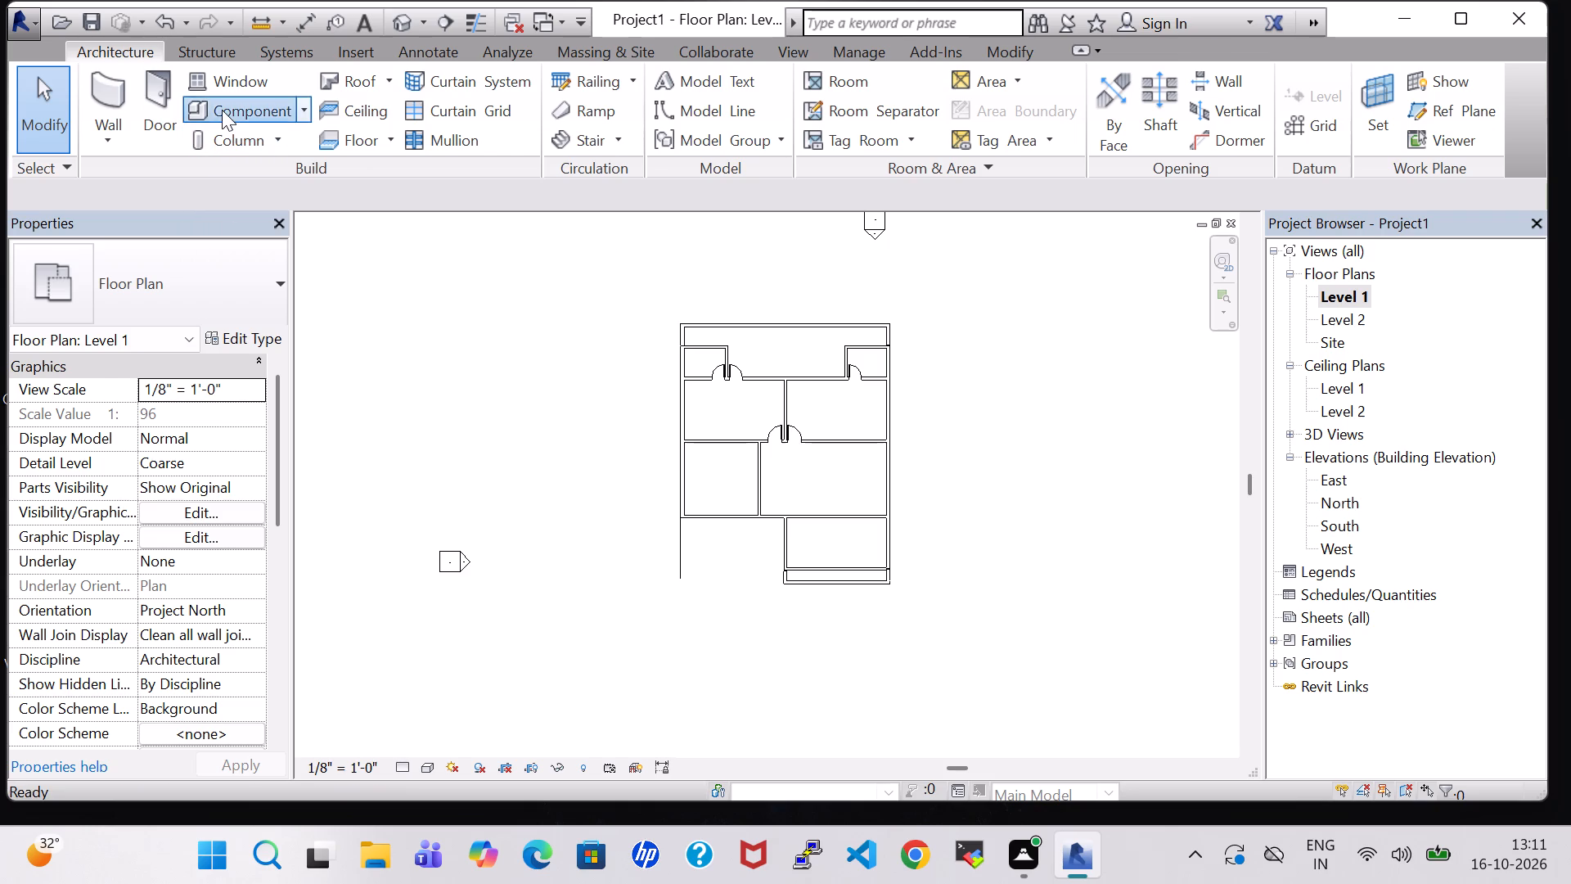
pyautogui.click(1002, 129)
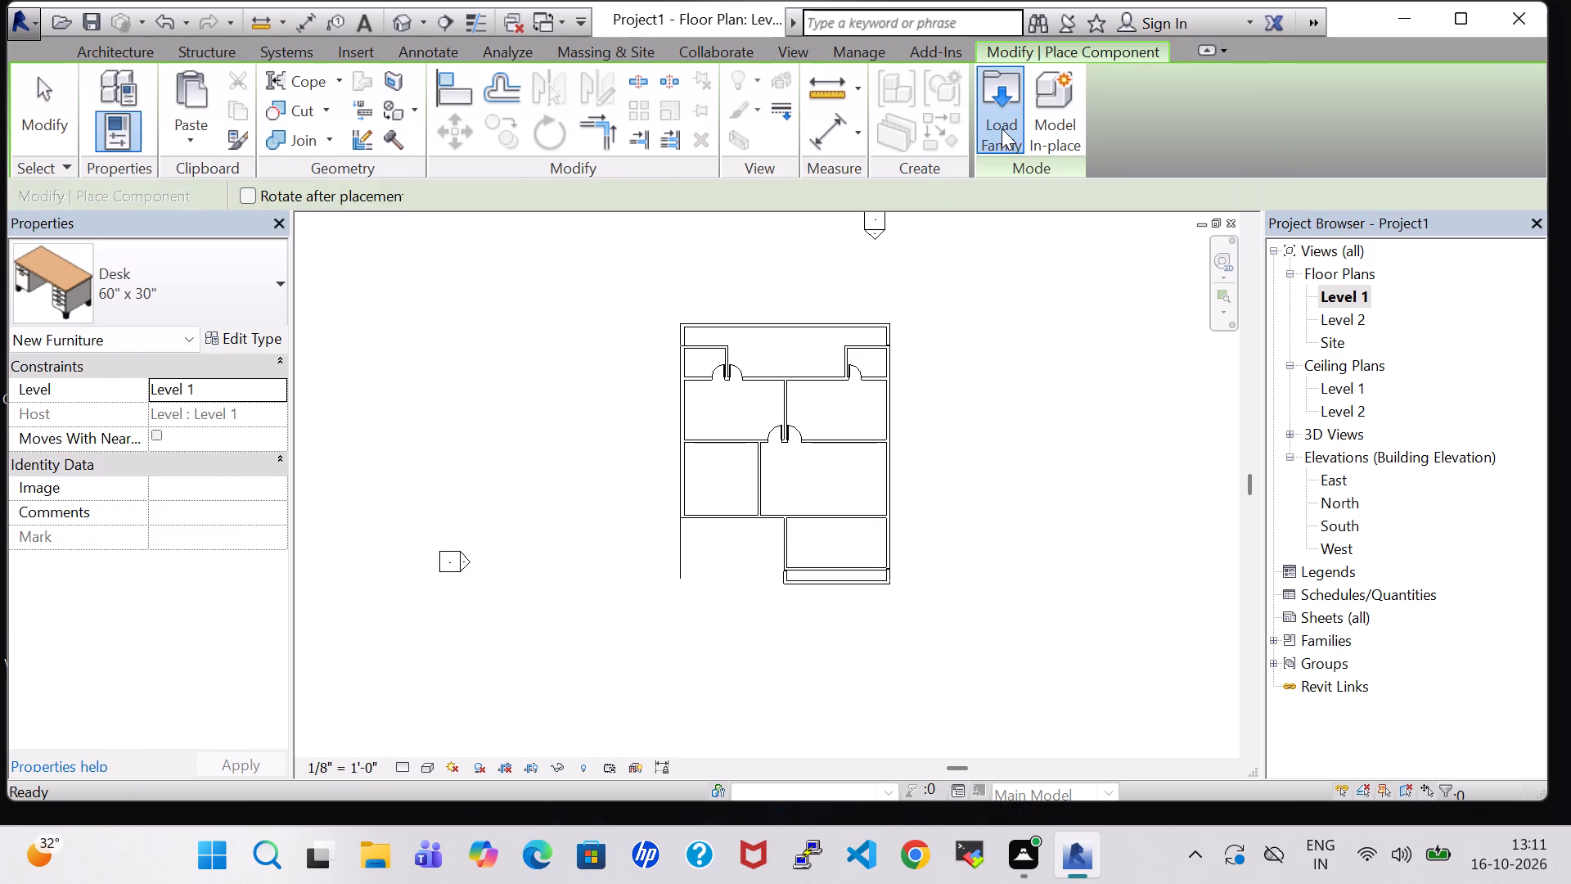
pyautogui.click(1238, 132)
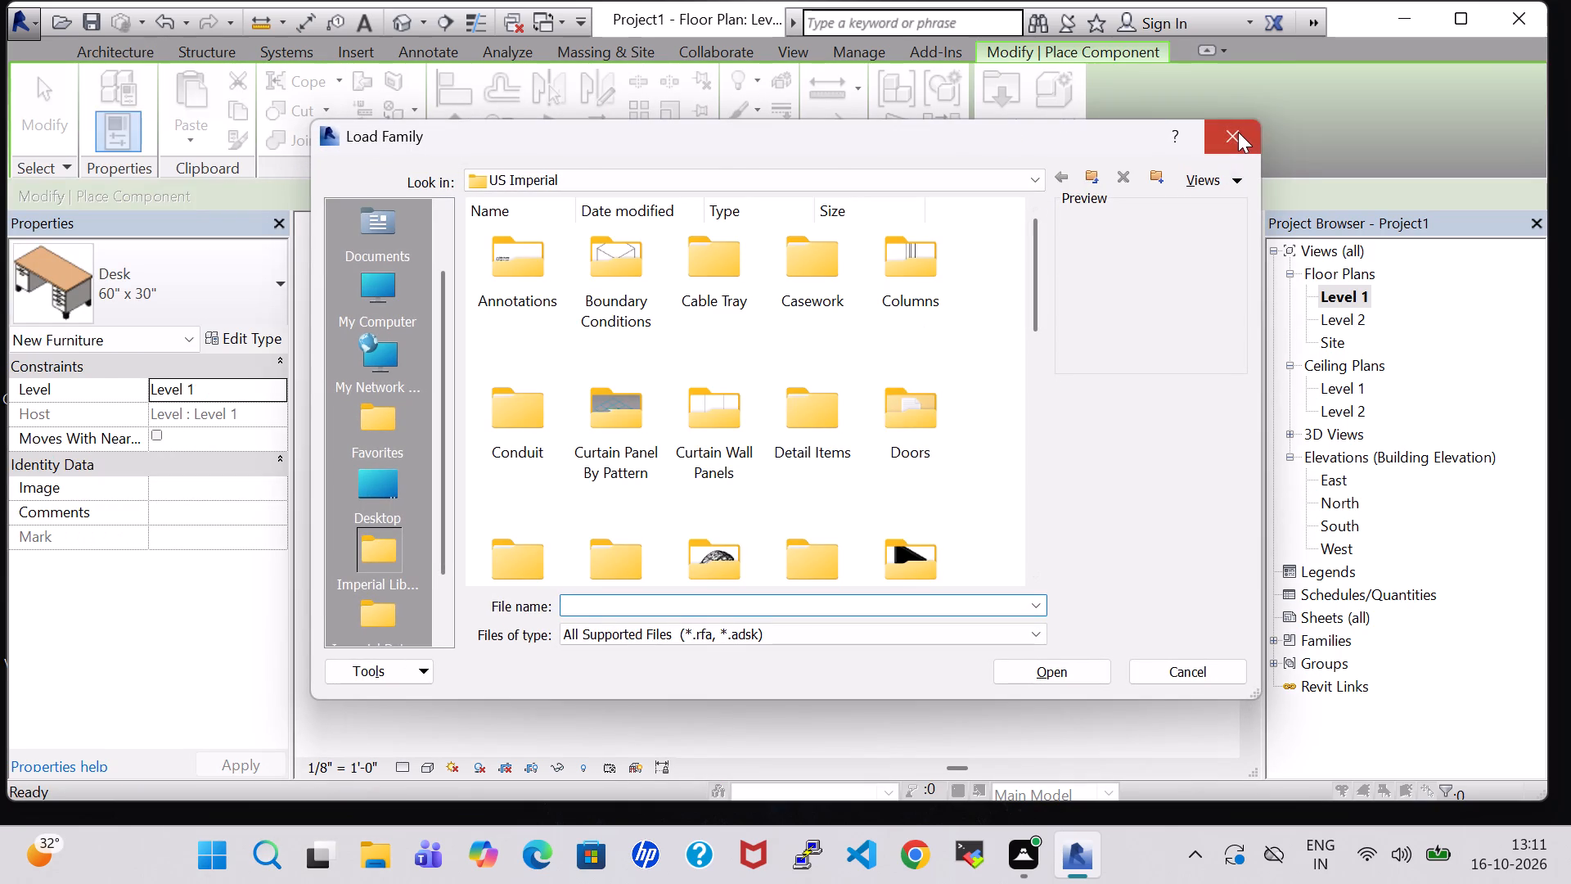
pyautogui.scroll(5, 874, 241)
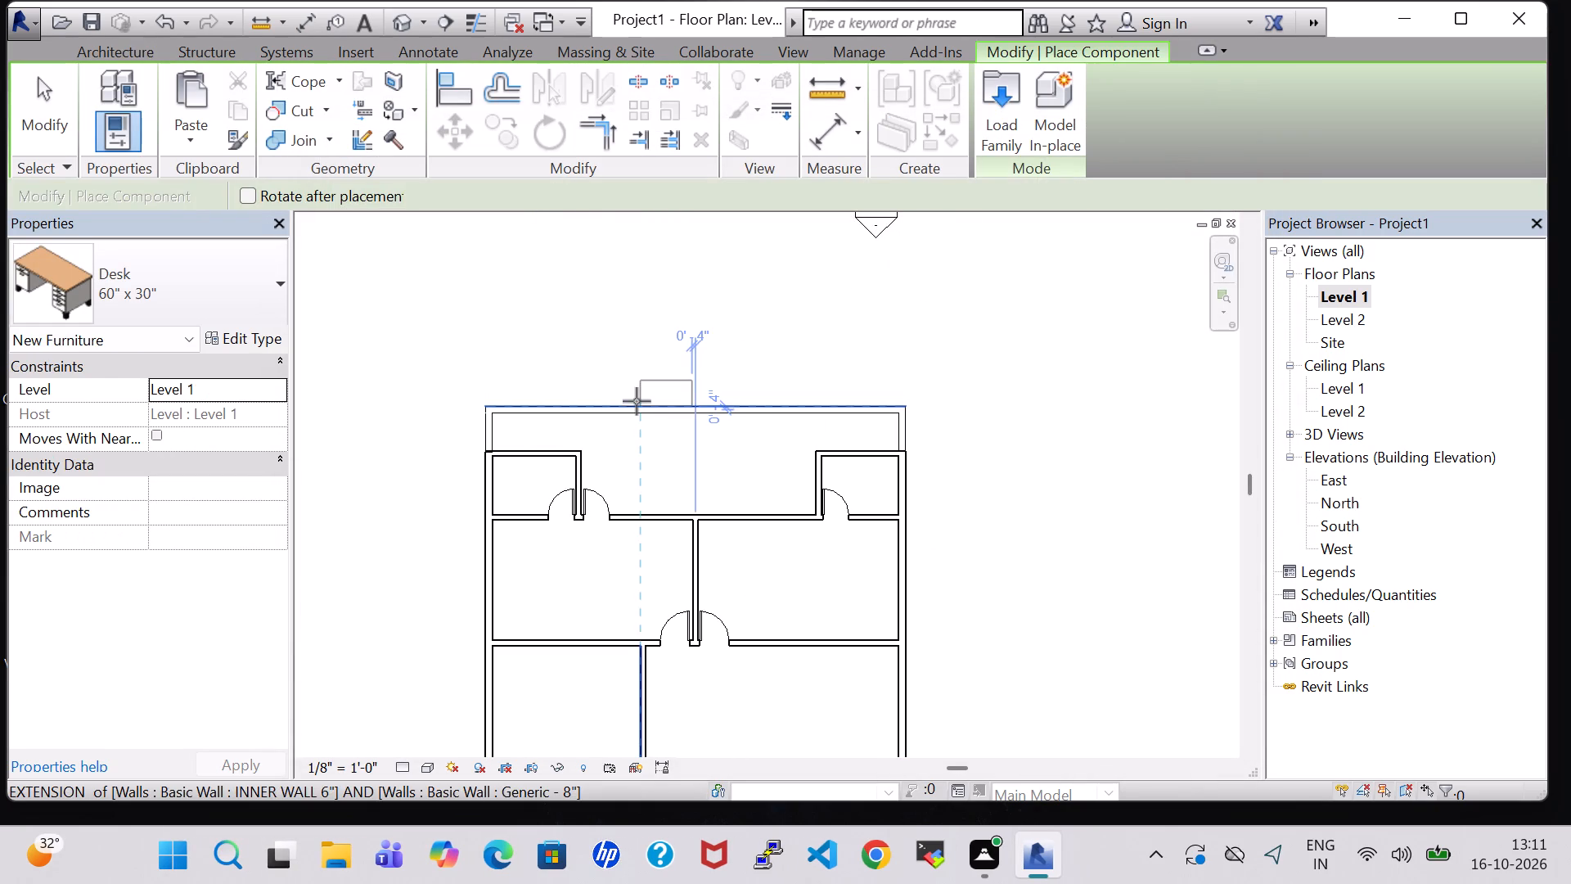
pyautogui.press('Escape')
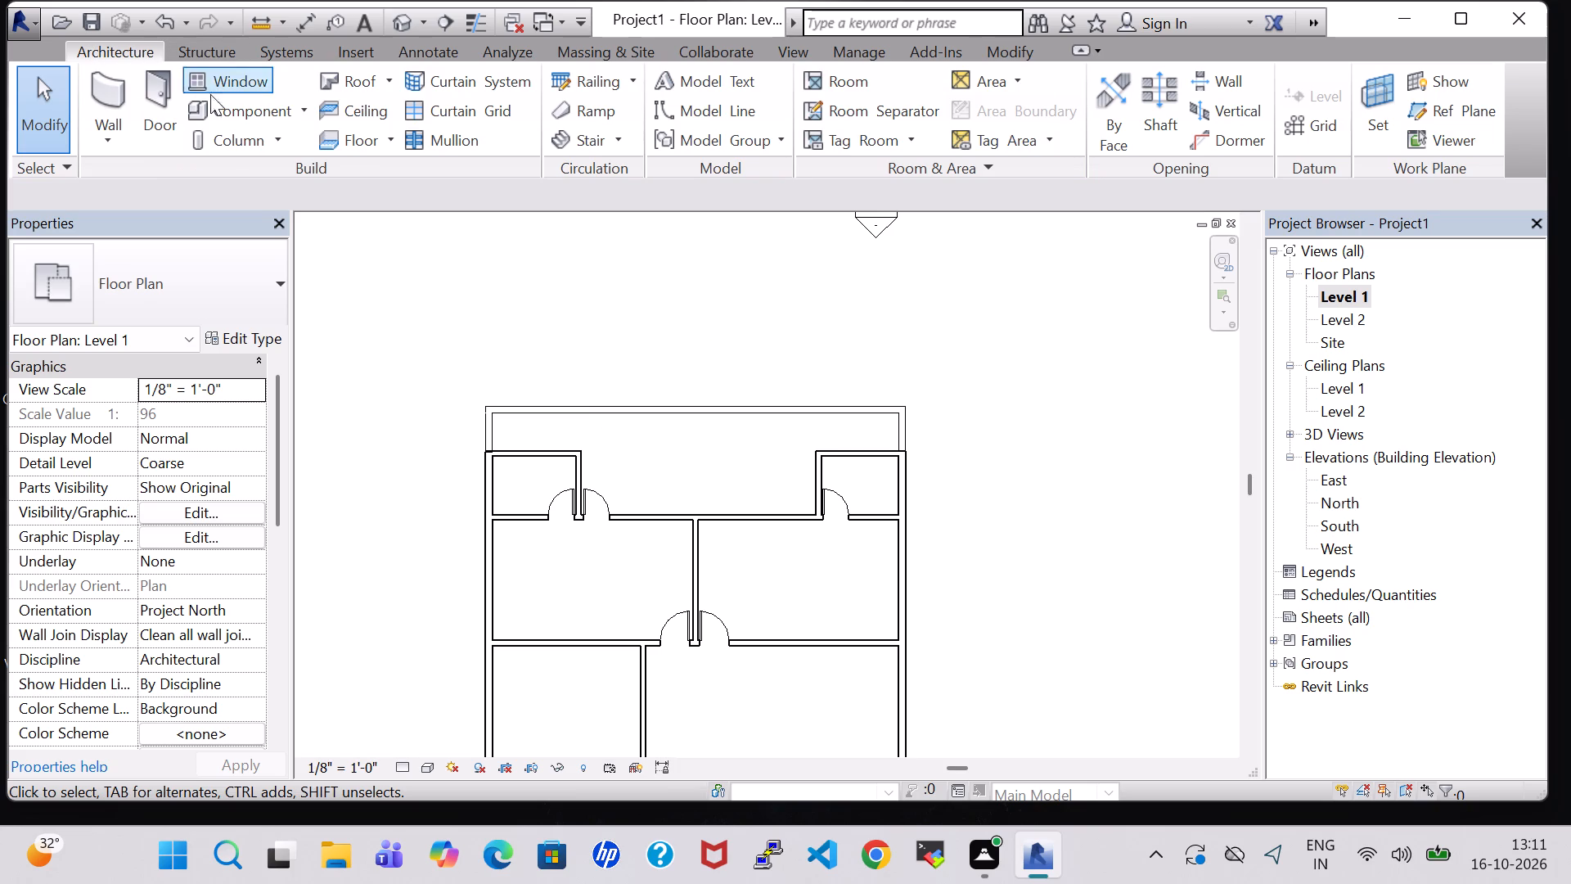
# Load the Sink - Corner Floor family from the US Imperial library's Plumbing, MEP, Fixtures, Sinks folder for component placement.
pyautogui.click(232, 106)
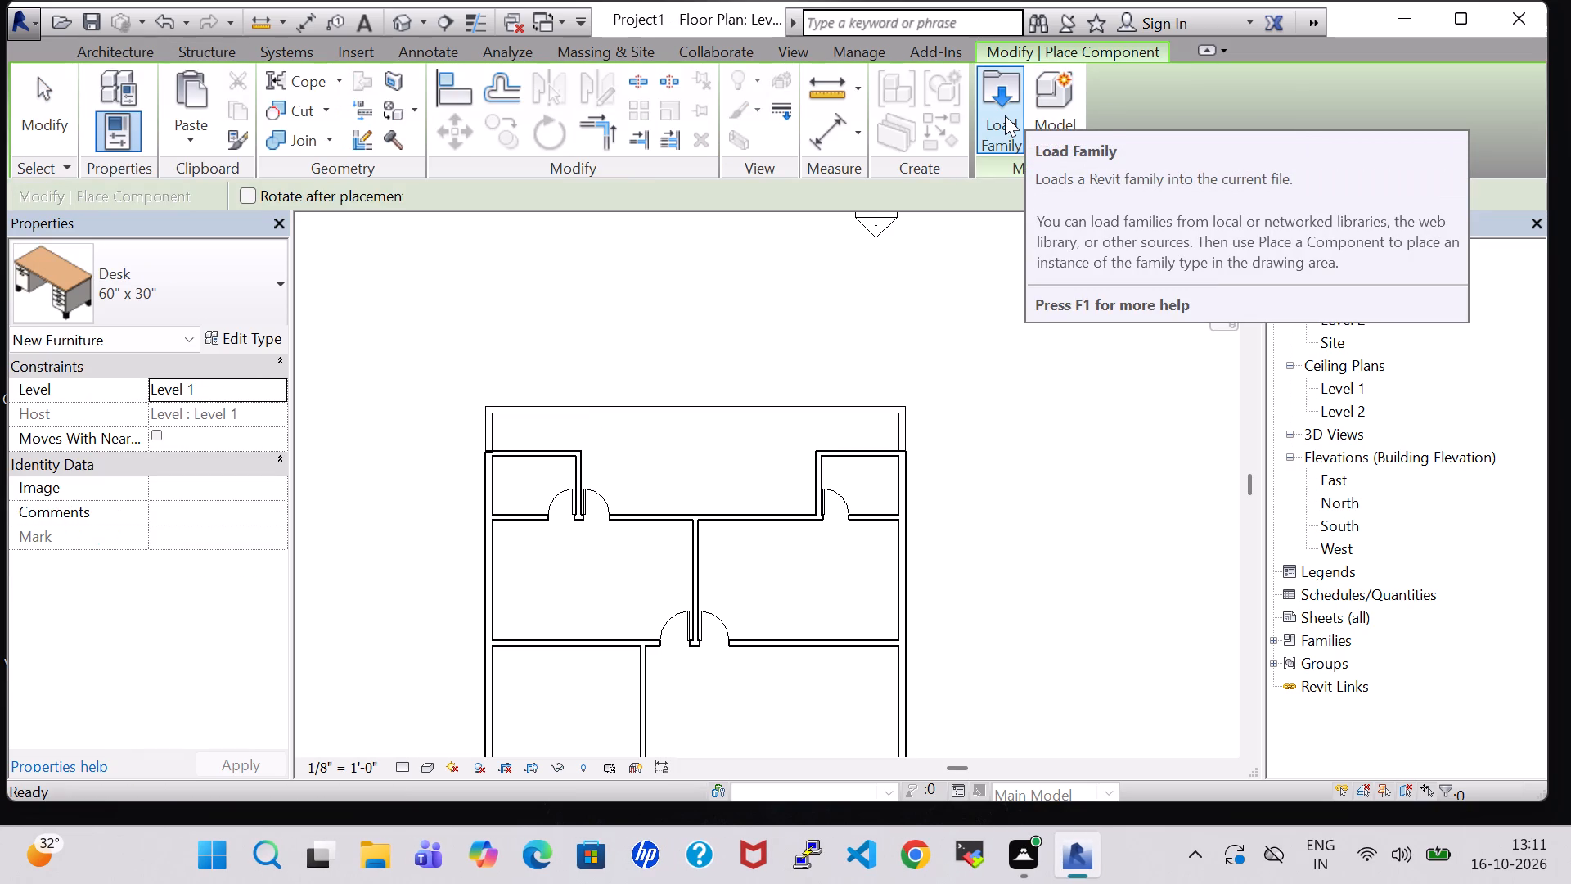
pyautogui.click(1006, 115)
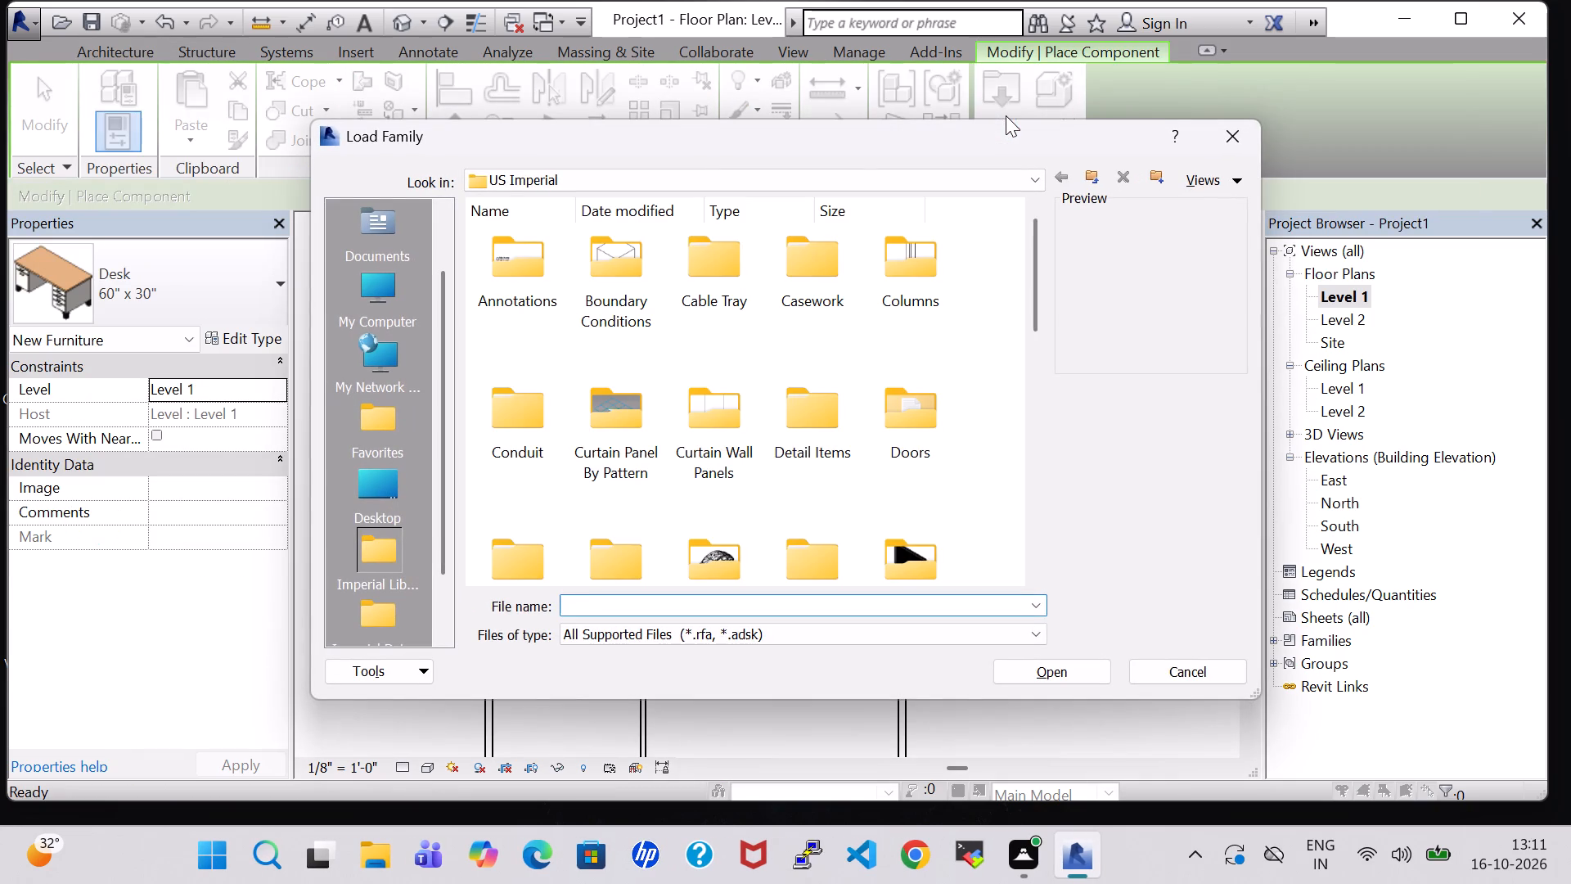
pyautogui.doubleClick(916, 541)
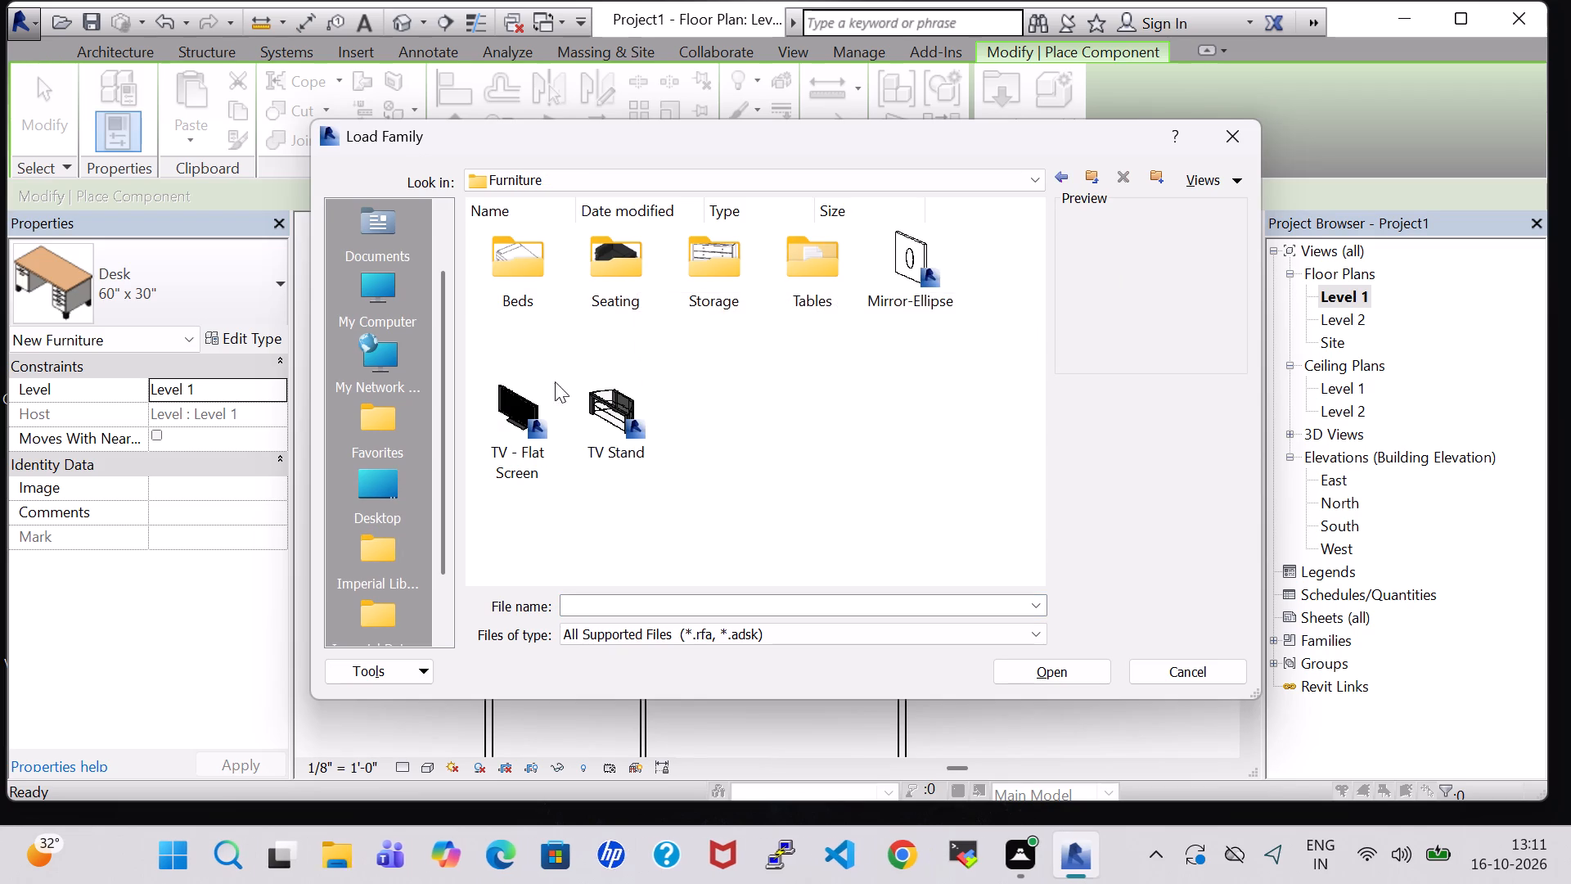
pyautogui.click(1060, 176)
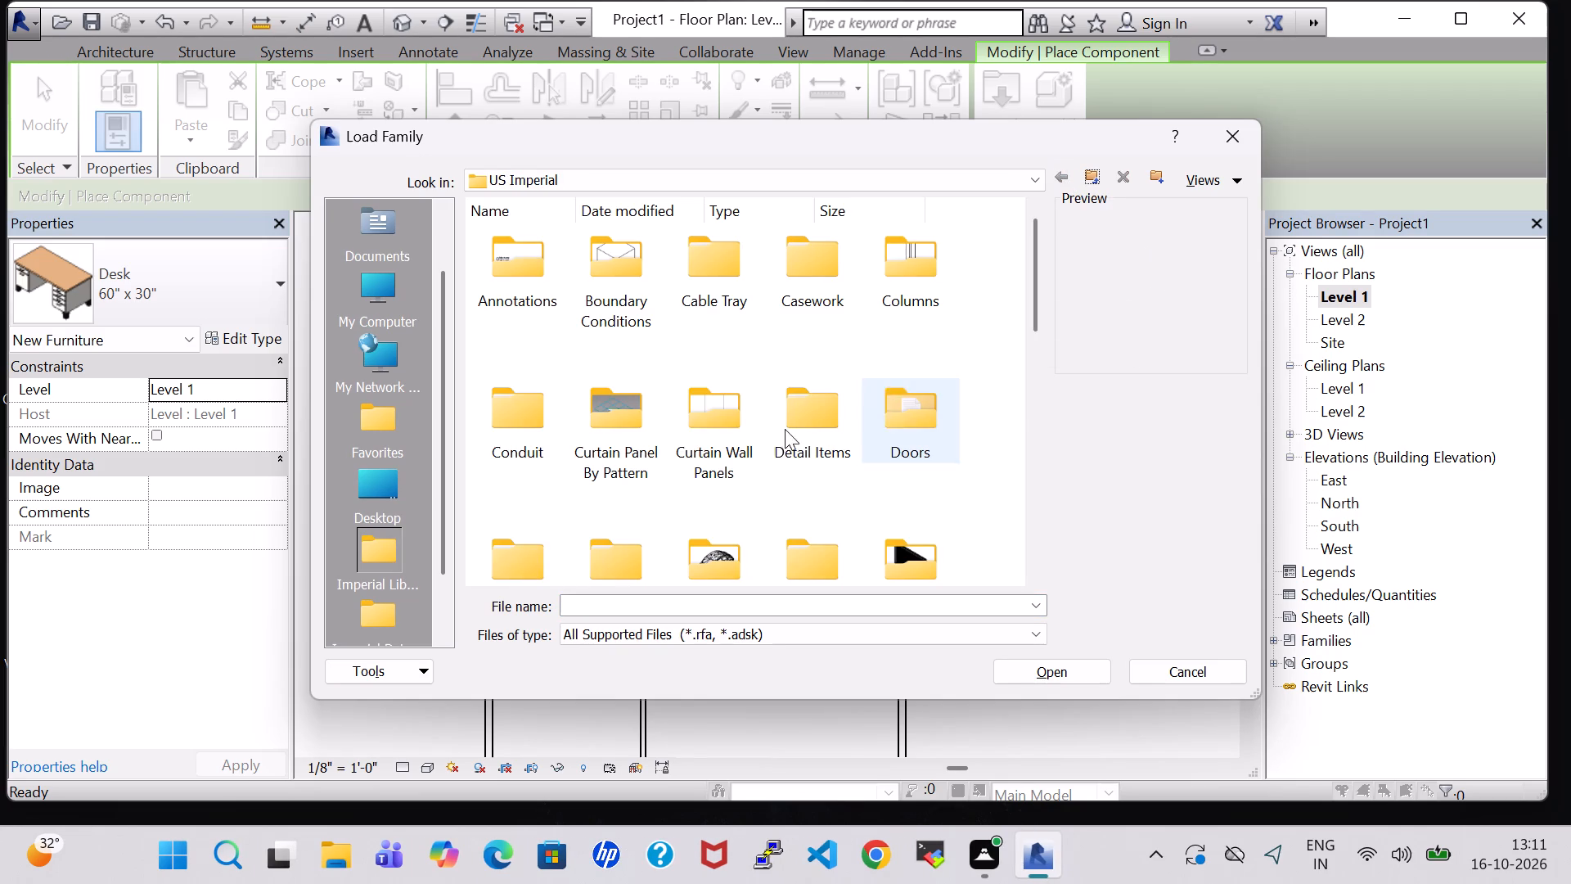
pyautogui.click(763, 438)
pyautogui.click(808, 435)
pyautogui.press('p')
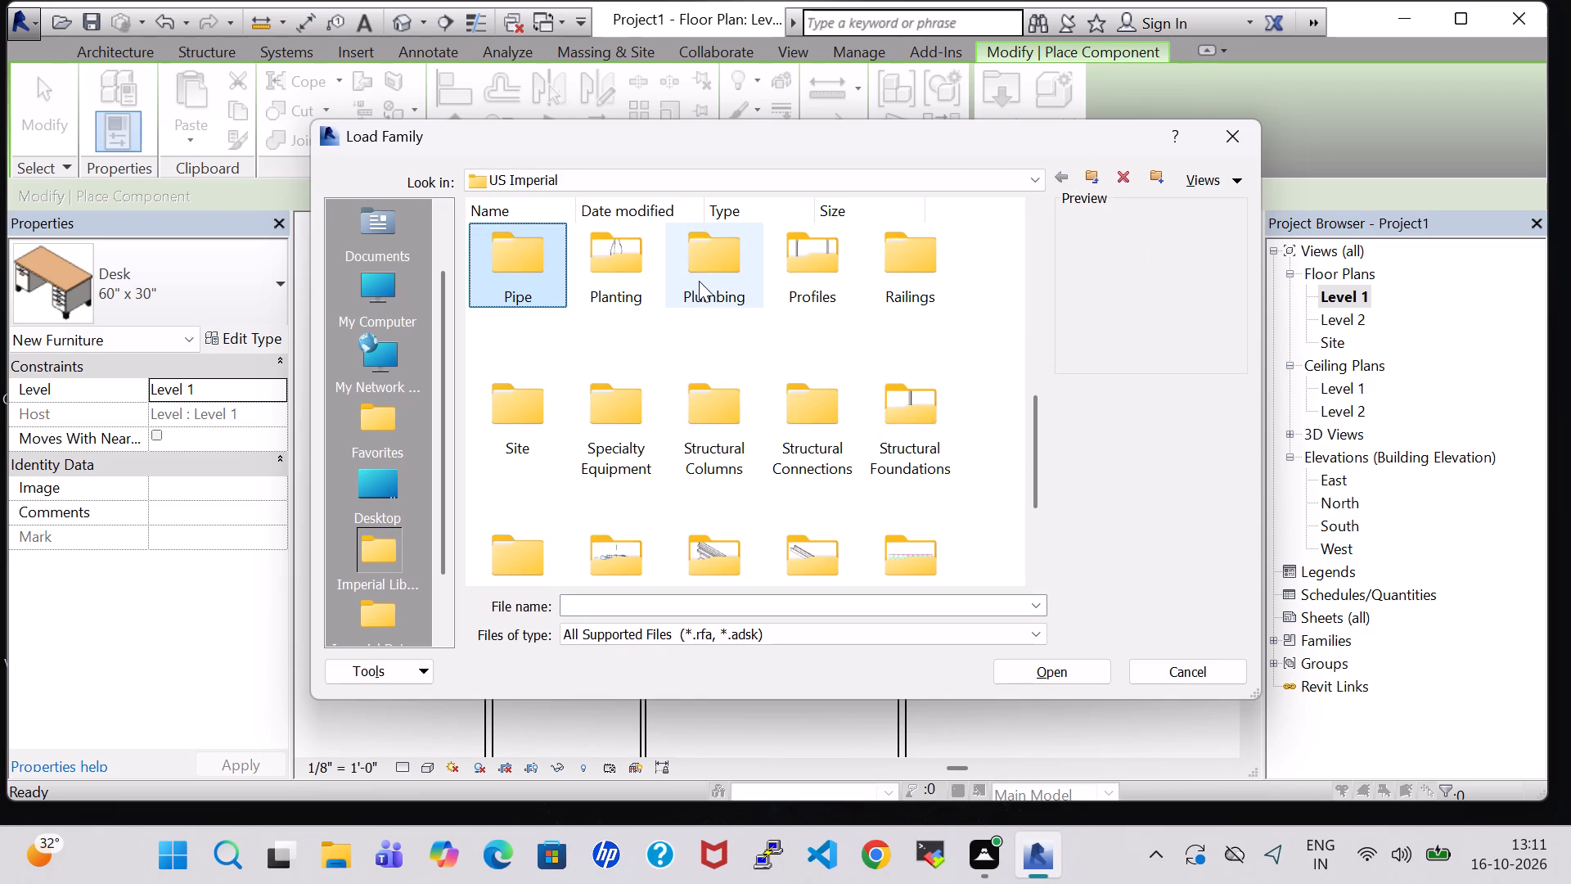
pyautogui.doubleClick(699, 281)
pyautogui.doubleClick(605, 266)
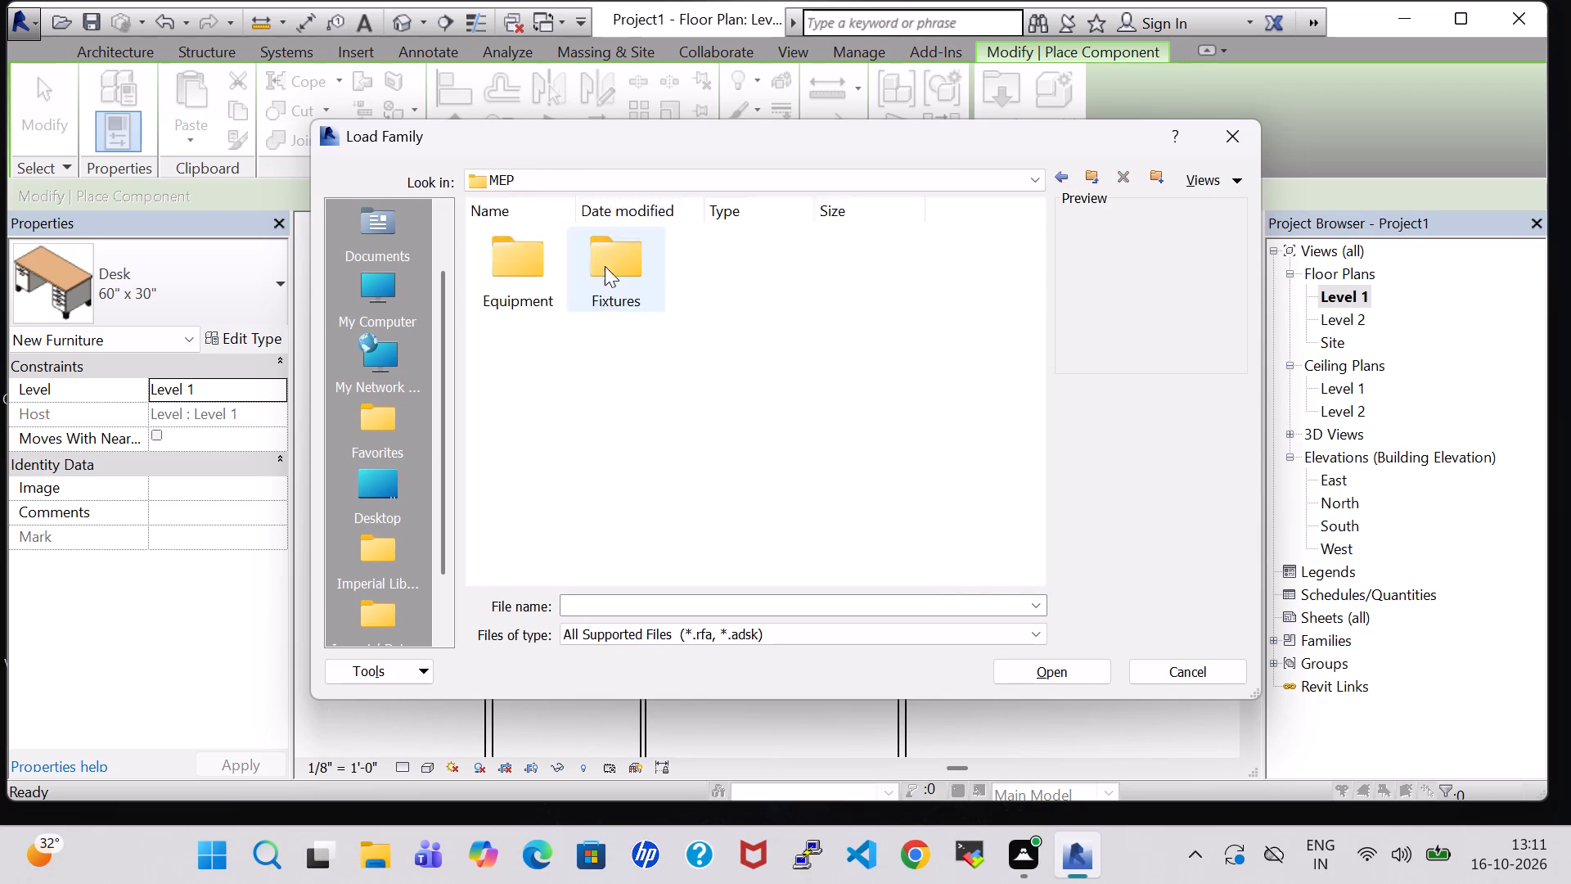
pyautogui.doubleClick(600, 279)
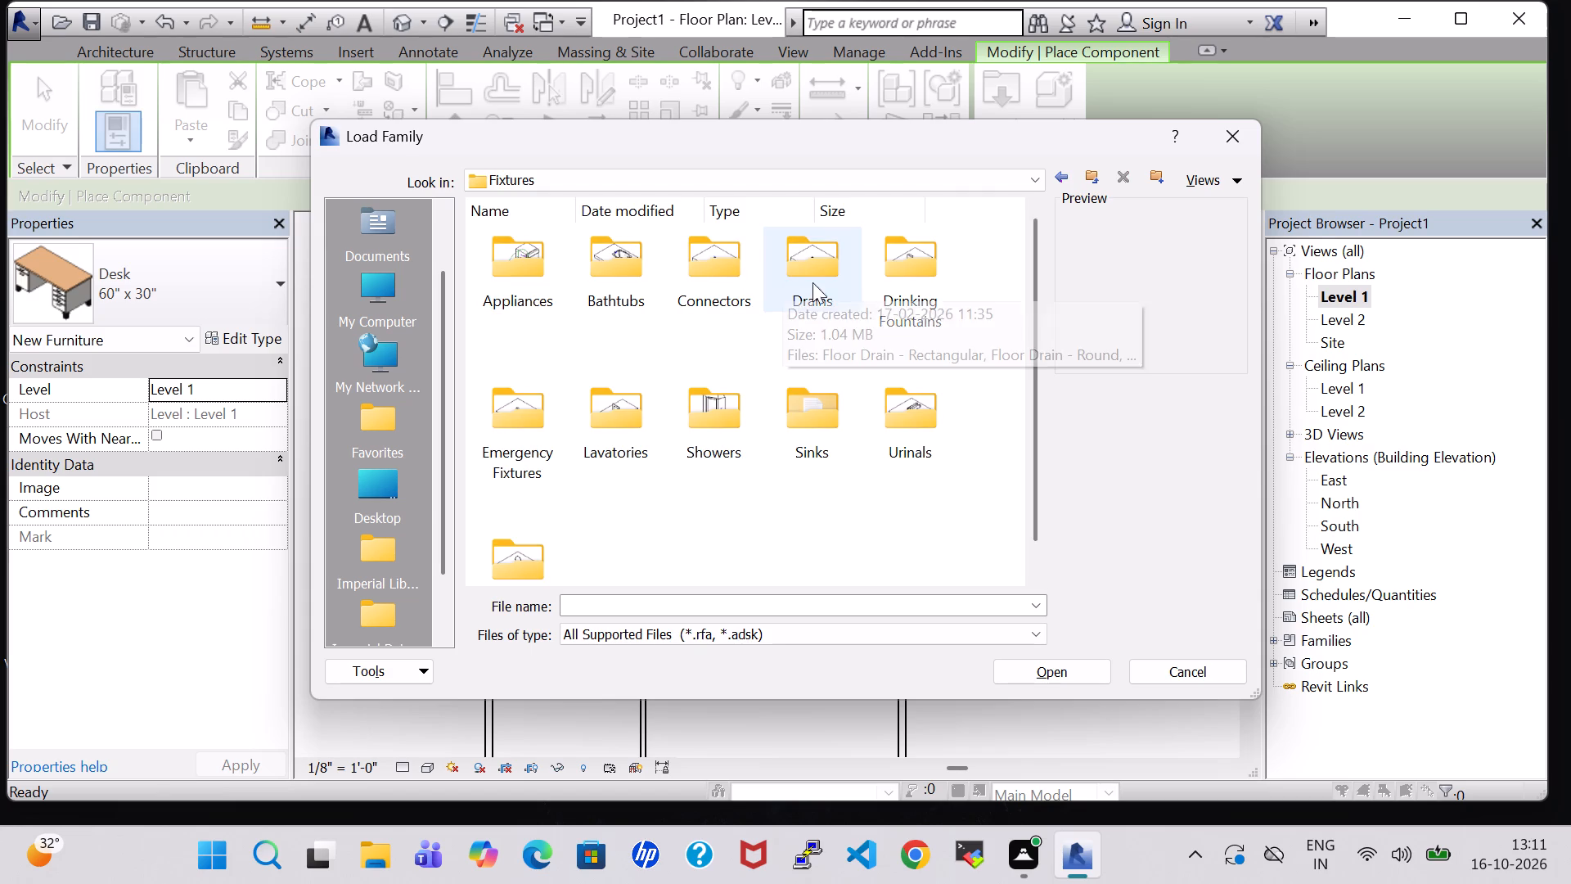
pyautogui.doubleClick(822, 412)
pyautogui.click(503, 251)
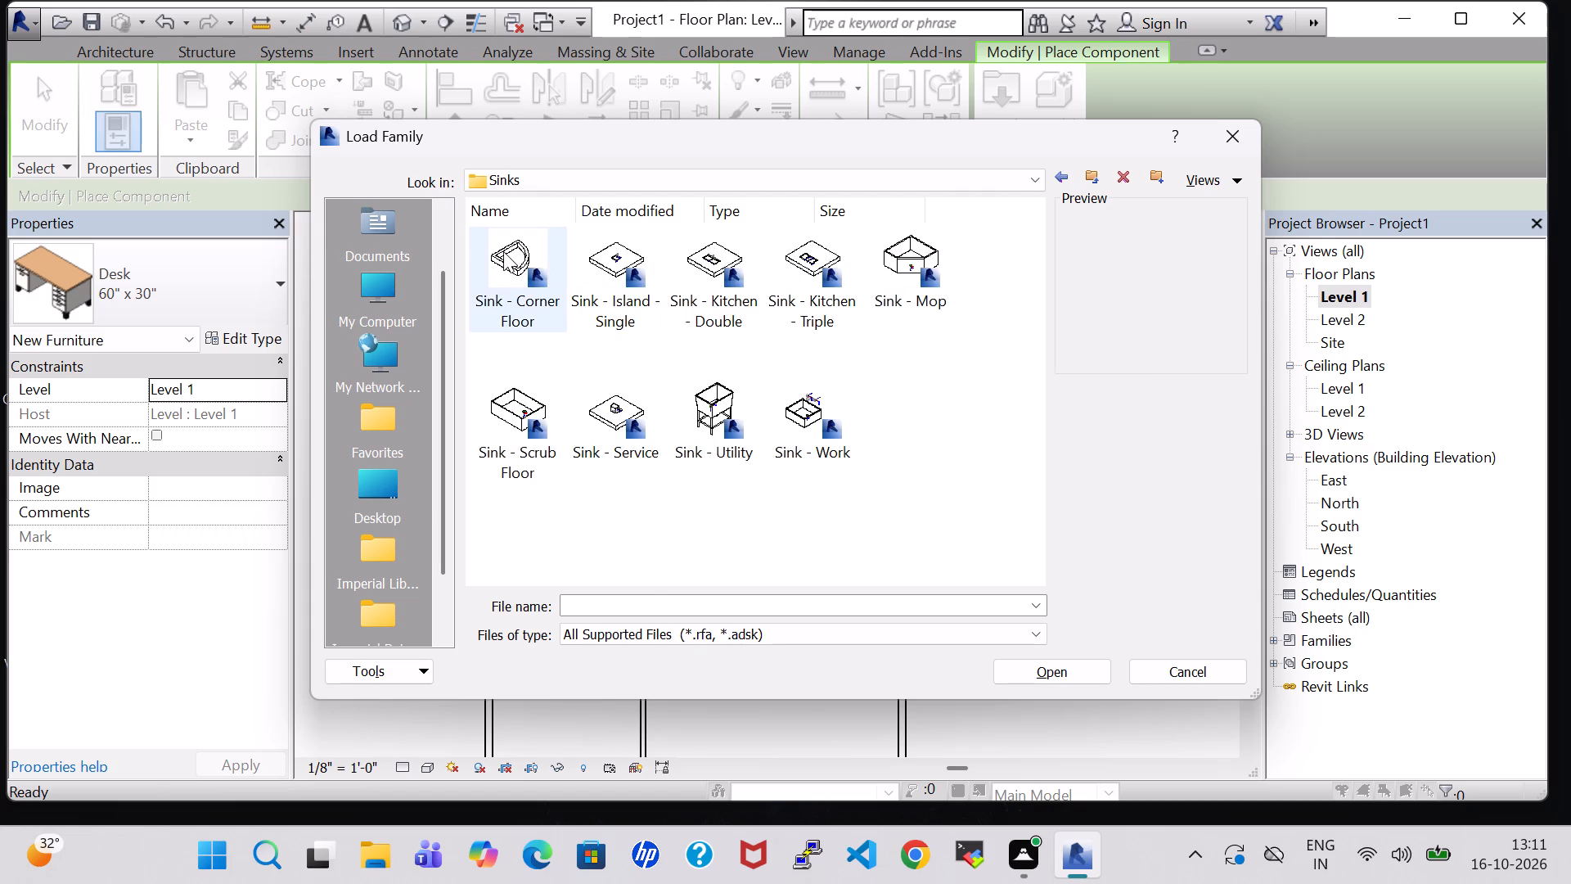
pyautogui.click(1030, 677)
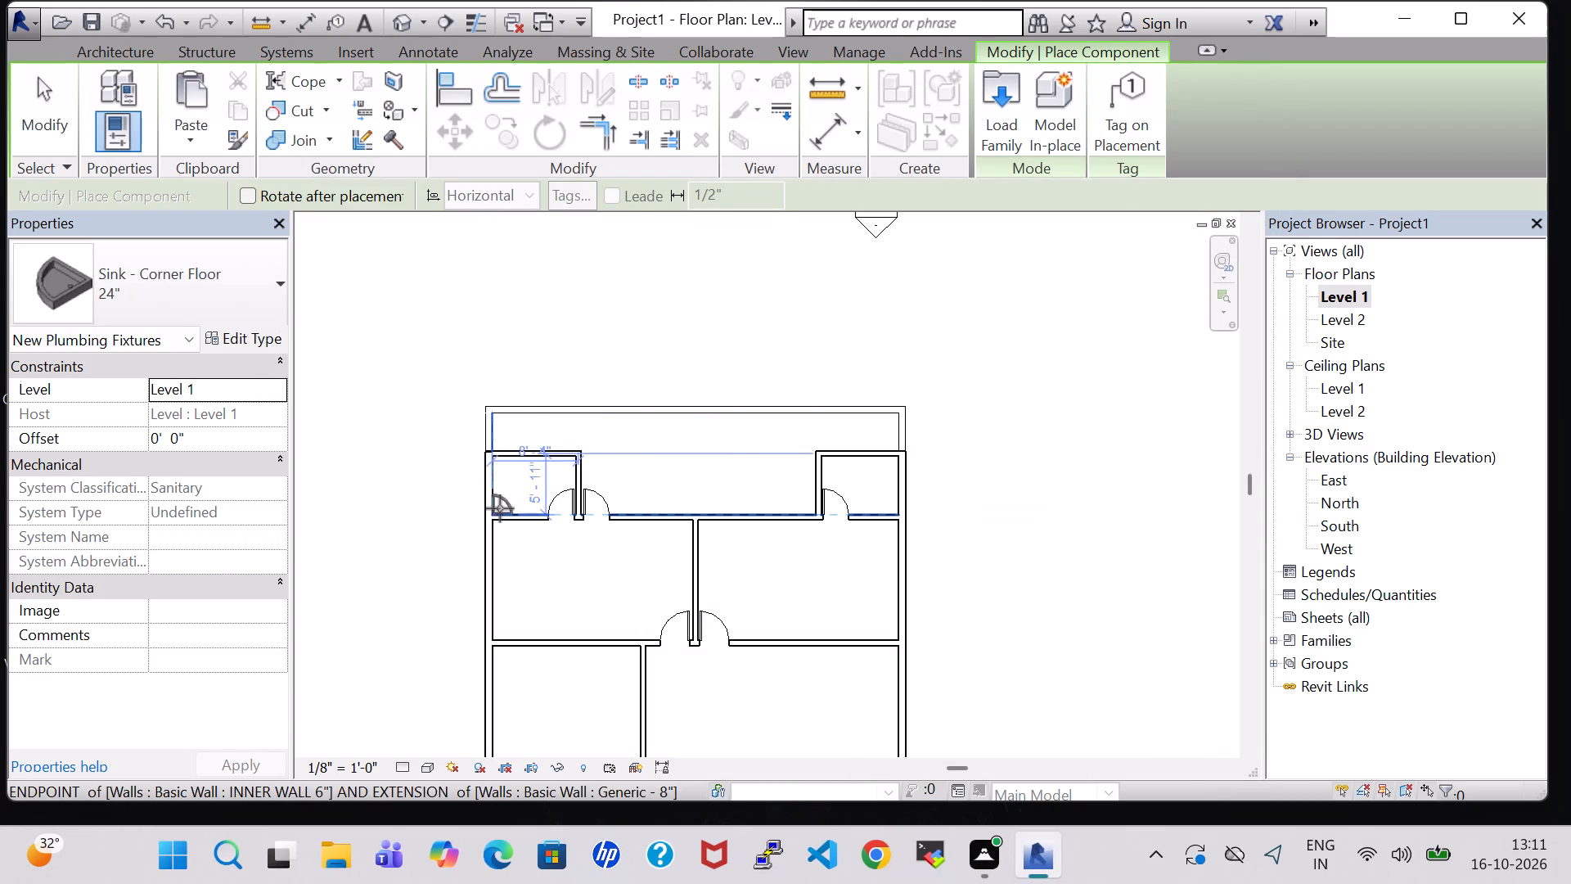
# Place the 24" Sink - Corner Floor in the southwest corner of the small northwest room, against both walls.
pyautogui.scroll(9, 500, 508)
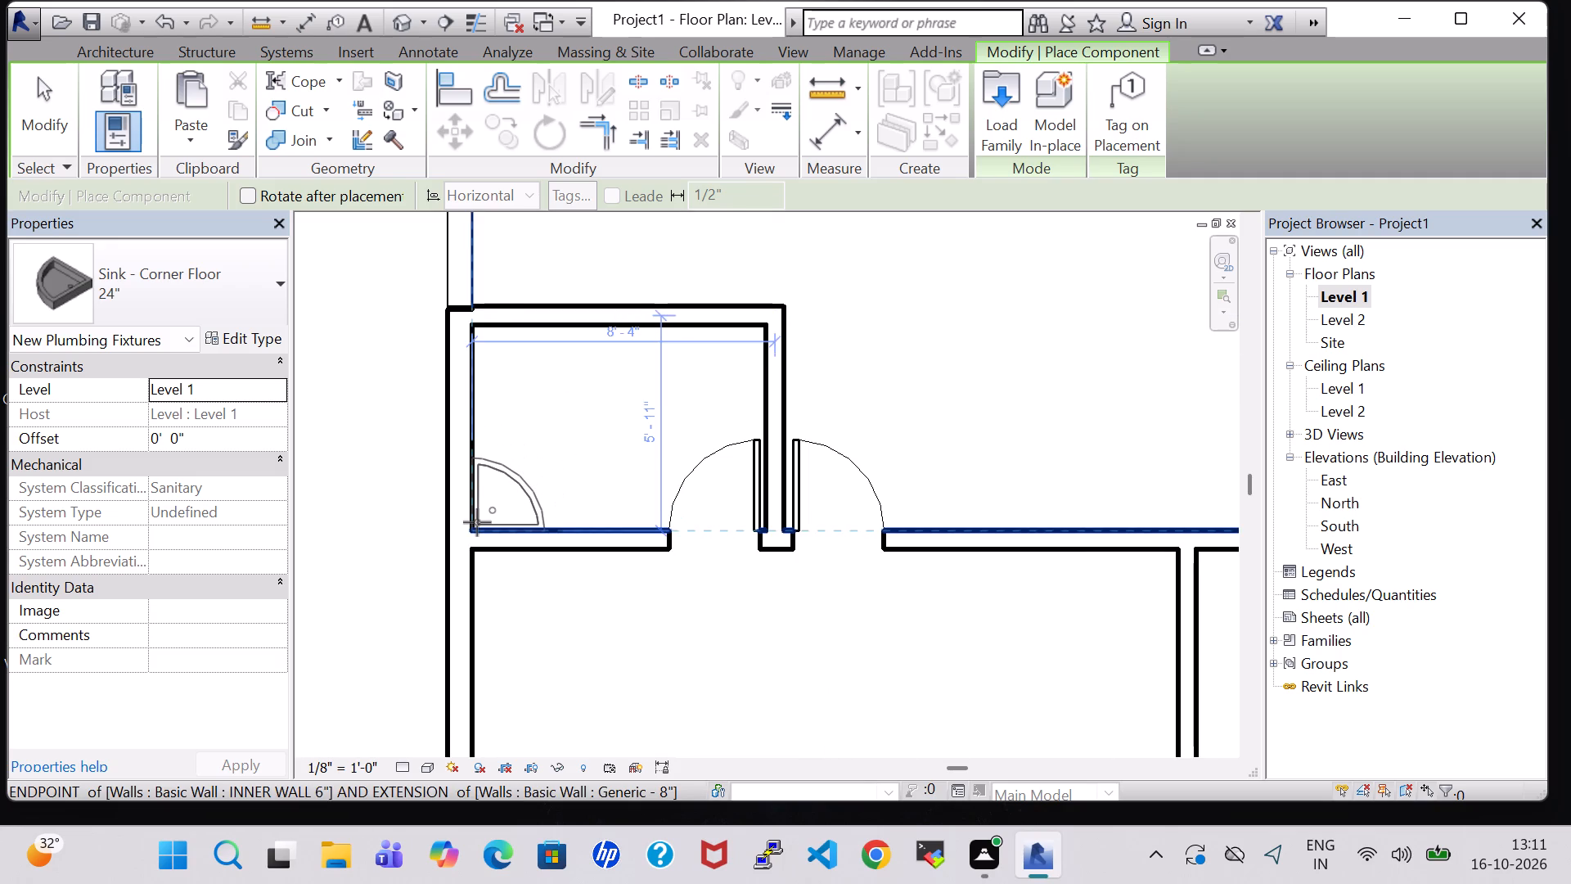
pyautogui.scroll(4, 477, 522)
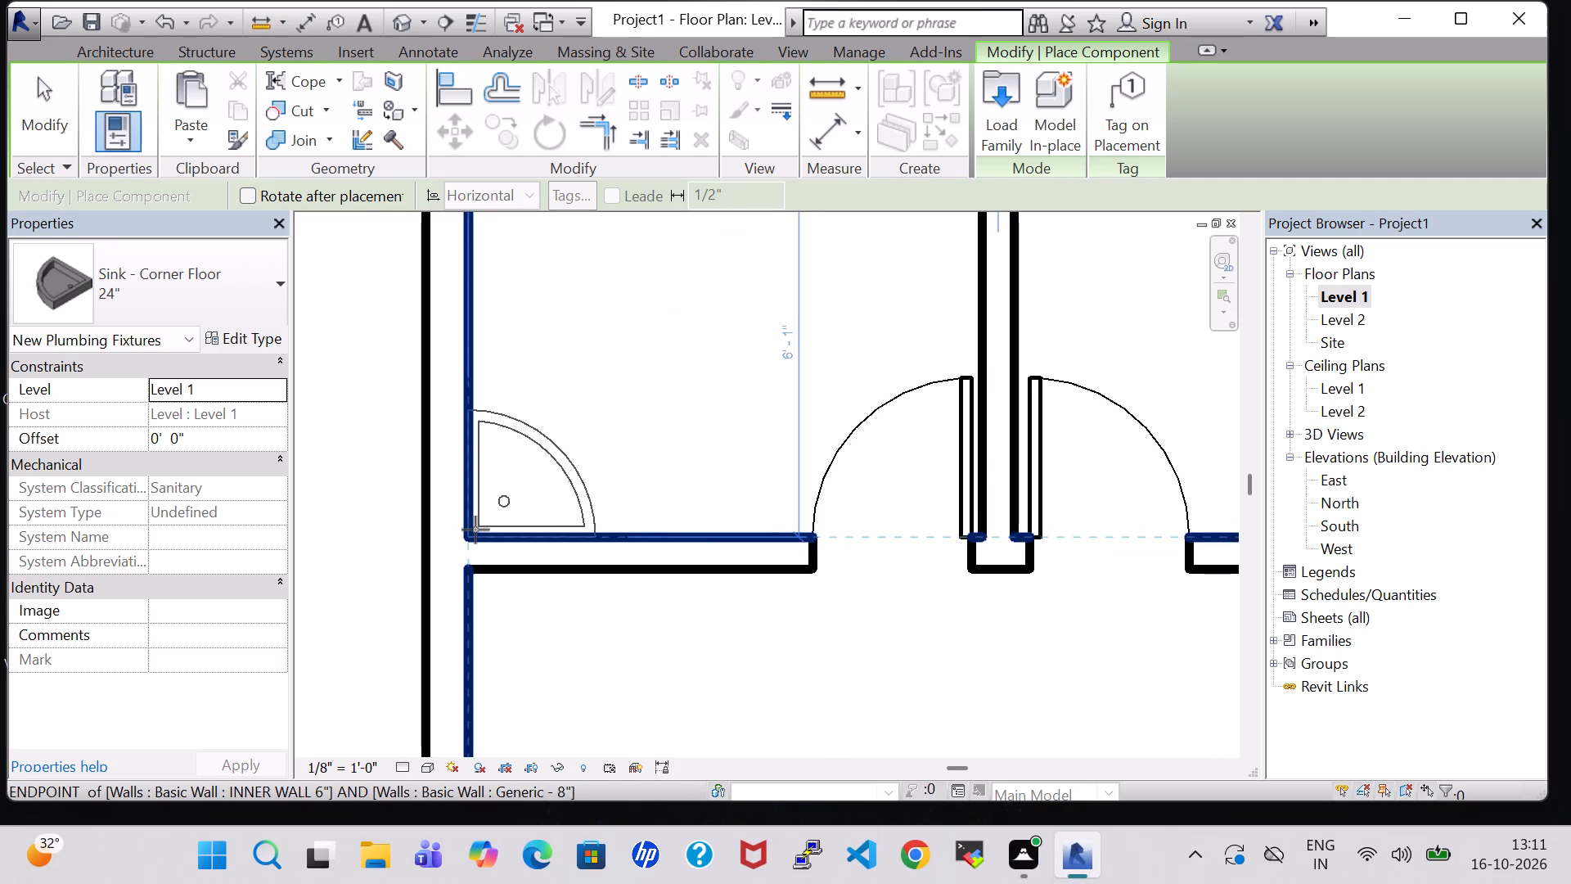
pyautogui.scroll(8, 475, 530)
pyautogui.click(475, 530)
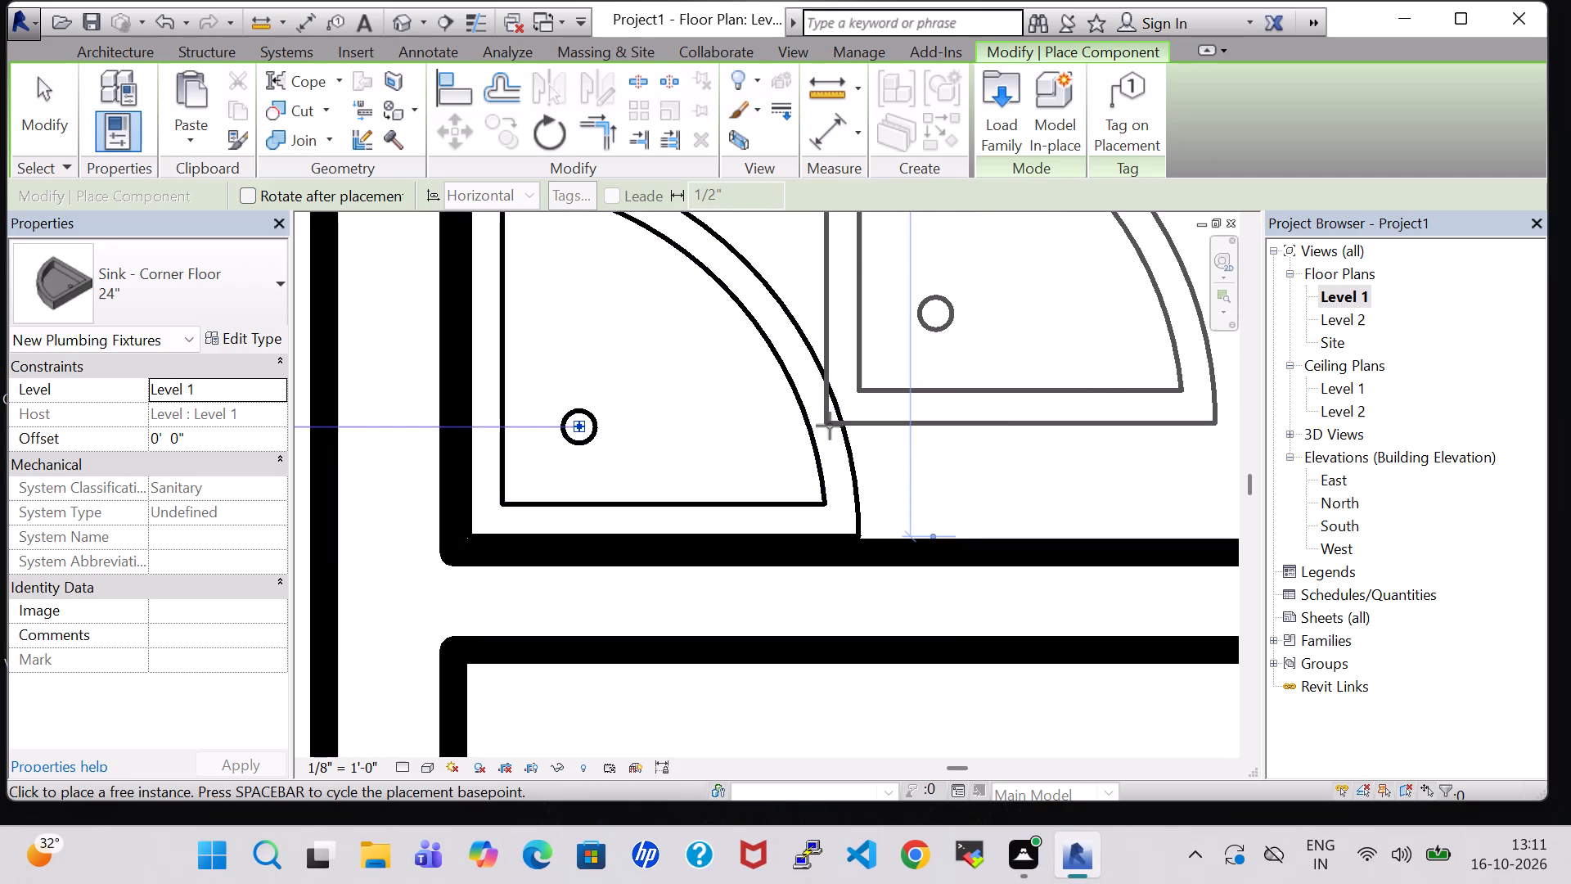
pyautogui.press('Escape')
pyautogui.press('Escape')
# Set the corner sink's offset from Level 1 to 2' 0".
pyautogui.click(803, 412)
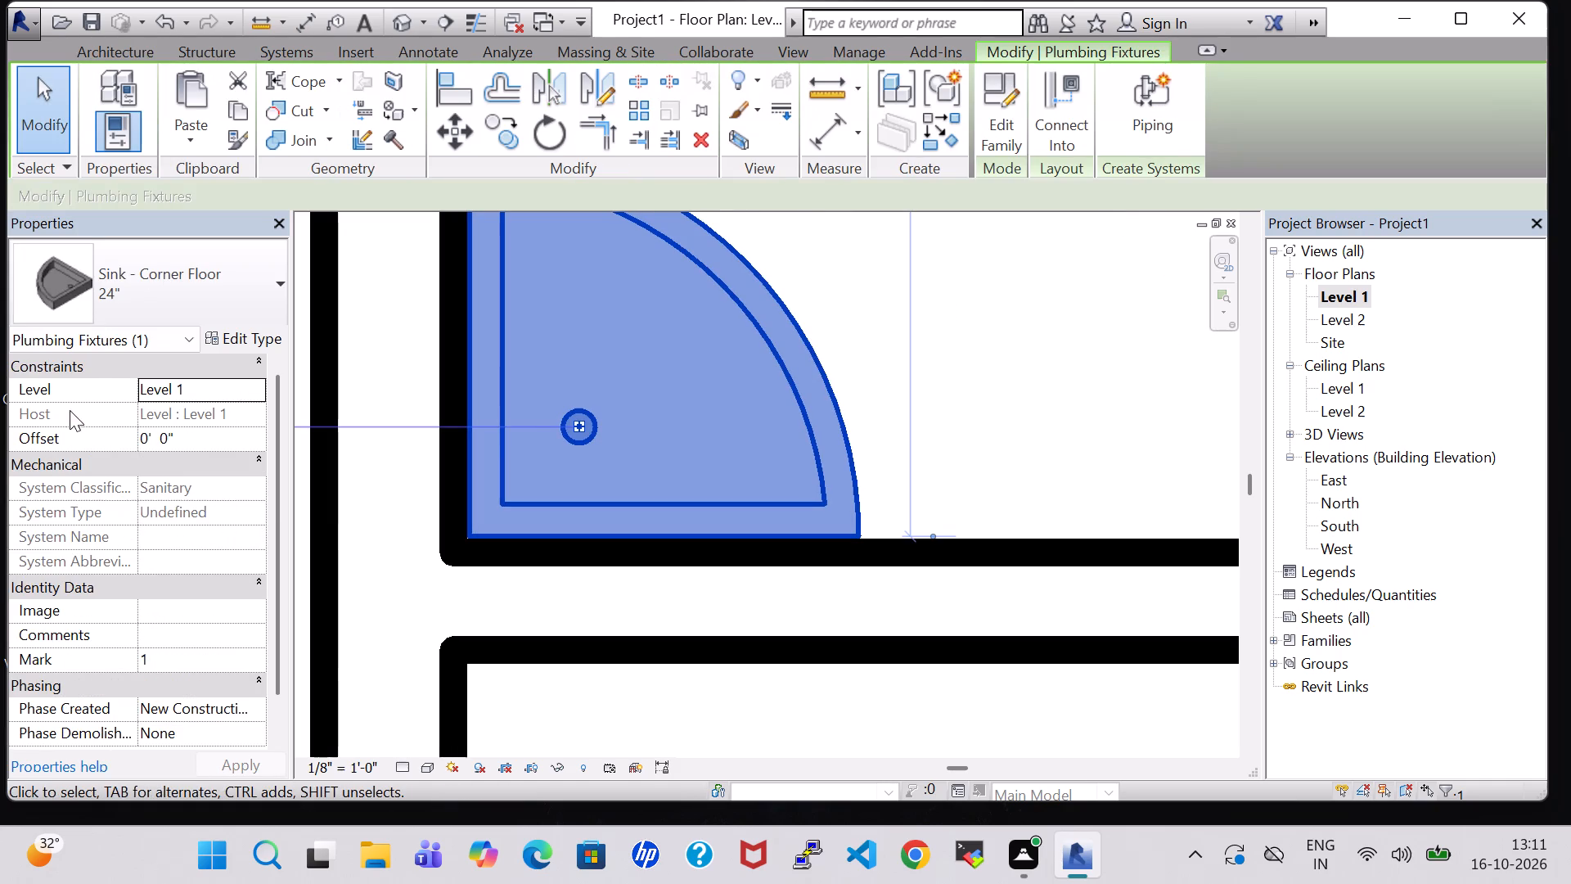
pyautogui.click(150, 438)
pyautogui.press('BackSpace')
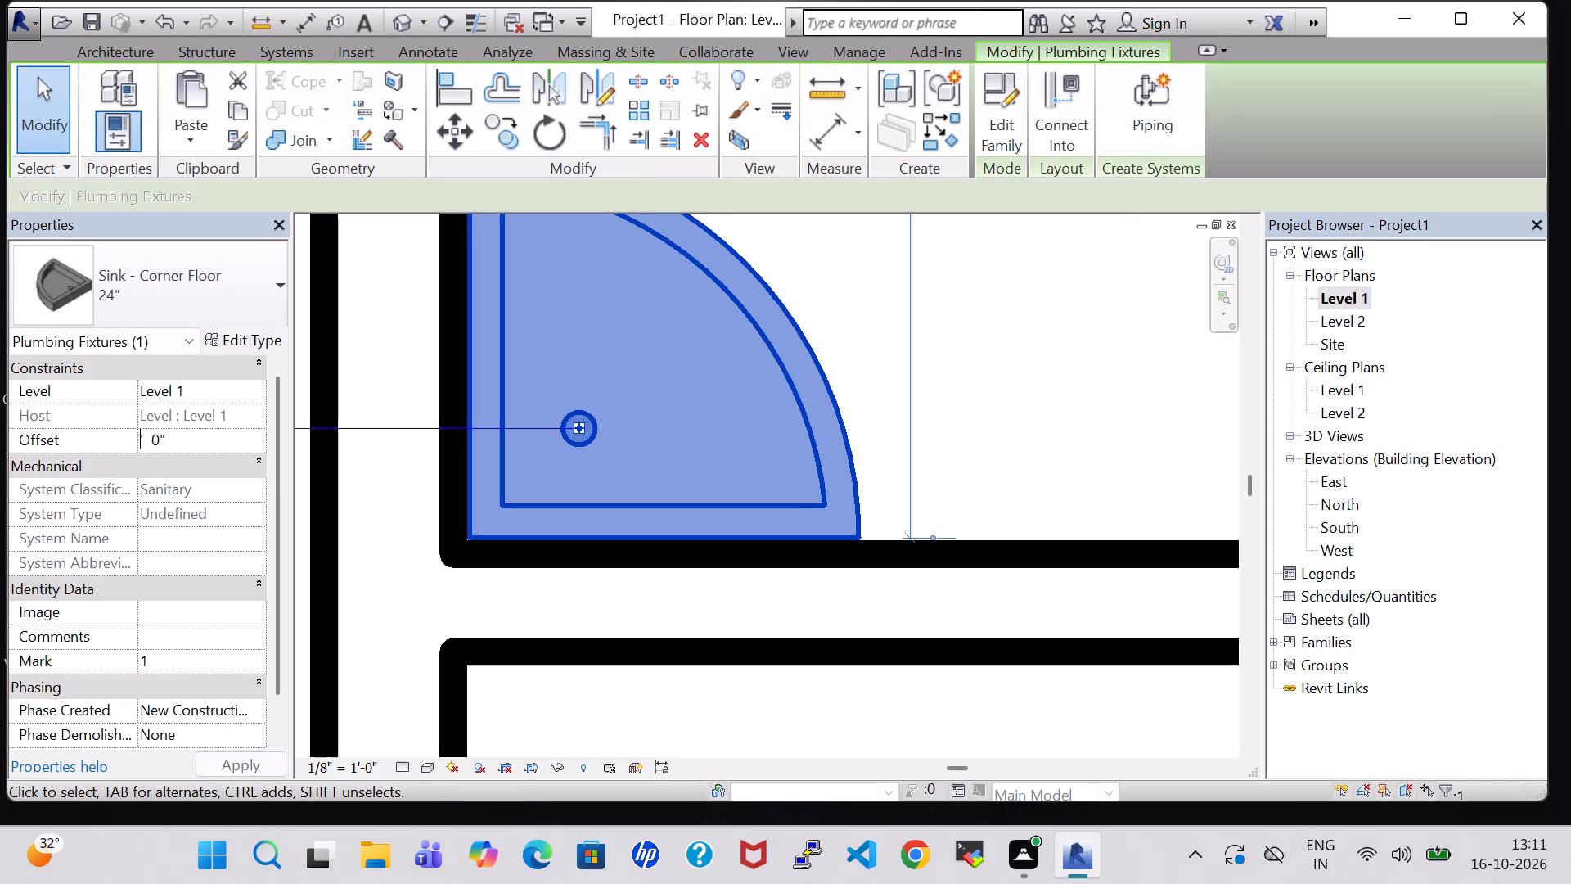
pyautogui.press('2')
pyautogui.click(229, 773)
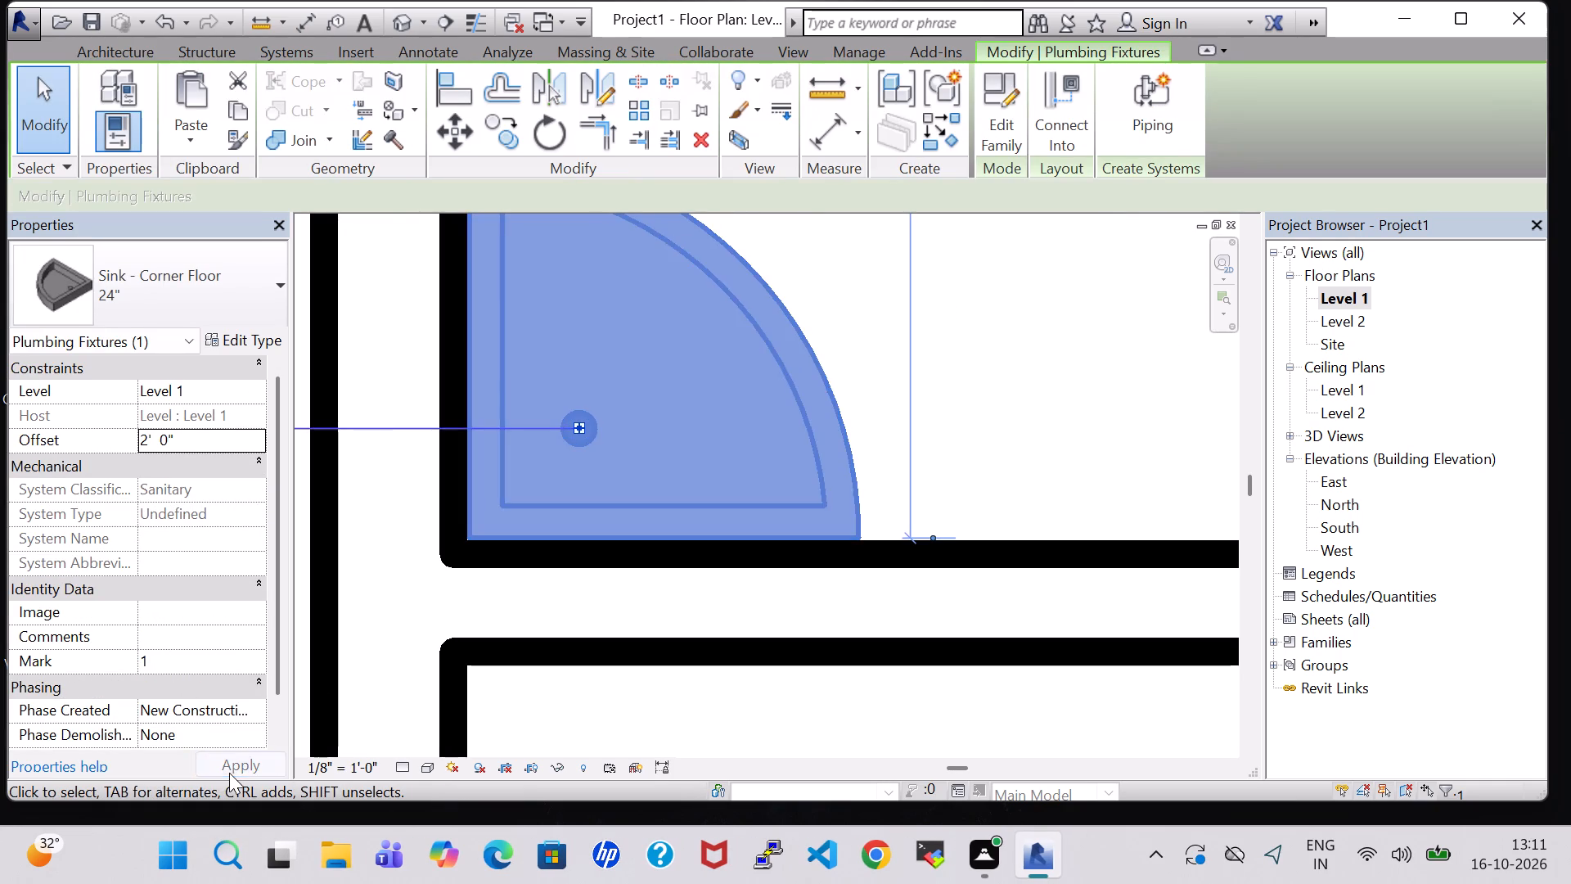
pyautogui.click(1032, 366)
# Load the Toilet-Domestic-3D family from the US Imperial library's Plumbing, Architectural, Fixtures, Water Closets folder for component placement.
pyautogui.scroll(-3, 1032, 366)
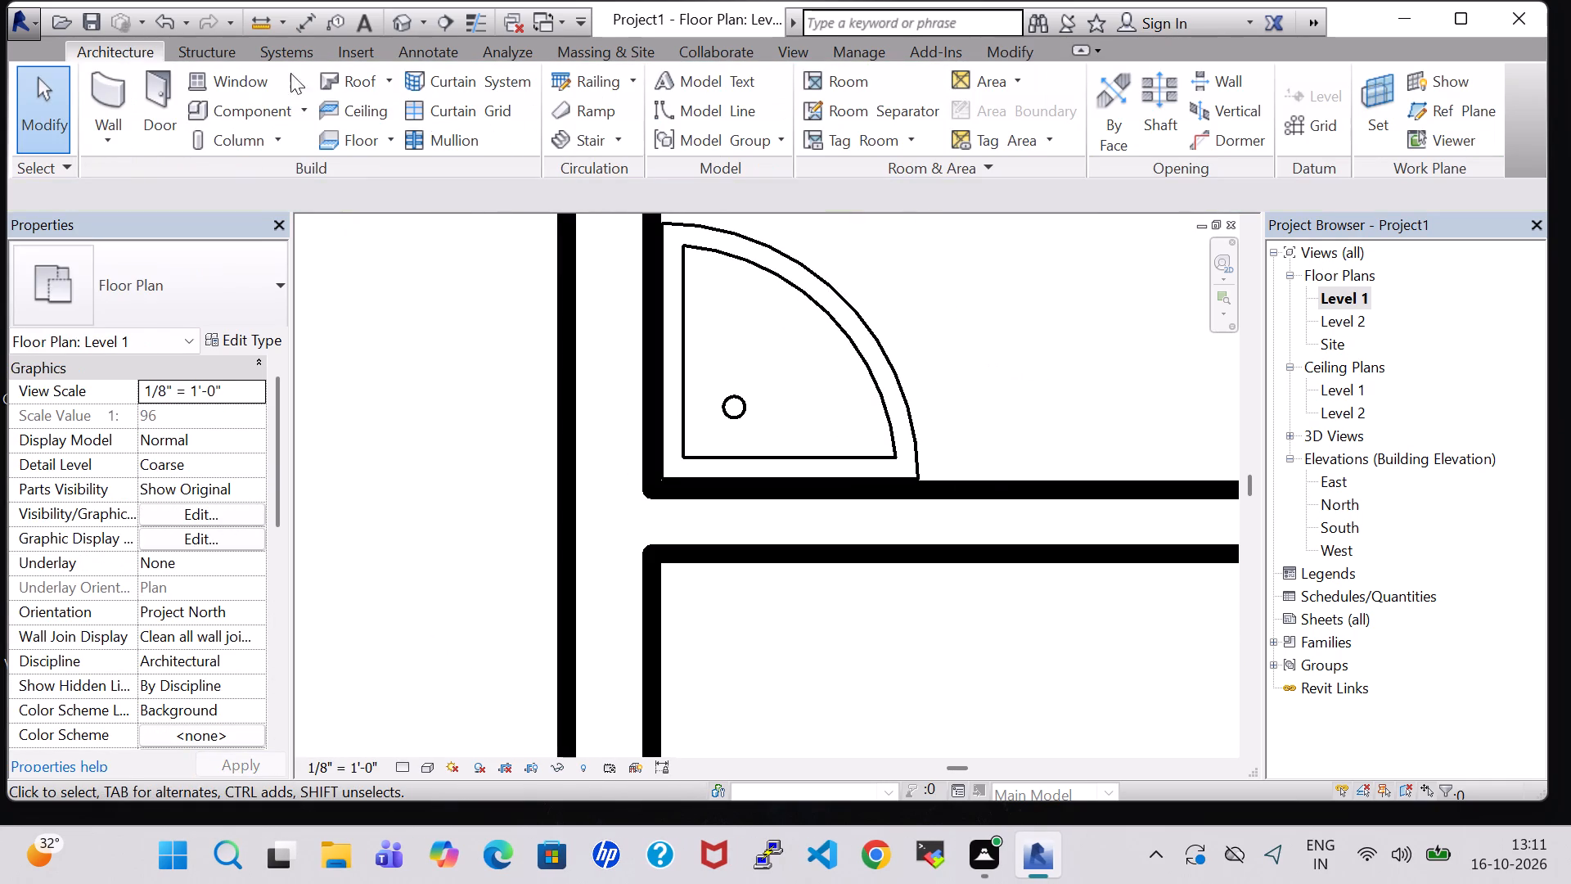
pyautogui.click(252, 123)
pyautogui.click(993, 108)
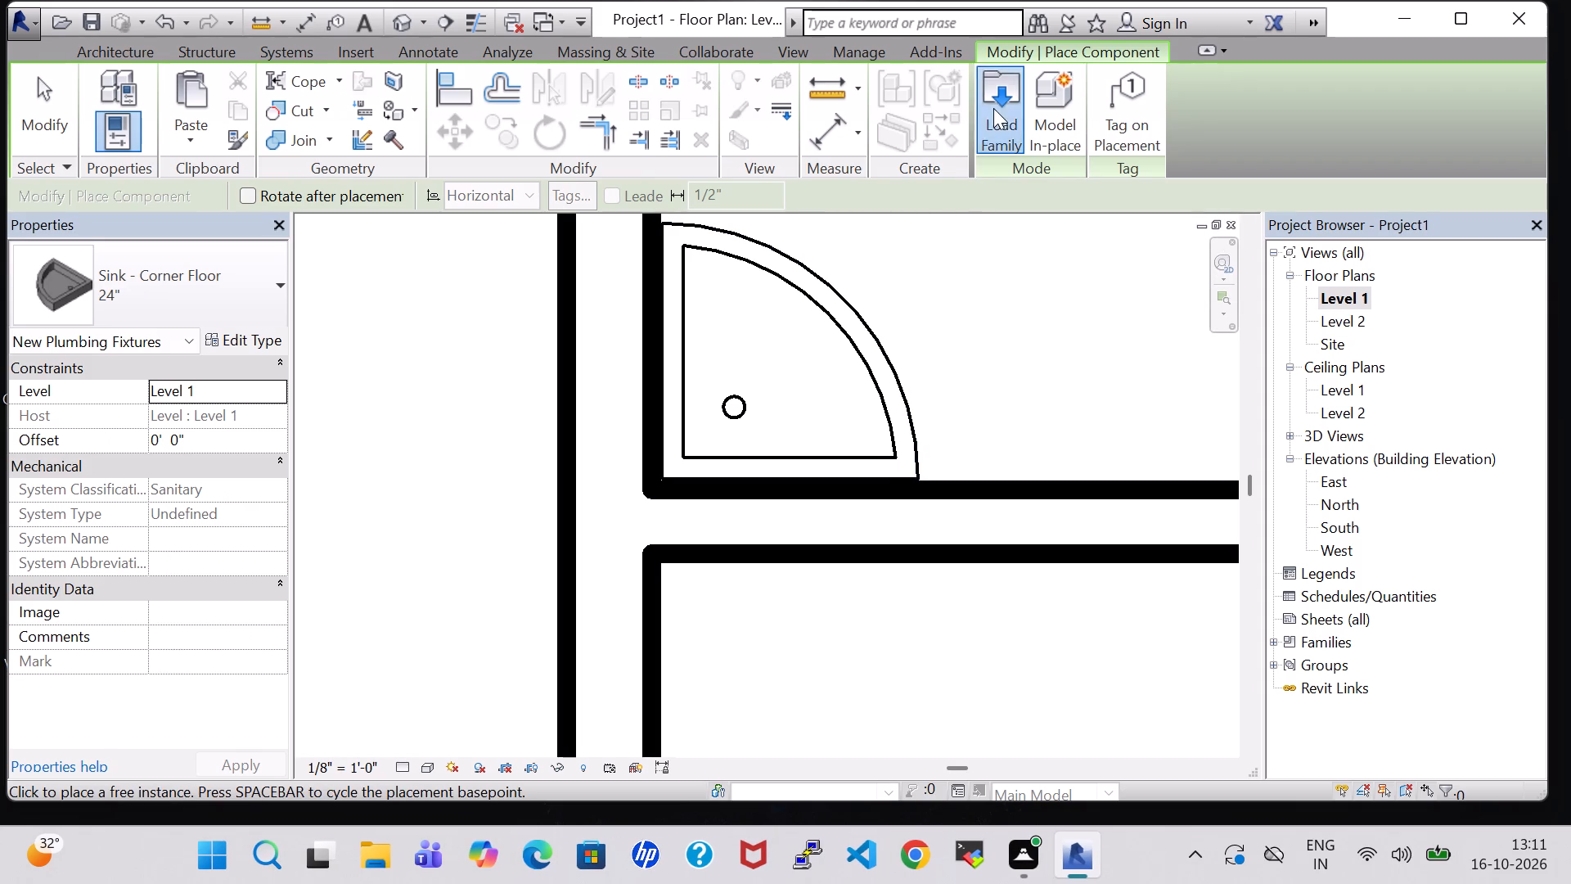
pyautogui.click(938, 548)
pyautogui.press('p')
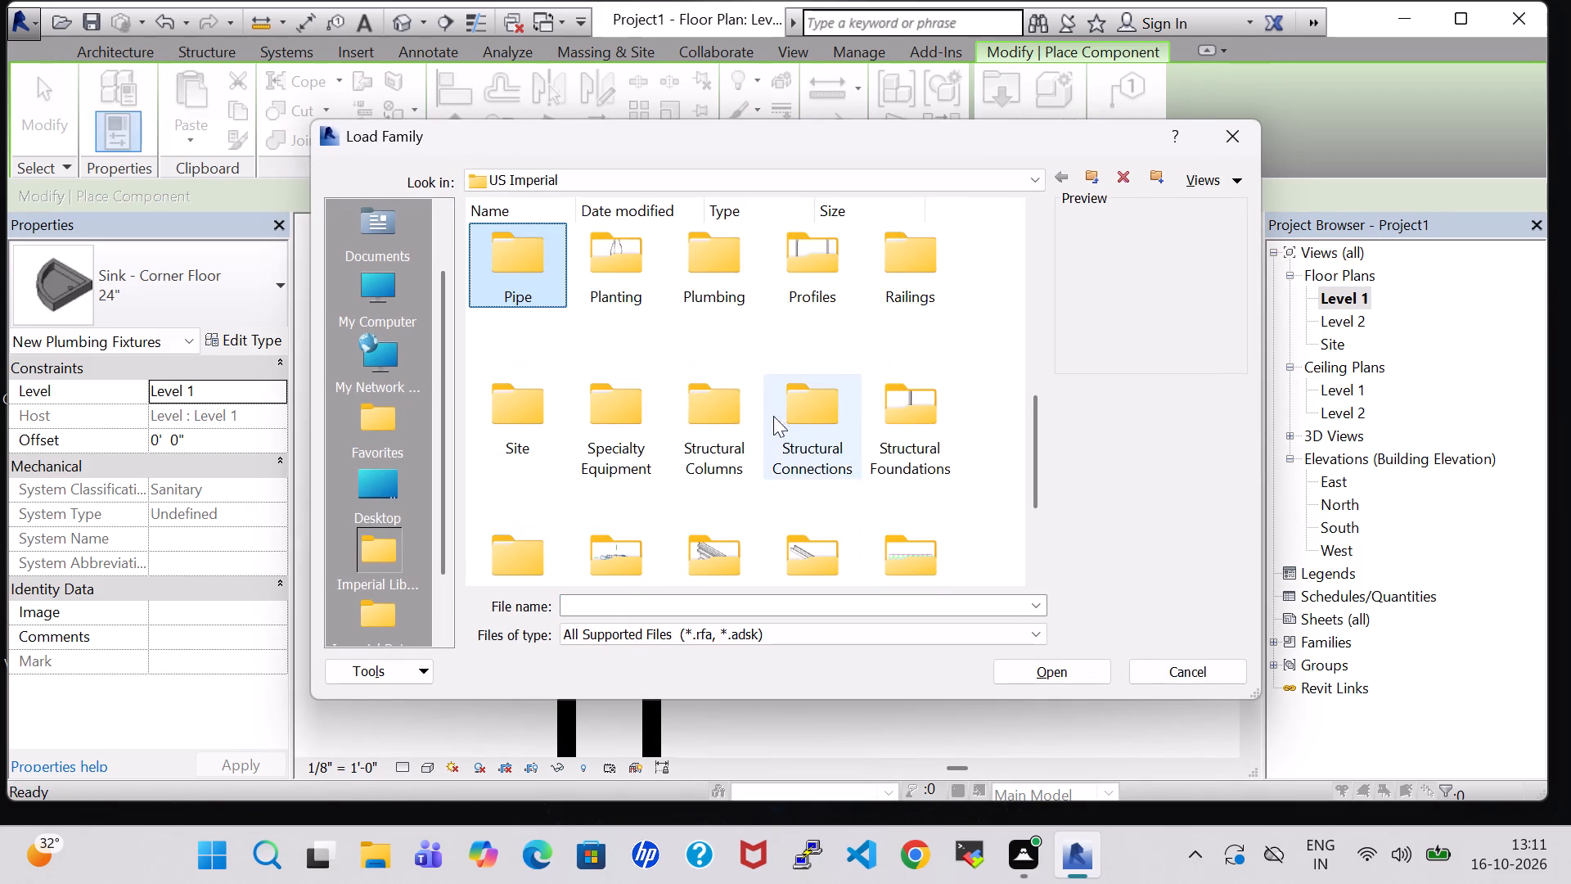
pyautogui.doubleClick(726, 287)
pyautogui.tripleClick(532, 252)
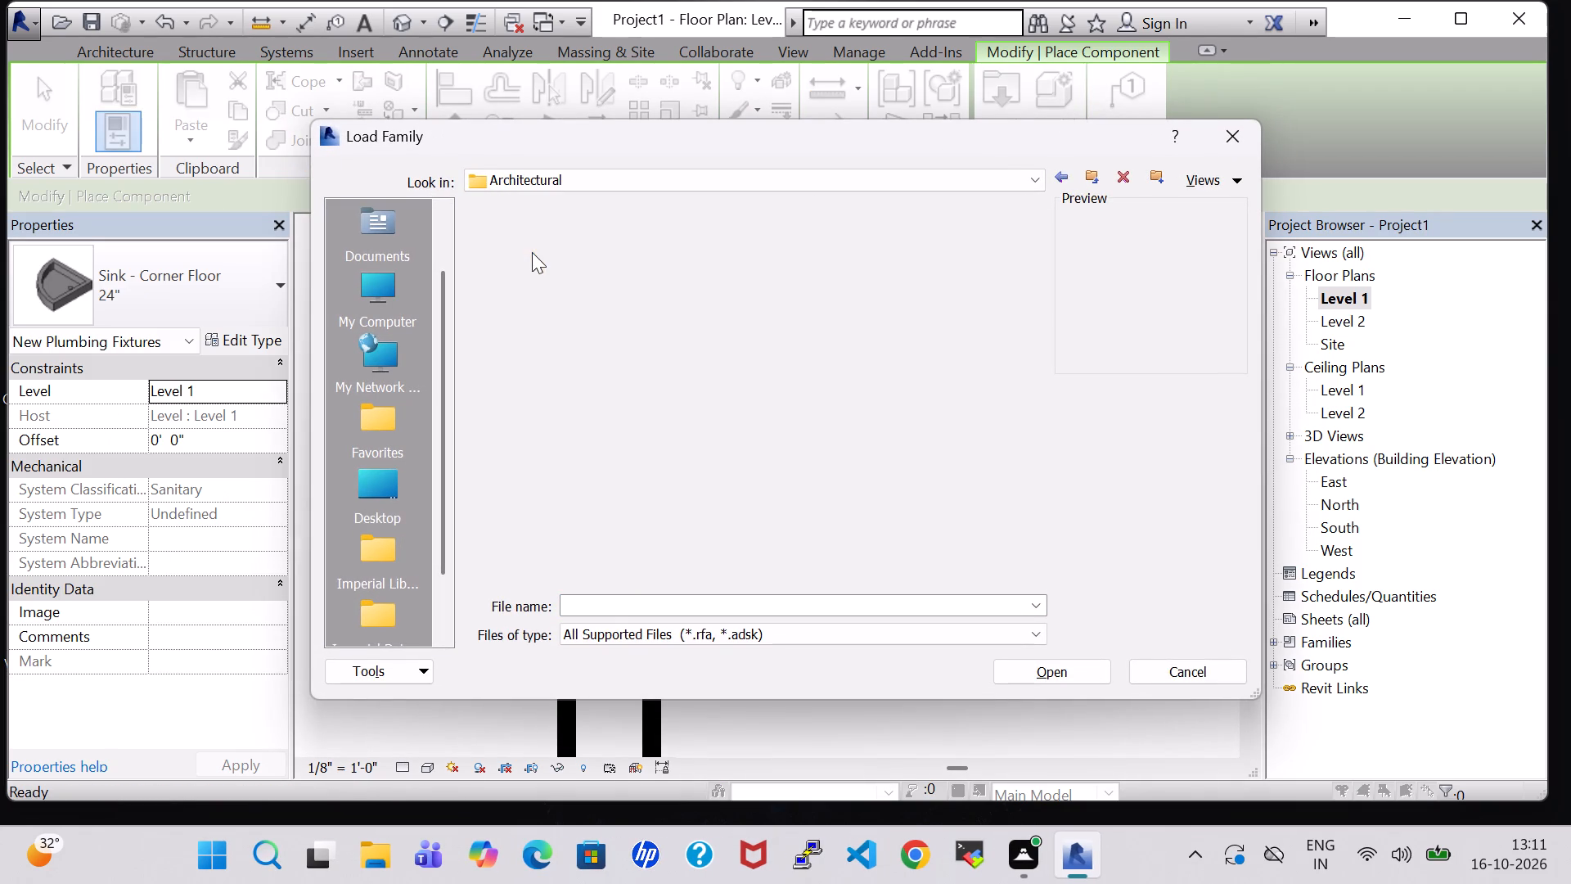
pyautogui.doubleClick(626, 290)
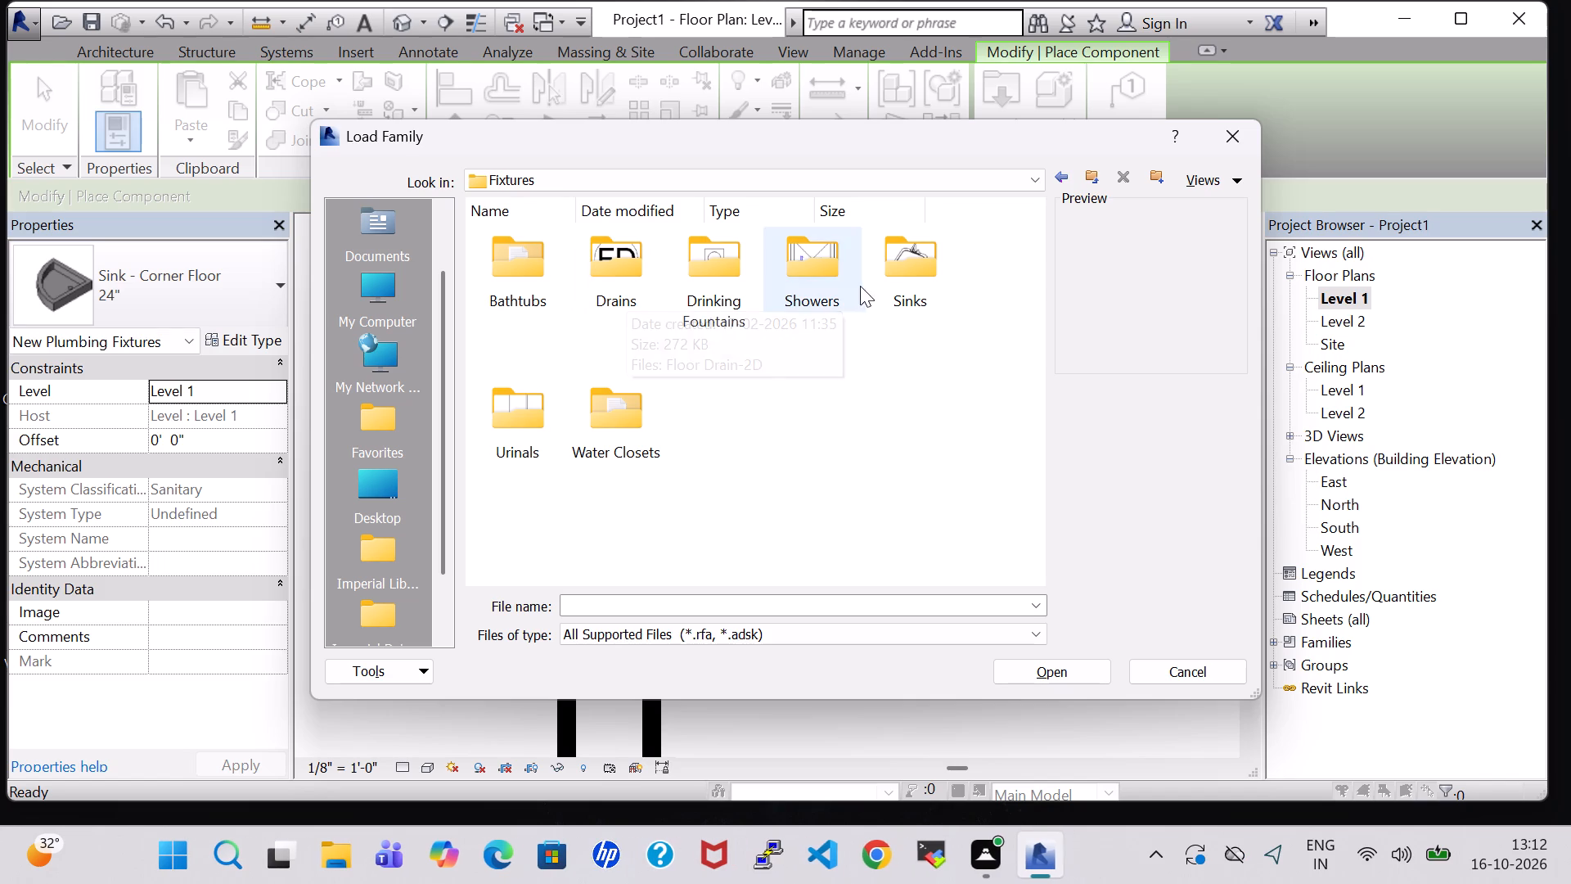
pyautogui.doubleClick(619, 395)
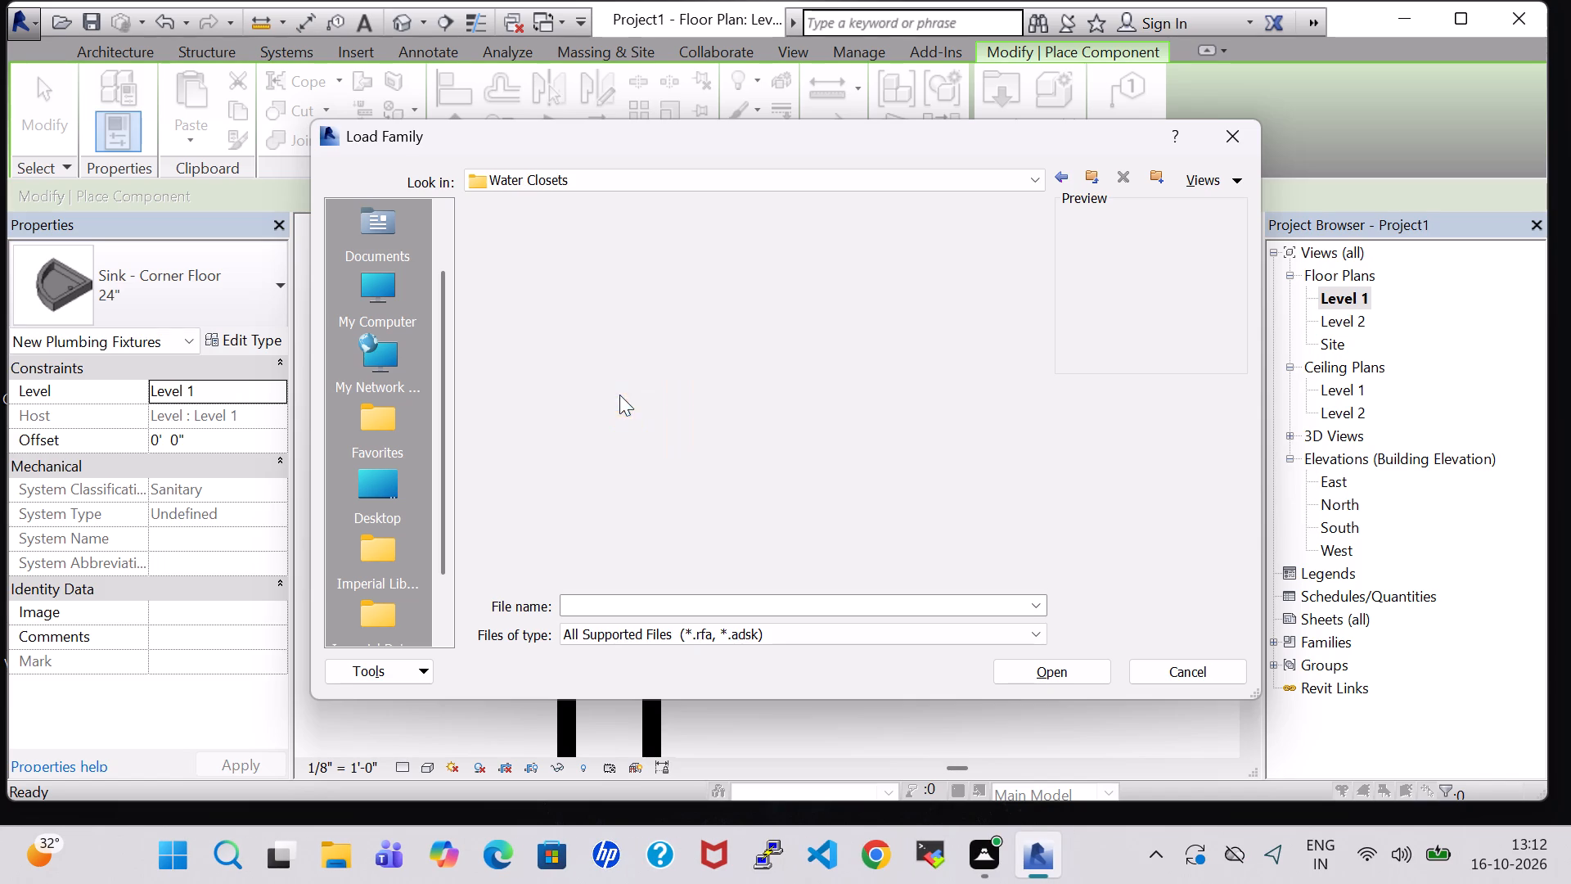
pyautogui.click(781, 255)
pyautogui.click(1048, 683)
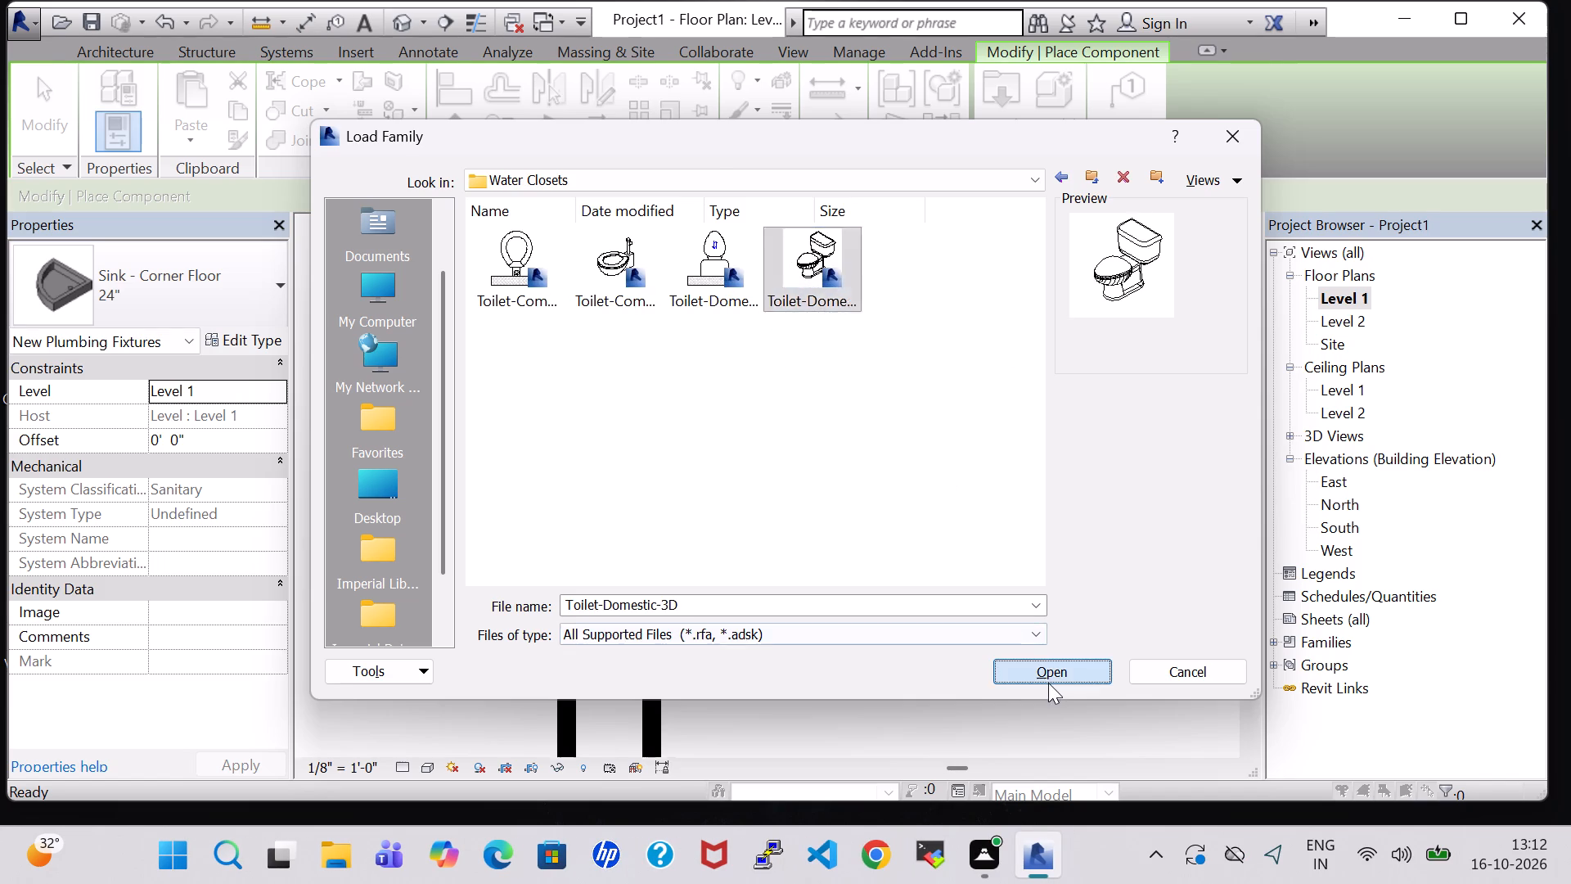
# Place the Toilet-Domestic-3D with its tank against the small northwest room's north wall, about midway along it.
pyautogui.scroll(-4, 912, 414)
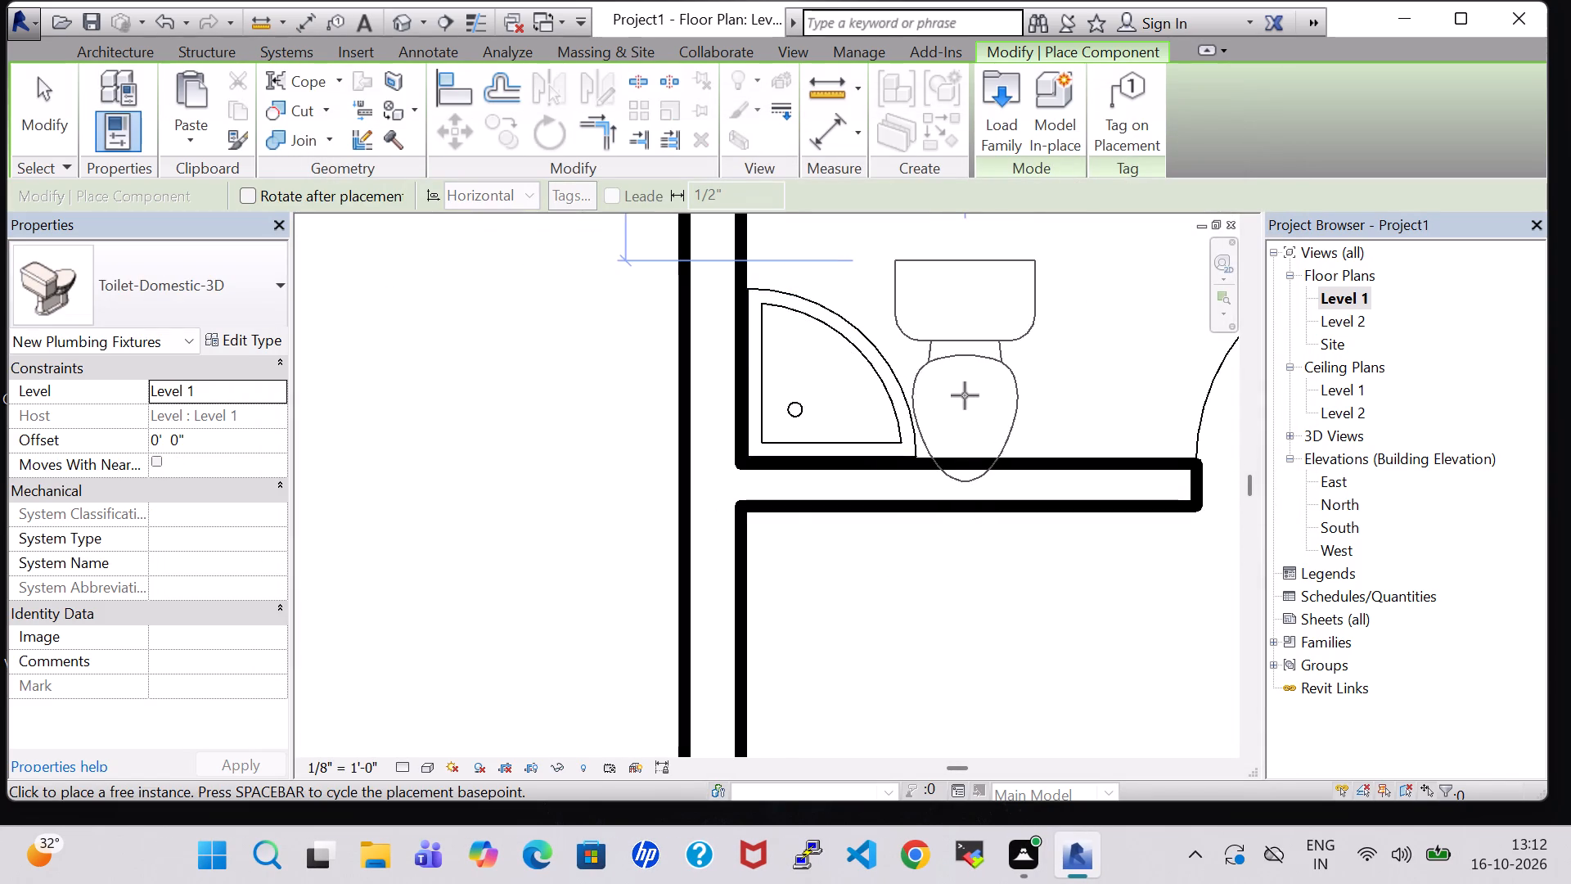
pyautogui.scroll(-1, 965, 395)
pyautogui.moveTo(965, 395); pyautogui.dragTo(850, 526, button='middle')
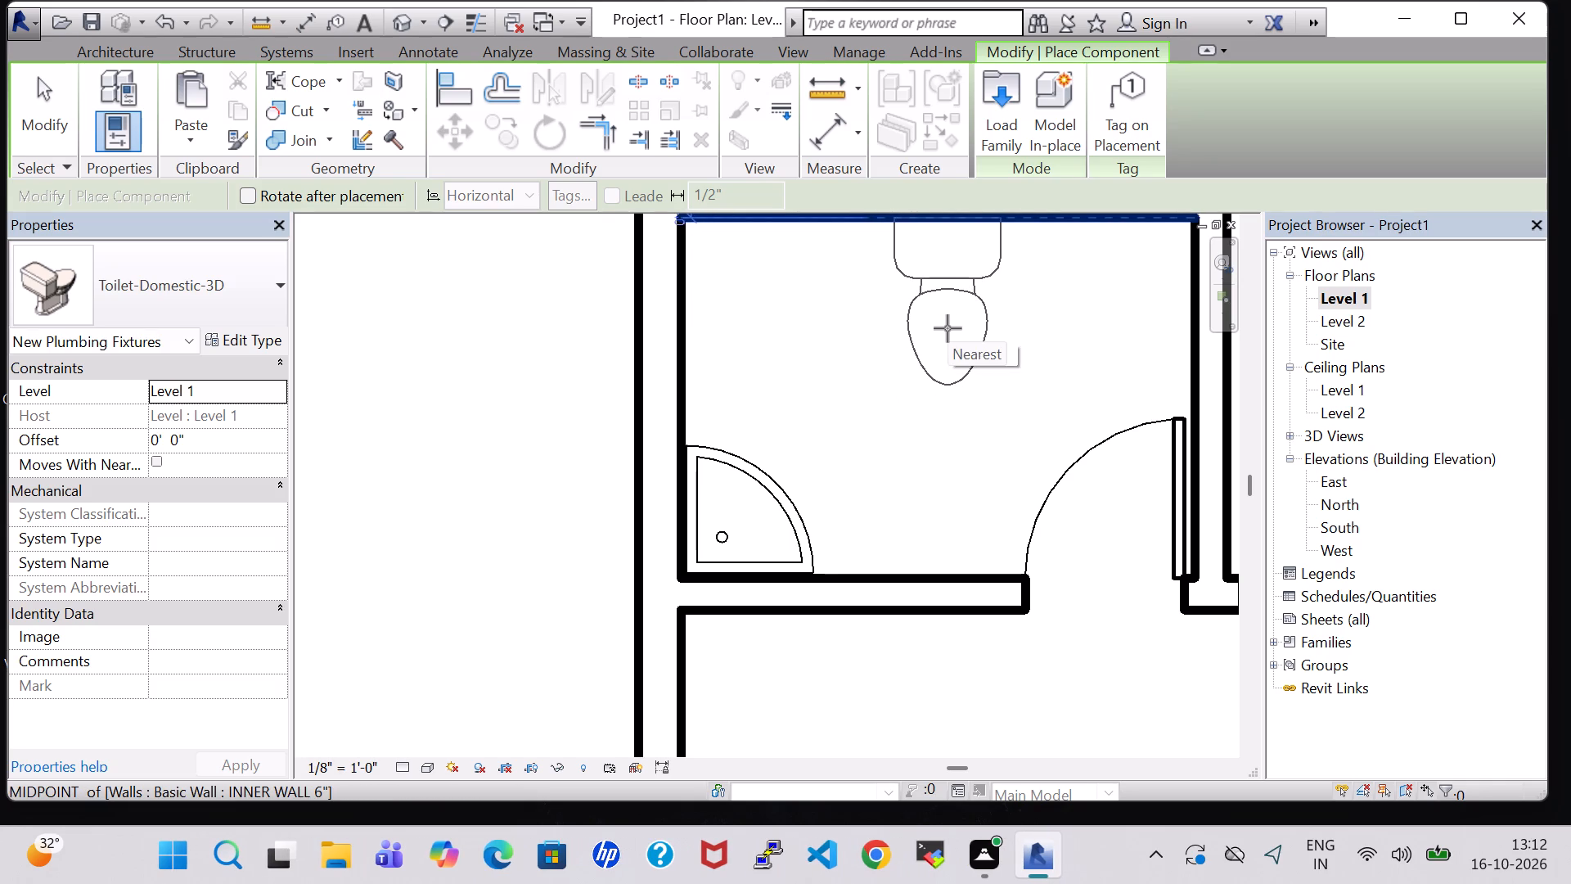
pyautogui.scroll(3, 944, 332)
pyautogui.moveTo(944, 332); pyautogui.dragTo(936, 616, button='middle')
pyautogui.scroll(3, 936, 616)
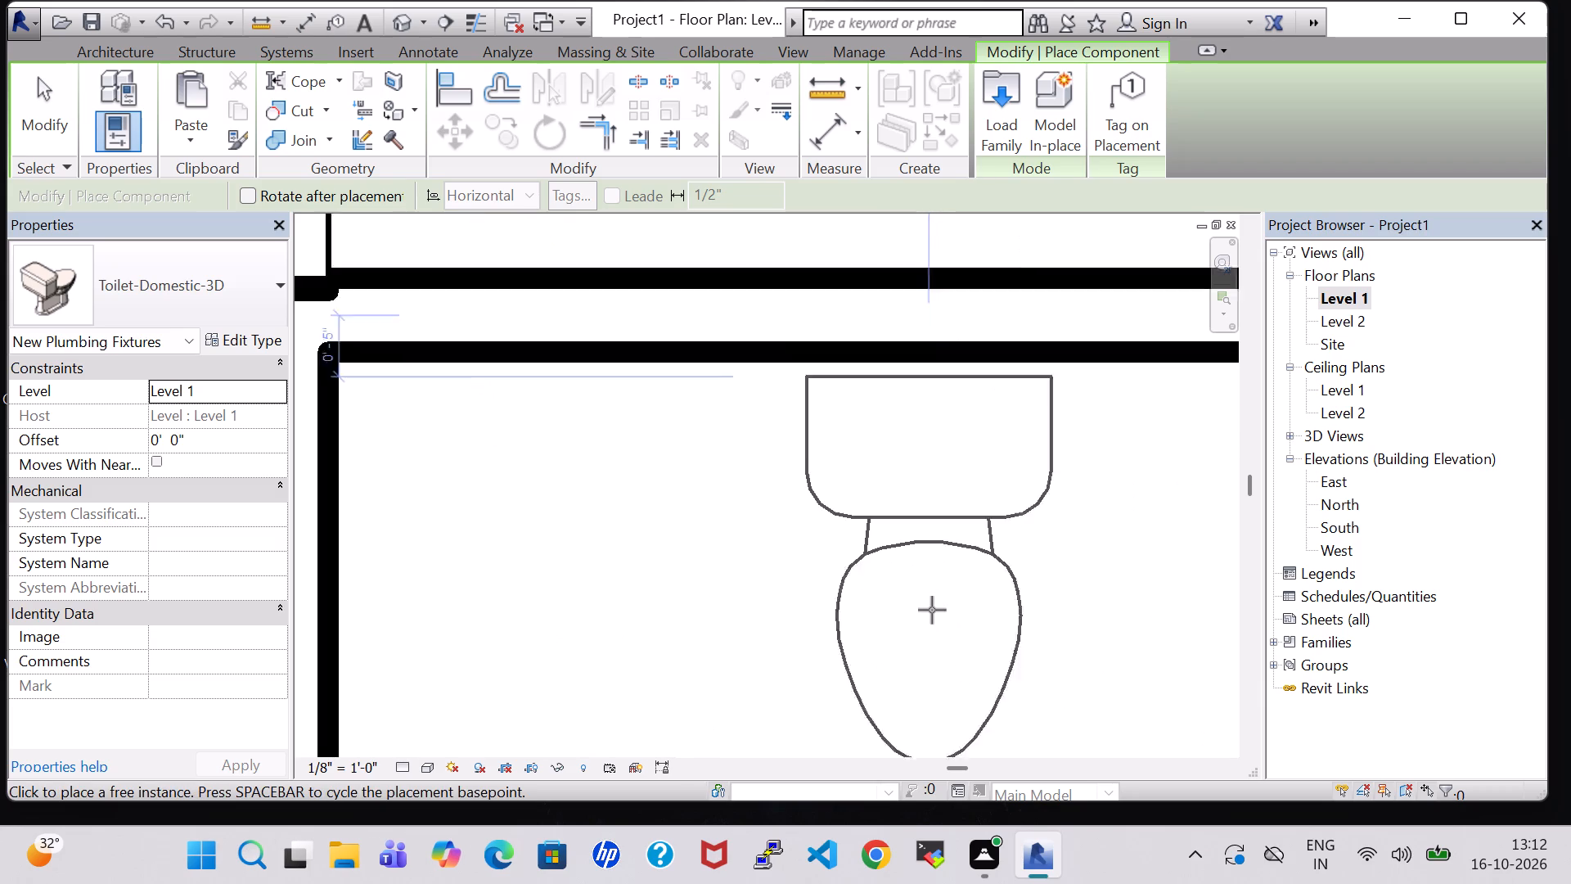
pyautogui.scroll(1, 932, 610)
pyautogui.click(932, 605)
pyautogui.scroll(-4, 932, 605)
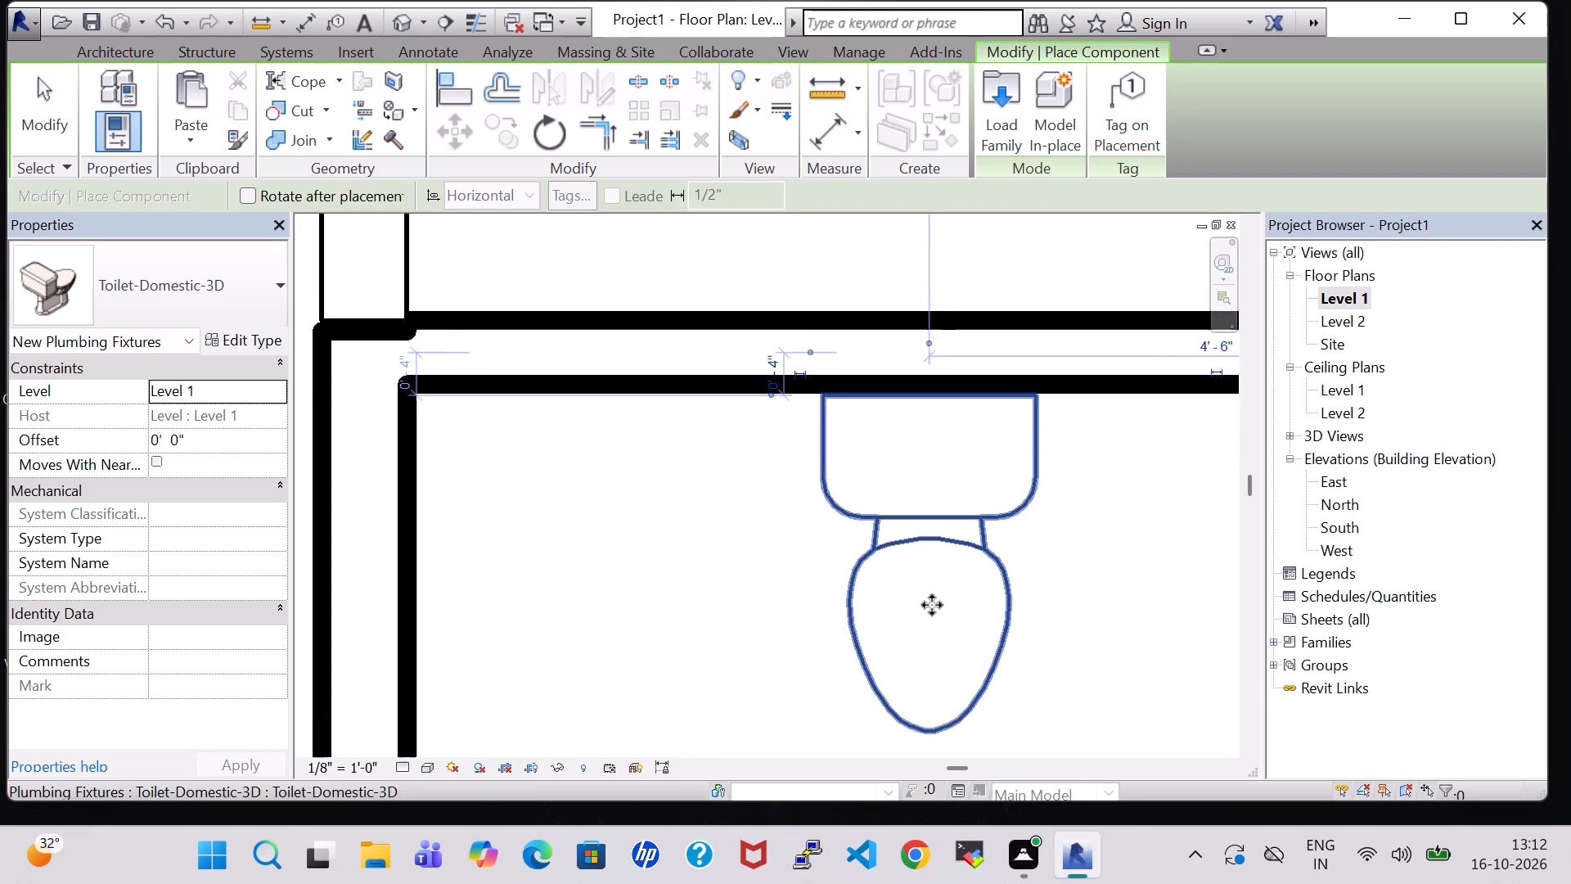
pyautogui.scroll(-4, 932, 605)
pyautogui.press('Escape')
pyautogui.press('Escape')
pyautogui.scroll(-1, 932, 605)
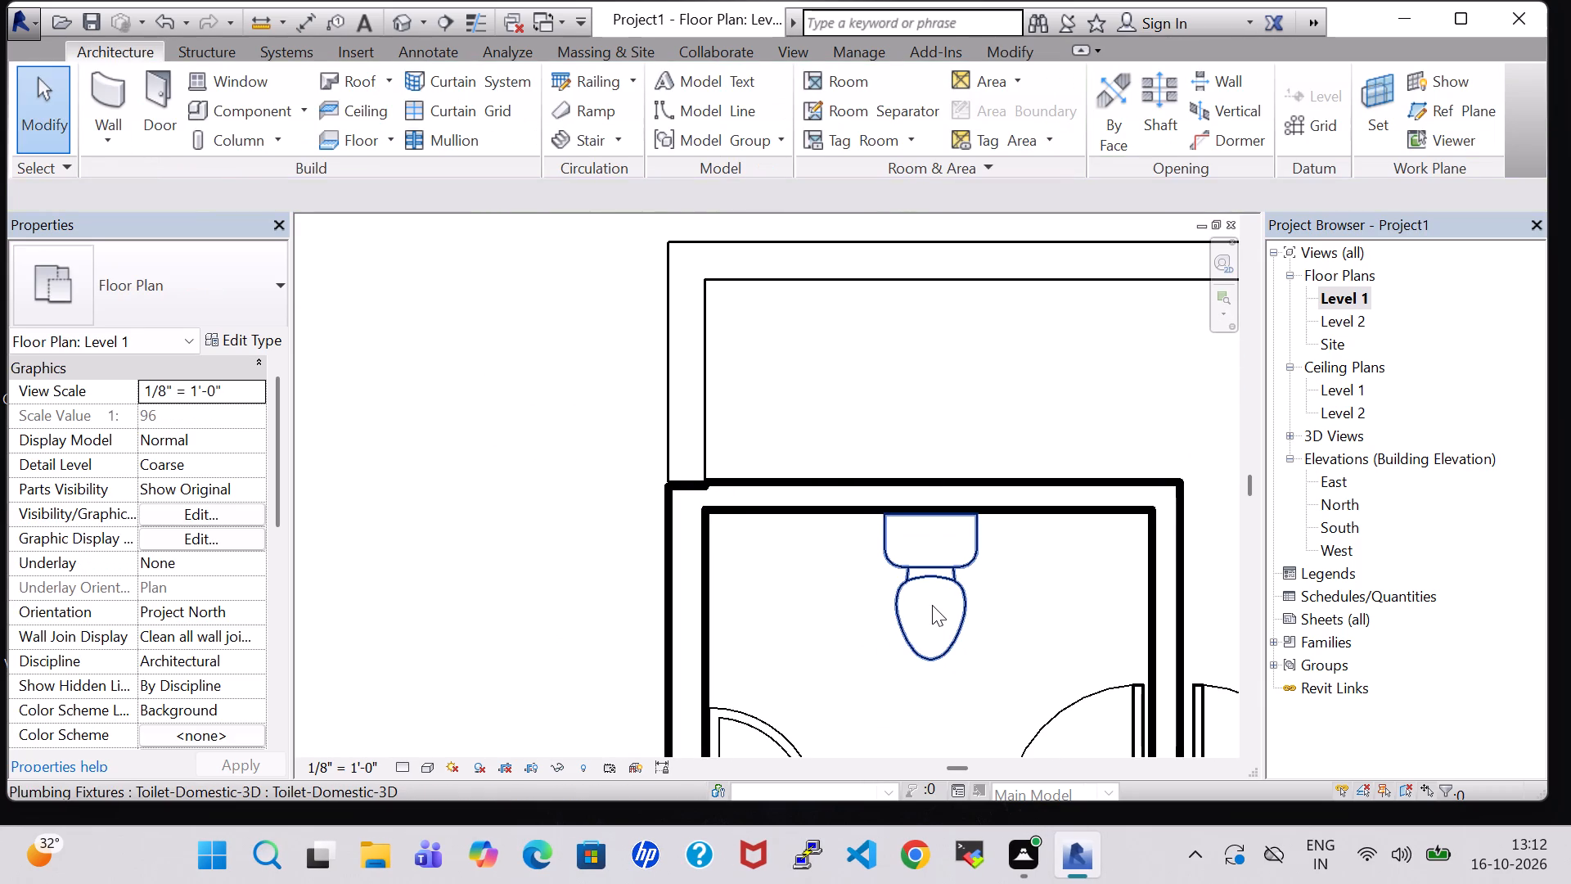
pyautogui.scroll(-2, 932, 605)
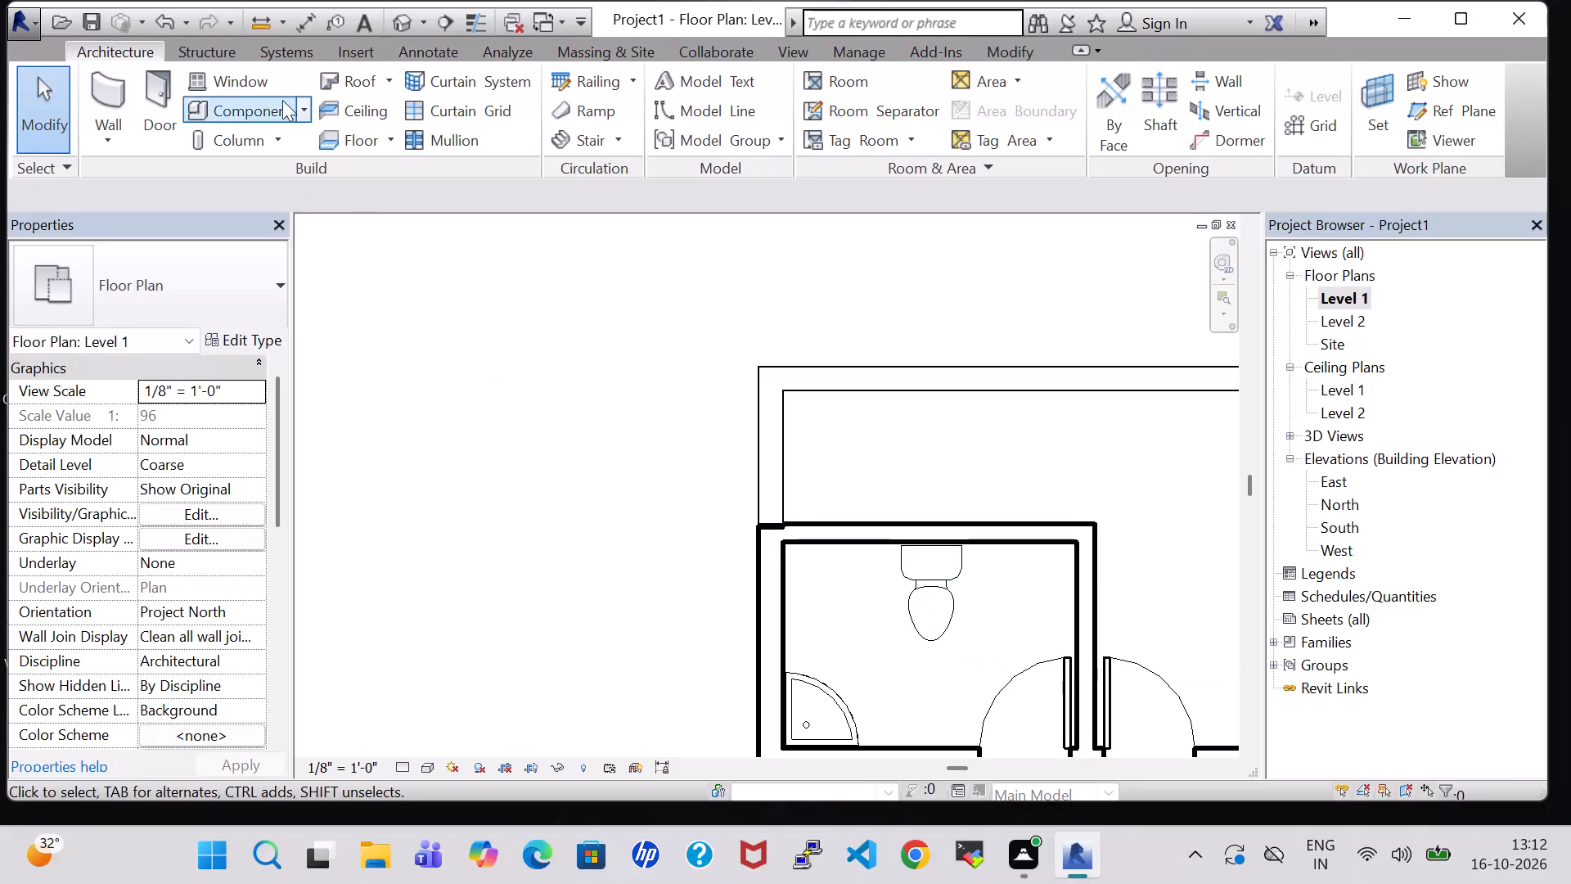
# Open the default 3D view and orient it to the top, framing the northern rooms.
pyautogui.click(401, 29)
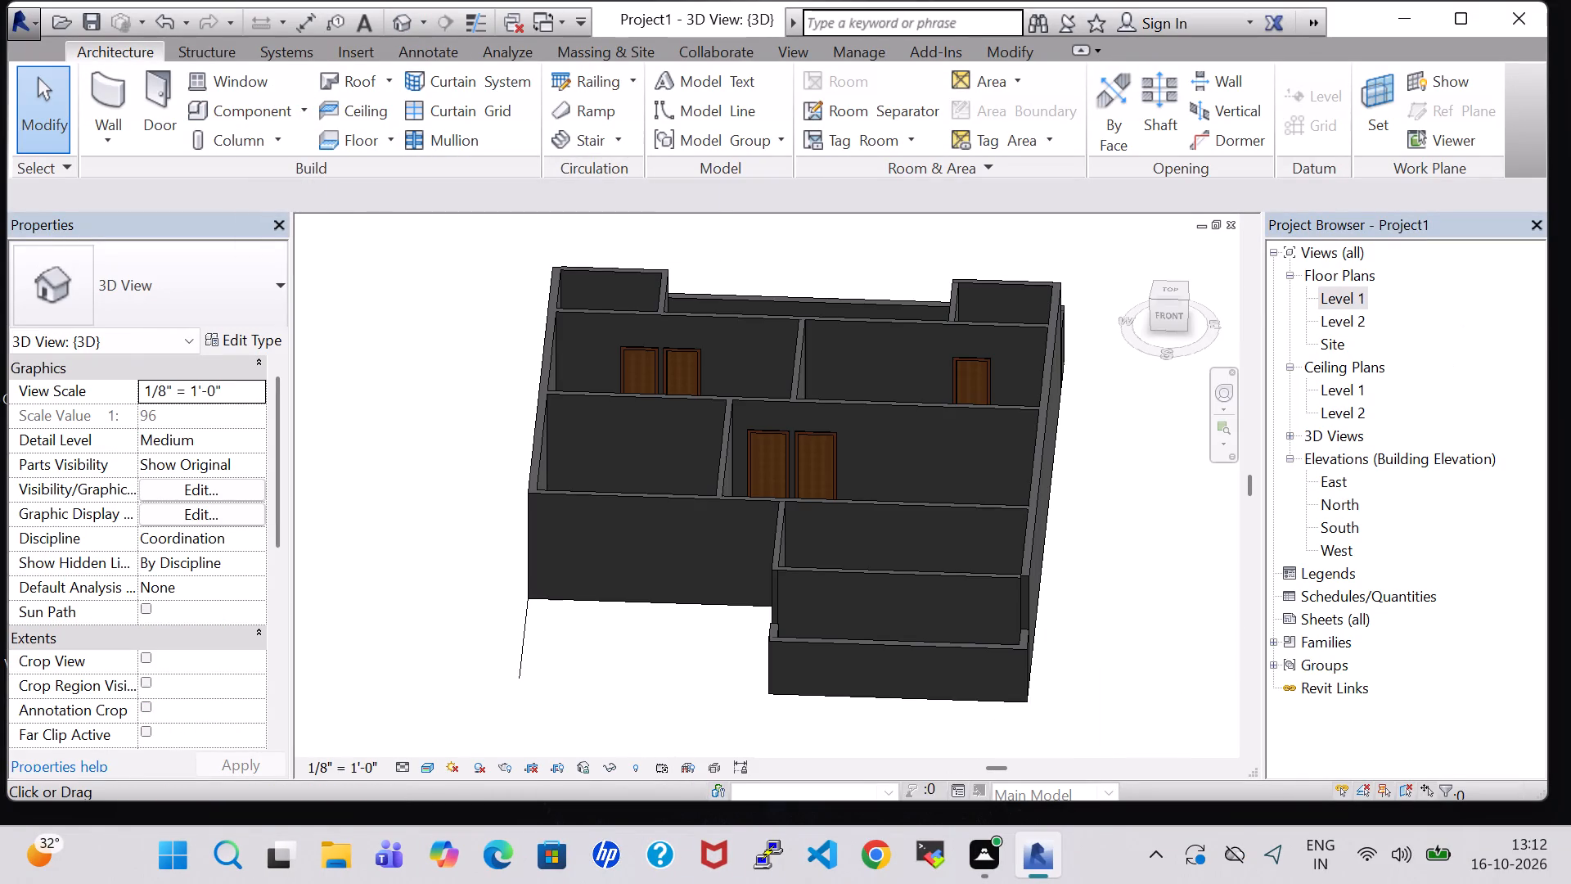
pyautogui.click(1168, 285)
pyautogui.scroll(2, 806, 285)
pyautogui.scroll(2, 710, 297)
pyautogui.moveTo(710, 297); pyautogui.dragTo(765, 341, button='middle')
# Load the Floor Drain - Round family from the US Imperial library's Plumbing, MEP, Fixtures, Drains folder for component placement.
pyautogui.click(251, 119)
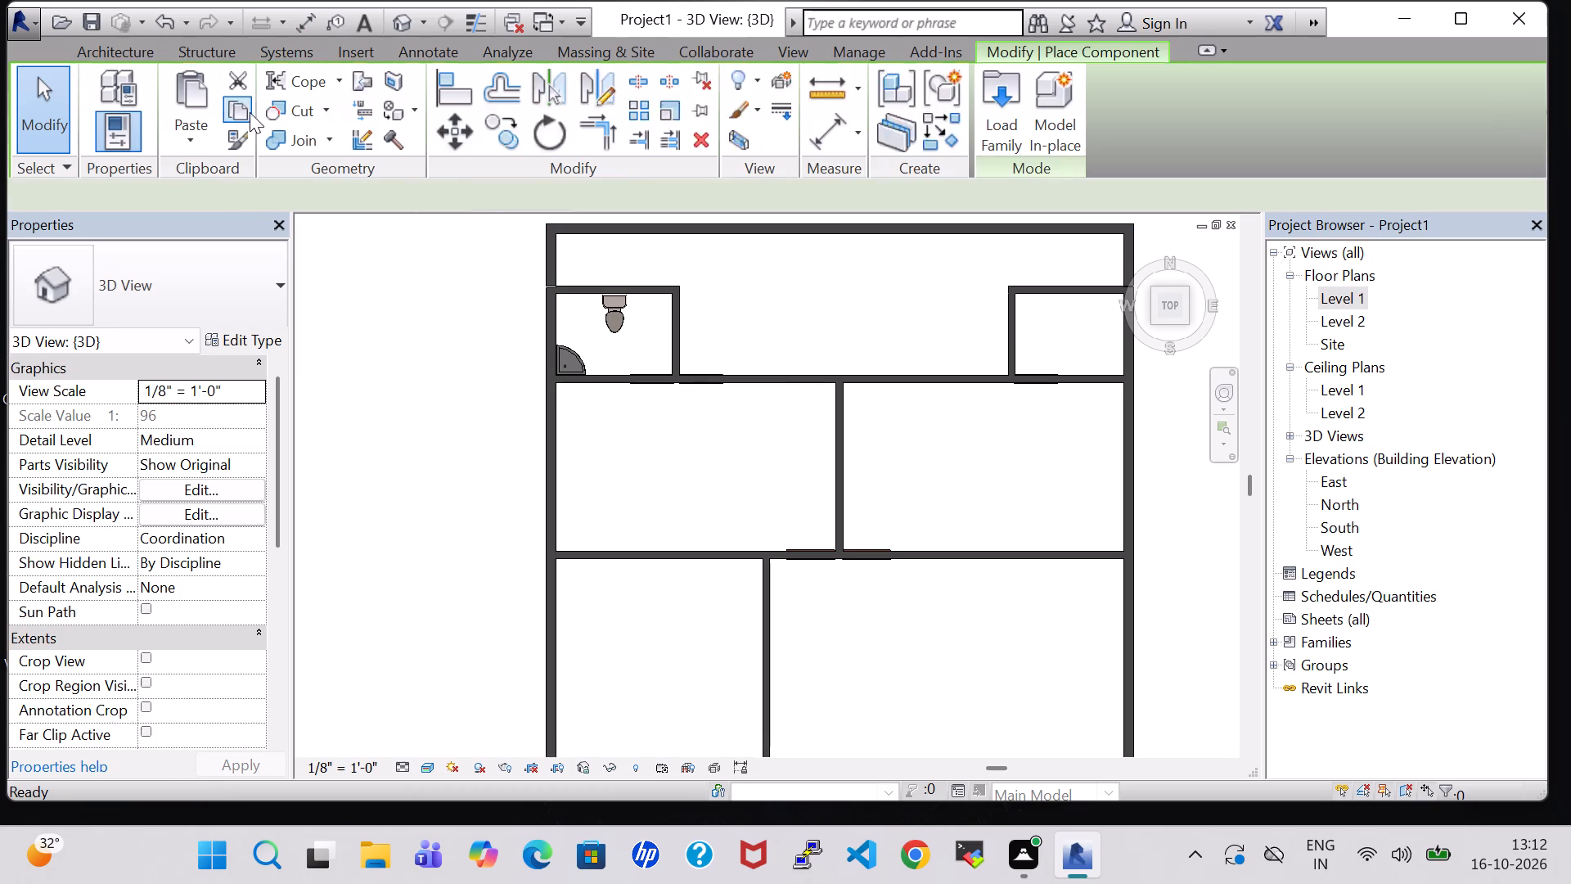
pyautogui.click(1007, 125)
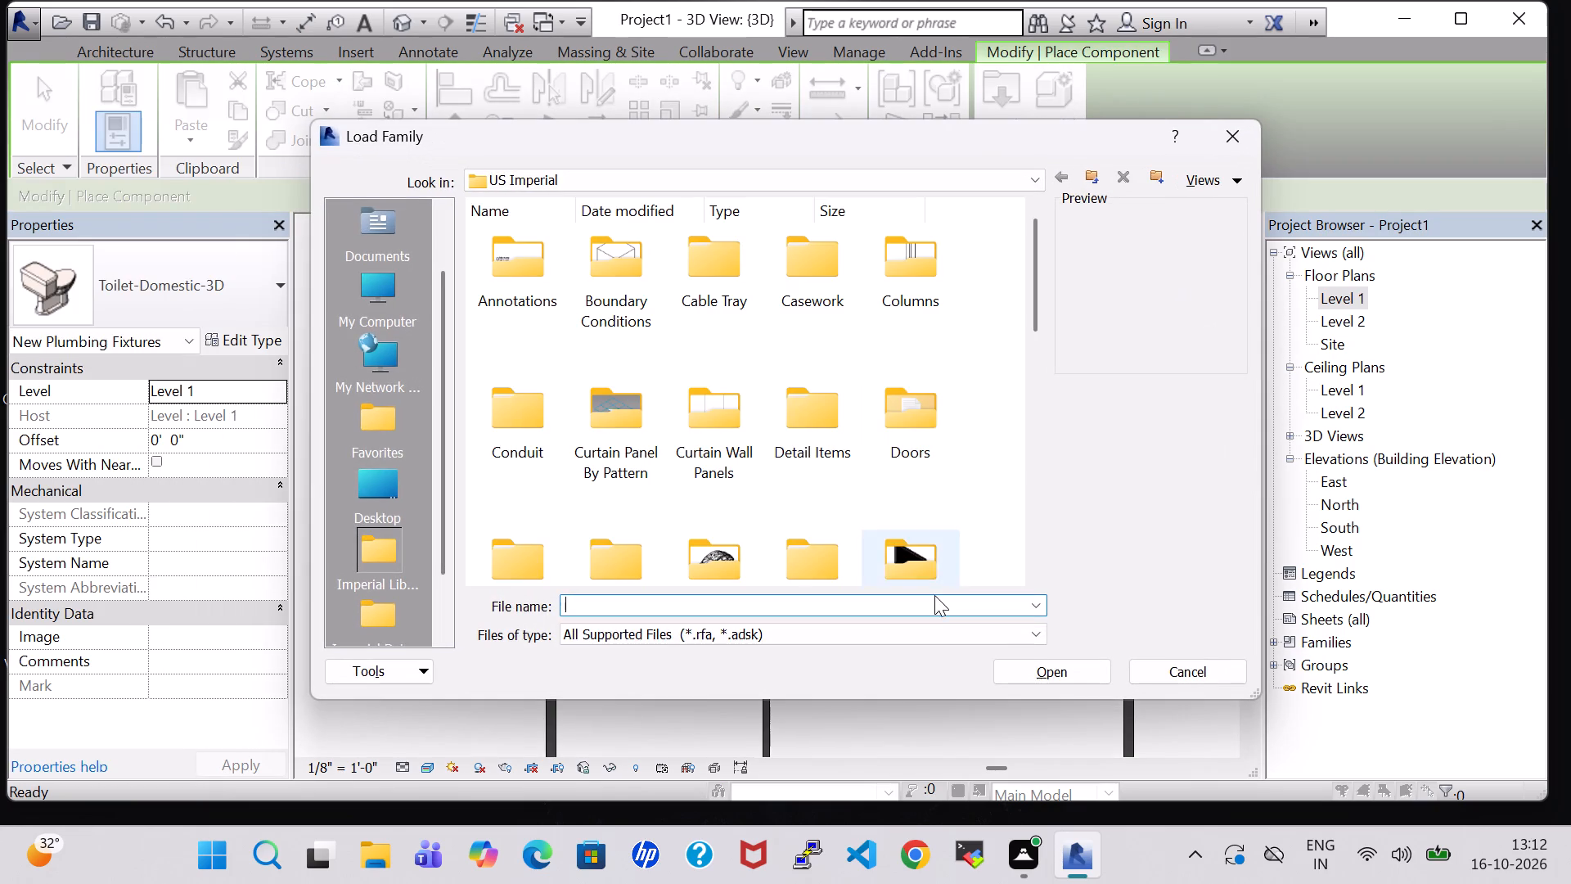
pyautogui.click(894, 540)
pyautogui.press('p')
pyautogui.doubleClick(713, 286)
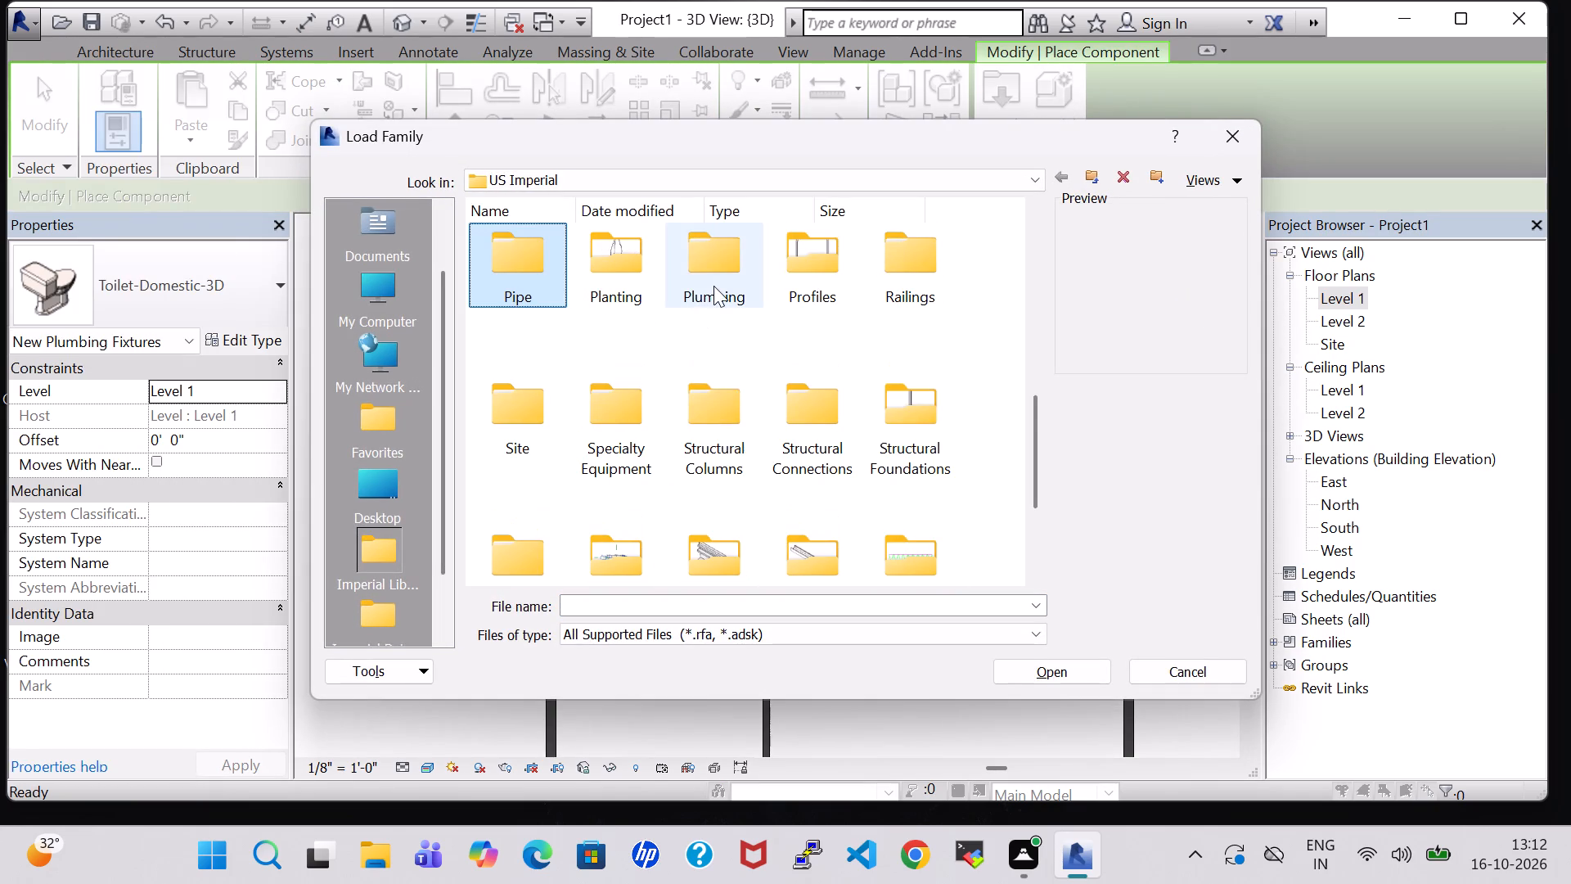
pyautogui.doubleClick(605, 275)
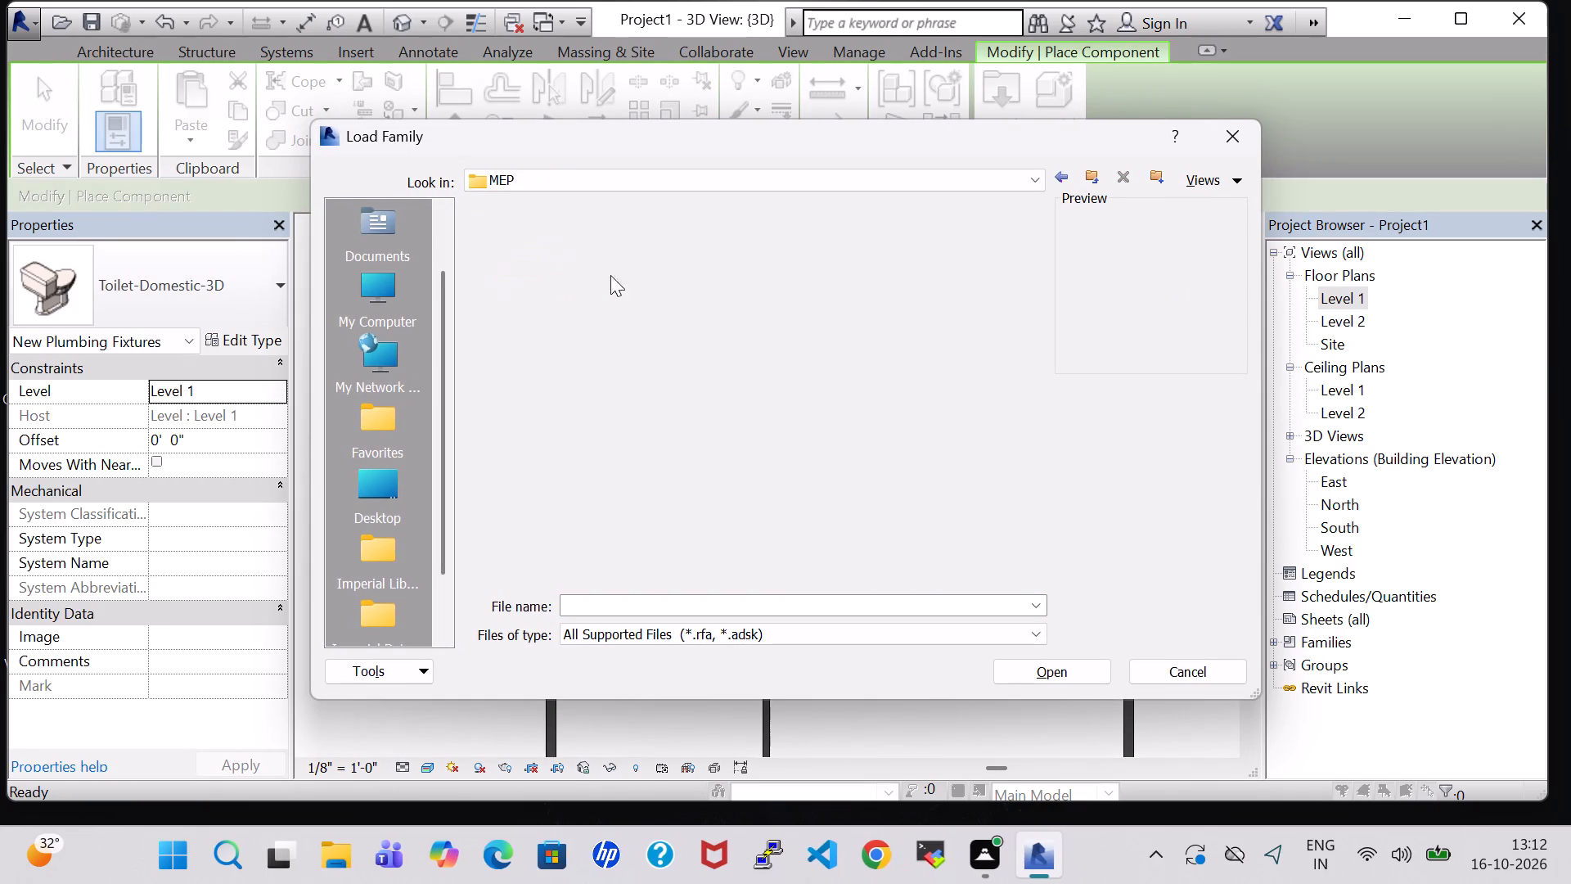
pyautogui.doubleClick(641, 282)
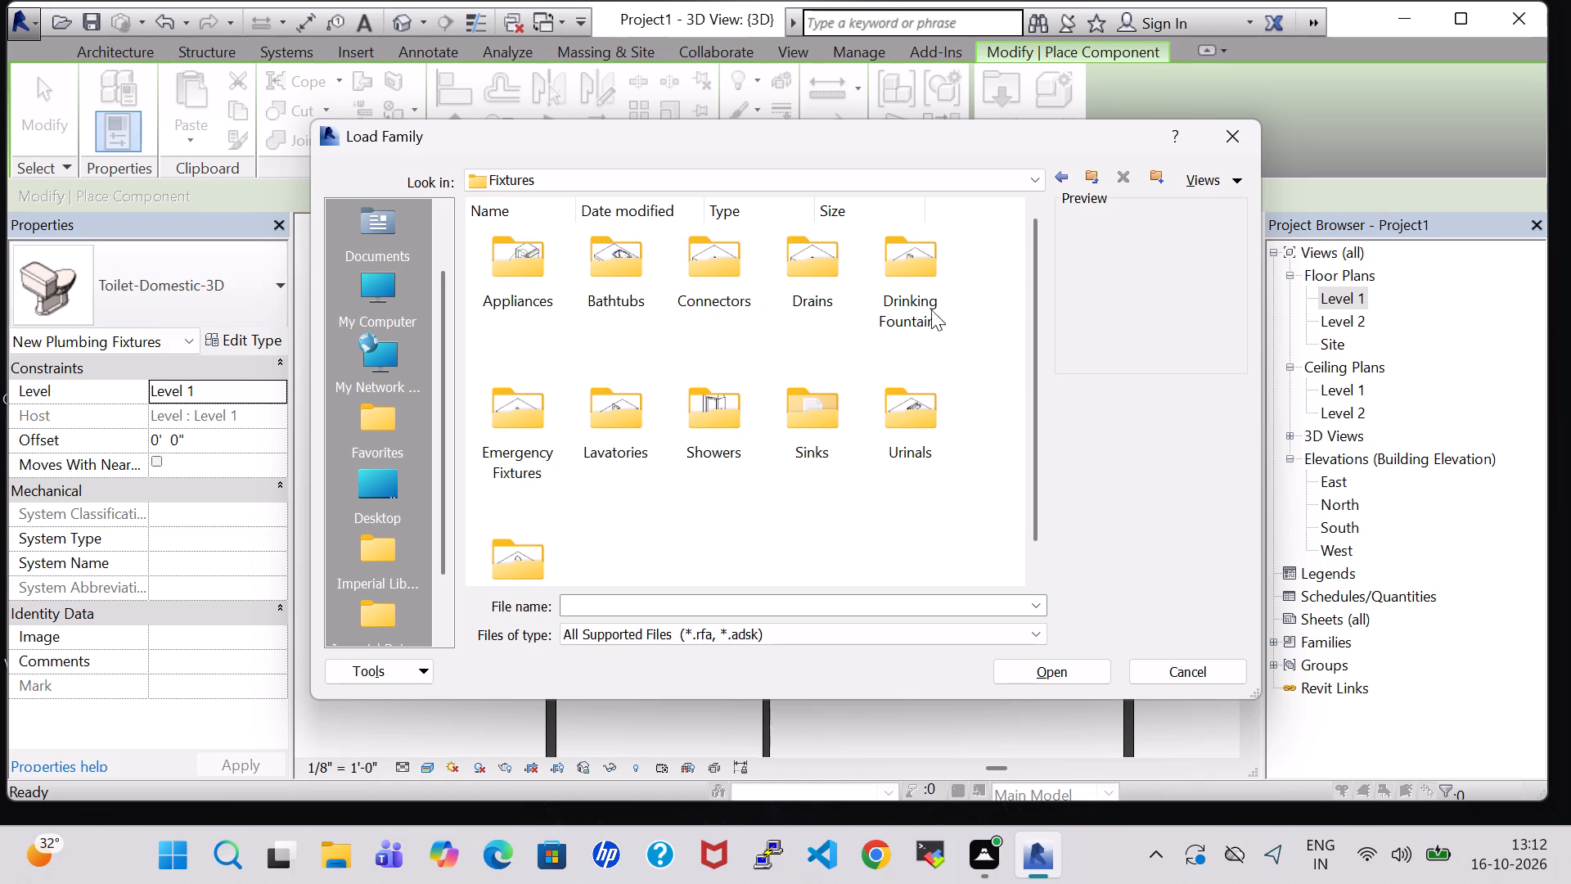
pyautogui.doubleClick(800, 446)
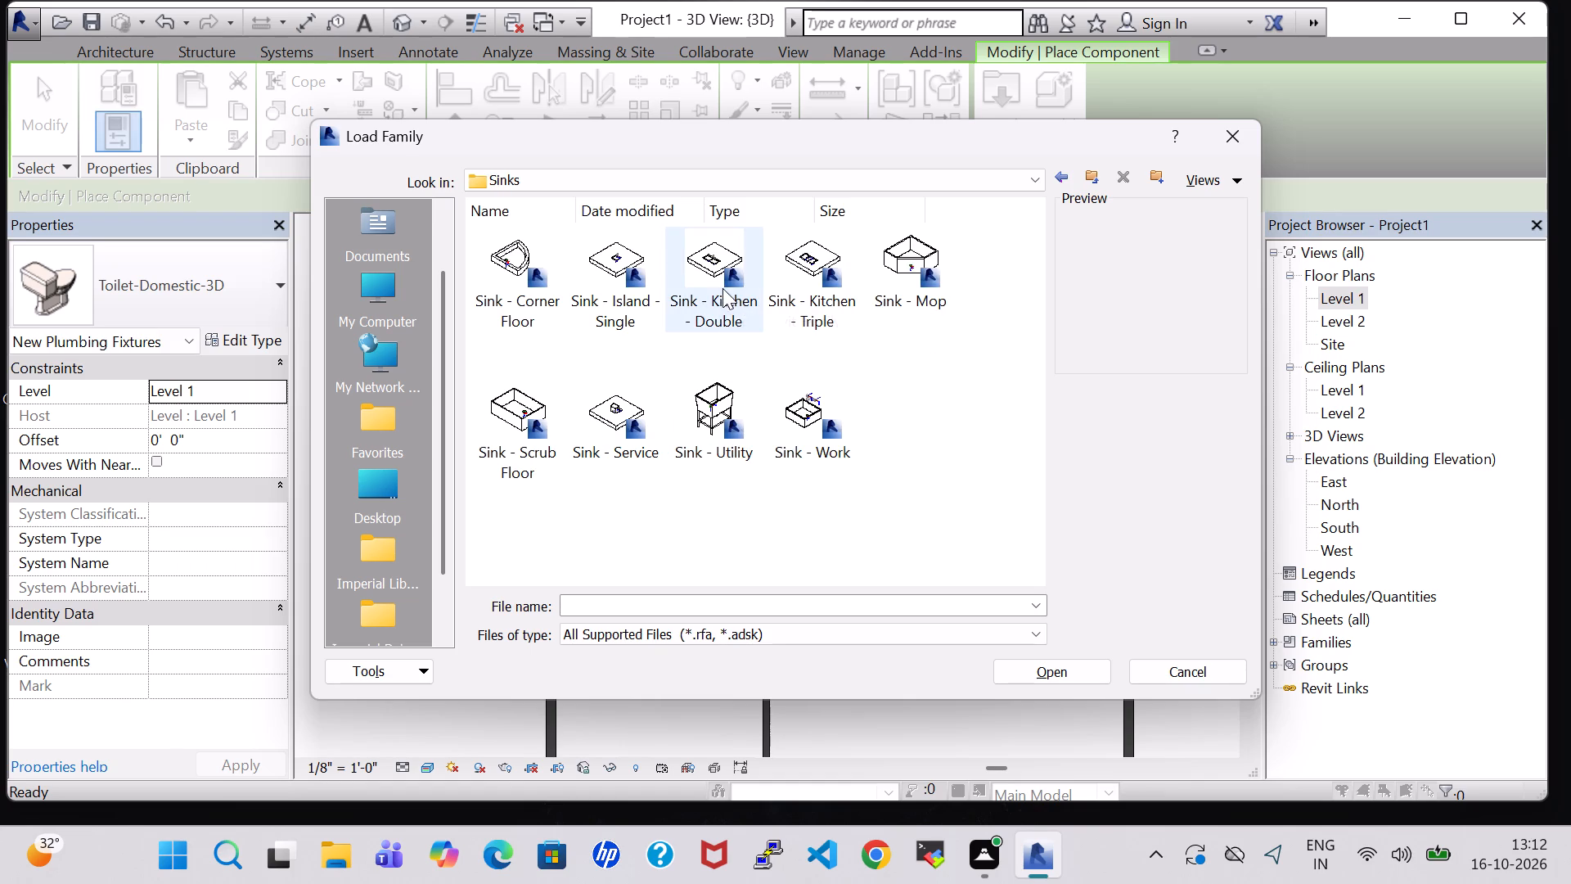
pyautogui.click(1068, 174)
pyautogui.doubleClick(786, 295)
pyautogui.doubleClick(794, 295)
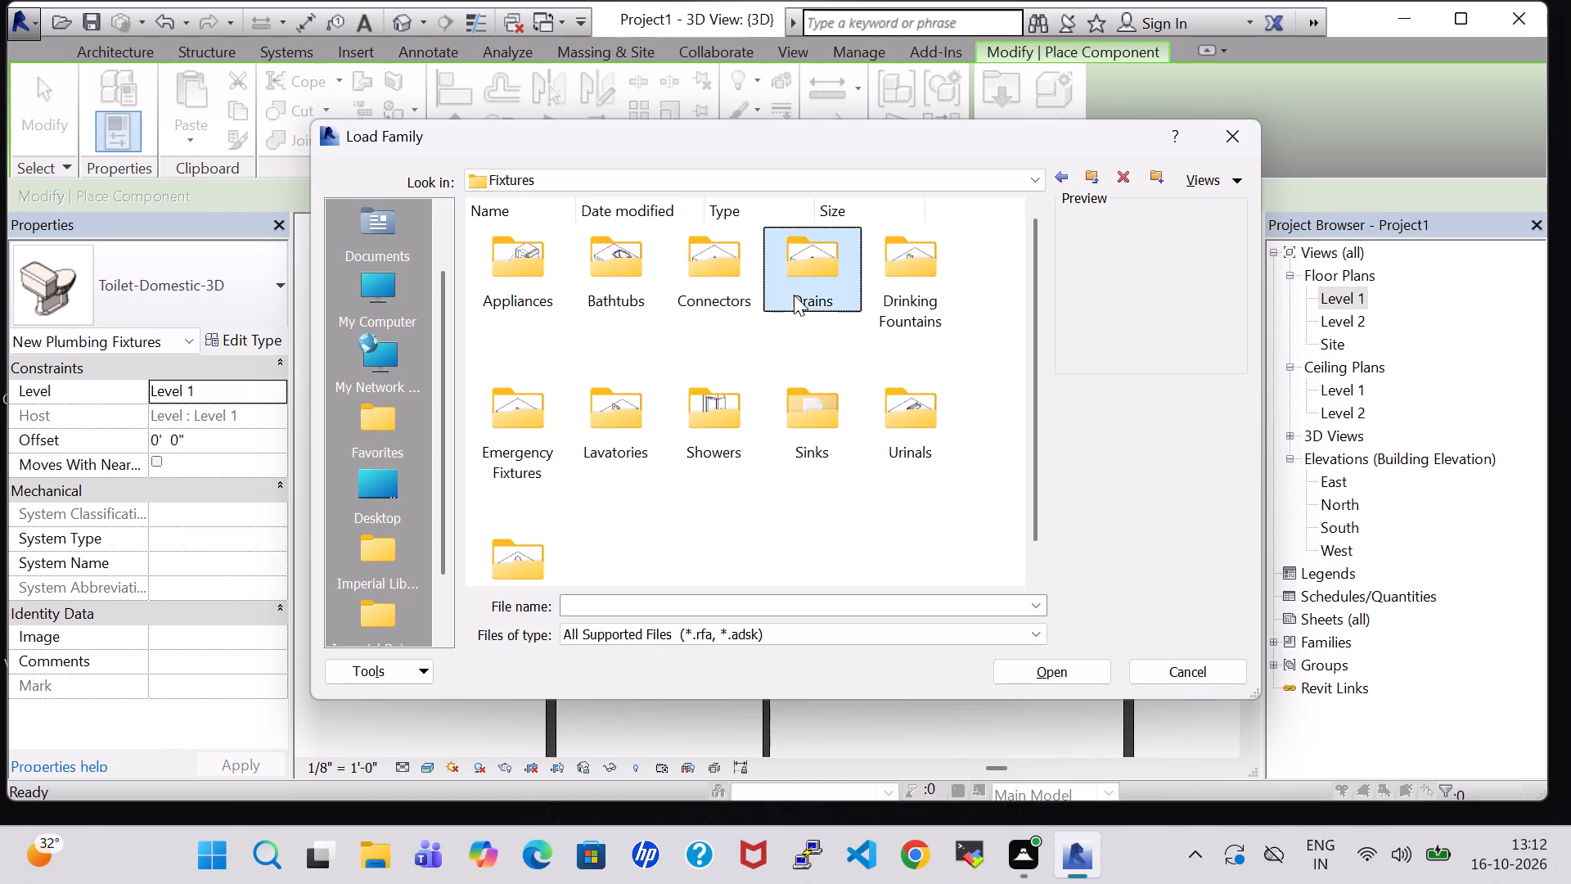
pyautogui.click(632, 260)
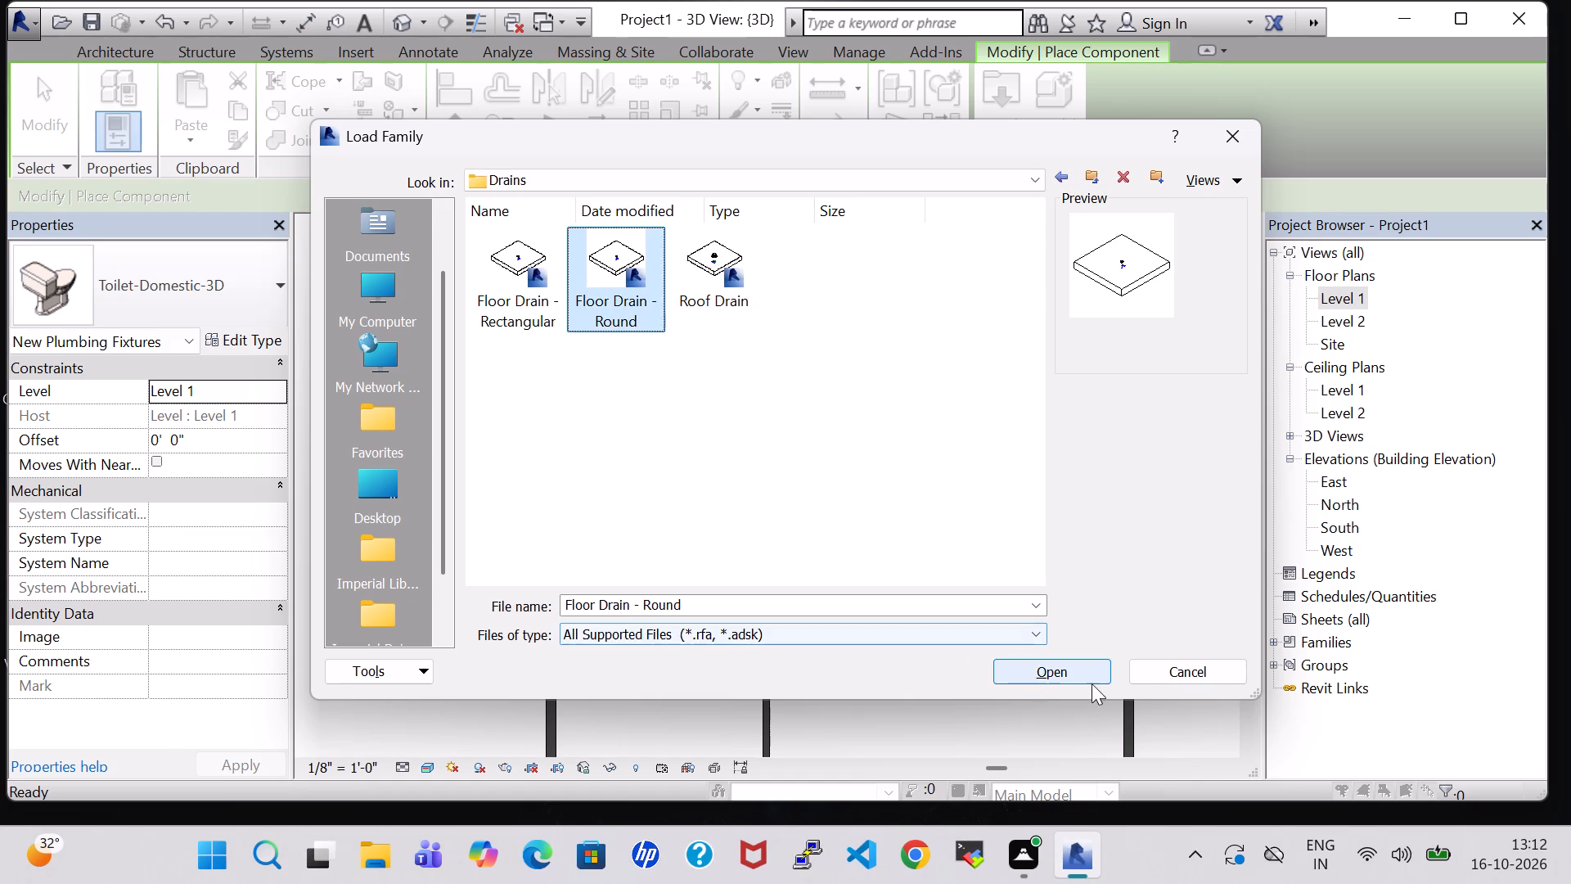
pyautogui.click(1092, 683)
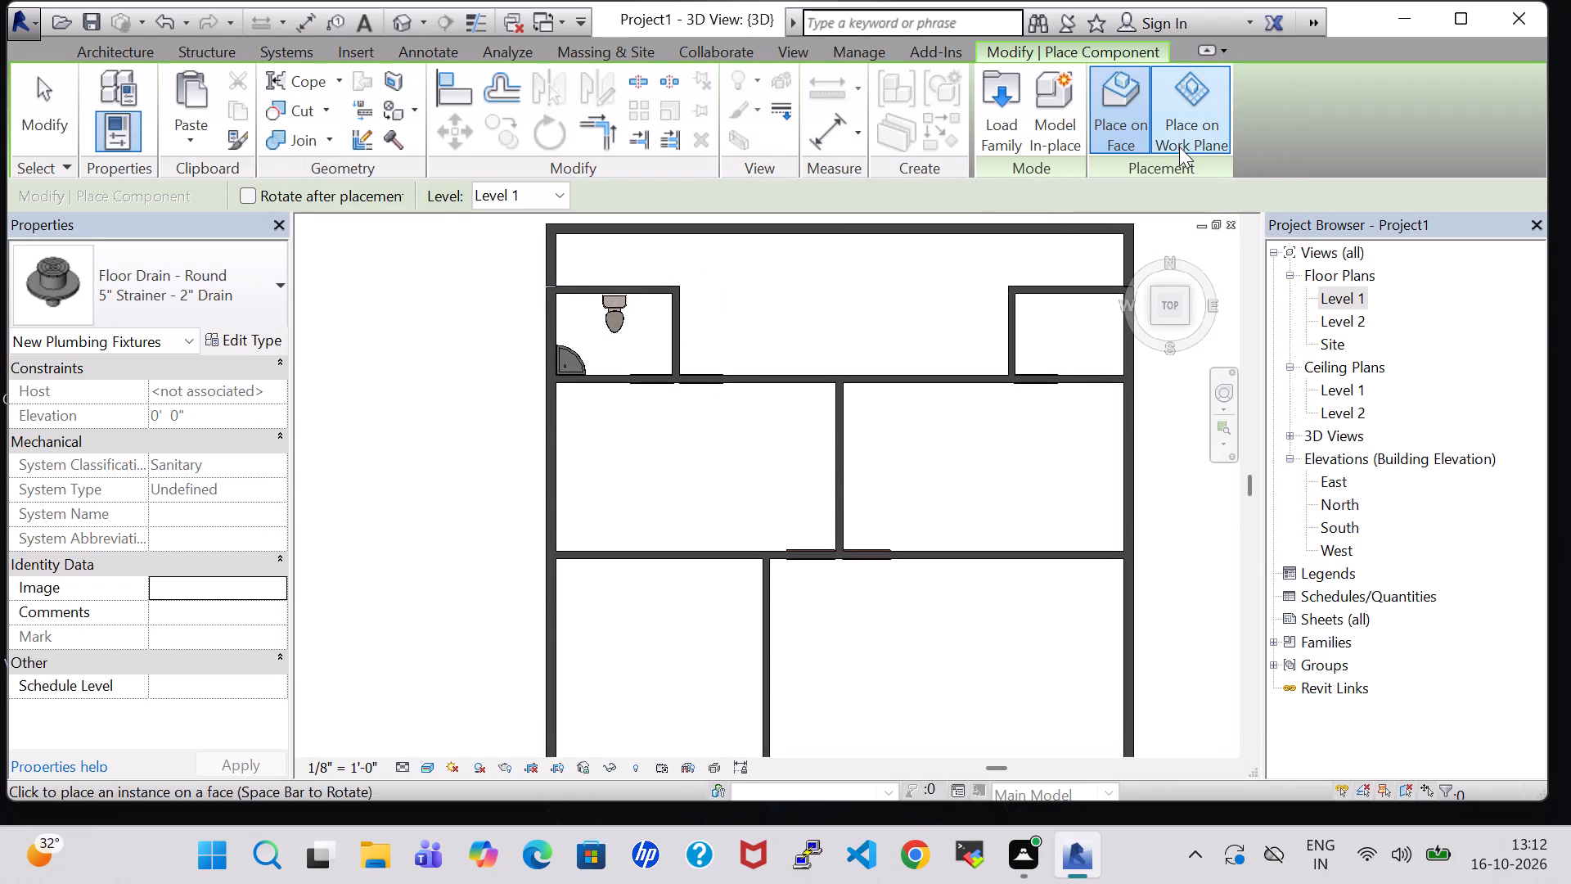
# Place the round floor drain on the Level 1 work plane in the small northwest room, about 1'-3" from its east wall and 1'-1" from its north wall.
pyautogui.click(1179, 147)
pyautogui.scroll(5, 651, 248)
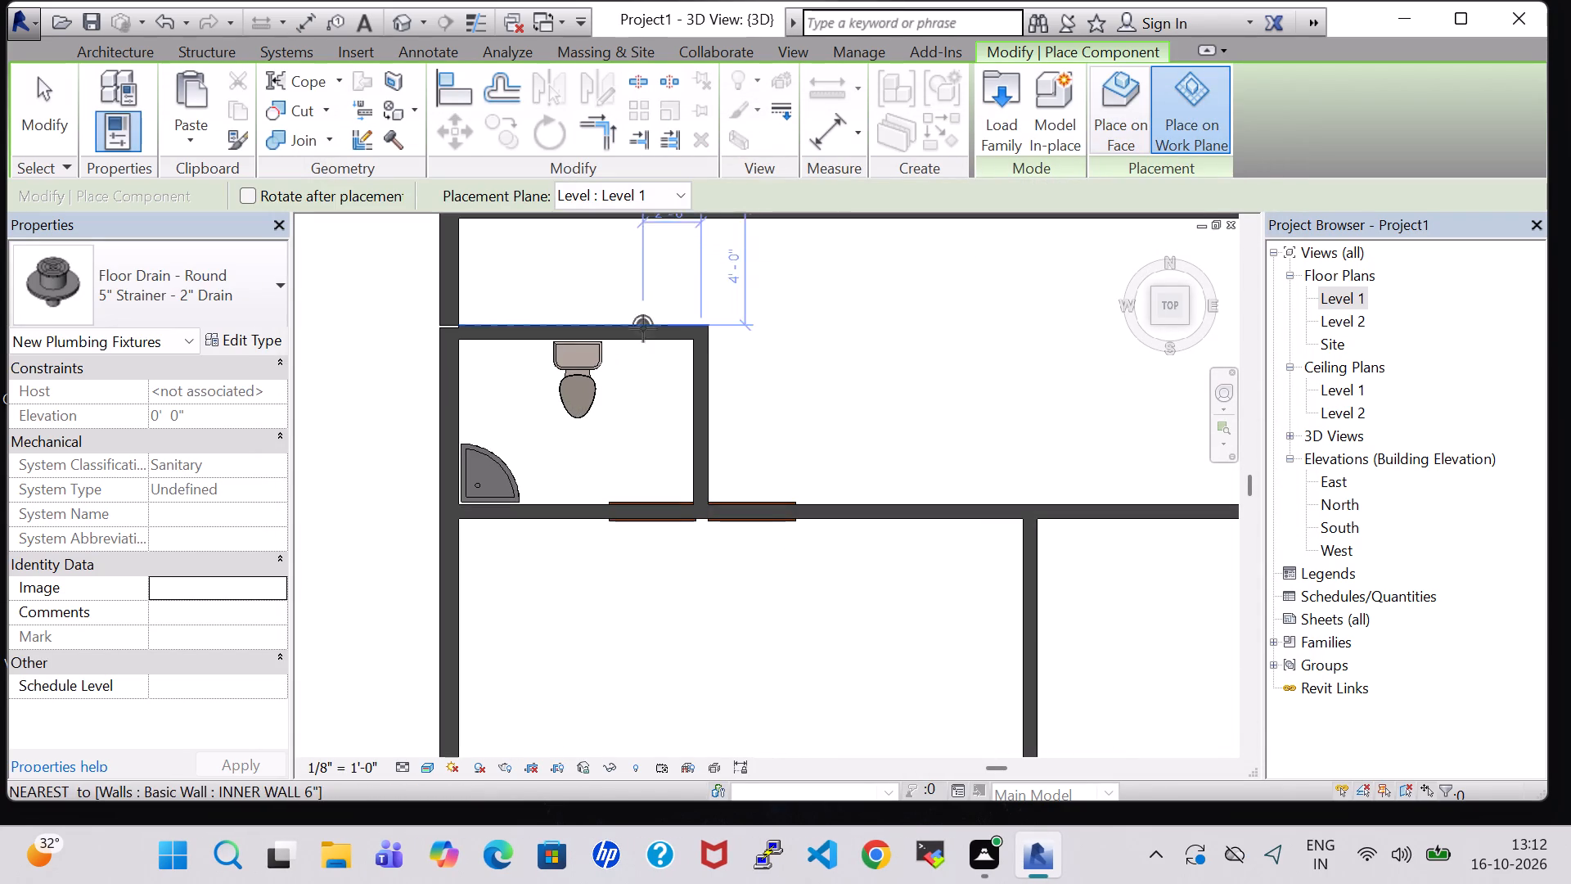
pyautogui.click(664, 363)
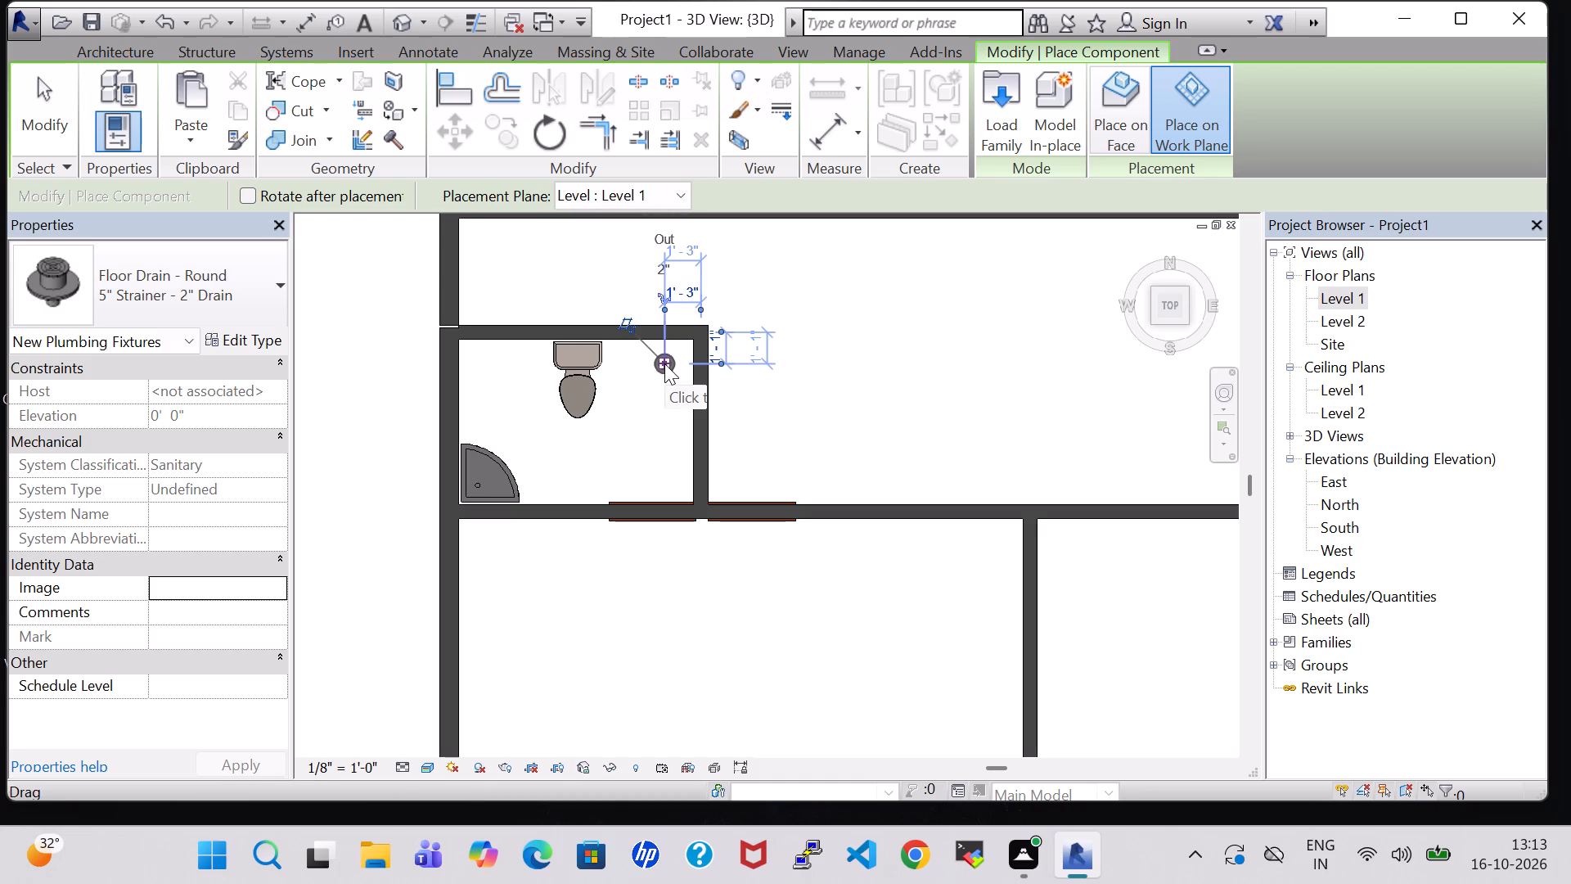
pyautogui.press('Escape')
pyautogui.press('Escape')
pyautogui.scroll(-6, 664, 363)
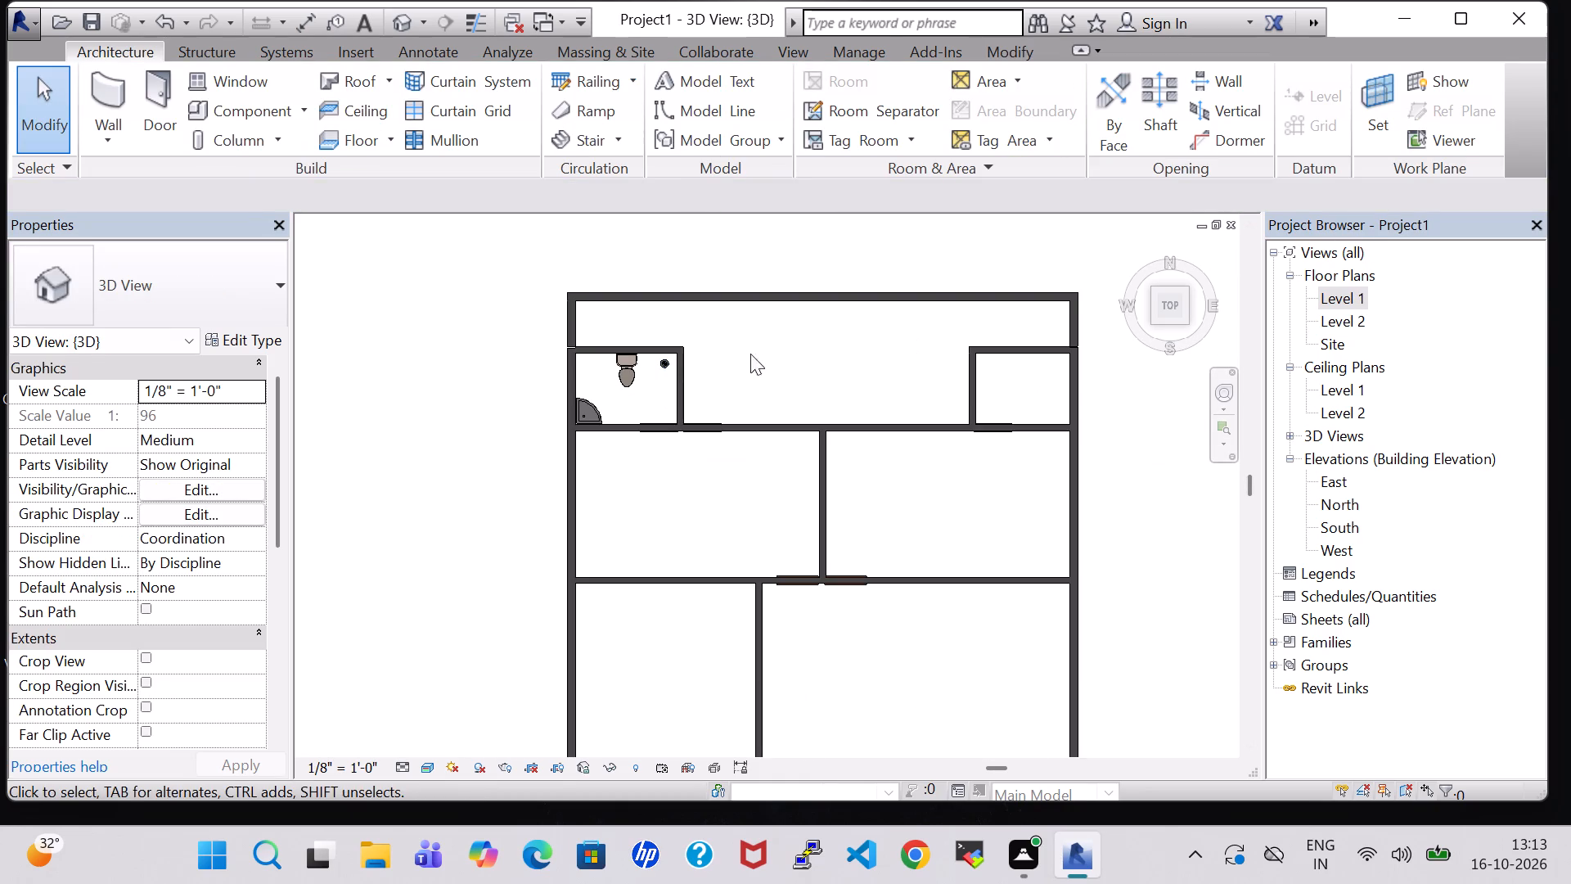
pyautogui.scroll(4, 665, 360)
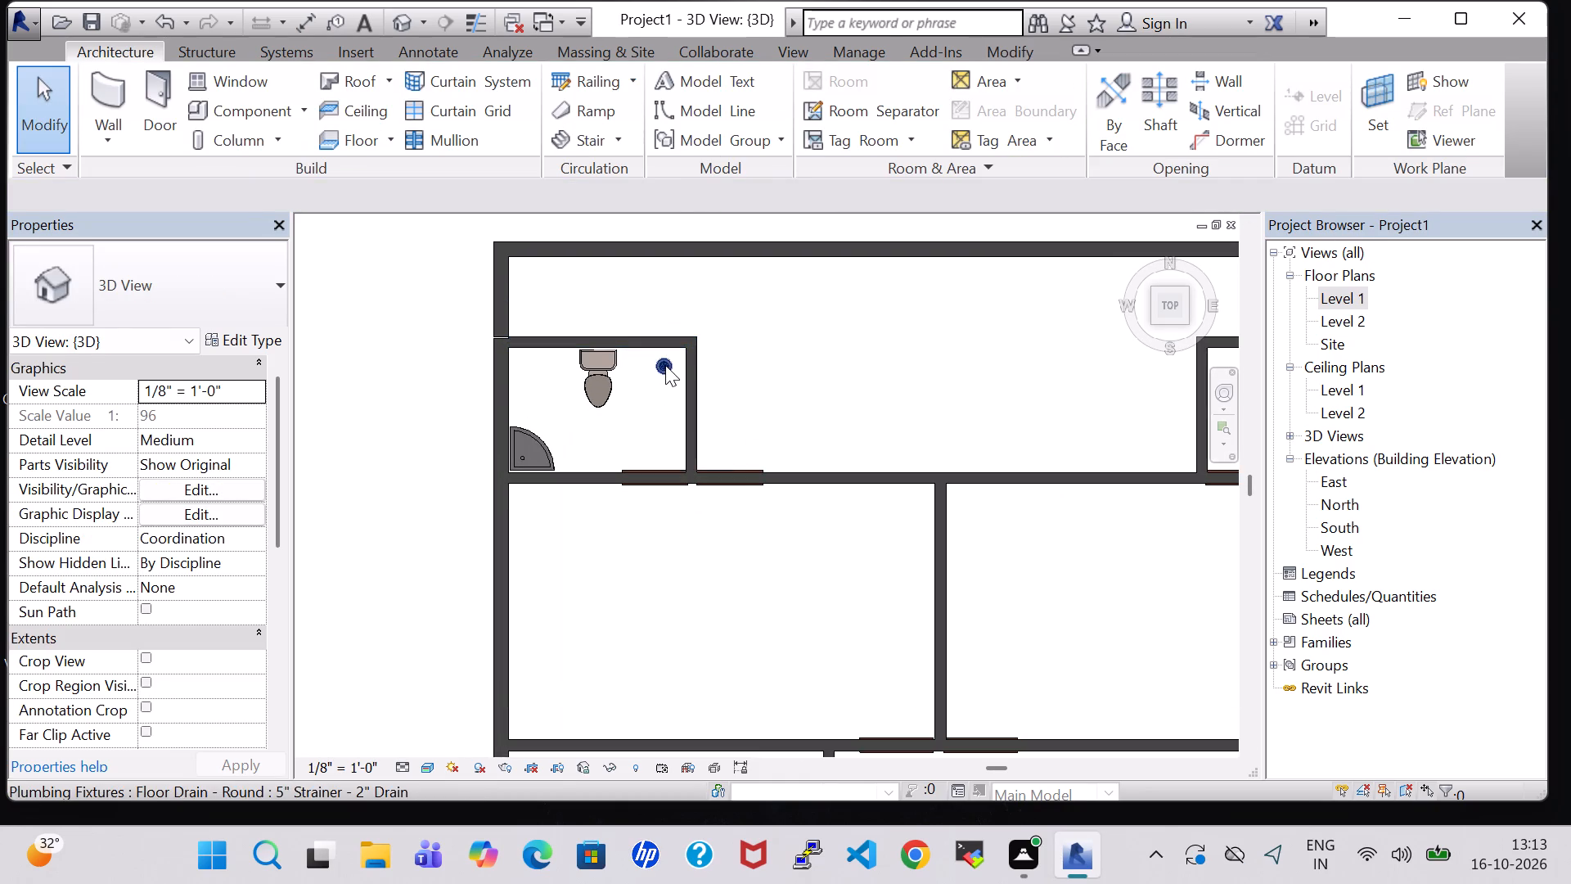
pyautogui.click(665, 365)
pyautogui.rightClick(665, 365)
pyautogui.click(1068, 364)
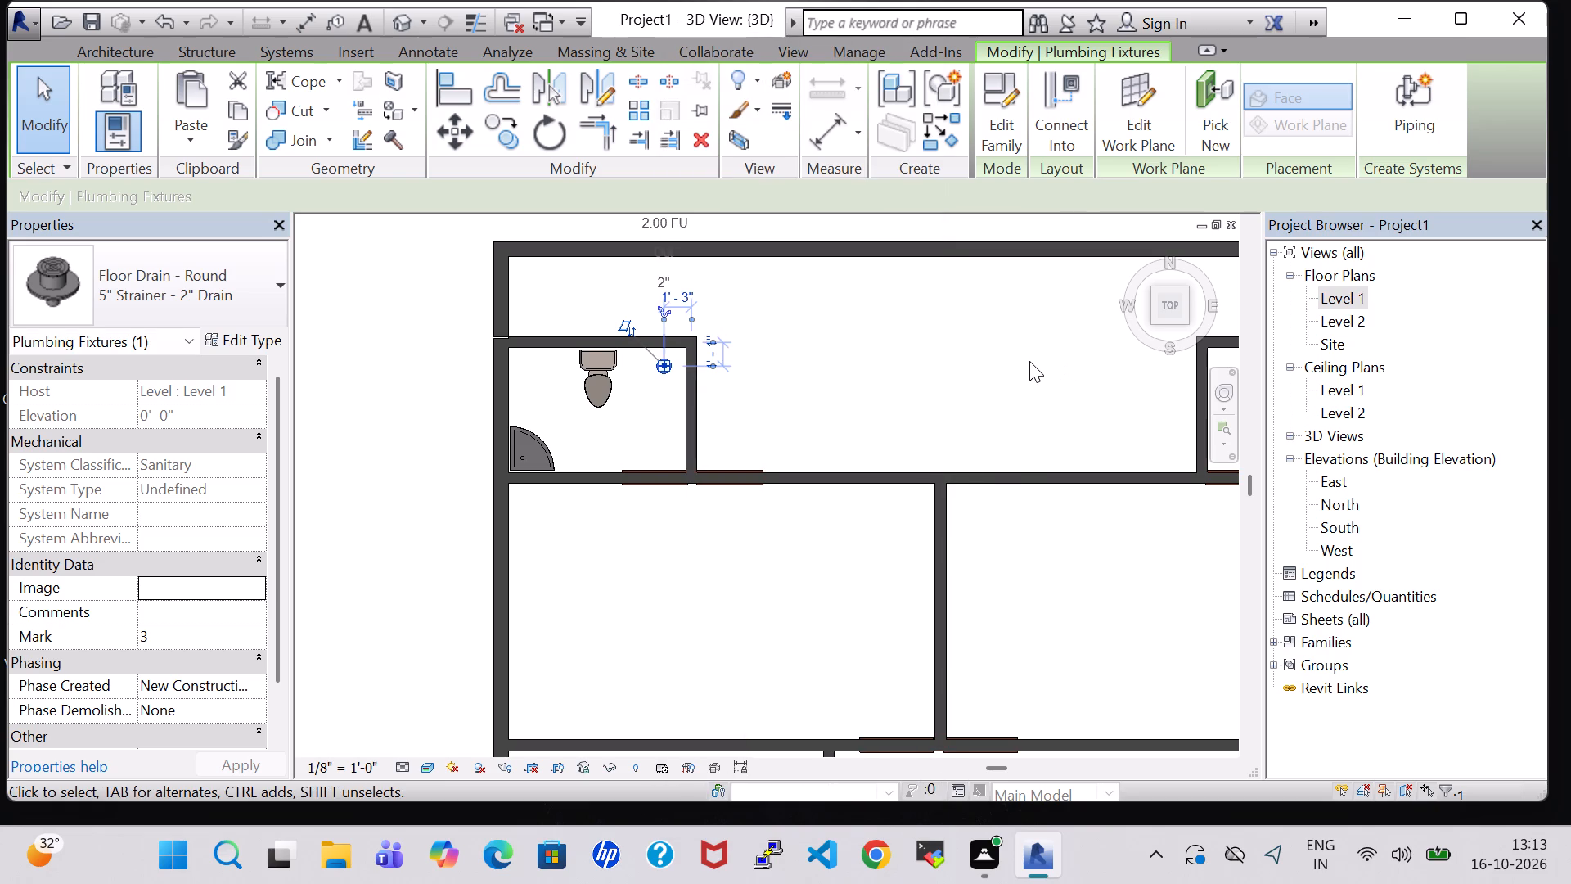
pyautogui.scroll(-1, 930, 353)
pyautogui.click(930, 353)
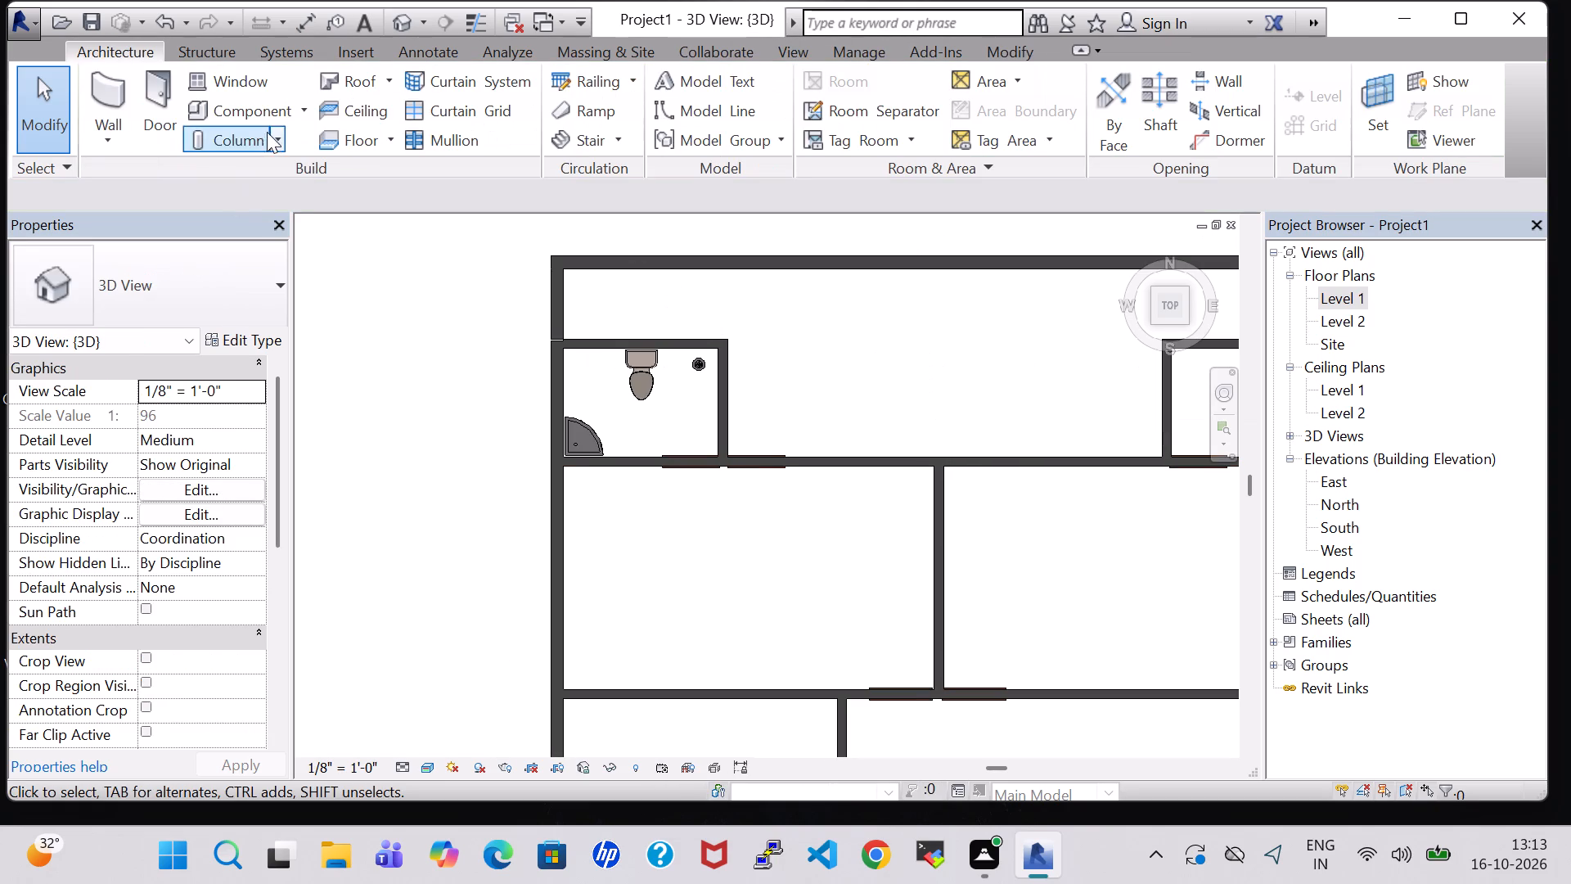
# Place a second round floor drain on the Level 1 work plane in the small northeast room's northwest corner, about 7'-0" from the east wall.
pyautogui.click(238, 121)
pyautogui.moveTo(897, 371); pyautogui.dragTo(651, 364, button='middle')
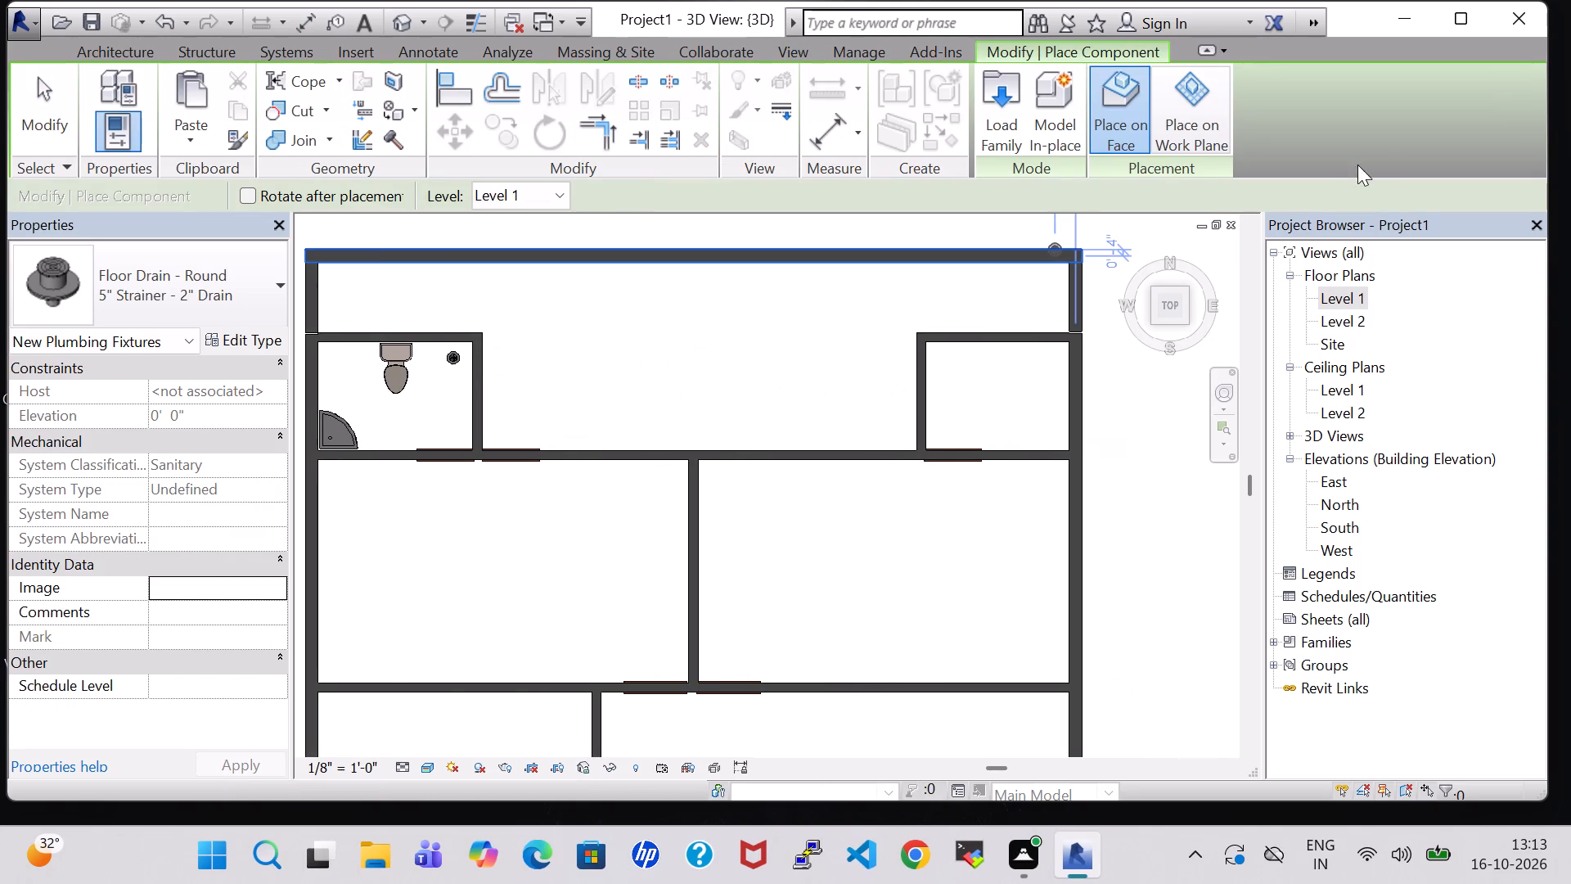
pyautogui.click(1186, 109)
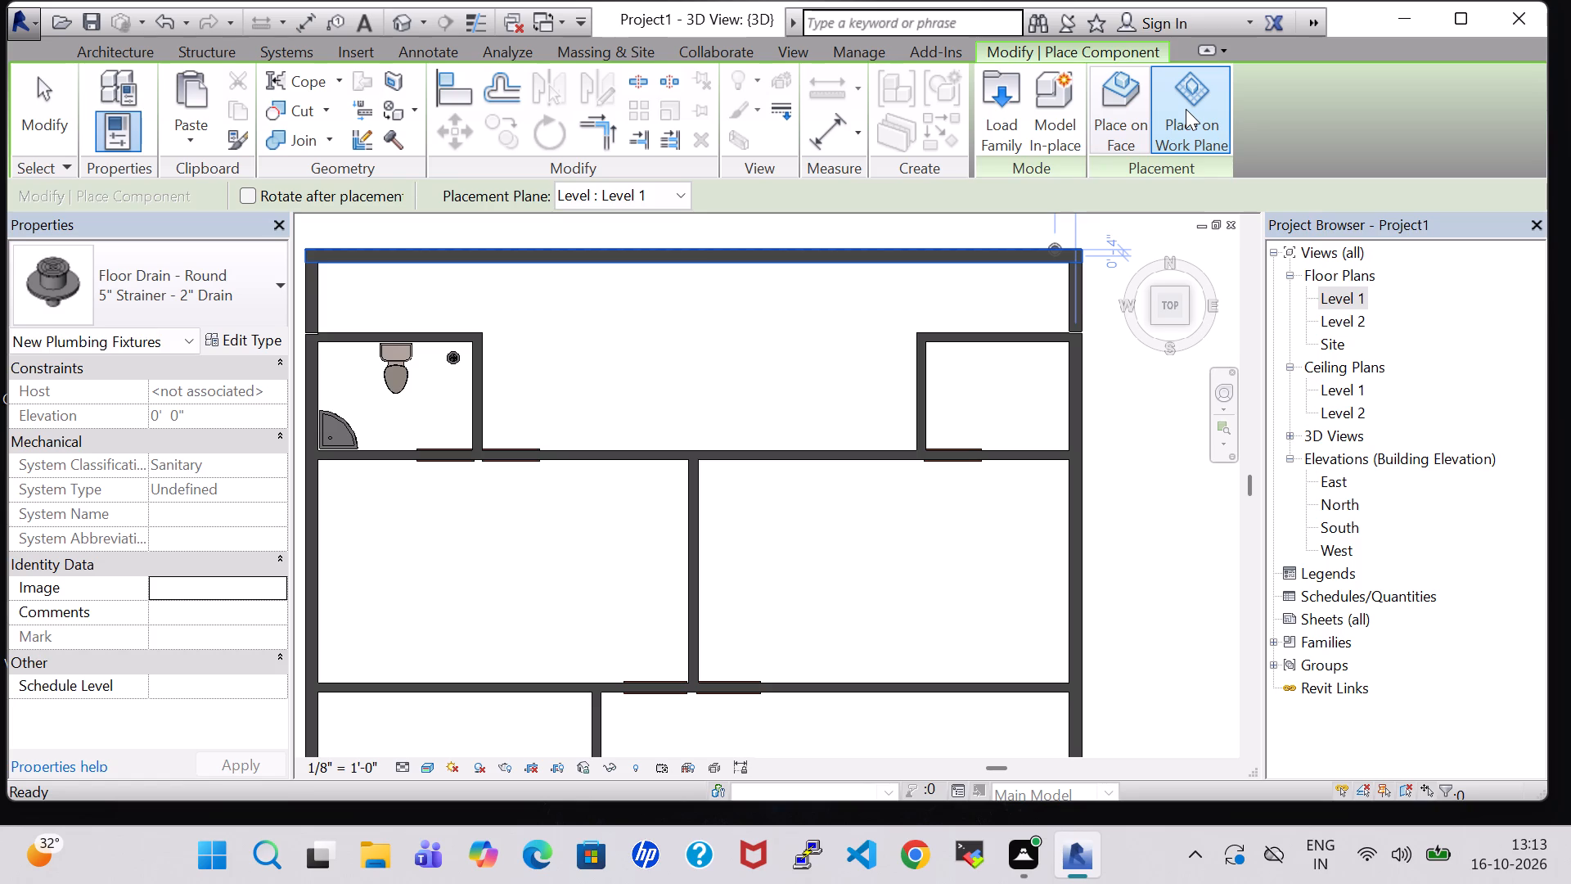
pyautogui.click(942, 355)
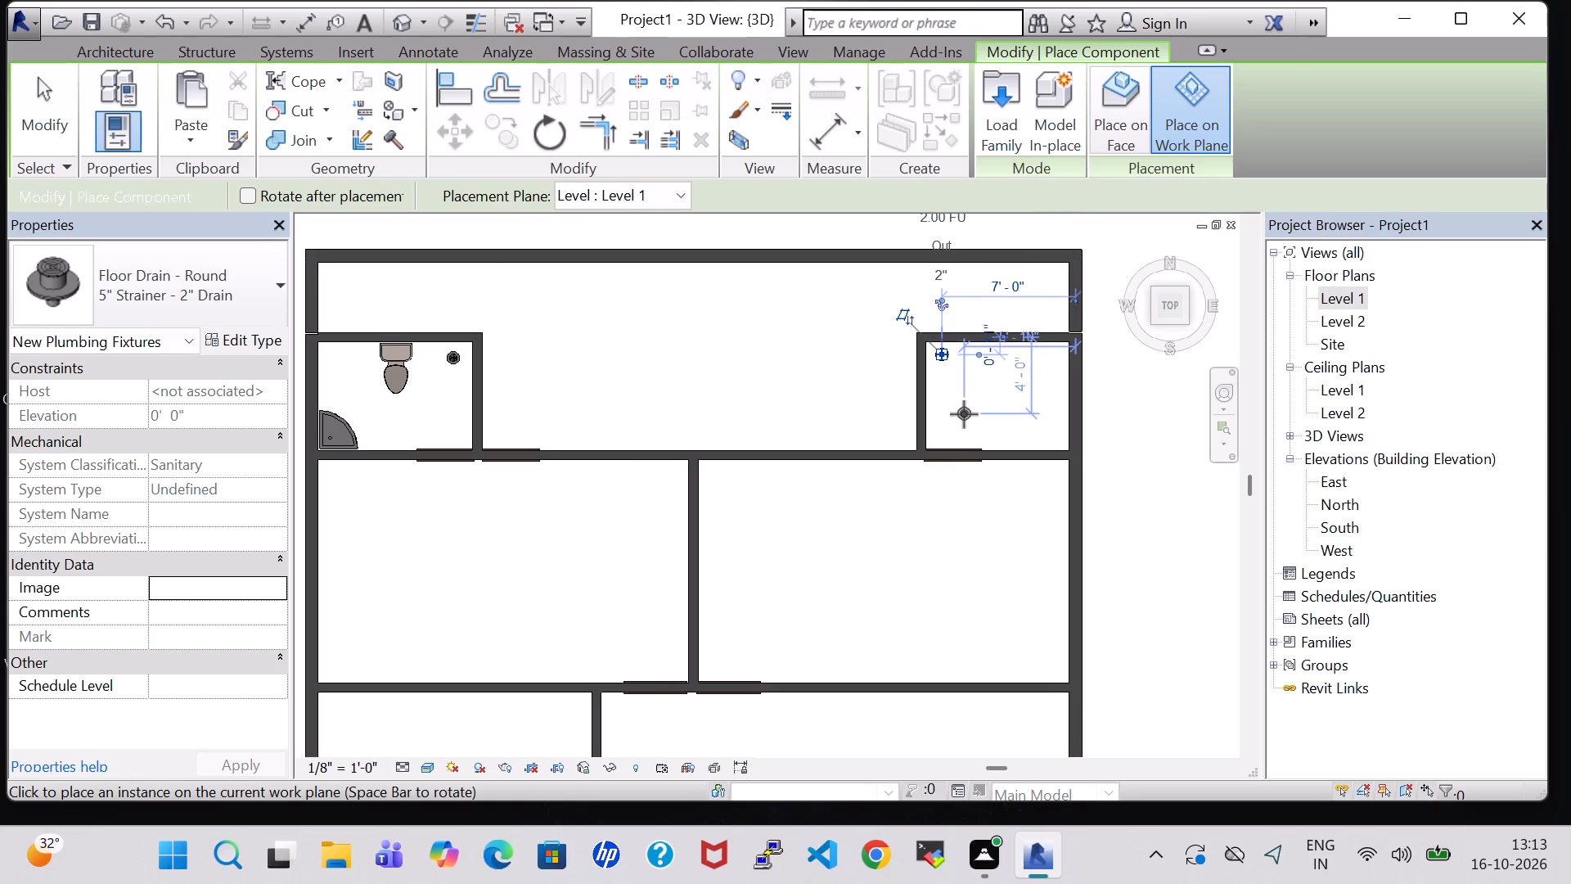
pyautogui.press('Escape')
pyautogui.press('Escape')
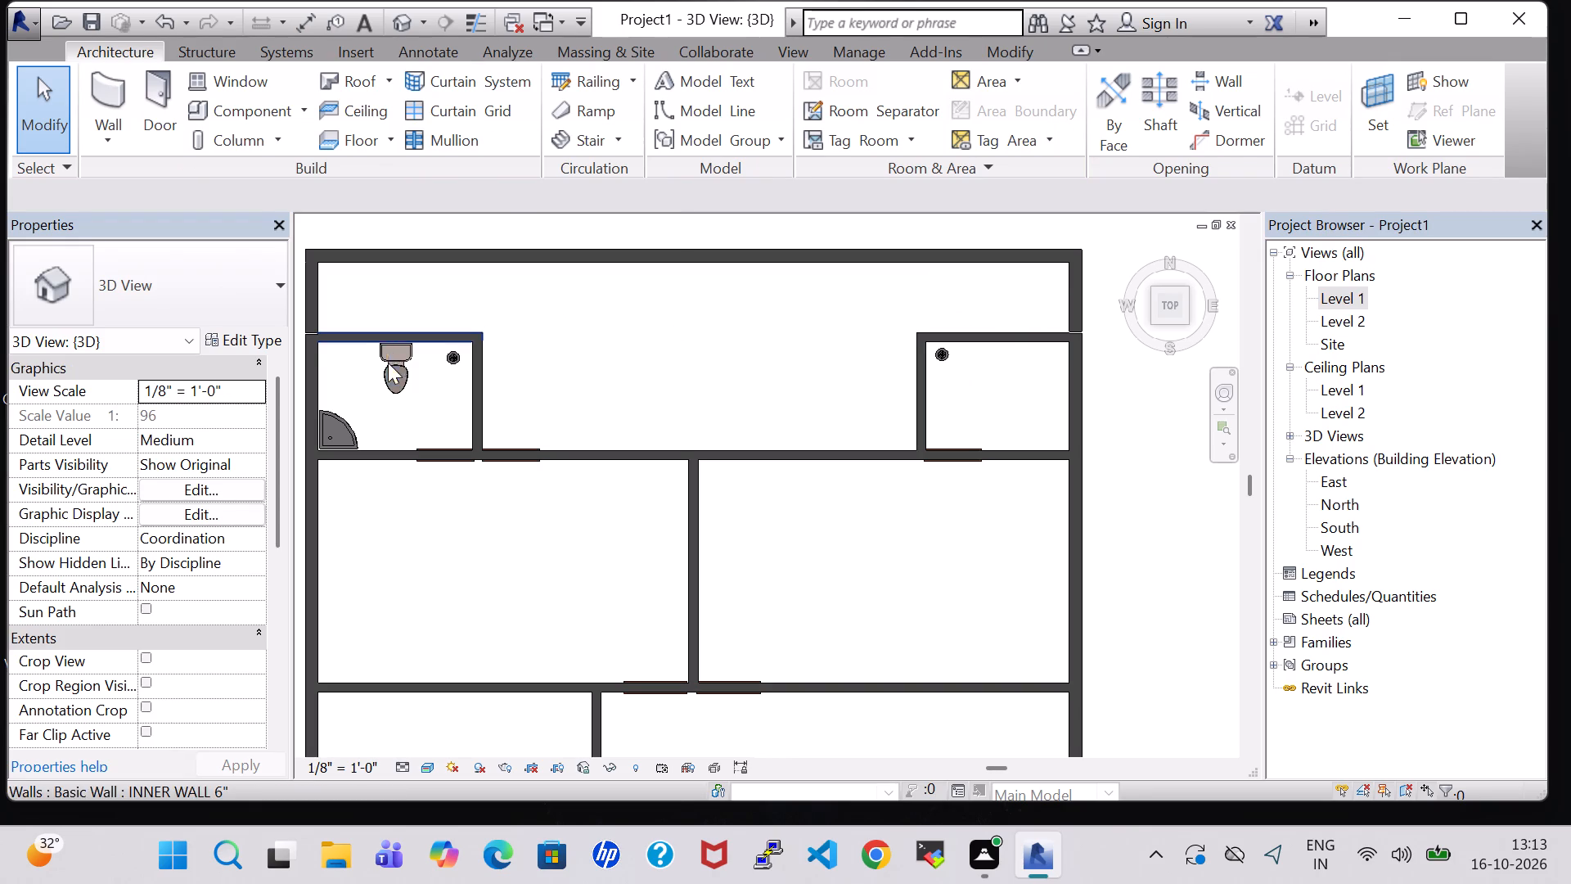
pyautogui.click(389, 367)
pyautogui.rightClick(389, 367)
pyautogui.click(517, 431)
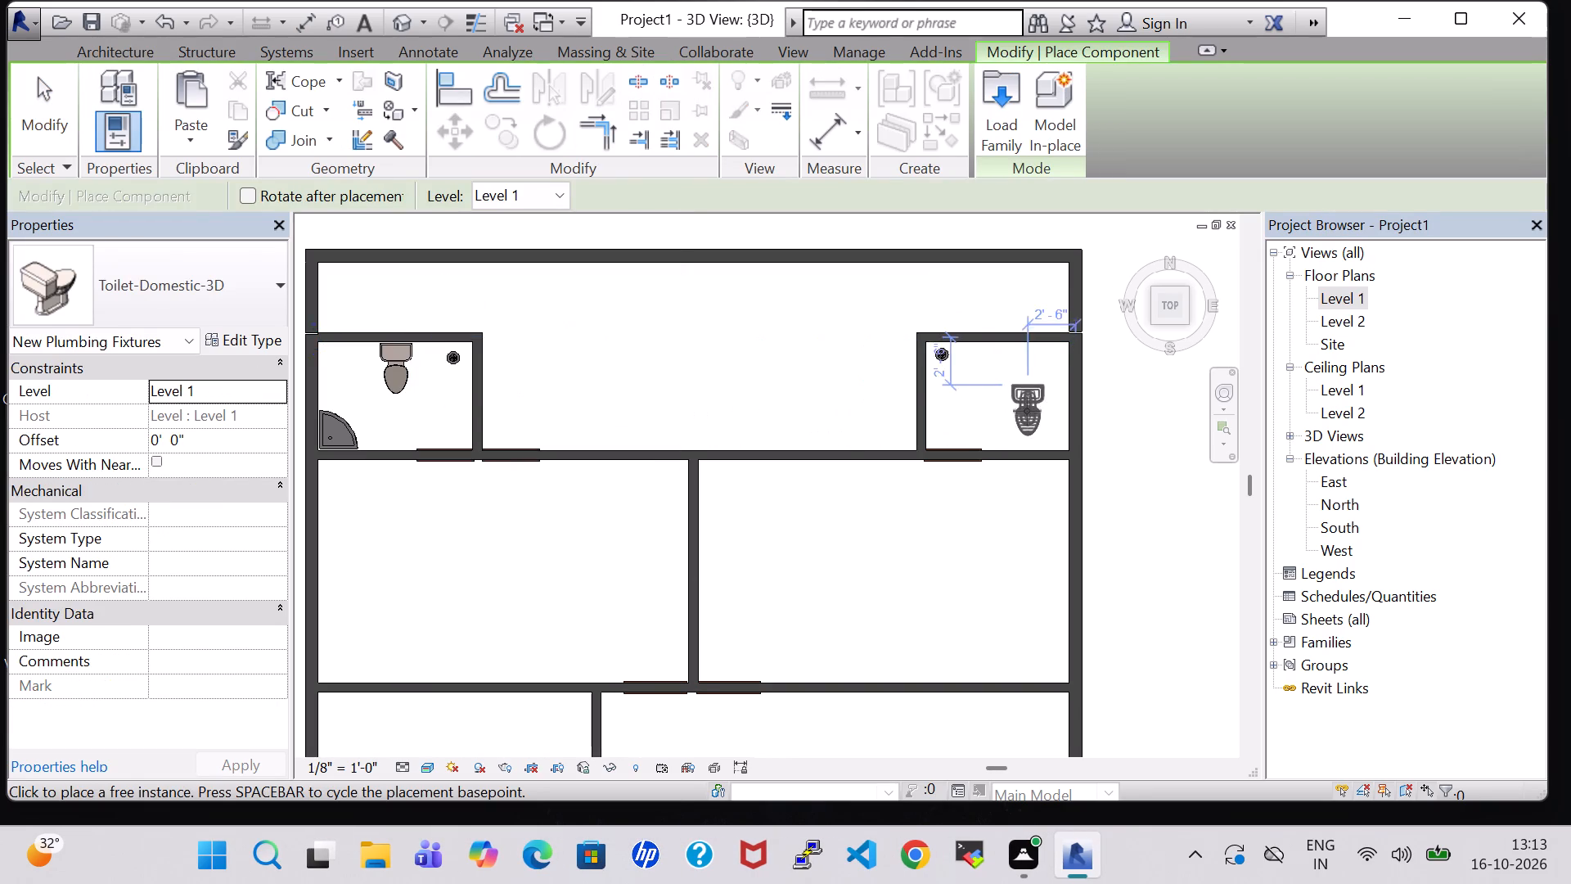
# In the Level 1 plan, place a similar Toilet-Domestic-3D against the small northeast room's north wall, about 4'-0" from the east wall.
pyautogui.doubleClick(1342, 296)
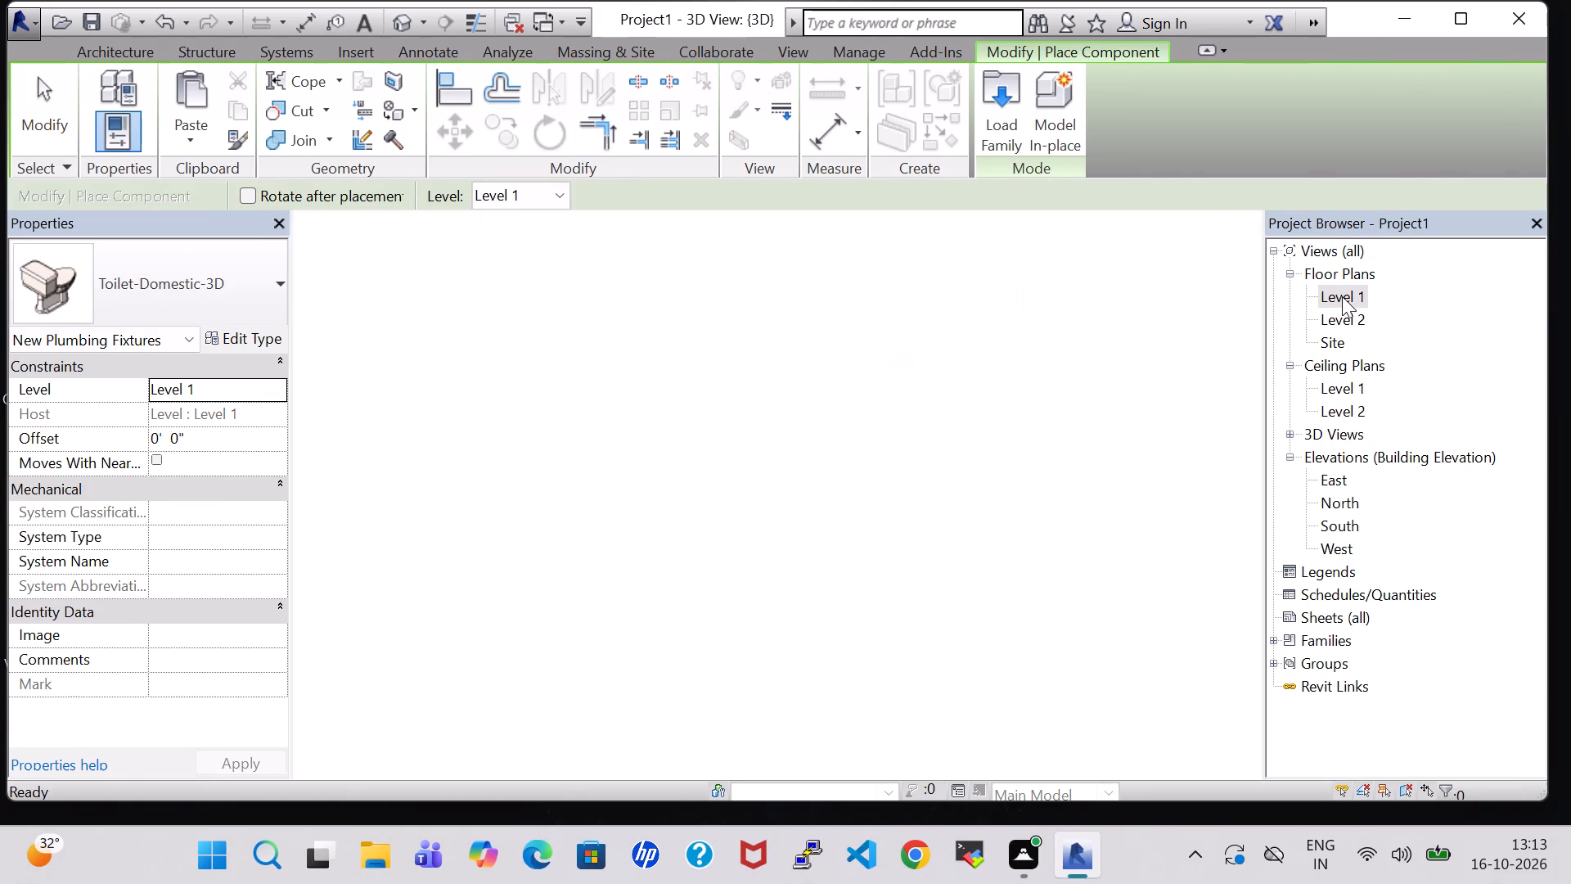
pyautogui.scroll(-3, 1001, 358)
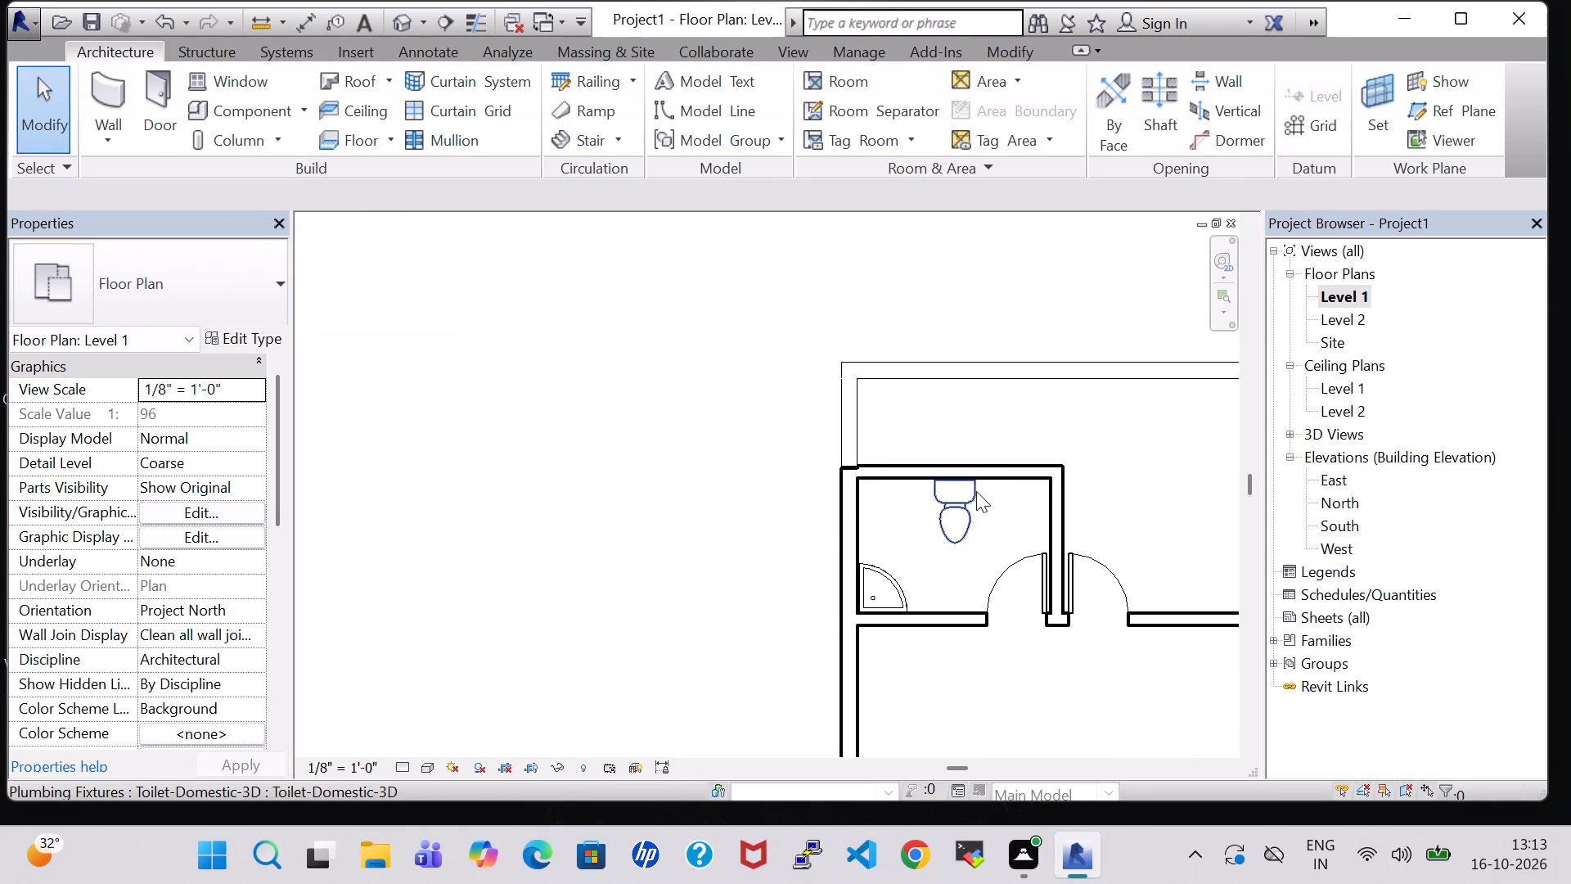
pyautogui.click(970, 507)
pyautogui.rightClick(970, 507)
pyautogui.click(1078, 429)
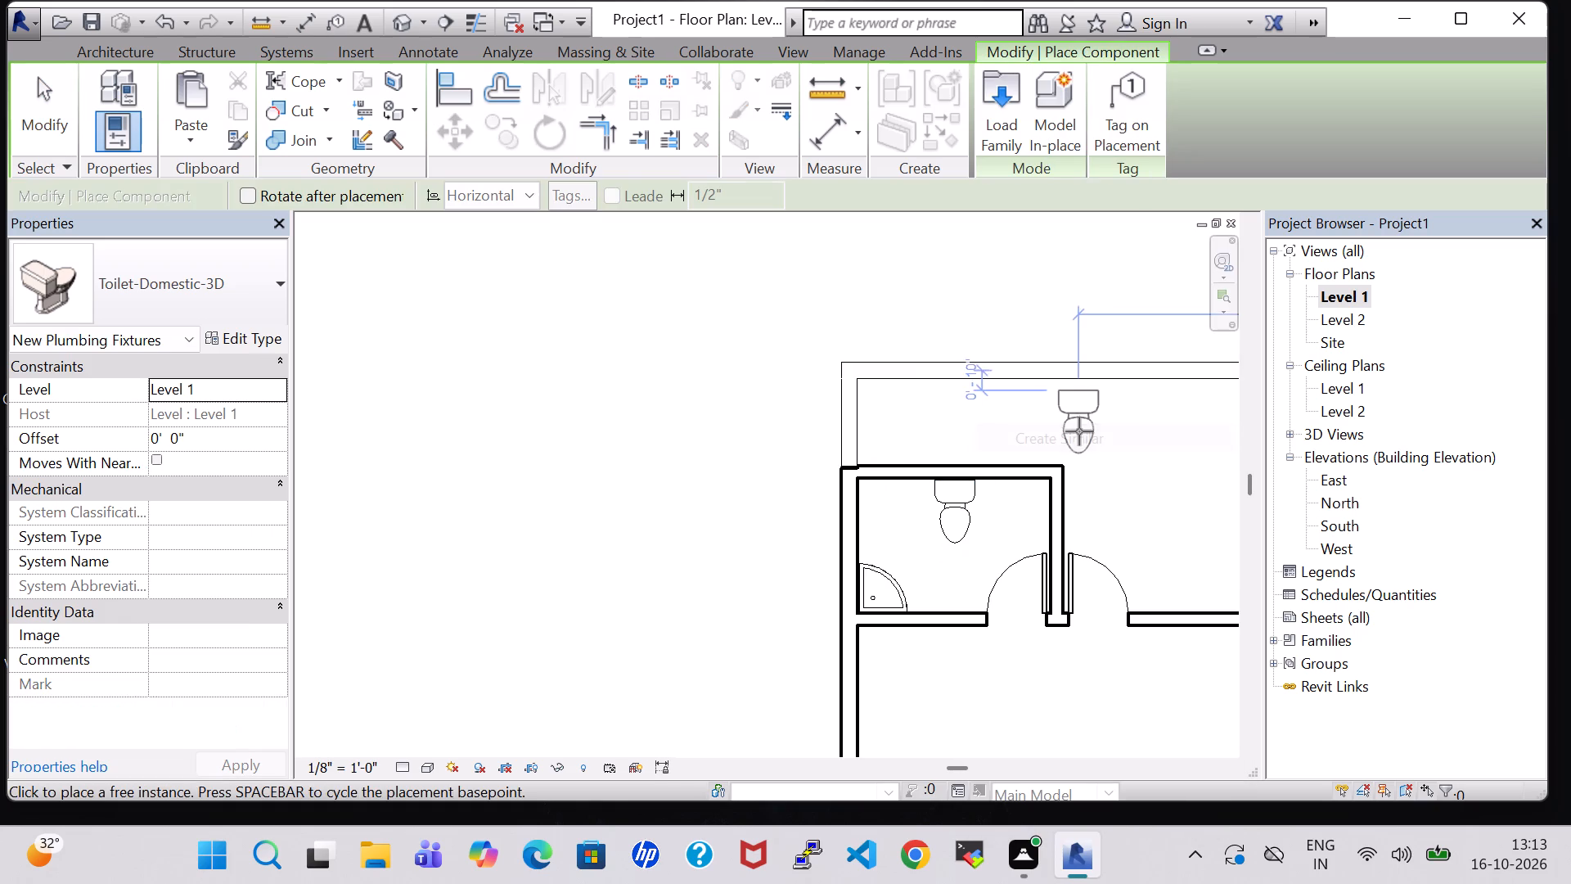
pyautogui.moveTo(1123, 444); pyautogui.dragTo(507, 453, button='middle')
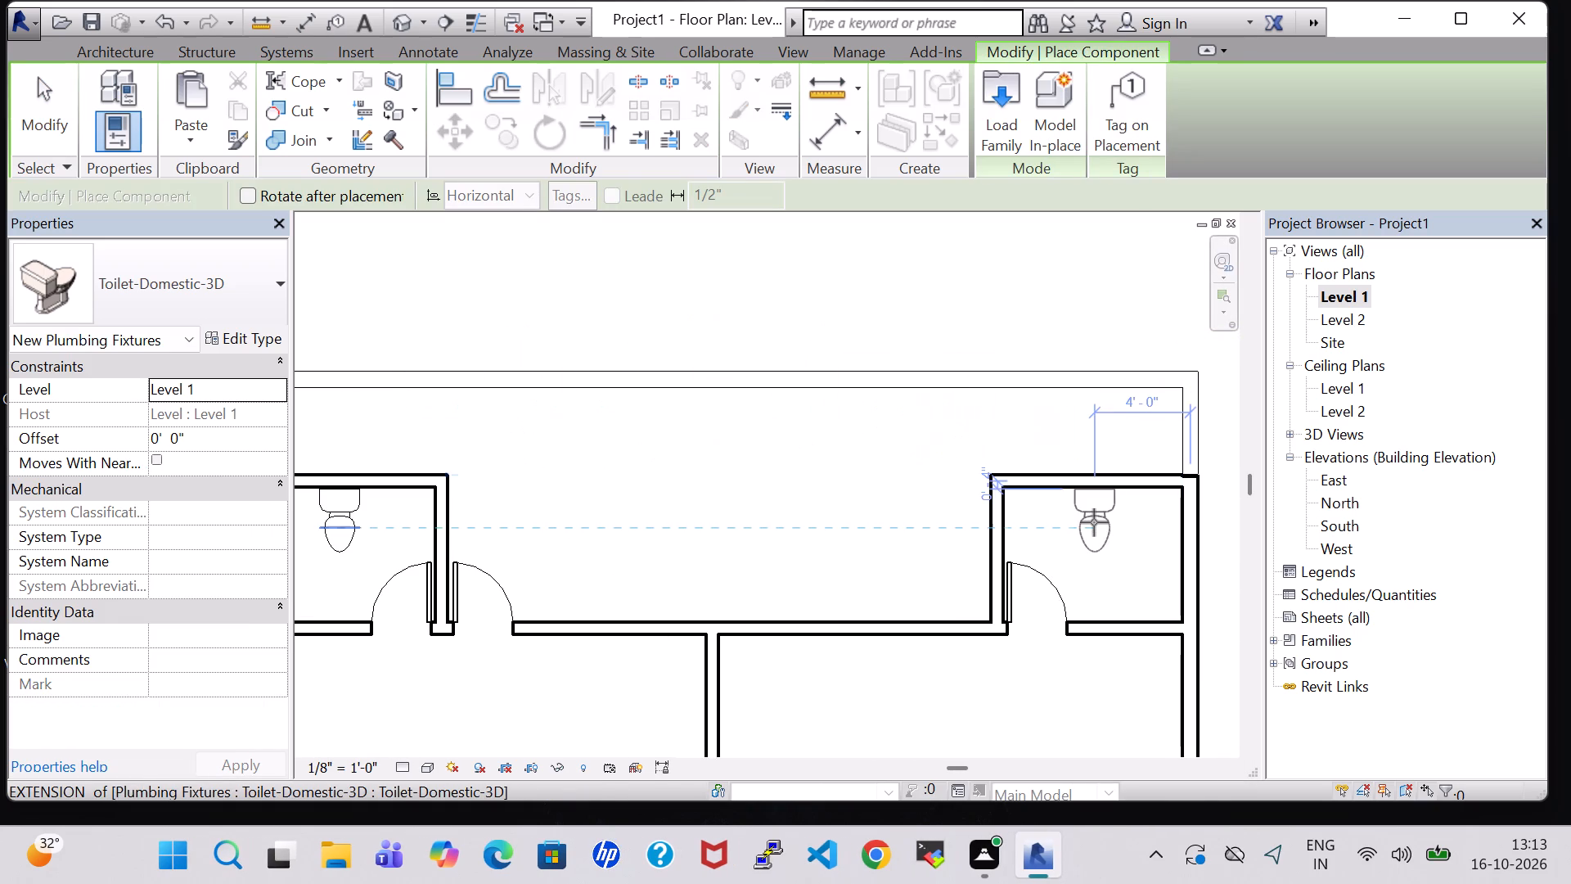
pyautogui.click(1094, 522)
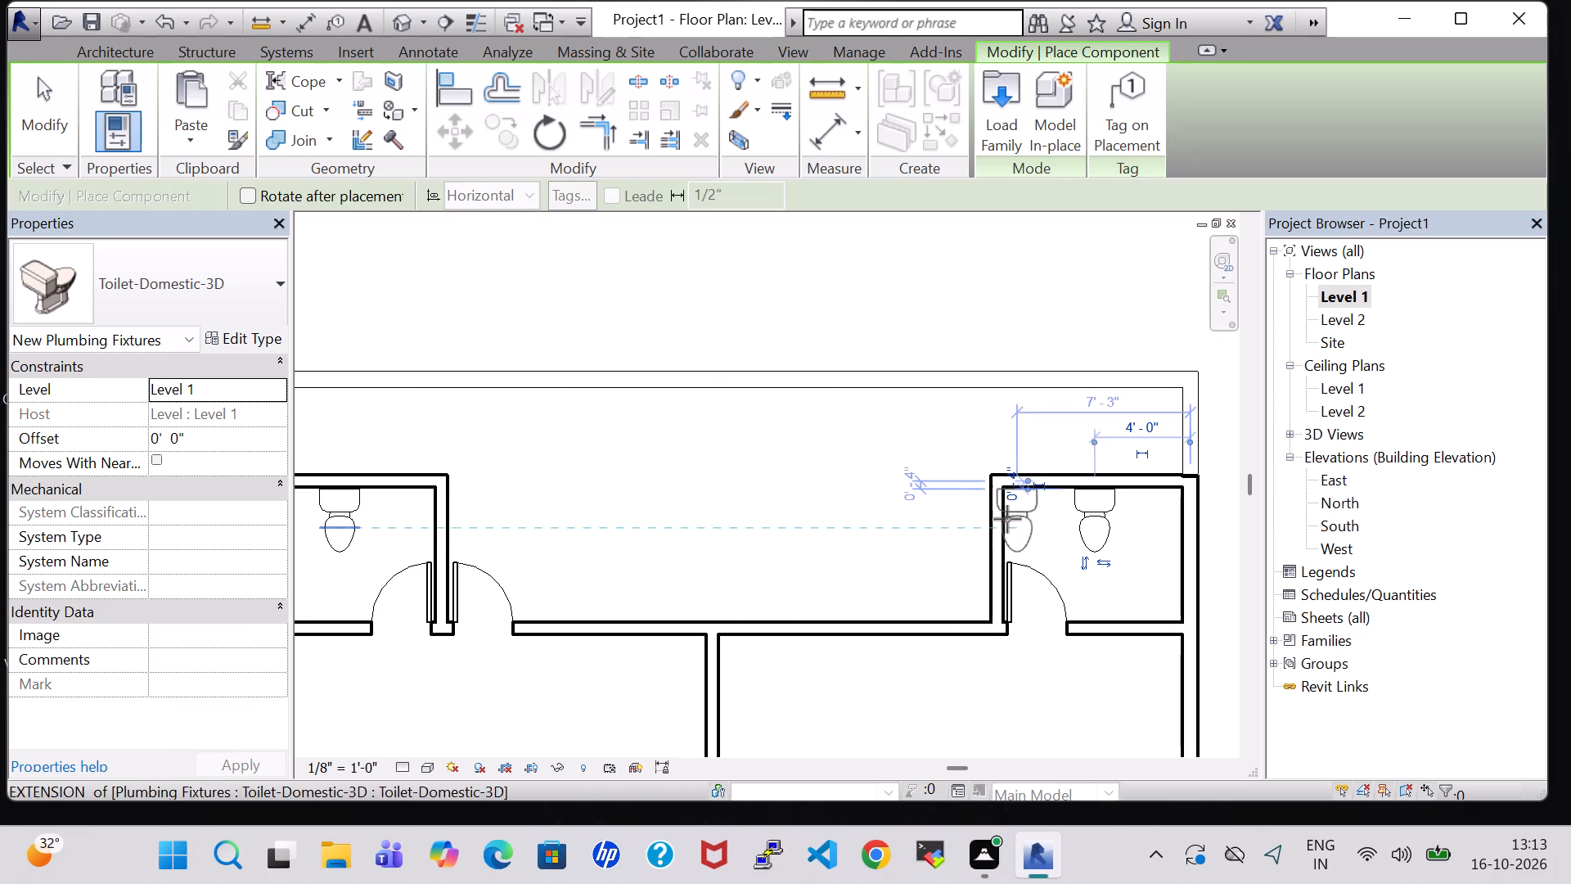
pyautogui.press('Escape')
pyautogui.press('Escape')
# Create a similar 24" corner floor sink, rotate it, and place it in the southeast corner of the small northeast room.
pyautogui.scroll(-1, 852, 473)
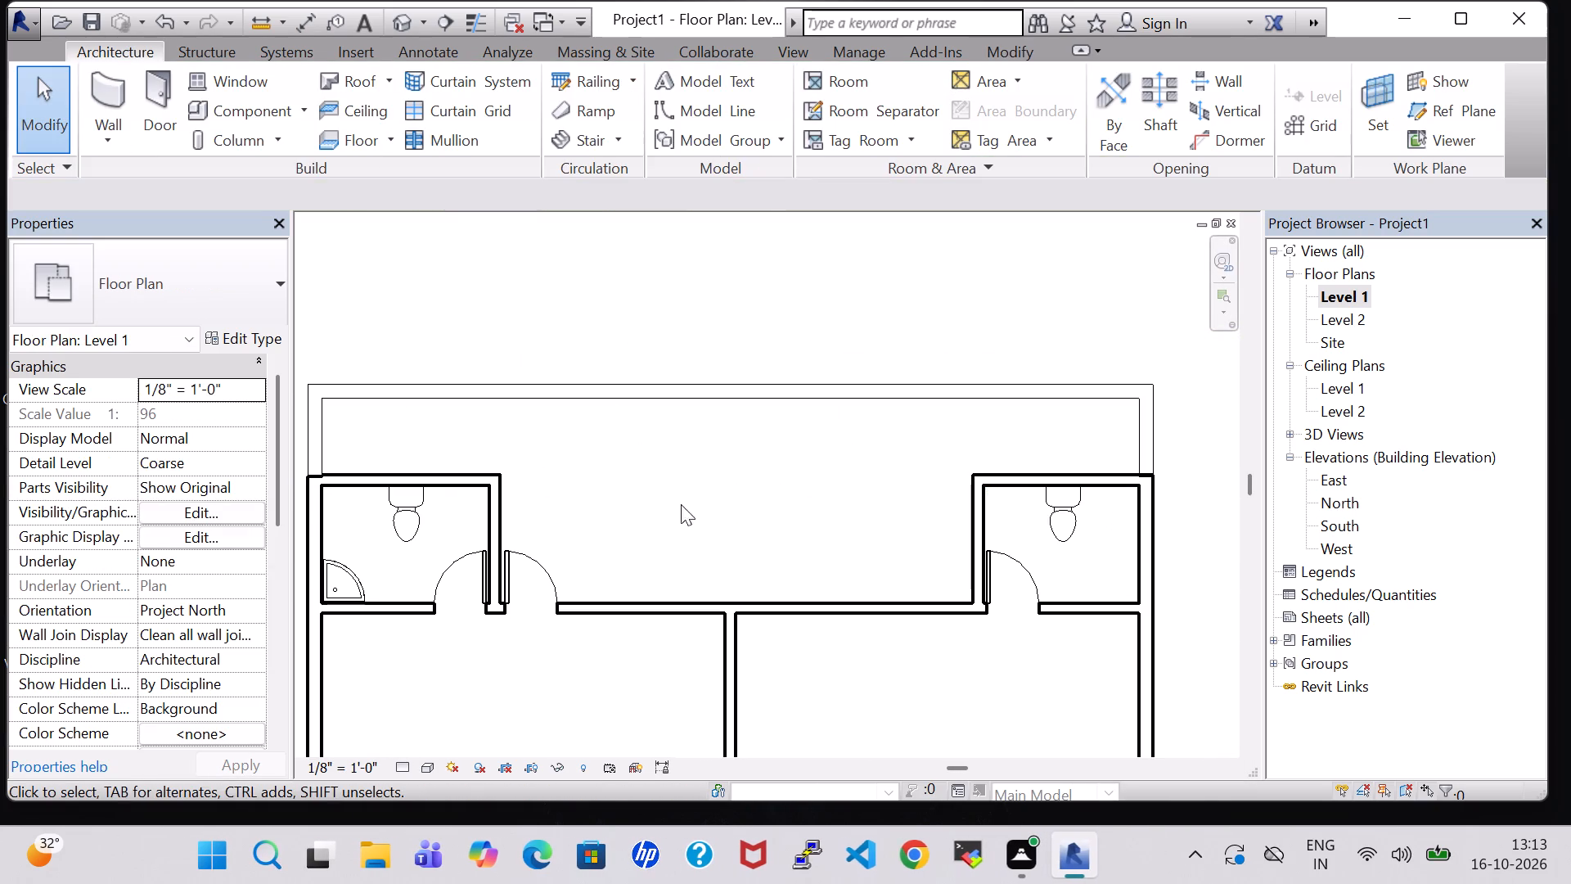
pyautogui.click(341, 571)
pyautogui.rightClick(341, 571)
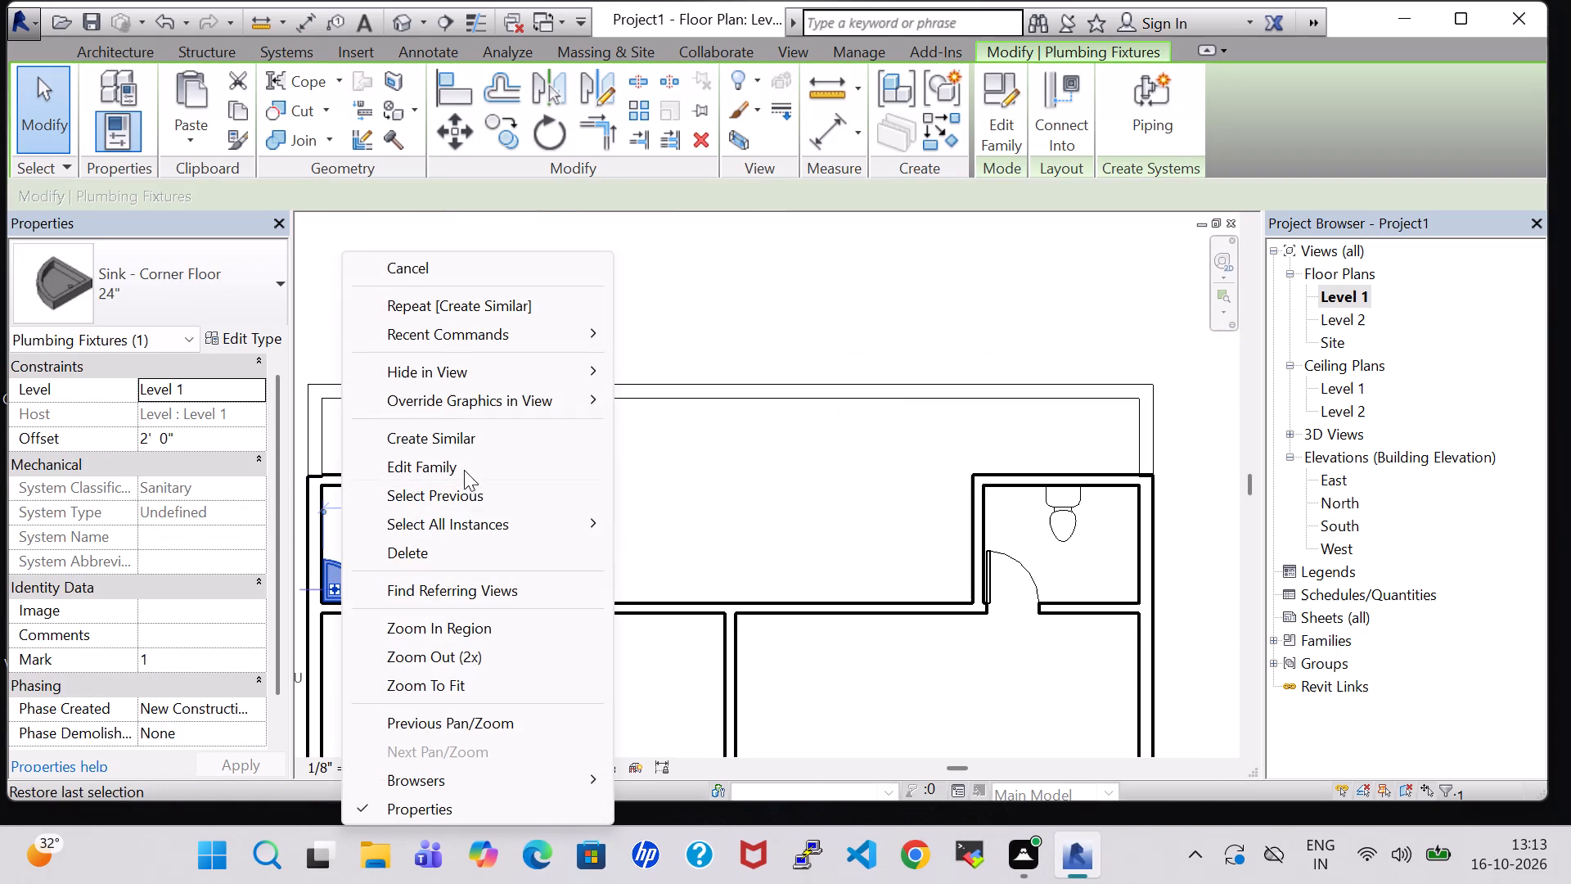
pyautogui.click(461, 451)
pyautogui.press('space')
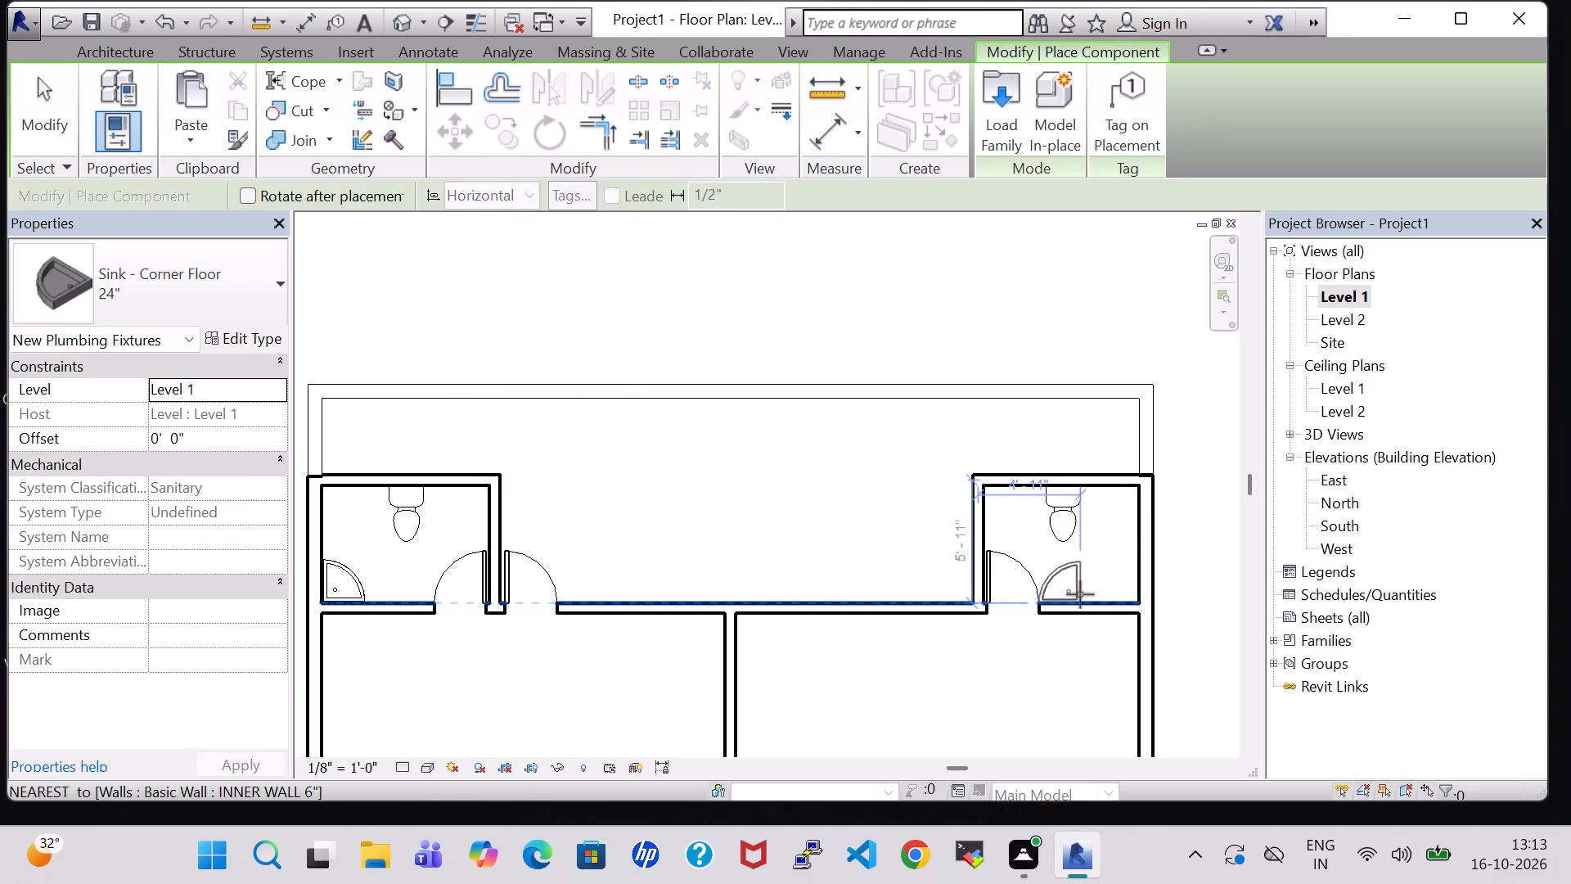
pyautogui.scroll(5, 1120, 599)
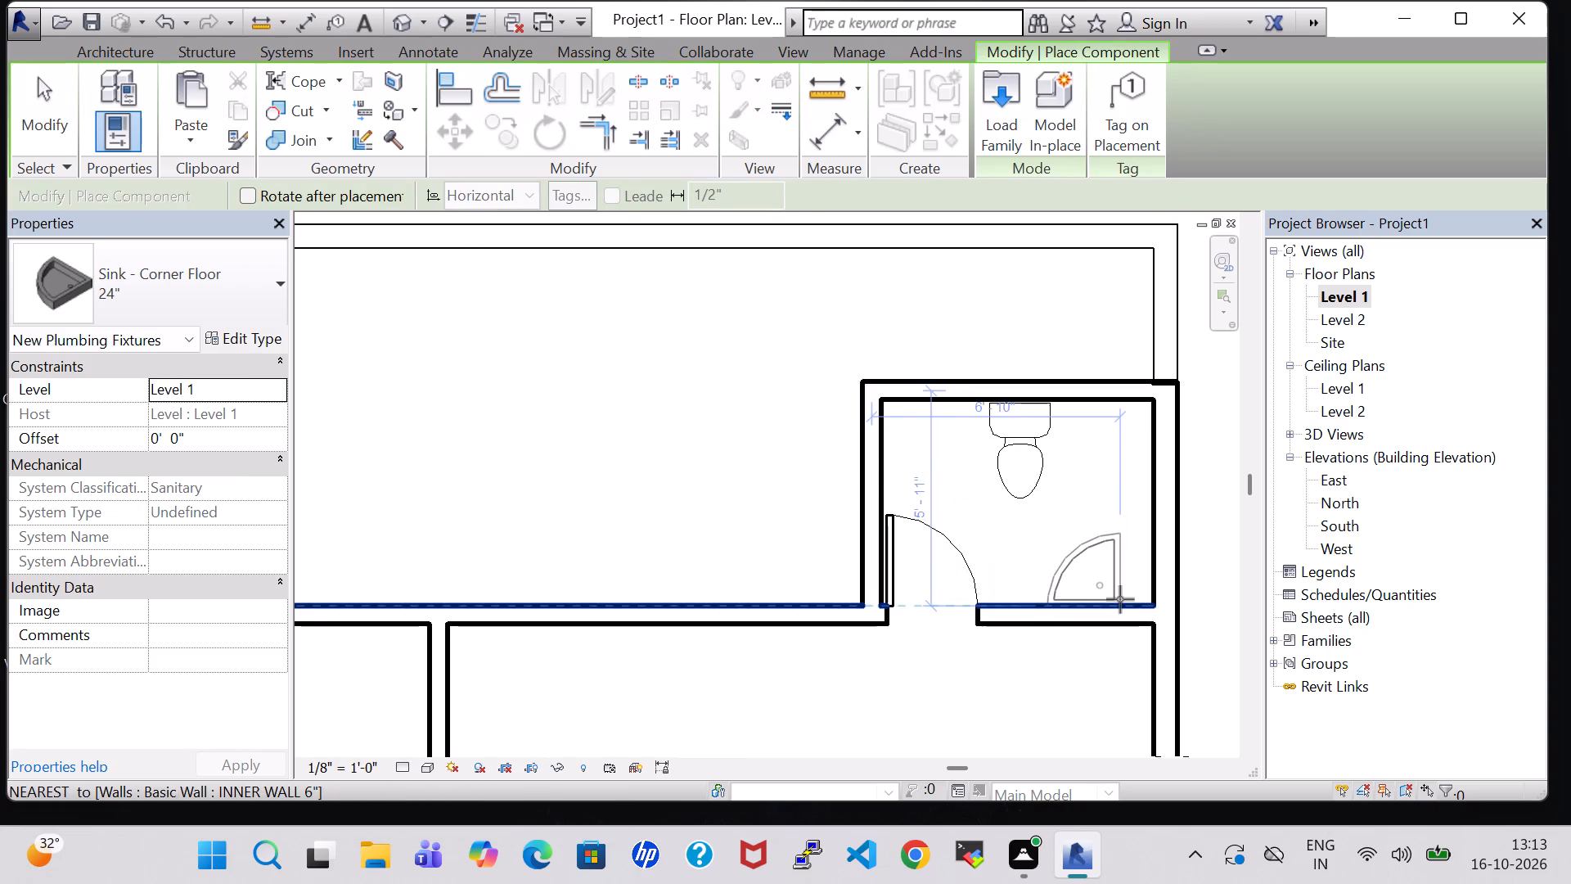
pyautogui.scroll(6, 1139, 605)
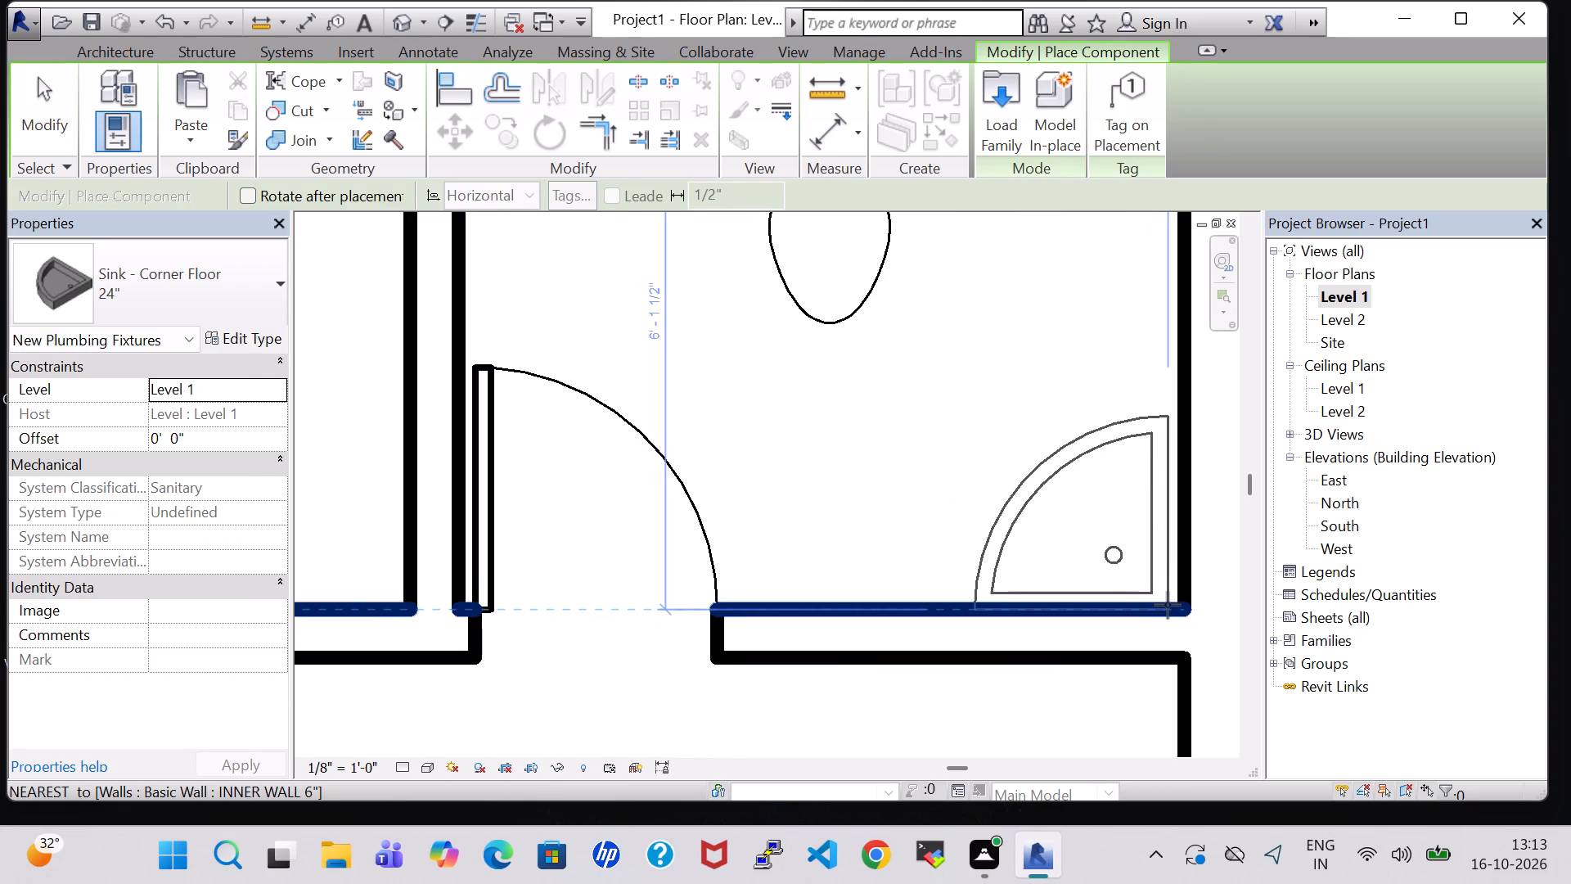
pyautogui.scroll(3, 1168, 605)
pyautogui.click(1177, 607)
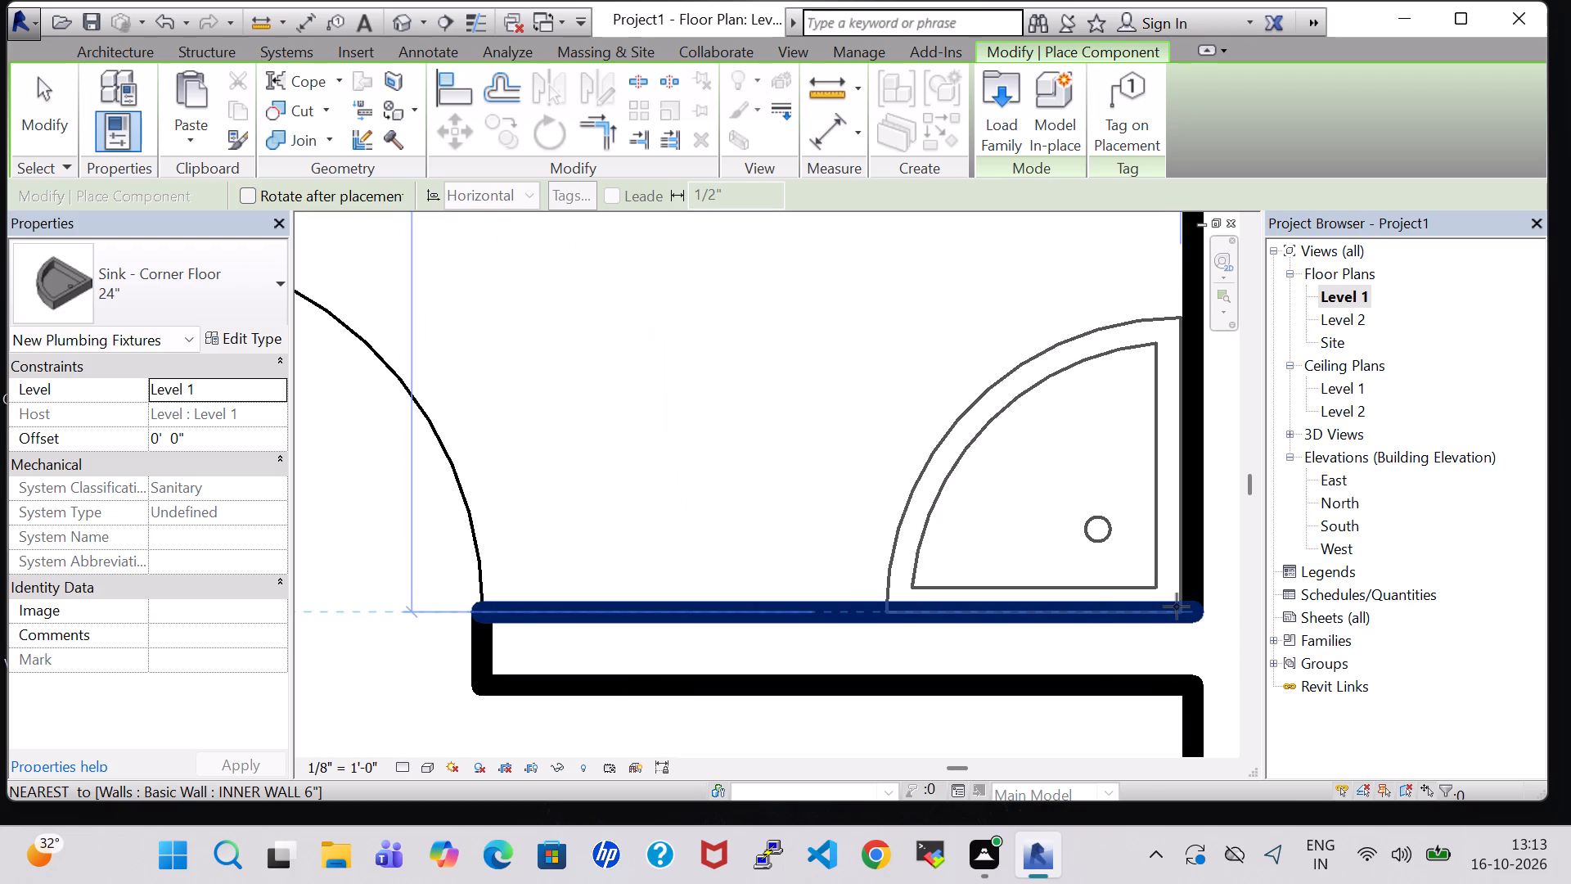
pyautogui.press('Escape')
pyautogui.press('Escape')
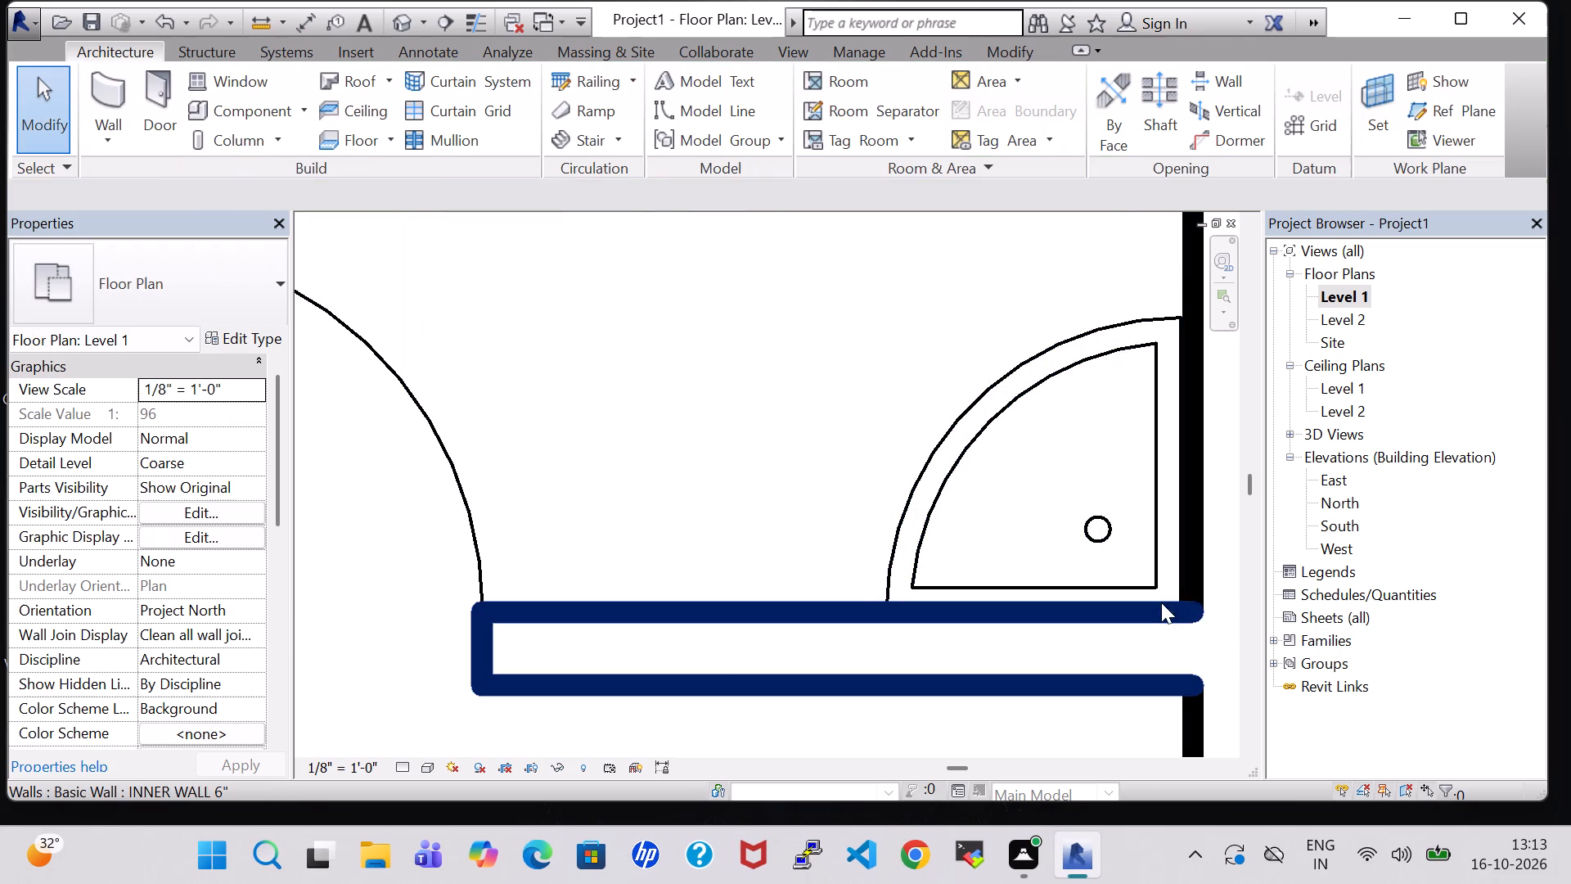
# Nudge the new corner sink slightly north so its edge clears the south wall line.
pyautogui.click(1026, 404)
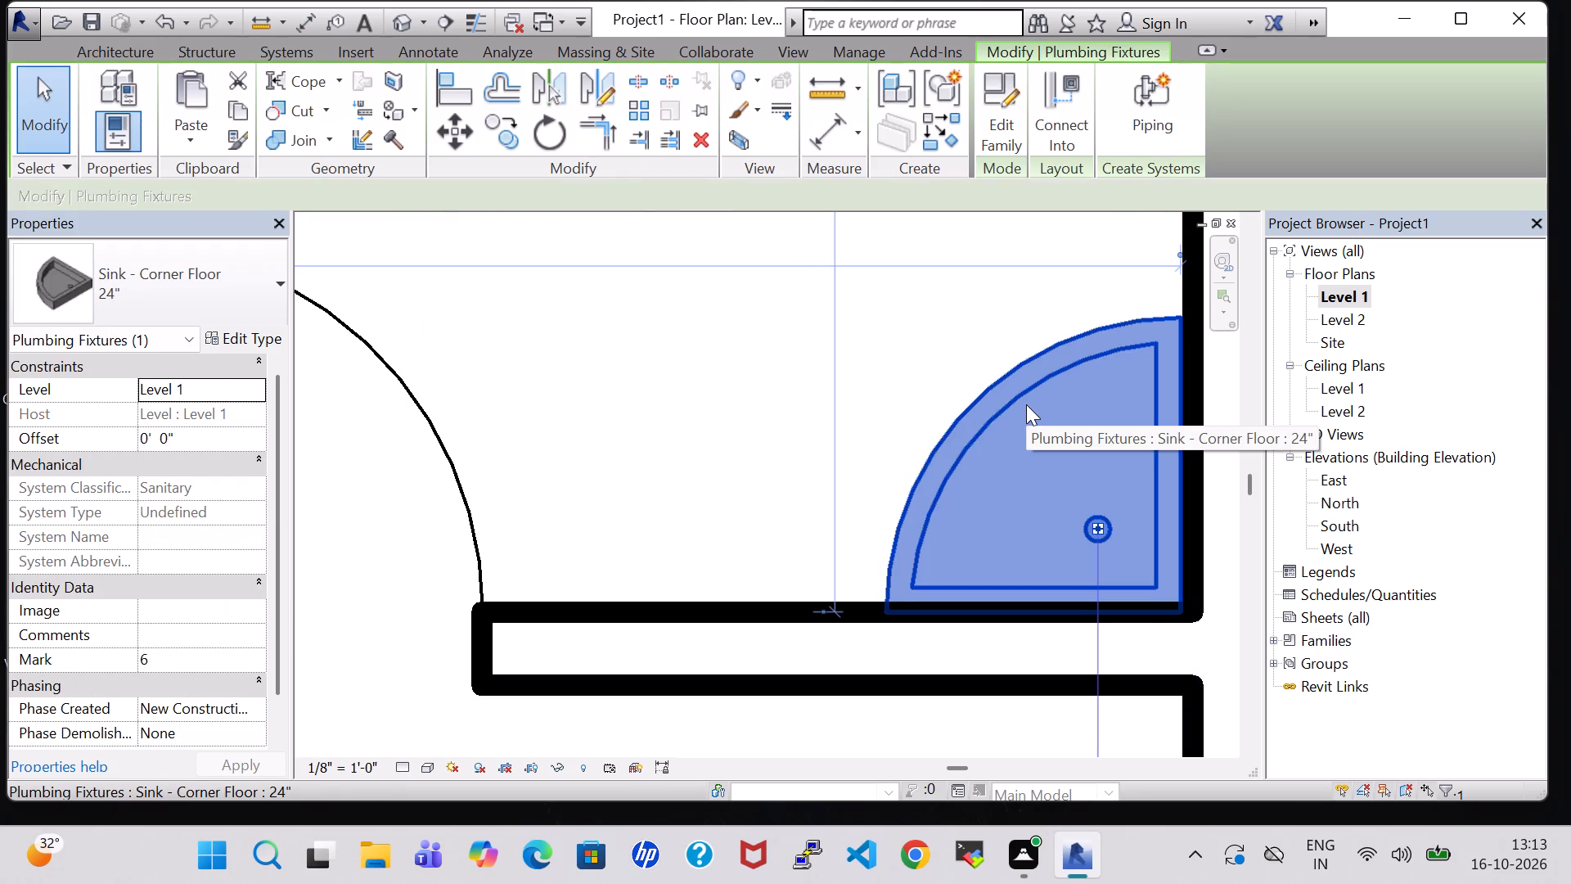
pyautogui.press('Up')
pyautogui.press('Up')
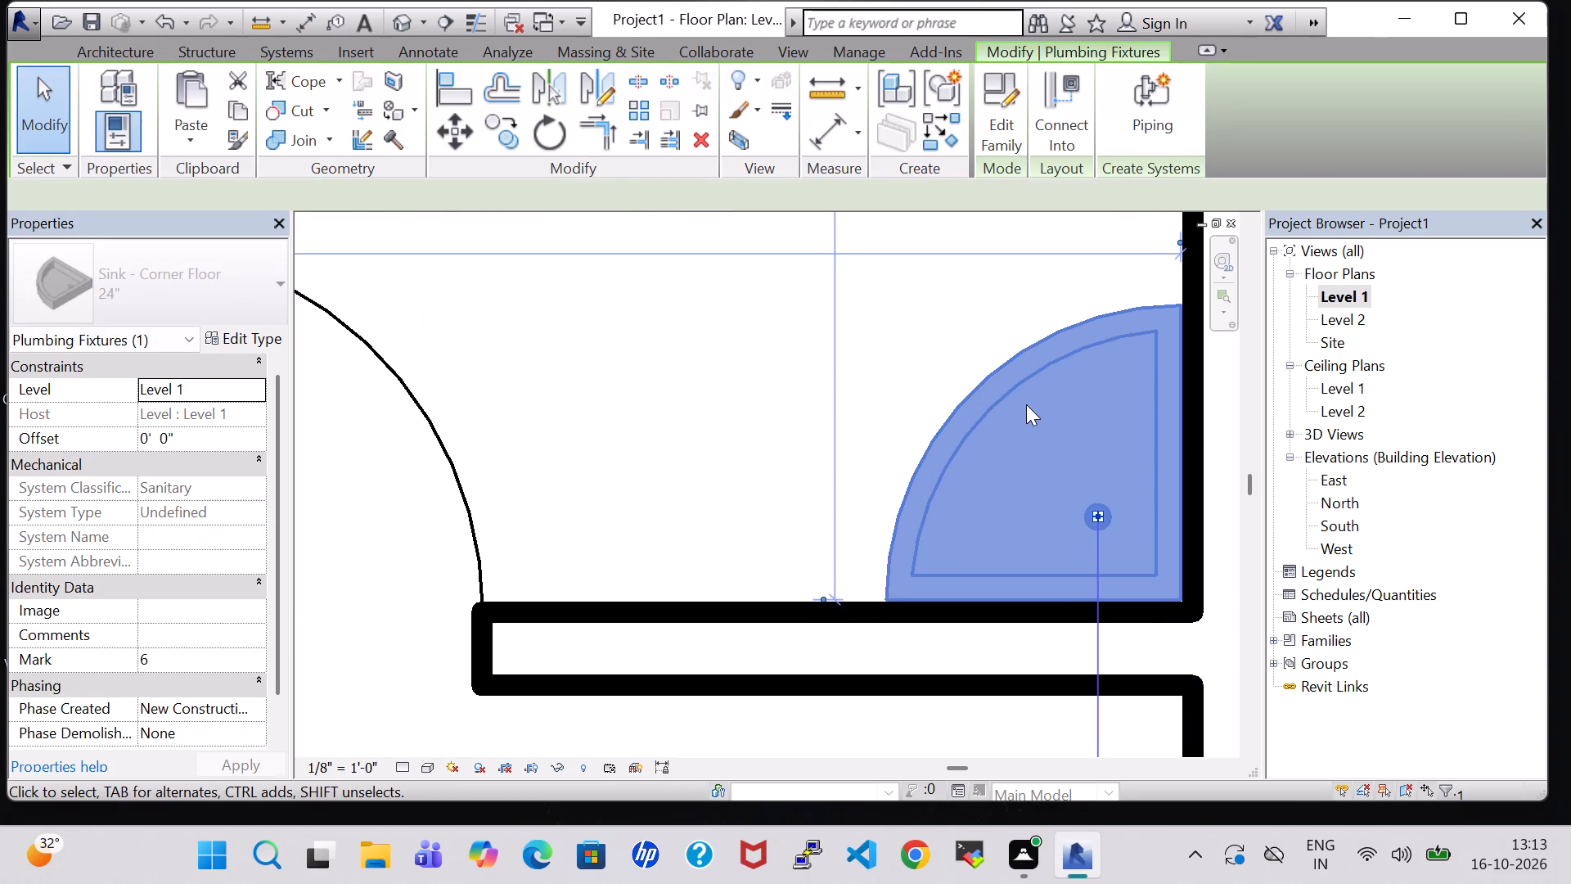
pyautogui.click(933, 291)
# Set the new corner sink's offset from Level 1 to 2' 0".
pyautogui.click(972, 402)
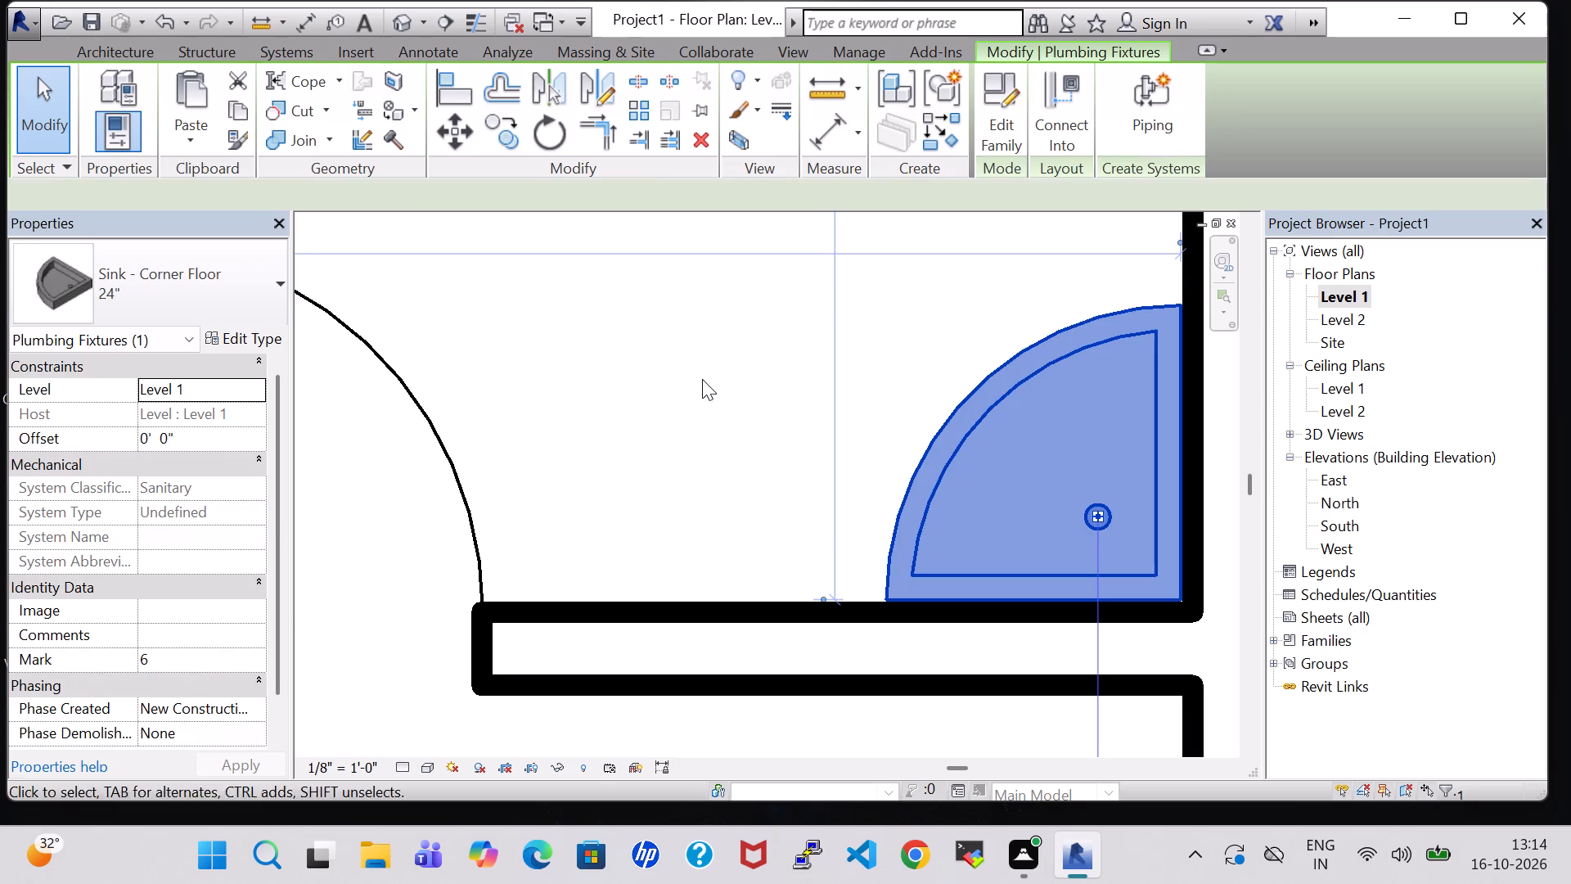
pyautogui.doubleClick(149, 437)
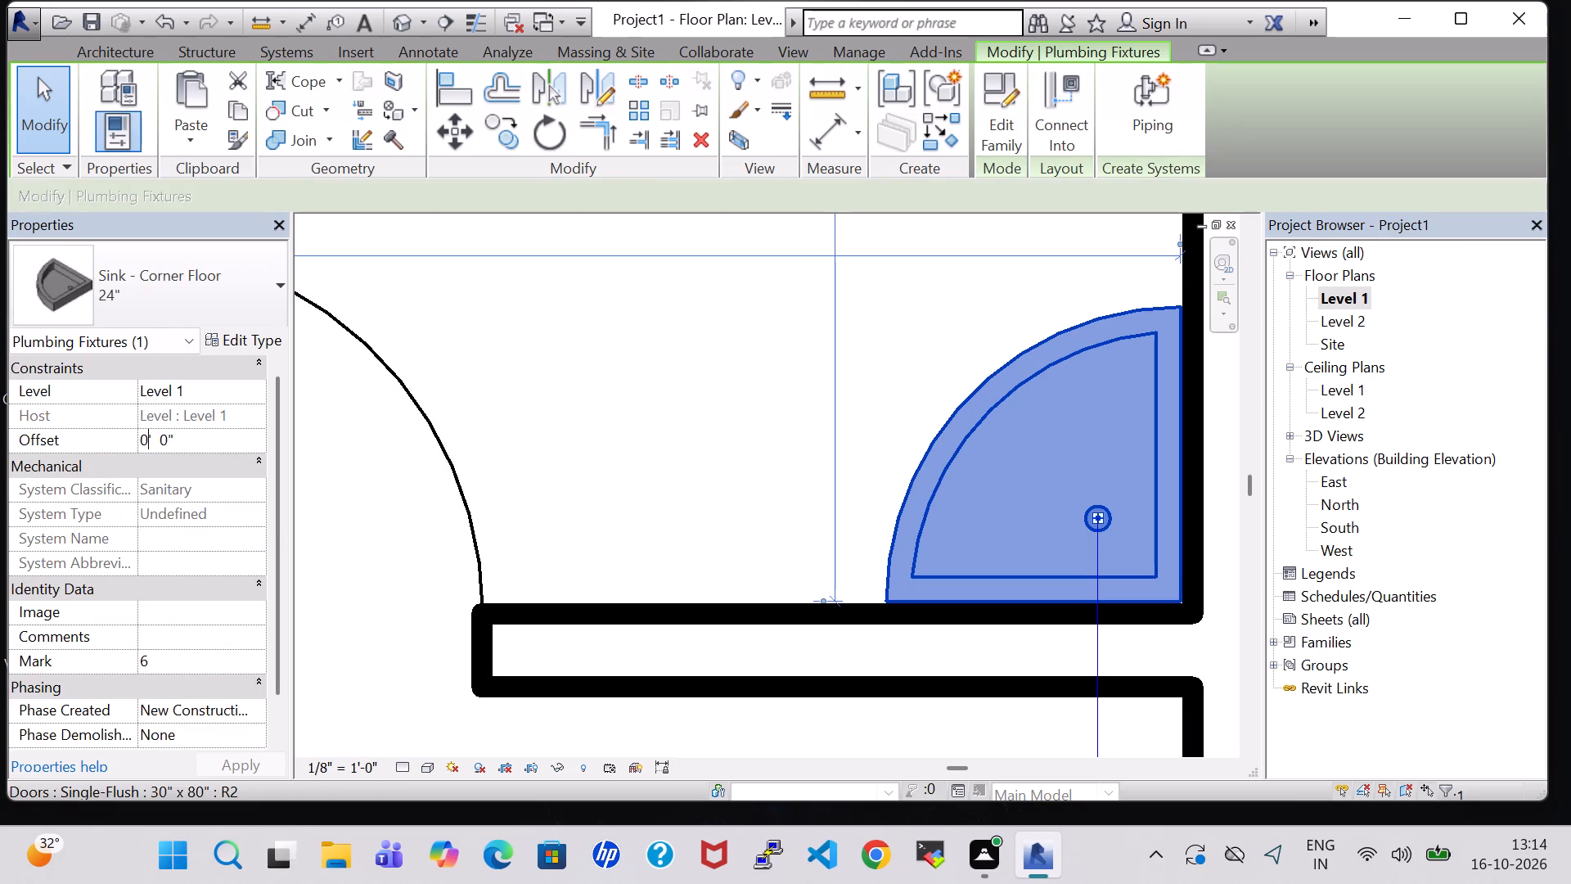
pyautogui.press('BackSpace')
pyautogui.press('2')
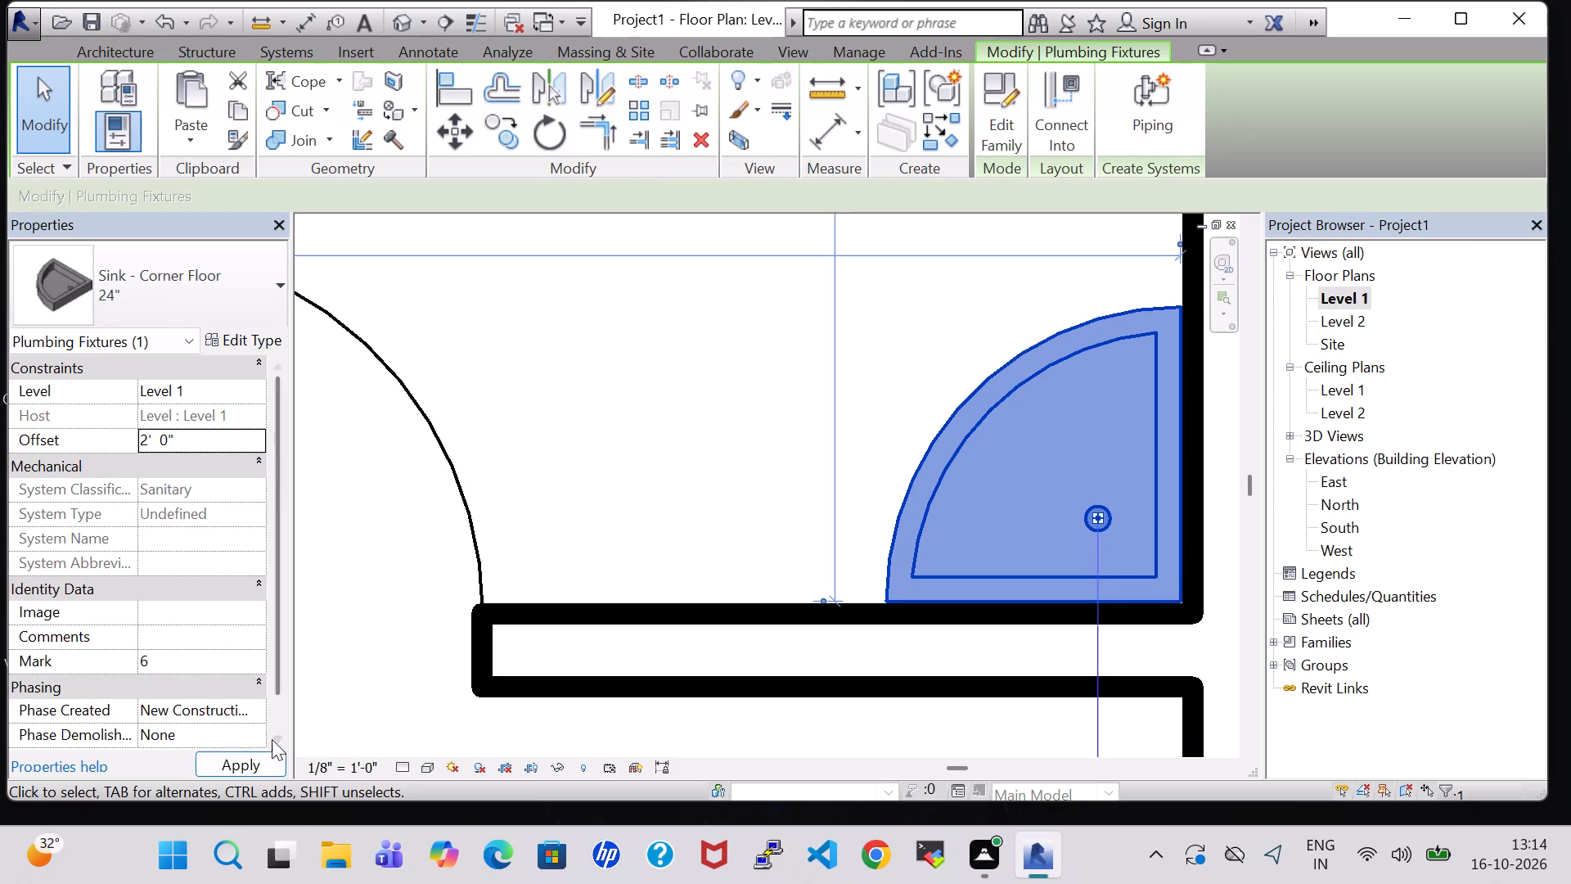
pyautogui.click(246, 757)
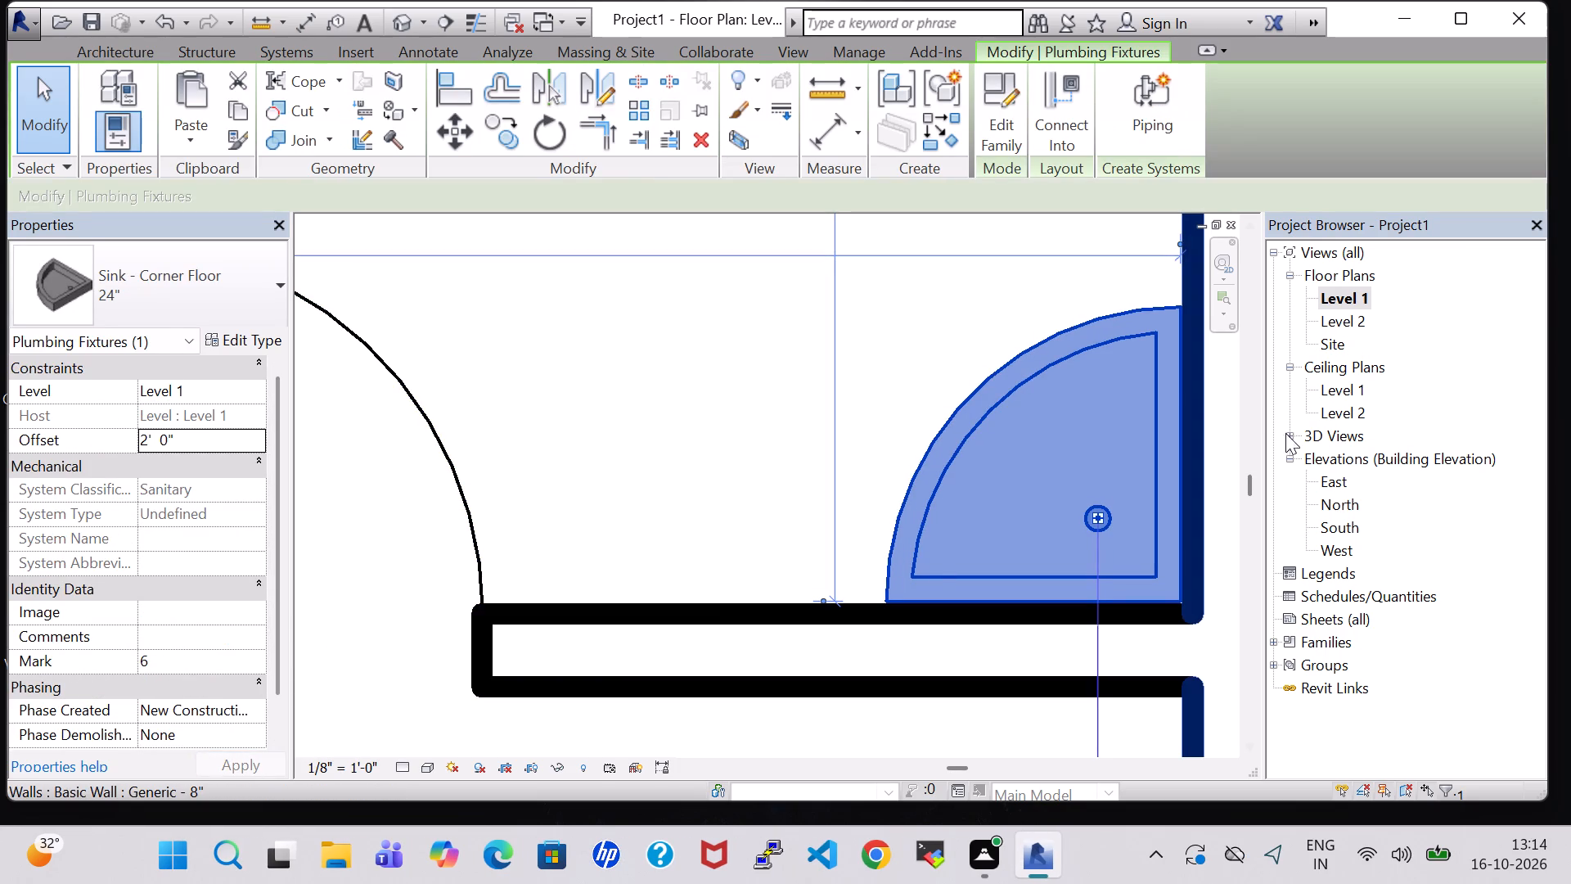
# Examine the fixtures, doors and walls of the two small northern rooms and surrounding rooms from several angles in the 3D view.
pyautogui.click(392, 16)
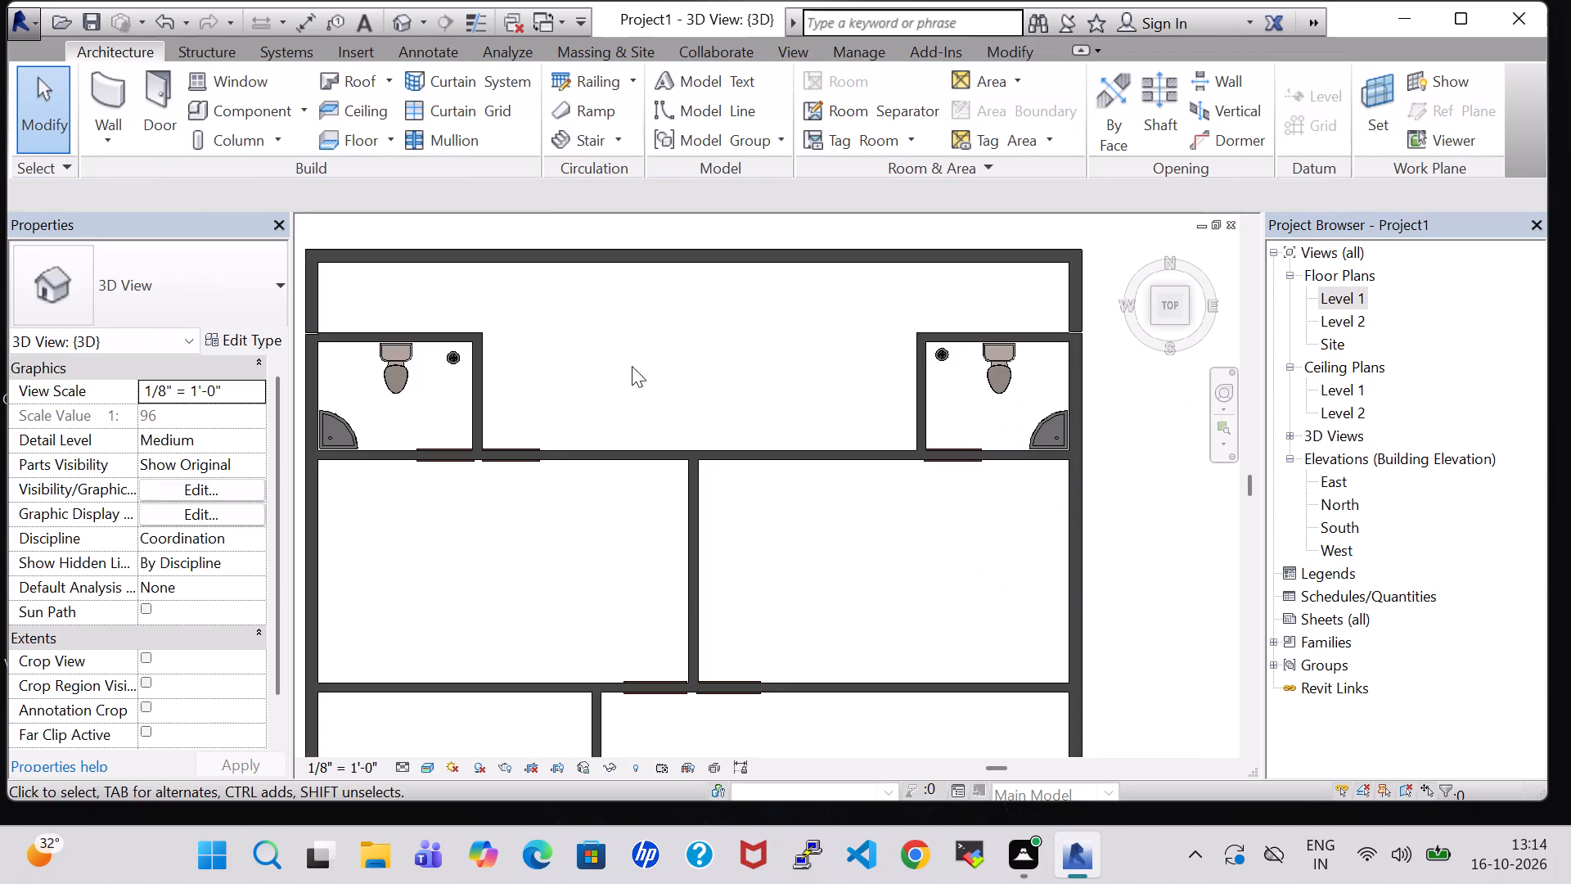
pyautogui.keyDown('shift'); pyautogui.moveTo(659, 363); pyautogui.dragTo(568, 351, button='middle'); pyautogui.keyUp('shift')
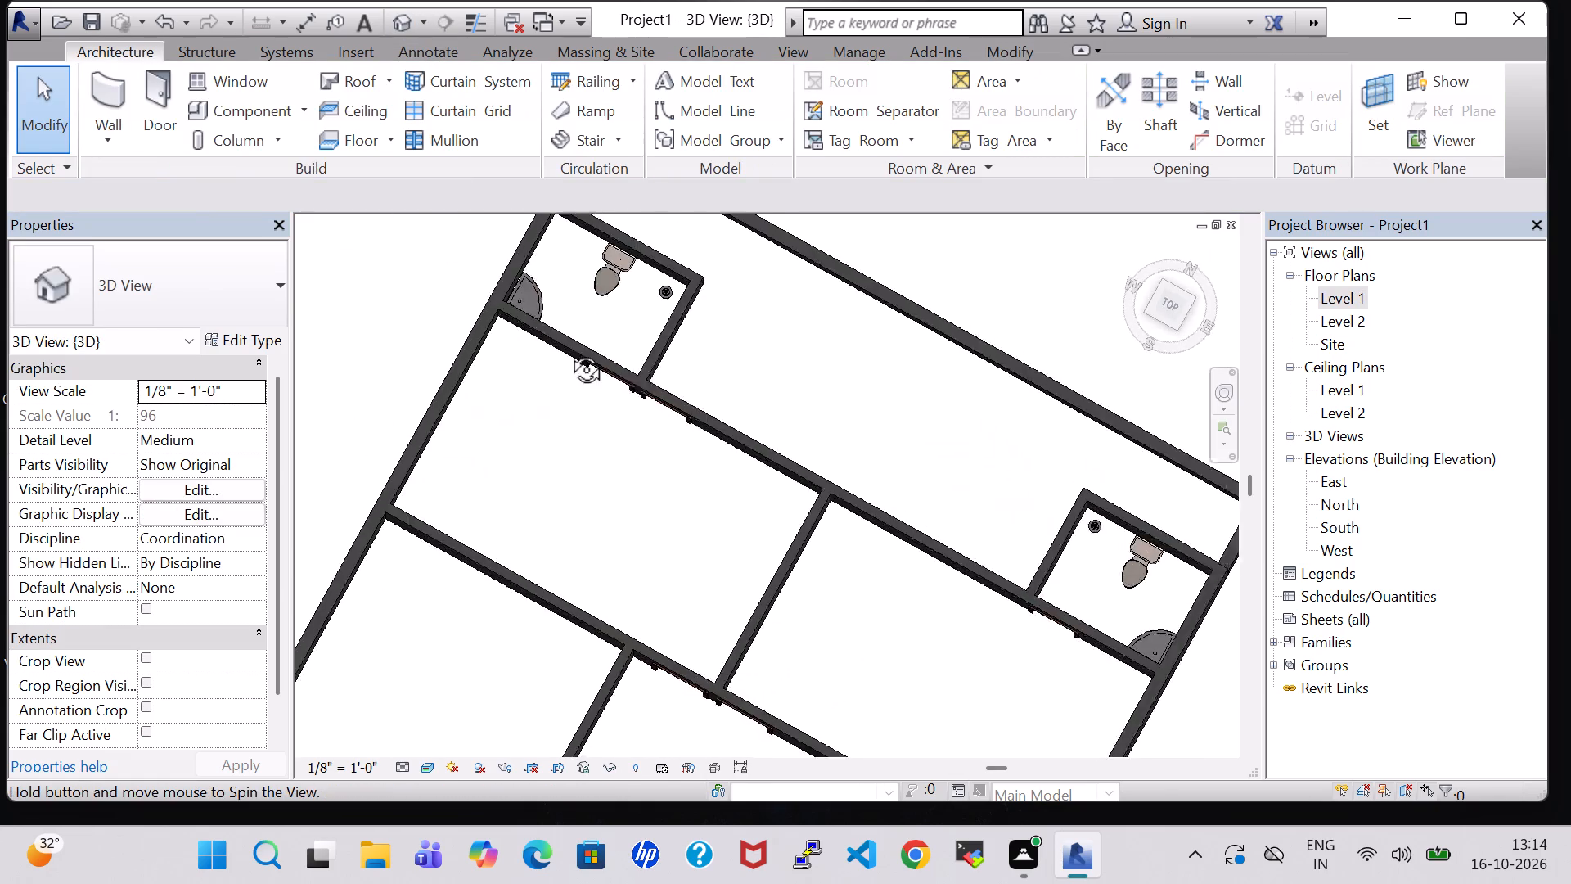
pyautogui.keyDown('shift'); pyautogui.moveTo(568, 351); pyautogui.dragTo(542, 239, button='middle'); pyautogui.keyUp('shift')
pyautogui.keyDown('shift'); pyautogui.moveTo(861, 369); pyautogui.dragTo(701, 331, button='middle'); pyautogui.keyUp('shift')
pyautogui.keyDown('shift'); pyautogui.scroll(1, 701, 330); pyautogui.keyUp('shift')
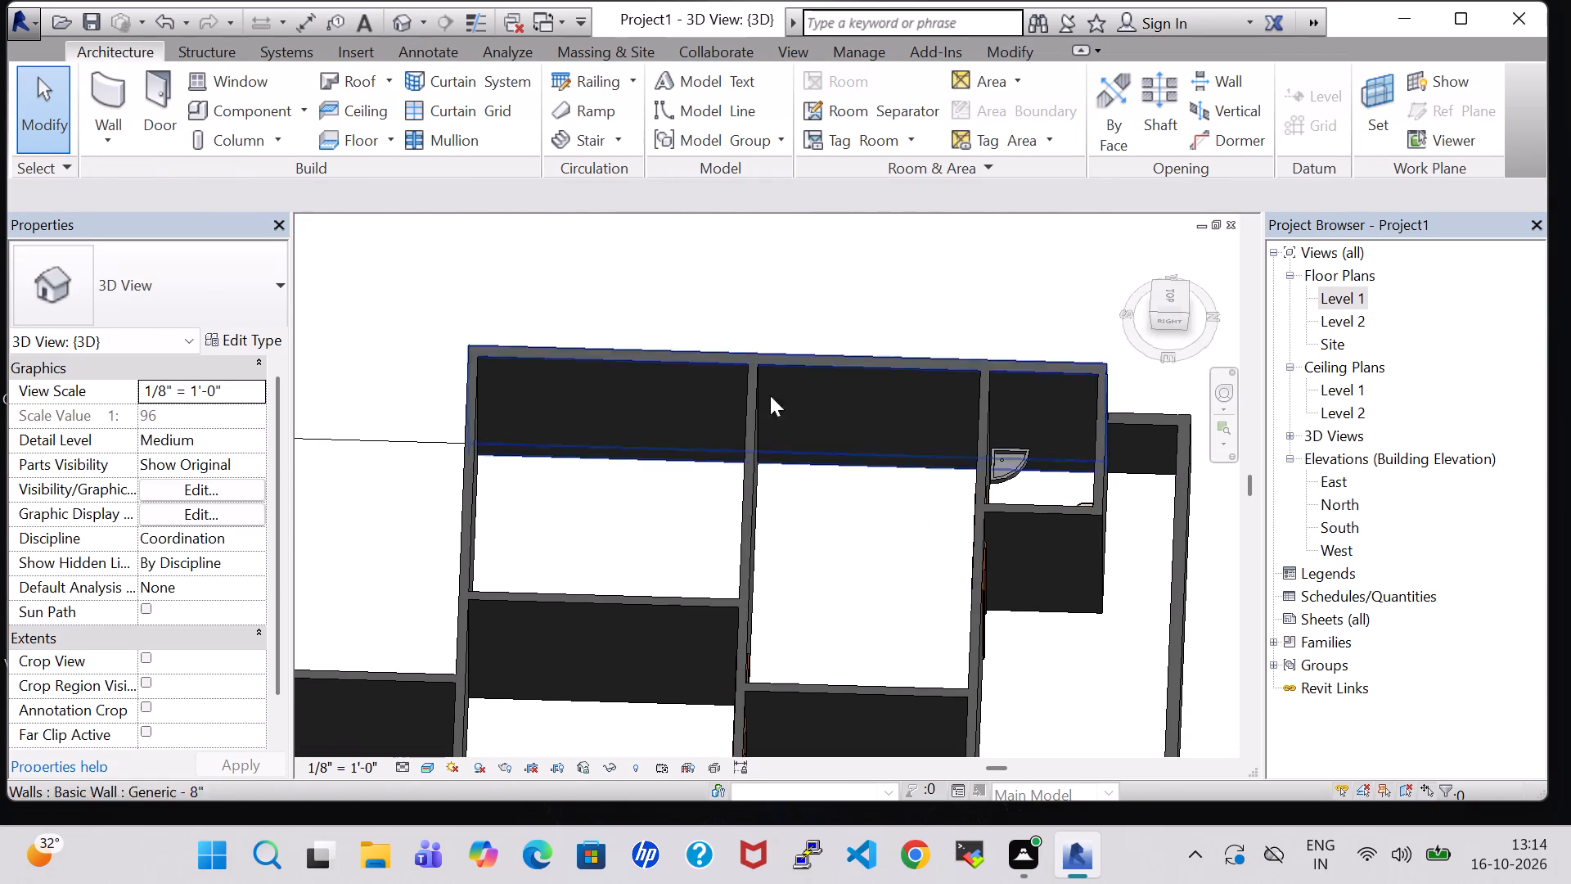
pyautogui.keyDown('shift'); pyautogui.moveTo(1062, 638); pyautogui.dragTo(1001, 584, button='middle'); pyautogui.keyUp('shift')
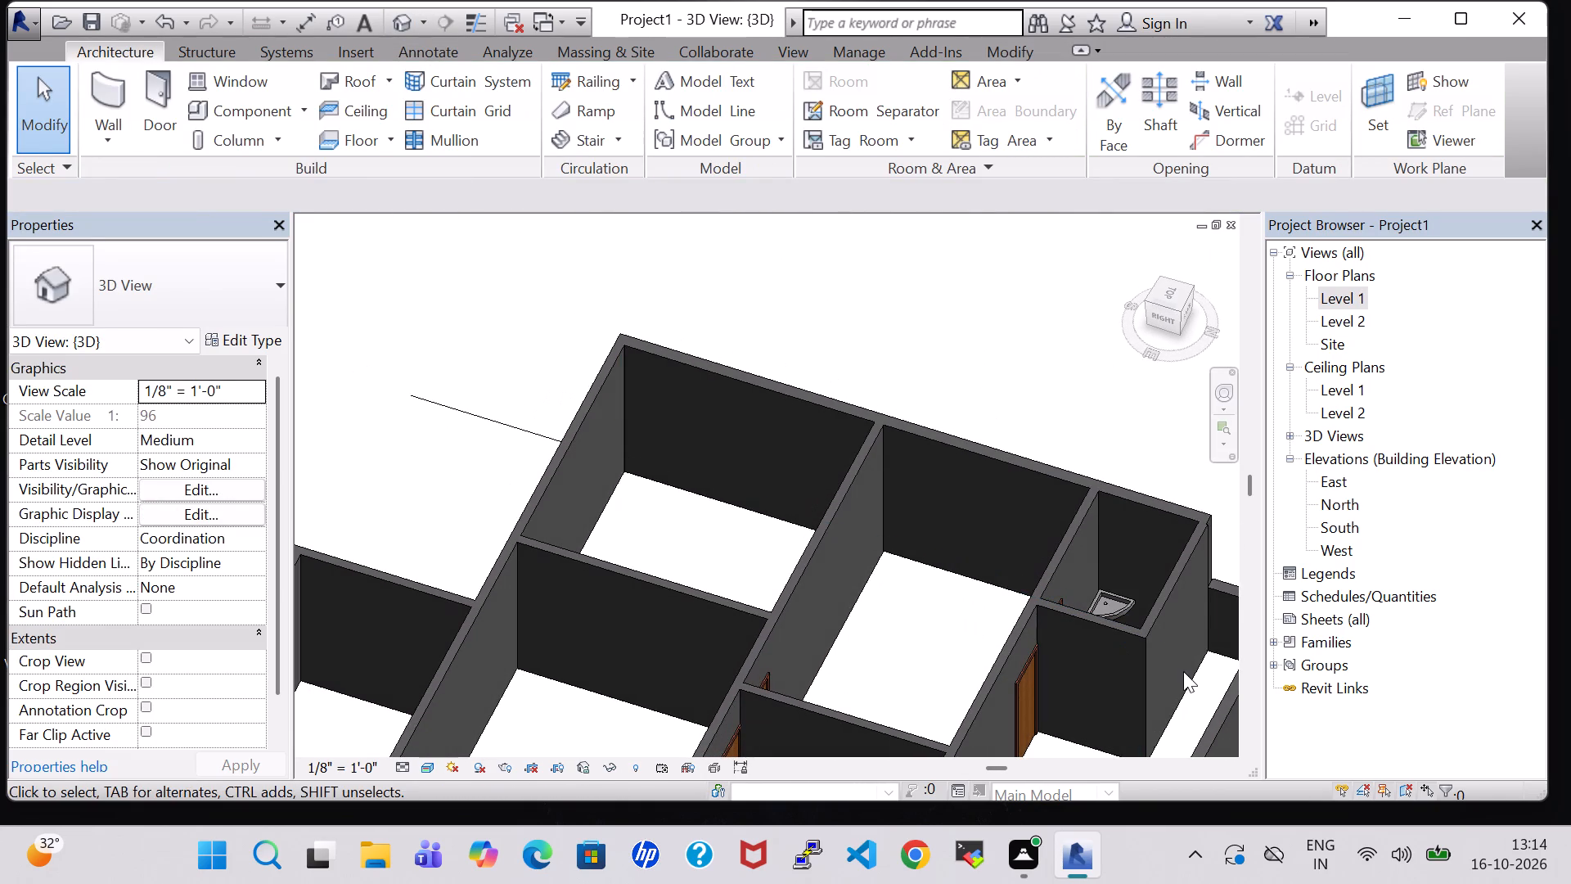
pyautogui.keyDown('shift'); pyautogui.moveTo(1195, 679); pyautogui.dragTo(1129, 675, button='middle'); pyautogui.keyUp('shift')
pyautogui.scroll(2, 1130, 659)
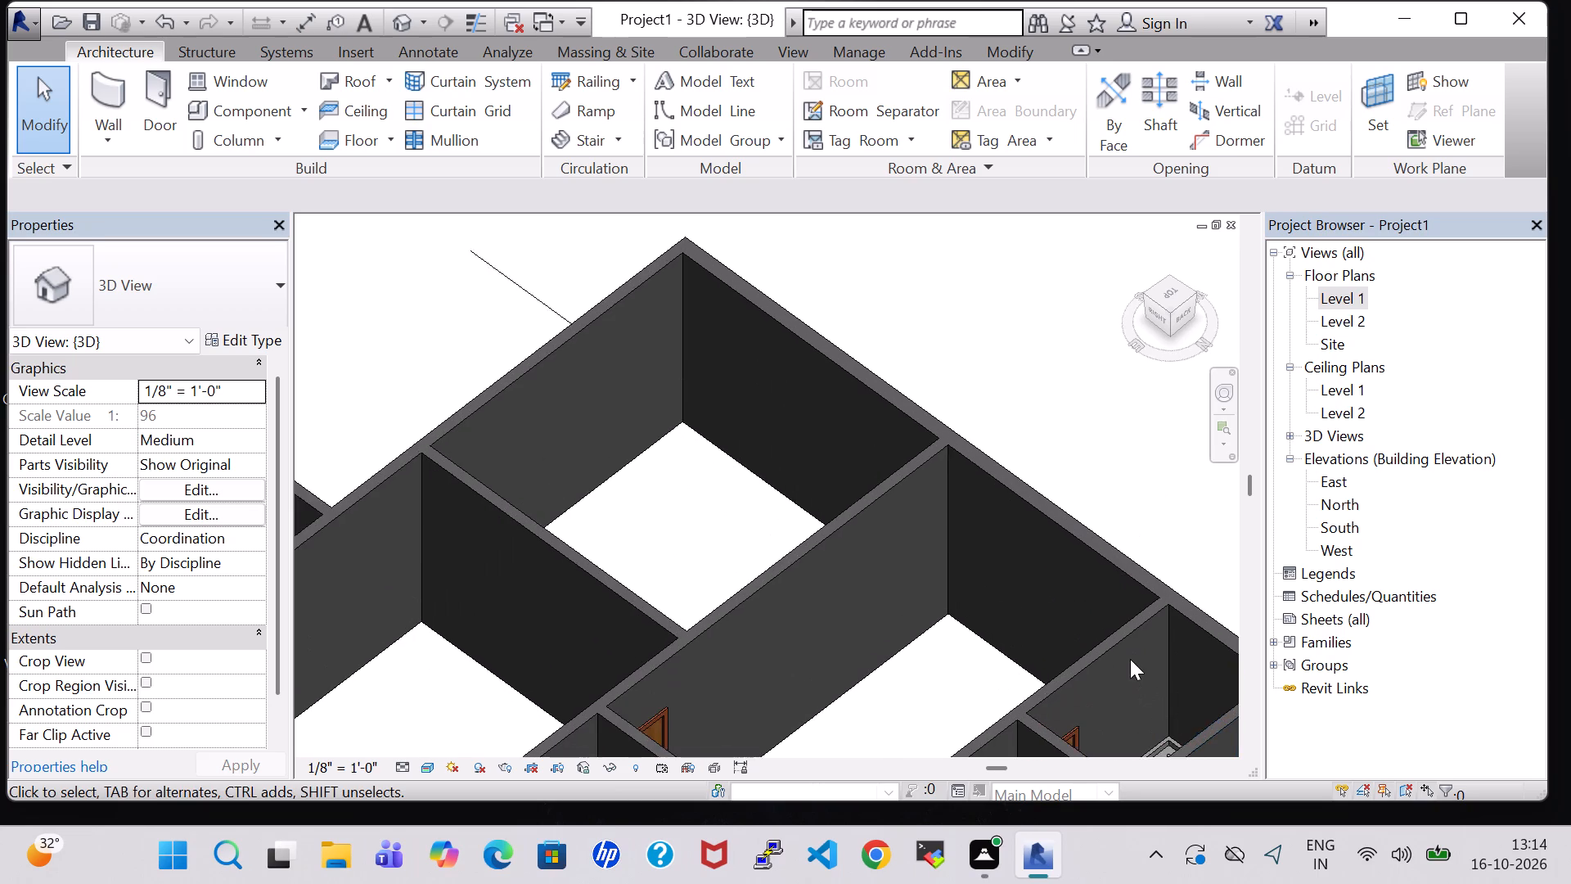
pyautogui.scroll(1, 1130, 659)
pyautogui.moveTo(1130, 659); pyautogui.dragTo(860, 397, button='middle')
pyautogui.keyDown('shift'); pyautogui.moveTo(1118, 495); pyautogui.dragTo(1126, 512, button='middle'); pyautogui.keyUp('shift')
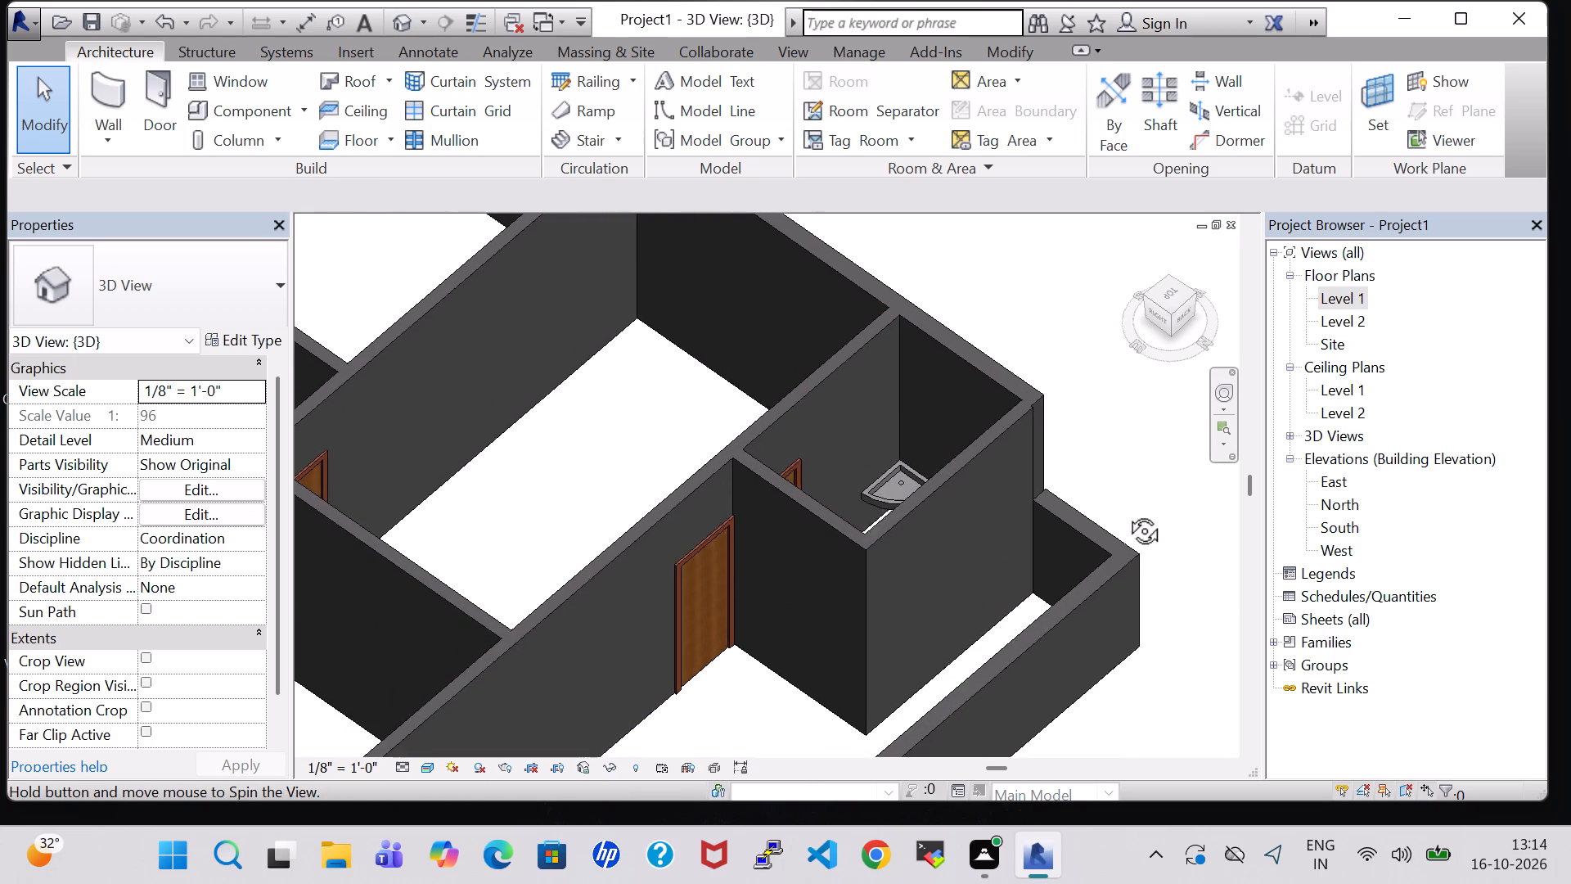
pyautogui.keyDown('shift'); pyautogui.moveTo(1126, 512); pyautogui.dragTo(1132, 562, button='middle'); pyautogui.keyUp('shift')
pyautogui.moveTo(804, 594); pyautogui.dragTo(836, 522, button='middle')
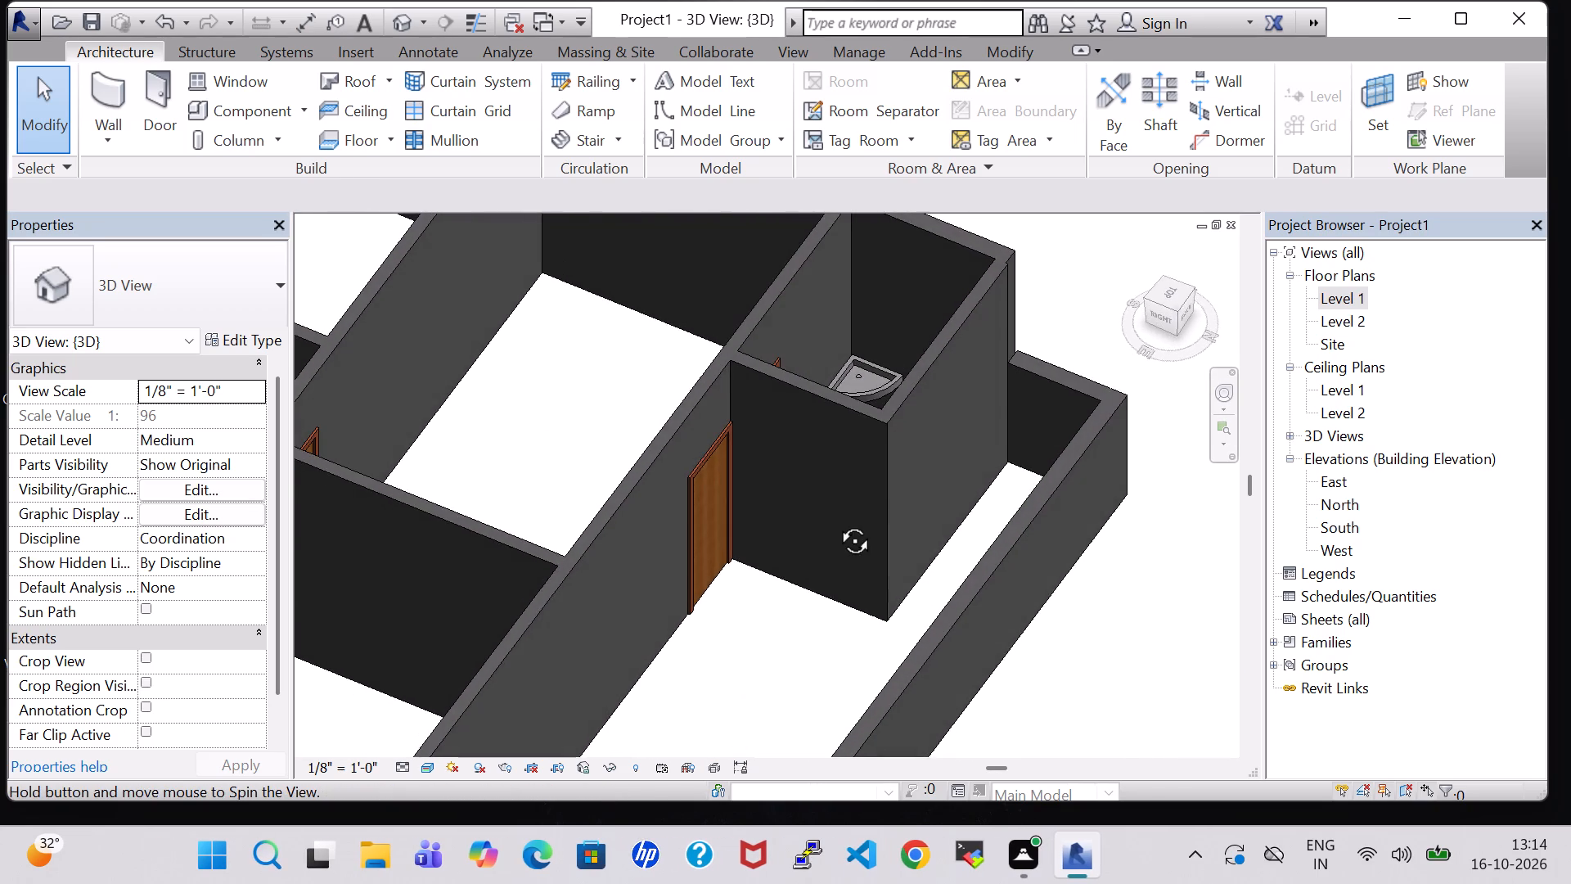
pyautogui.moveTo(836, 522); pyautogui.dragTo(686, 394, button='middle')
pyautogui.moveTo(504, 670); pyautogui.dragTo(1299, 498, button='middle')
pyautogui.moveTo(1439, 467); pyautogui.dragTo(1456, 464, button='middle')
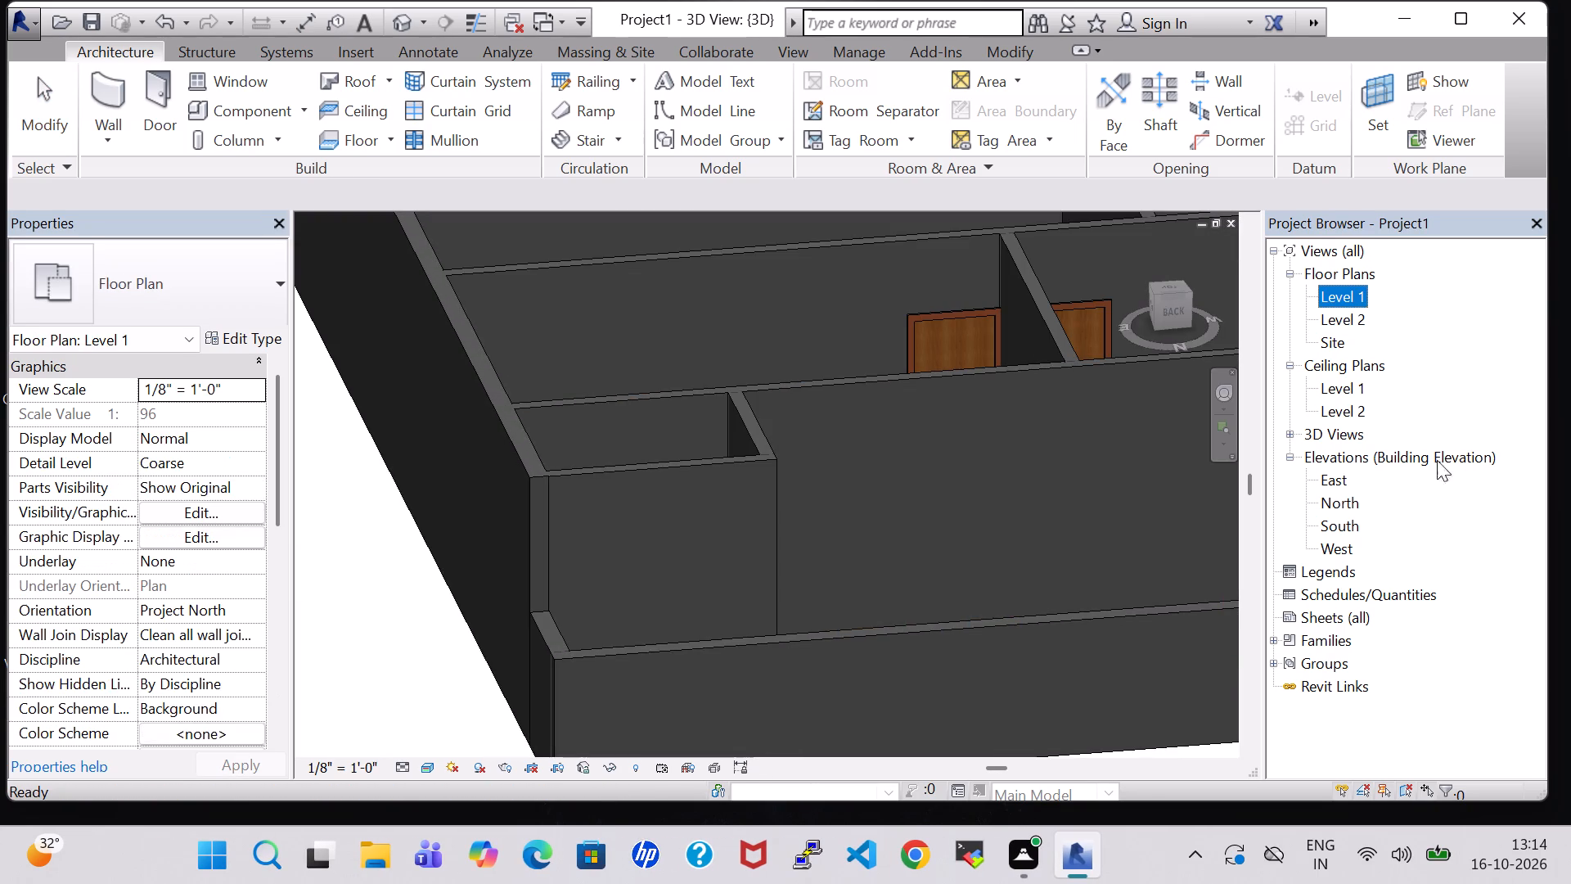
pyautogui.keyDown('shift'); pyautogui.moveTo(948, 506); pyautogui.dragTo(1013, 656, button='middle'); pyautogui.keyUp('shift')
pyautogui.keyDown('shift'); pyautogui.moveTo(772, 339); pyautogui.dragTo(846, 464, button='middle'); pyautogui.keyUp('shift')
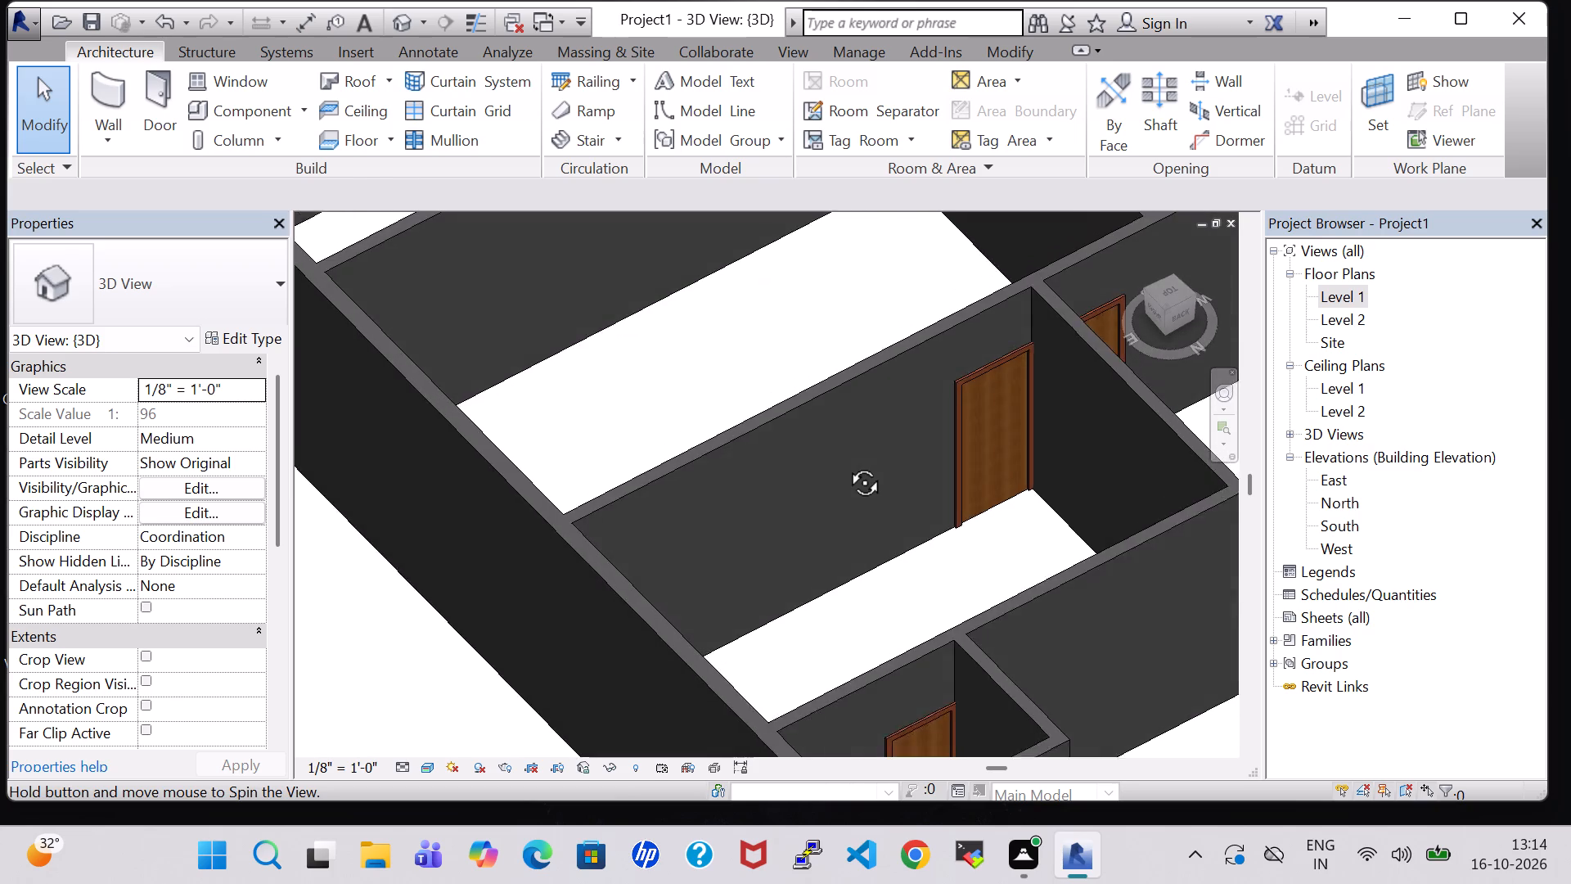
pyautogui.keyDown('shift'); pyautogui.moveTo(846, 464); pyautogui.dragTo(837, 498, button='middle'); pyautogui.keyUp('shift')
pyautogui.moveTo(858, 611); pyautogui.dragTo(885, 442, button='middle')
pyautogui.keyDown('shift'); pyautogui.moveTo(885, 440); pyautogui.dragTo(884, 440, button='middle'); pyautogui.keyUp('shift')
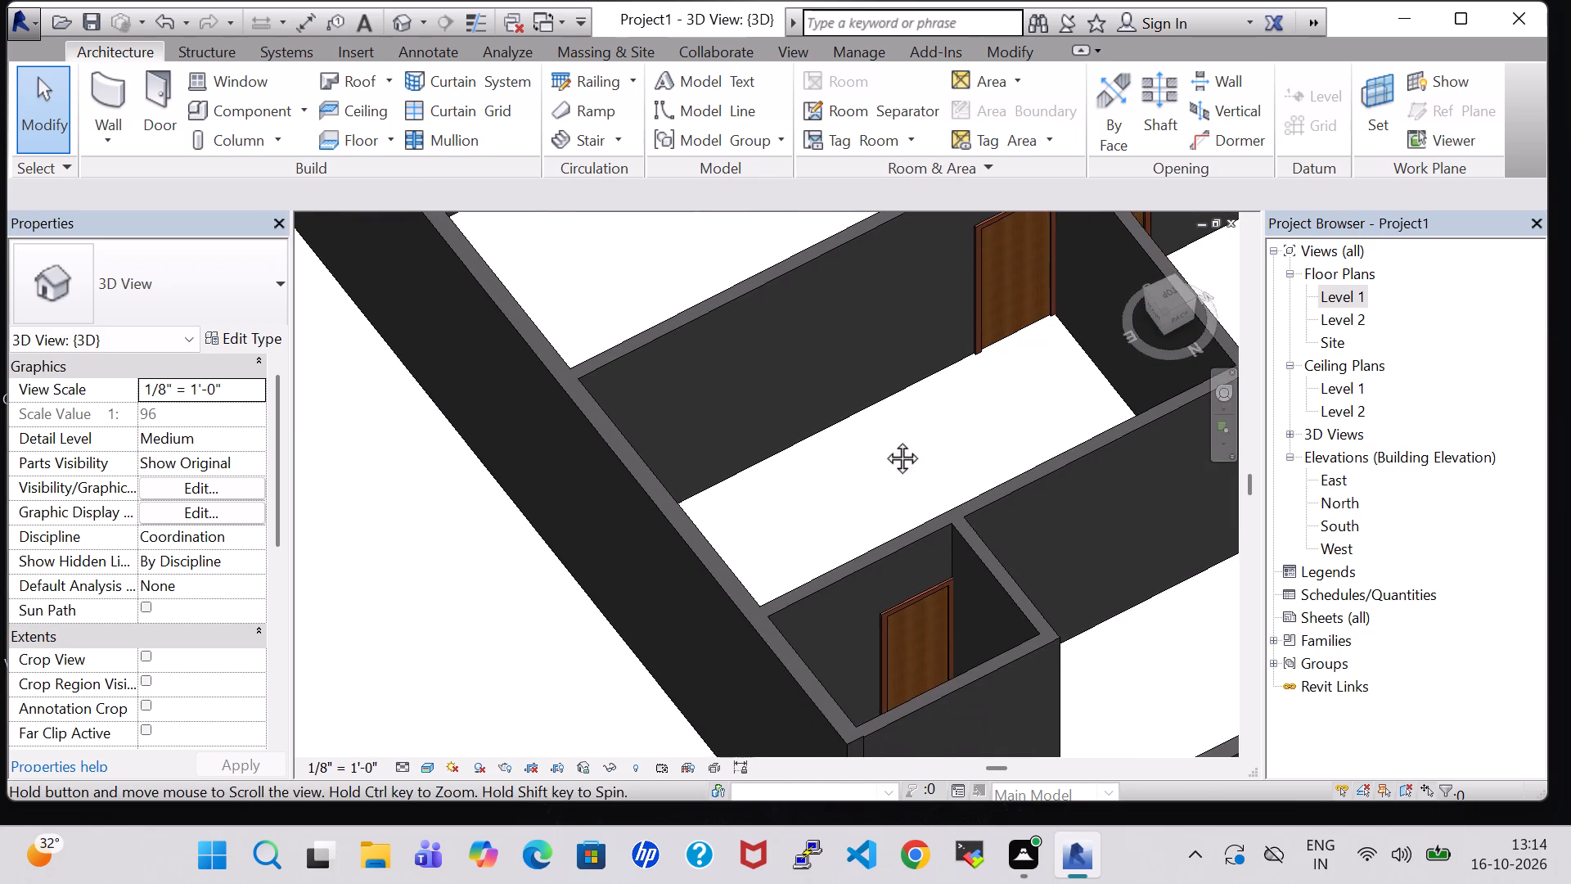
pyautogui.keyDown('shift'); pyautogui.moveTo(884, 440); pyautogui.dragTo(609, 498, button='middle'); pyautogui.keyUp('shift')
pyautogui.moveTo(513, 311); pyautogui.dragTo(566, 620, button='middle')
pyautogui.scroll(1, 566, 620)
pyautogui.moveTo(631, 337); pyautogui.dragTo(554, 277, button='middle')
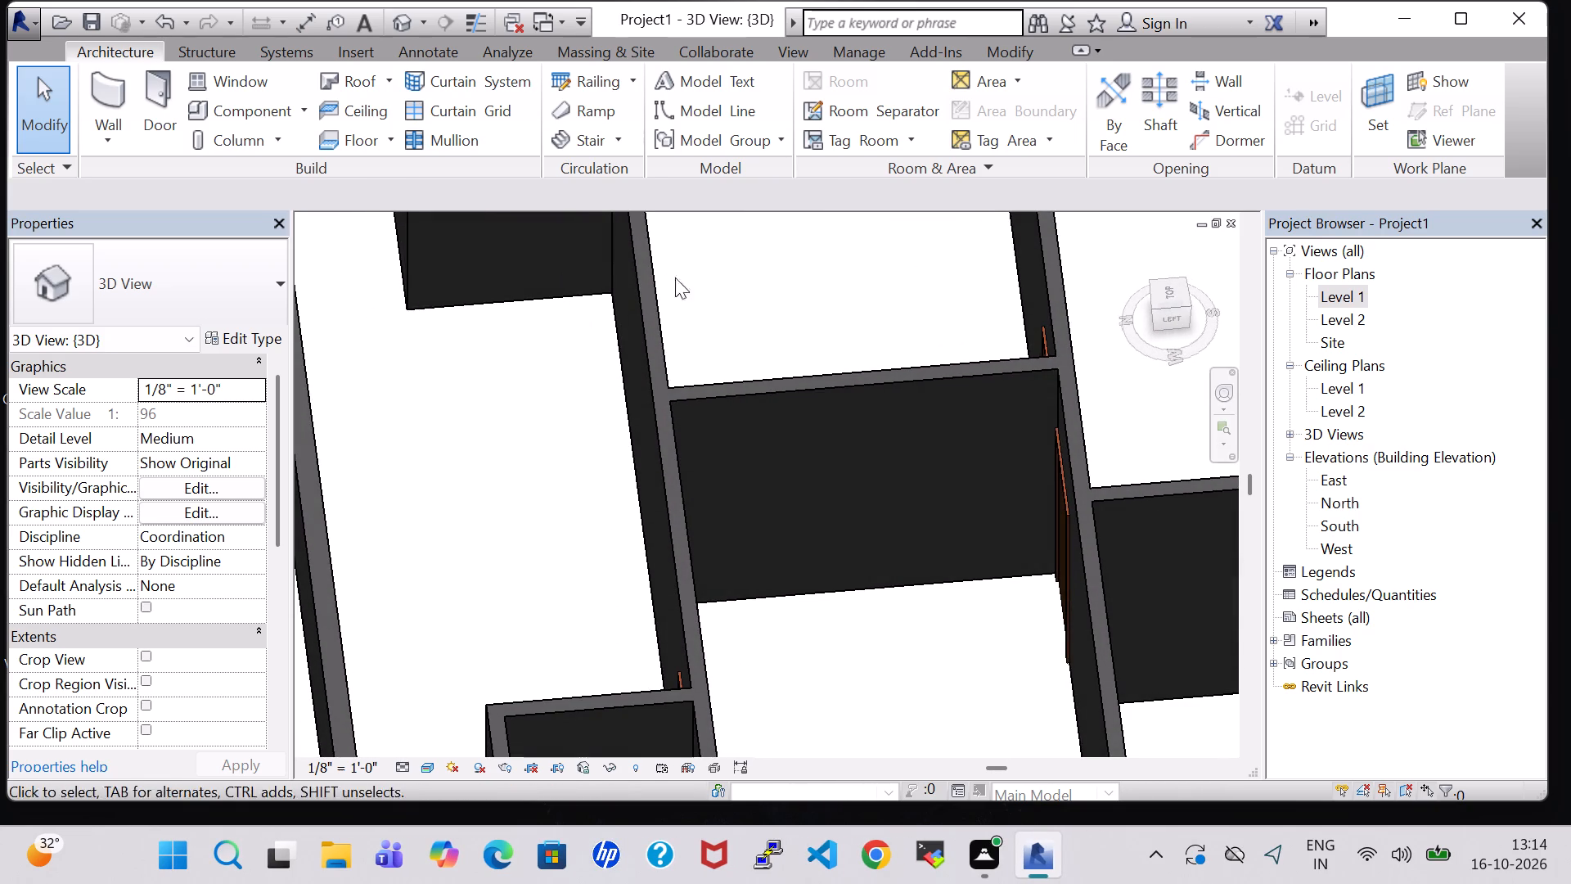
pyautogui.moveTo(696, 284); pyautogui.dragTo(693, 565, button='middle')
pyautogui.keyDown('shift'); pyautogui.moveTo(712, 447); pyautogui.dragTo(682, 580, button='middle'); pyautogui.keyUp('shift')
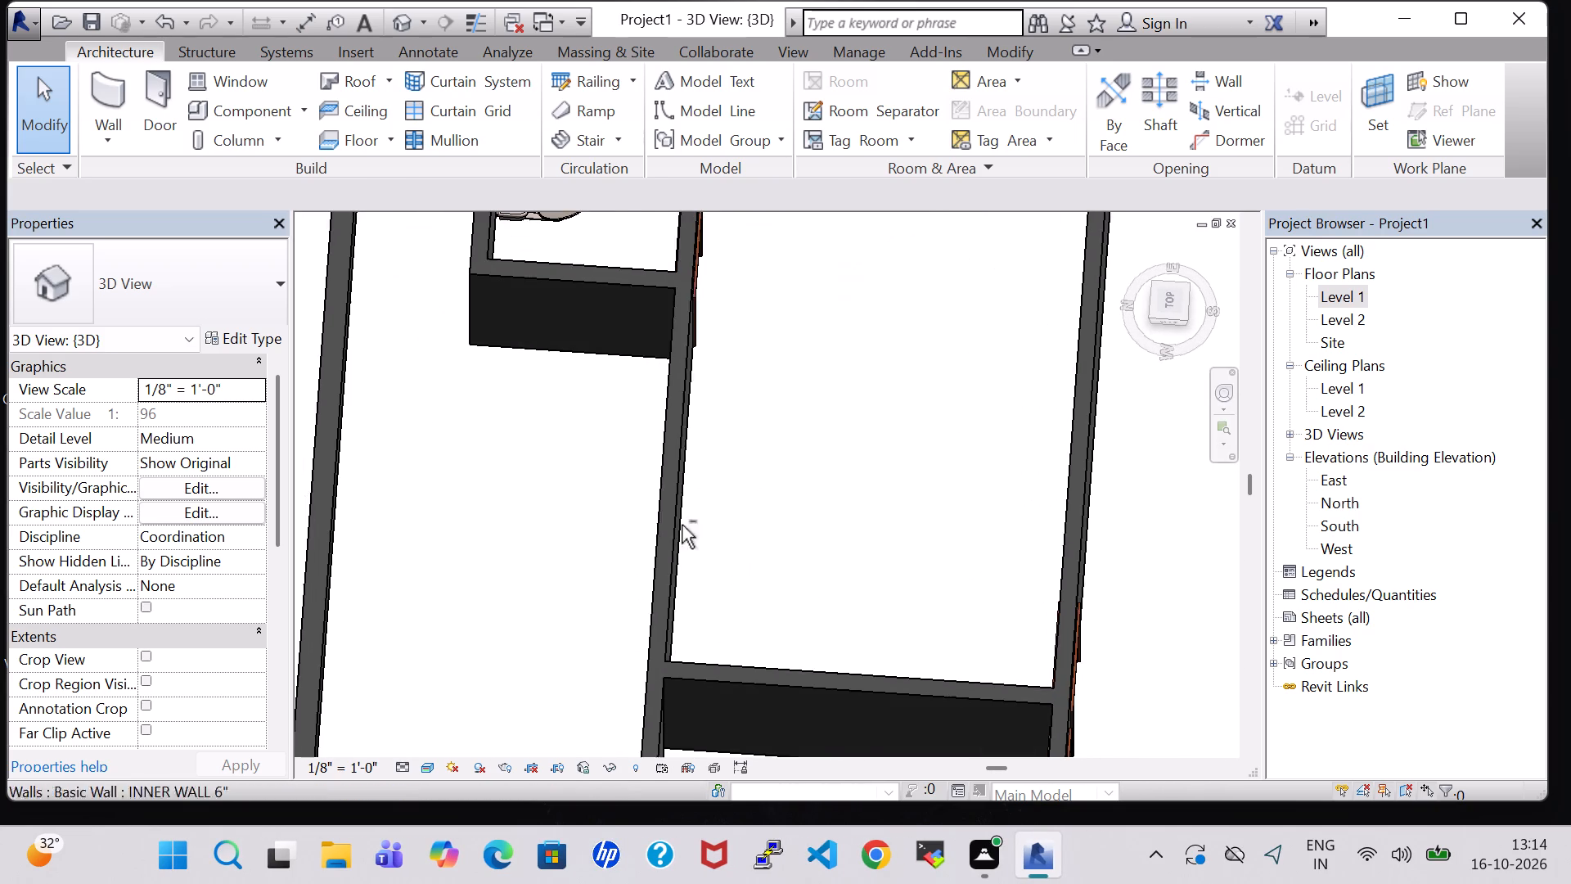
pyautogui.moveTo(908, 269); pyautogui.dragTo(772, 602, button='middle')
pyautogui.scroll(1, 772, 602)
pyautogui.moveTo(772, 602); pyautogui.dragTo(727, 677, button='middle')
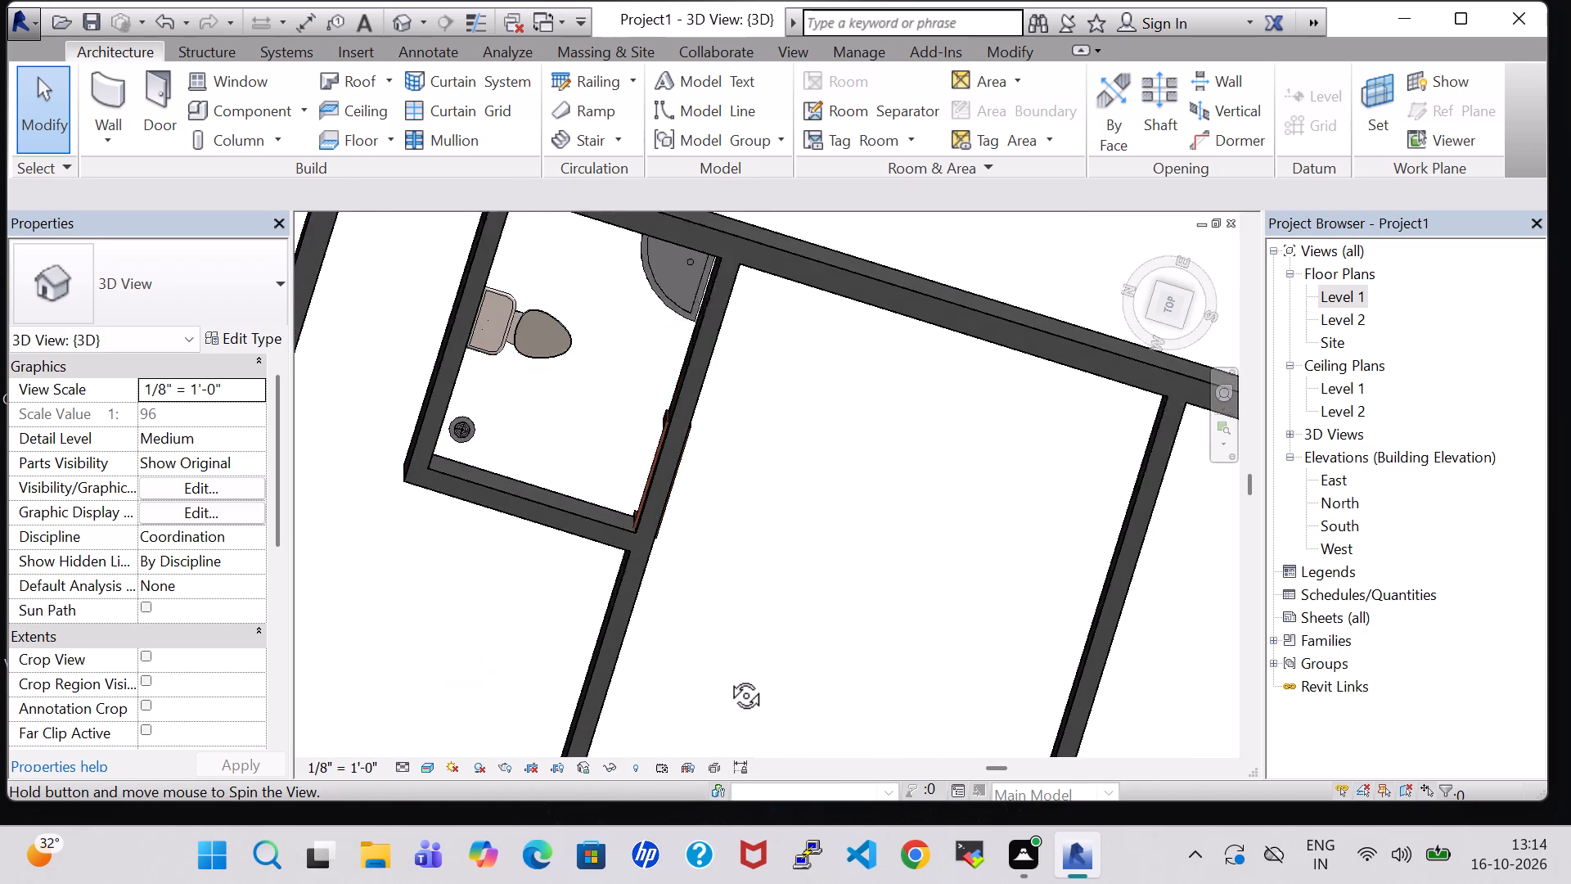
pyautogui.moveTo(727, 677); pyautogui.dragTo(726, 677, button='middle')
# In the Level 1 floor plan, place tagged rooms in the northern open area and in both small northern bathrooms.
pyautogui.doubleClick(1334, 298)
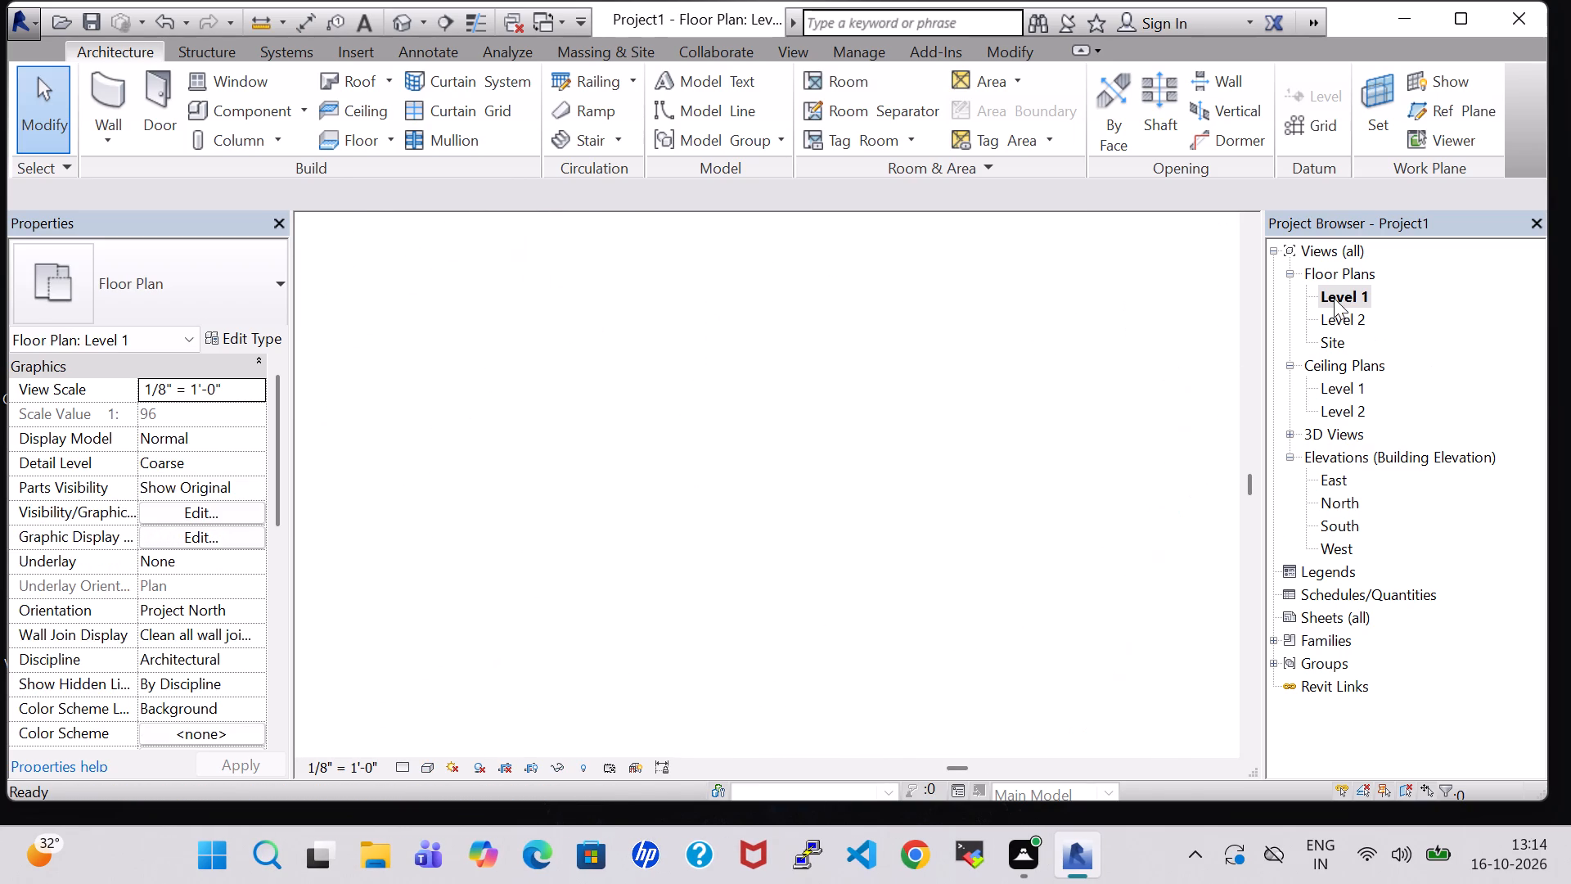
pyautogui.scroll(-10, 936, 399)
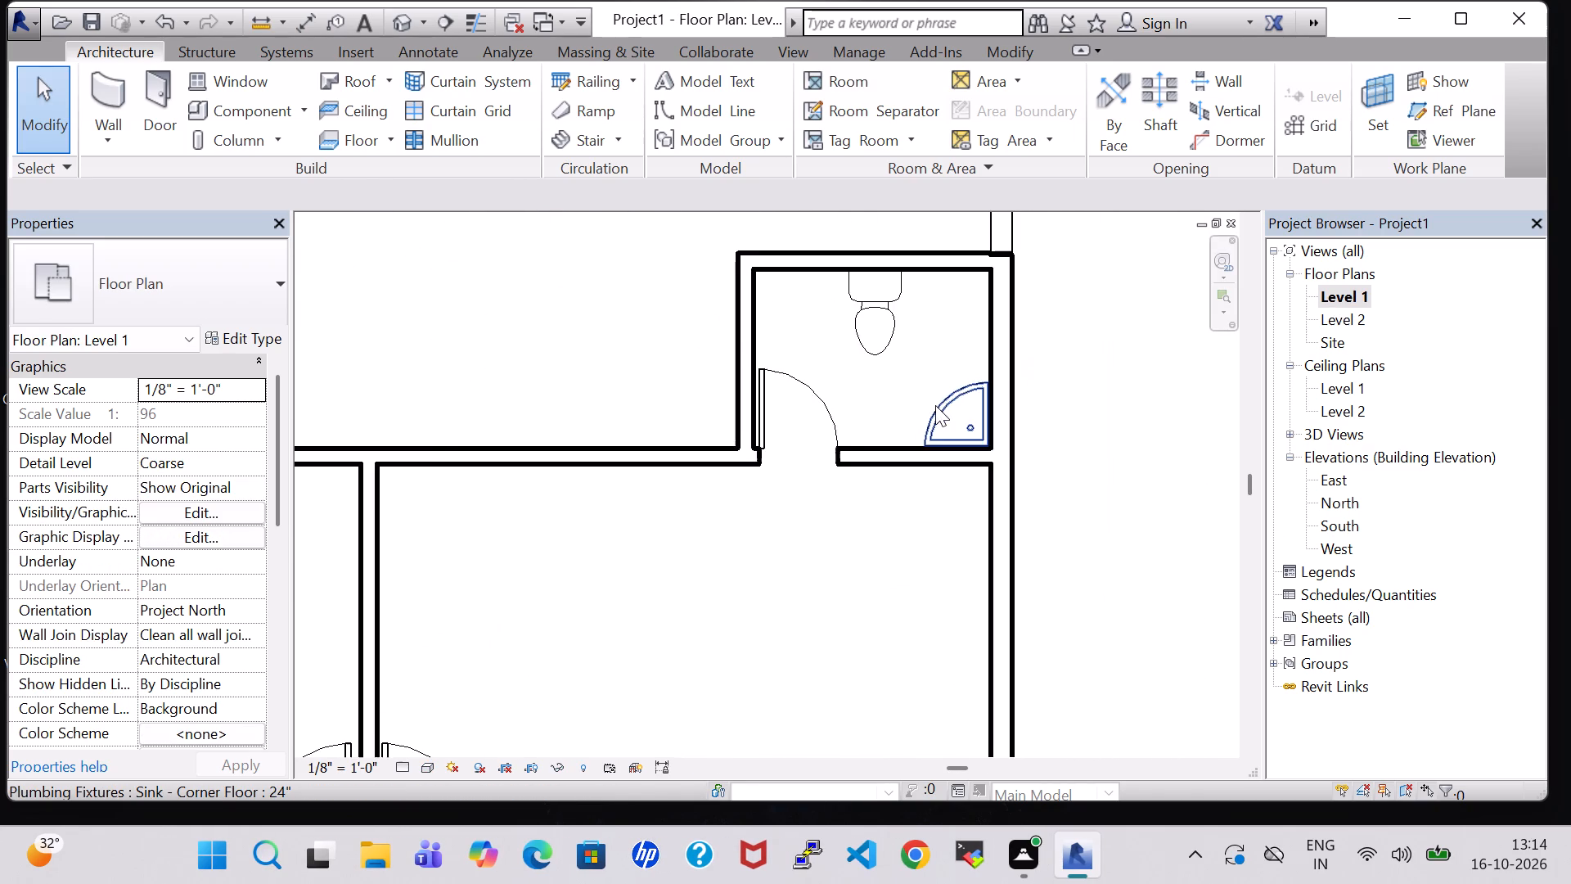
pyautogui.scroll(-2, 935, 405)
pyautogui.scroll(-1, 1028, 387)
pyautogui.moveTo(1028, 387); pyautogui.dragTo(1124, 562, button='middle')
pyautogui.scroll(-1, 709, 467)
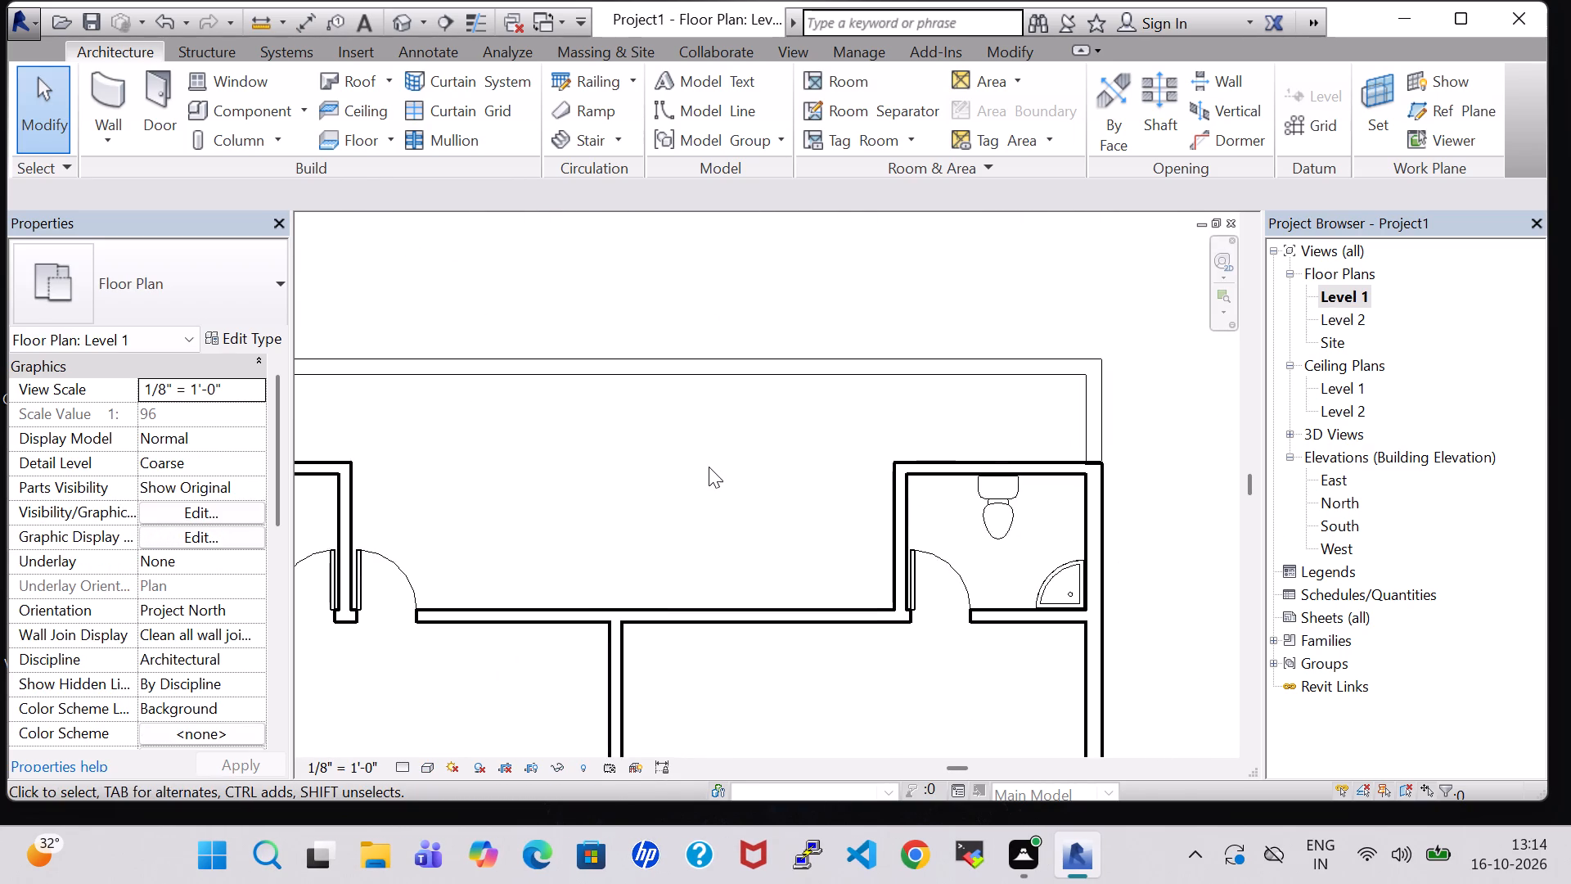
pyautogui.scroll(-3, 709, 467)
pyautogui.click(826, 77)
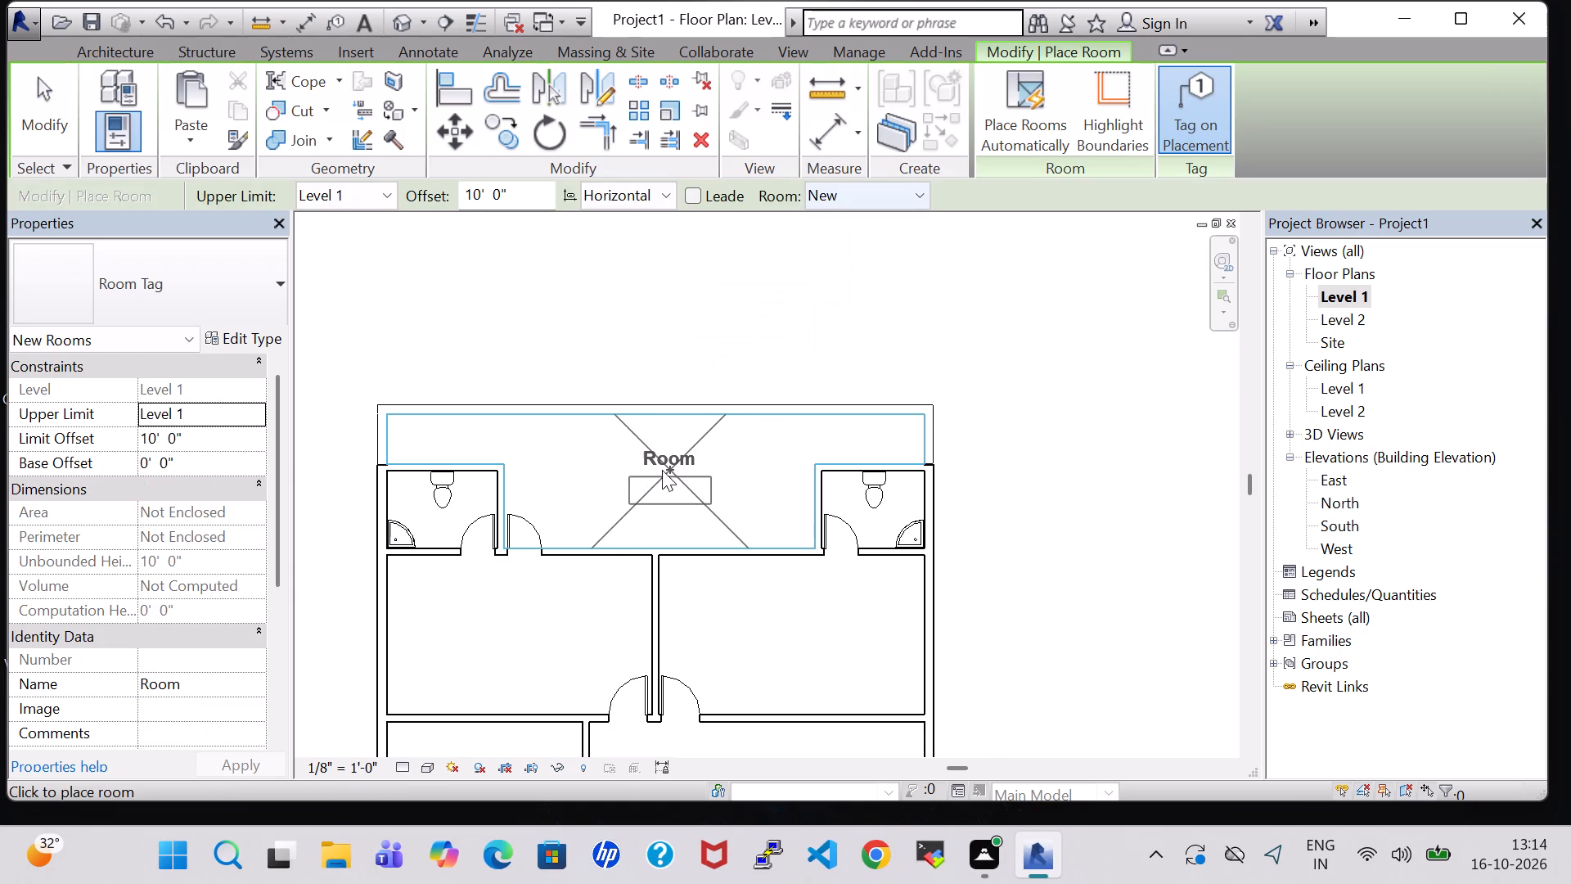
pyautogui.click(659, 470)
pyautogui.moveTo(659, 470); pyautogui.dragTo(743, 476, button='middle')
pyautogui.click(517, 516)
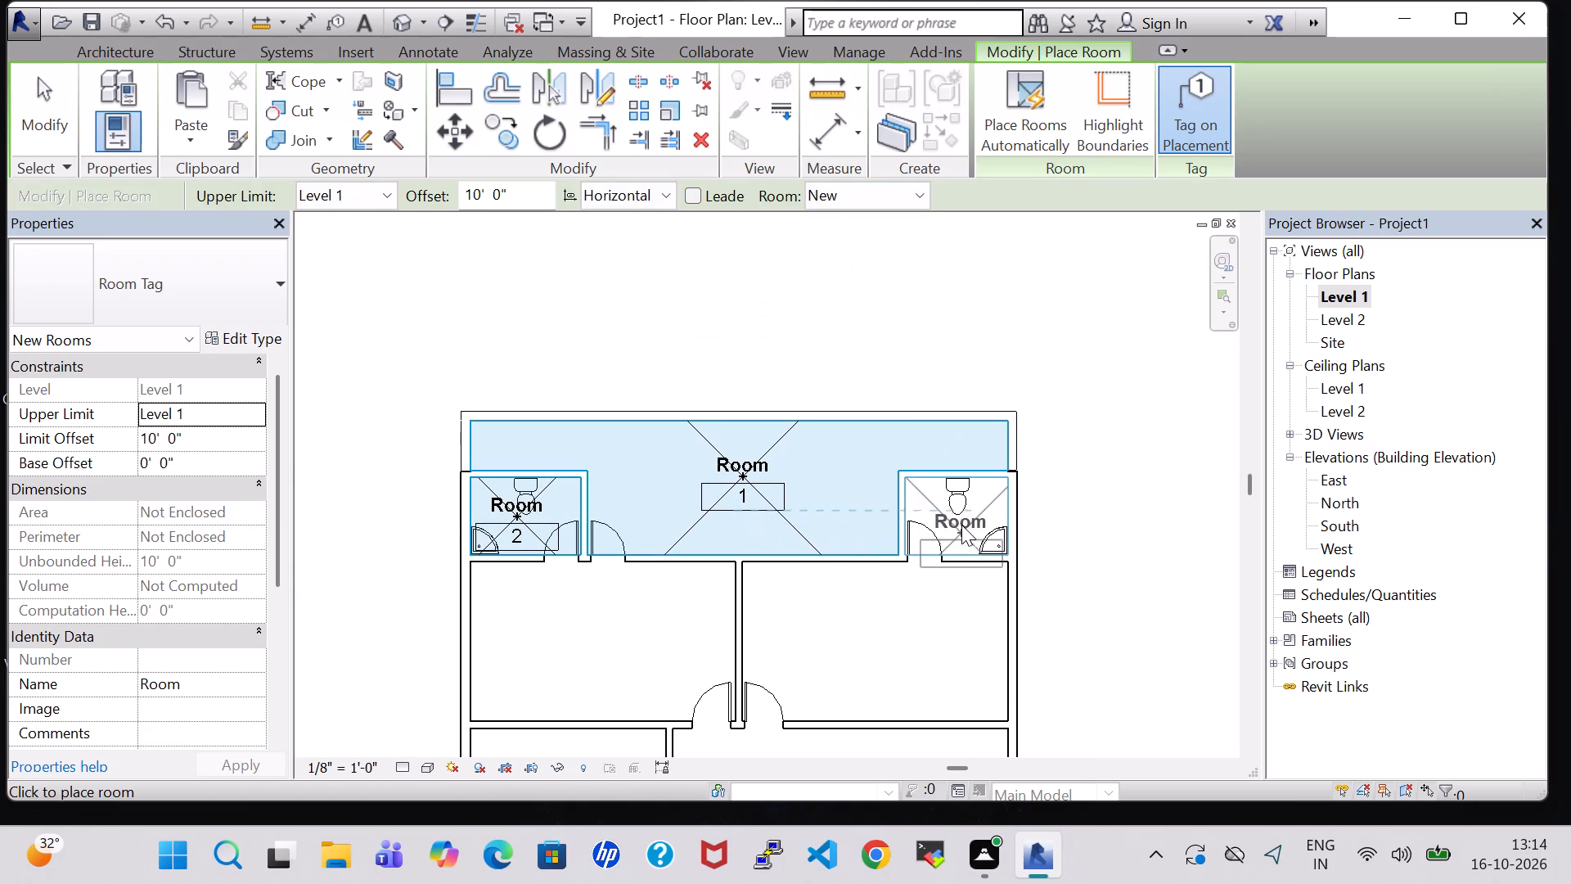
pyautogui.click(956, 505)
pyautogui.press('Escape')
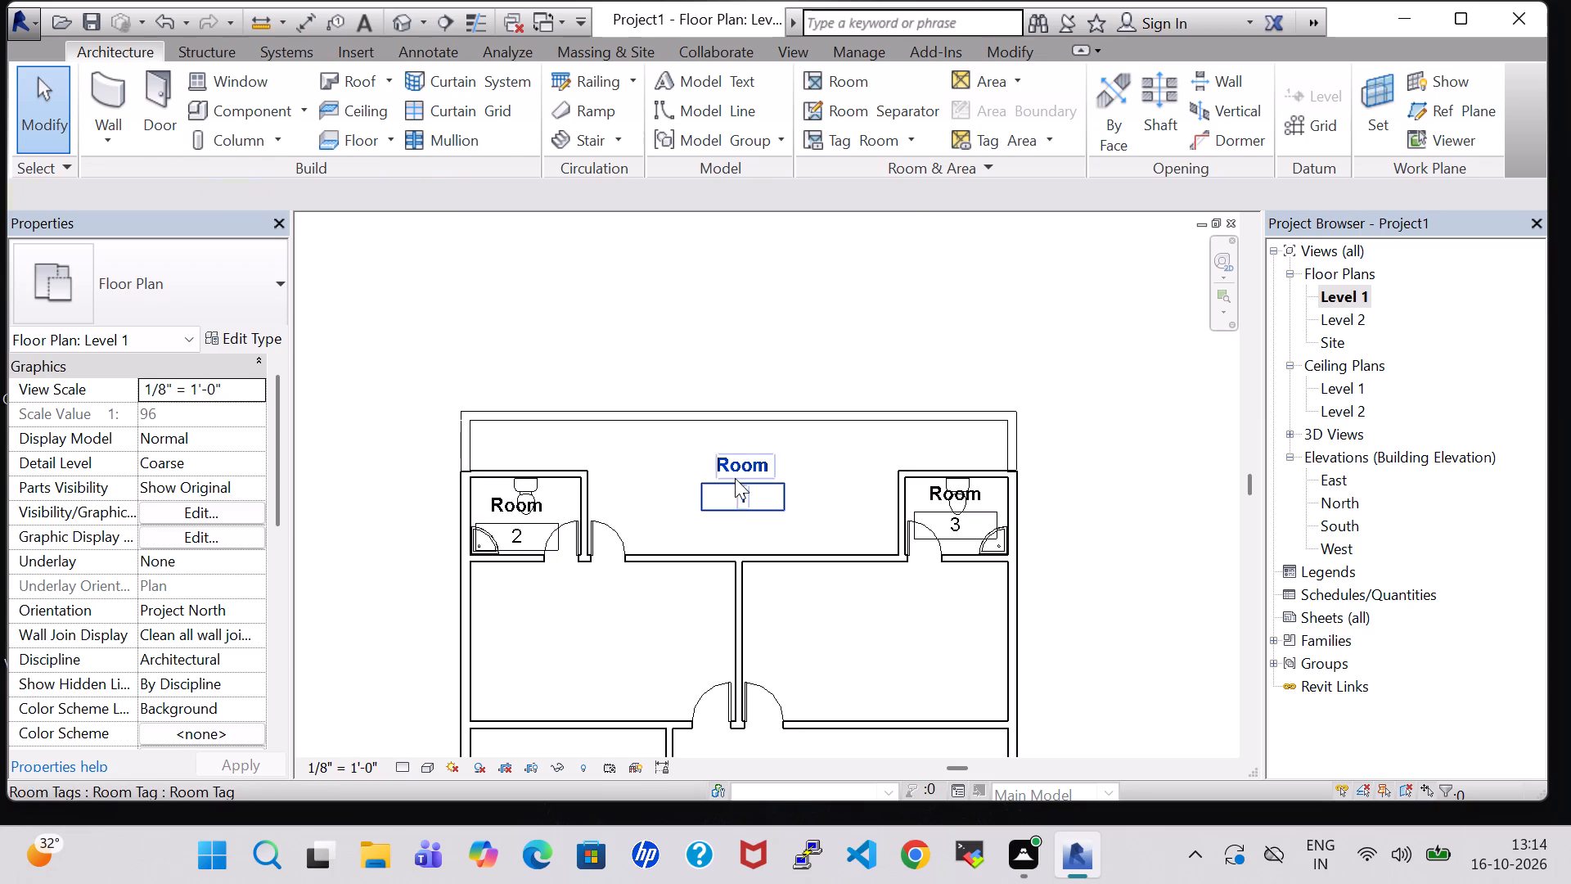
# Turn off Show Room Number in the Room Tag type properties.
pyautogui.click(735, 478)
pyautogui.click(241, 345)
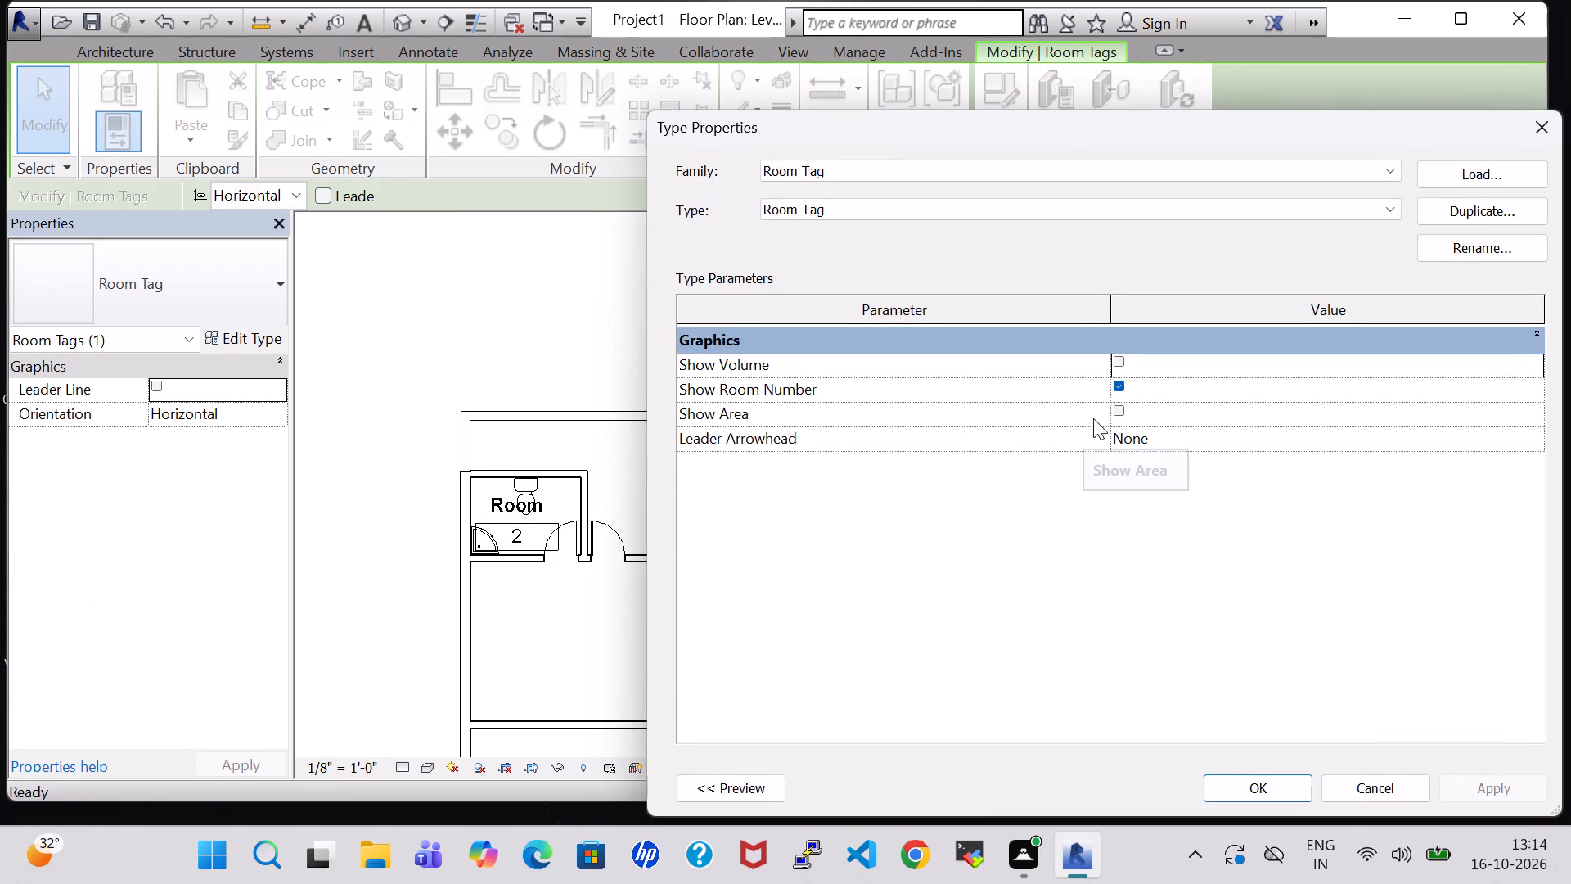
pyautogui.click(1118, 390)
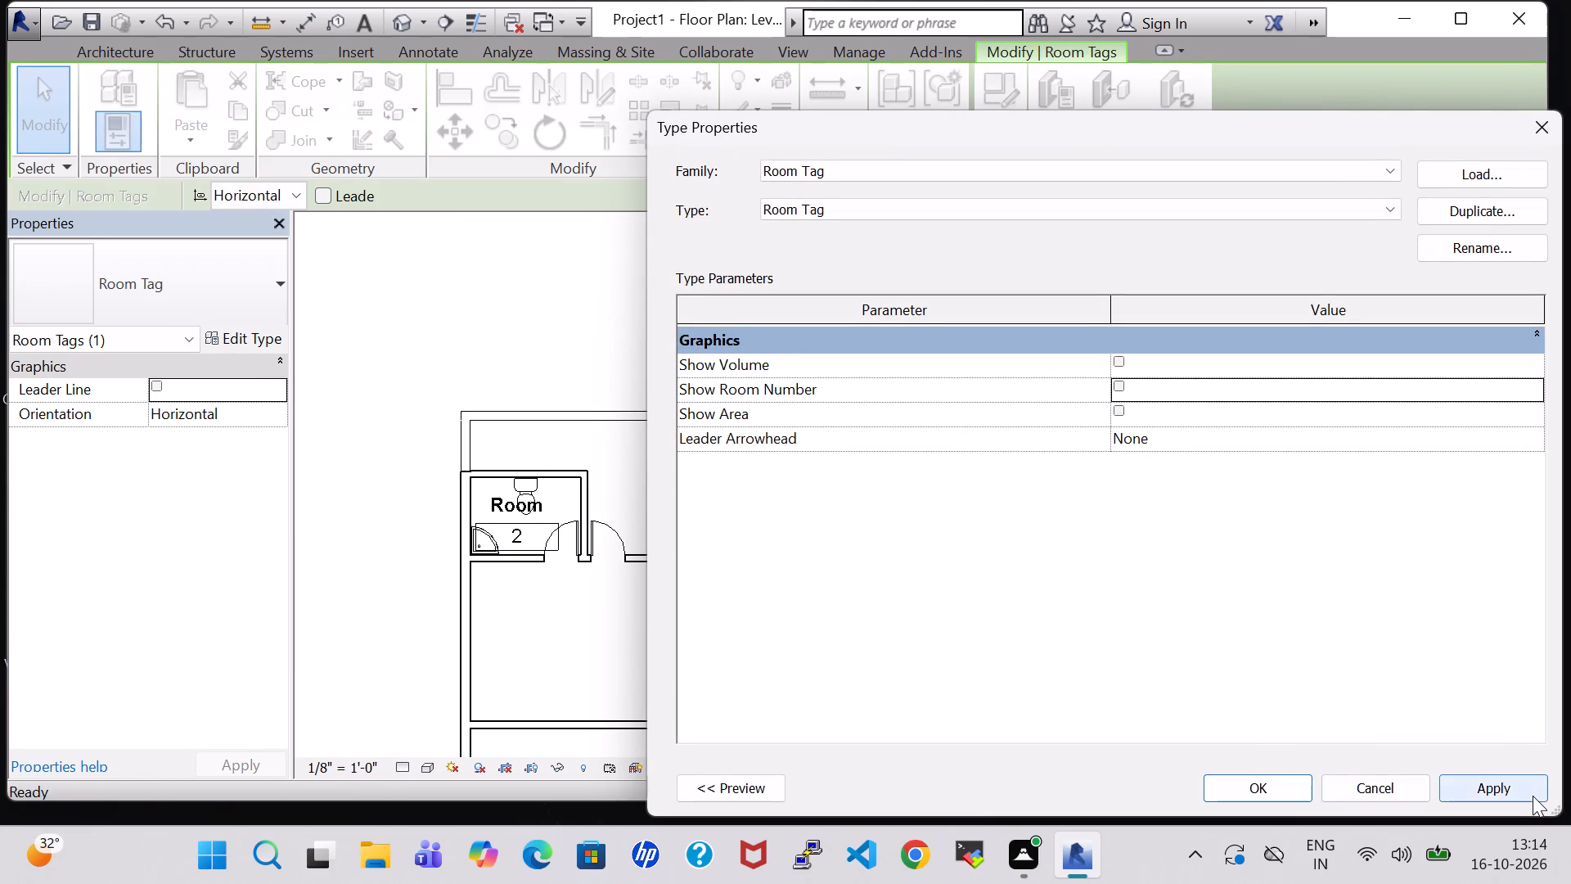
pyautogui.click(1530, 797)
pyautogui.click(1259, 791)
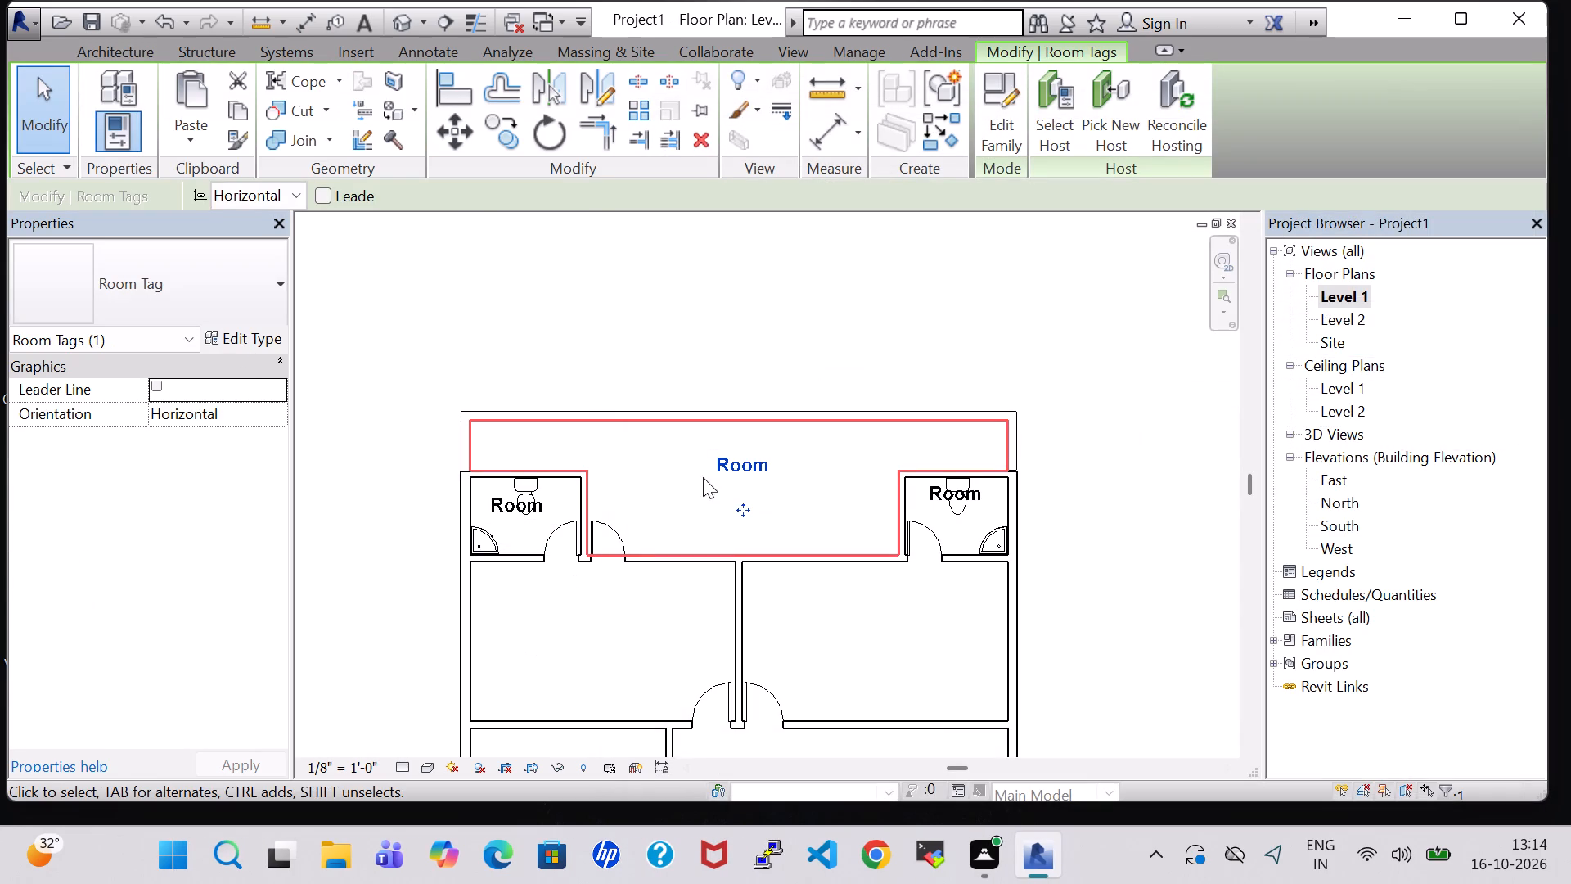
# Rename the room in the northern open area to OPEN.
pyautogui.doubleClick(752, 469)
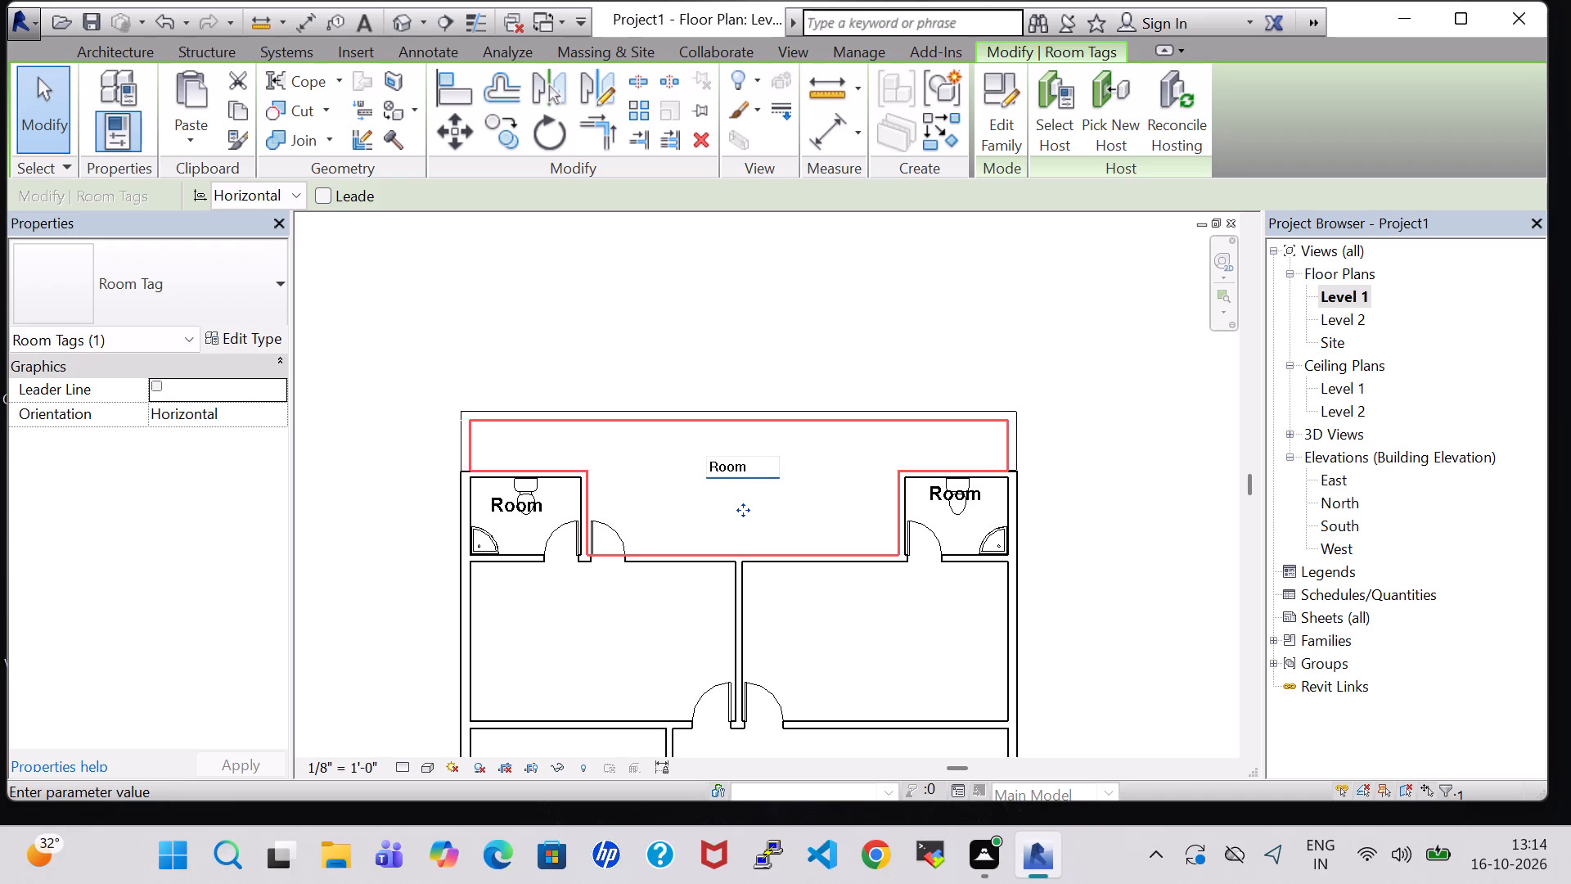
pyautogui.press('BackSpace')
pyautogui.press('BackSpace')
pyautogui.press('BackSpace')
pyautogui.press('BackSpace')
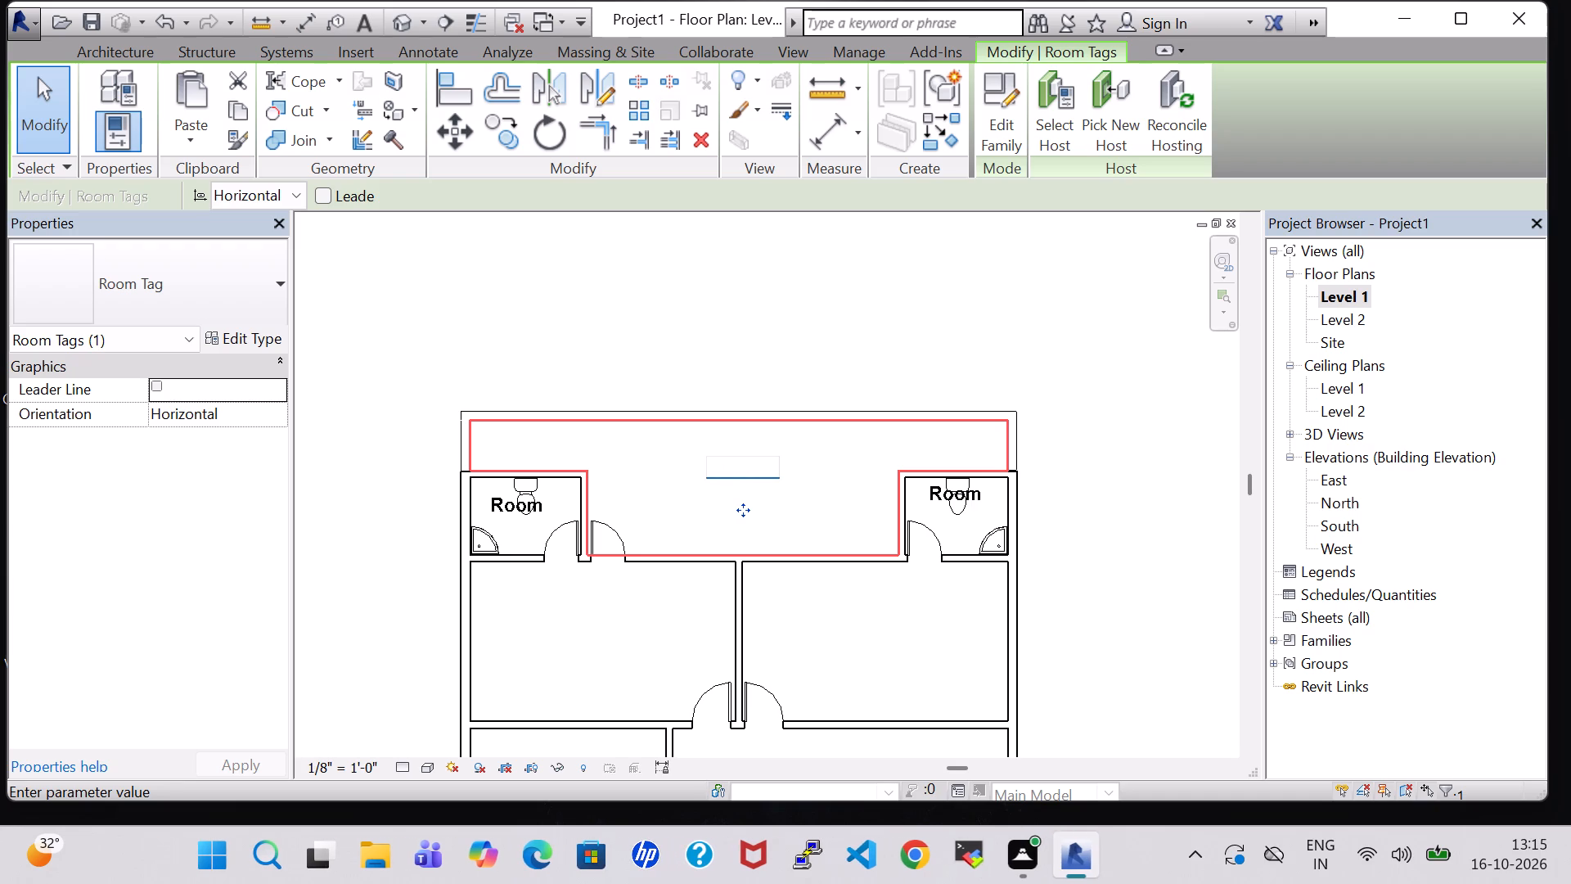
pyautogui.write('OPEN')
pyautogui.press('Return')
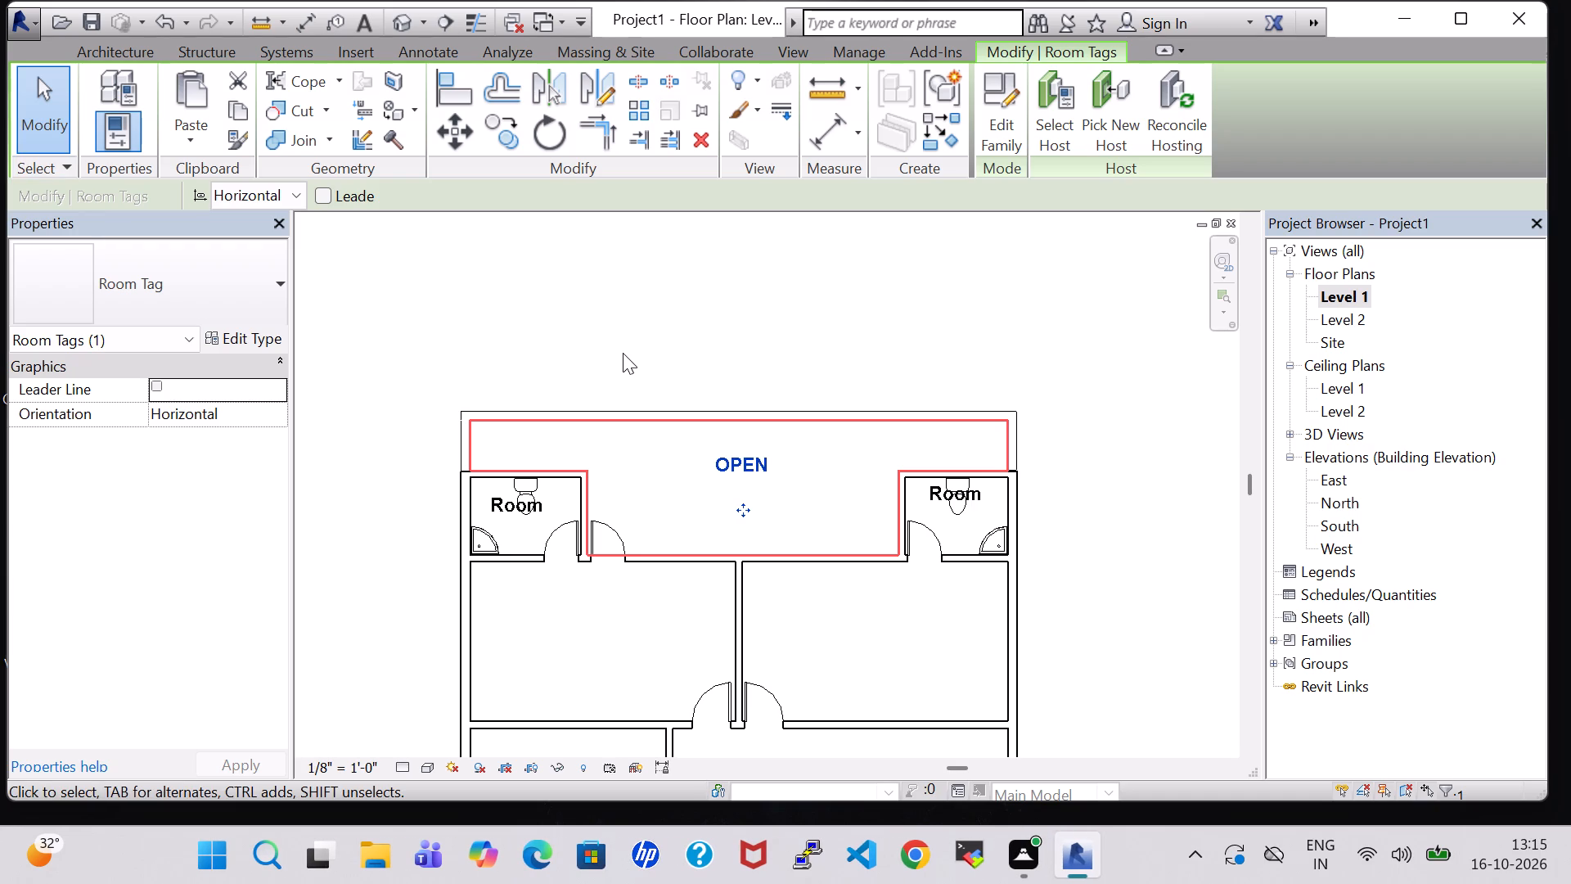
# Nudge the OPEN room tag slightly south.
pyautogui.press('Down')
pyautogui.press('Down')
pyautogui.press('Down')
pyautogui.click(841, 367)
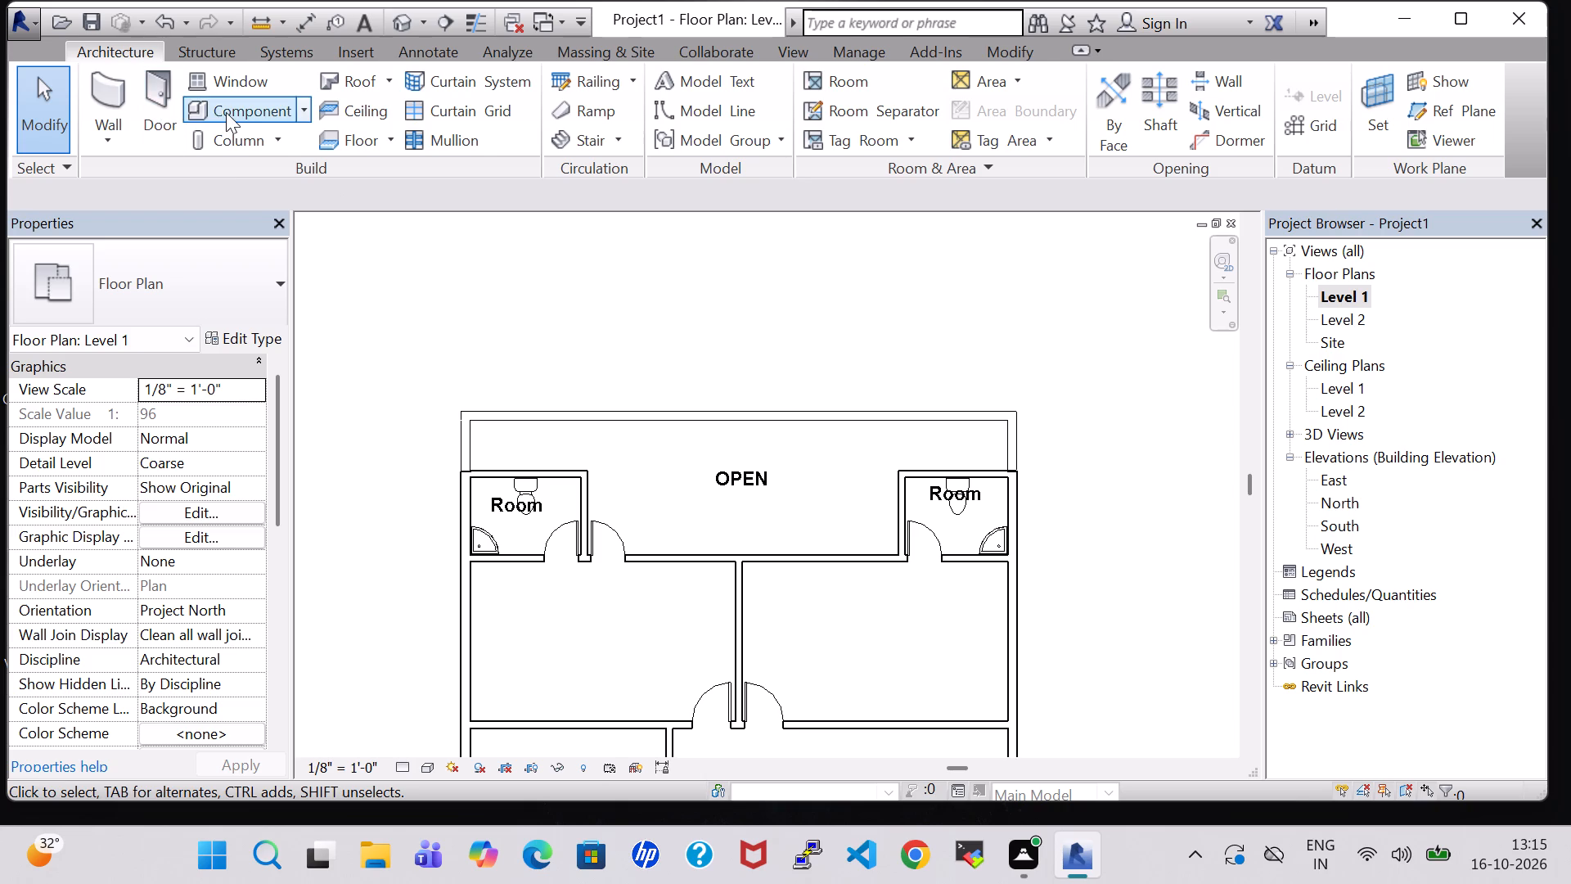
# Load the Washer family from the Domestic folder of the Specialty Equipment library.
pyautogui.click(226, 112)
pyautogui.click(999, 101)
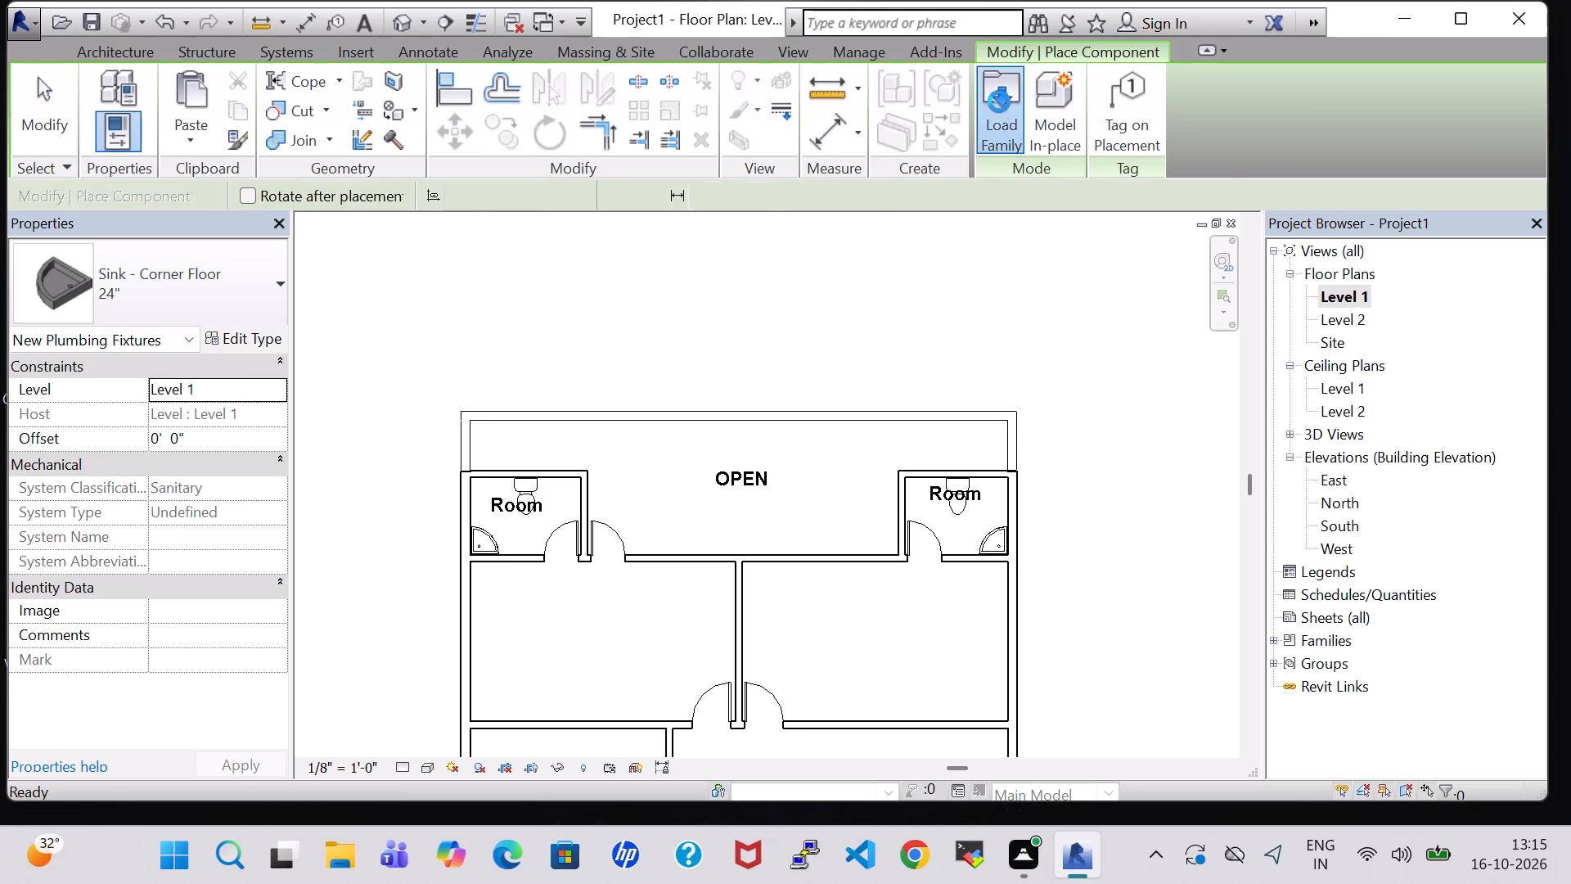
pyautogui.click(711, 409)
pyautogui.press('s')
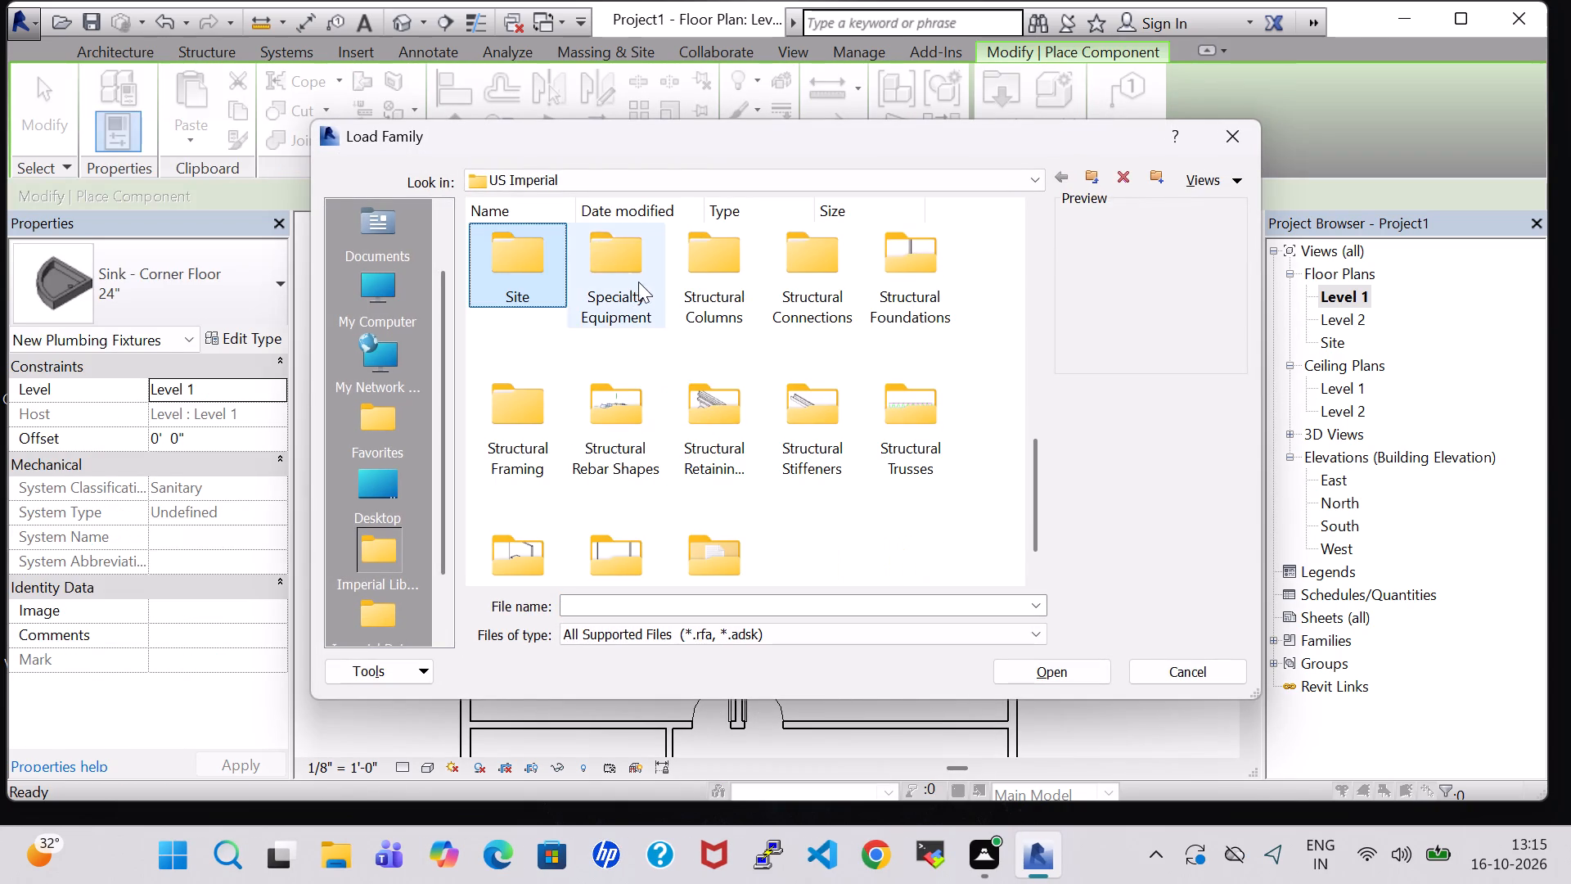
pyautogui.doubleClick(635, 281)
pyautogui.doubleClick(646, 274)
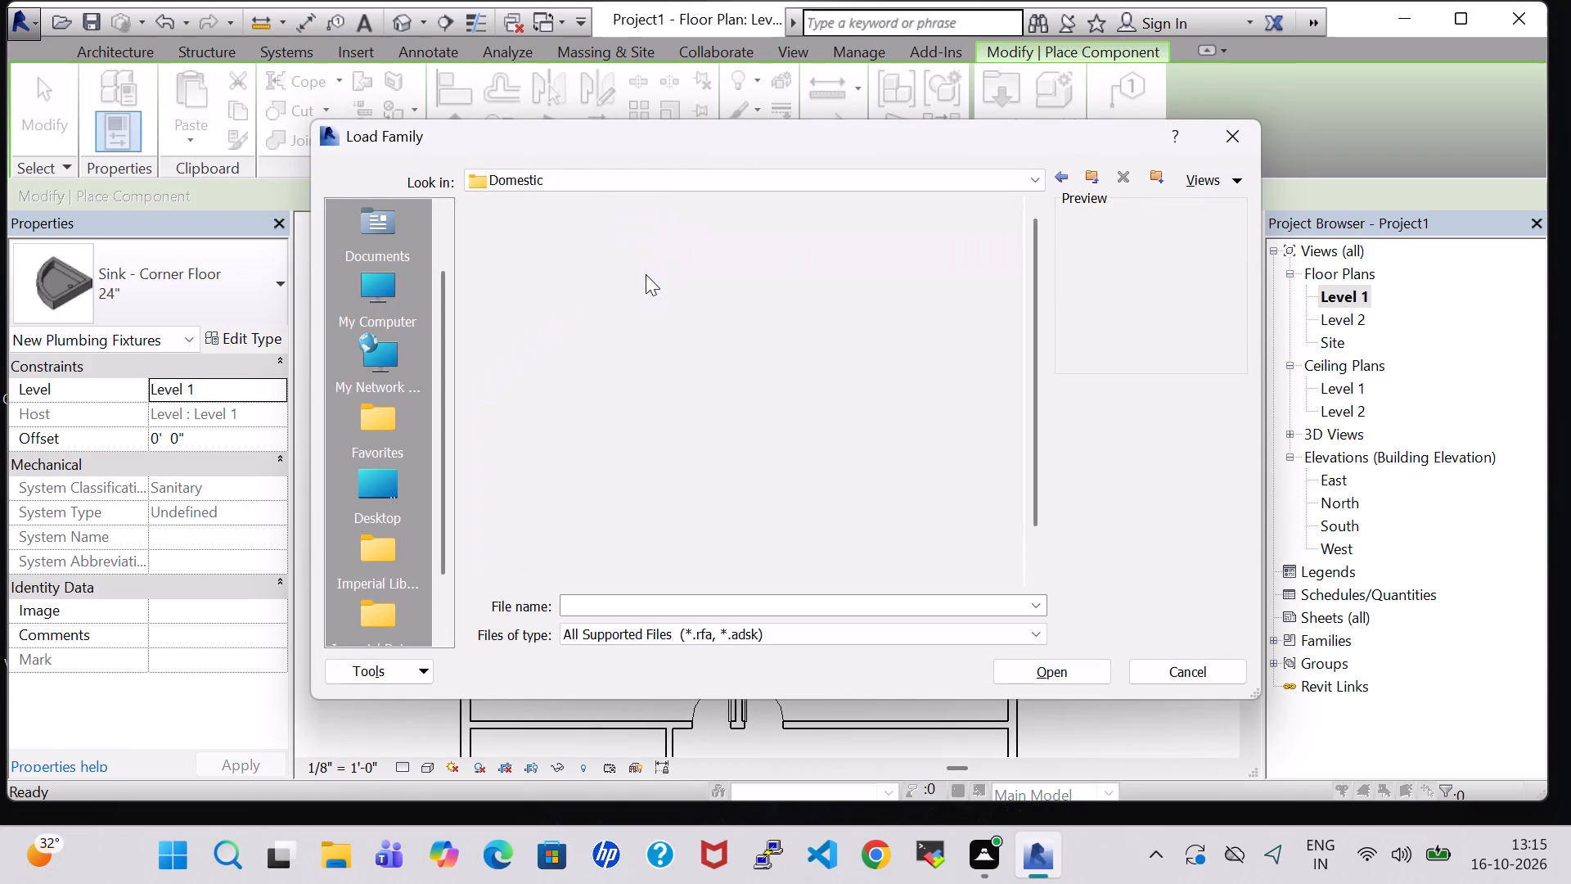
pyautogui.scroll(-1, 643, 318)
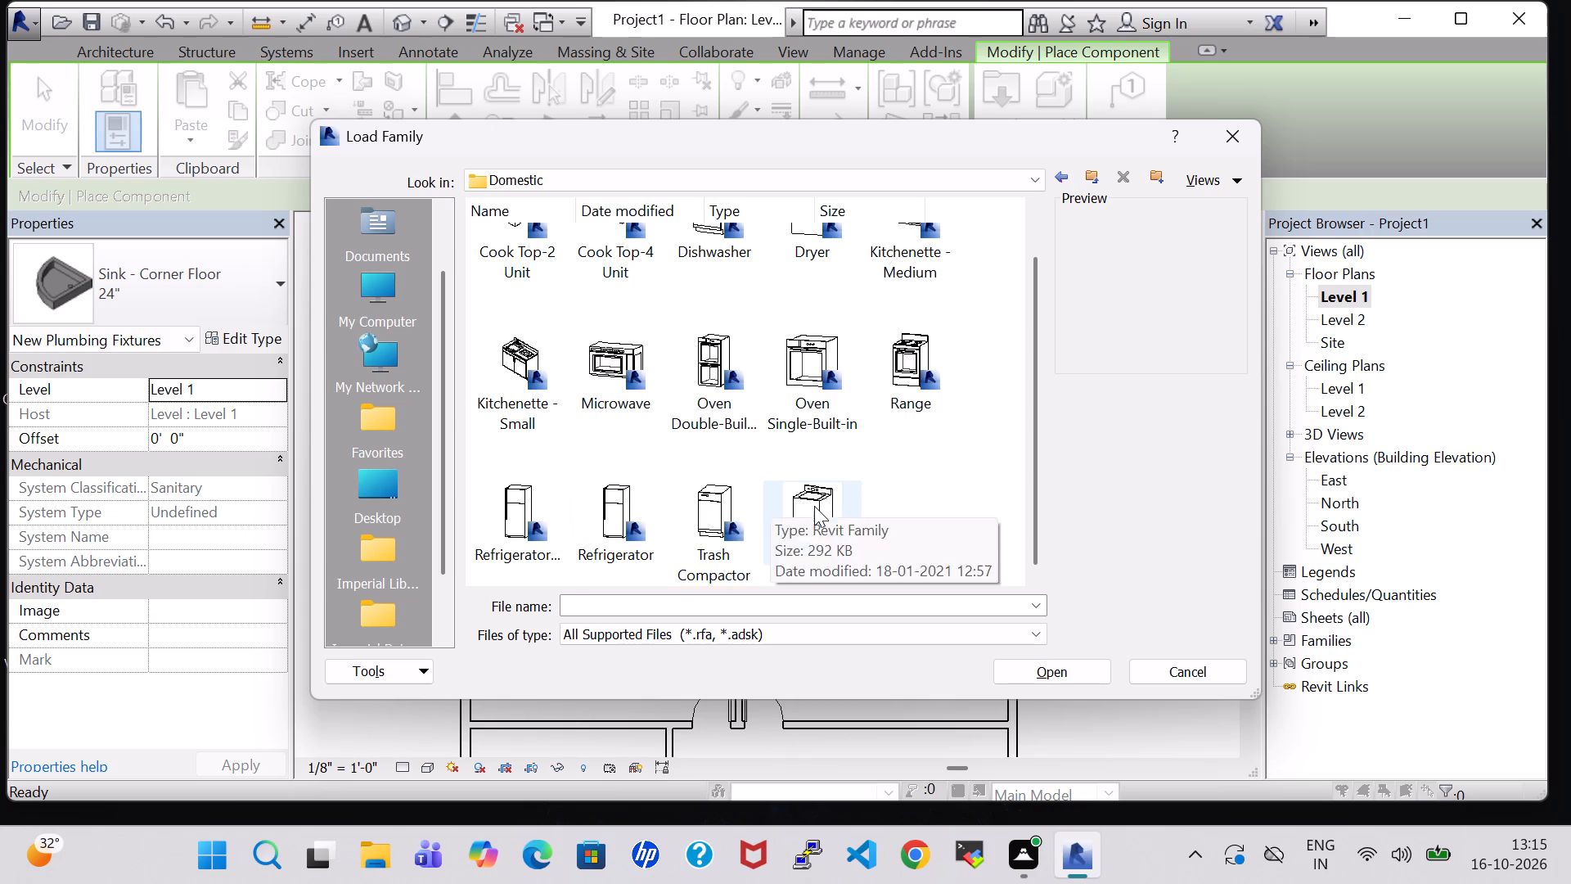
pyautogui.click(814, 506)
pyautogui.click(1028, 680)
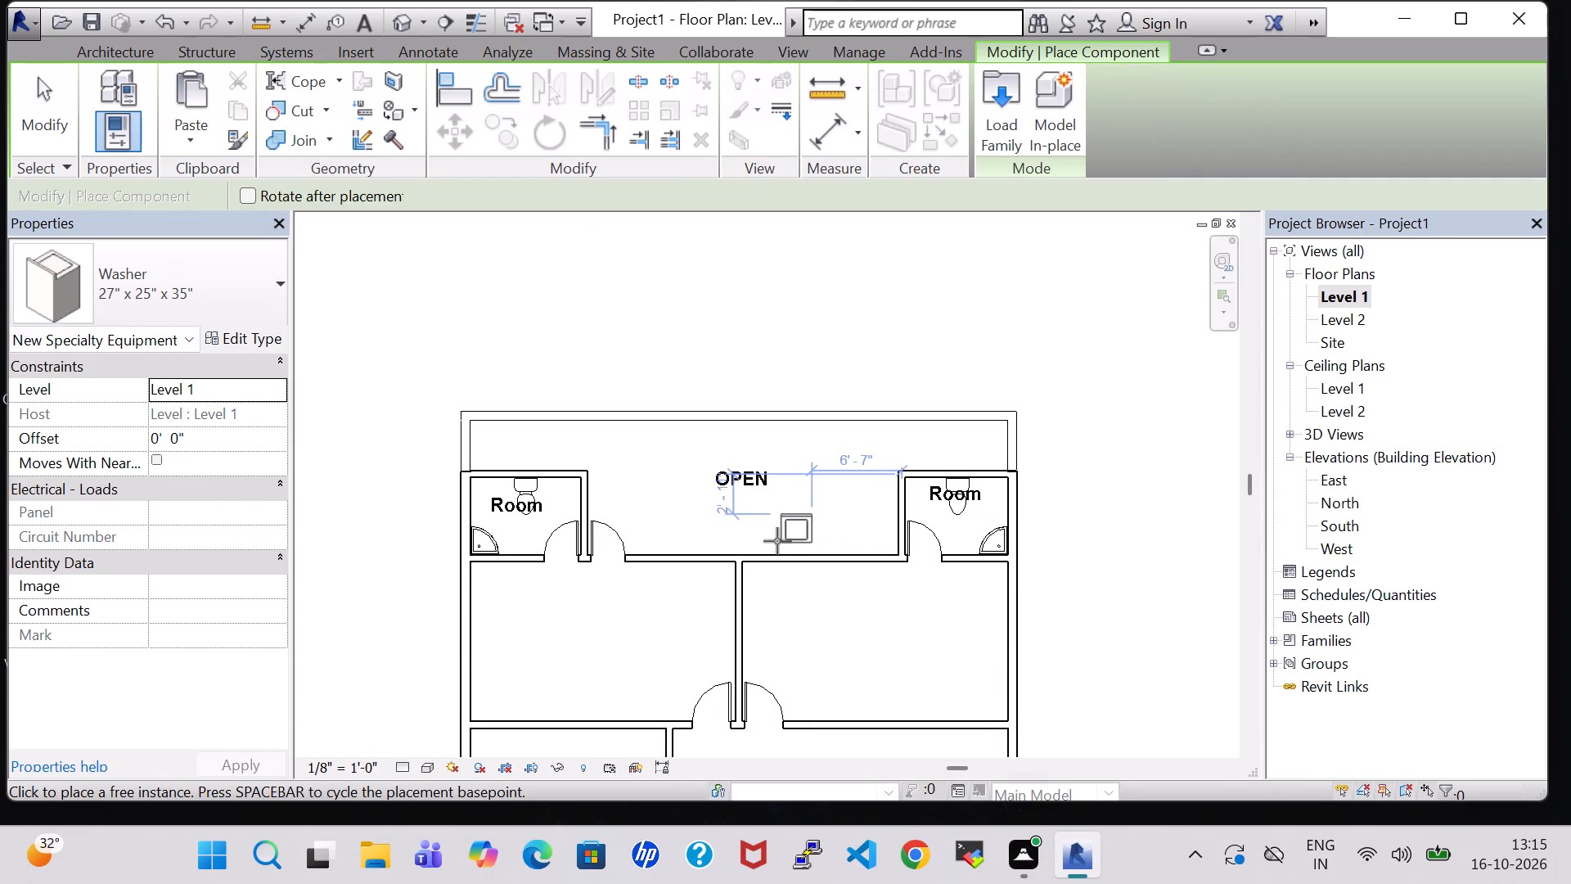
# Place the 27" x 25" x 35" washer in the OPEN area against its south wall, at the junction with the partition below.
pyautogui.scroll(2, 777, 541)
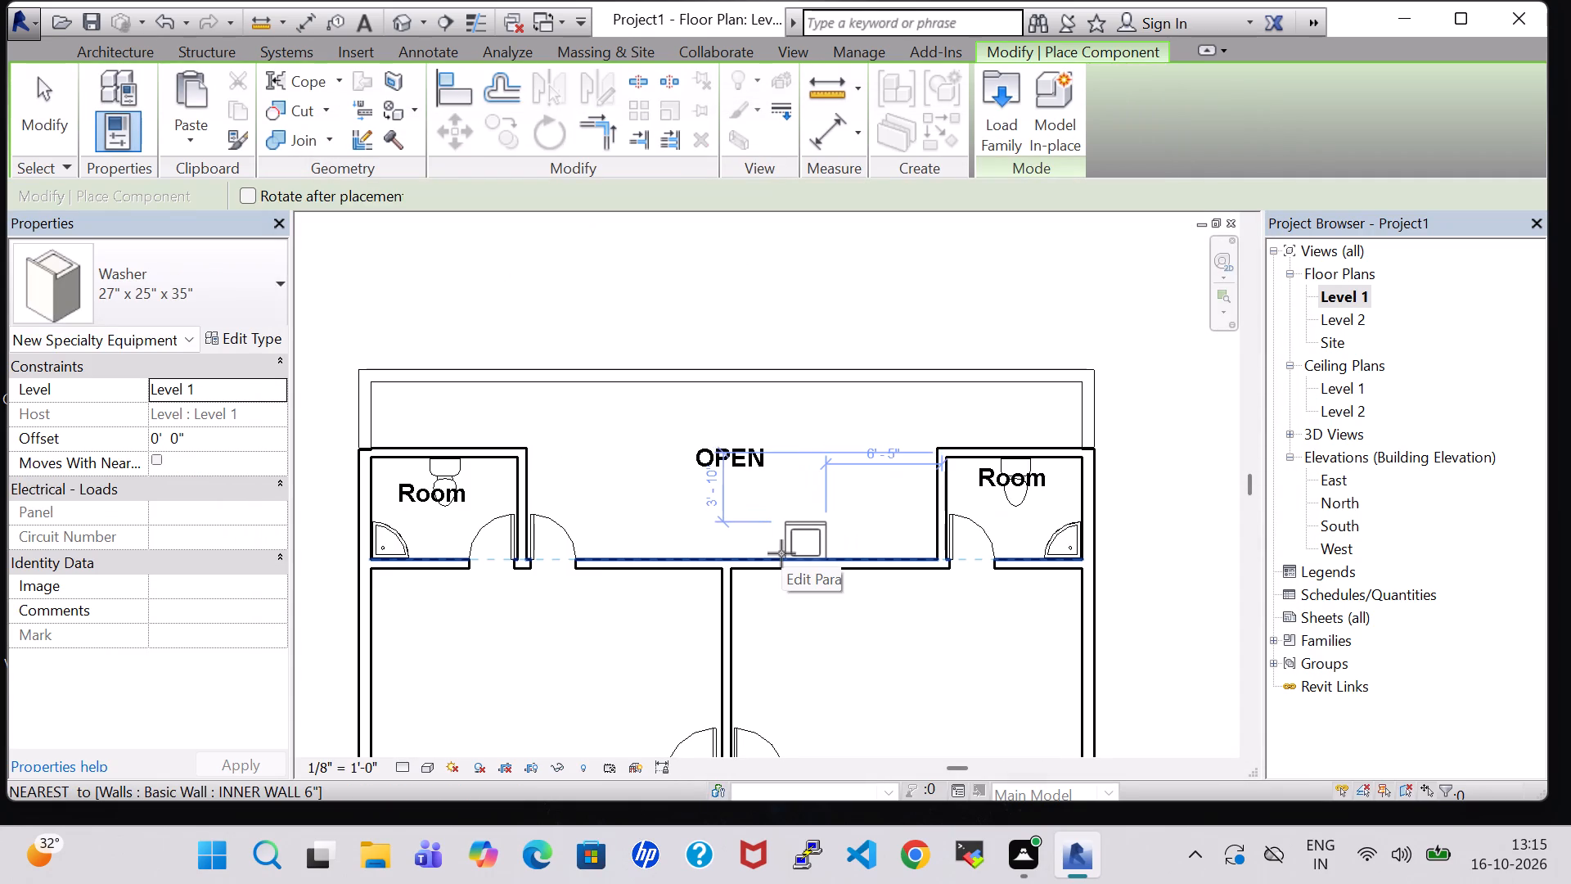
pyautogui.scroll(2, 781, 553)
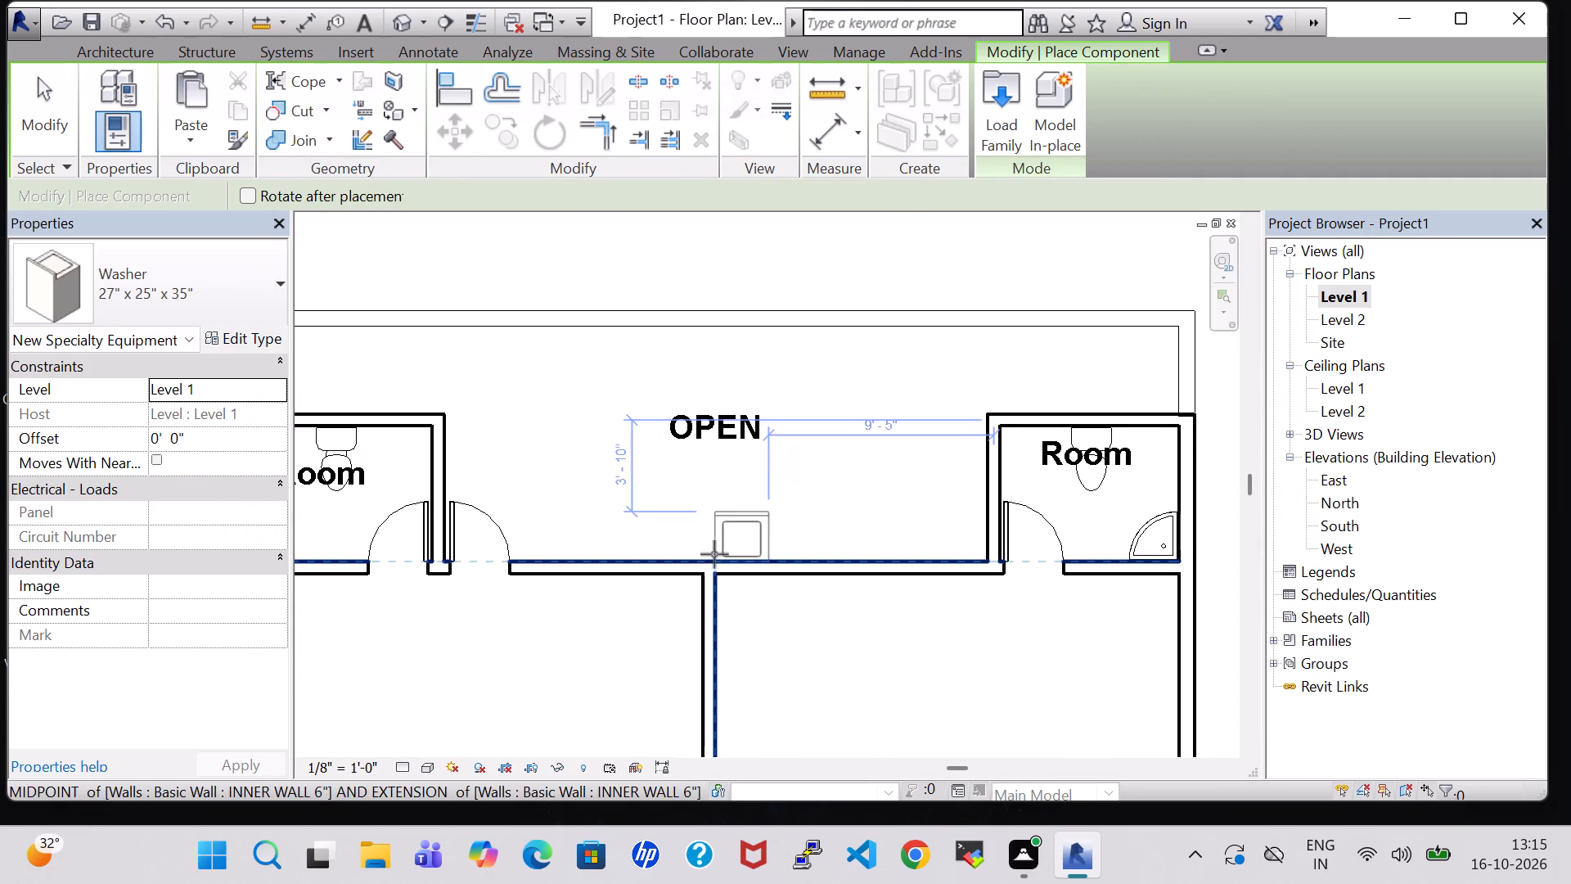
pyautogui.click(714, 554)
pyautogui.press('Escape')
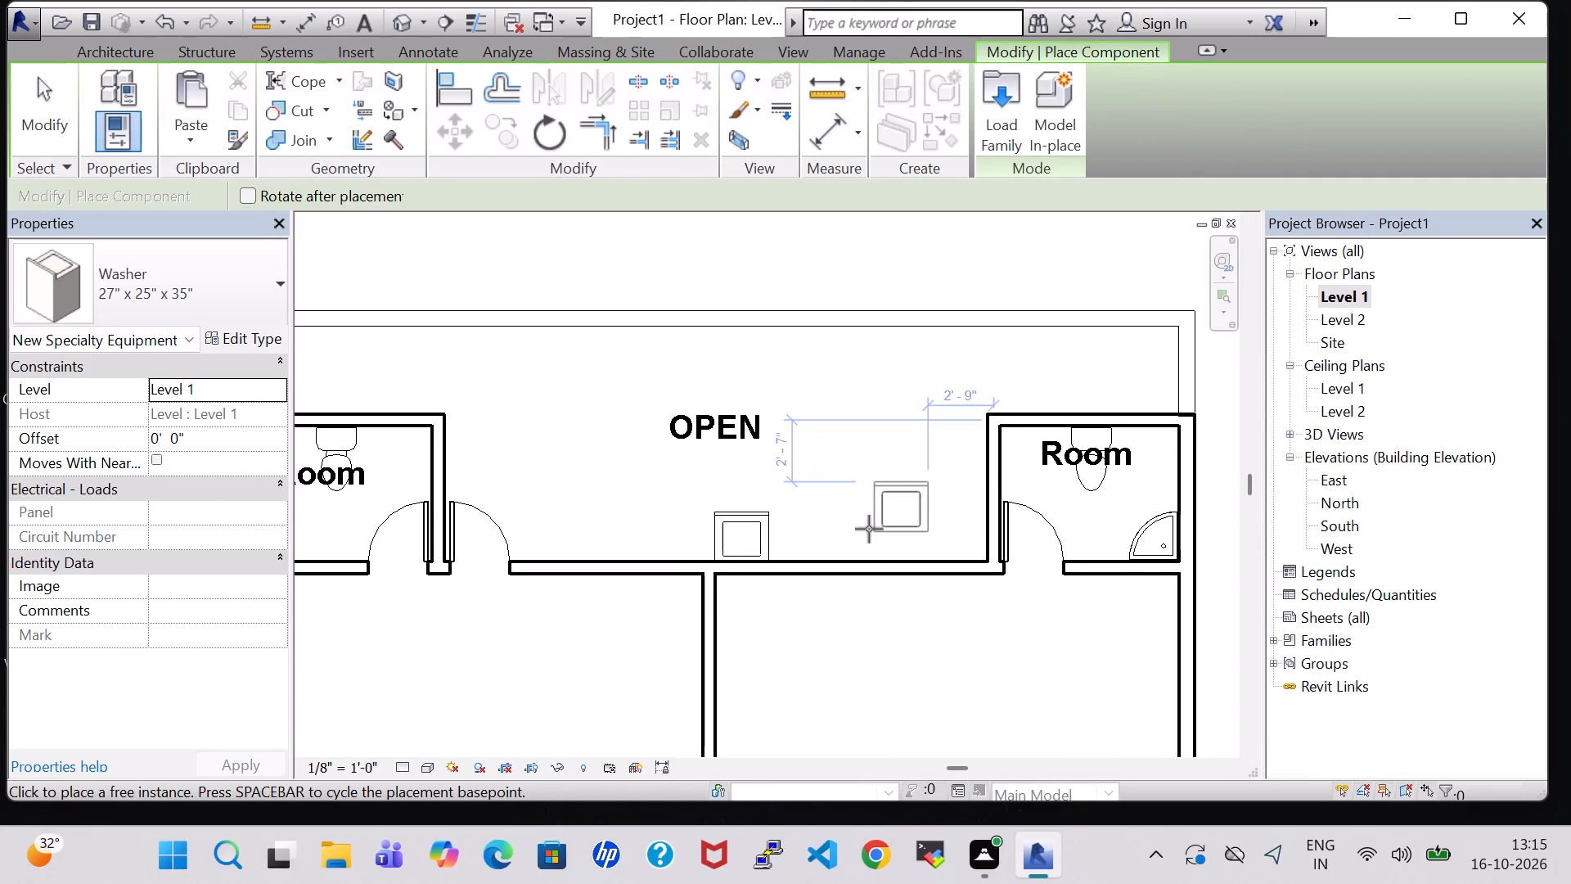
pyautogui.press('Escape')
# Load the Sink Vanity-Round family from the Sinks folder of the architectural plumbing fixtures library.
pyautogui.scroll(-5, 869, 529)
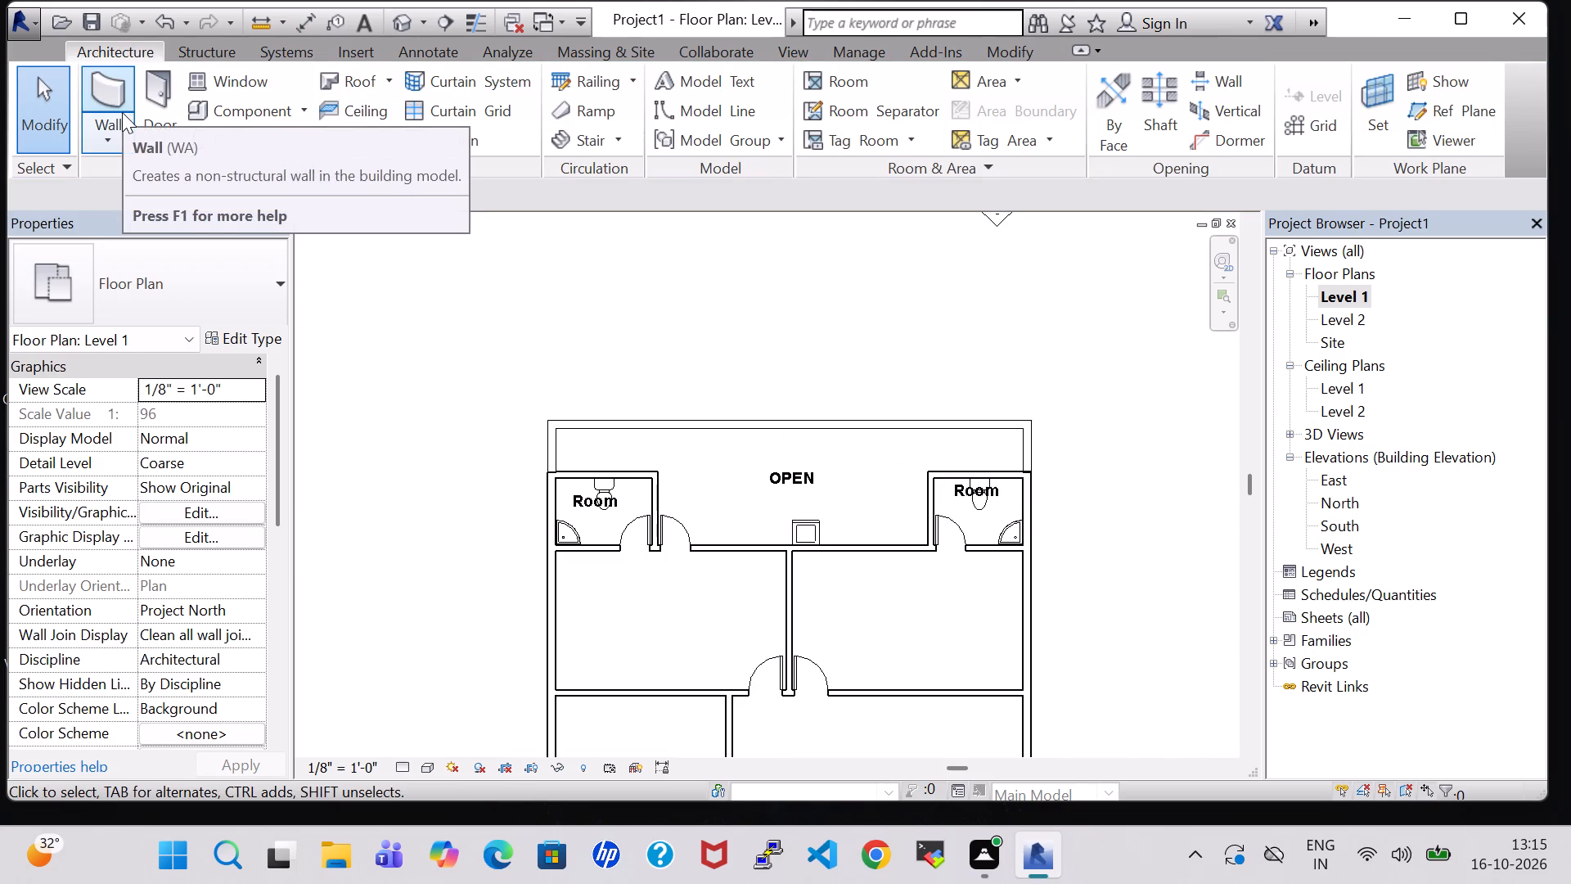
pyautogui.click(223, 110)
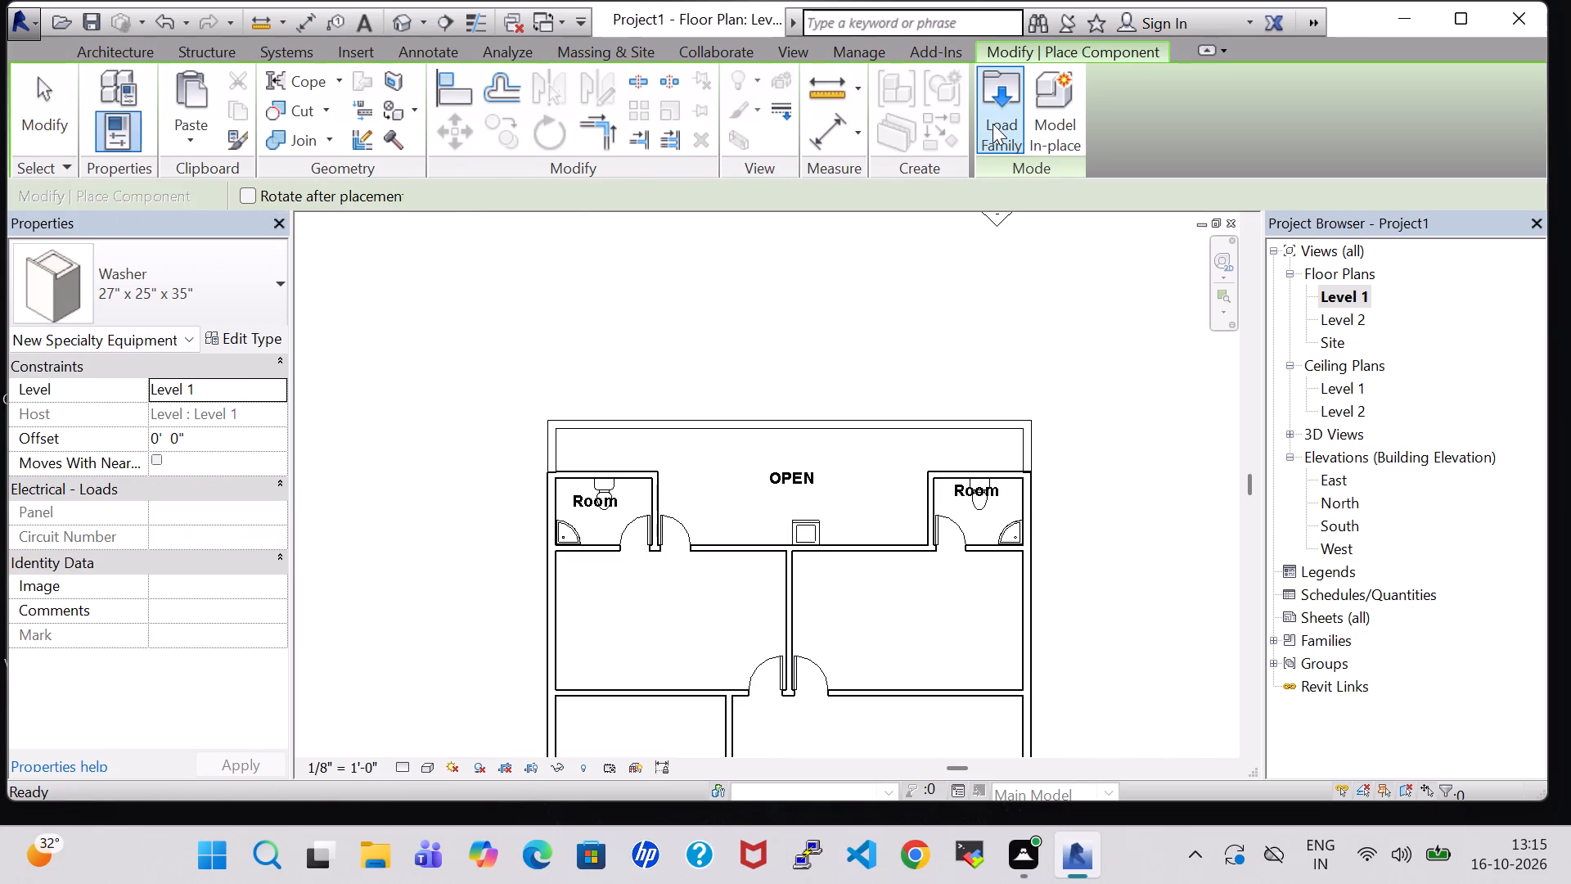
pyautogui.click(993, 124)
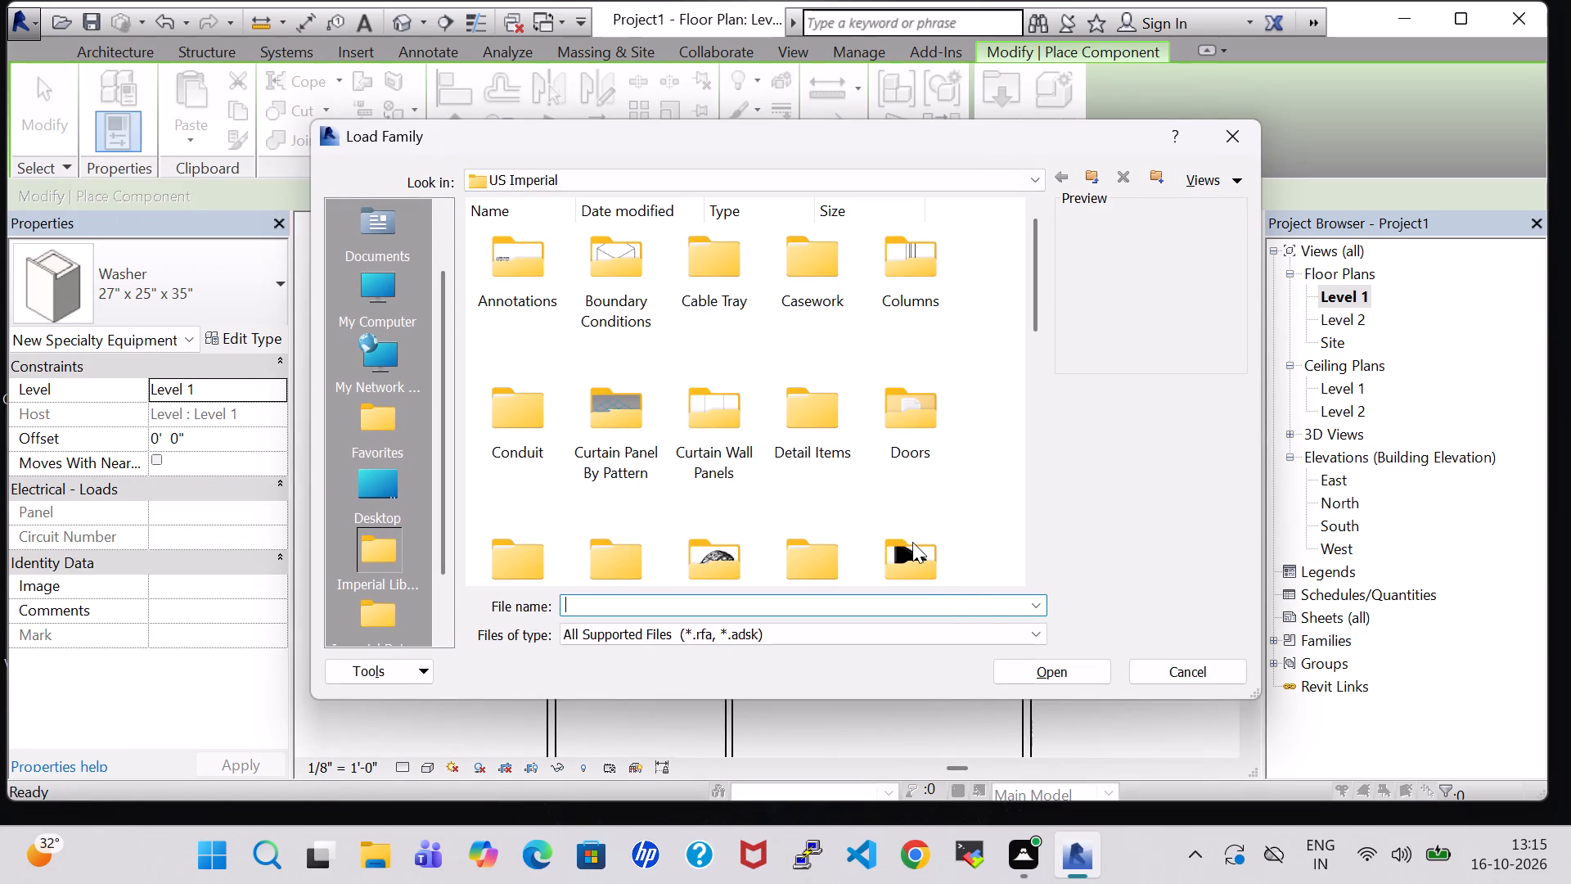
pyautogui.click(912, 542)
pyautogui.scroll(-1, 912, 415)
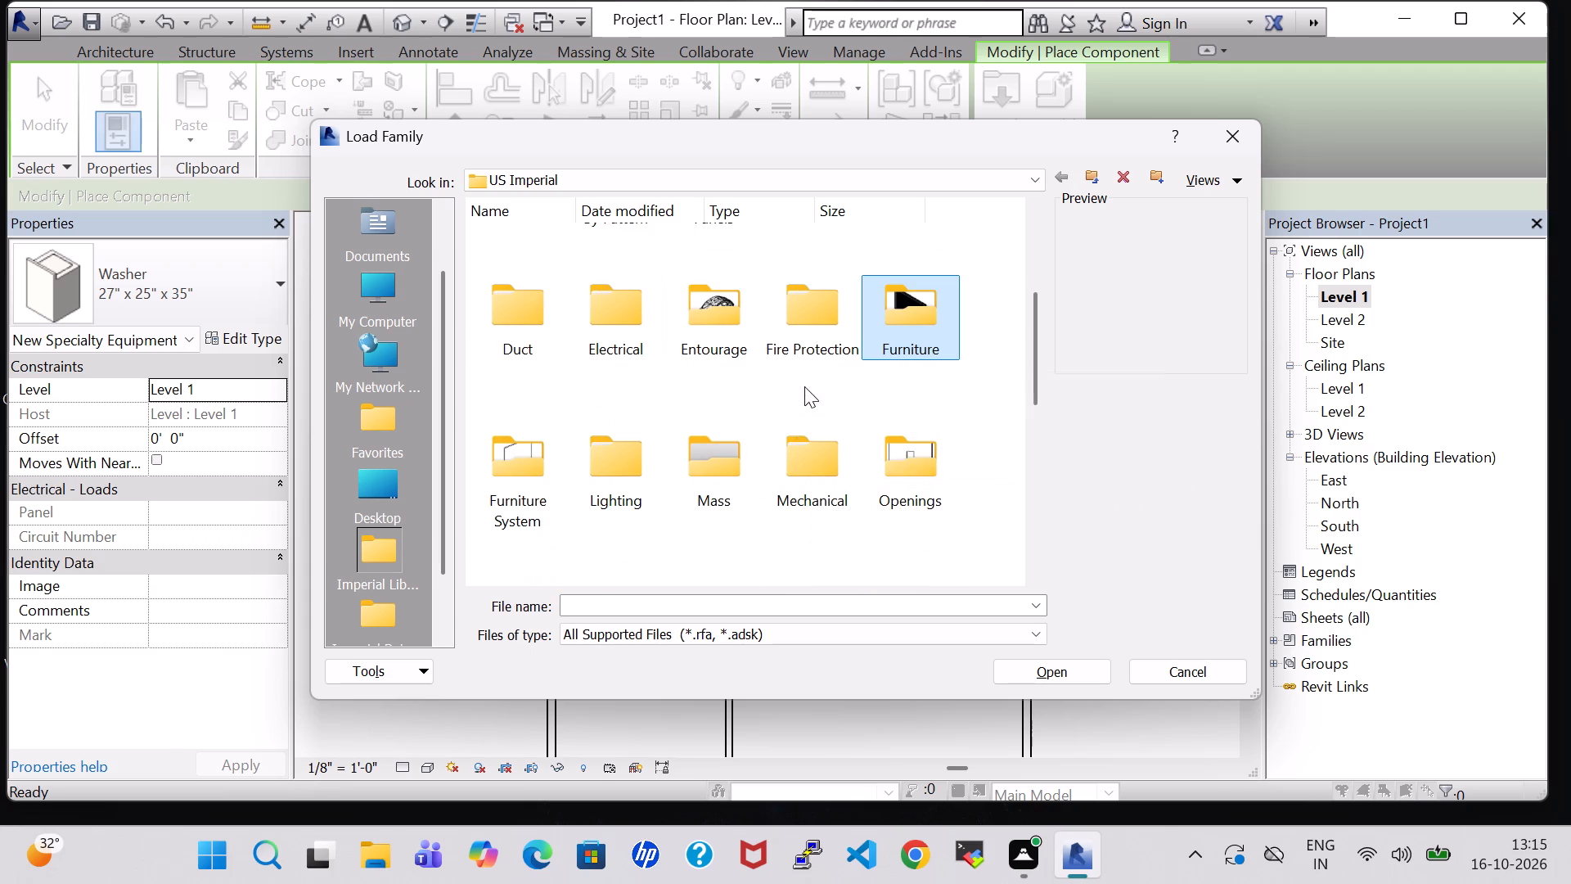
pyautogui.press('p')
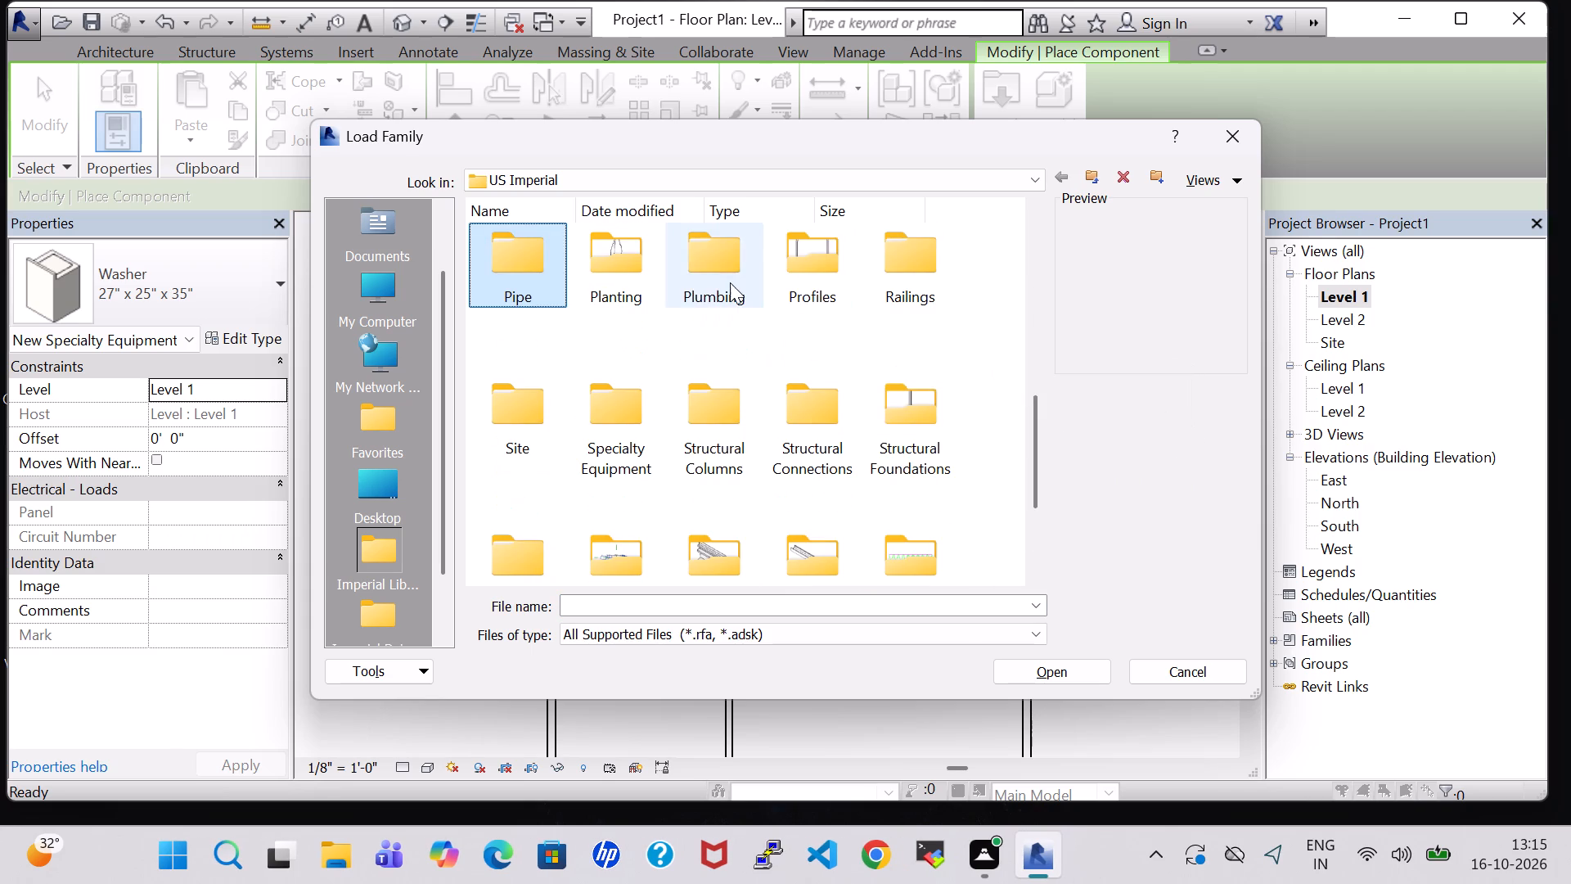
pyautogui.doubleClick(730, 282)
pyautogui.doubleClick(494, 263)
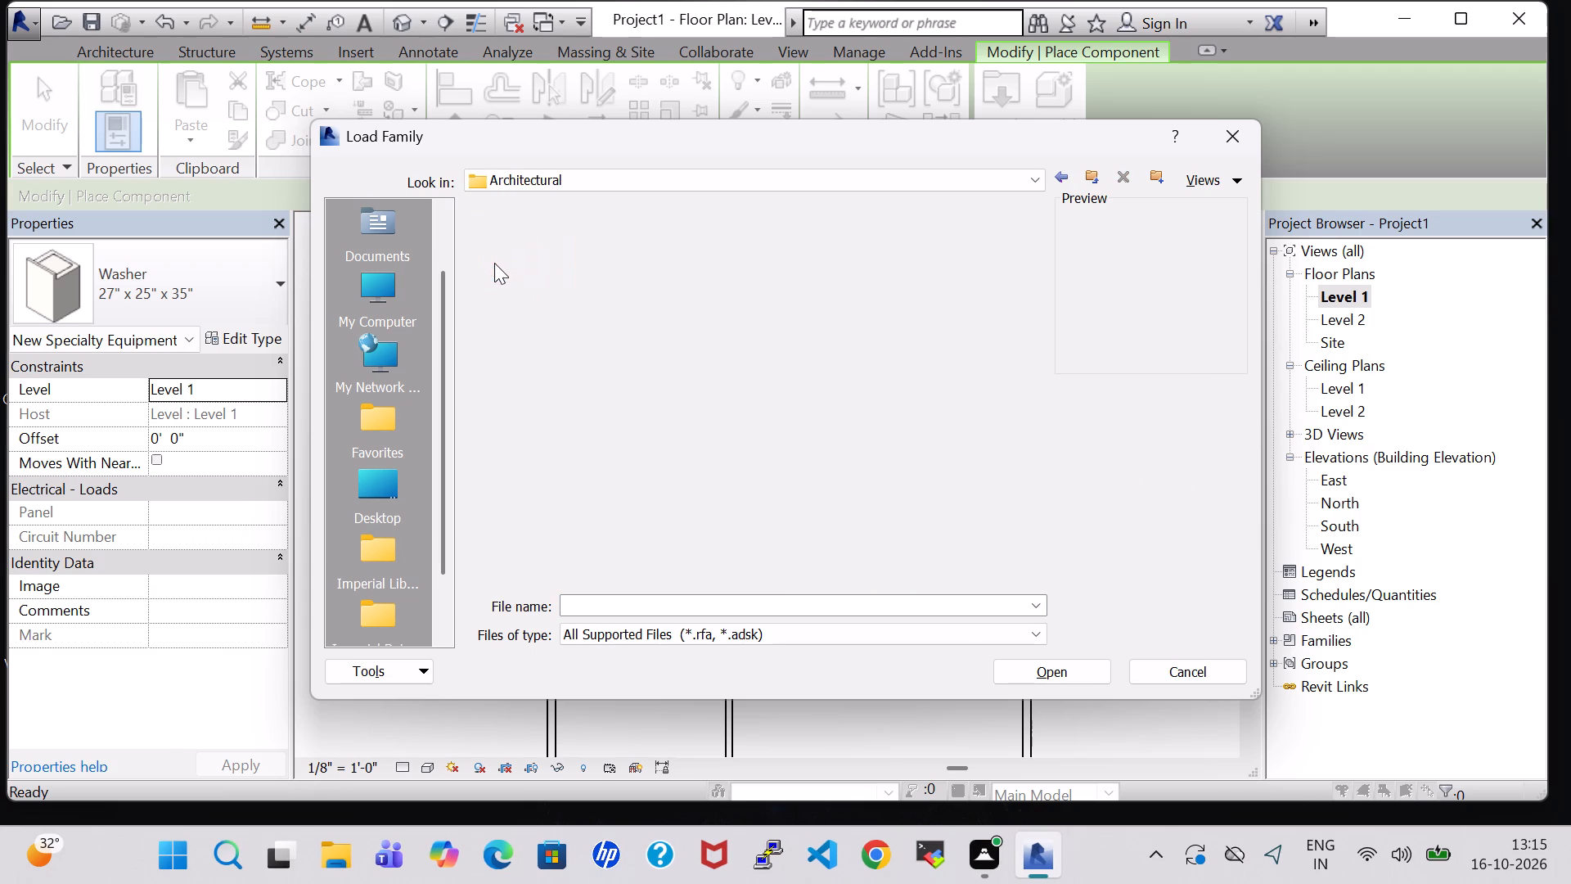
pyautogui.doubleClick(605, 281)
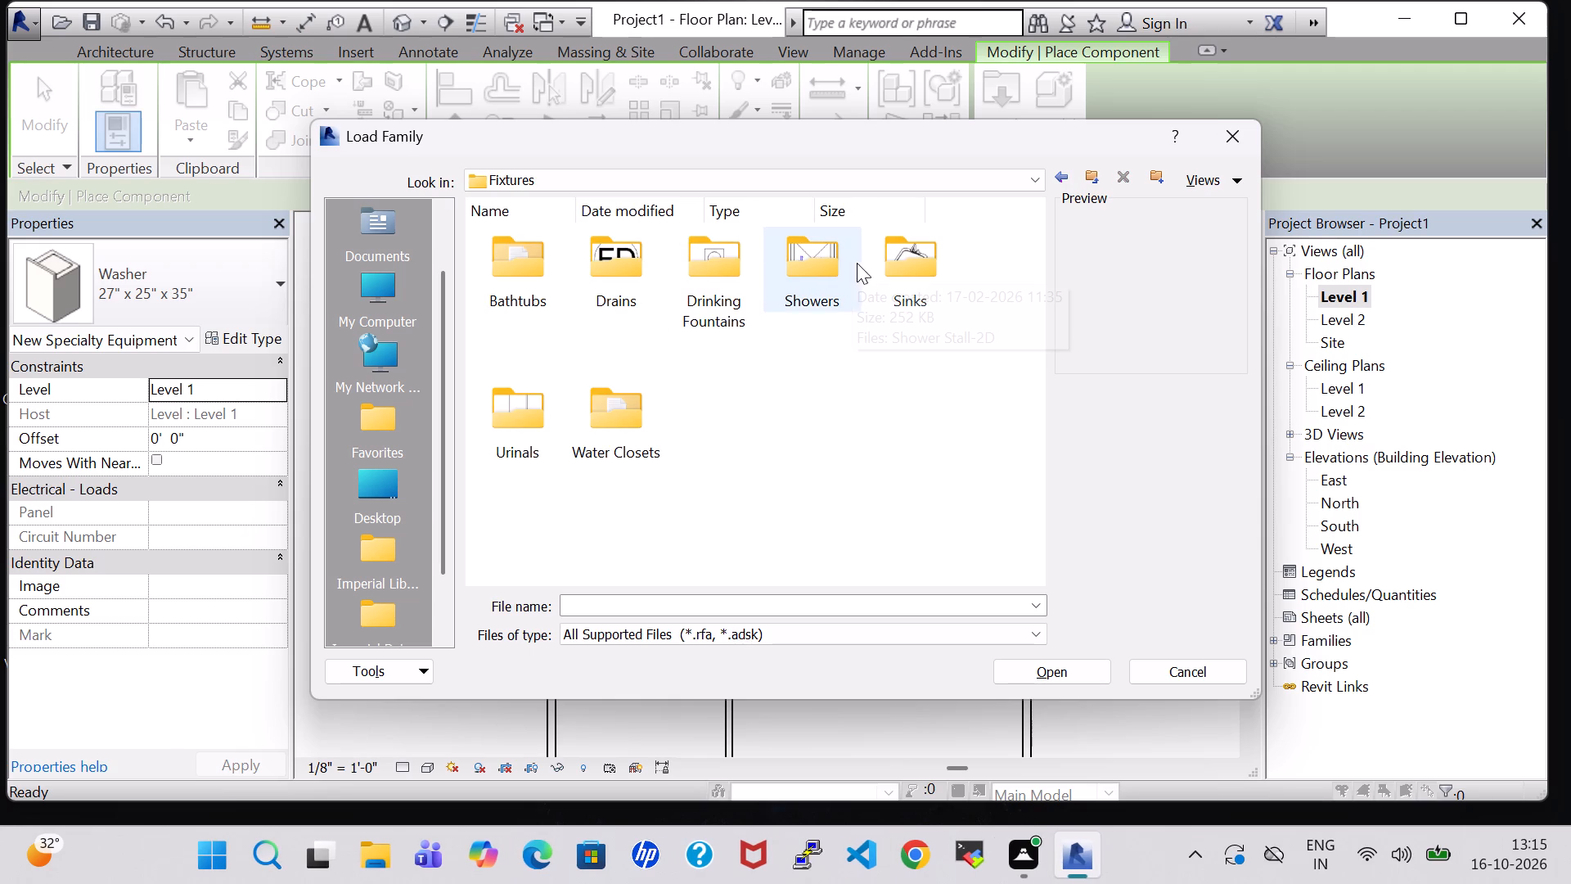
pyautogui.doubleClick(882, 263)
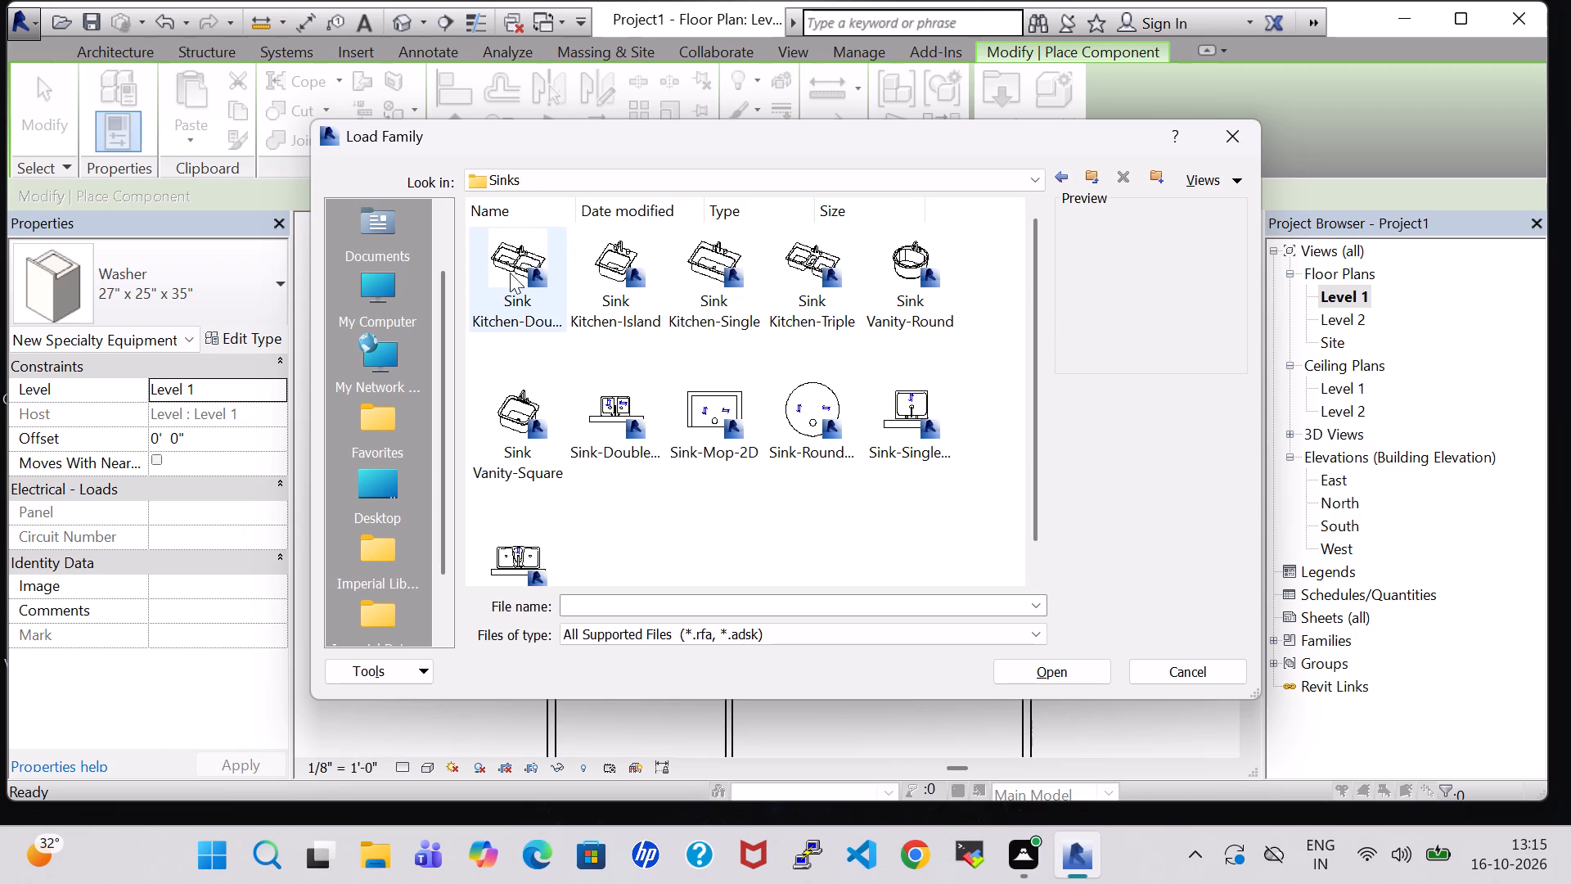
pyautogui.click(511, 390)
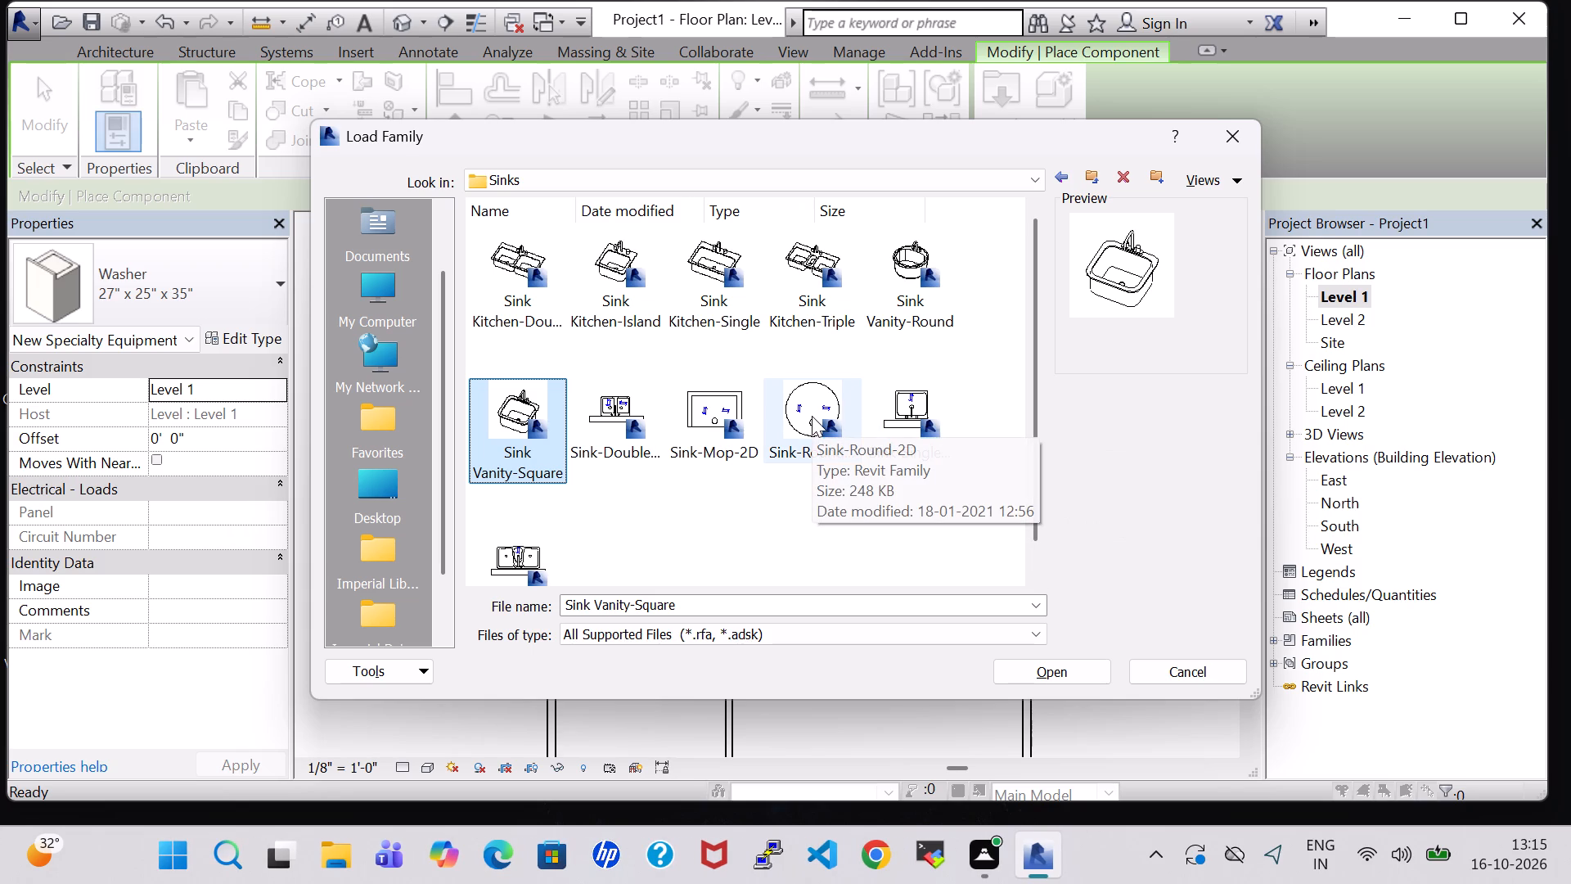
pyautogui.click(892, 282)
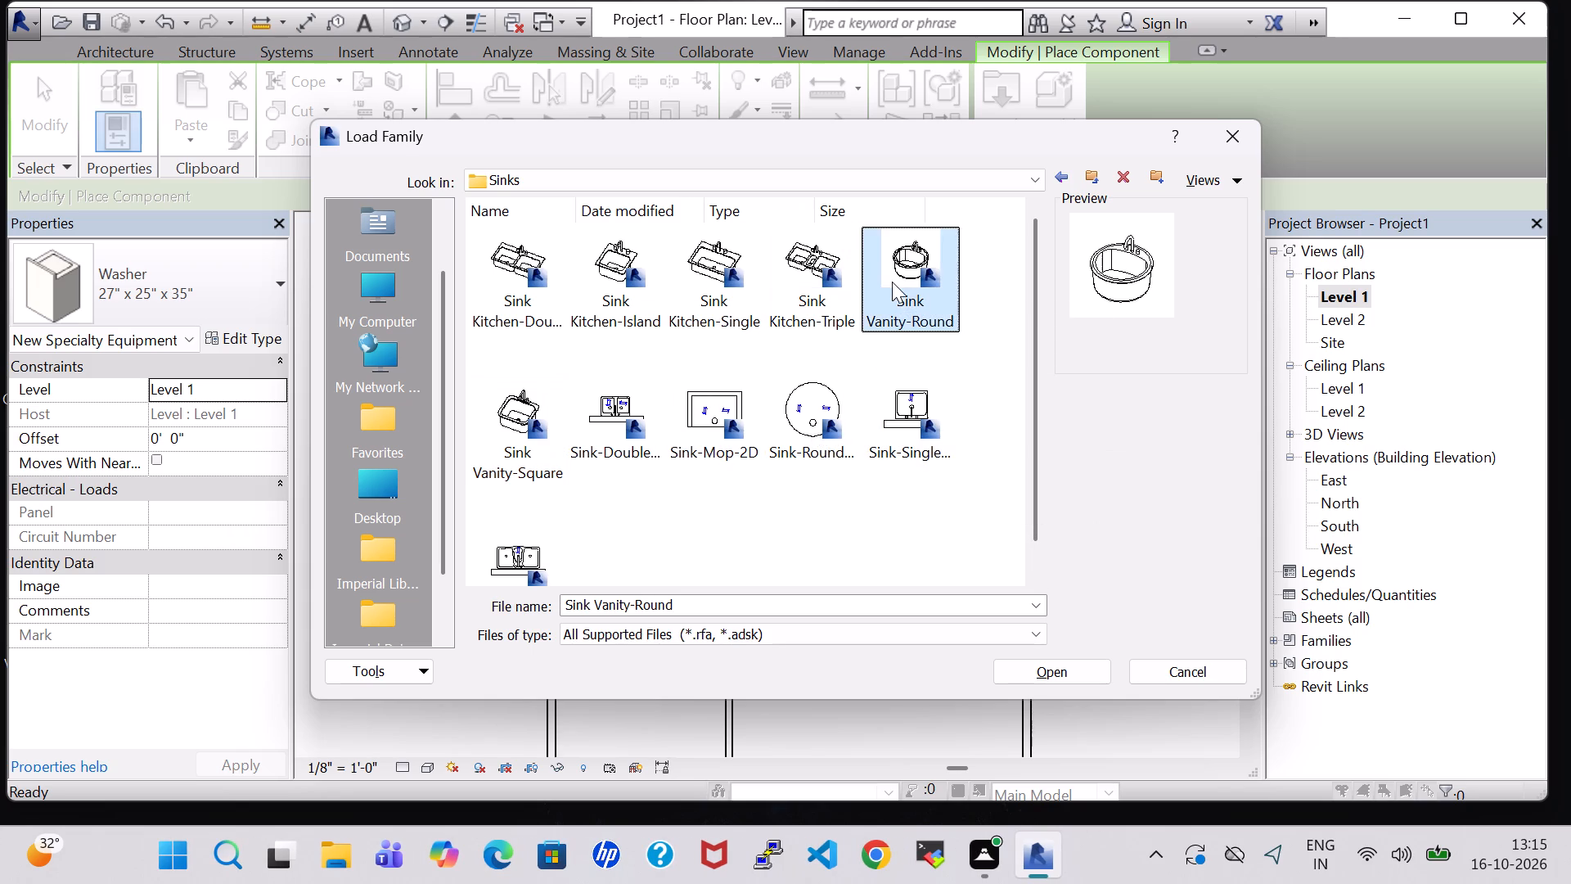
pyautogui.click(1092, 677)
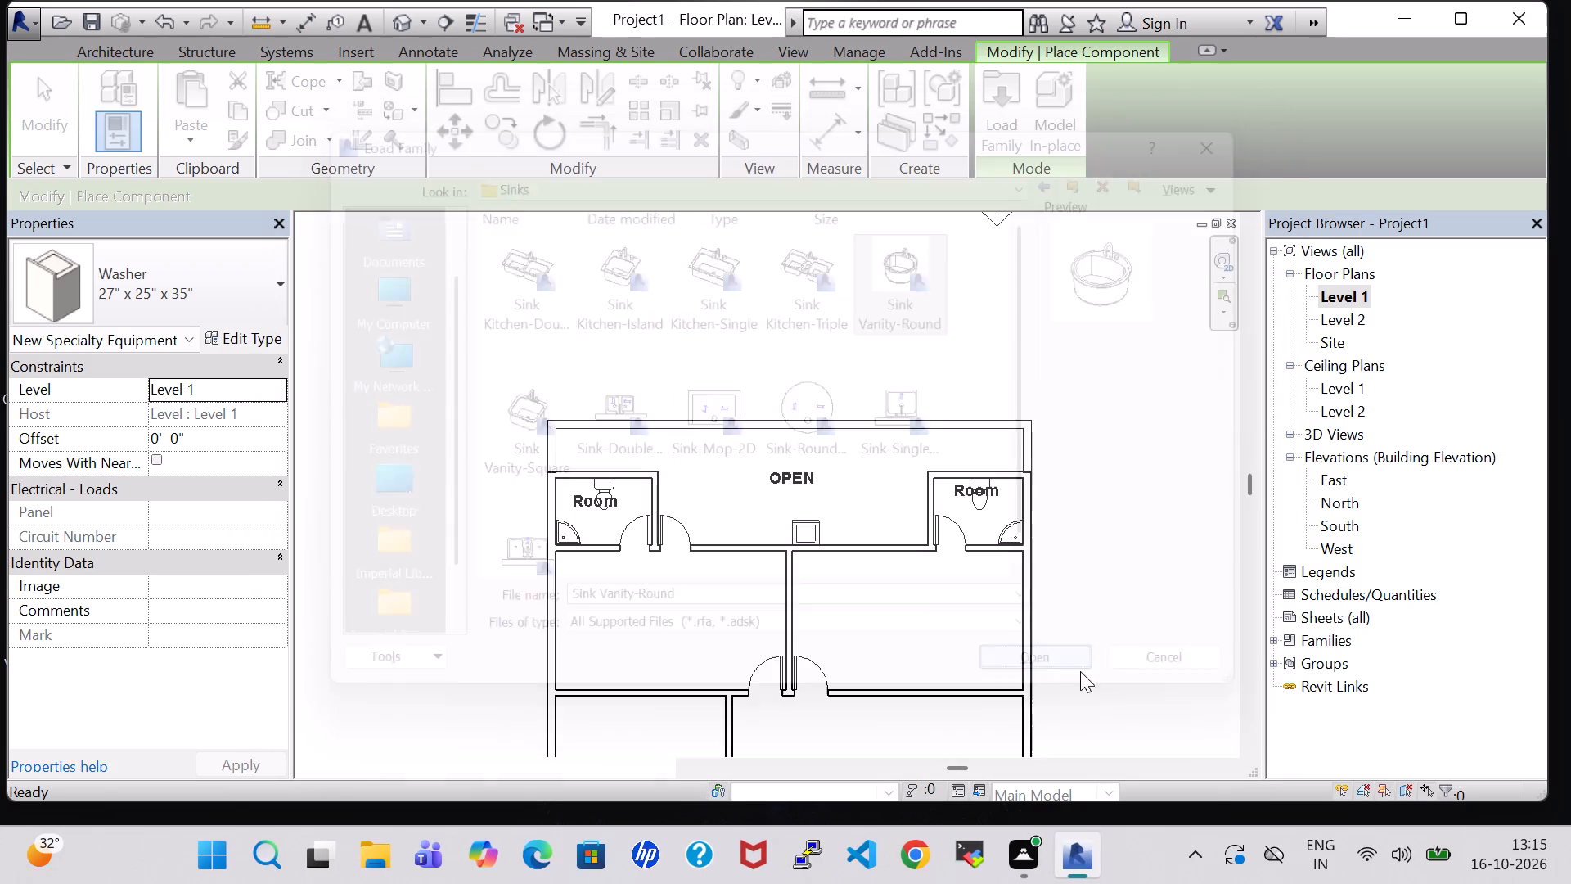
# Place the 19" x 19" round vanity sink against the OPEN area's south wall, about 8'-7" east of the partition below.
pyautogui.press('space')
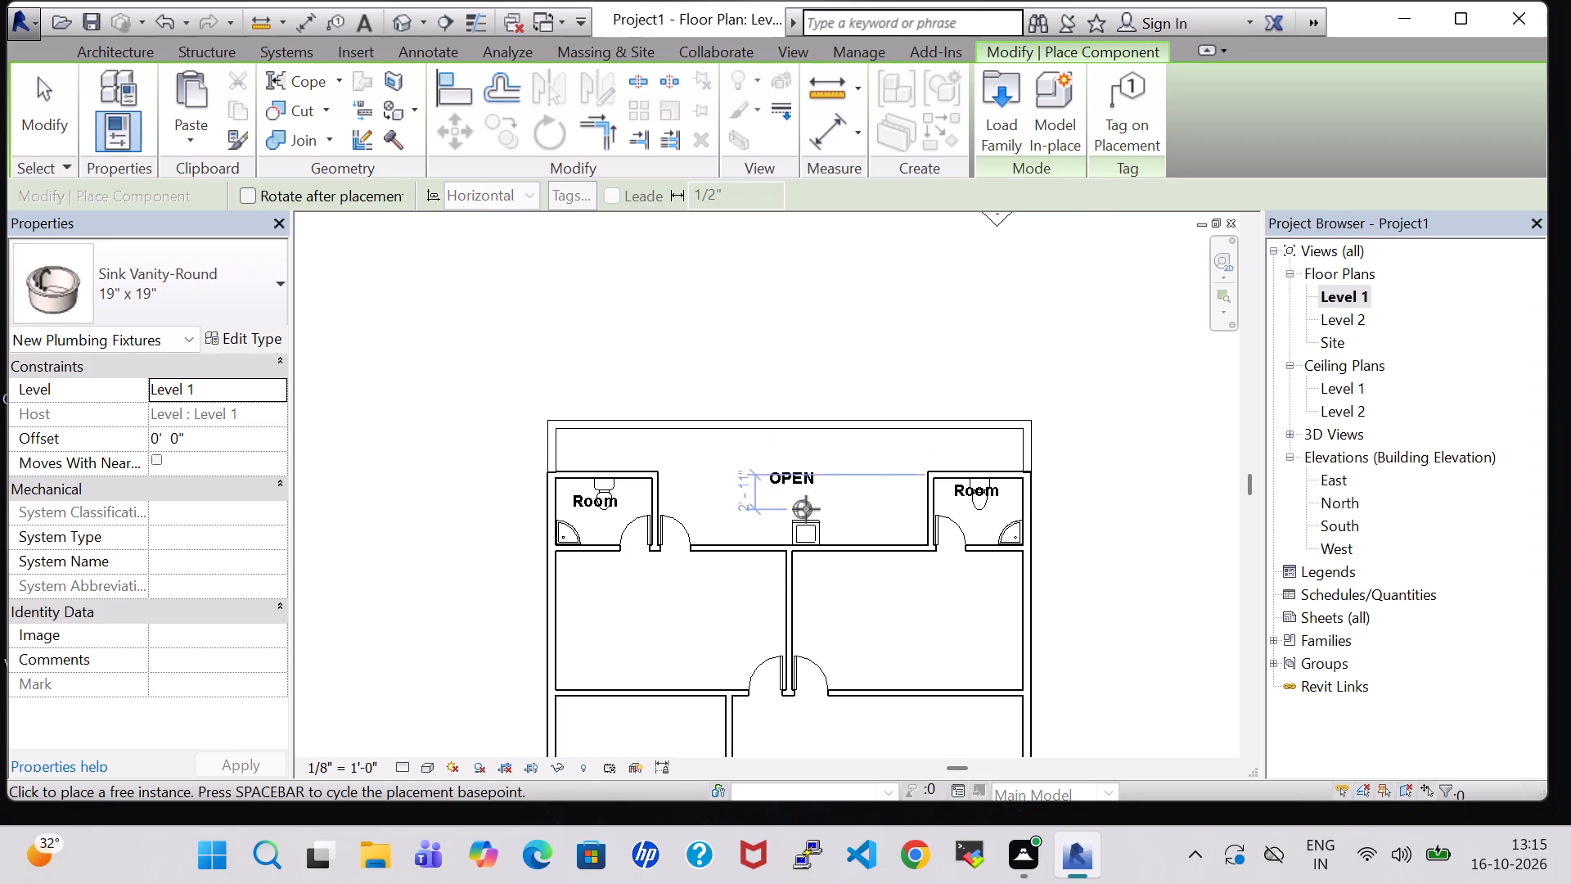
pyautogui.press('space')
pyautogui.scroll(6, 891, 520)
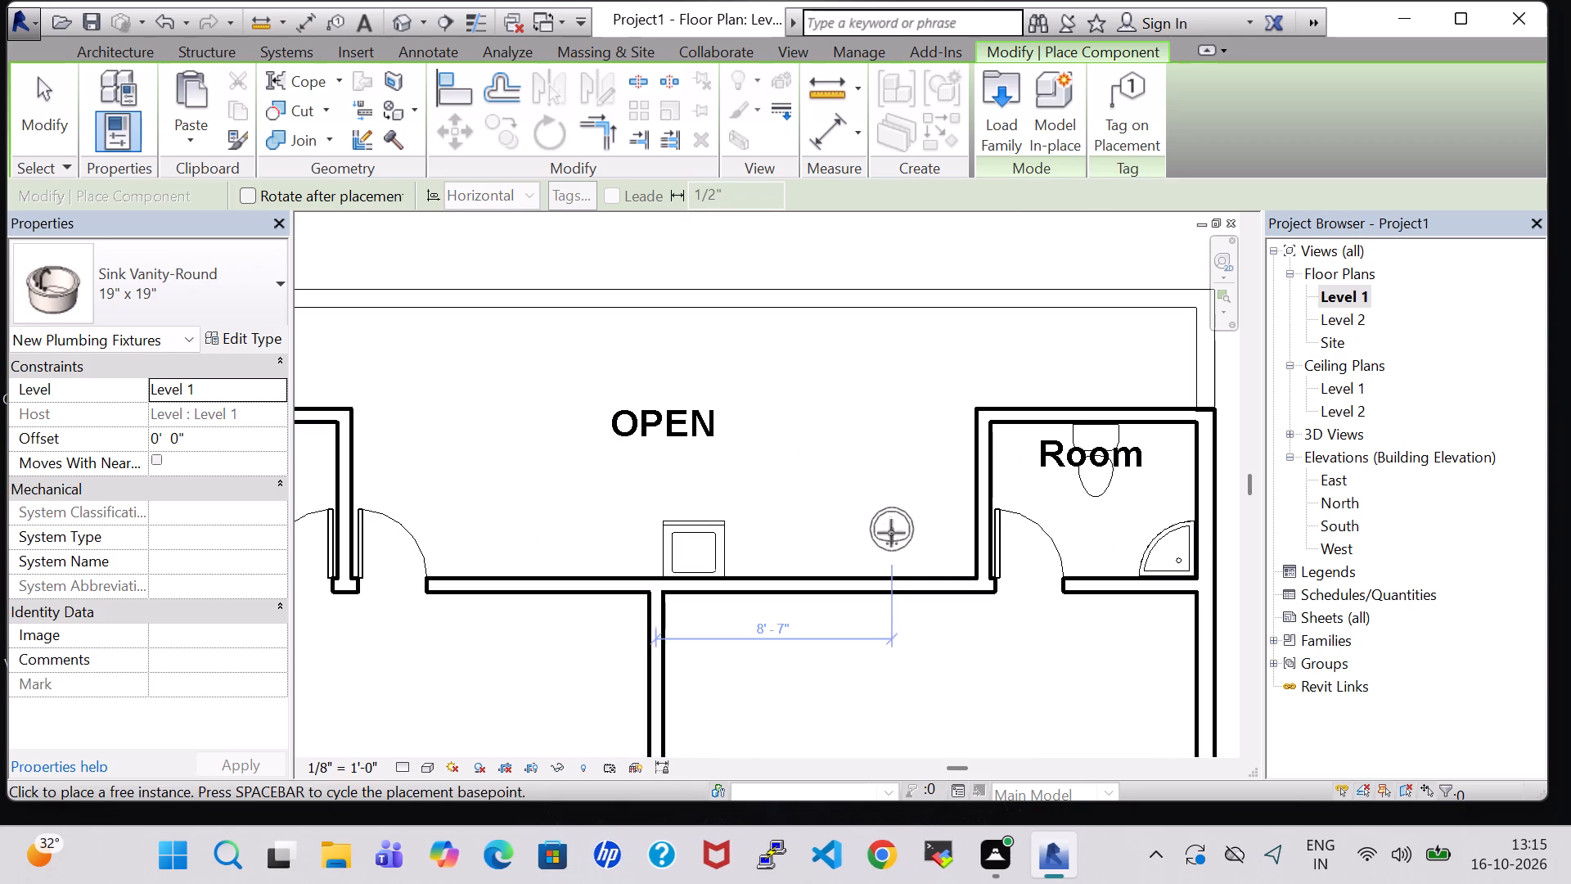
pyautogui.scroll(8, 892, 548)
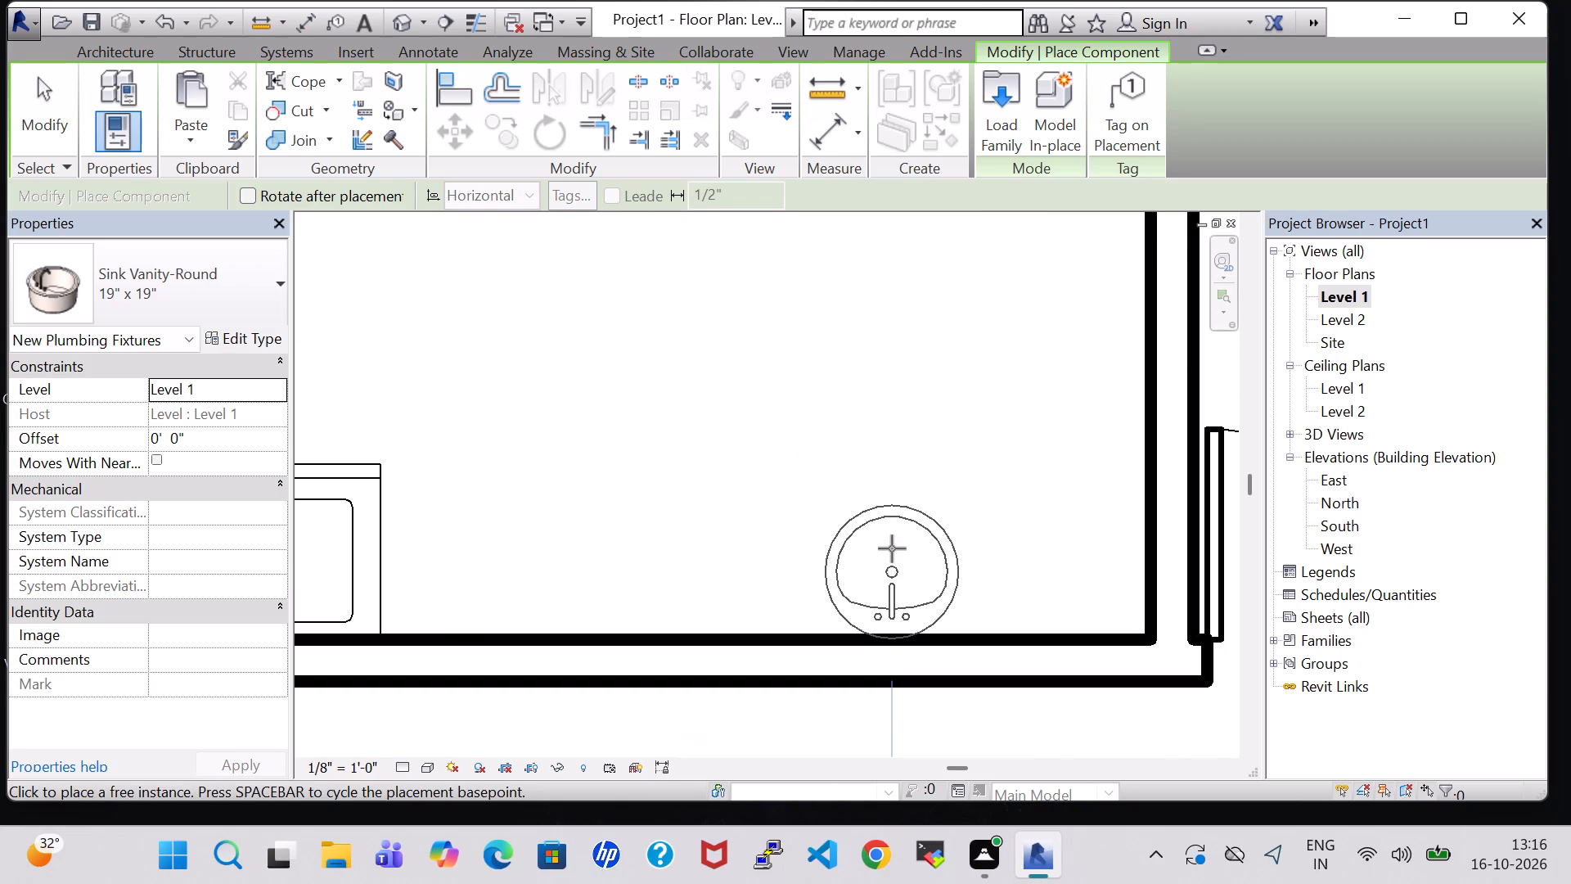
pyautogui.click(892, 546)
pyautogui.scroll(-3, 904, 487)
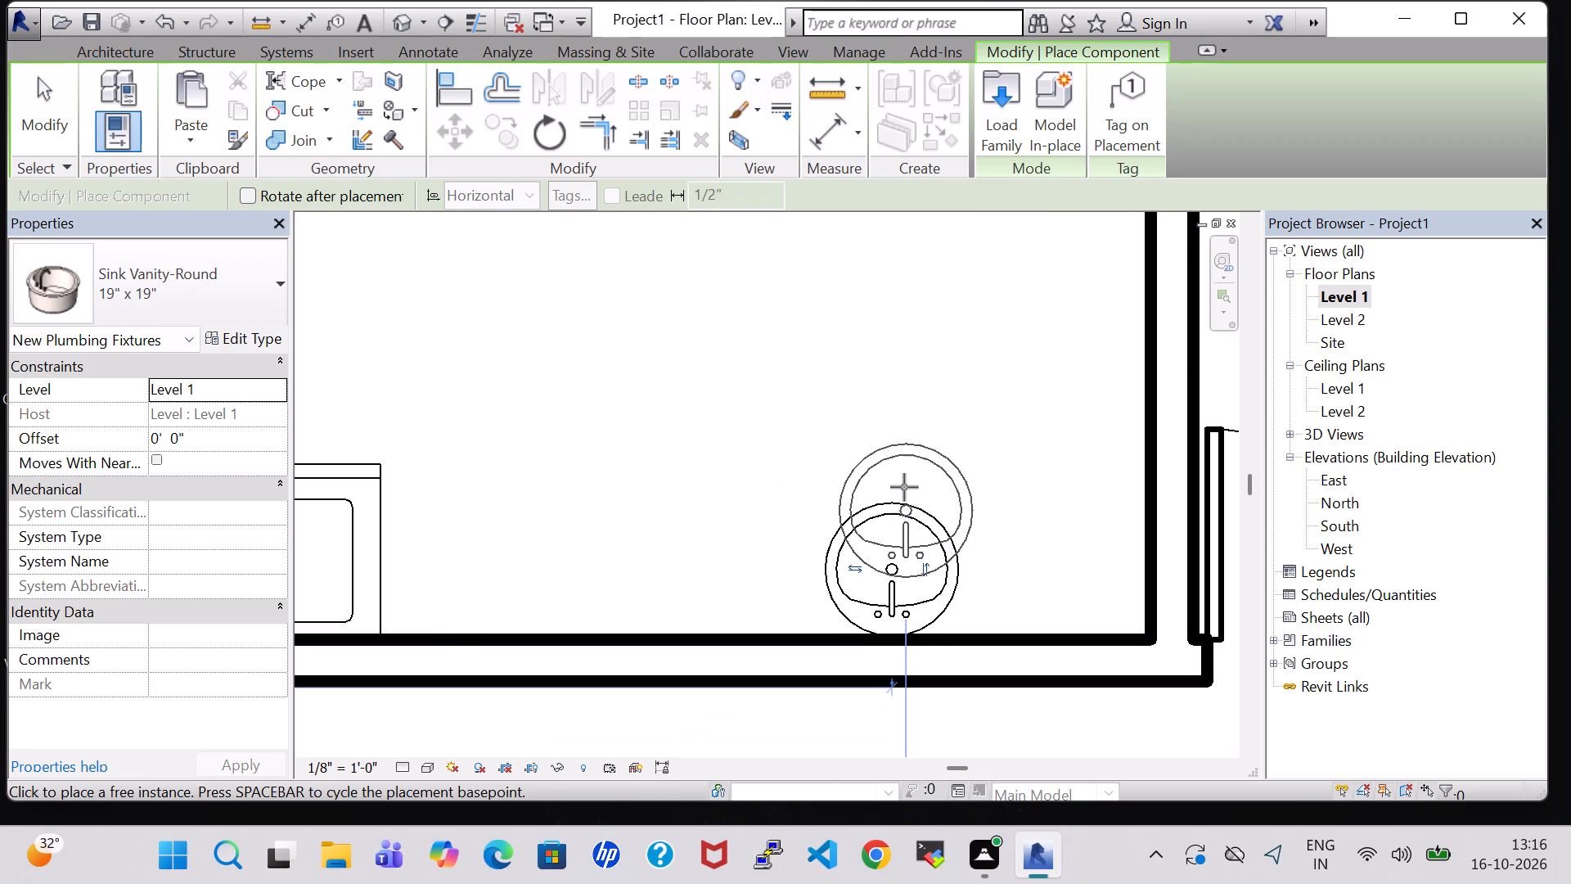
pyautogui.scroll(-4, 904, 487)
pyautogui.press('Escape')
pyautogui.press('Escape')
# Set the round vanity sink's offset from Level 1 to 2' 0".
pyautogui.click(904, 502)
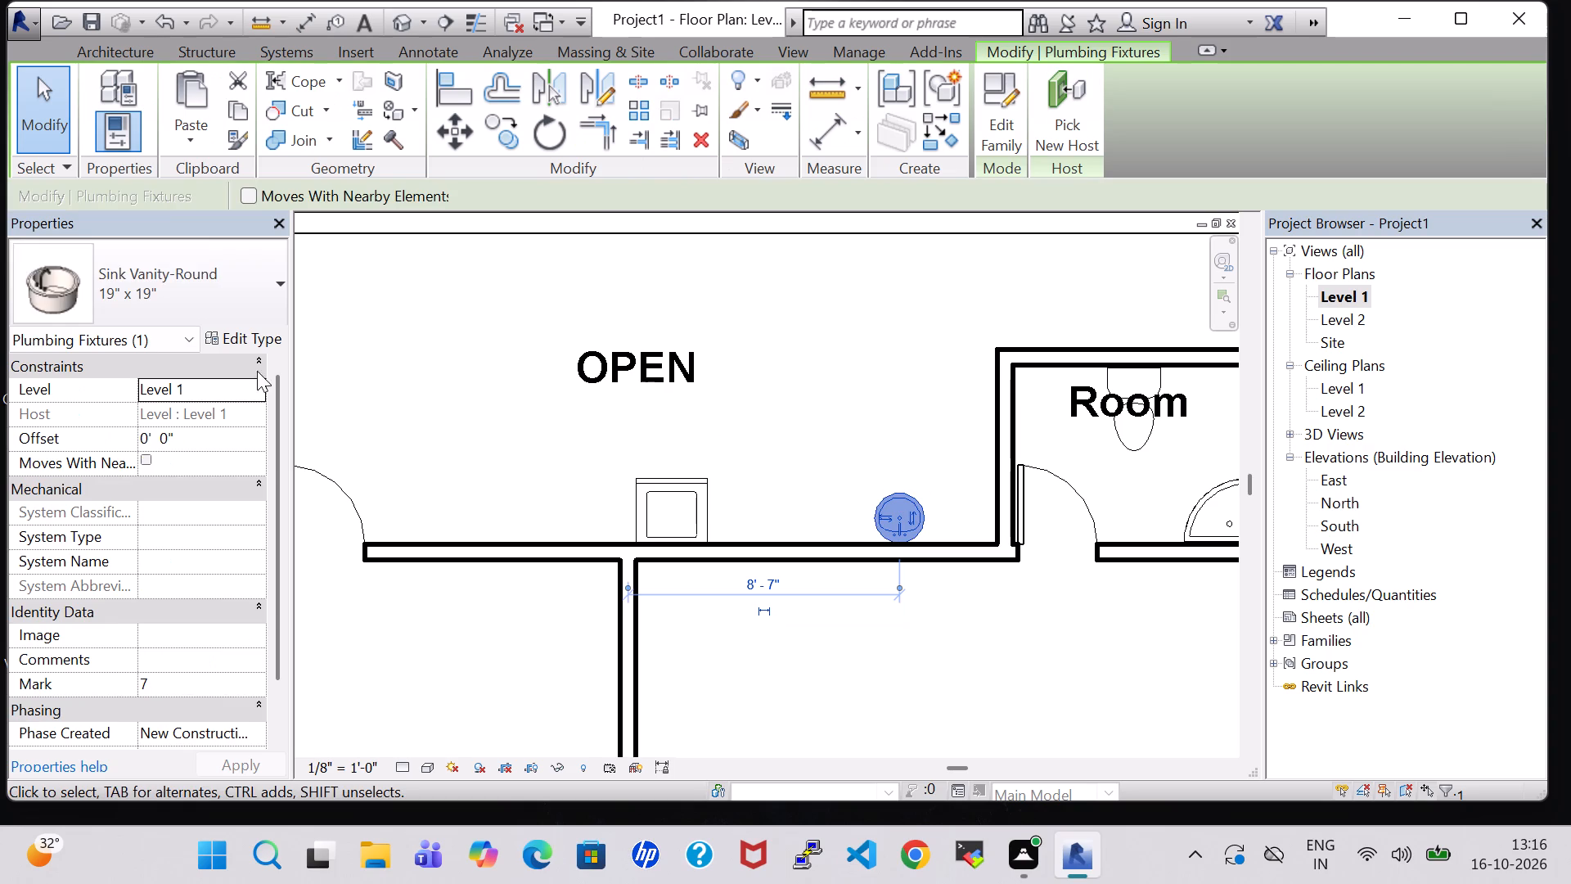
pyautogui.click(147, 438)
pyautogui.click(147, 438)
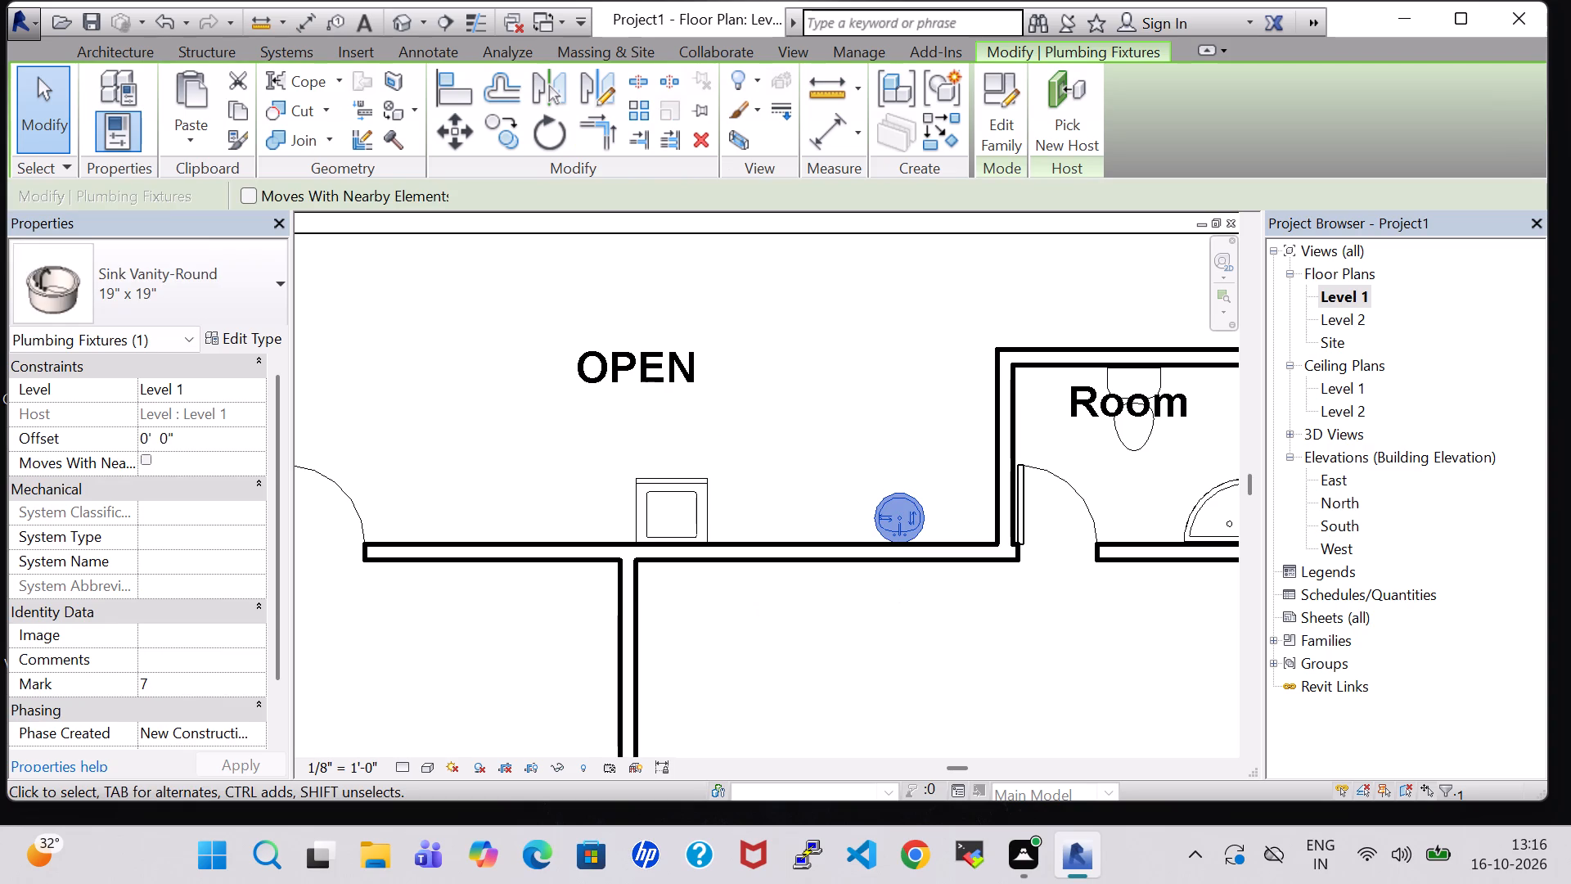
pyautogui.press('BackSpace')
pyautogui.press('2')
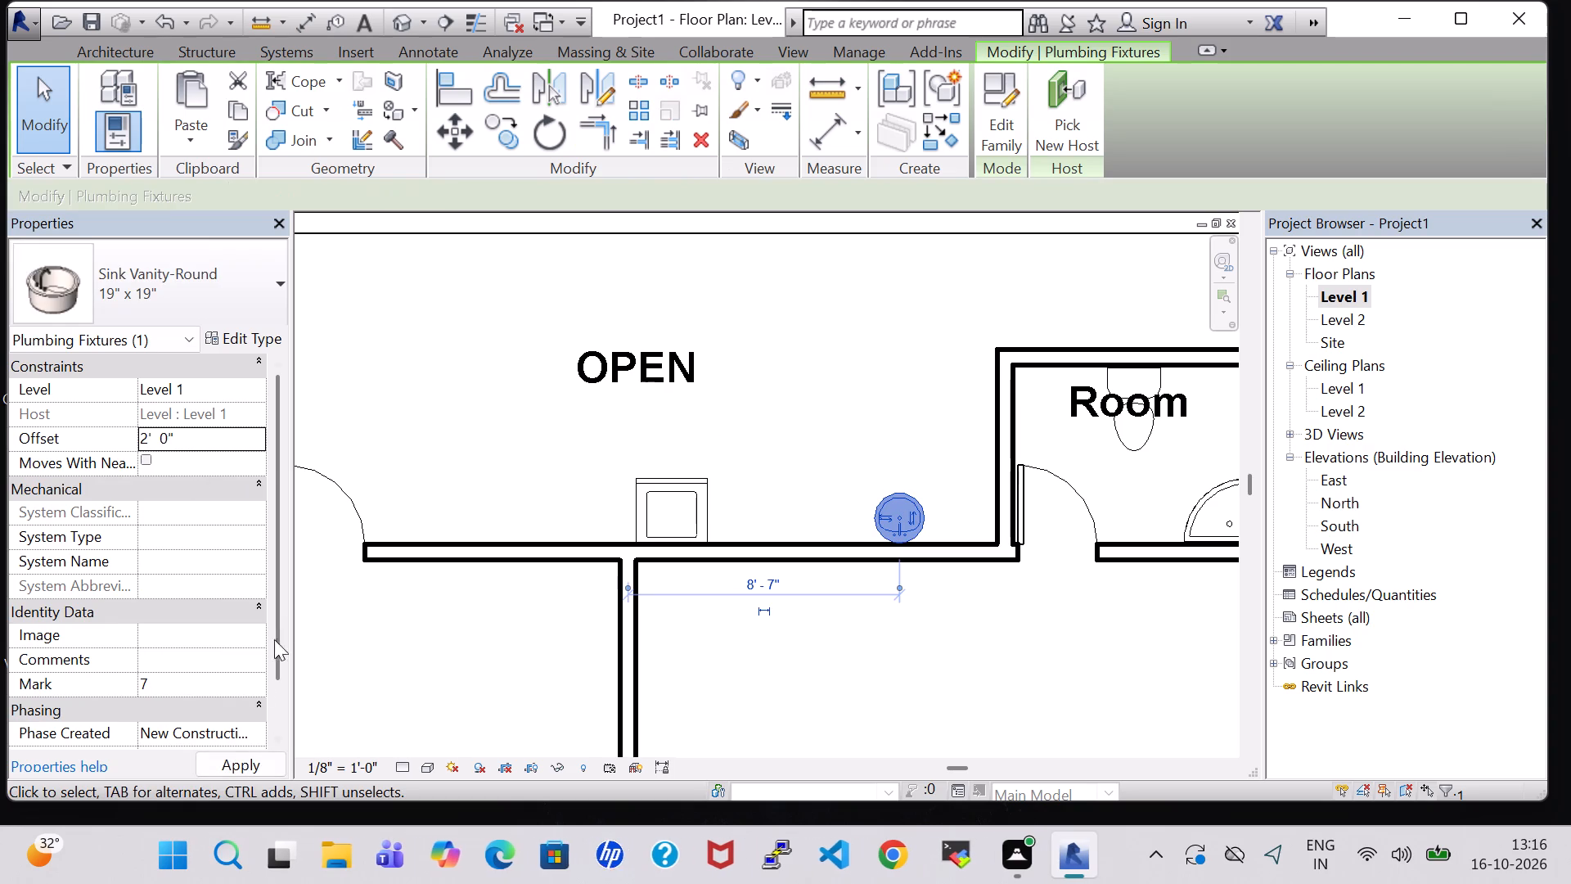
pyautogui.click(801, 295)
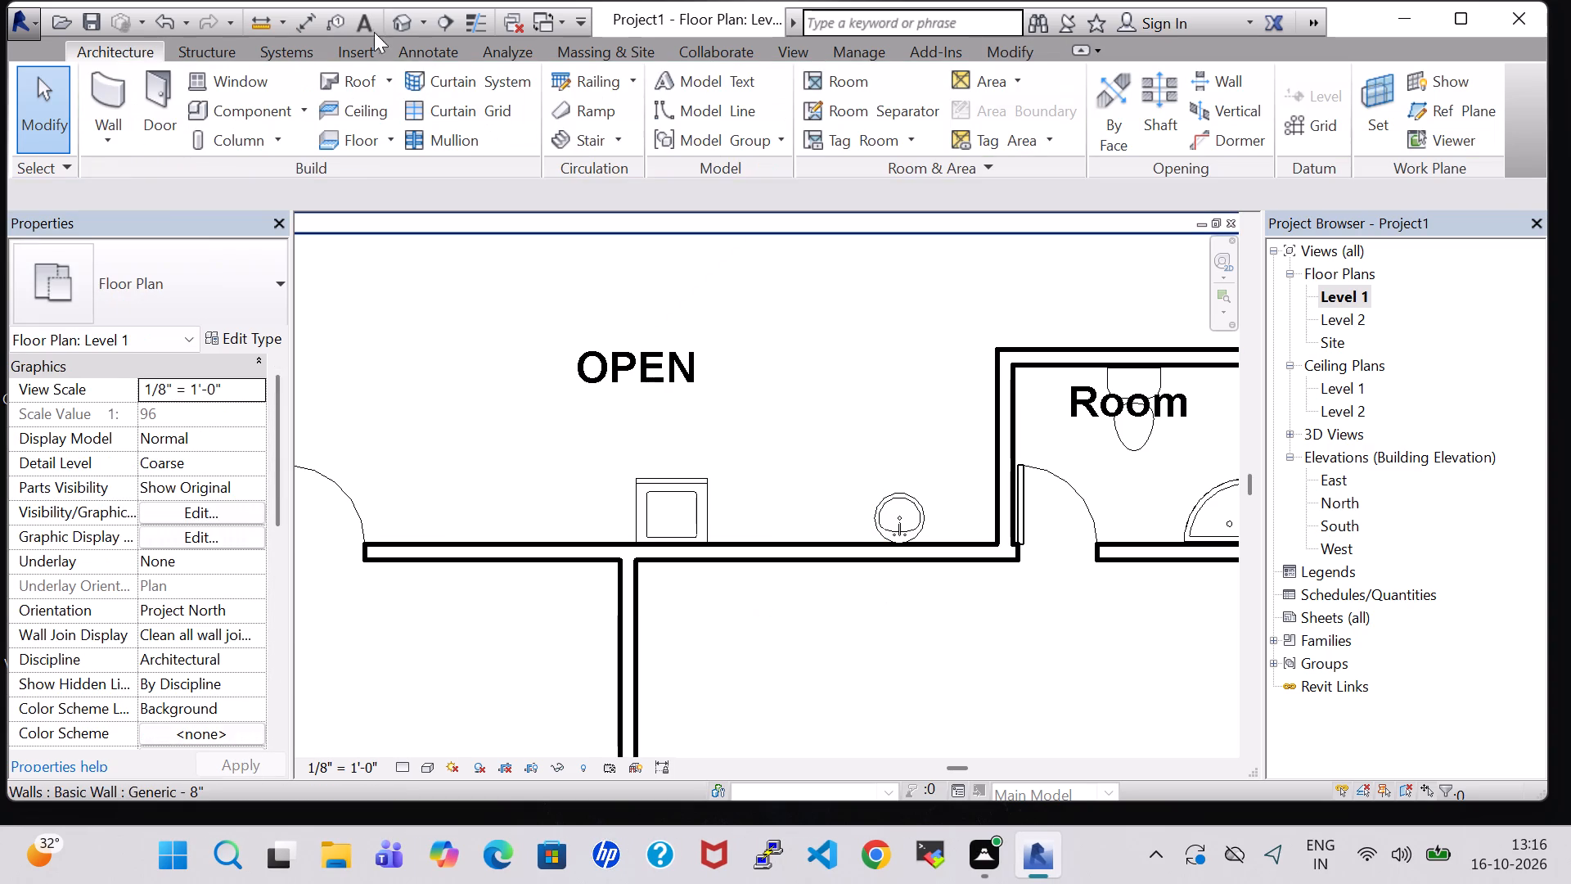
# In the 3D view, set the round vanity sink's offset to 1' 0".
pyautogui.click(398, 28)
pyautogui.moveTo(847, 411); pyautogui.dragTo(572, 238, button='middle')
pyautogui.moveTo(470, 538); pyautogui.dragTo(728, 564, button='middle')
pyautogui.keyDown('shift'); pyautogui.moveTo(381, 545); pyautogui.dragTo(475, 444, button='middle'); pyautogui.keyUp('shift')
pyautogui.keyDown('shift'); pyautogui.scroll(1, 430, 520); pyautogui.keyUp('shift')
pyautogui.moveTo(463, 629); pyautogui.dragTo(755, 342, button='middle')
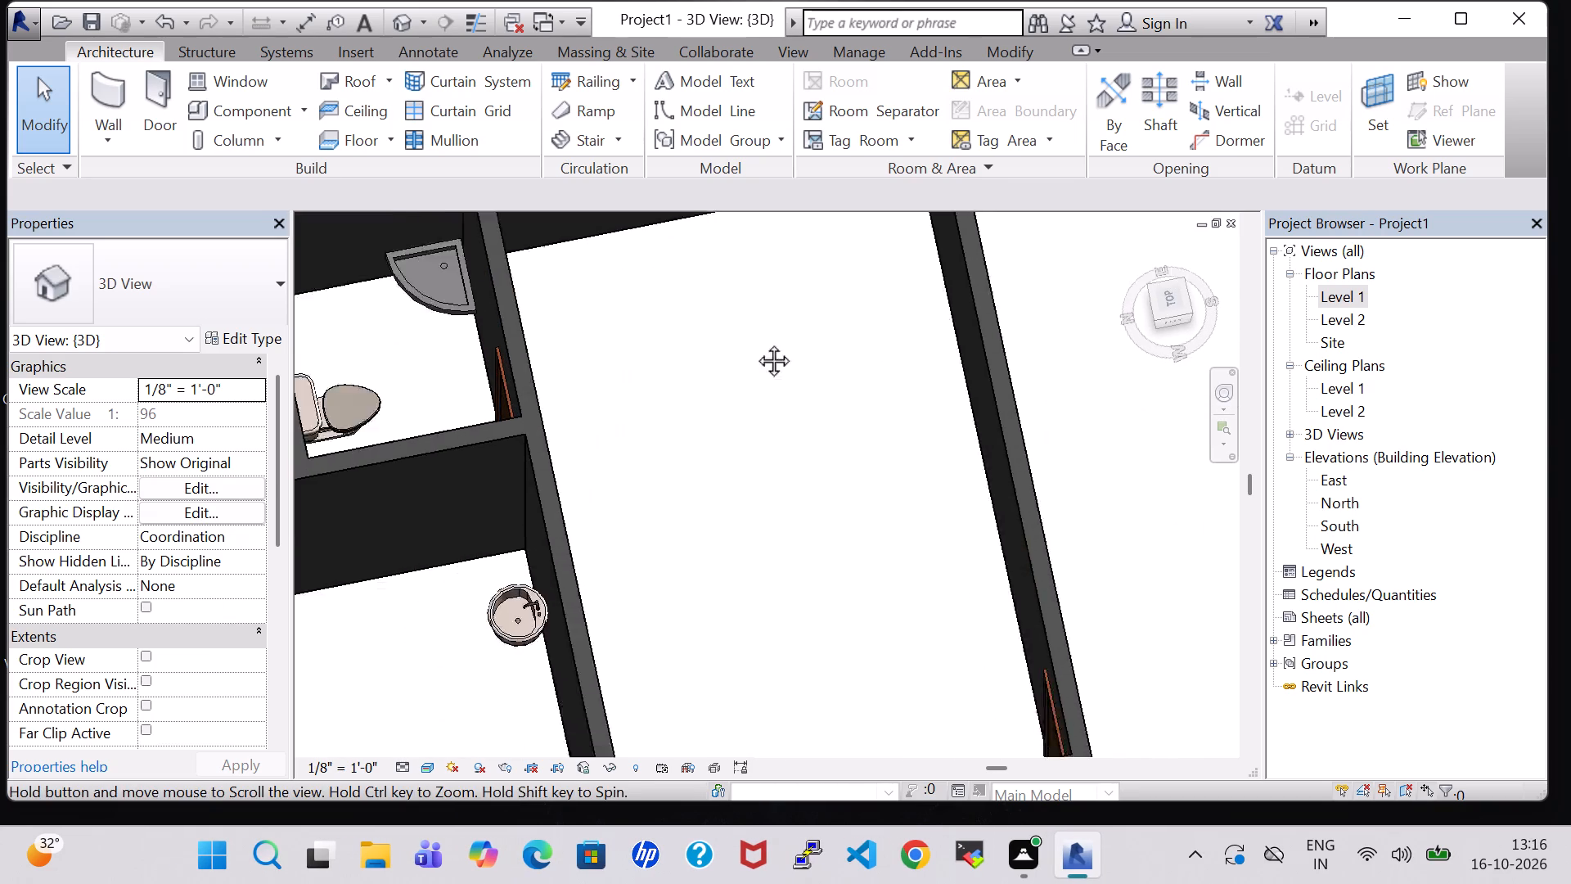
pyautogui.moveTo(755, 342); pyautogui.dragTo(957, 227, button='middle')
pyautogui.keyDown('shift'); pyautogui.moveTo(816, 559); pyautogui.dragTo(907, 434, button='middle'); pyautogui.keyUp('shift')
pyautogui.keyDown('shift'); pyautogui.moveTo(921, 434); pyautogui.dragTo(938, 435, button='middle'); pyautogui.keyUp('shift')
pyautogui.moveTo(1019, 544); pyautogui.dragTo(1015, 377, button='middle')
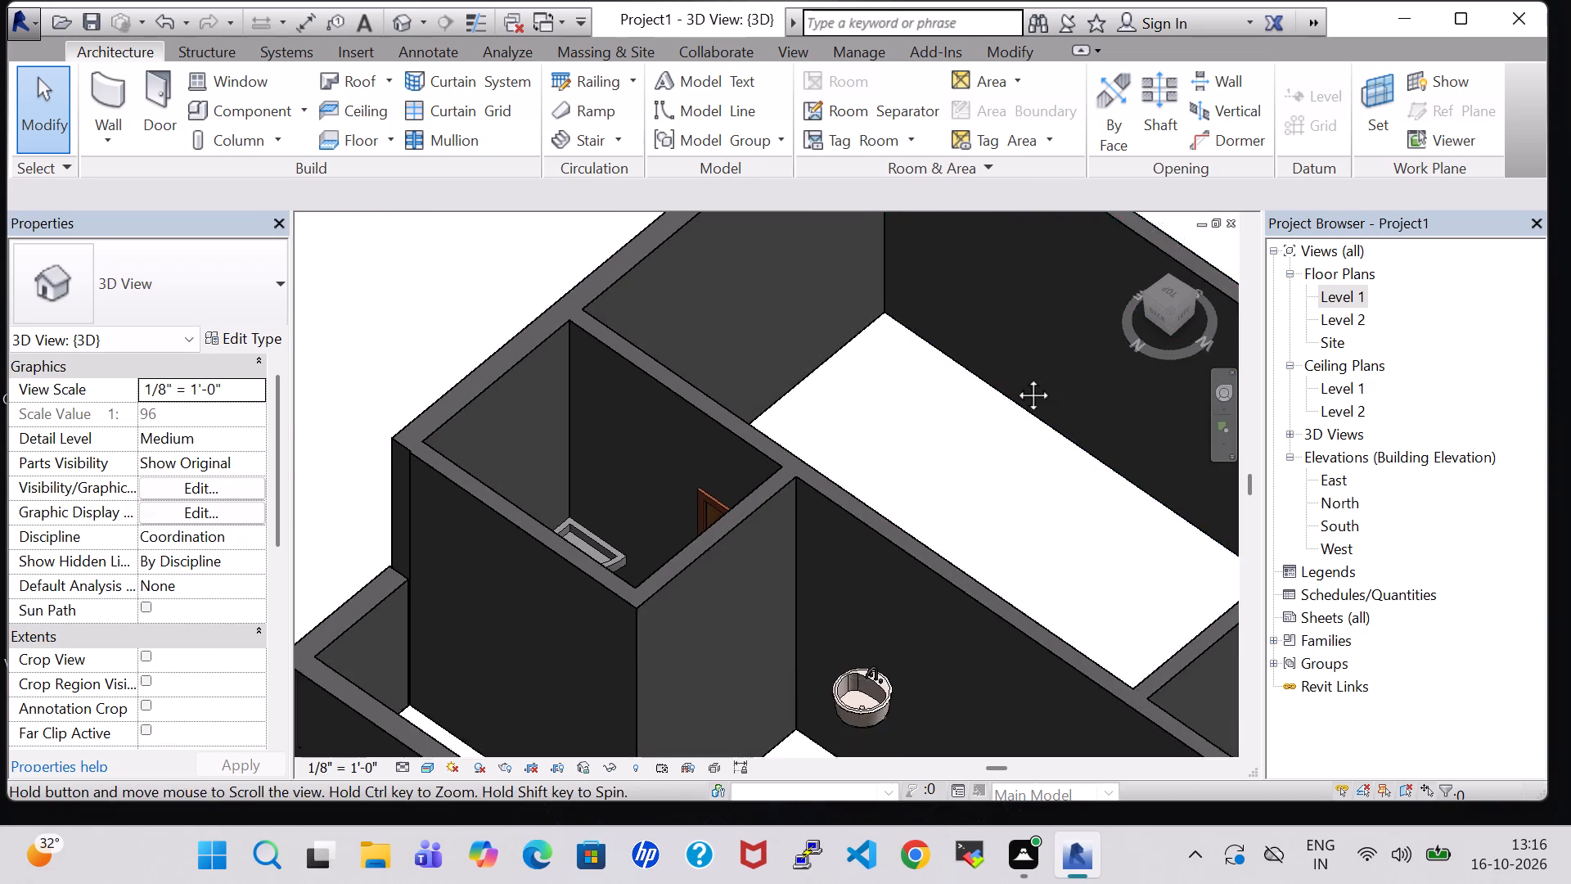
pyautogui.moveTo(1015, 377); pyautogui.dragTo(1026, 300, button='middle')
pyautogui.keyDown('shift'); pyautogui.moveTo(856, 671); pyautogui.dragTo(930, 576, button='middle'); pyautogui.keyUp('shift')
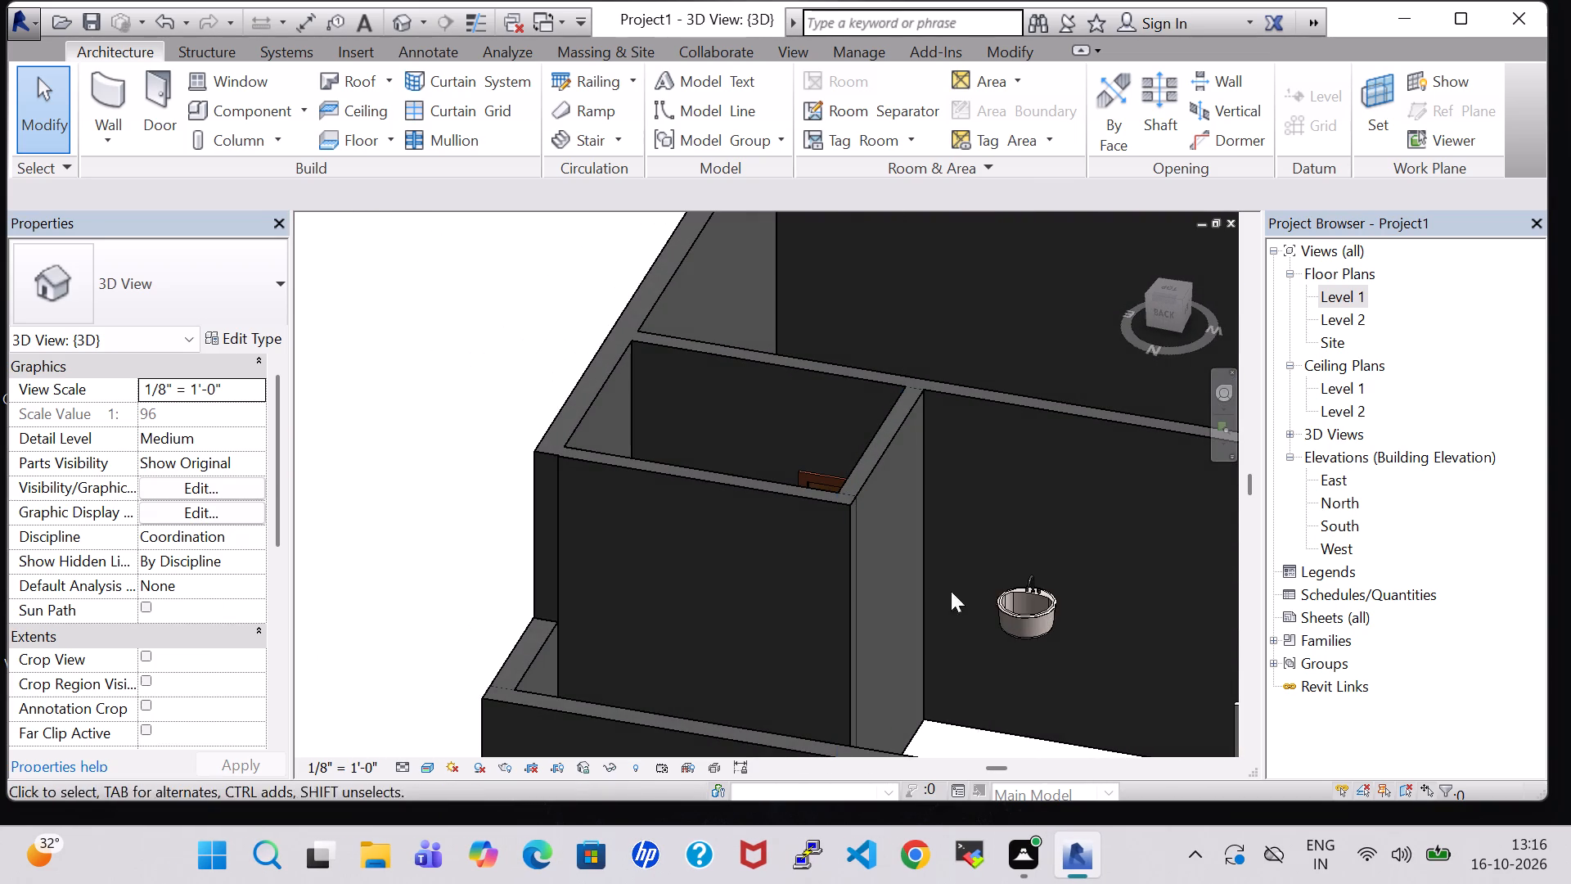
pyautogui.click(1029, 608)
pyautogui.click(147, 435)
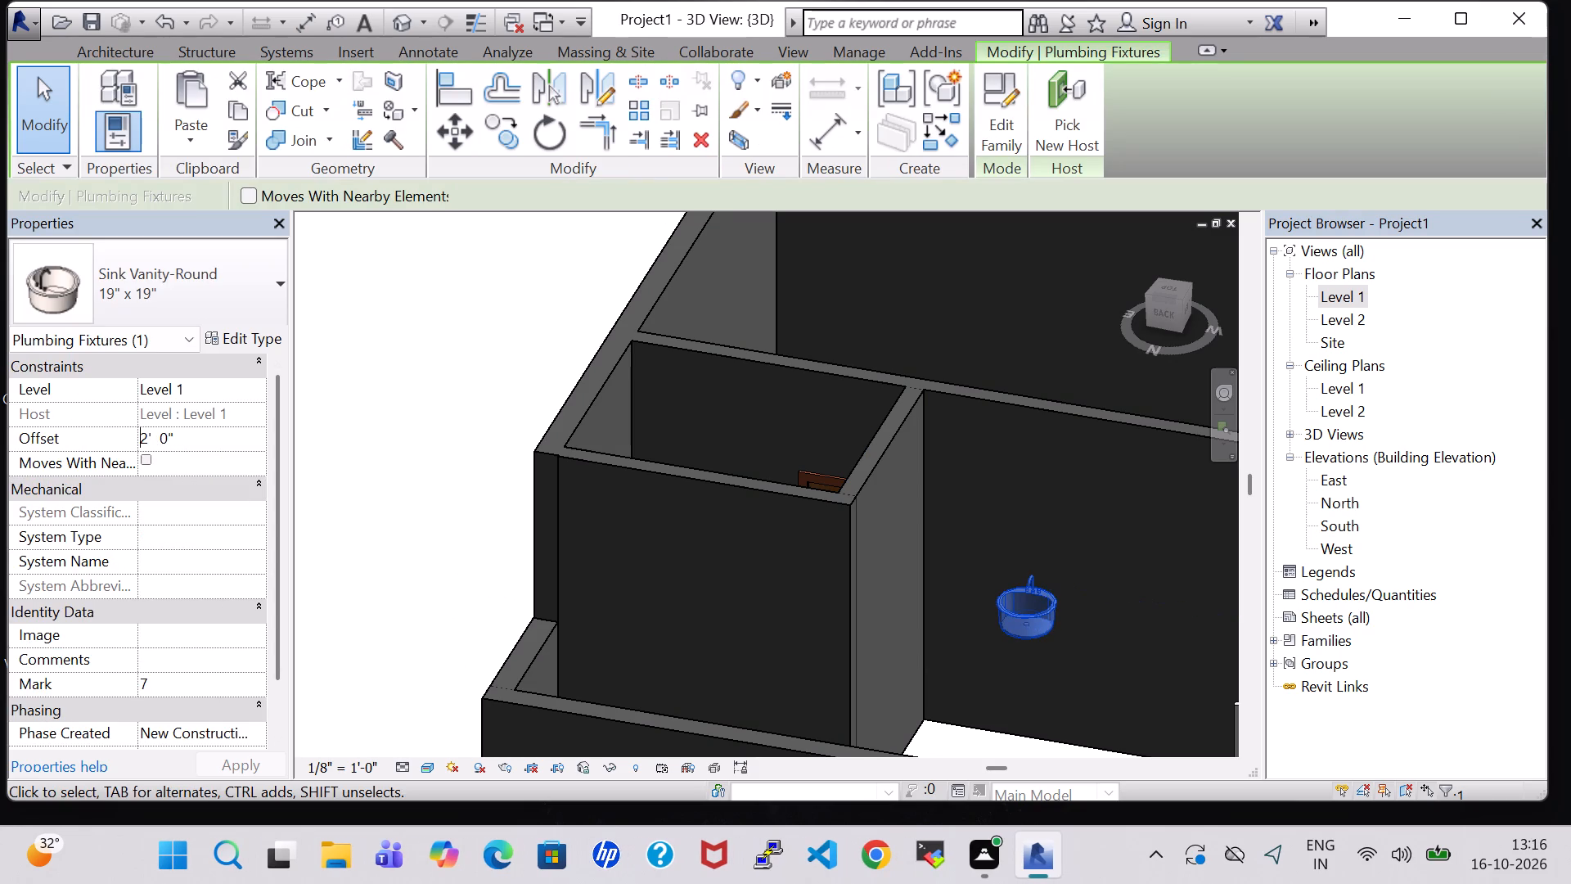
pyautogui.click(147, 435)
pyautogui.press('BackSpace')
pyautogui.press('1')
pyautogui.click(254, 764)
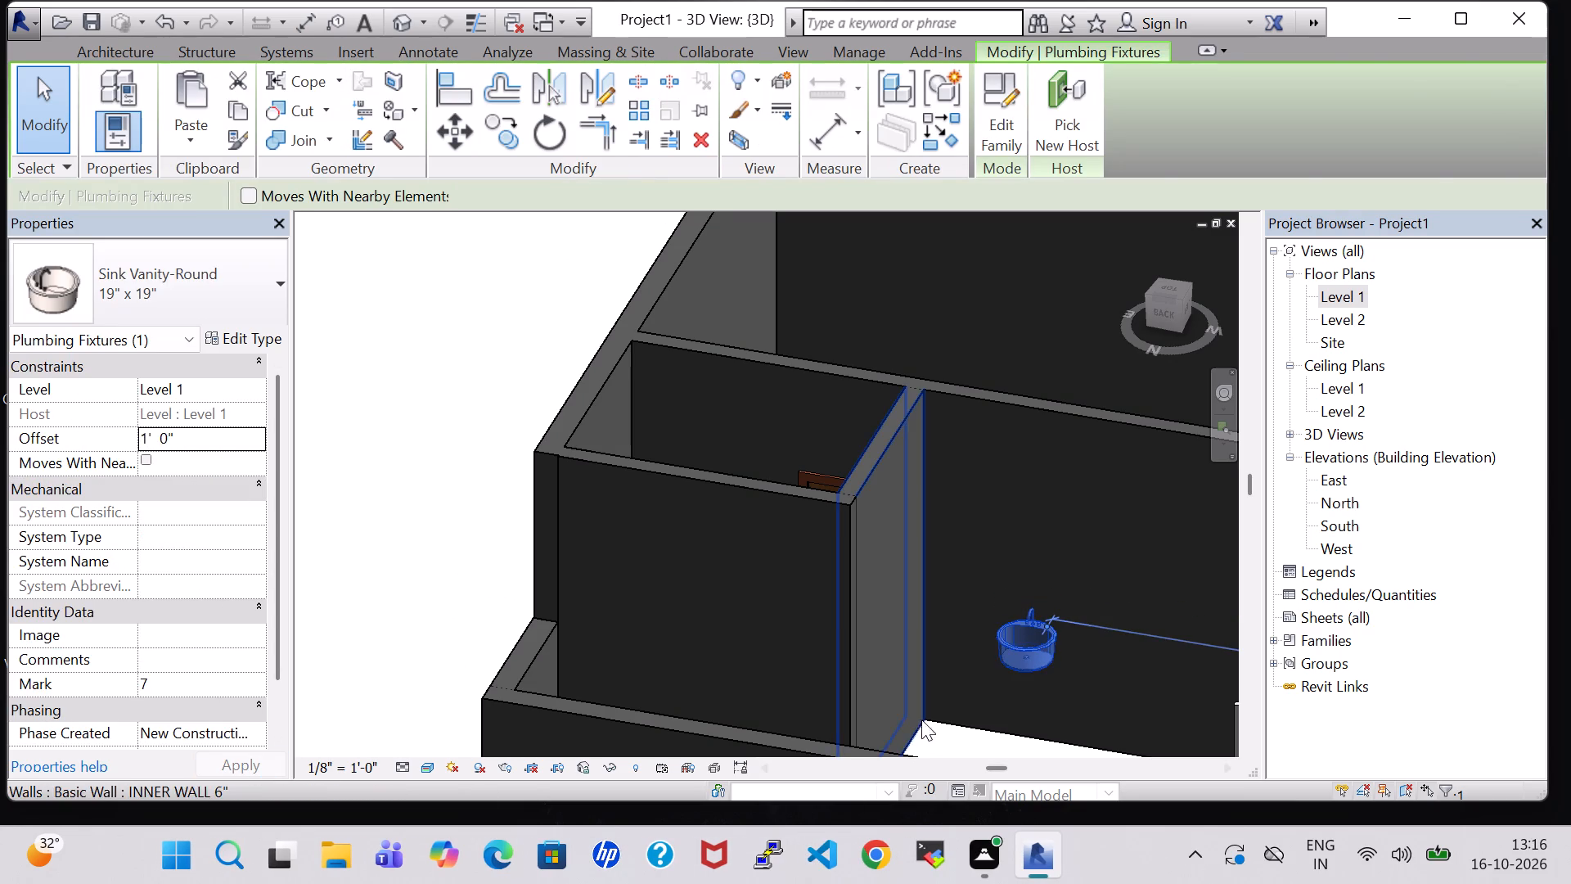
pyautogui.click(940, 684)
# Rotate the washer 180° in the 3D view so that its control panel backs onto the south wall.
pyautogui.scroll(1, 942, 675)
pyautogui.moveTo(942, 675); pyautogui.dragTo(621, 671, button='middle')
pyautogui.moveTo(781, 686); pyautogui.dragTo(781, 658, button='middle')
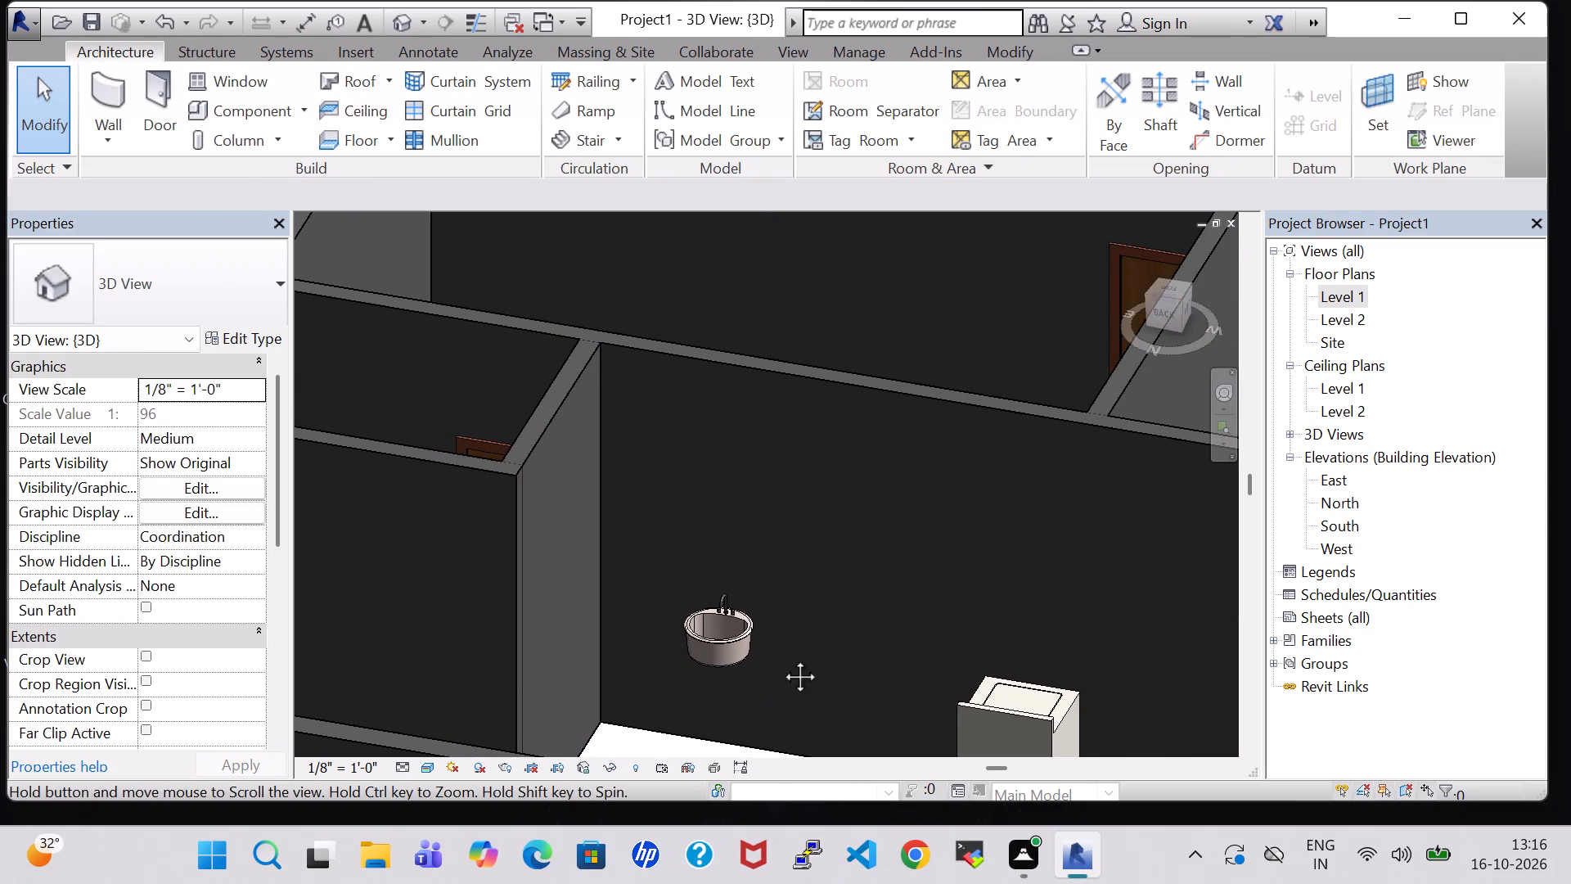
pyautogui.moveTo(781, 658); pyautogui.dragTo(809, 486, button='middle')
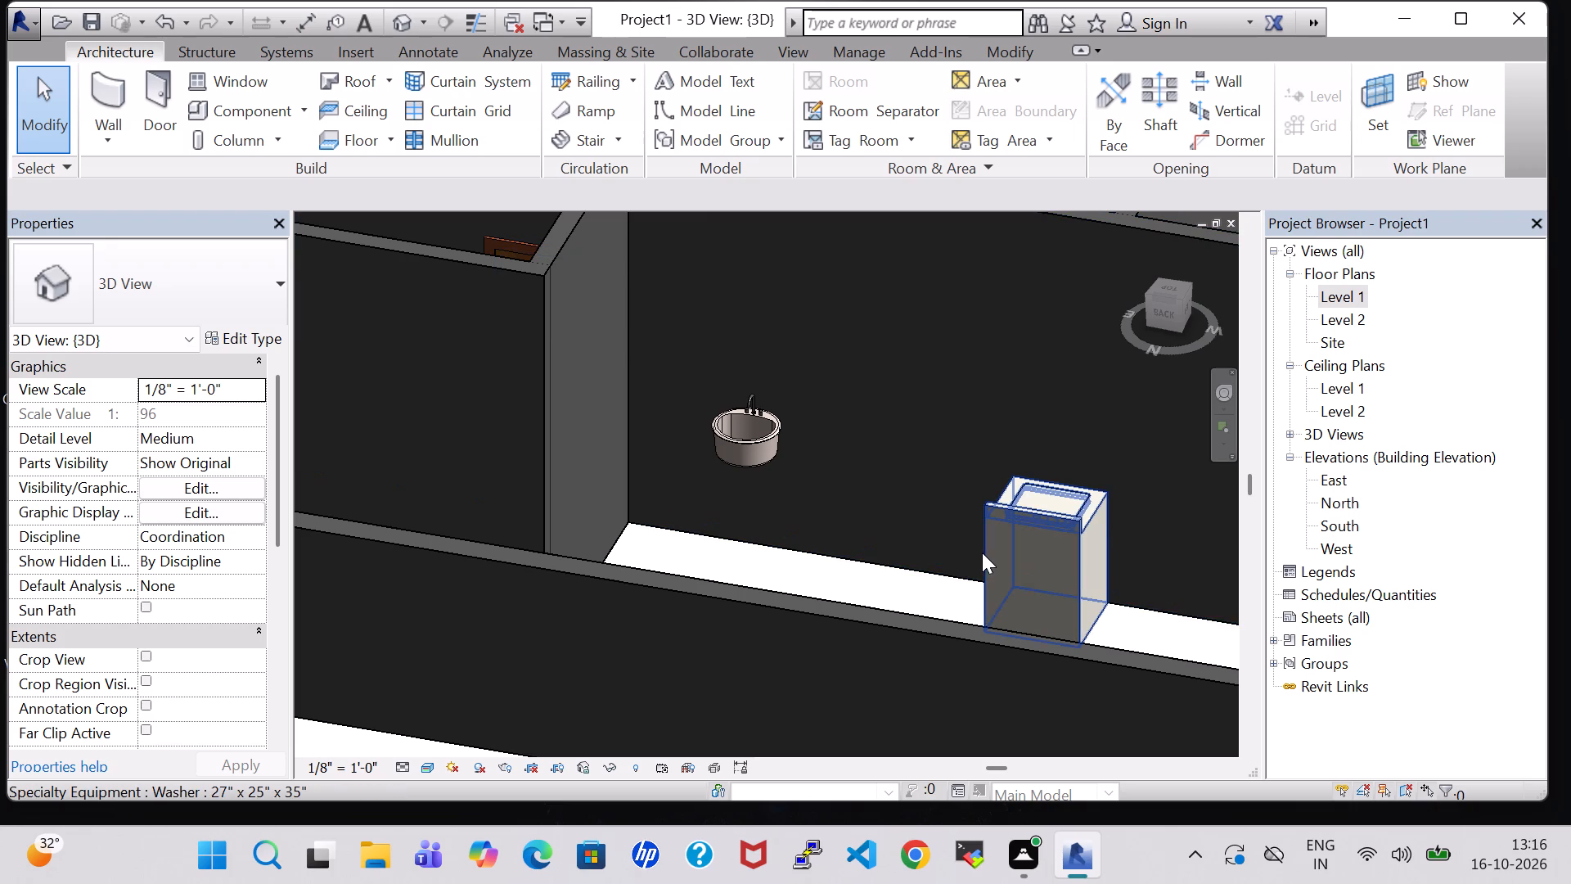
pyautogui.click(995, 524)
pyautogui.click(1024, 516)
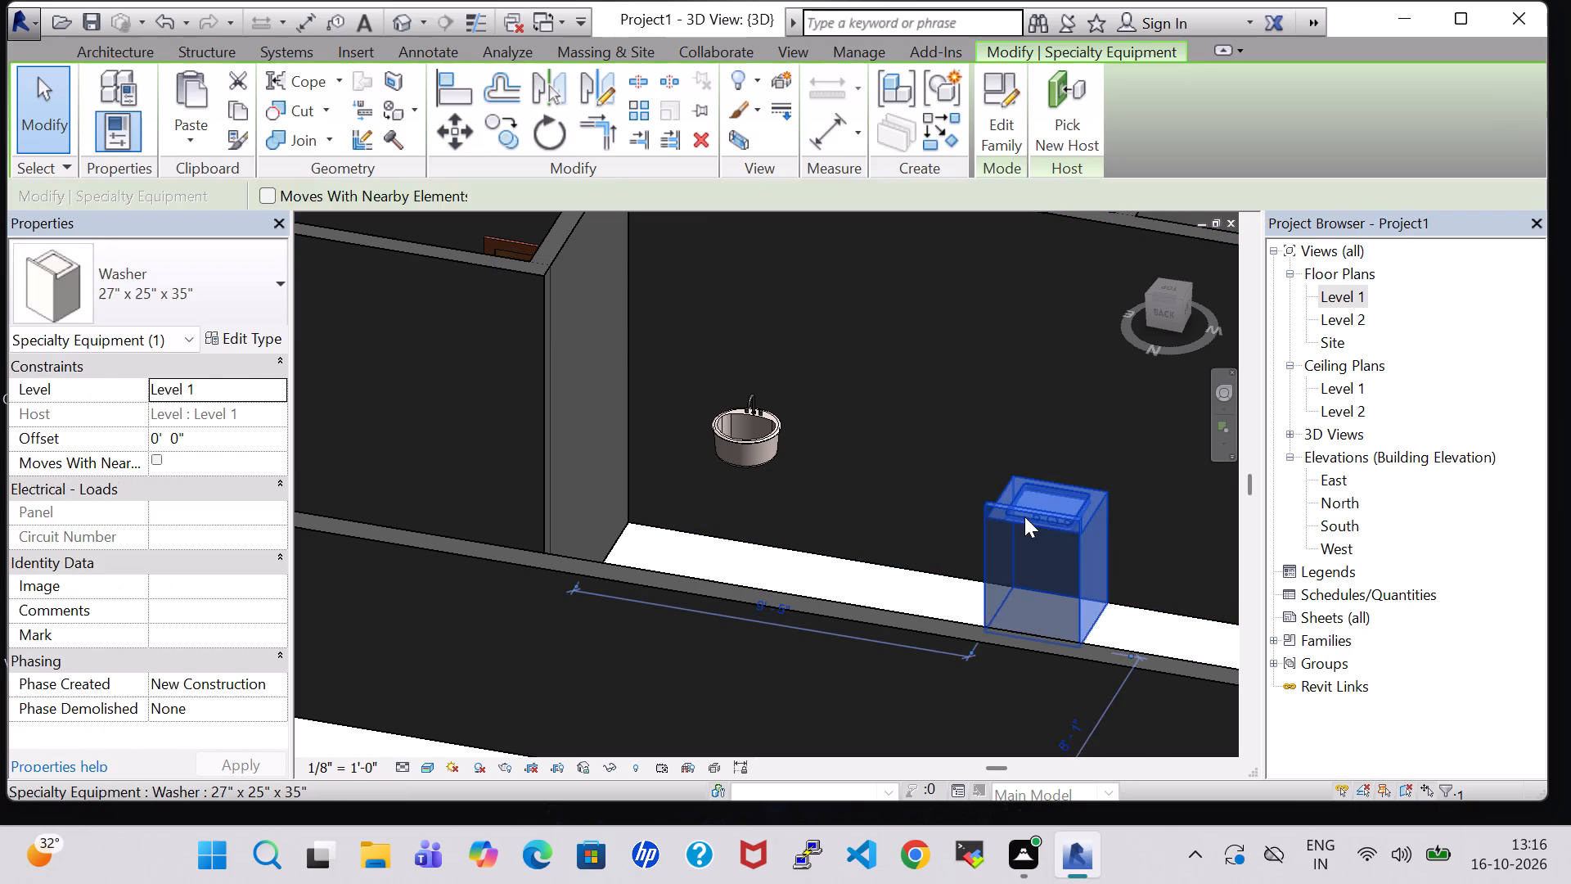
pyautogui.press('space')
pyautogui.press('space')
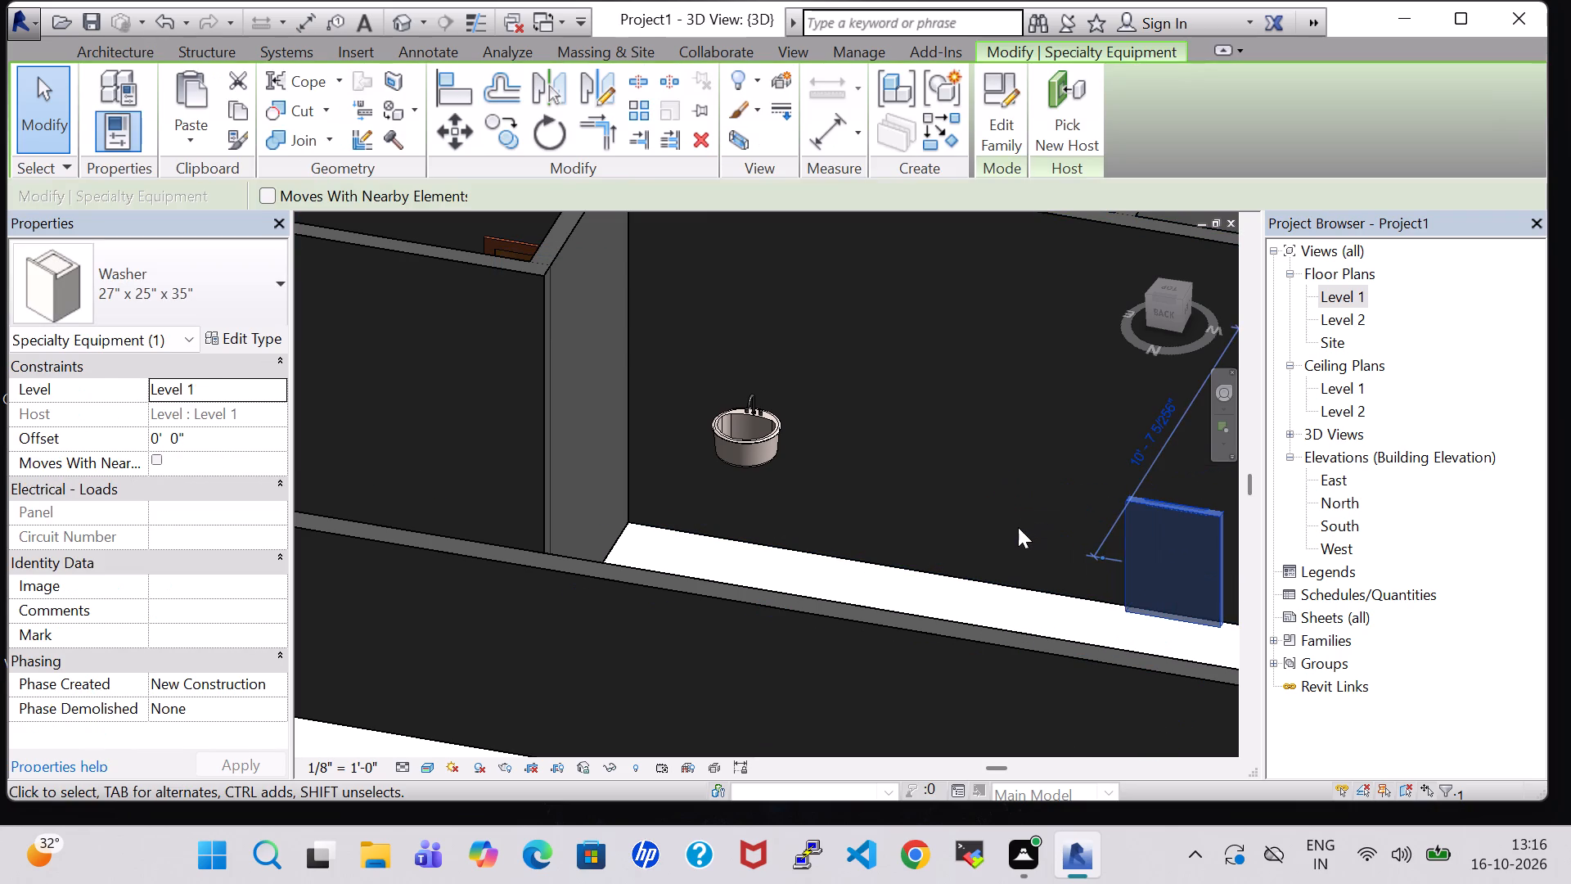
pyautogui.click(1011, 593)
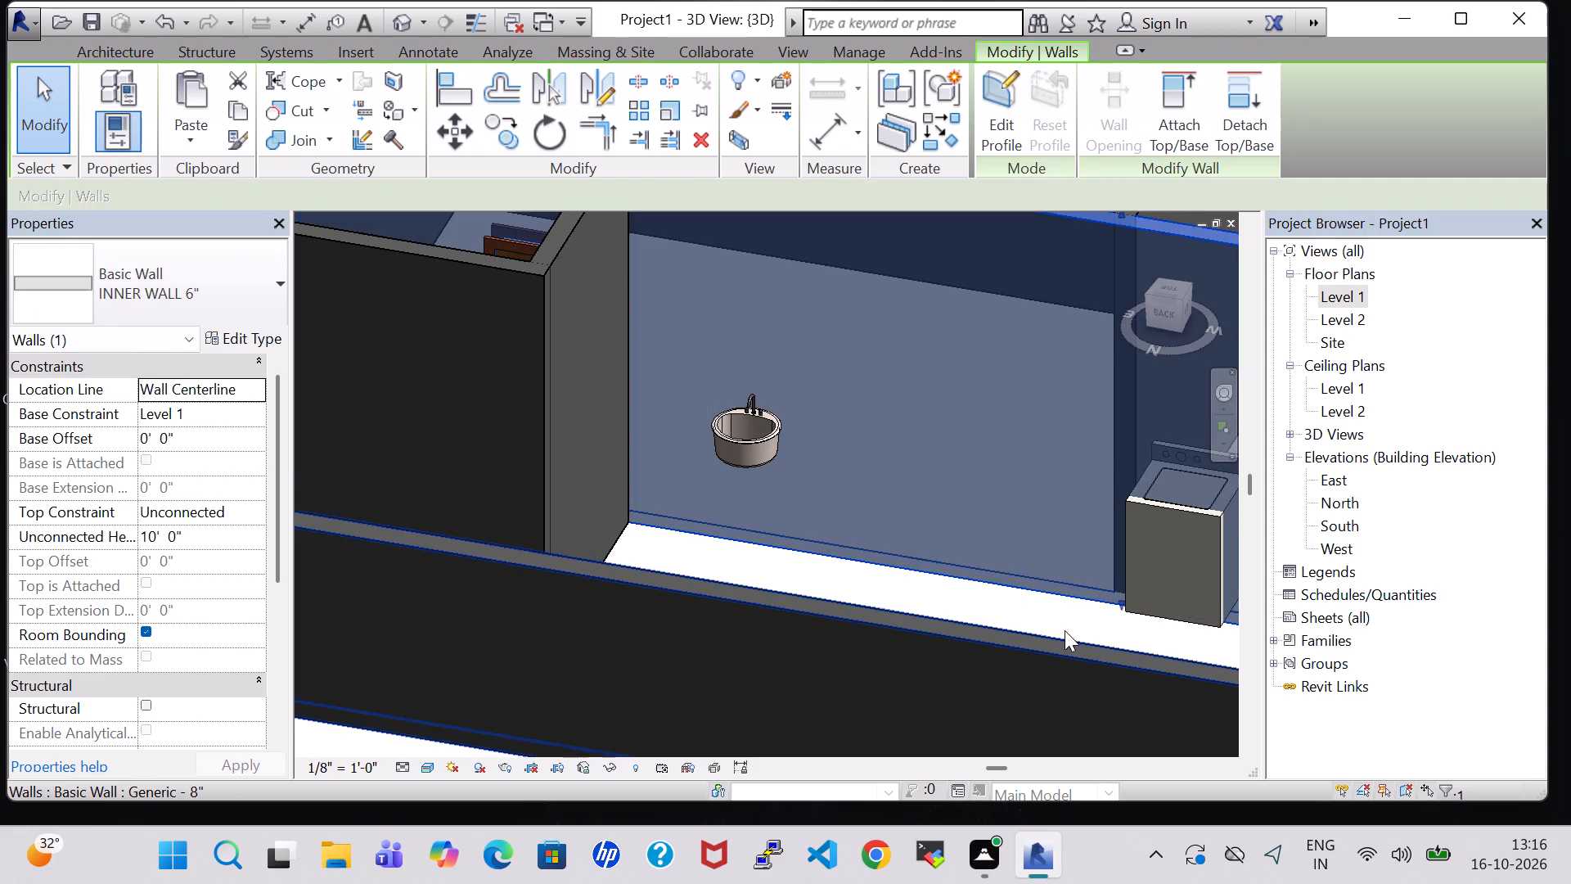
pyautogui.click(1064, 630)
# Nudge the rotated washer north in the 3D view until it stands clear of the inner wall.
pyautogui.click(1183, 515)
pyautogui.press('Down')
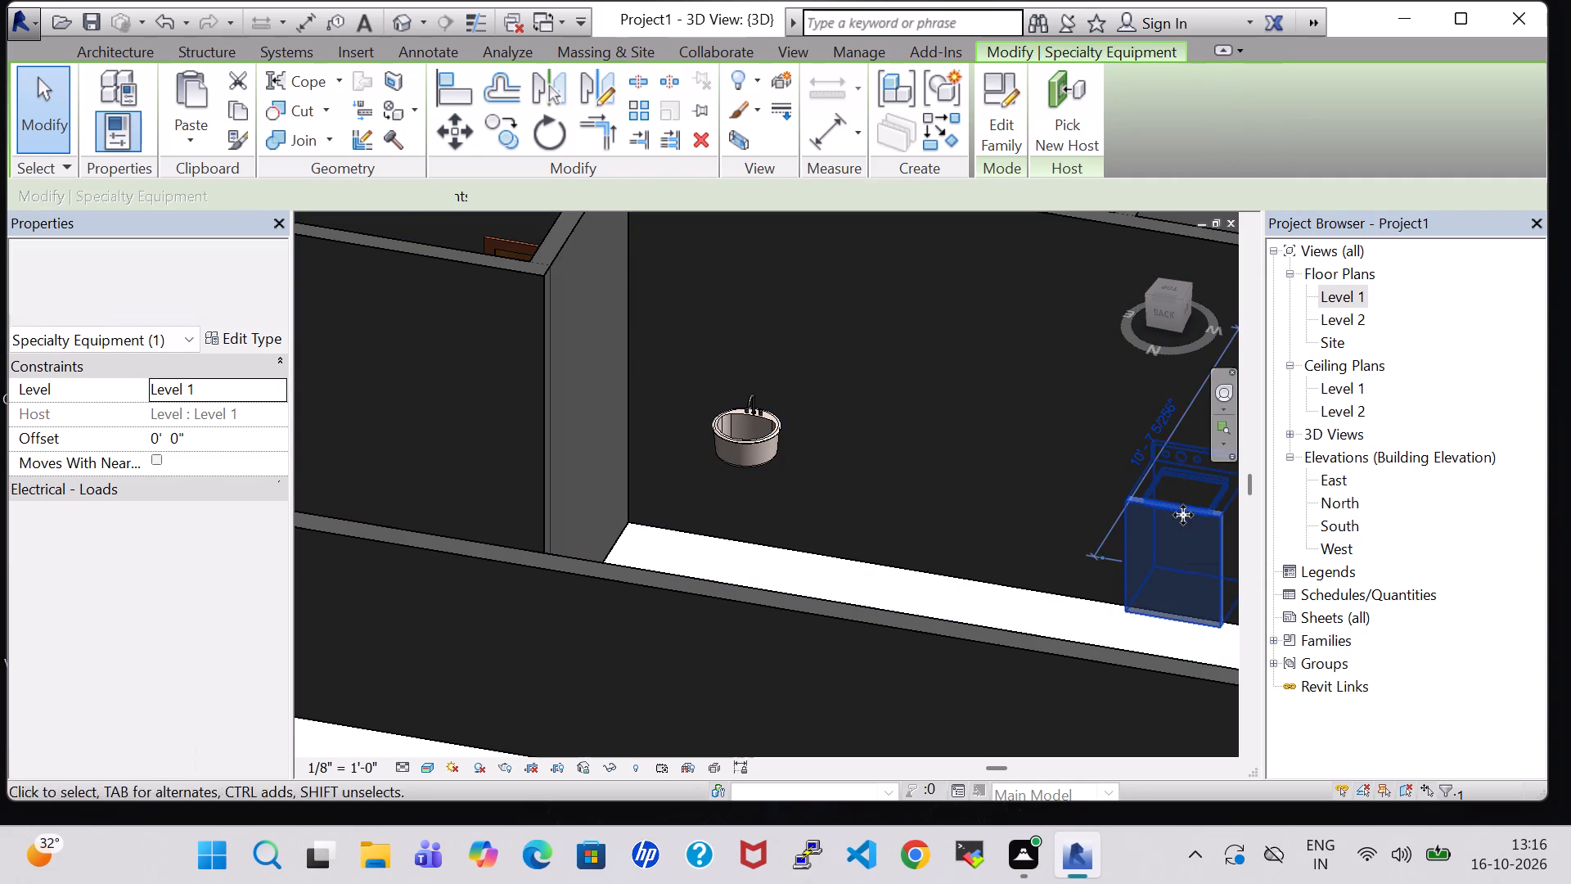
pyautogui.press('Down')
pyautogui.press('Down')
pyautogui.press('Down')
pyautogui.press('Down')
pyautogui.press('Down')
pyautogui.press('Down')
pyautogui.press('Down')
pyautogui.press('Down')
pyautogui.press('Down')
pyautogui.press('Down')
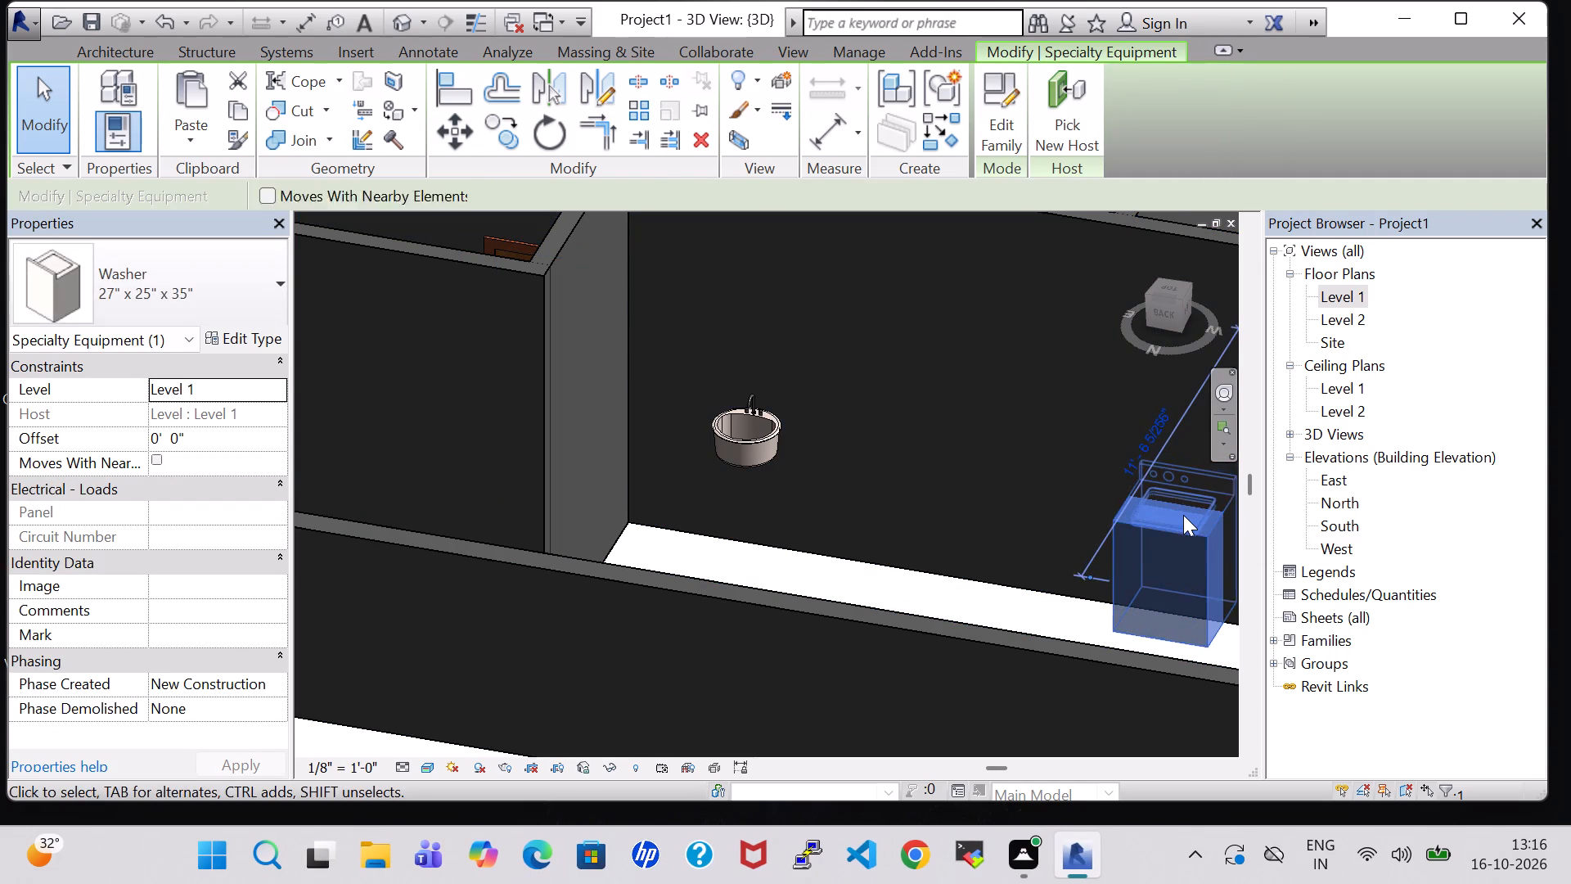
pyautogui.press('Down')
pyautogui.press('Down')
pyautogui.press('Down')
pyautogui.press('Down')
pyautogui.press('Down')
pyautogui.press('Down')
pyautogui.press('Down')
pyautogui.press('Down')
pyautogui.press('Down')
pyautogui.press('Down')
pyautogui.press('Down')
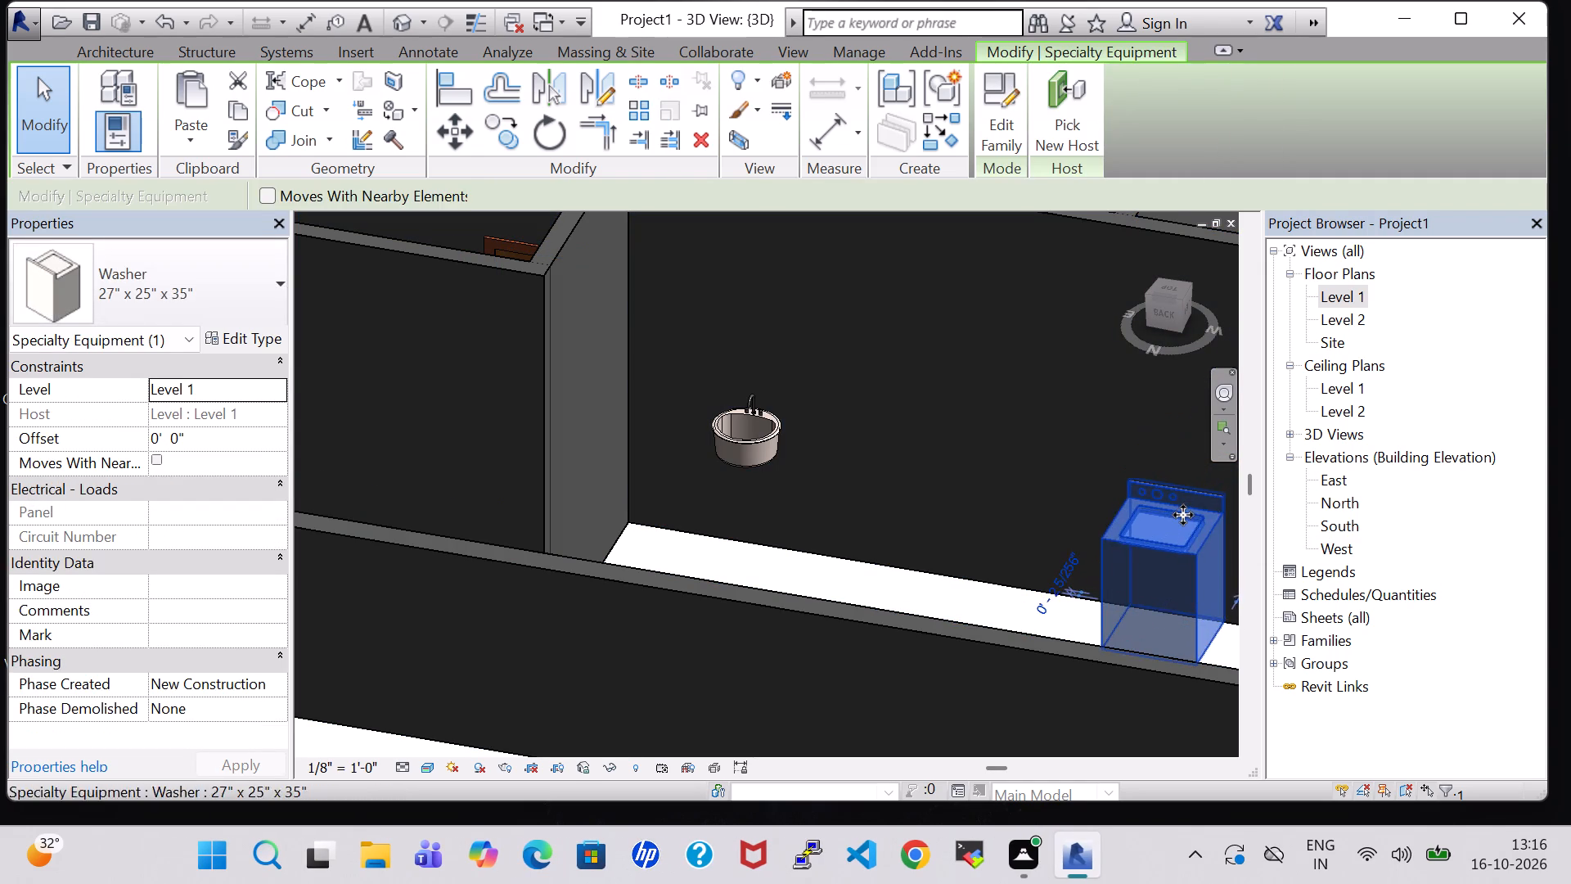
pyautogui.press('Down')
pyautogui.press('Down')
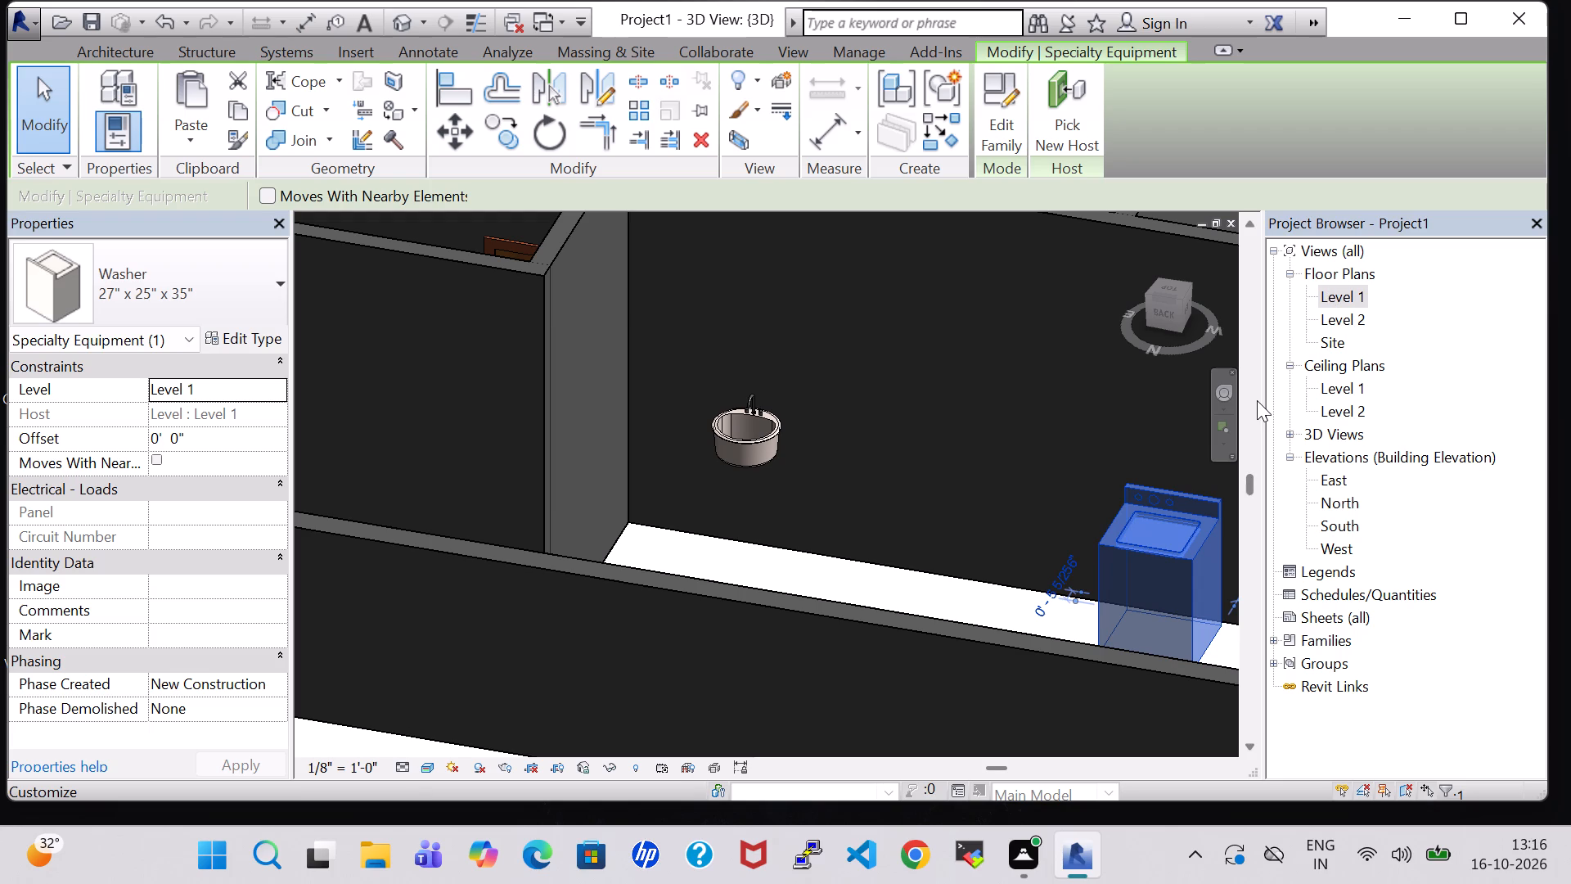
# Nudge the washer east along the wall toward the round sink.
pyautogui.press('Right')
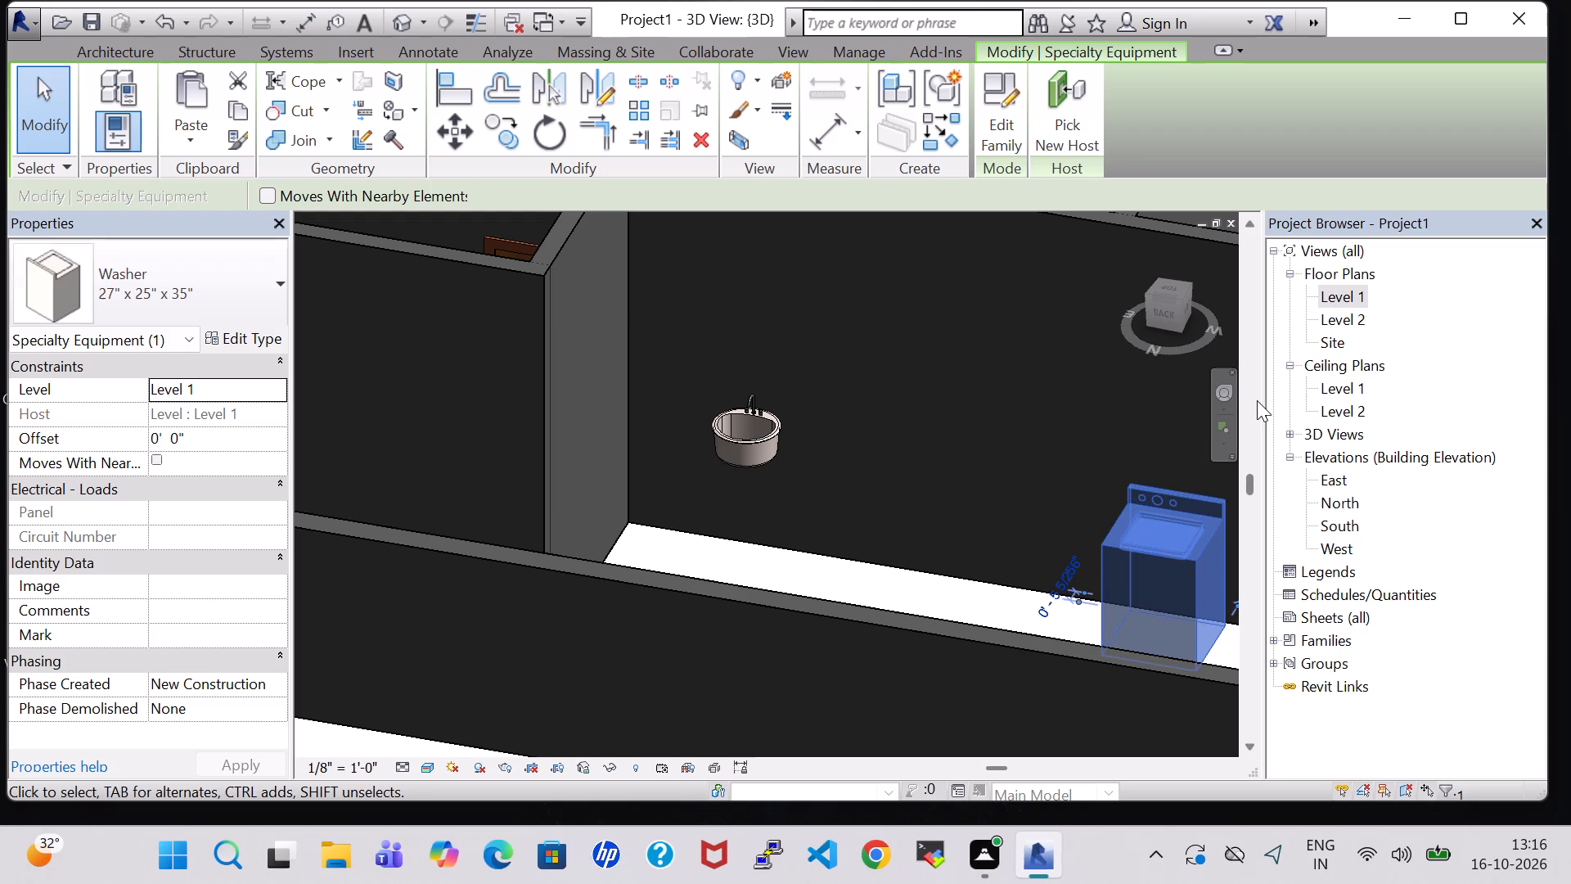
pyautogui.press('Right')
pyautogui.press('Left')
pyautogui.press('Left')
pyautogui.press('Left')
pyautogui.press('Left')
pyautogui.press('Left')
pyautogui.press('Left')
pyautogui.press('Left')
pyautogui.press('Left')
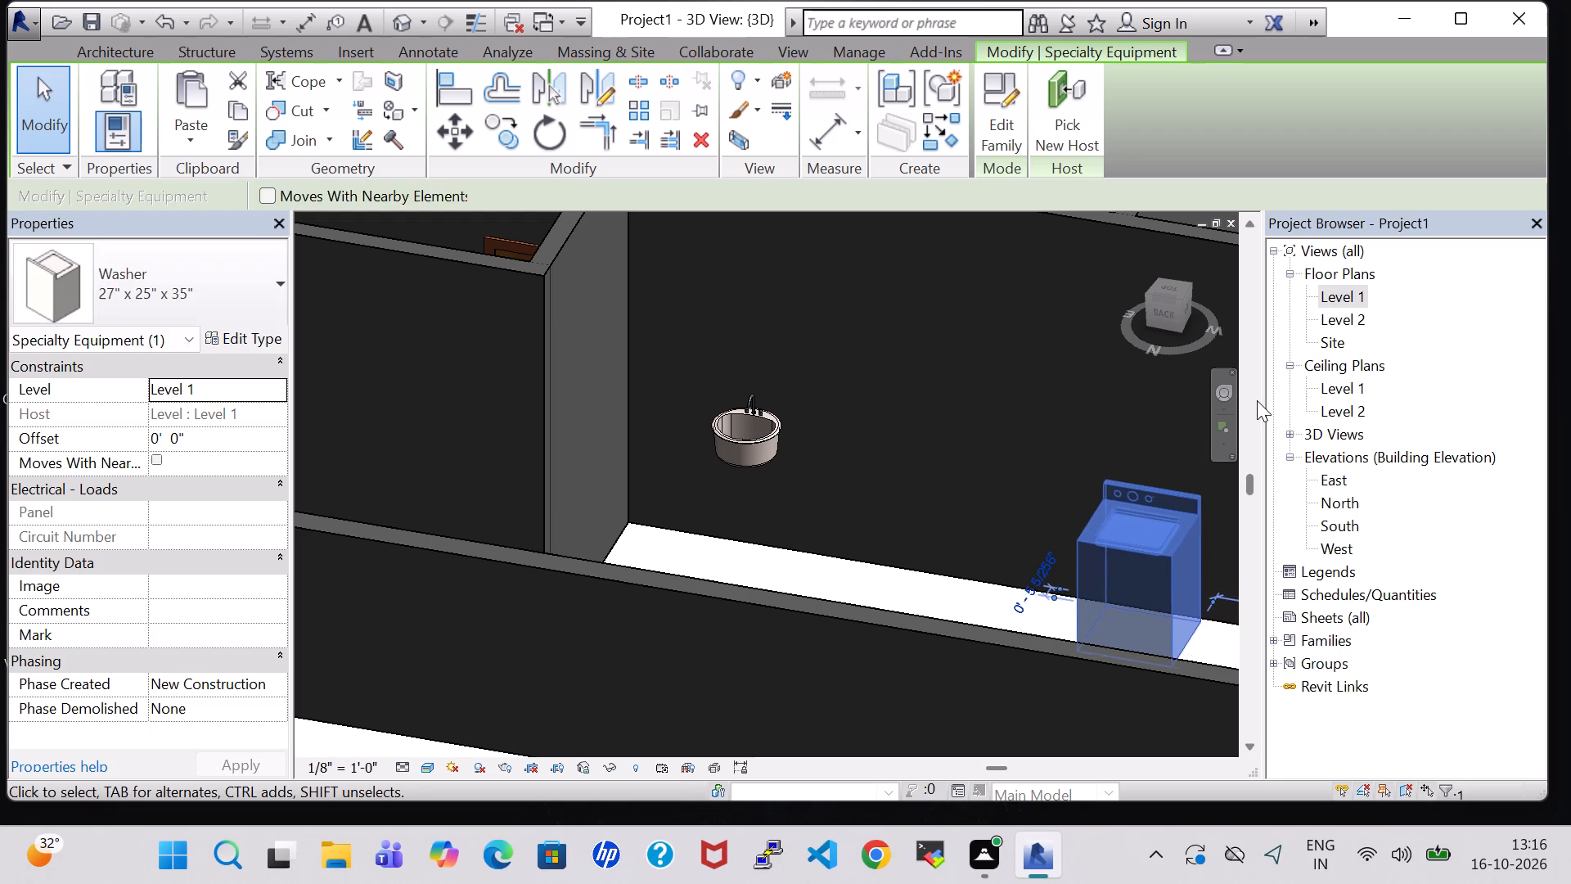
pyautogui.press('Left')
pyautogui.press('Left')
pyautogui.press('Left')
pyautogui.press('Left')
pyautogui.press('Left')
pyautogui.press('Left')
pyautogui.press('Left')
pyautogui.press('Left')
pyautogui.press('Left')
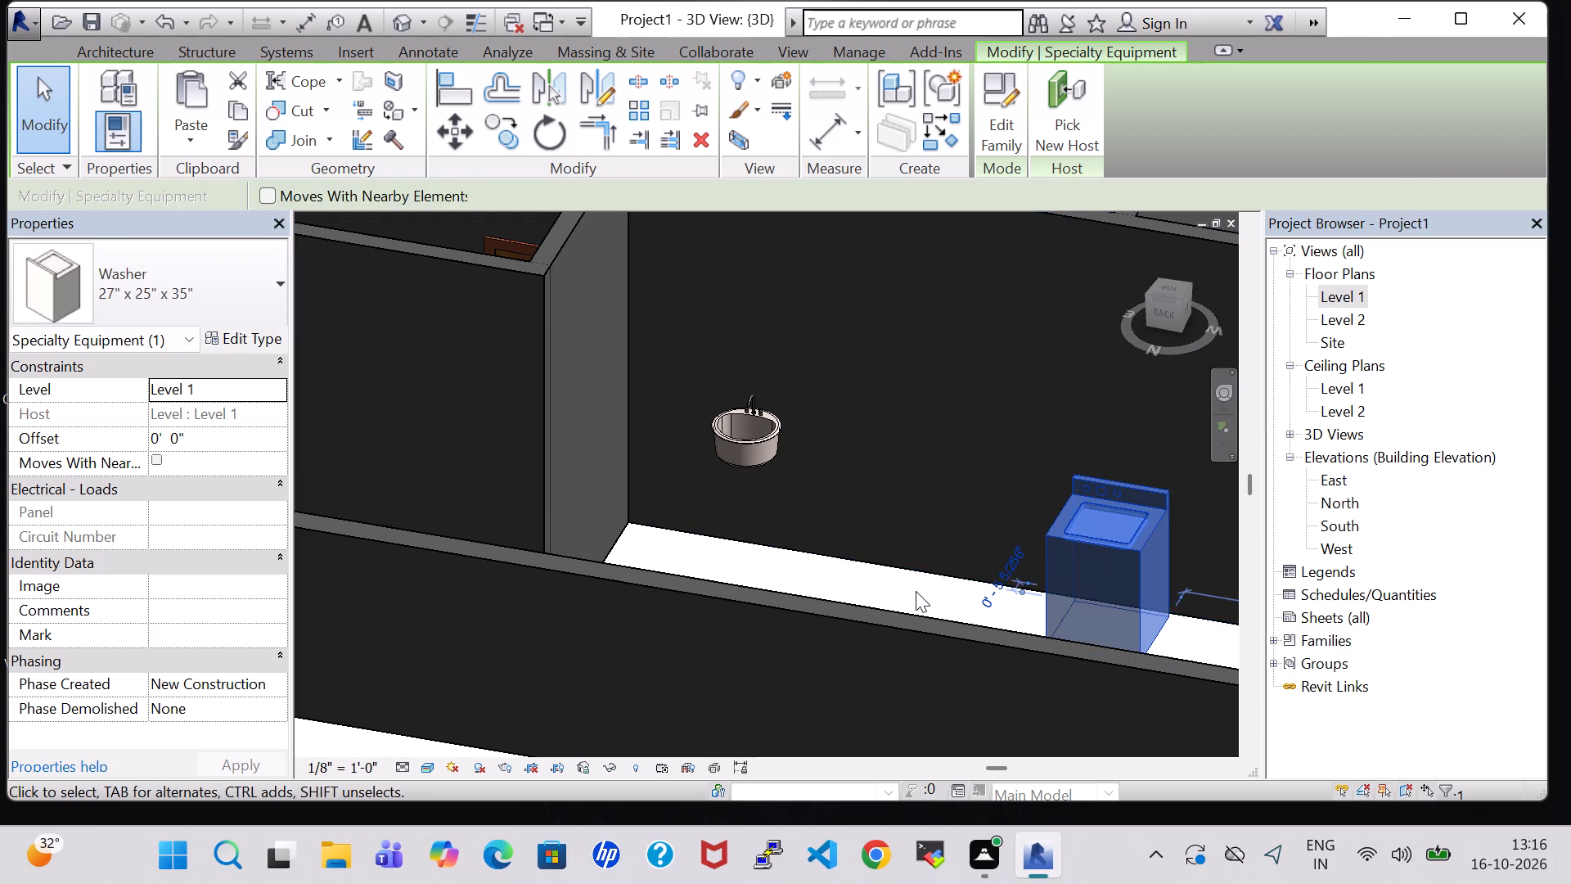
pyautogui.click(916, 591)
# Nudge the washer slightly farther north and east in the 3D view.
pyautogui.keyDown('shift'); pyautogui.moveTo(959, 442); pyautogui.dragTo(959, 515, button='middle'); pyautogui.keyUp('shift')
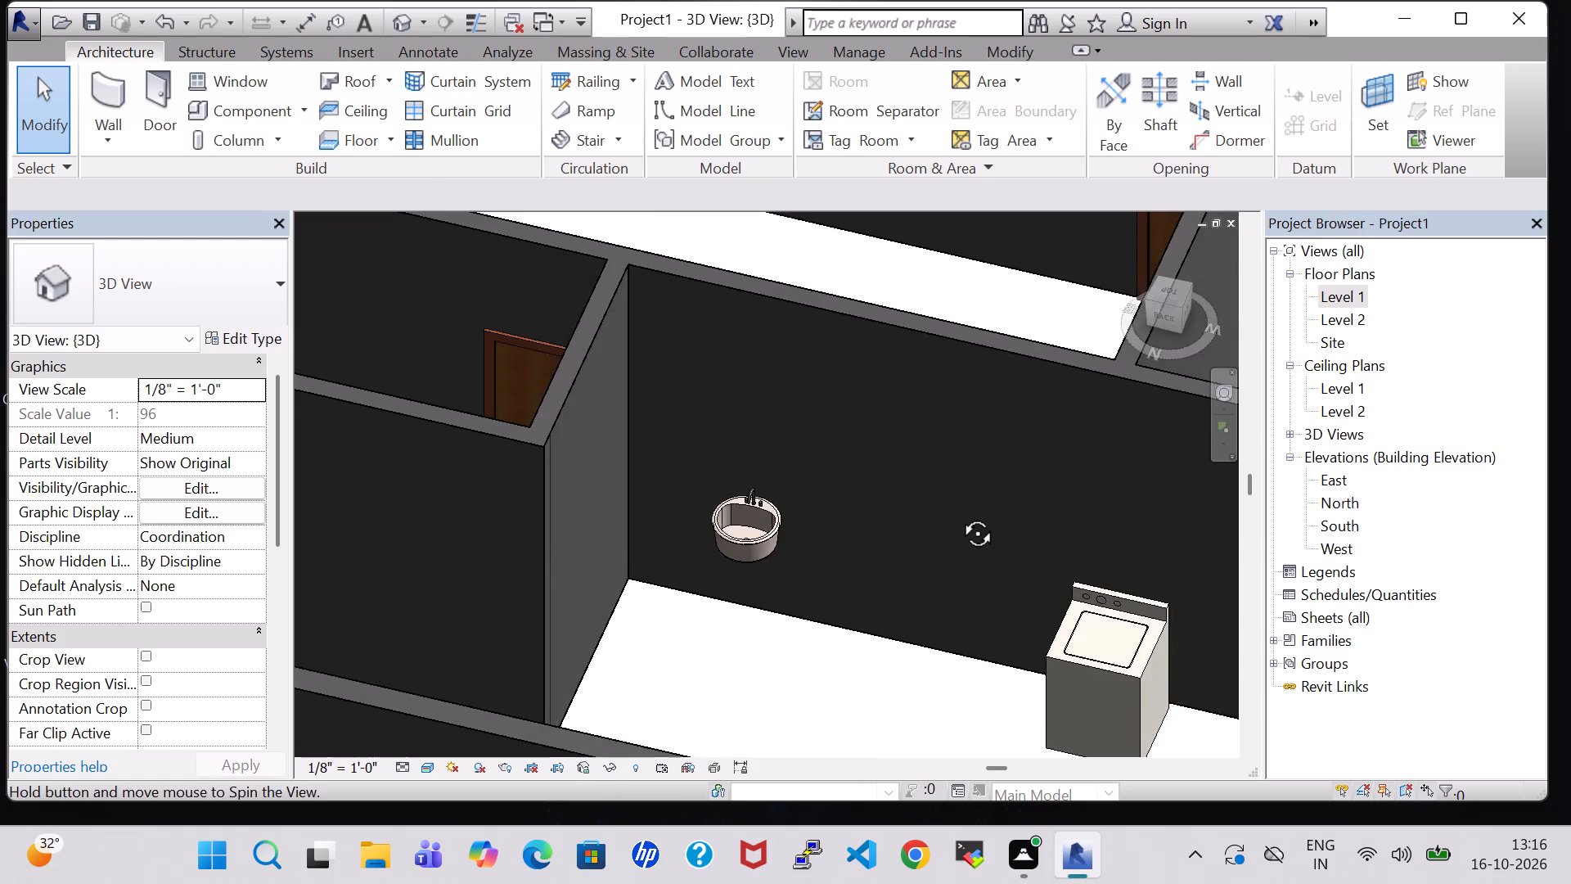
pyautogui.keyDown('shift'); pyautogui.moveTo(959, 515); pyautogui.dragTo(959, 550, button='middle'); pyautogui.keyUp('shift')
pyautogui.moveTo(959, 550); pyautogui.dragTo(722, 607, button='middle')
pyautogui.keyDown('shift'); pyautogui.moveTo(815, 582); pyautogui.dragTo(795, 638, button='middle'); pyautogui.keyUp('shift')
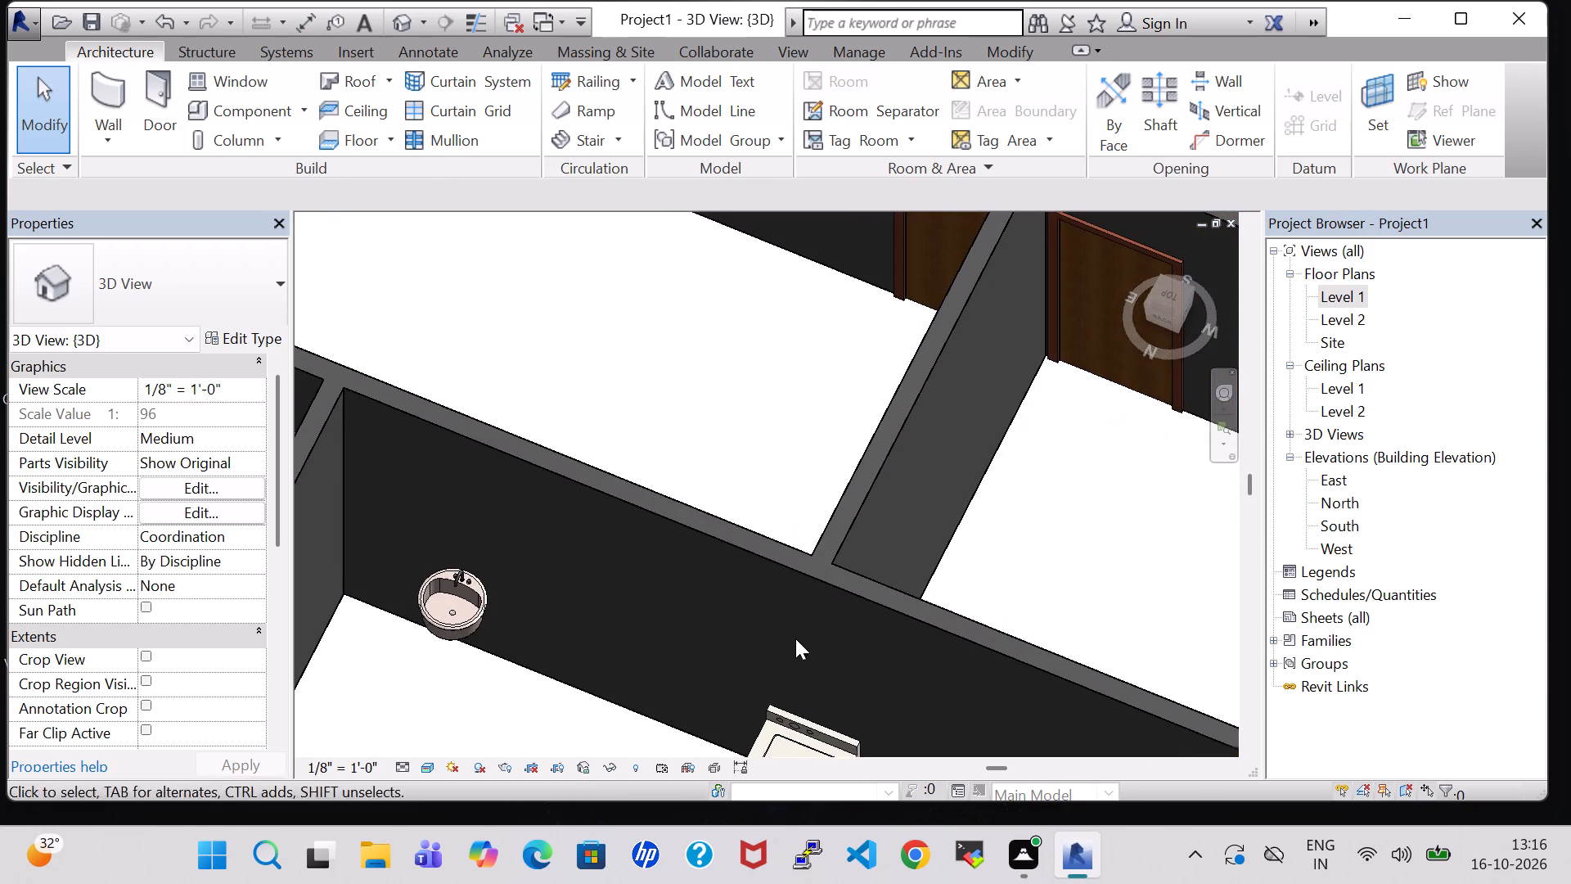
pyautogui.moveTo(795, 634); pyautogui.dragTo(787, 460, button='middle')
pyautogui.scroll(1, 785, 449)
pyautogui.click(781, 613)
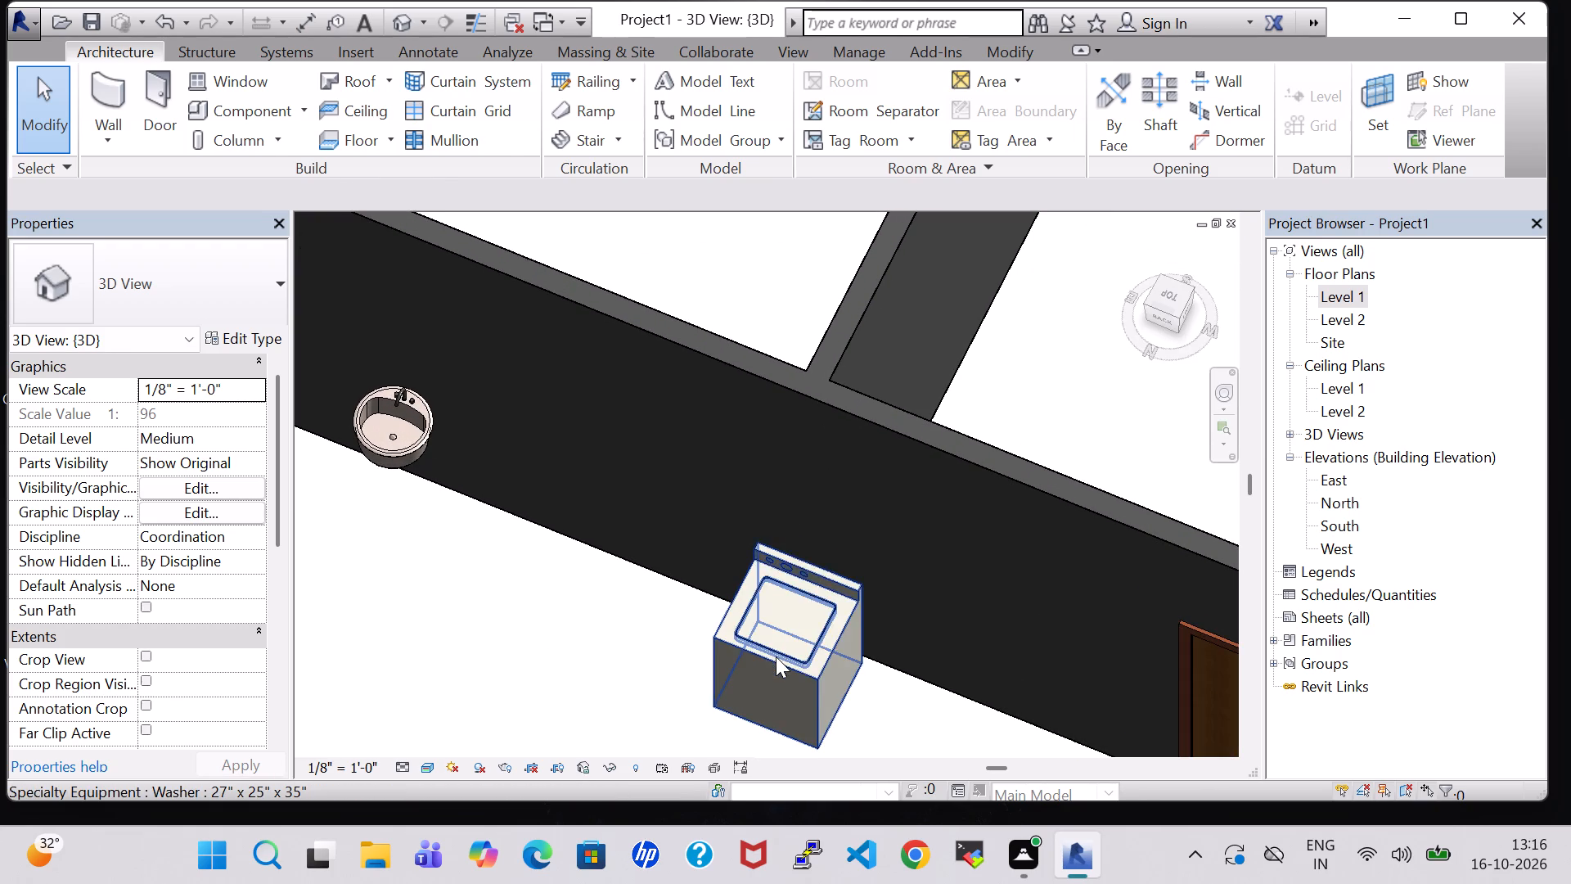
pyautogui.click(776, 656)
pyautogui.press('Down')
pyautogui.press('Down')
pyautogui.press('Left')
pyautogui.press('Left')
pyautogui.press('Left')
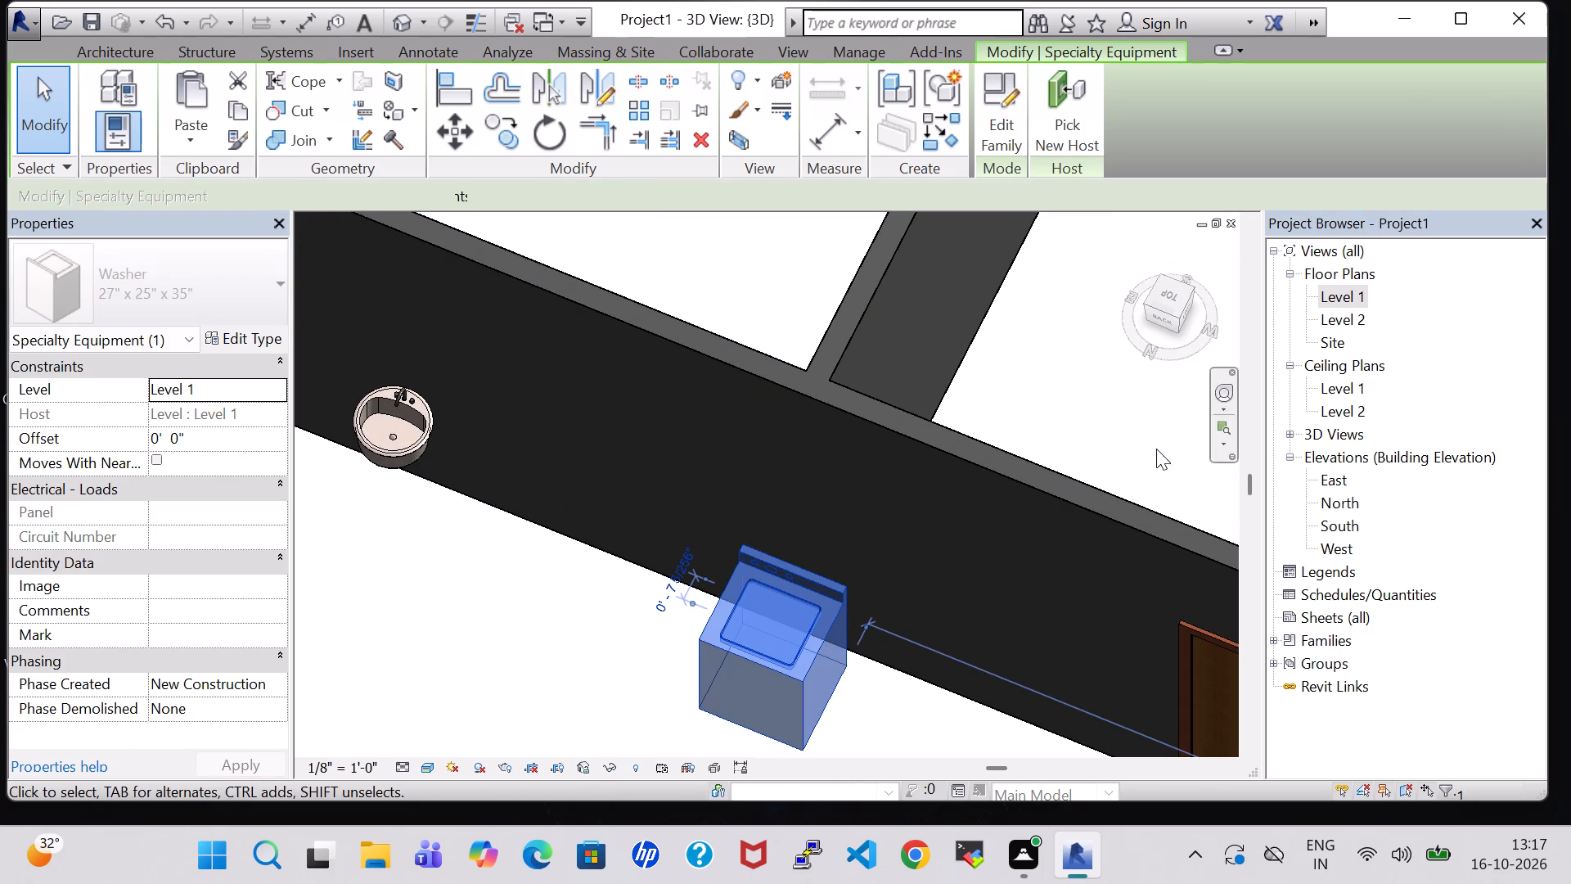
# In the Level 1 floor plan, nudge the washer slightly east along the OPEN area's south wall.
pyautogui.doubleClick(1347, 298)
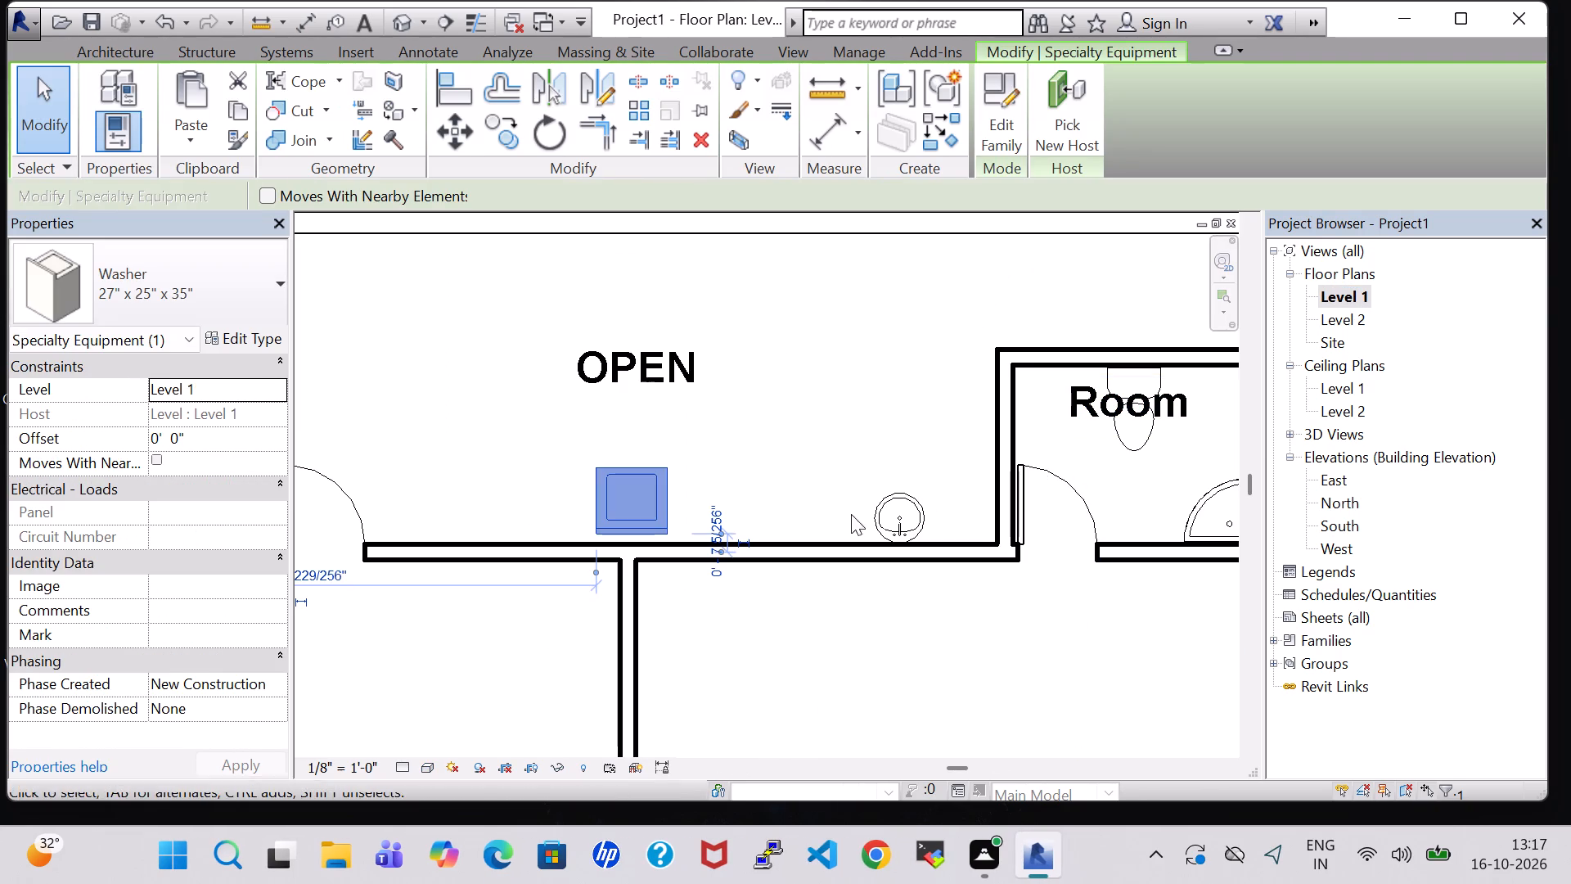
pyautogui.press('Right')
pyautogui.press('Right')
pyautogui.press('Right')
pyautogui.press('Right')
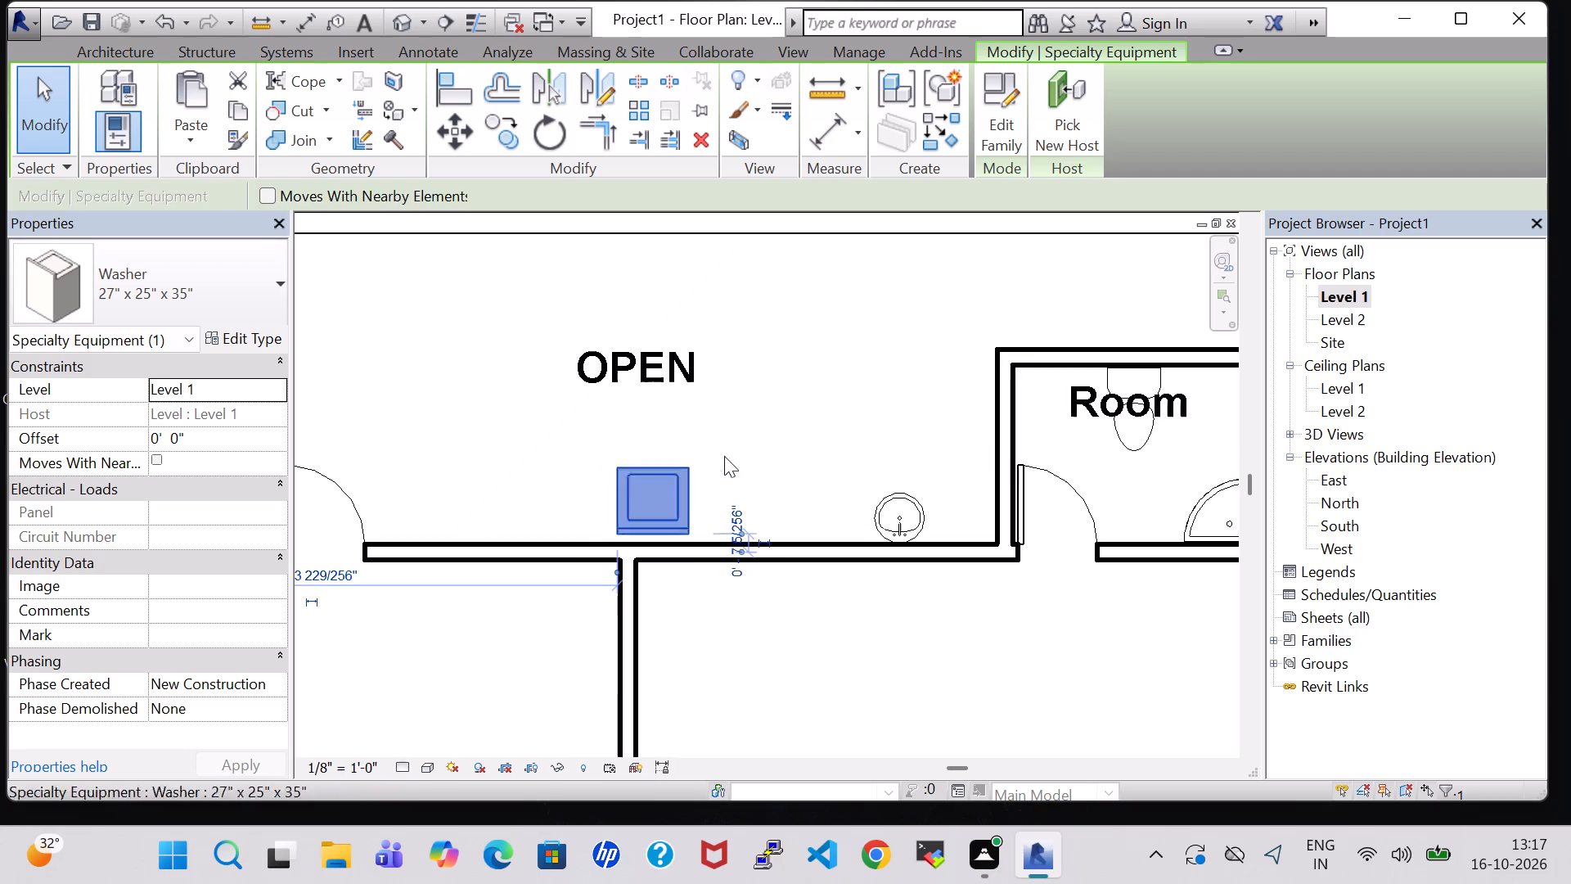
pyautogui.click(781, 435)
# Load the RPC Plant - Tropical family from the Planting folder of the US Imperial library.
pyautogui.scroll(-5, 781, 435)
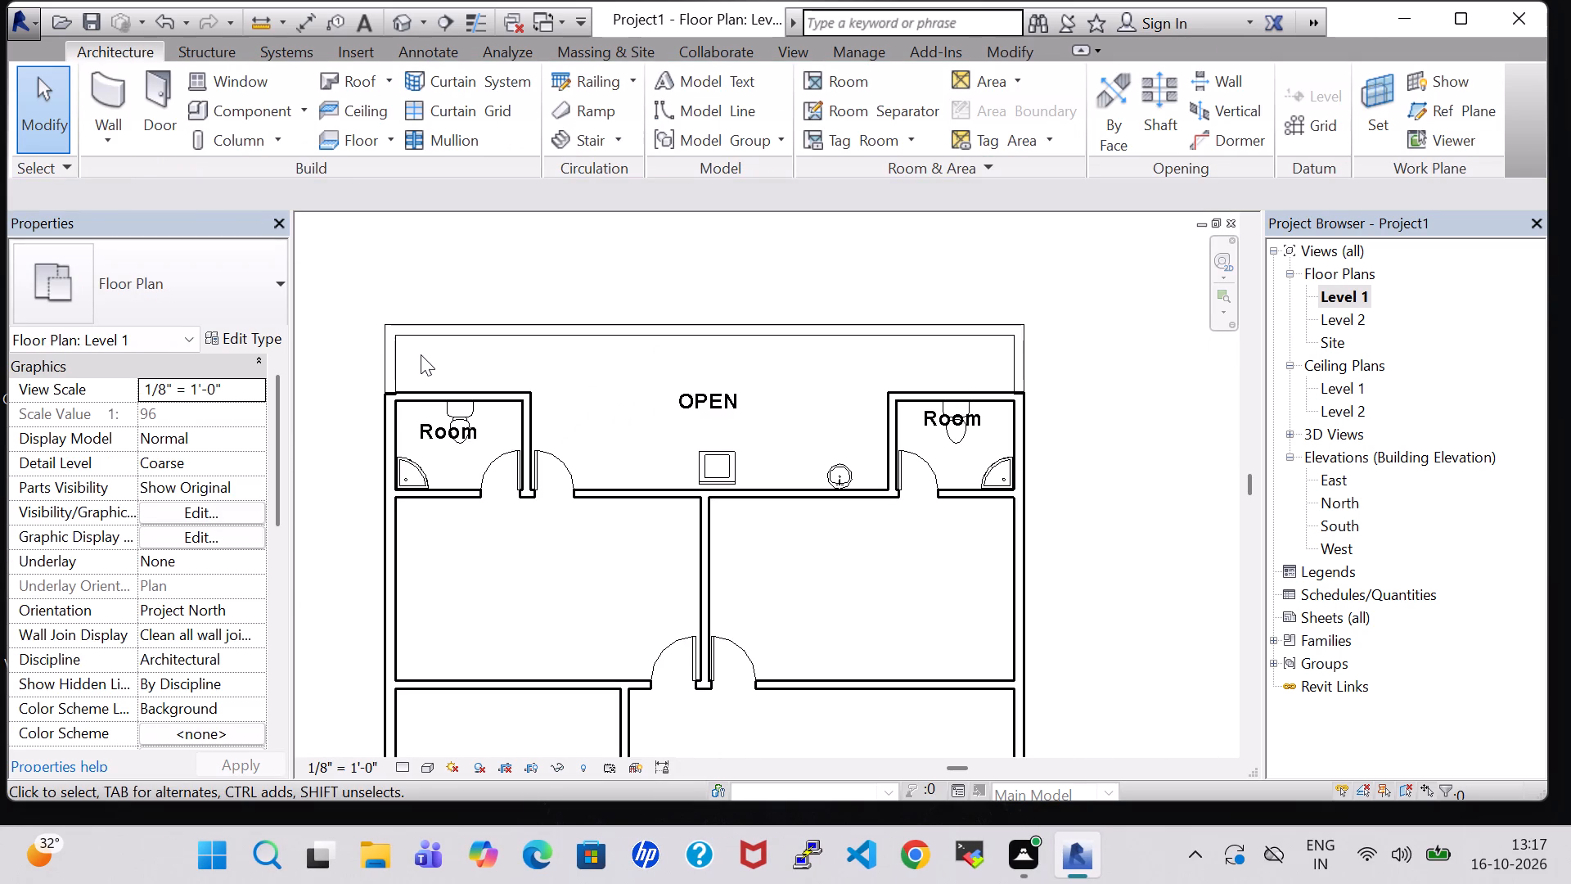
pyautogui.scroll(-1, 421, 354)
pyautogui.click(226, 111)
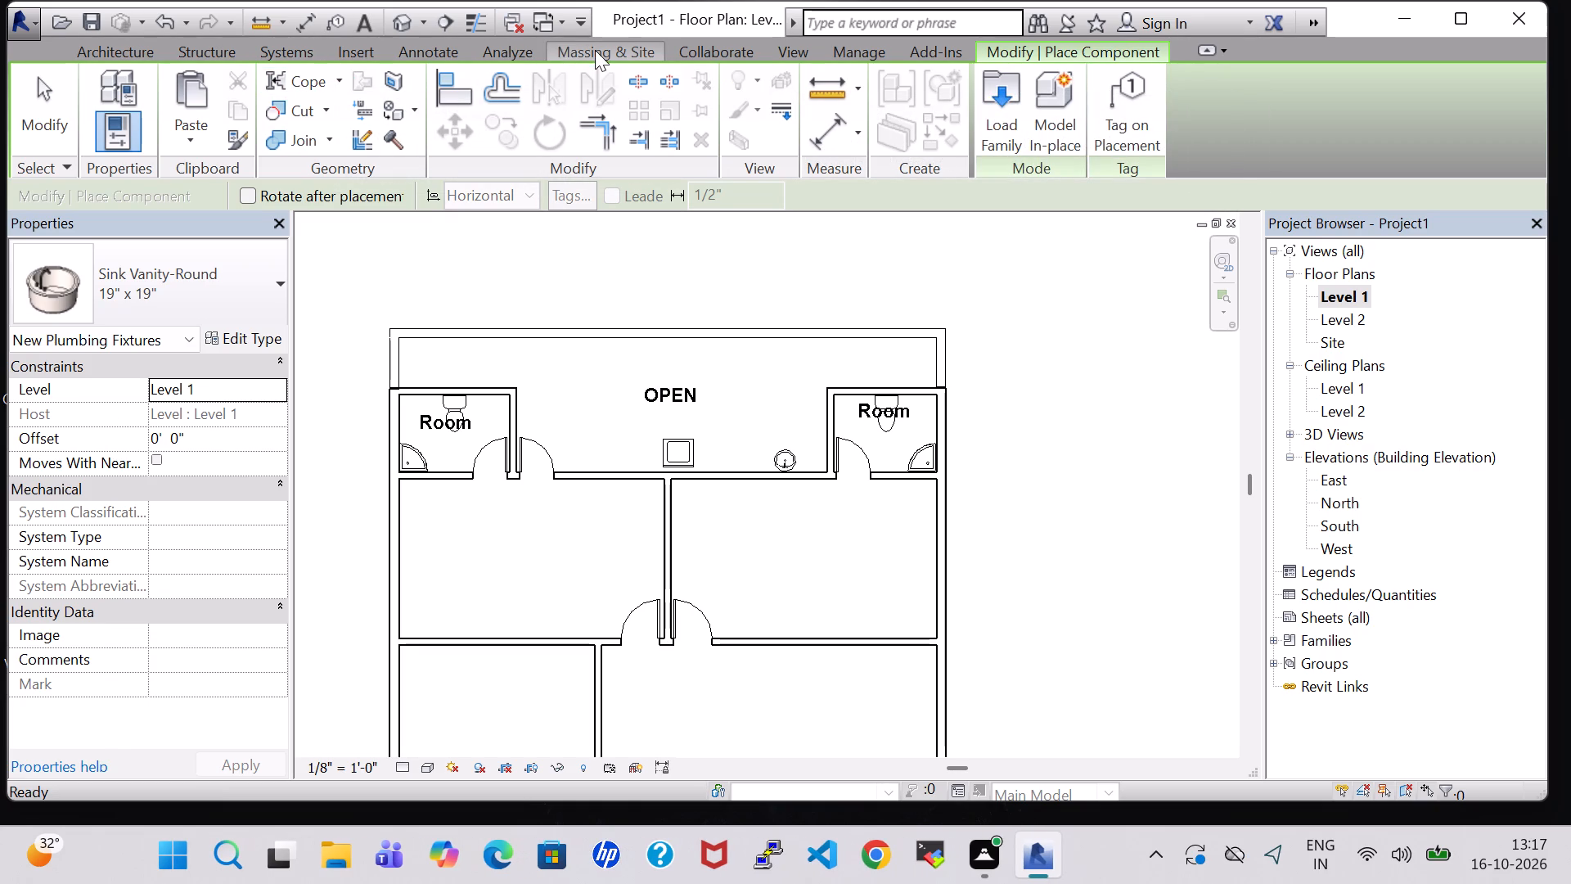
pyautogui.click(997, 88)
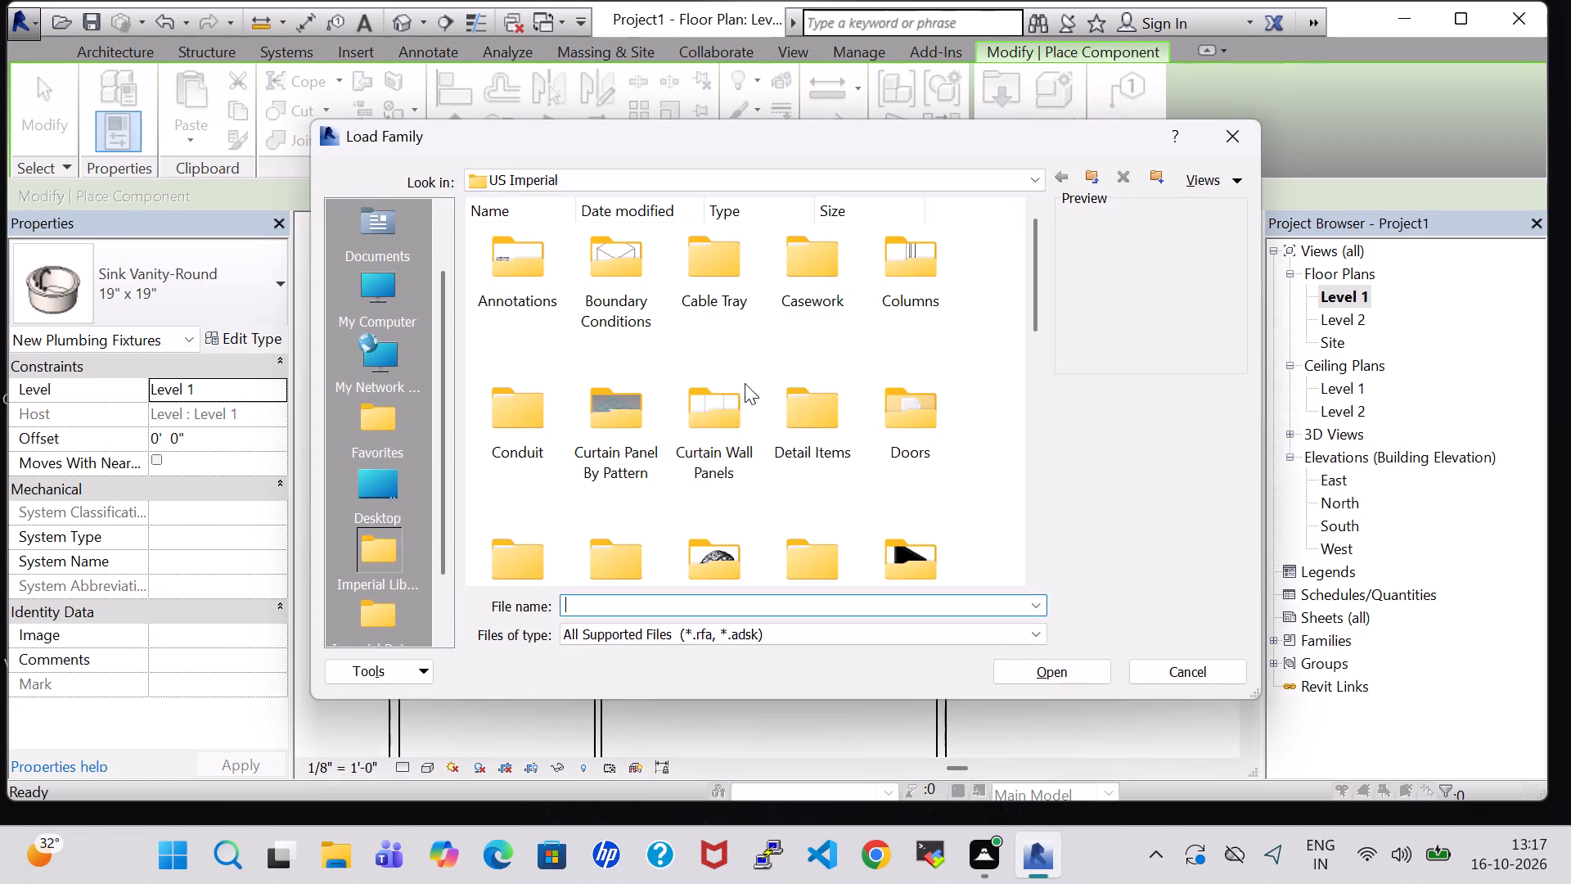
pyautogui.click(741, 458)
pyautogui.press('p')
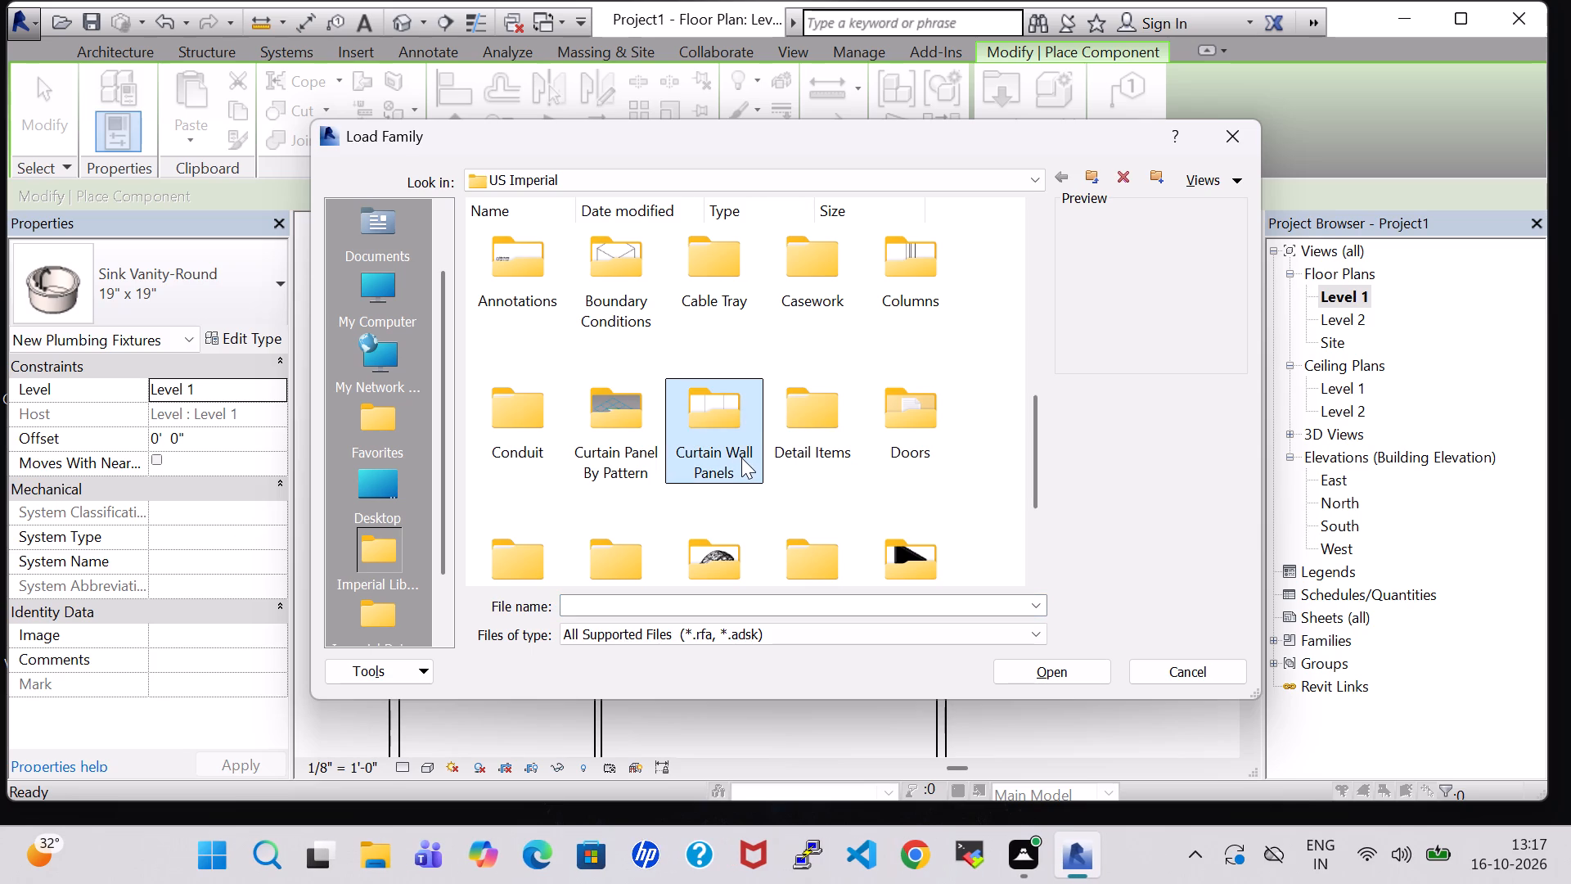
pyautogui.doubleClick(637, 286)
pyautogui.click(501, 258)
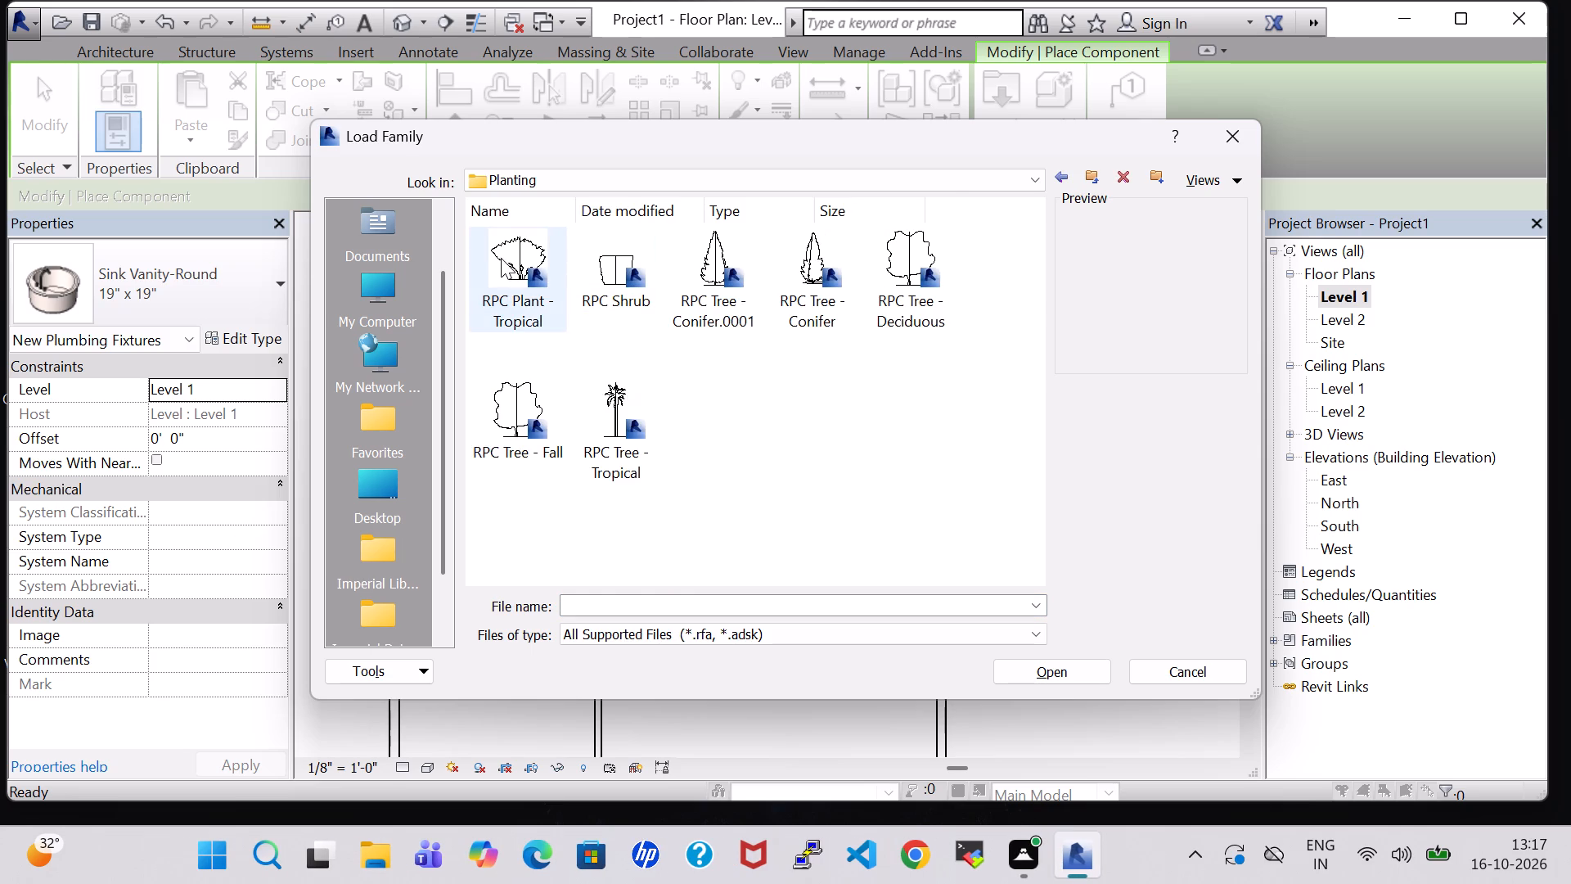
pyautogui.click(1065, 661)
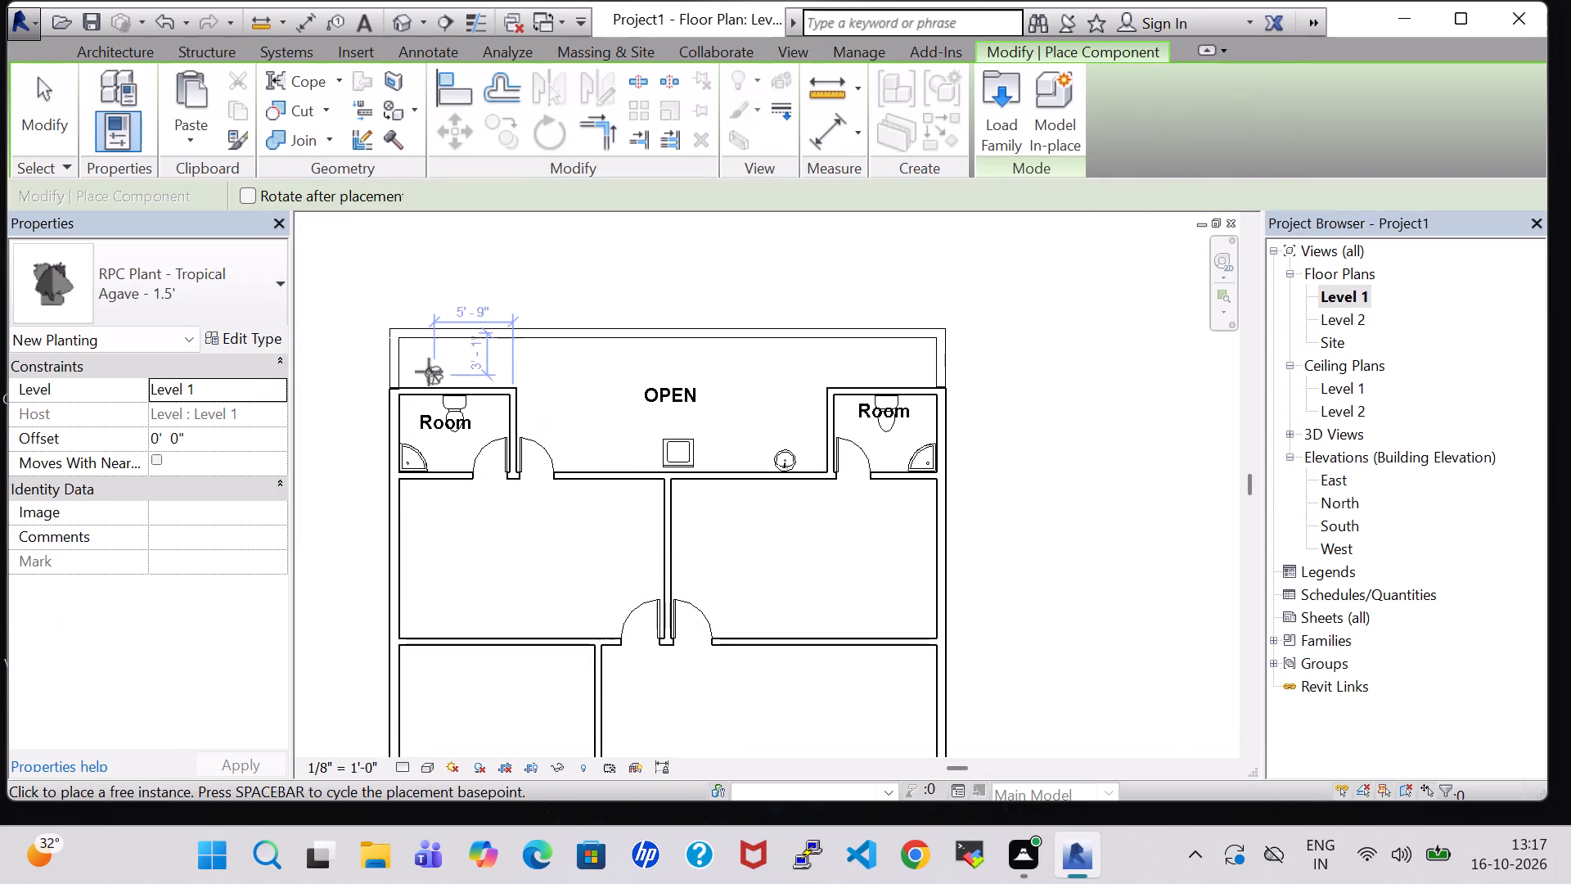
# Place the Agave - 1.5' tropical plant in the northwest corner of the OPEN area.
pyautogui.scroll(2, 421, 367)
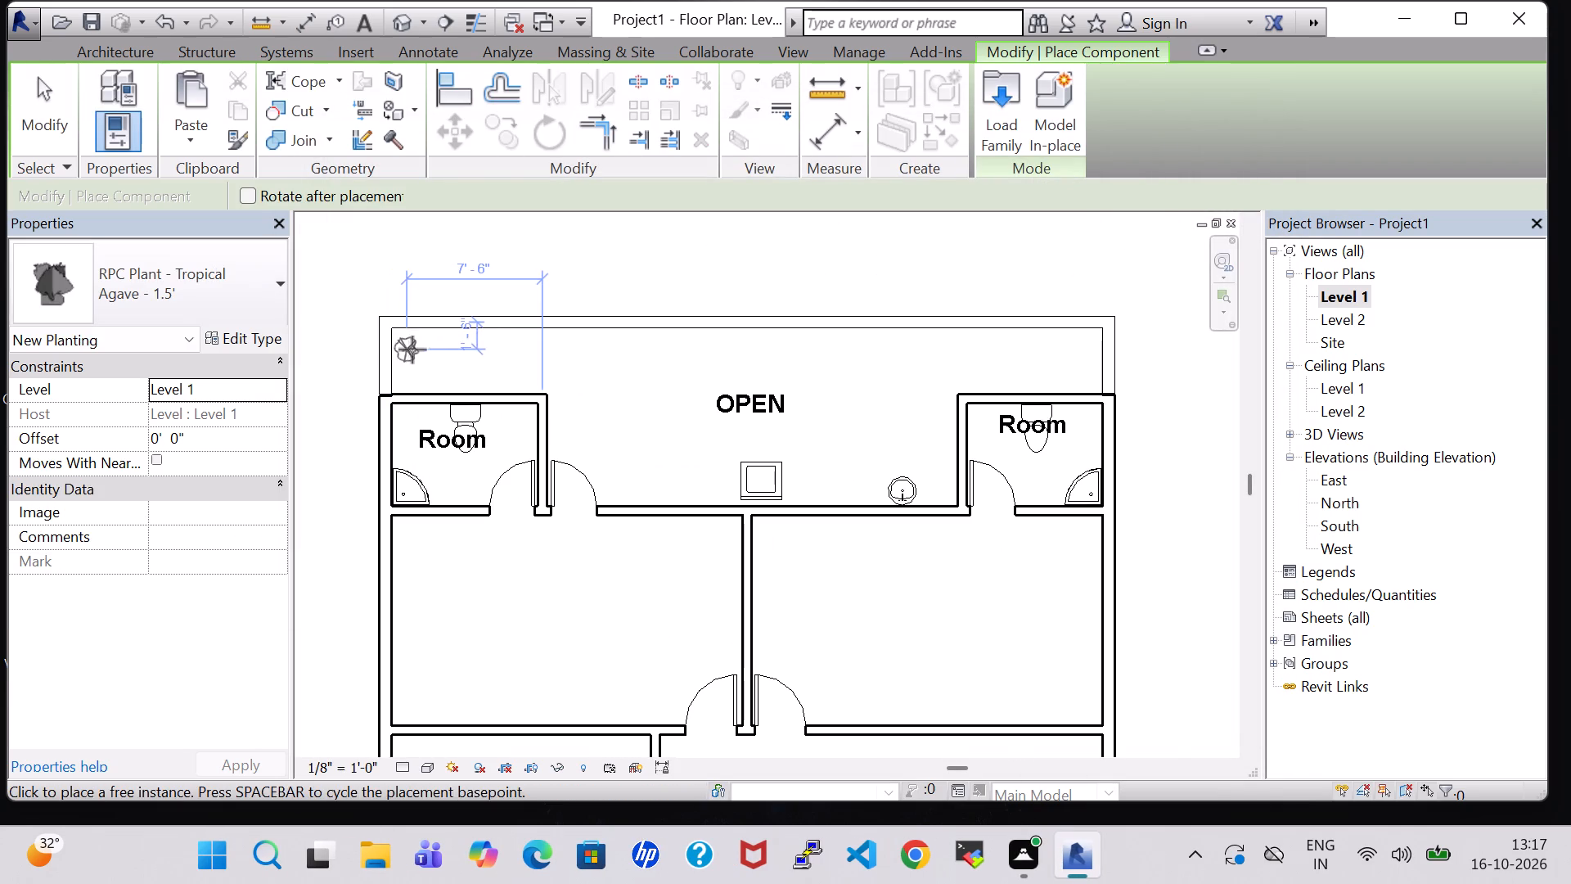
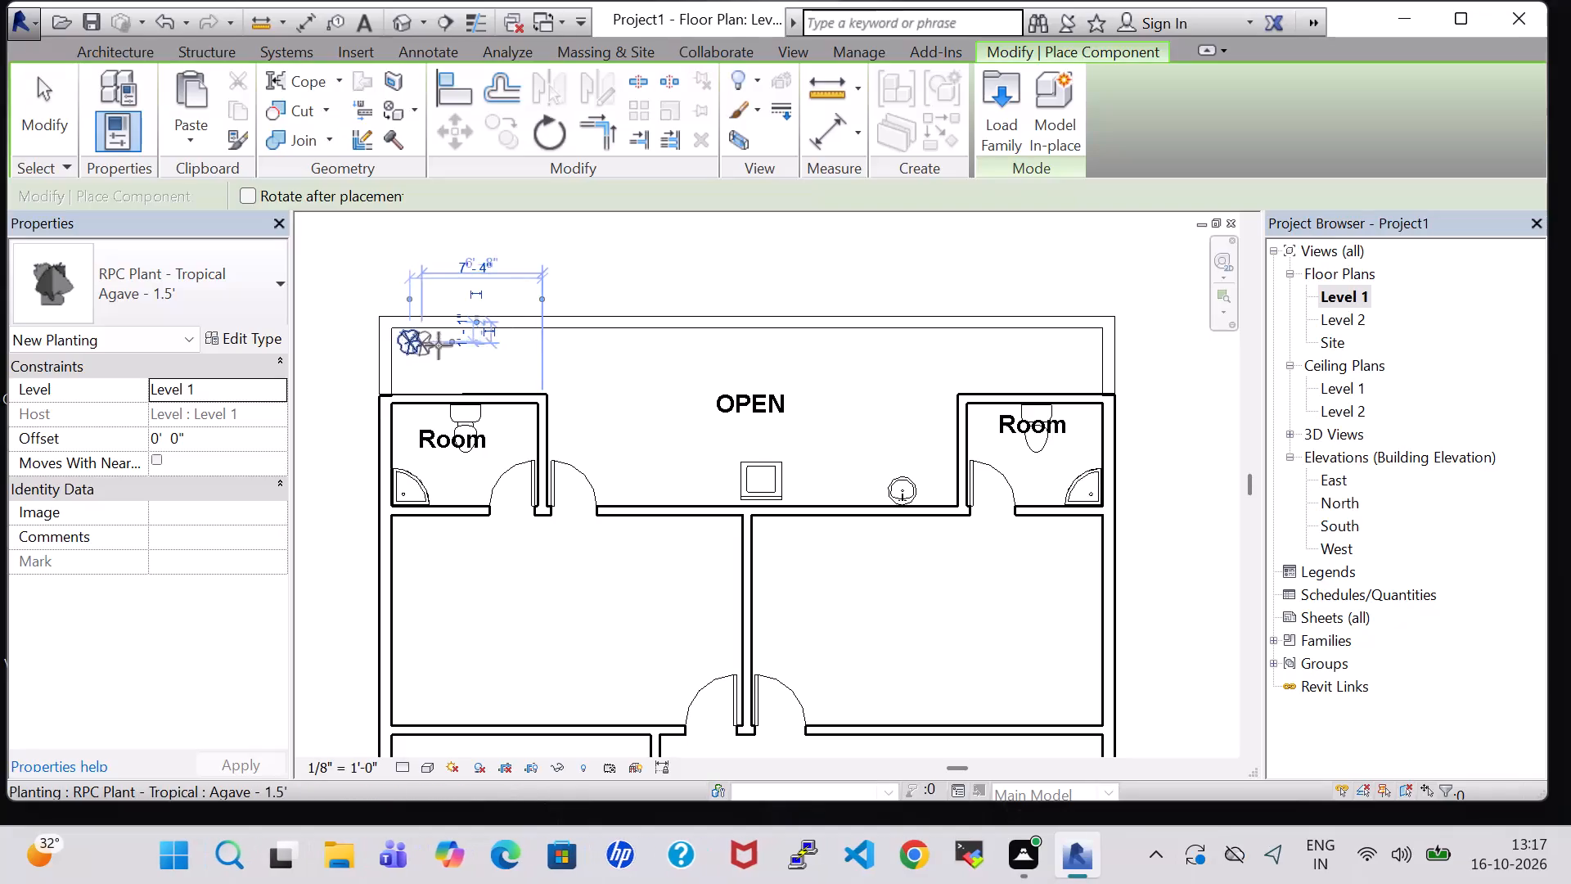
# Place five more Agave - 1.5' plants in a row along the OPEN area's north wall, extending to its northeast corner.
pyautogui.click(495, 343)
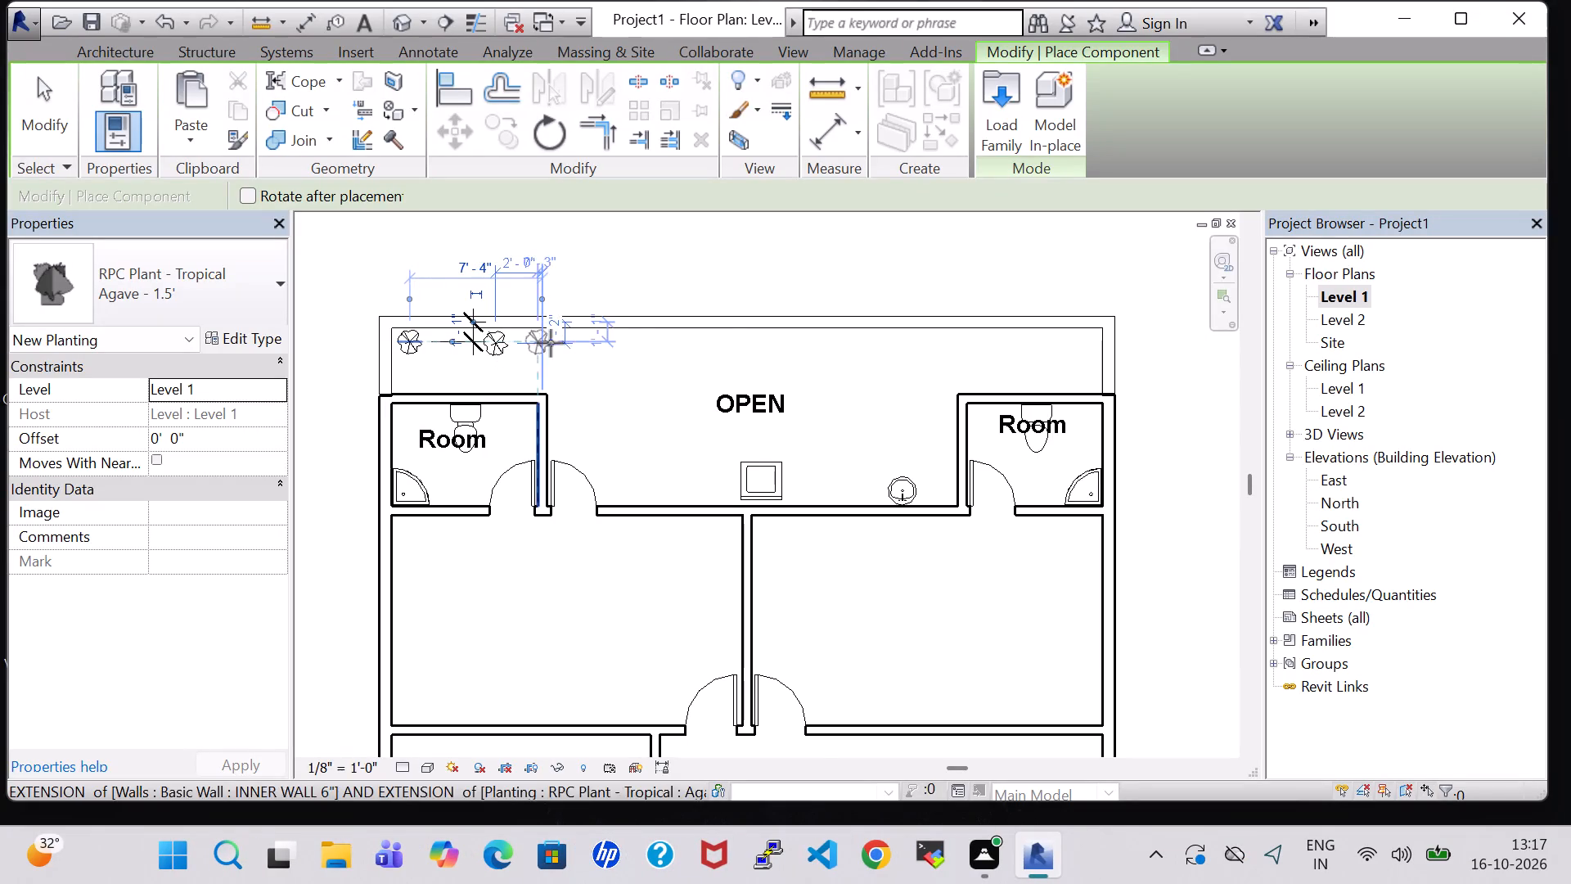
pyautogui.click(588, 343)
pyautogui.click(712, 343)
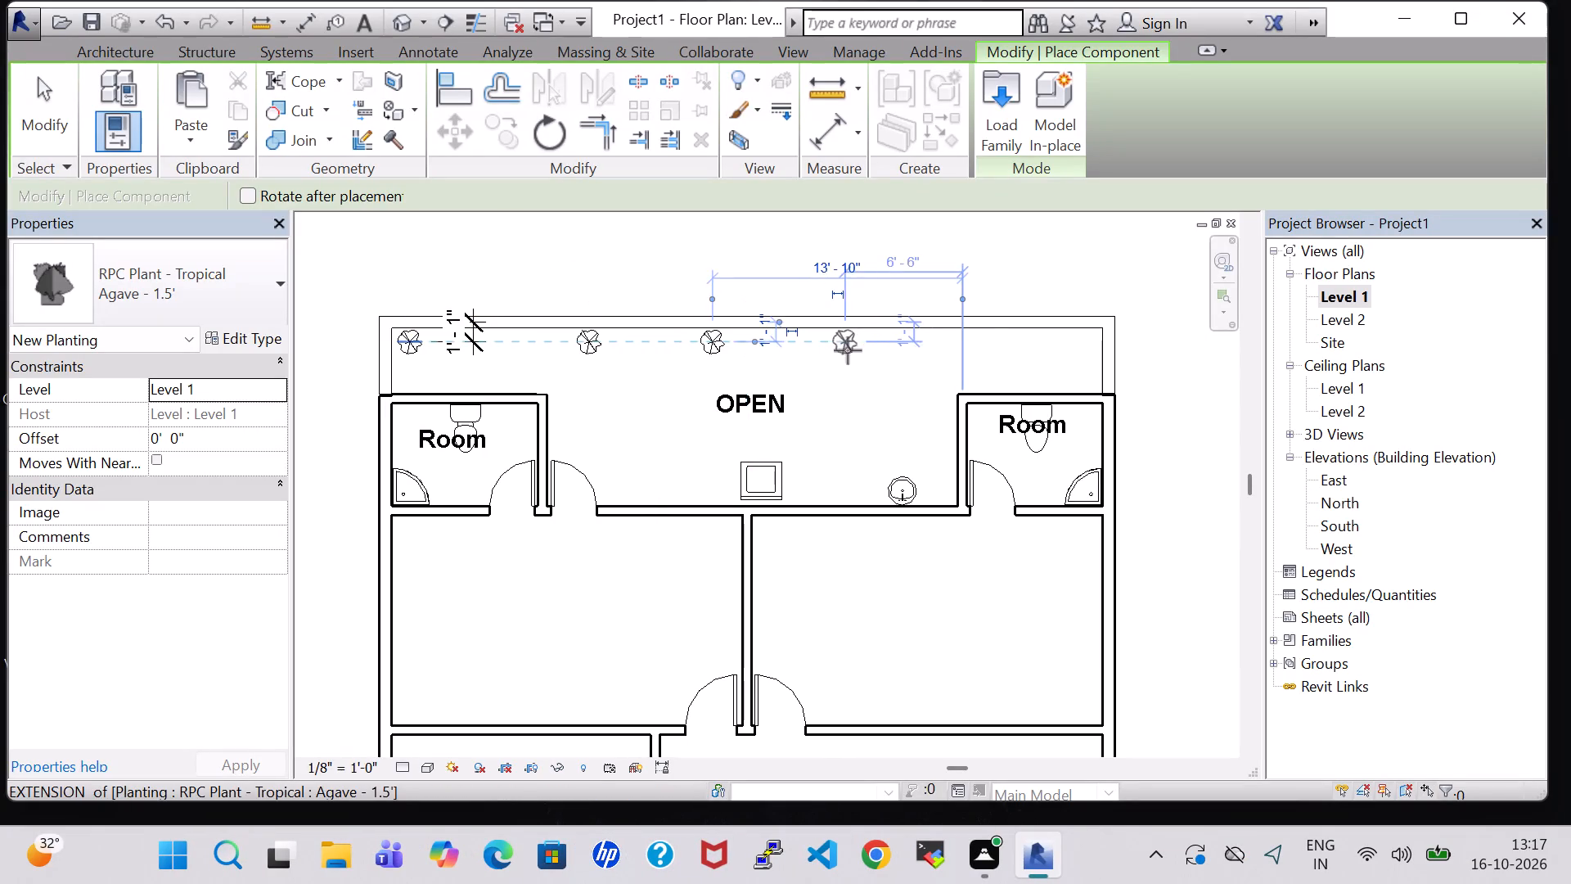
pyautogui.click(858, 350)
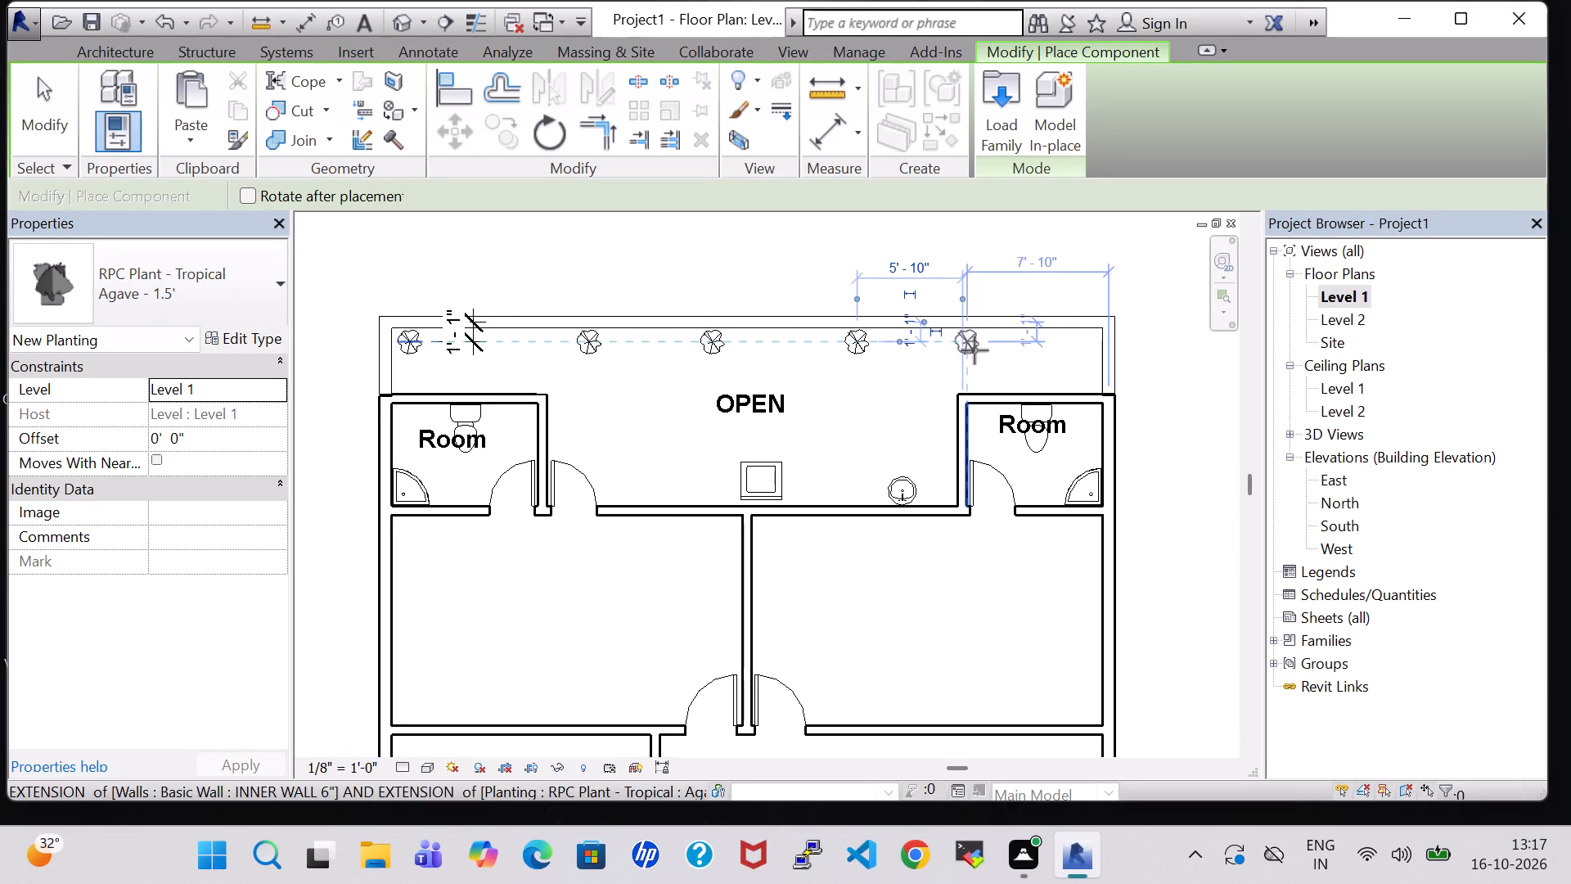
pyautogui.click(975, 350)
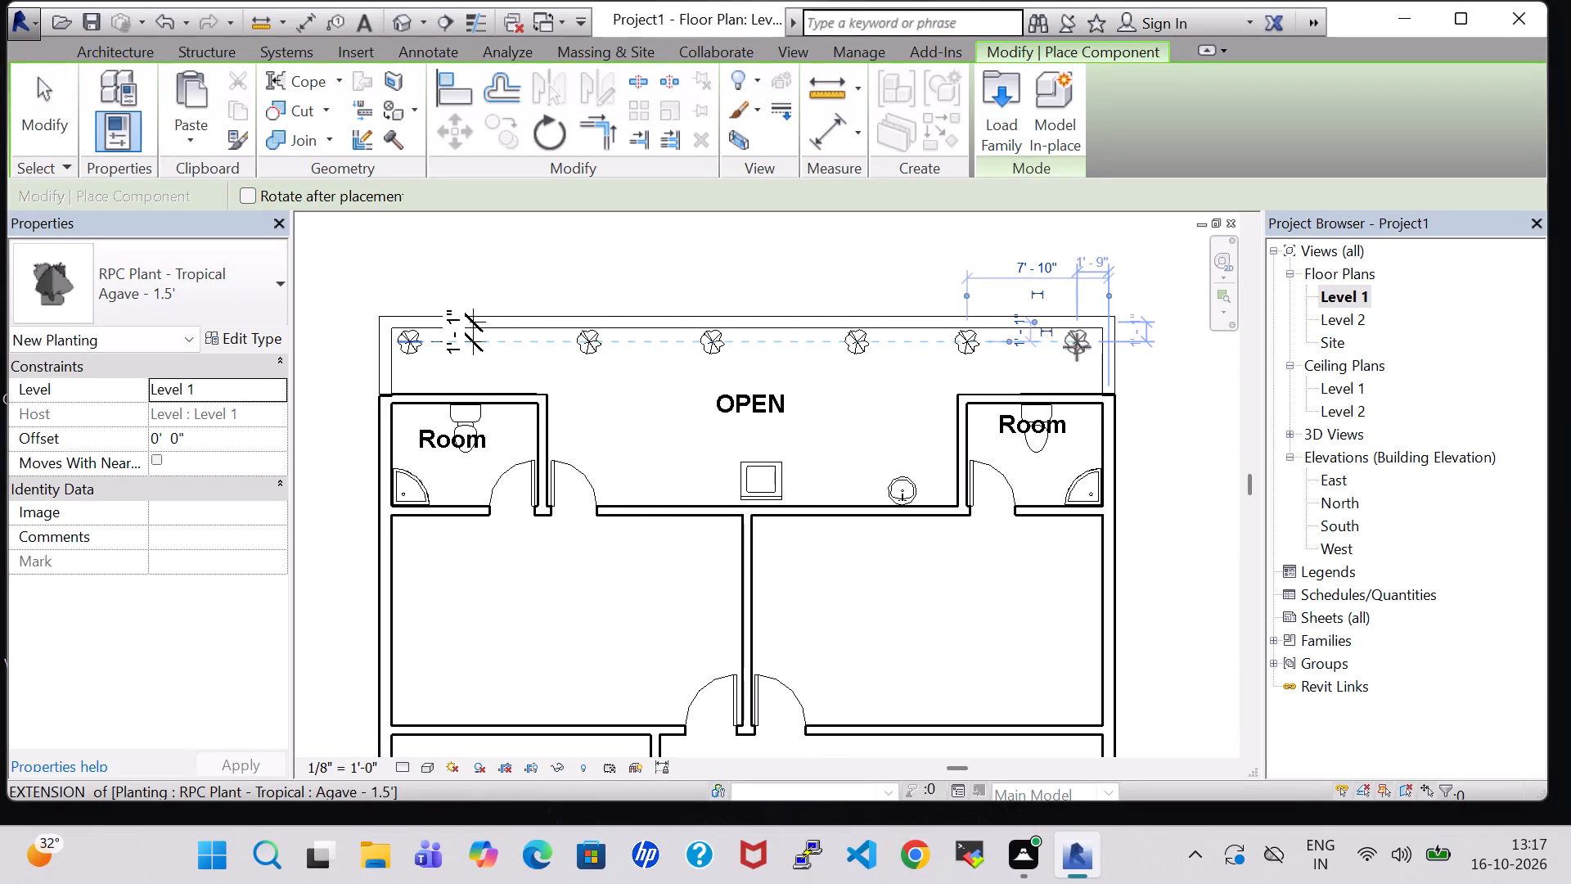
pyautogui.click(1077, 347)
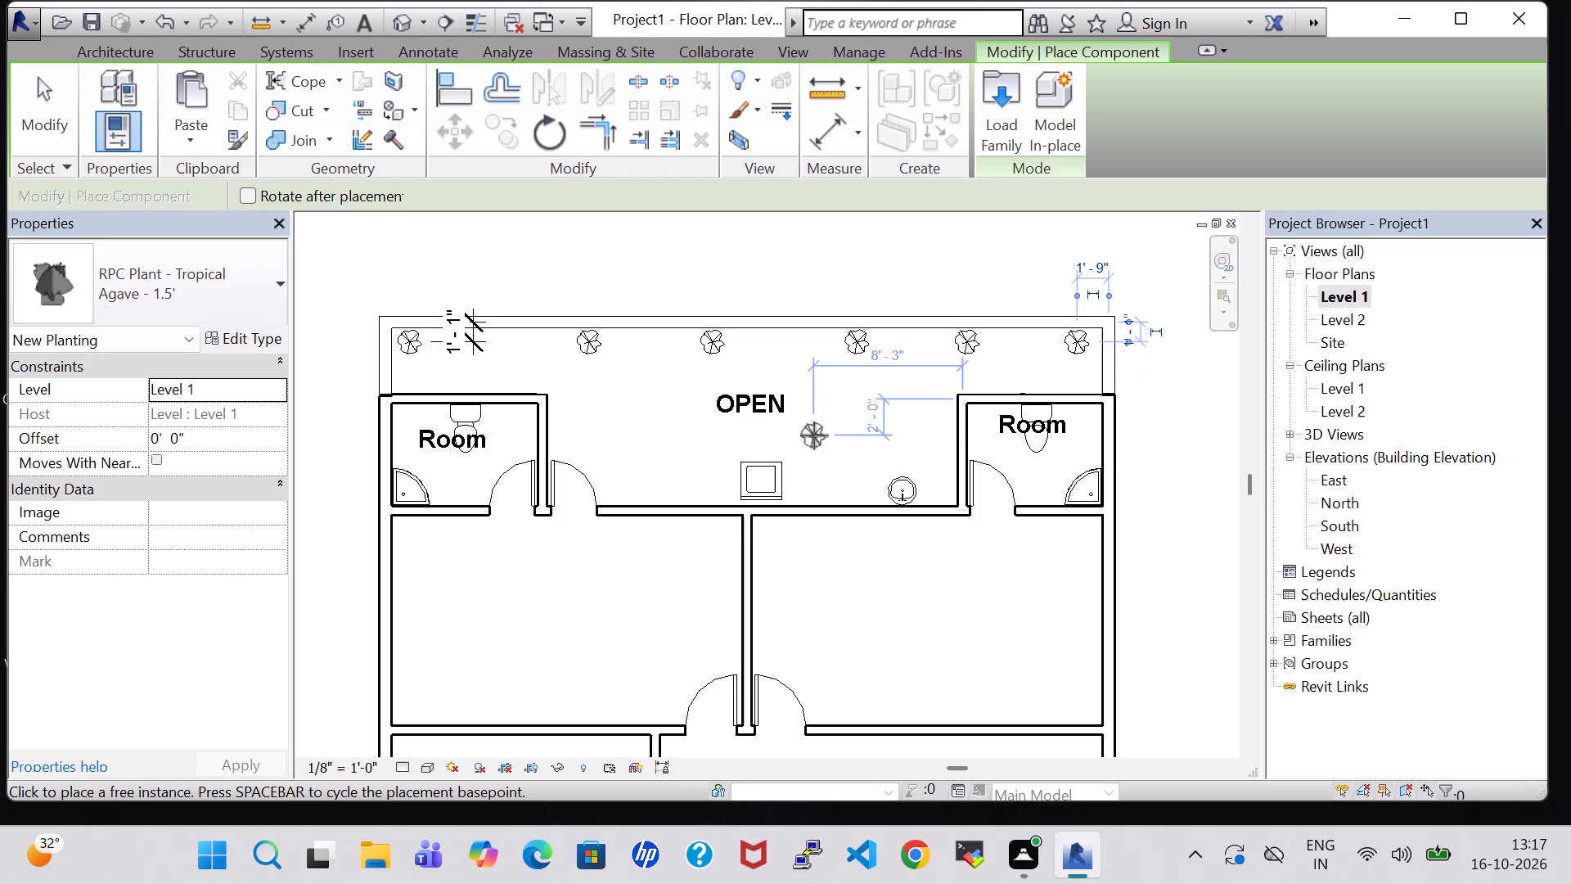
pyautogui.press('Escape')
pyautogui.press('Escape')
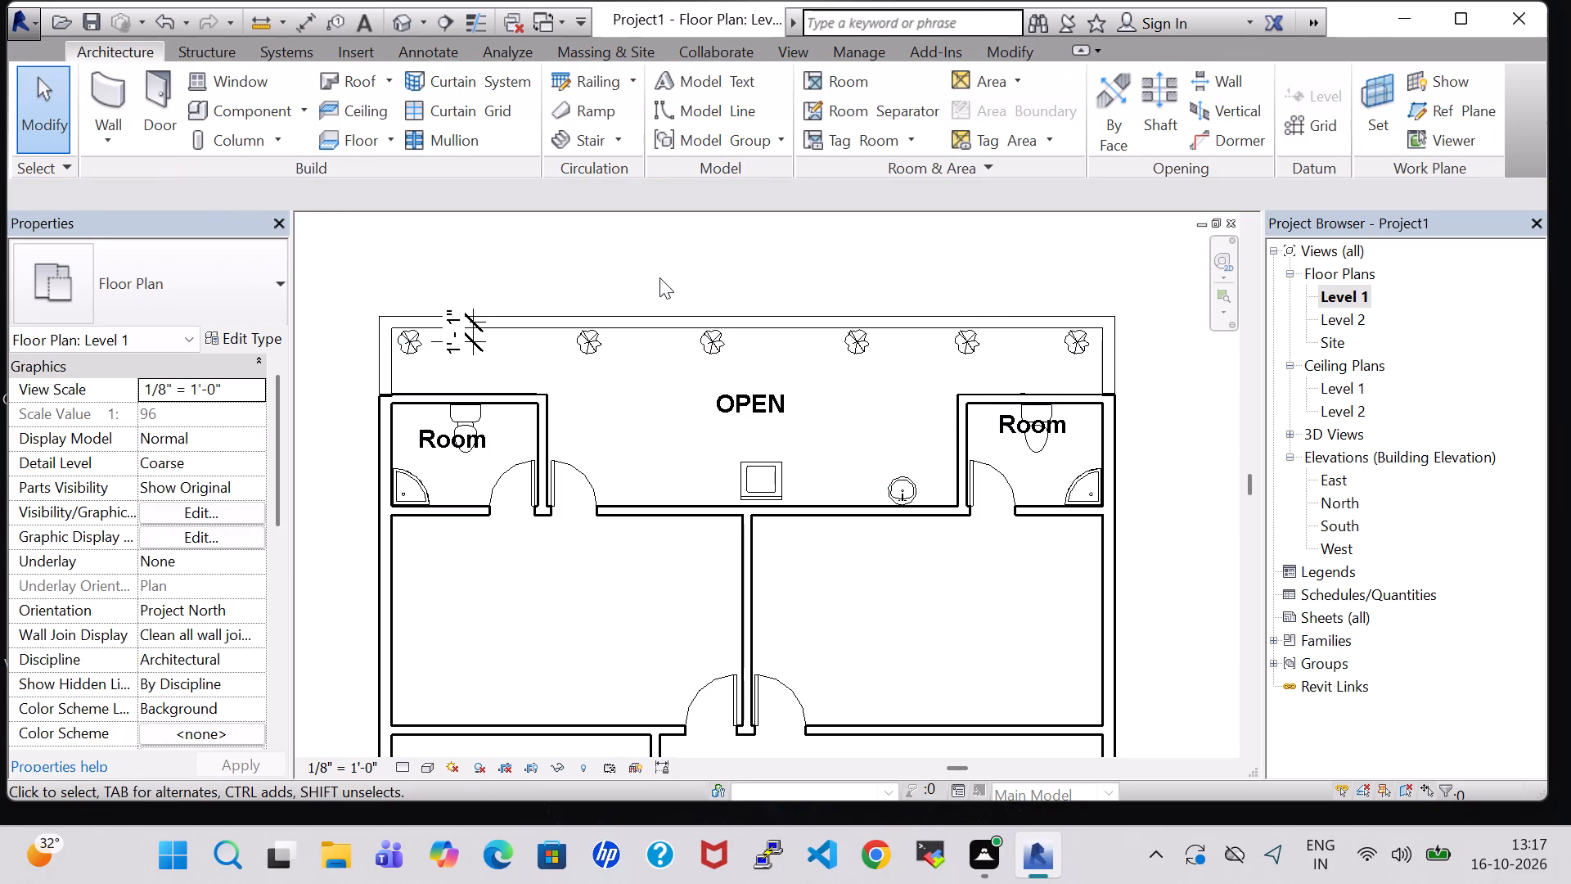
# Delete the stray 1' - 1" linear dimension beside the northwest plant.
pyautogui.scroll(-1, 659, 277)
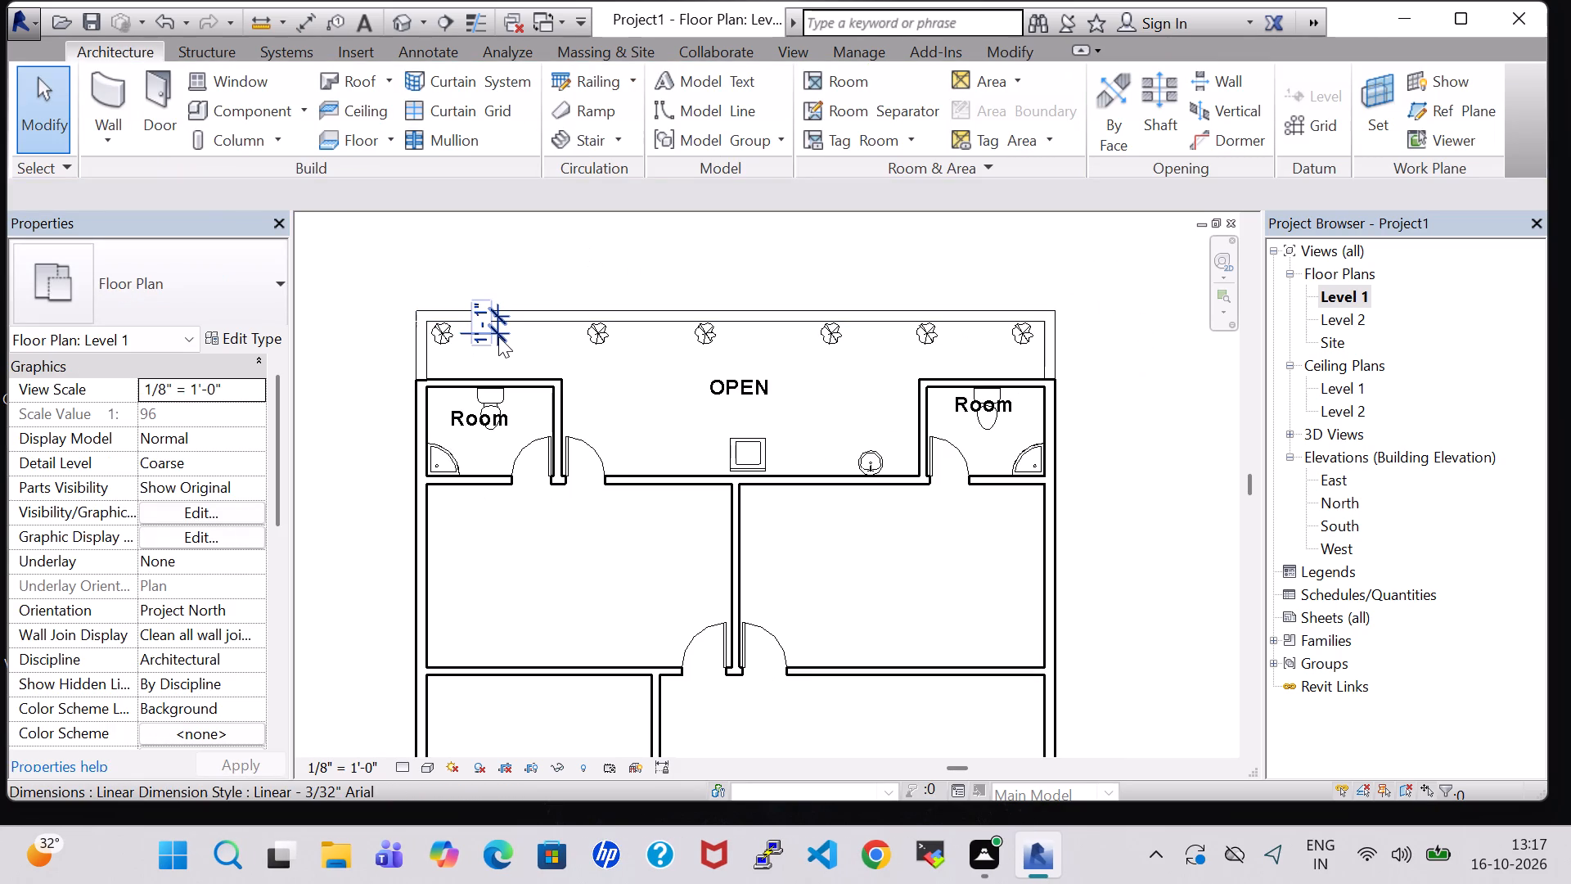
pyautogui.click(498, 336)
pyautogui.press('Delete')
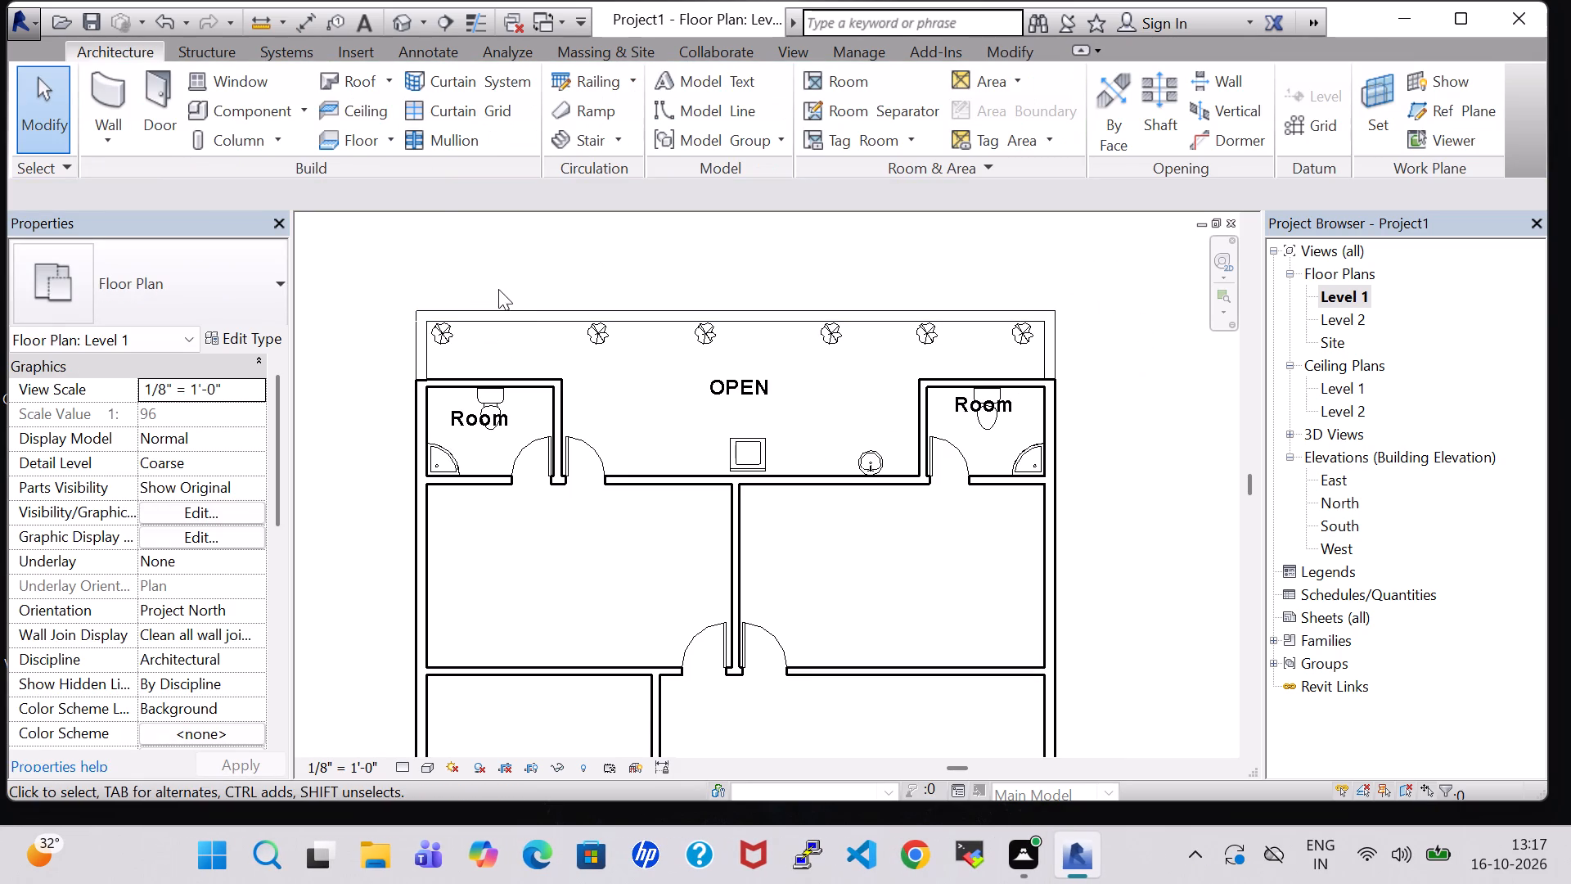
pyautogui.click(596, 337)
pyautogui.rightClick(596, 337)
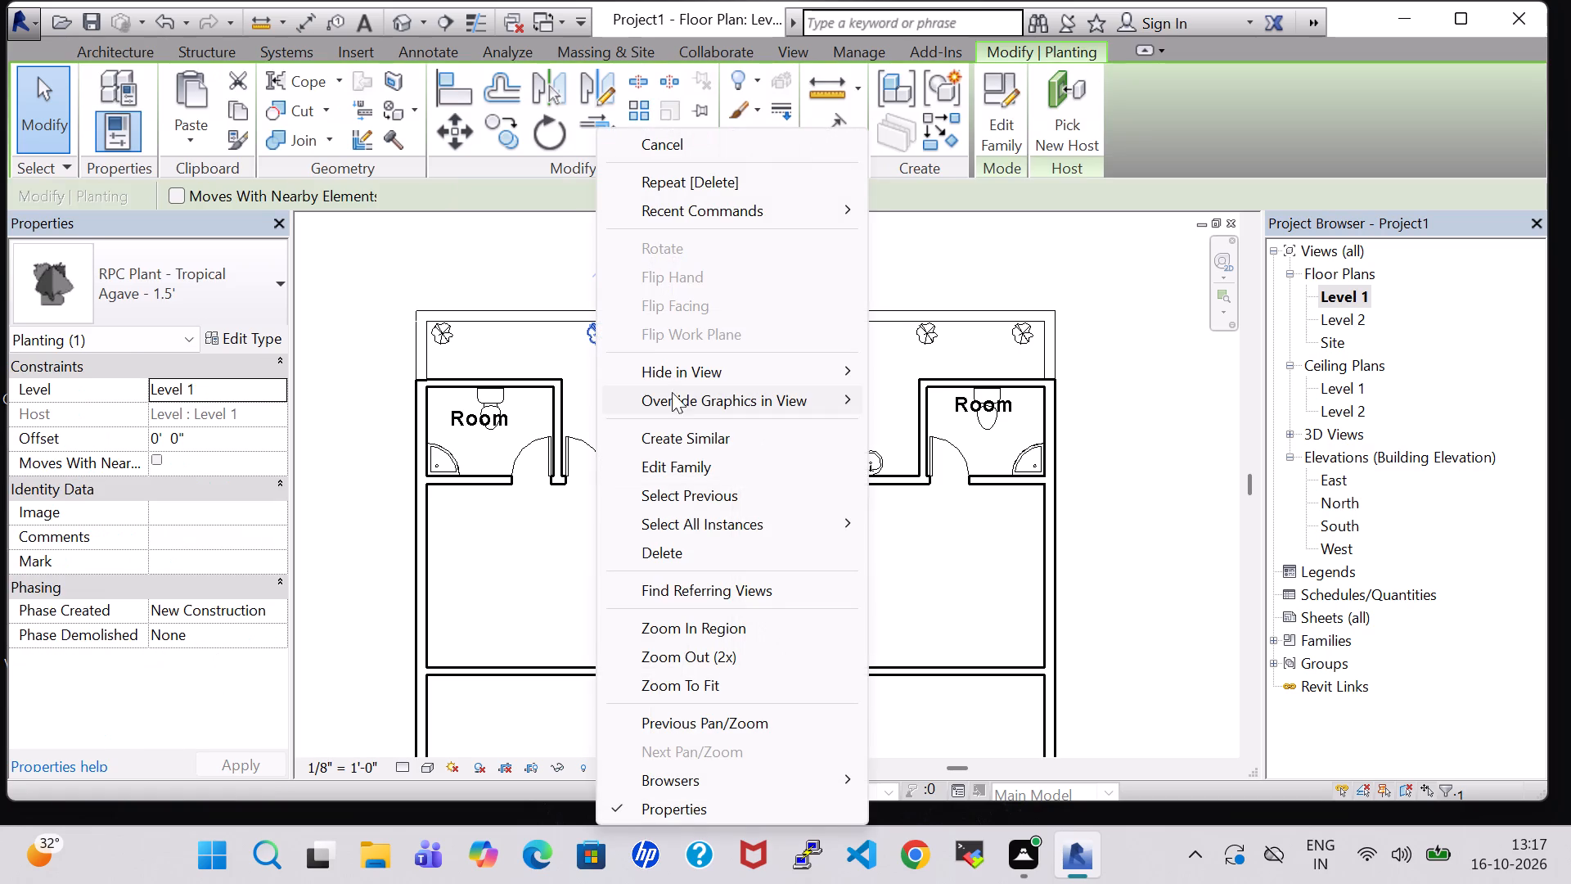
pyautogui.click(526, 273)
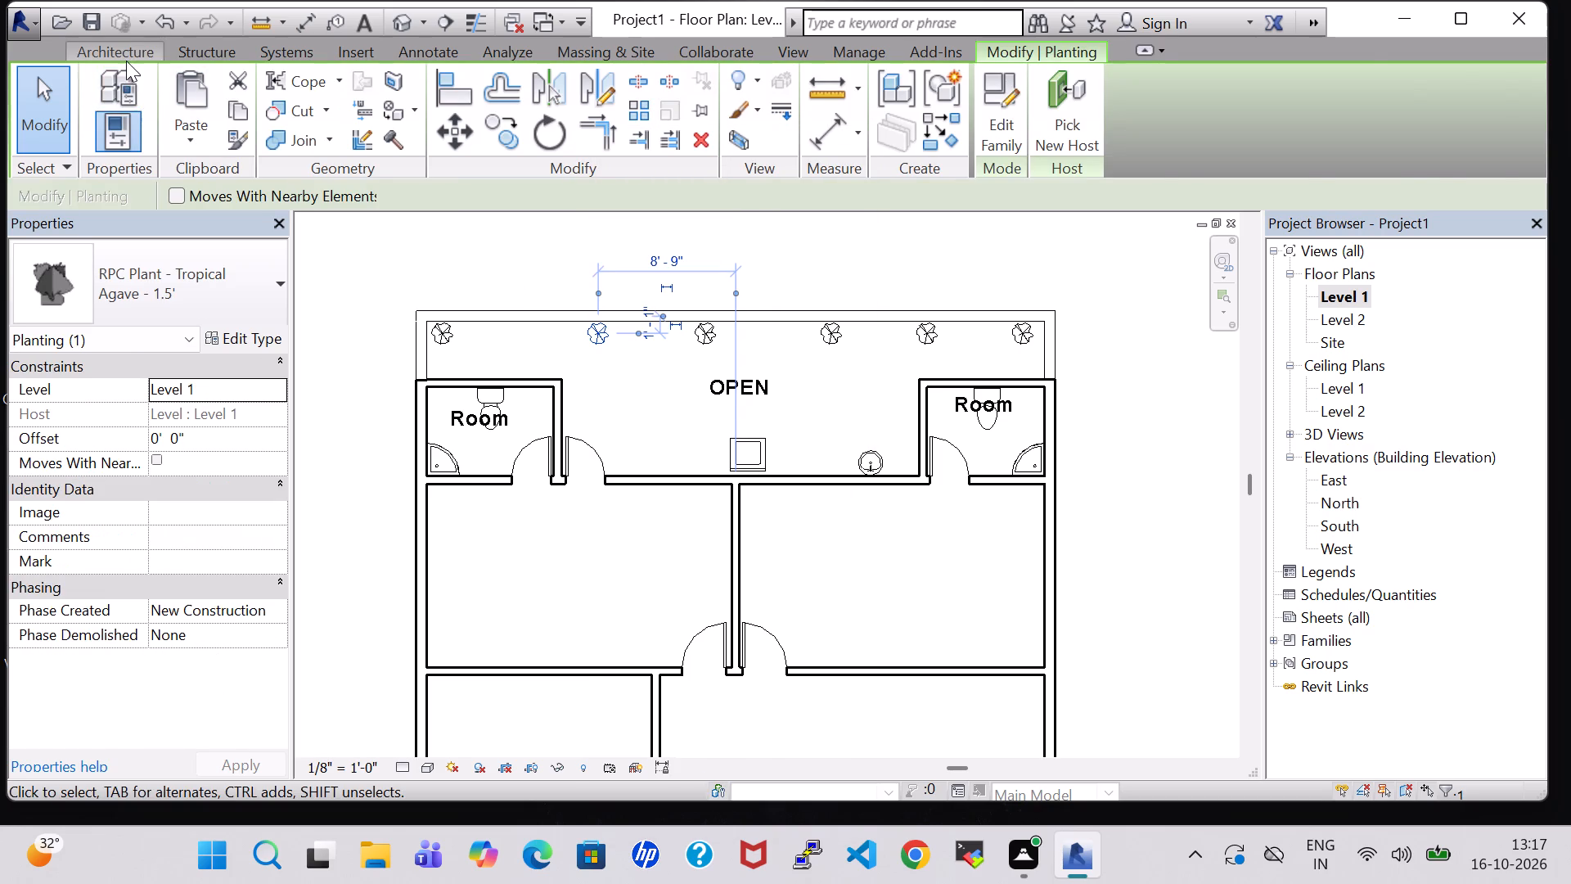
# Place another Agave - 1.5' plant in the gap between the two westernmost plants of the row.
pyautogui.click(126, 61)
pyautogui.click(248, 106)
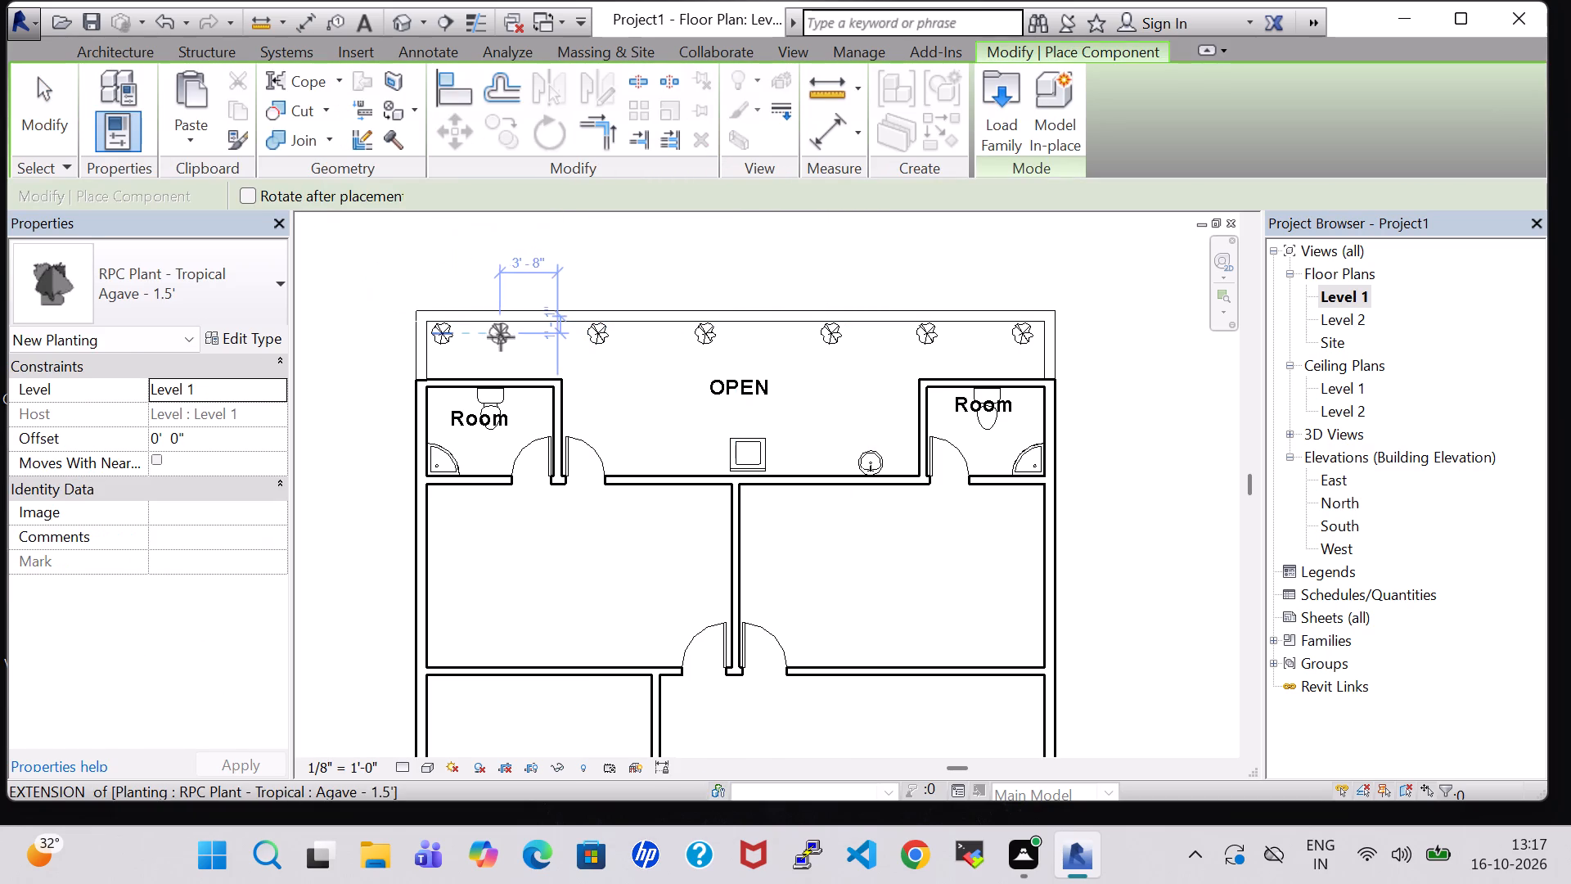
pyautogui.click(508, 339)
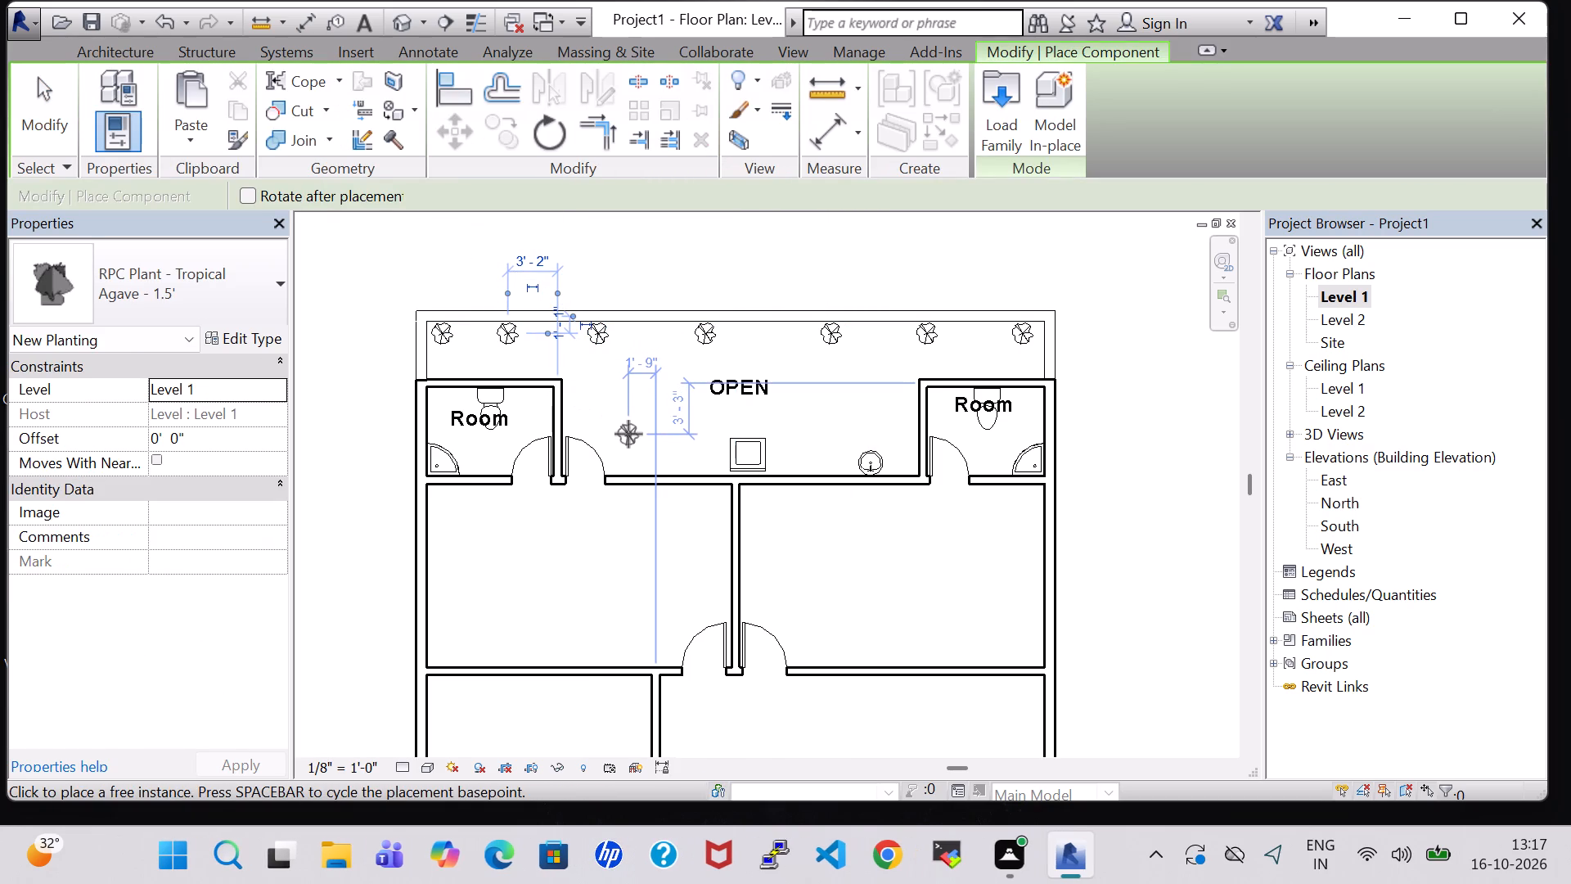
pyautogui.press('Escape')
pyautogui.press('Escape')
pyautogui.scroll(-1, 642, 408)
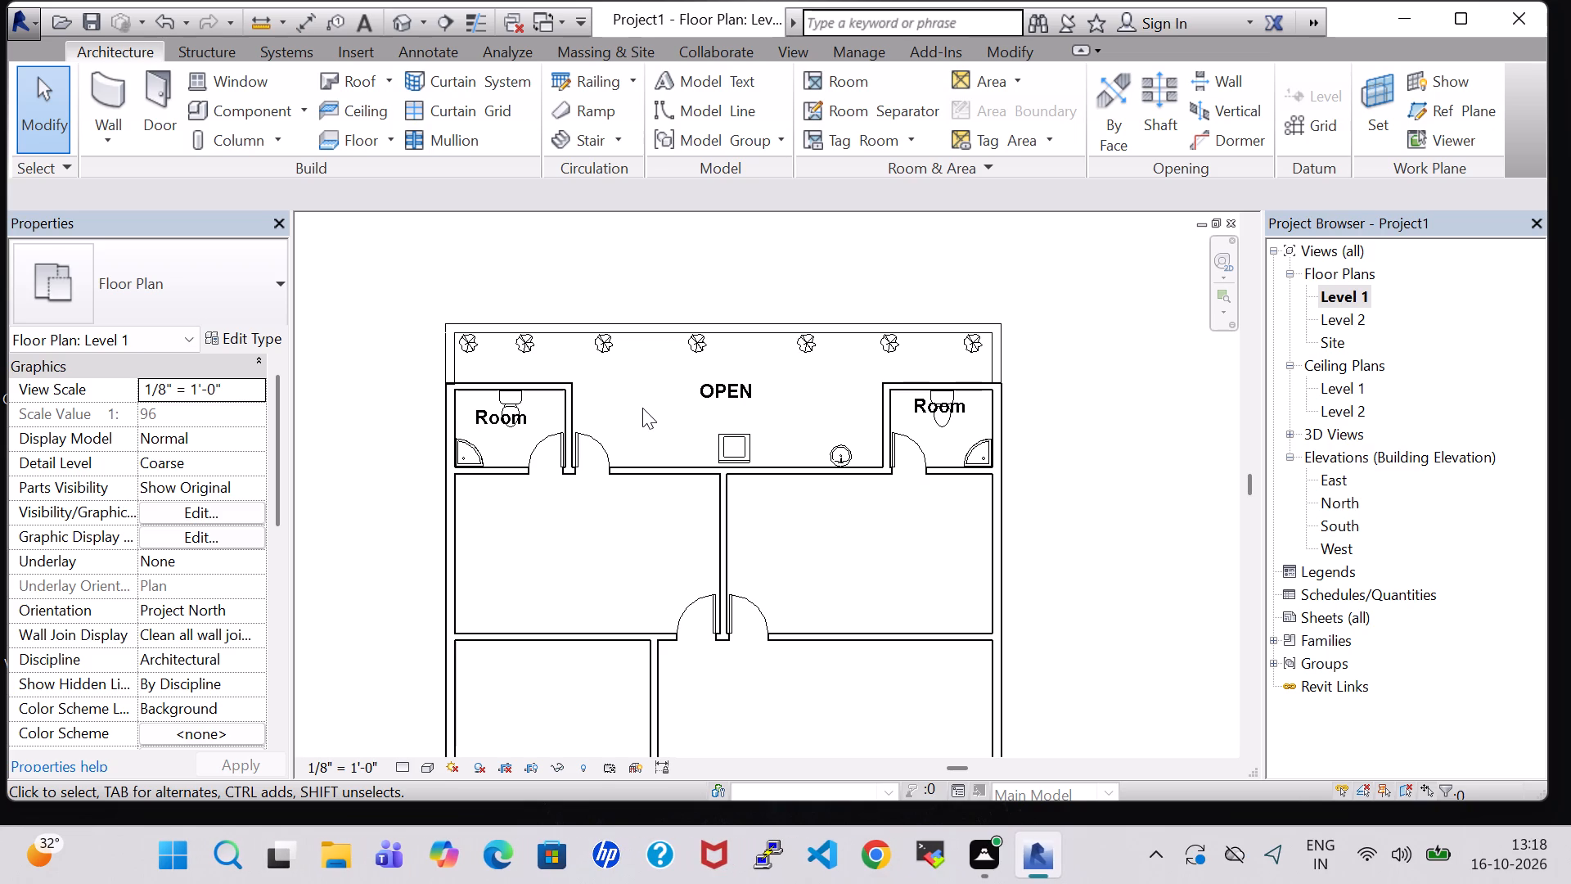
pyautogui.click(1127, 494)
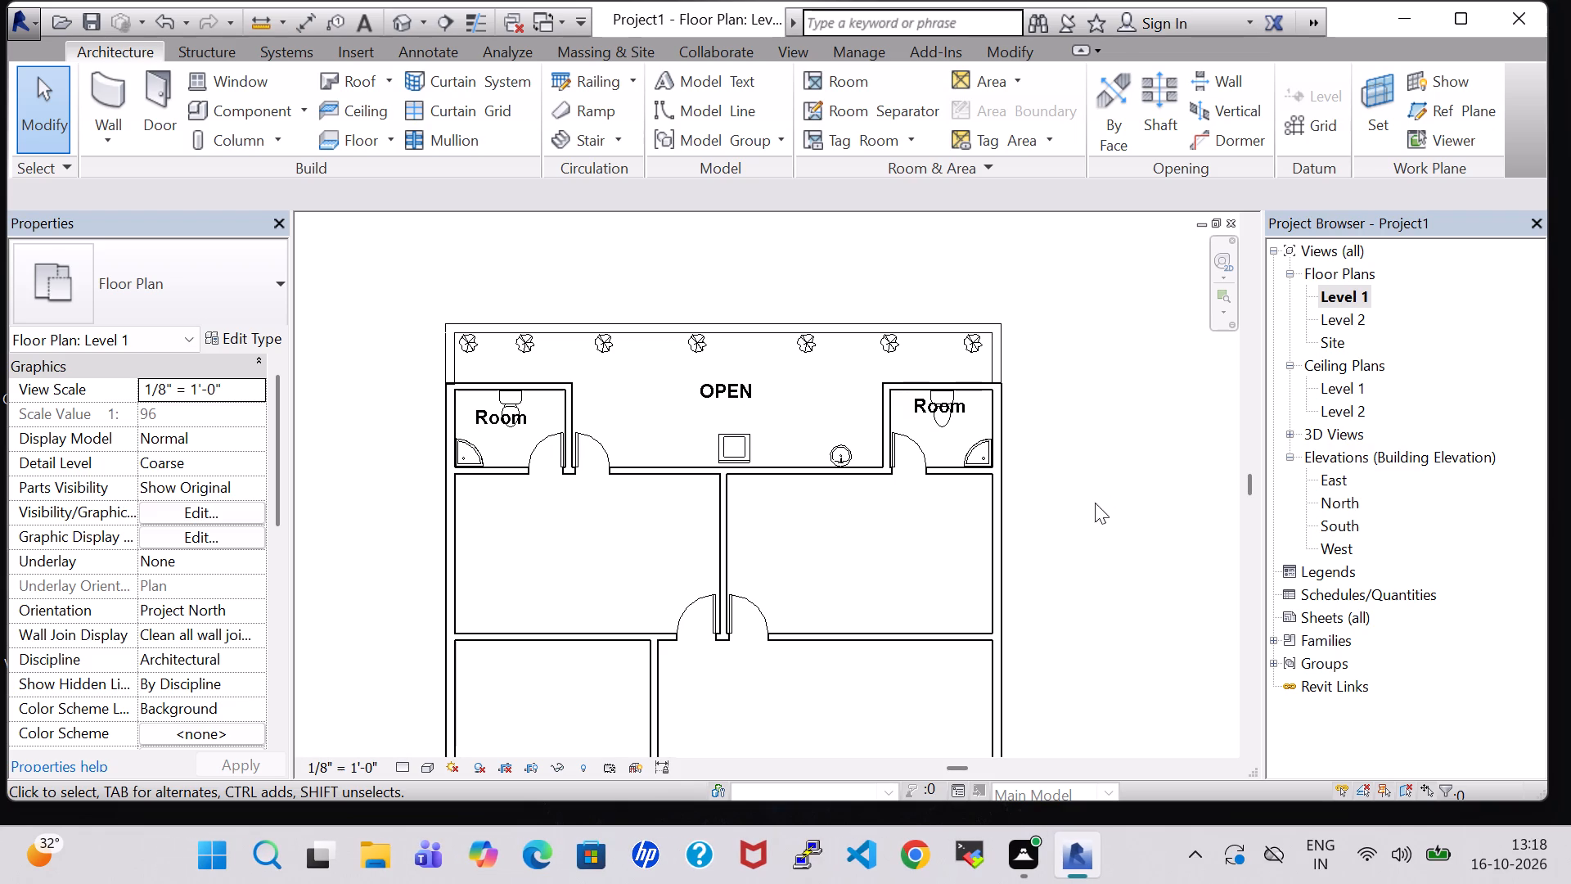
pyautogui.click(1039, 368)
# Load the Bed-Box family from the Beds folder of the US Imperial Furniture library.
pyautogui.moveTo(1024, 629); pyautogui.dragTo(1024, 441, button='middle')
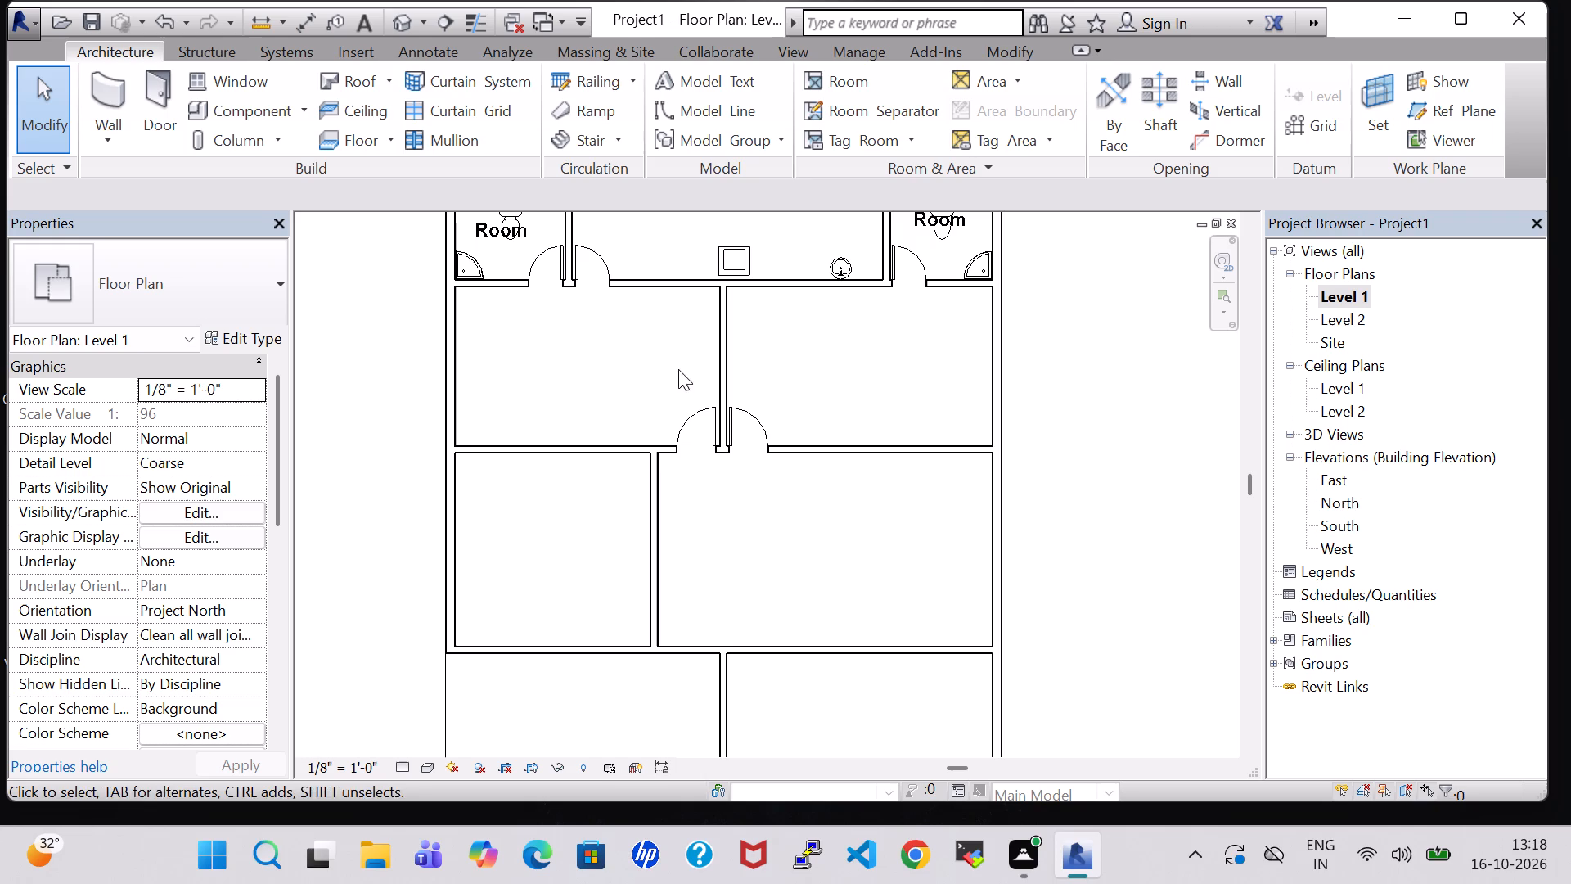
pyautogui.click(236, 106)
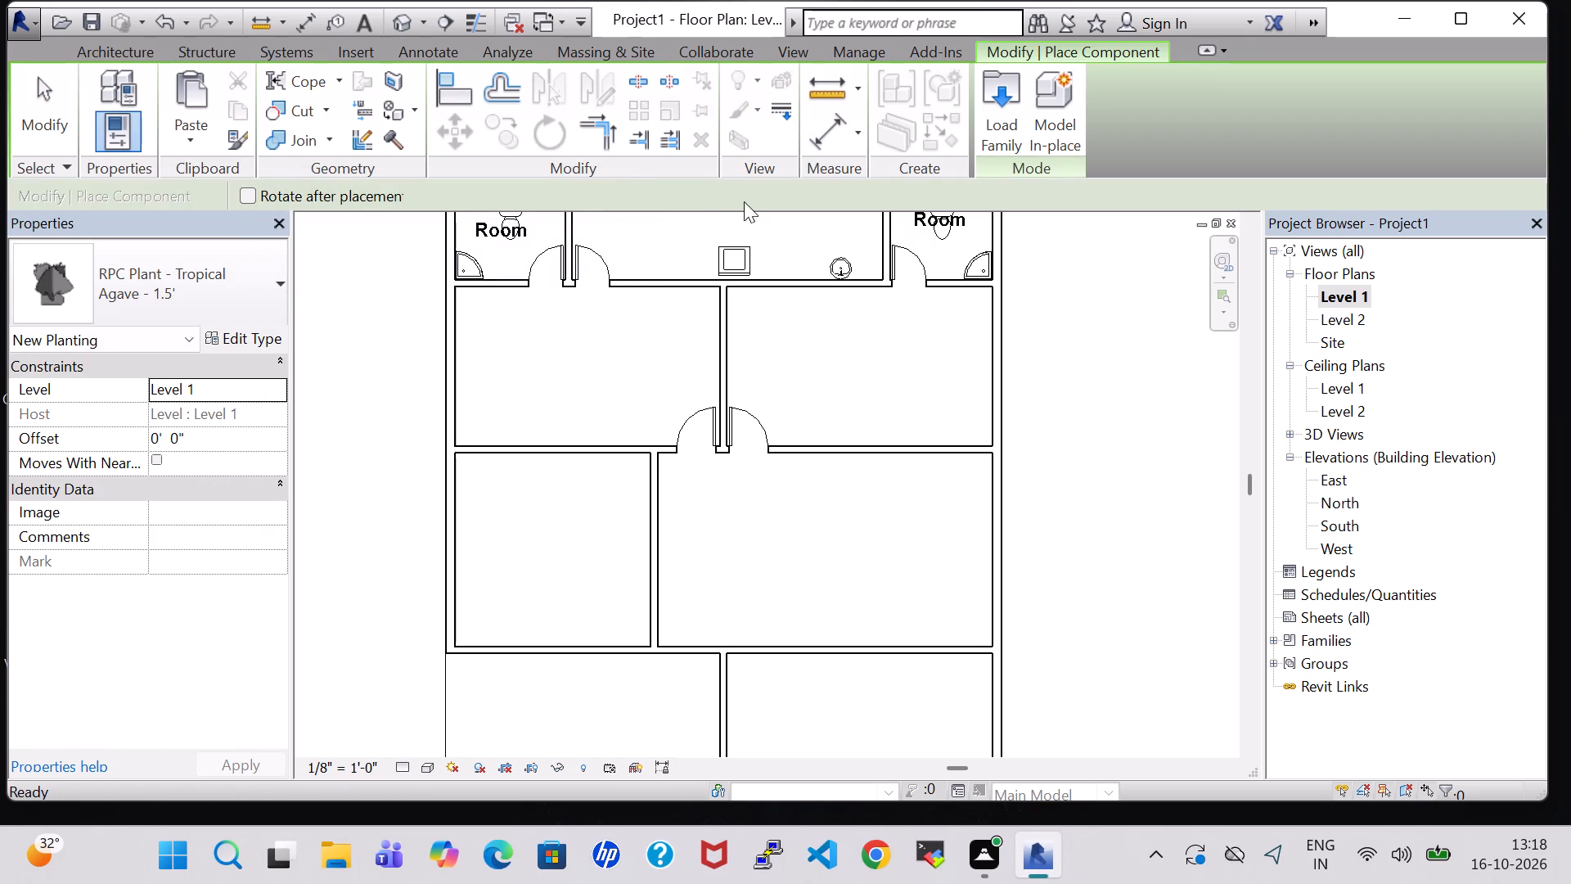
pyautogui.click(1007, 107)
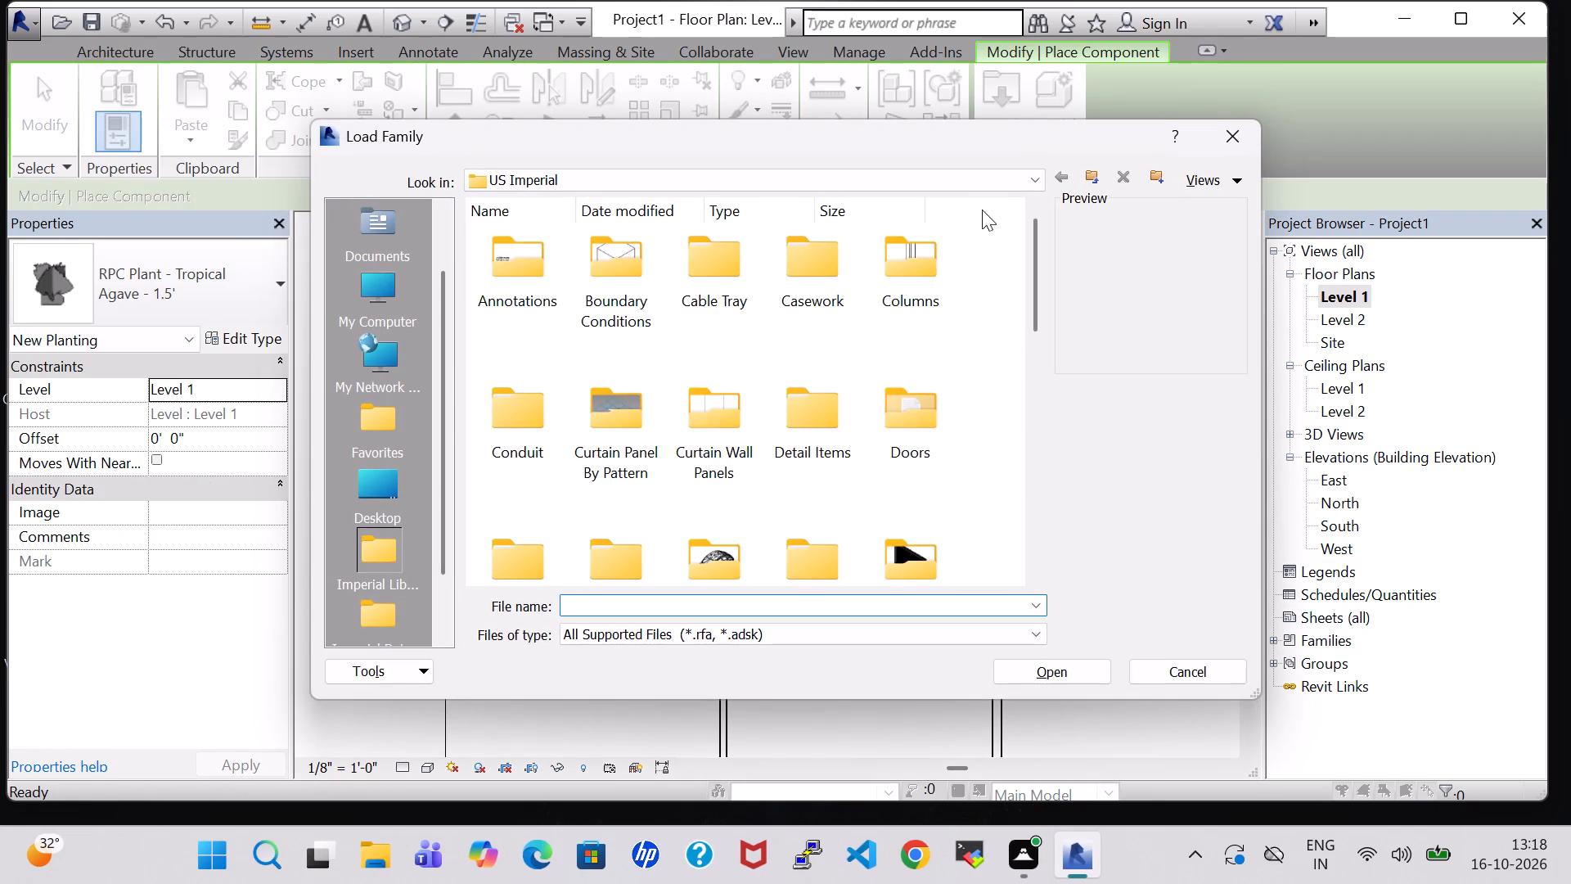
pyautogui.scroll(-1, 990, 315)
pyautogui.doubleClick(916, 360)
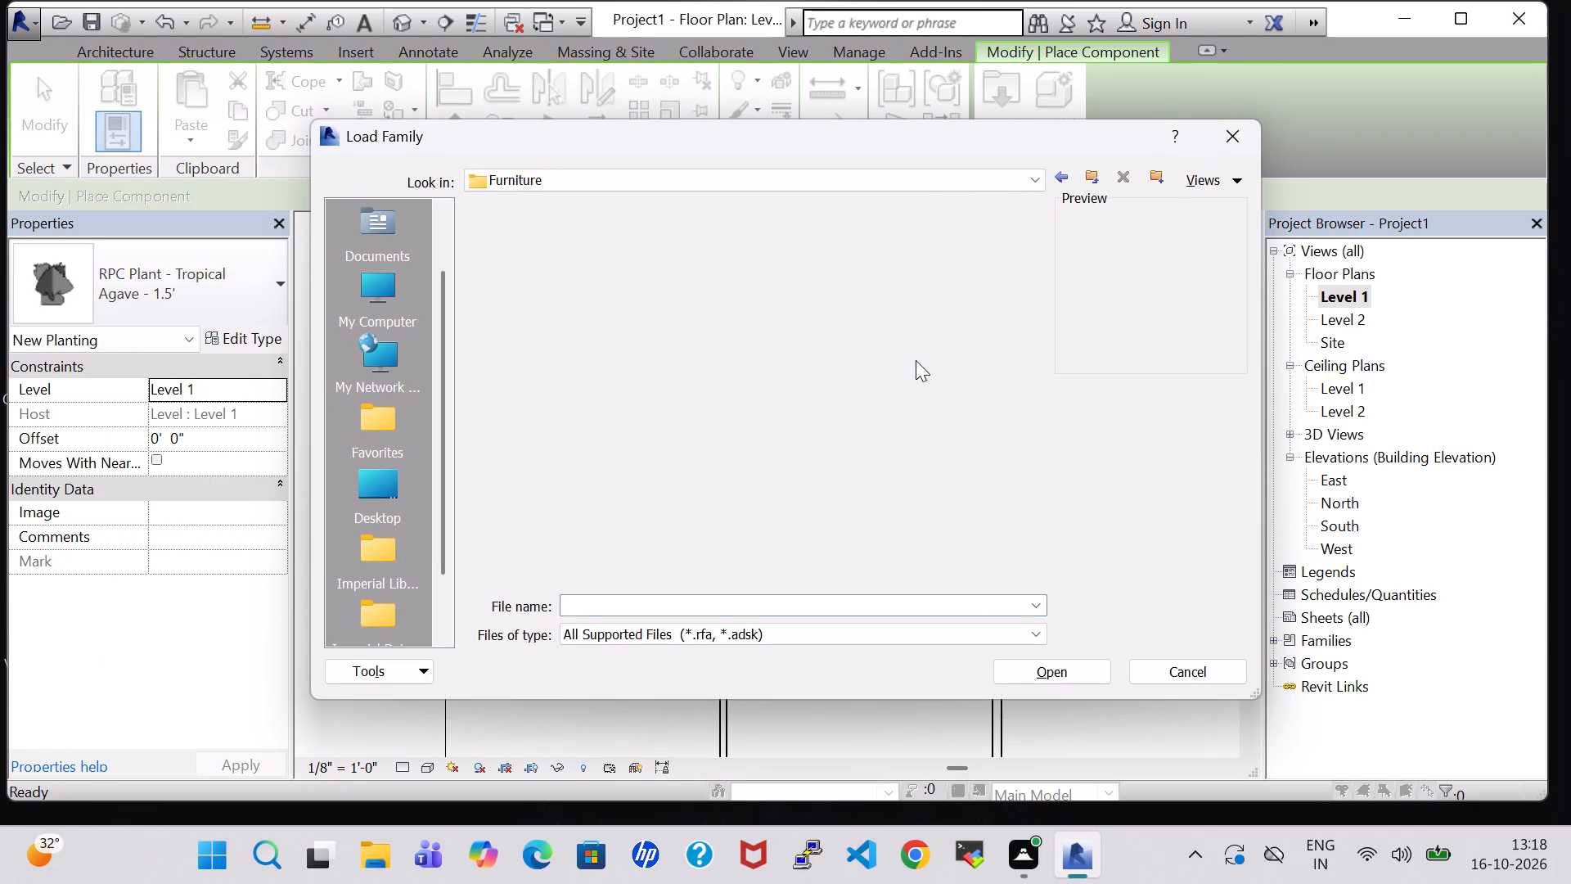
pyautogui.doubleClick(500, 262)
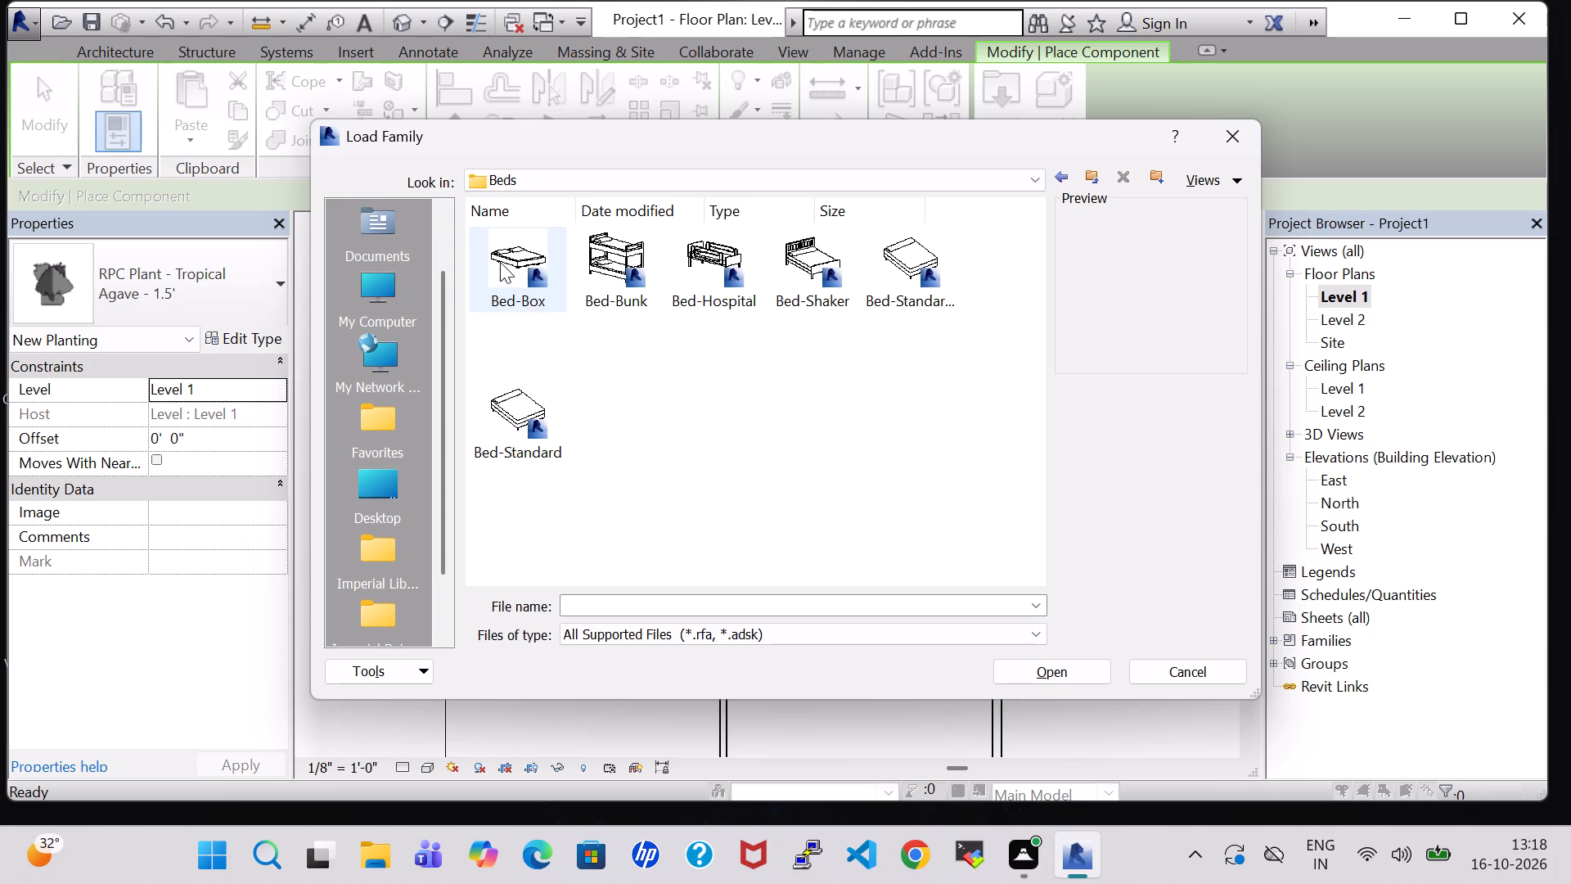
pyautogui.click(512, 267)
pyautogui.click(1056, 662)
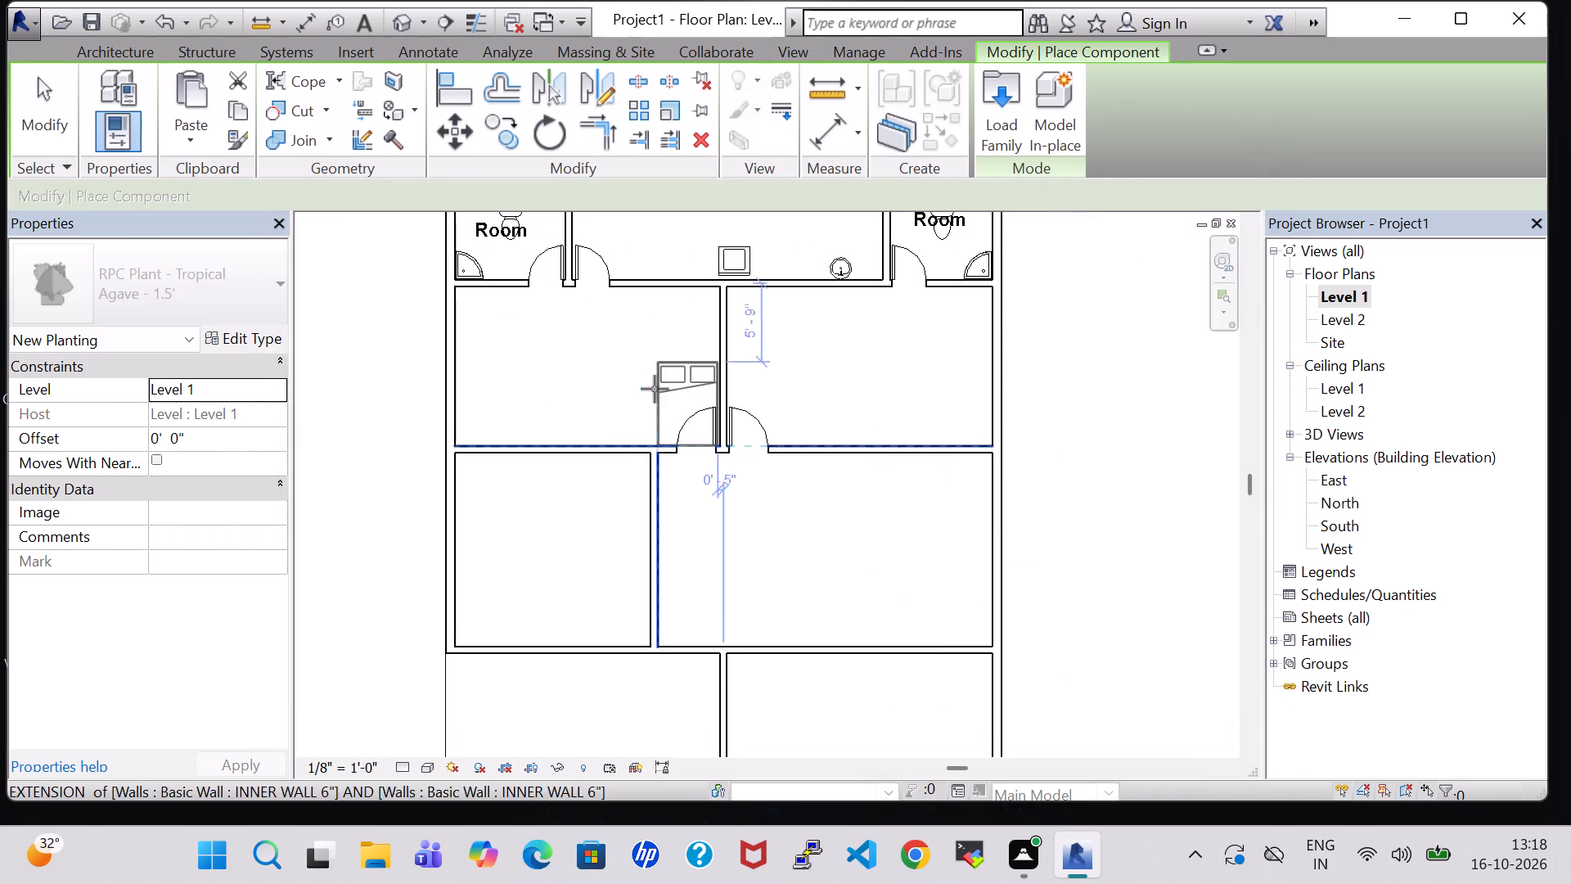
# Place the Double 53" x 74" Bed-Box in the northwest bedroom, rotated so its pillows face the west wall.
pyautogui.press('space')
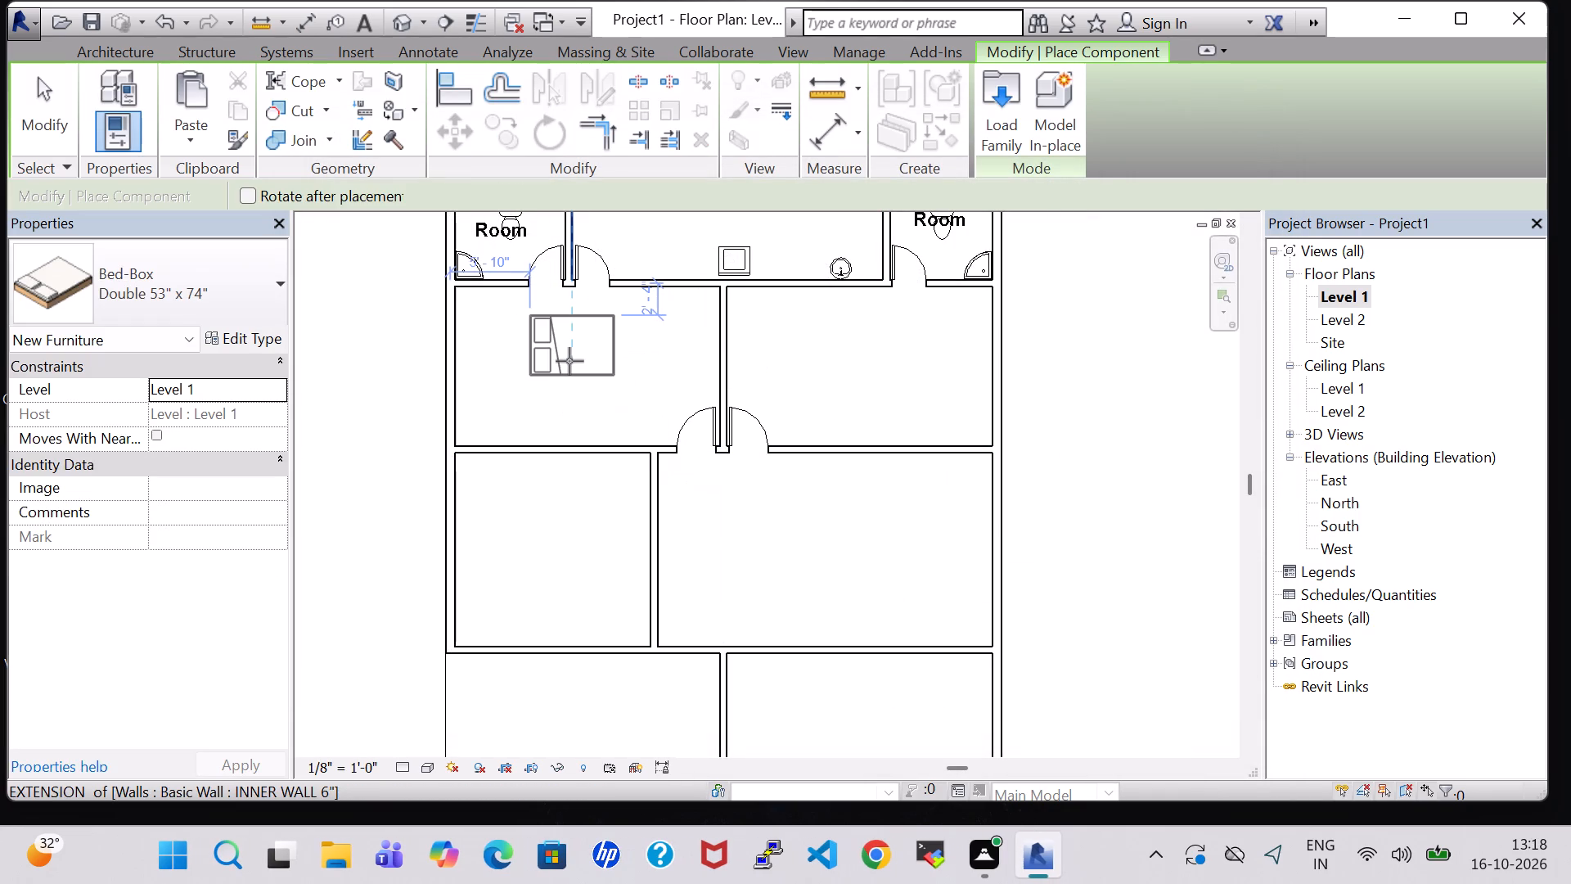
pyautogui.scroll(3, 522, 376)
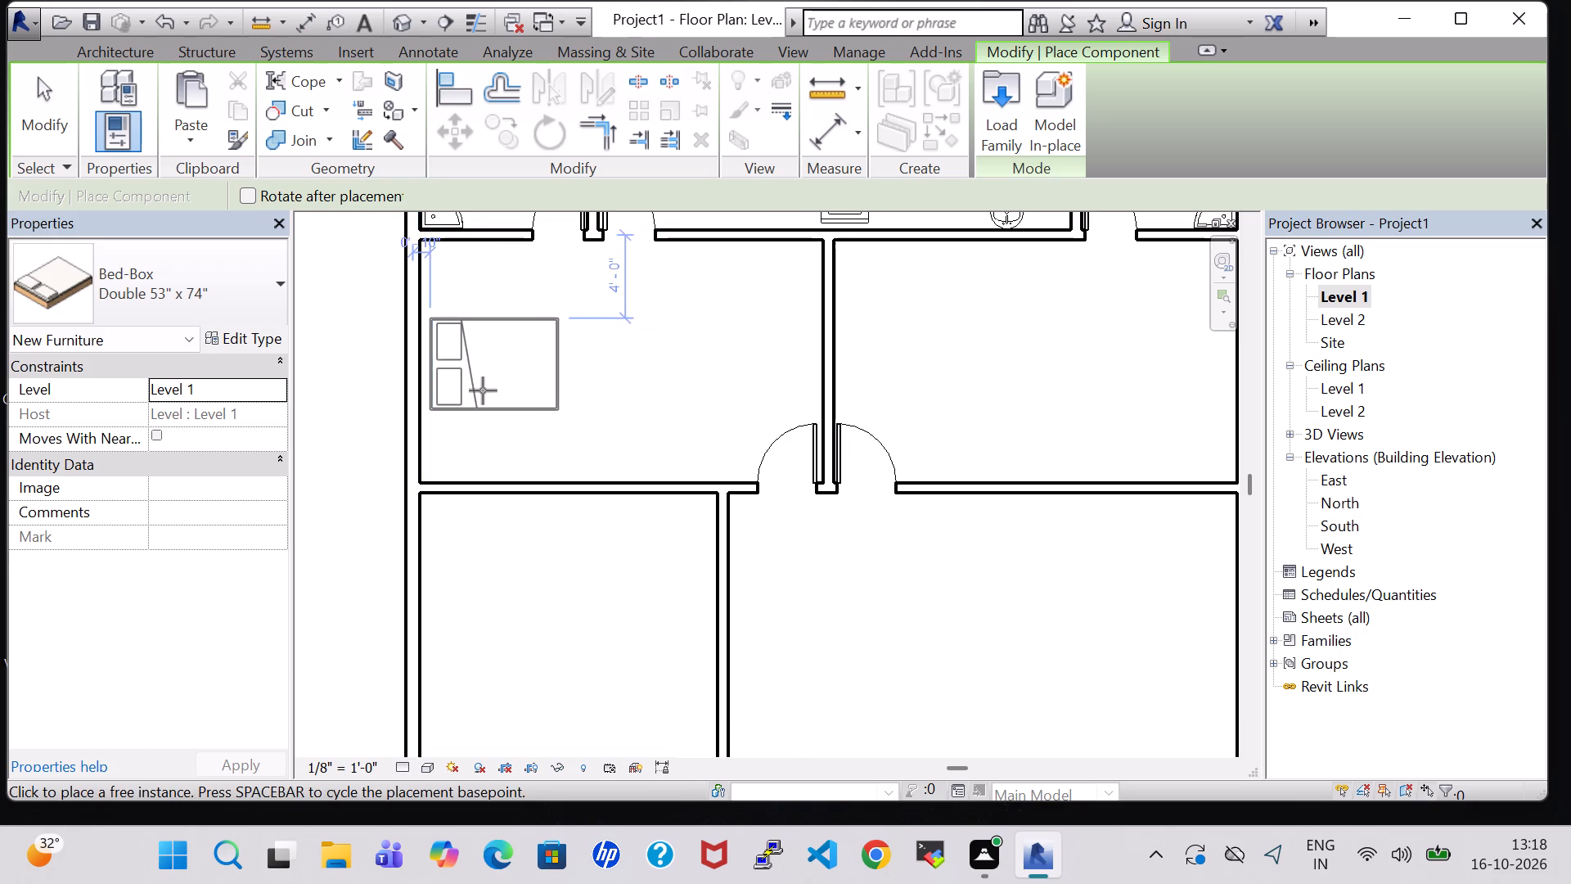
pyautogui.scroll(4, 483, 390)
pyautogui.click(468, 388)
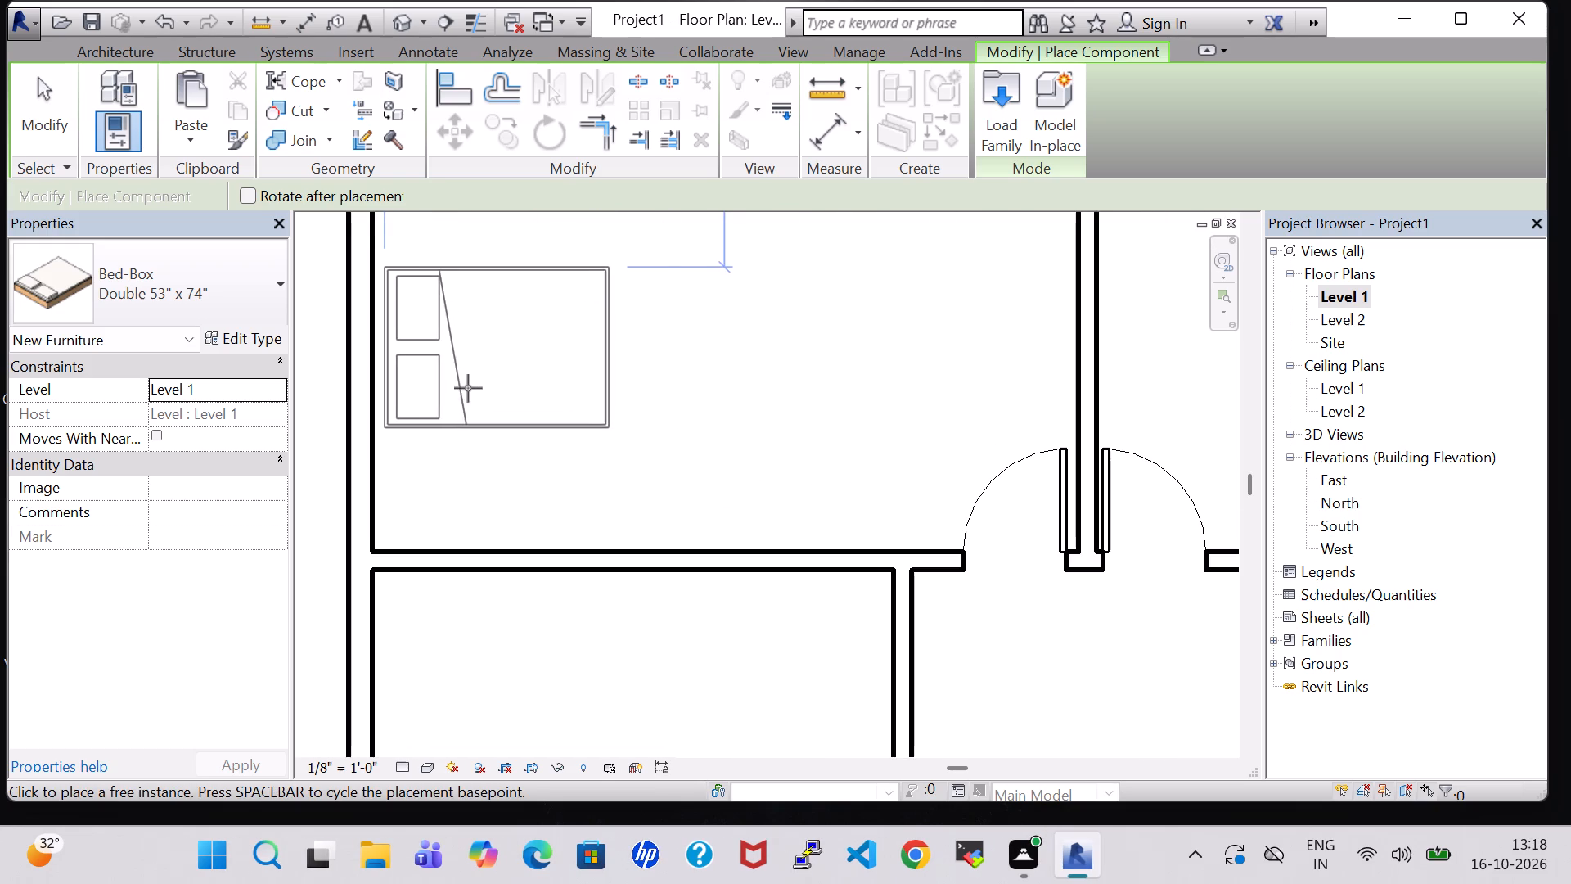
pyautogui.press('Escape')
pyautogui.press('Escape')
# Load the Casement 3x3 with Trim window family from the Windows folder of the US Imperial library.
pyautogui.scroll(-7, 808, 429)
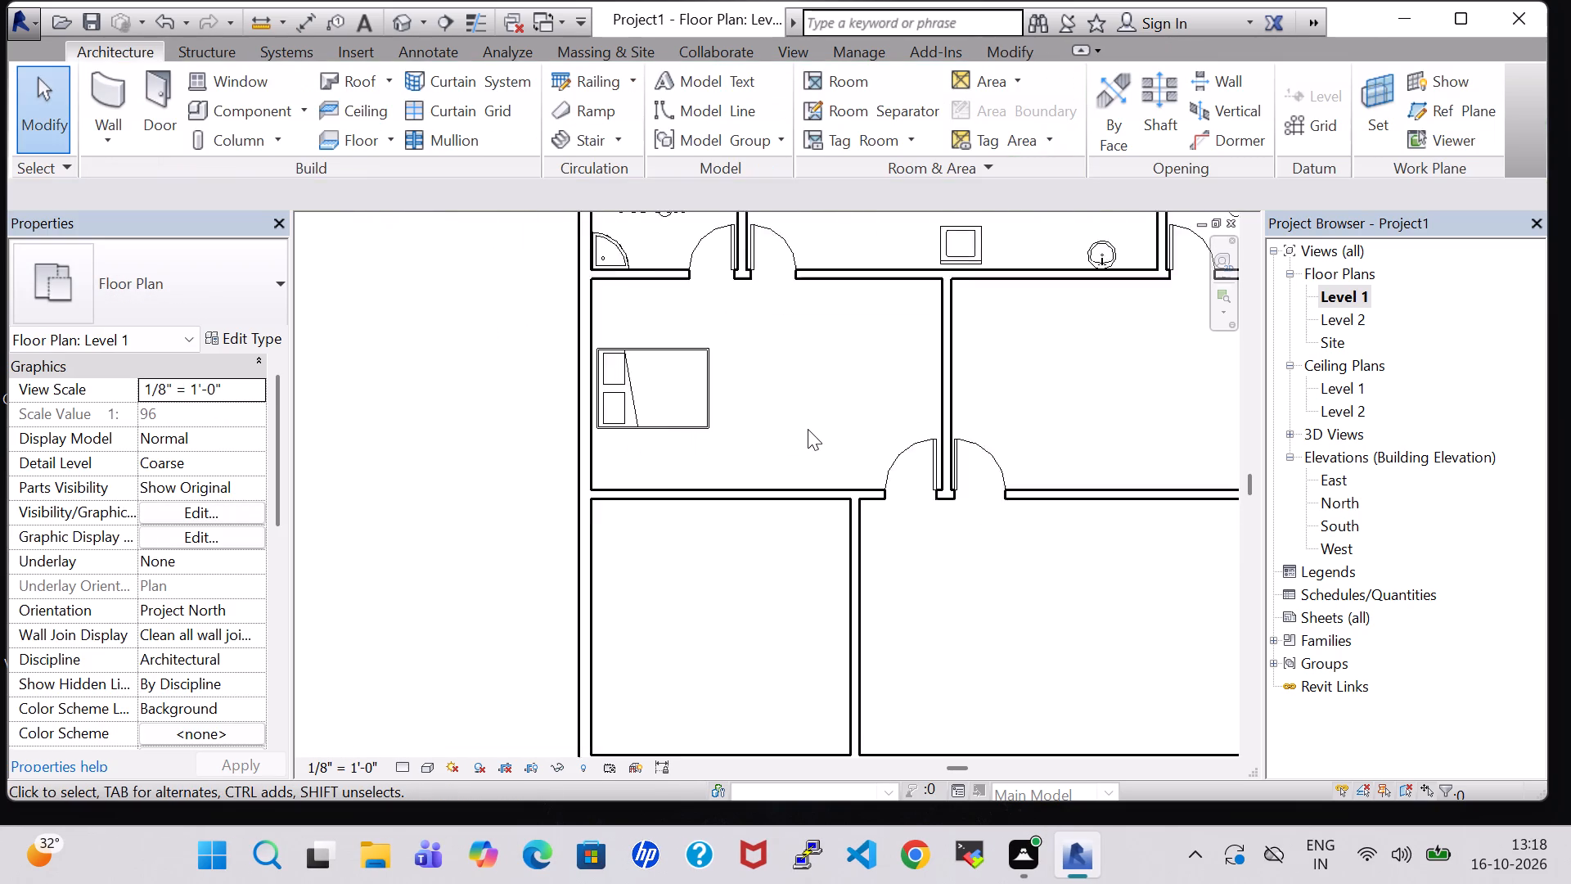
pyautogui.scroll(-2, 808, 429)
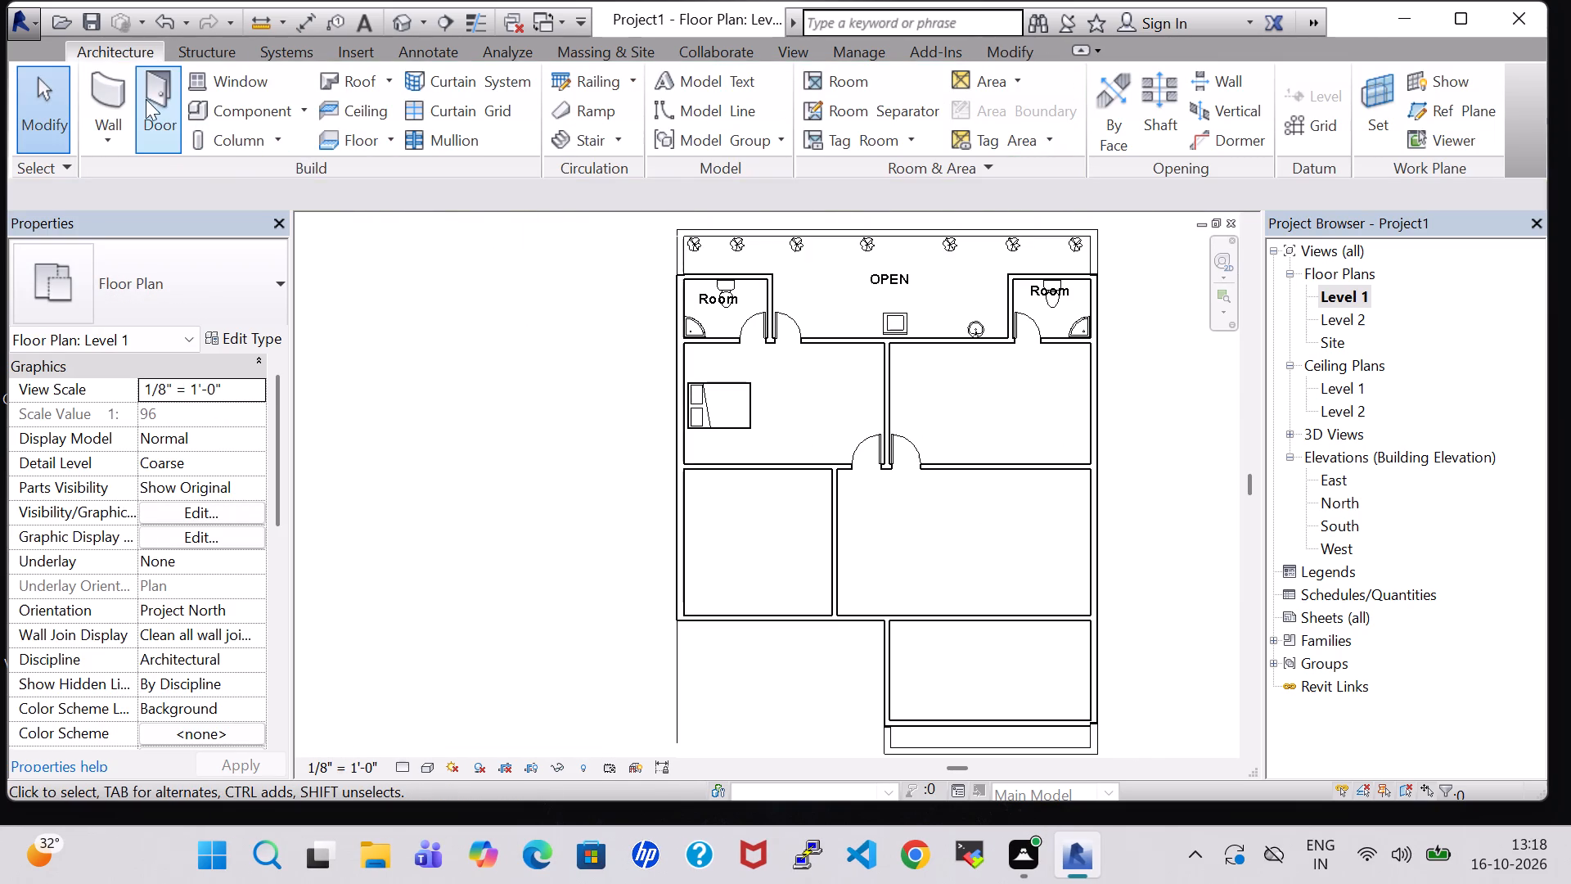
pyautogui.click(254, 81)
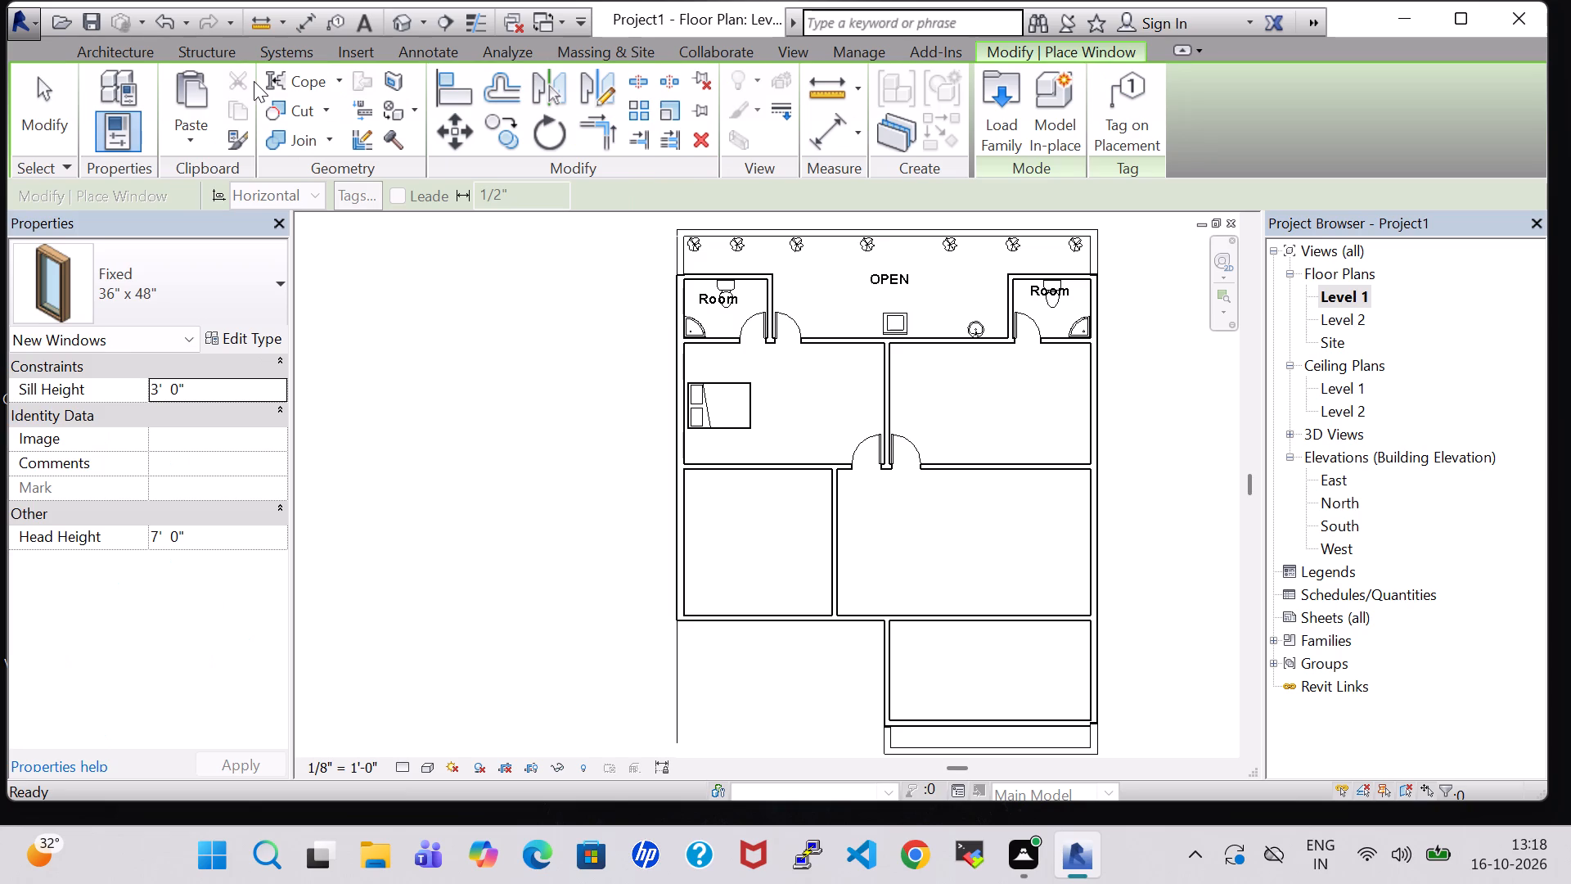
pyautogui.click(994, 89)
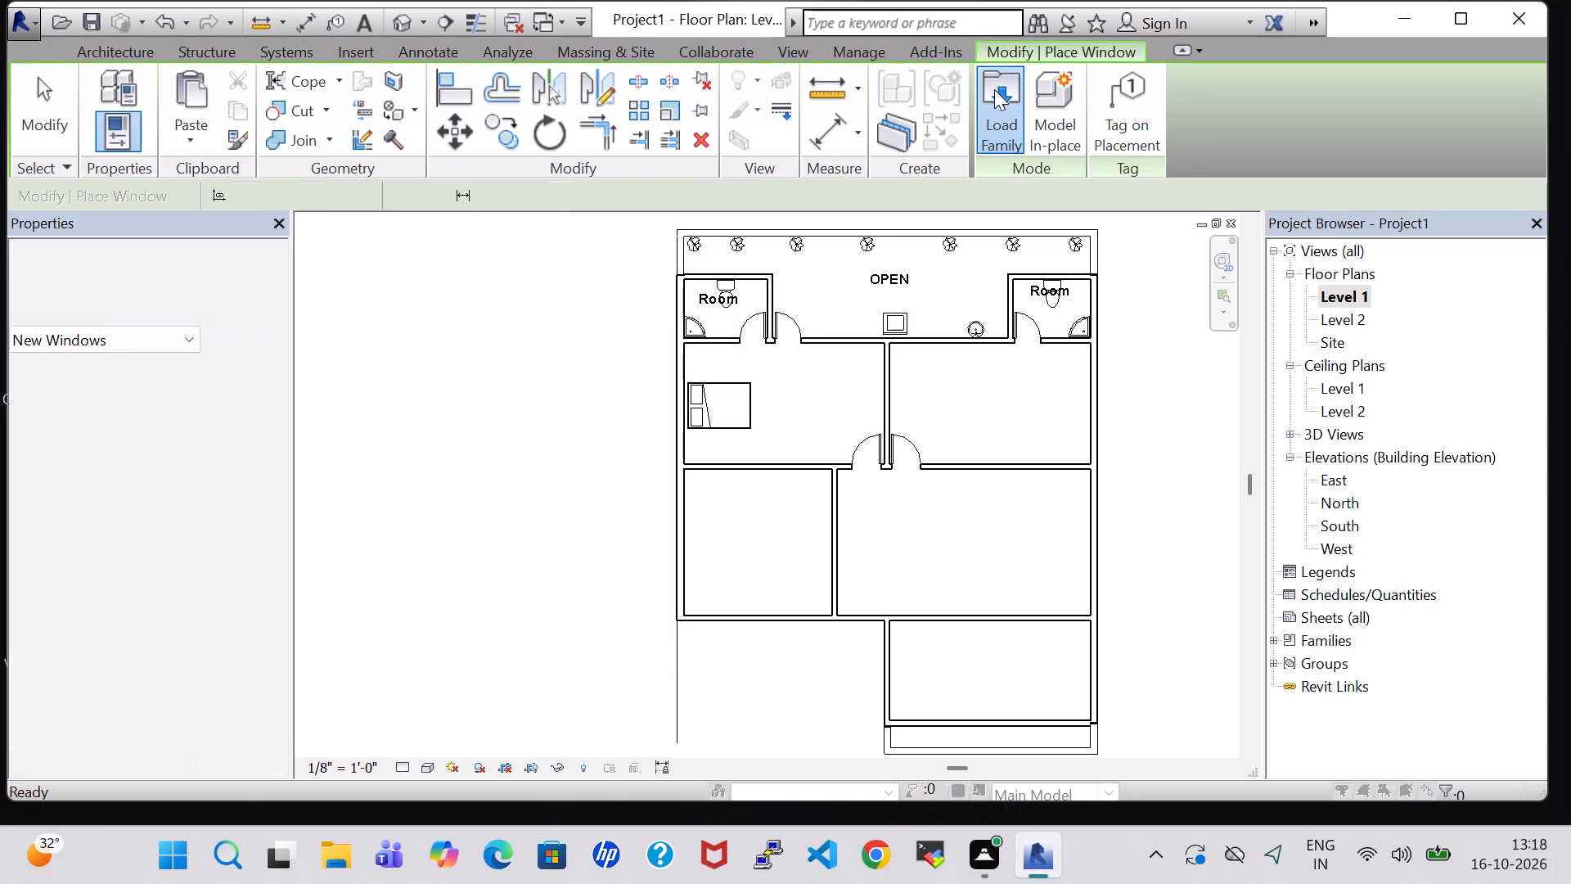
pyautogui.click(905, 545)
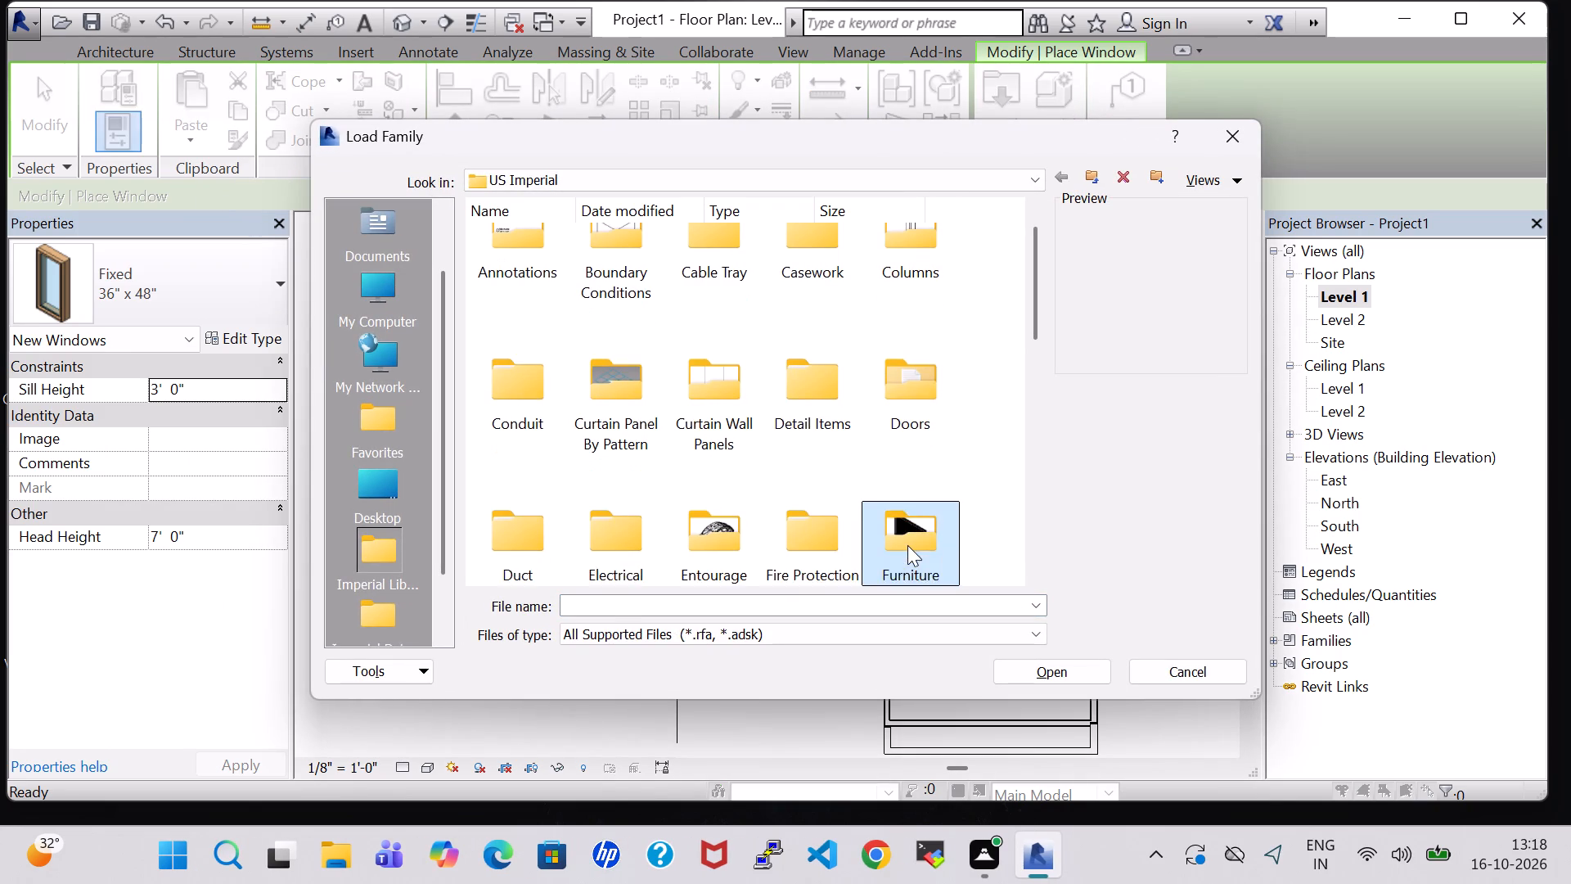
pyautogui.press('w')
pyautogui.doubleClick(749, 505)
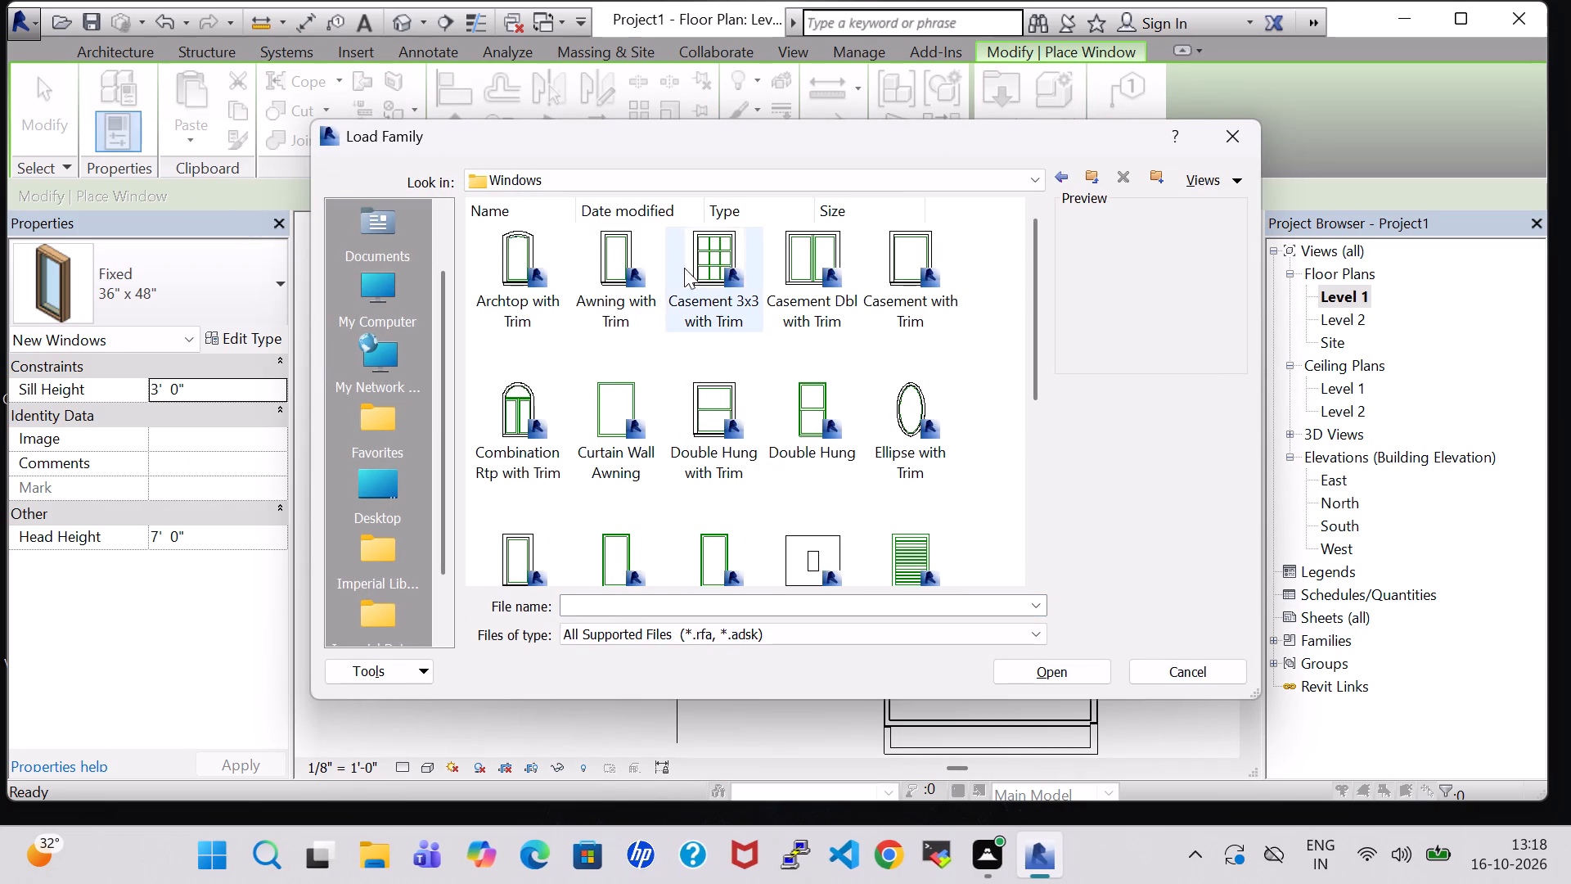
pyautogui.click(686, 264)
pyautogui.click(1039, 670)
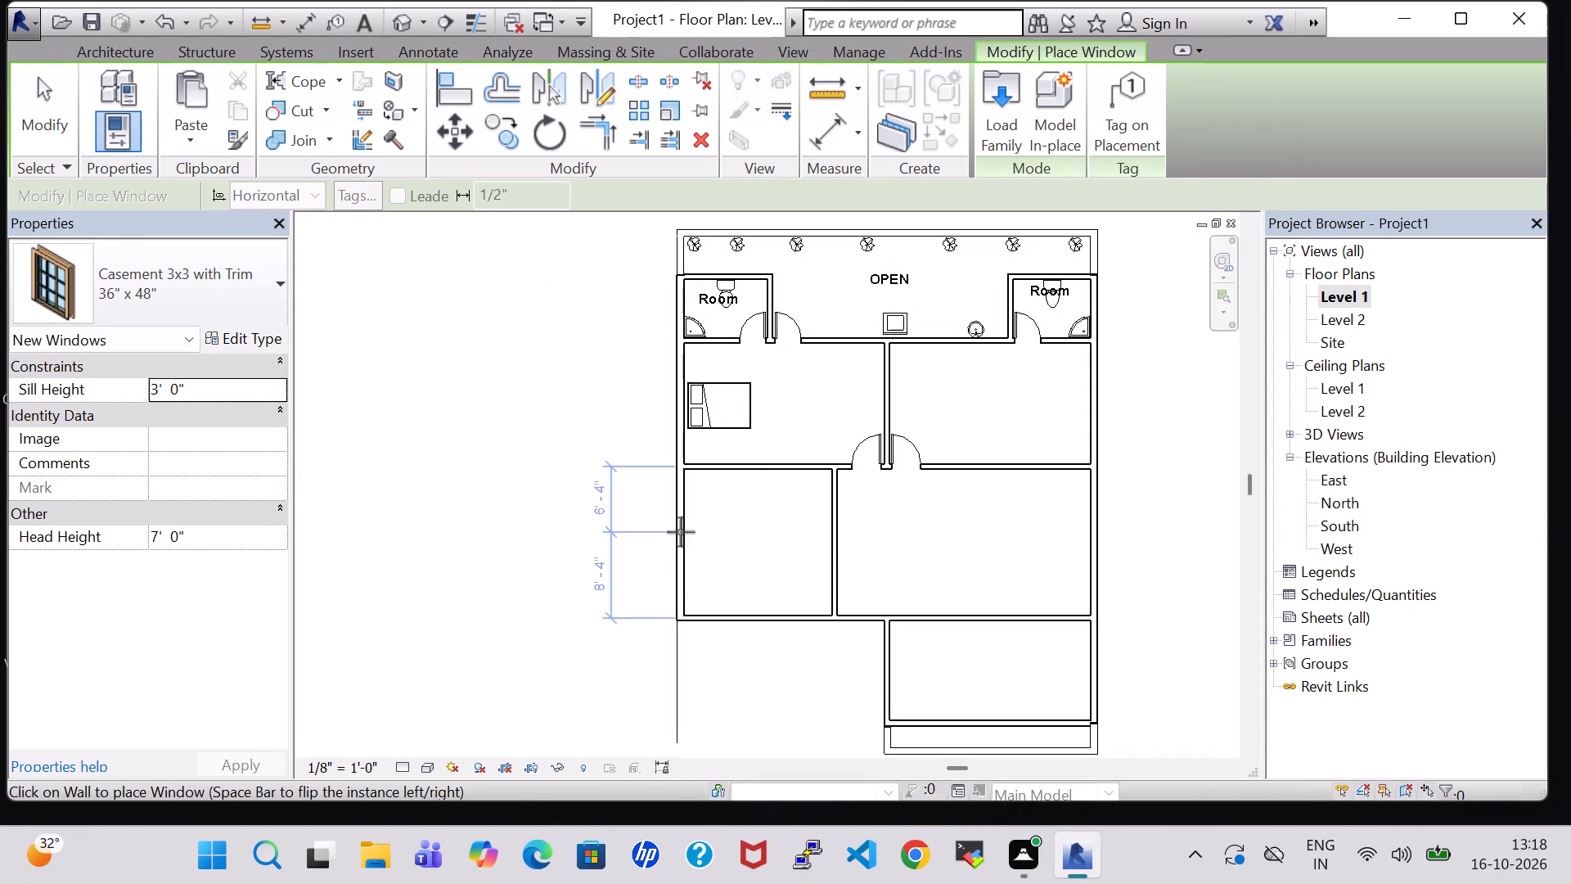
# Place 36" x 48" casement windows in the northwest bedroom's and southwest room's west walls, and in the south walls of the southwest and southernmost rooms.
pyautogui.click(676, 408)
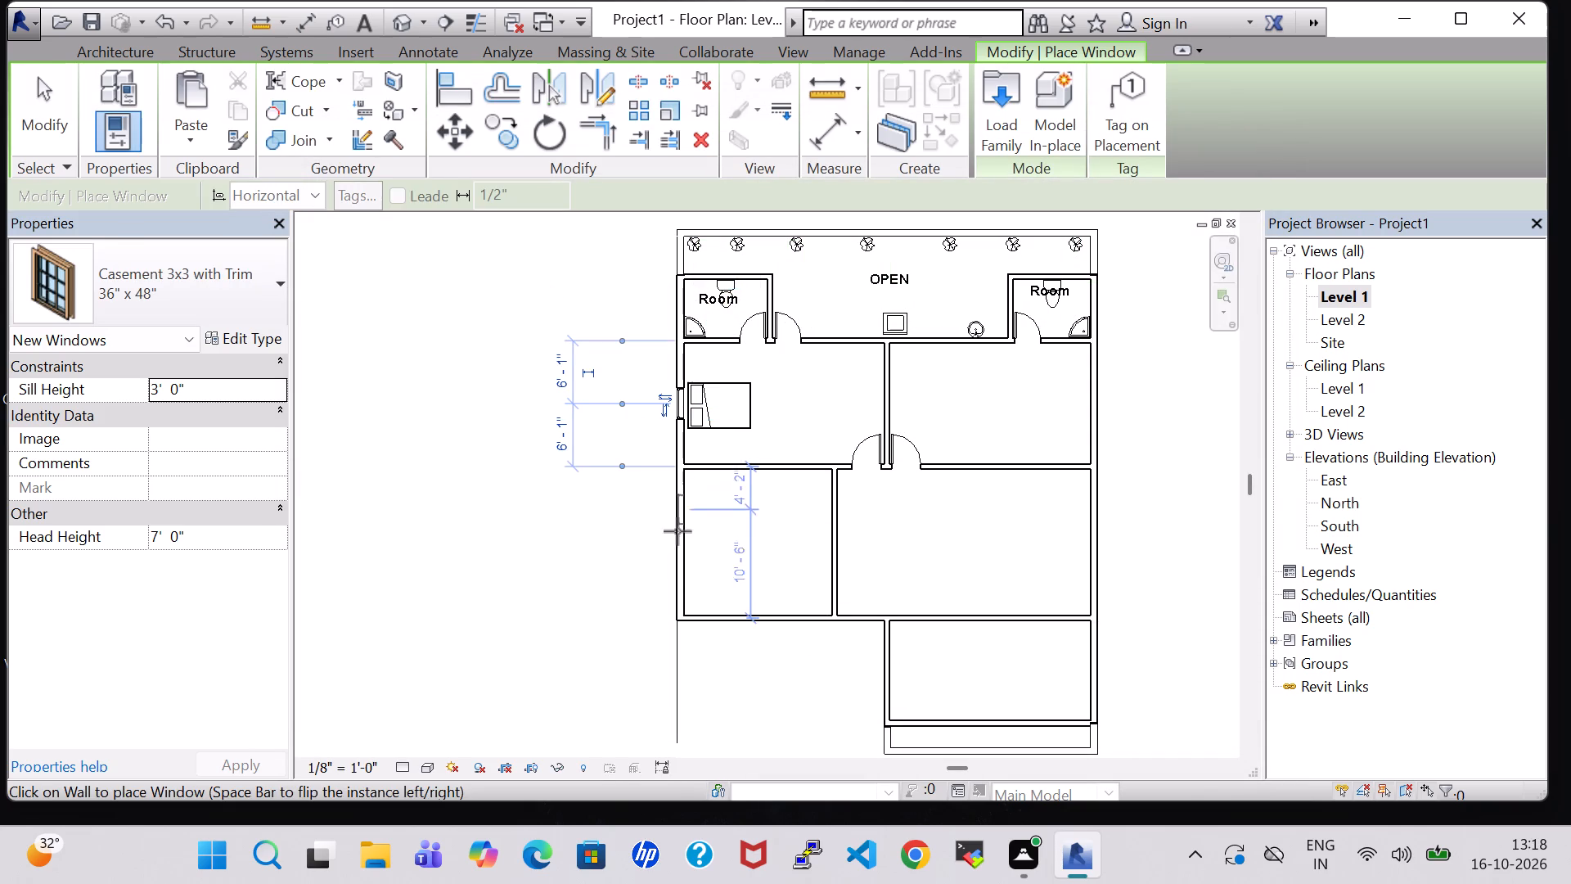
pyautogui.click(679, 545)
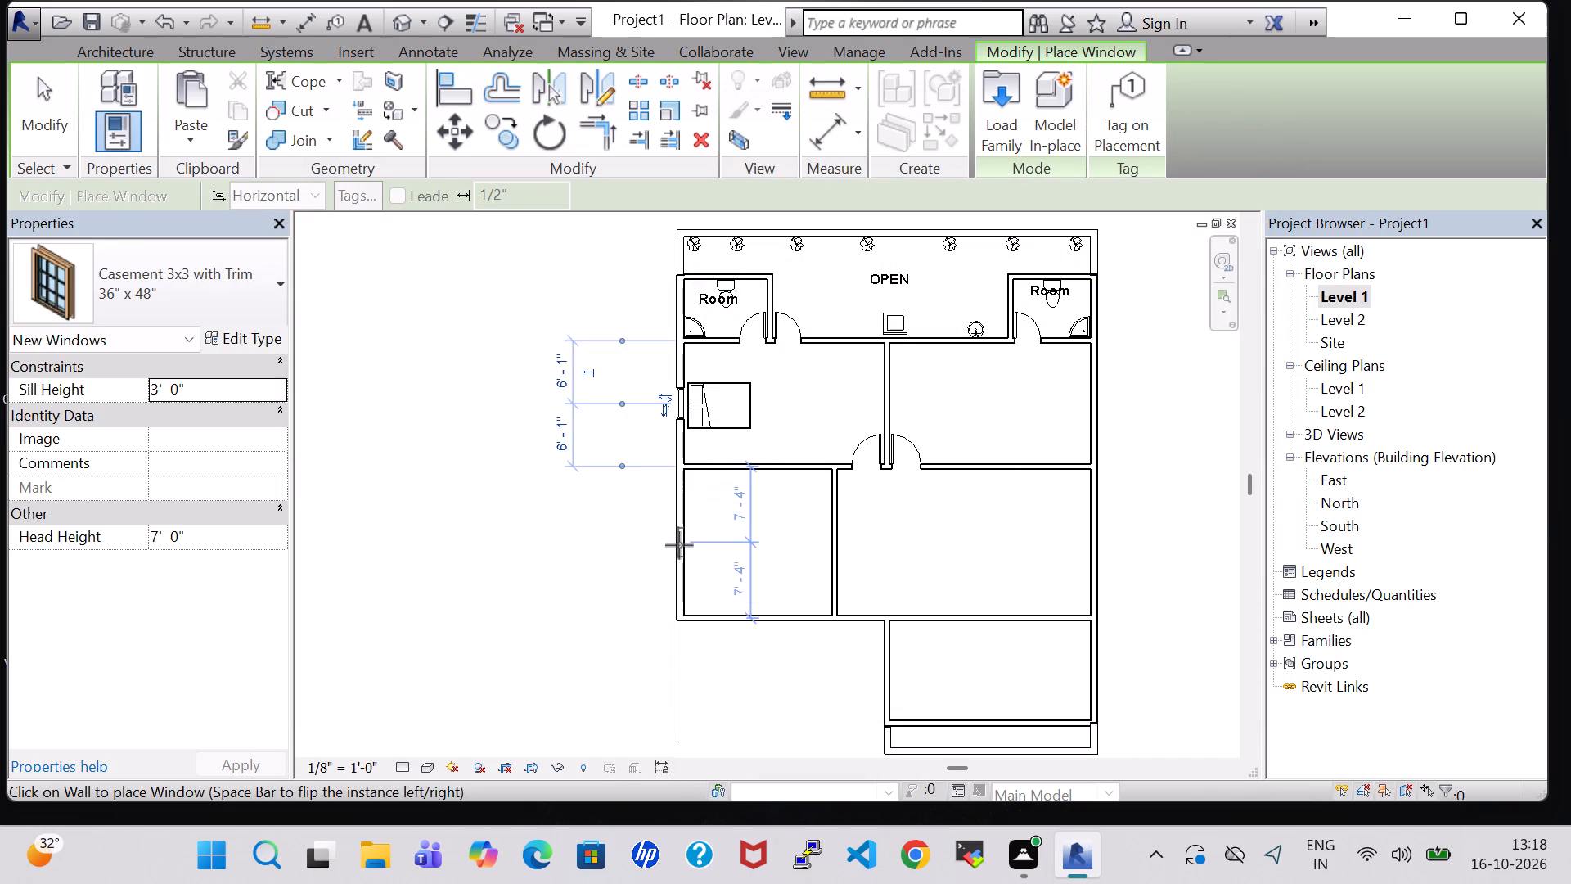
pyautogui.moveTo(737, 585); pyautogui.dragTo(770, 507, button='middle')
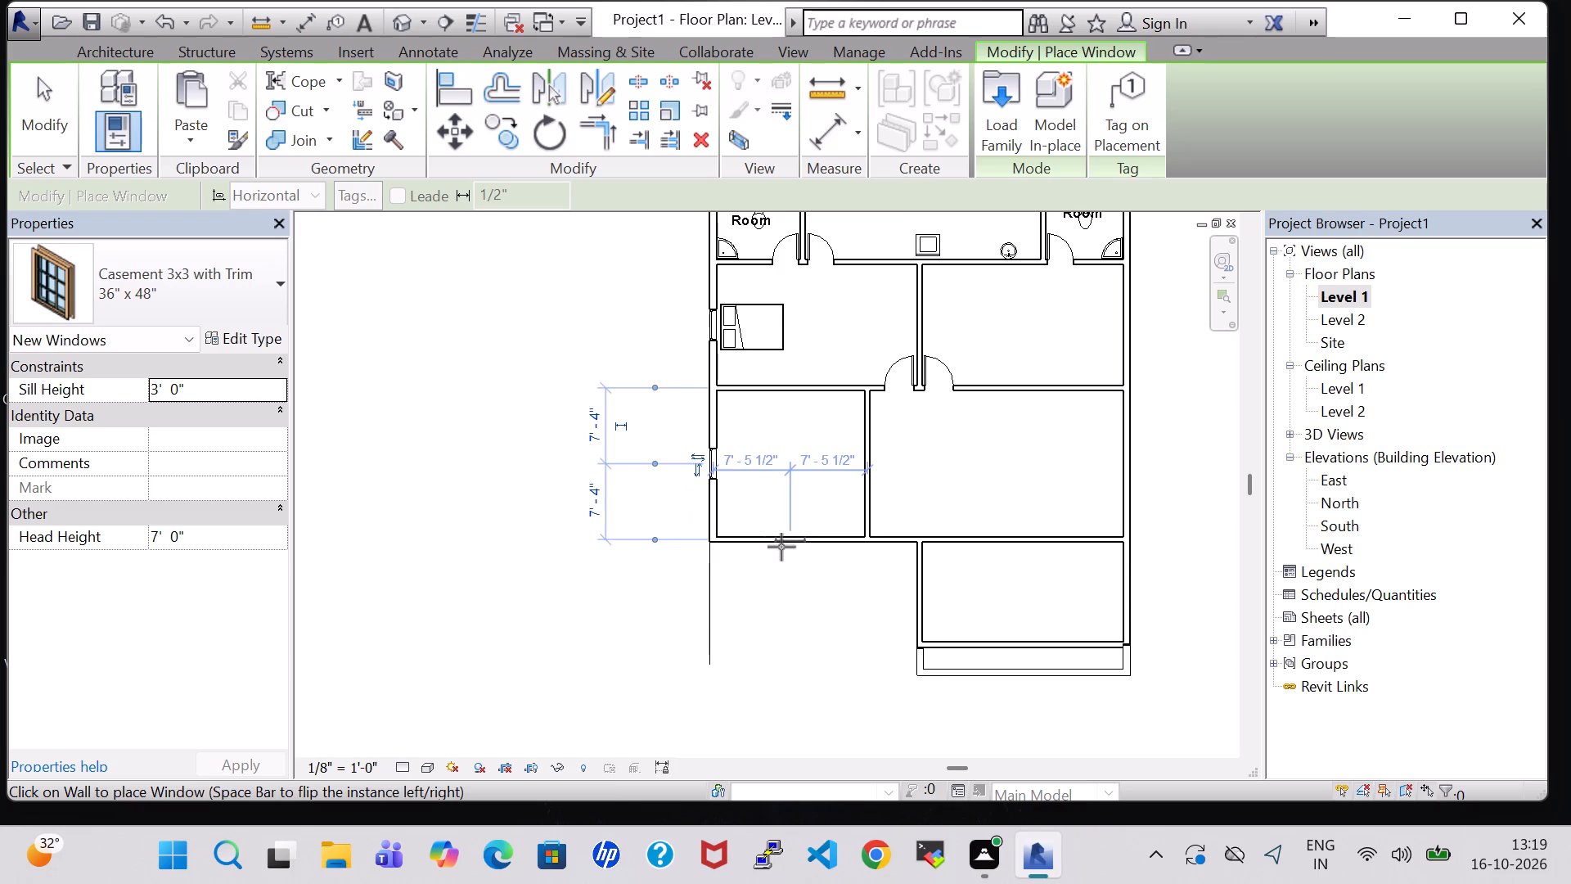
pyautogui.click(781, 547)
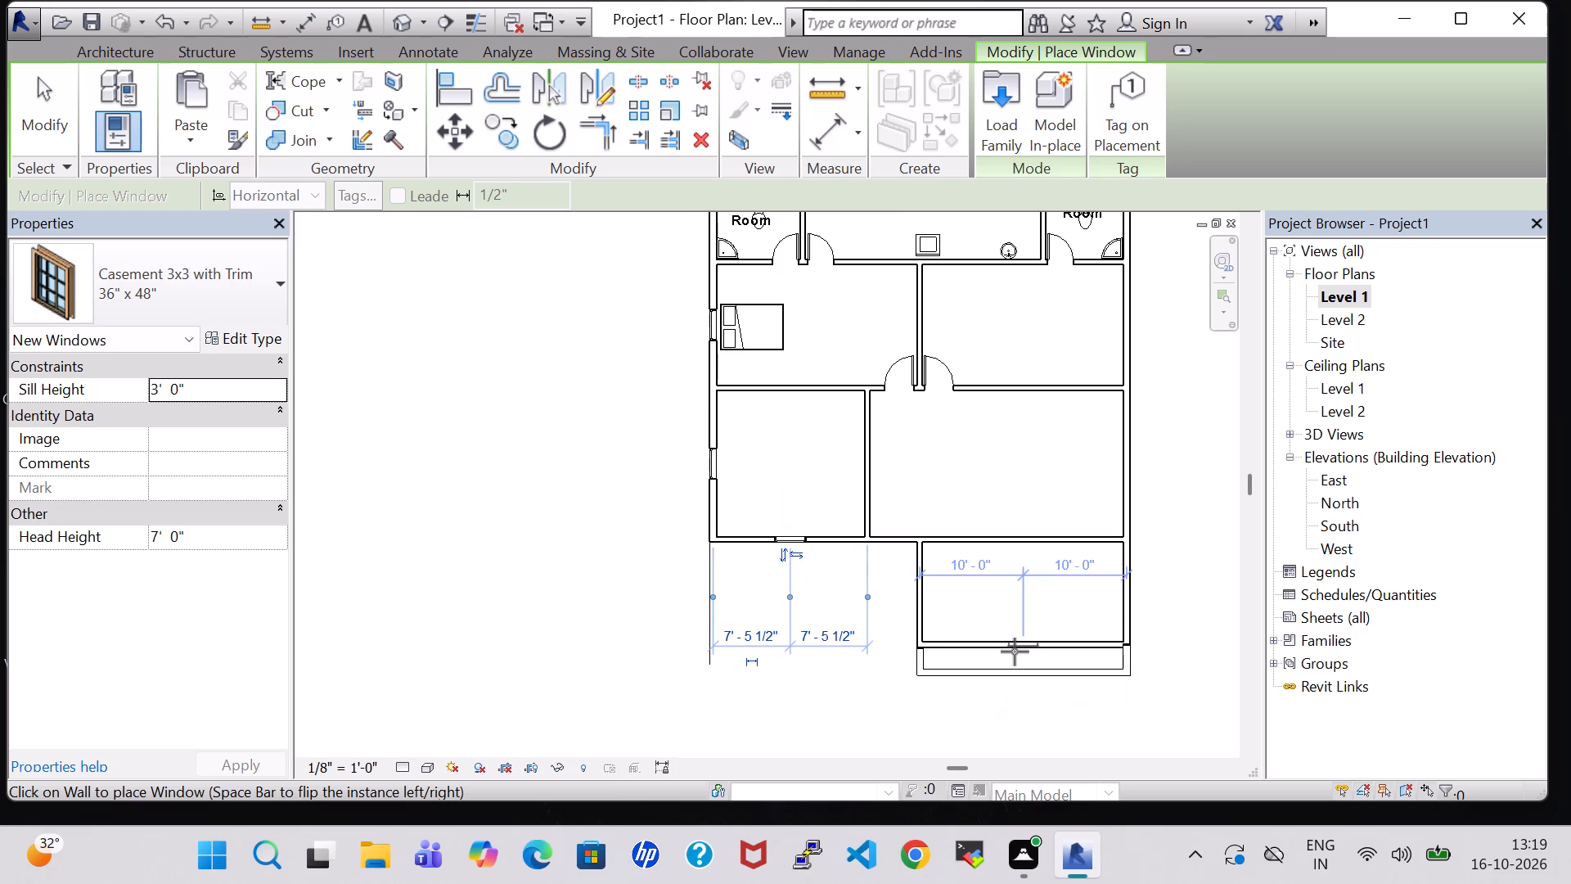
pyautogui.click(1011, 655)
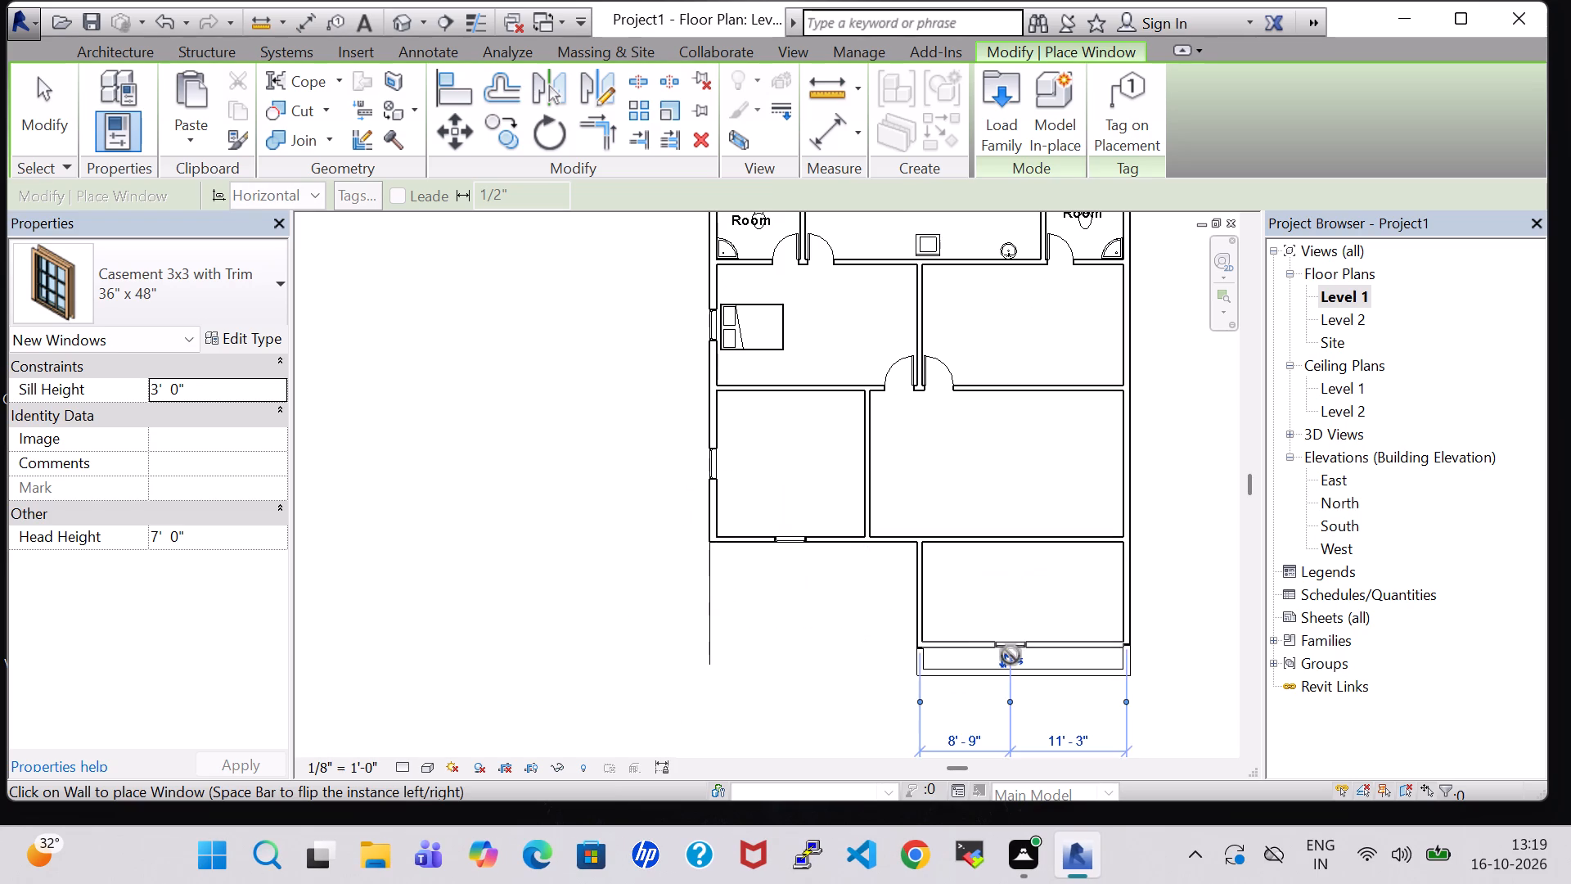
# Place three 36" x 48" casement windows in the east wall, each midway along the southernmost room, the large middle room and the northeast bedroom.
pyautogui.moveTo(1194, 627); pyautogui.dragTo(1009, 628, button='middle')
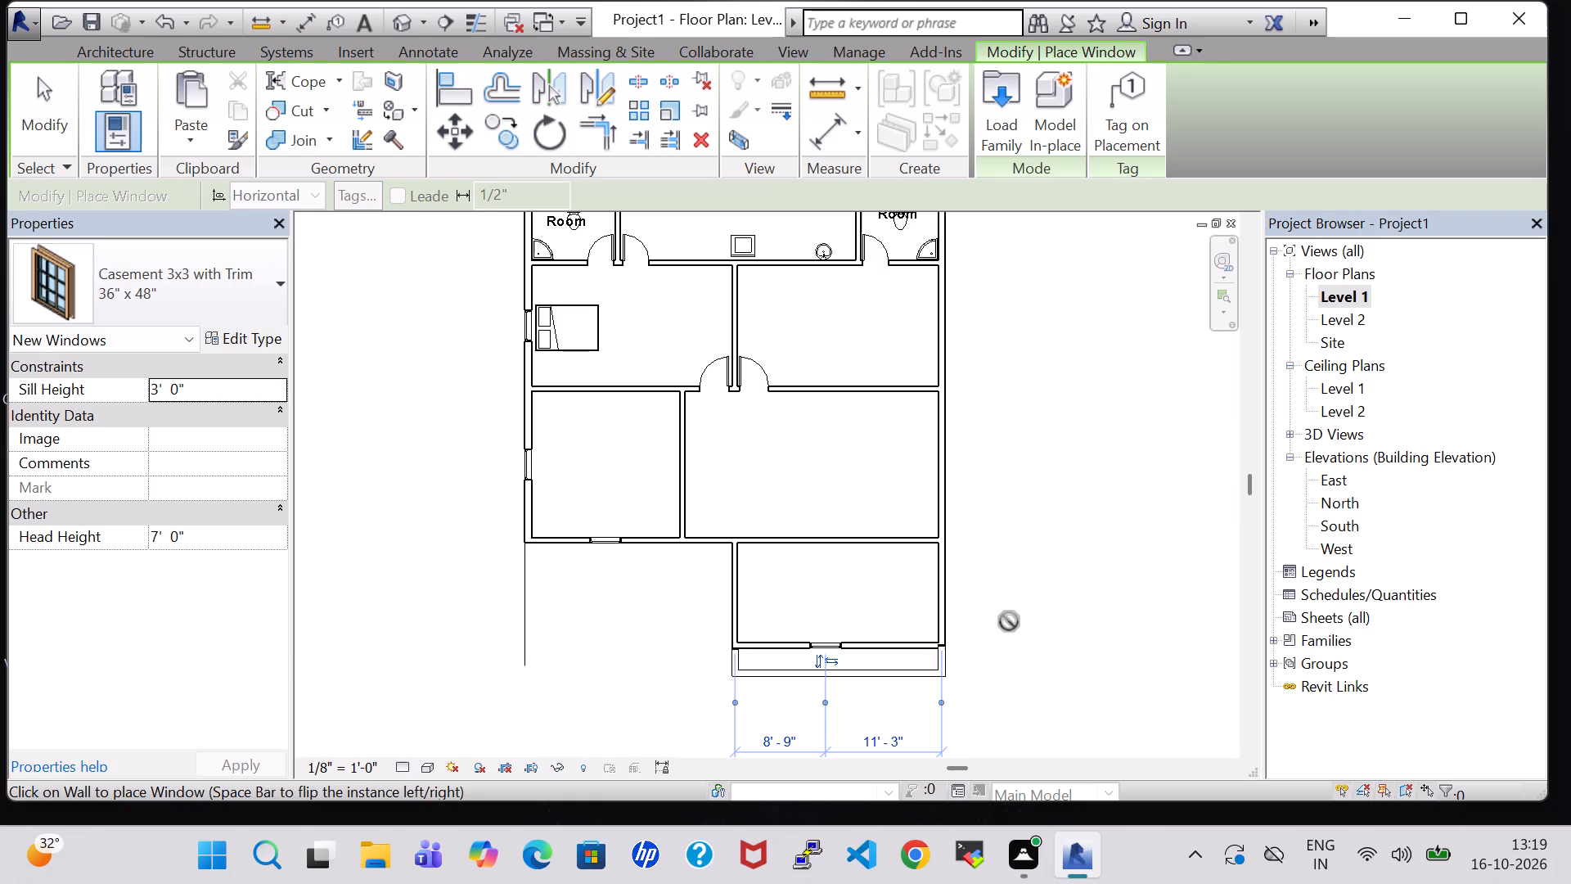
pyautogui.click(946, 598)
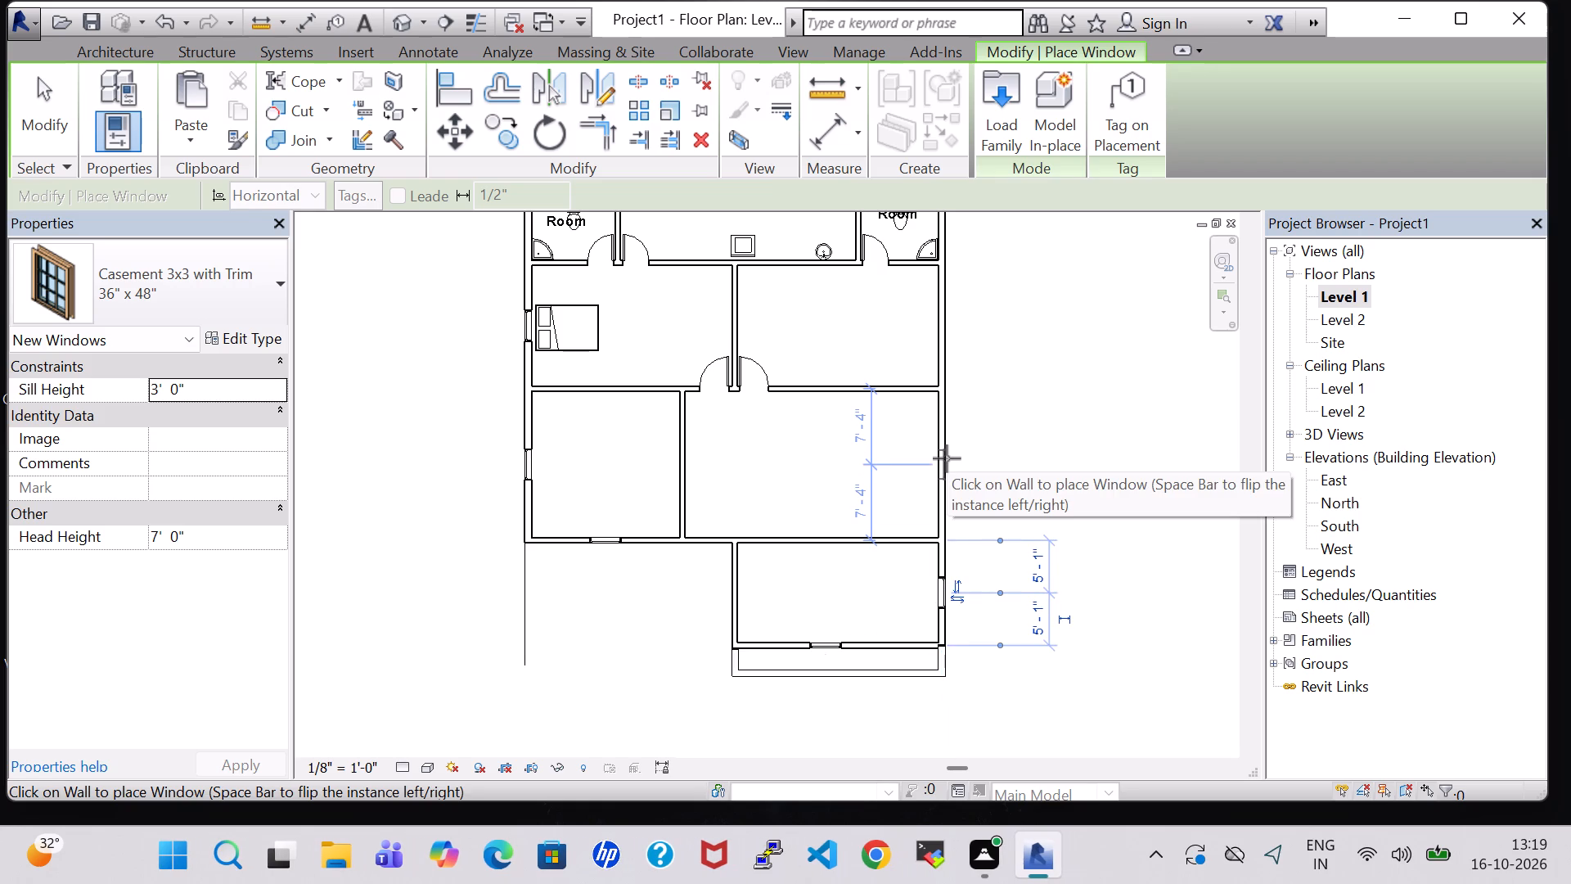
pyautogui.click(947, 458)
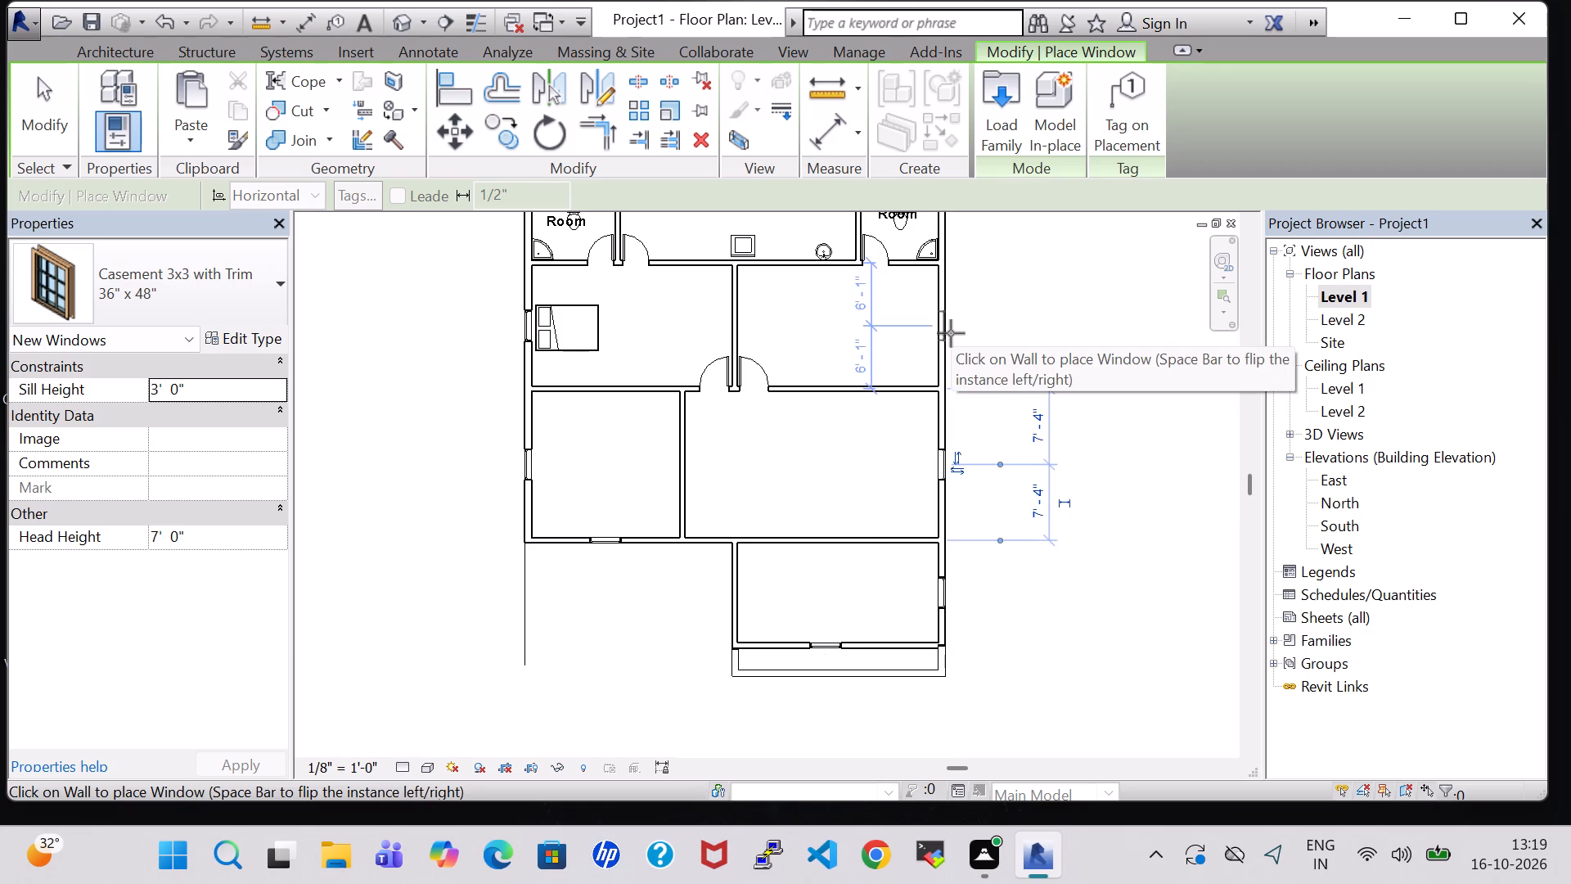
pyautogui.click(951, 333)
pyautogui.scroll(1, 1083, 323)
pyautogui.moveTo(1083, 323); pyautogui.dragTo(1101, 475, button='middle')
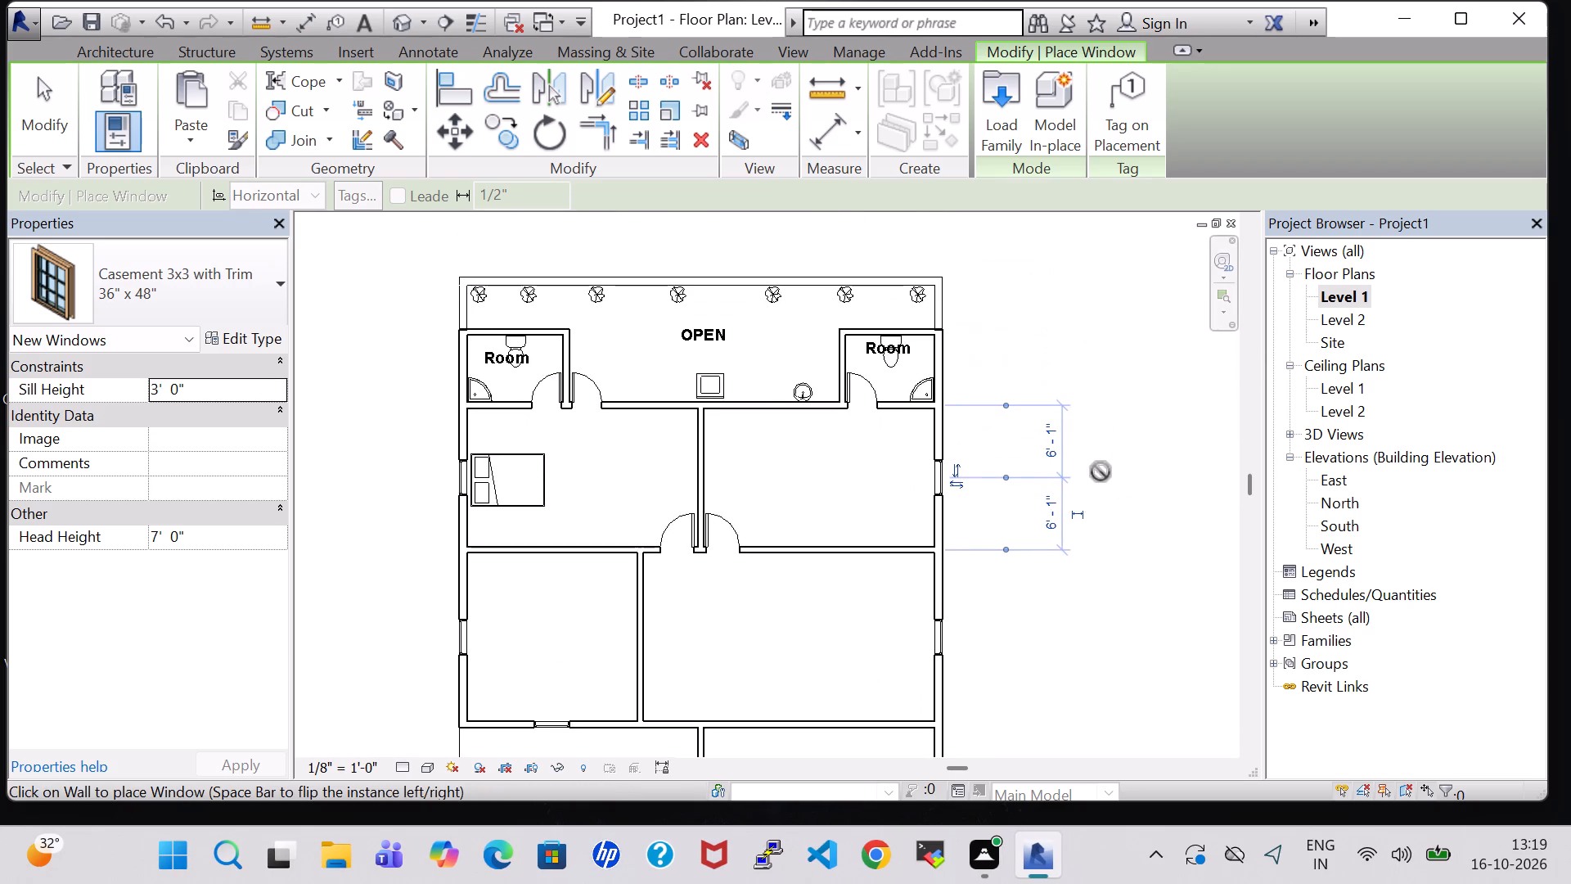
pyautogui.scroll(-2, 1101, 453)
pyautogui.press('Escape')
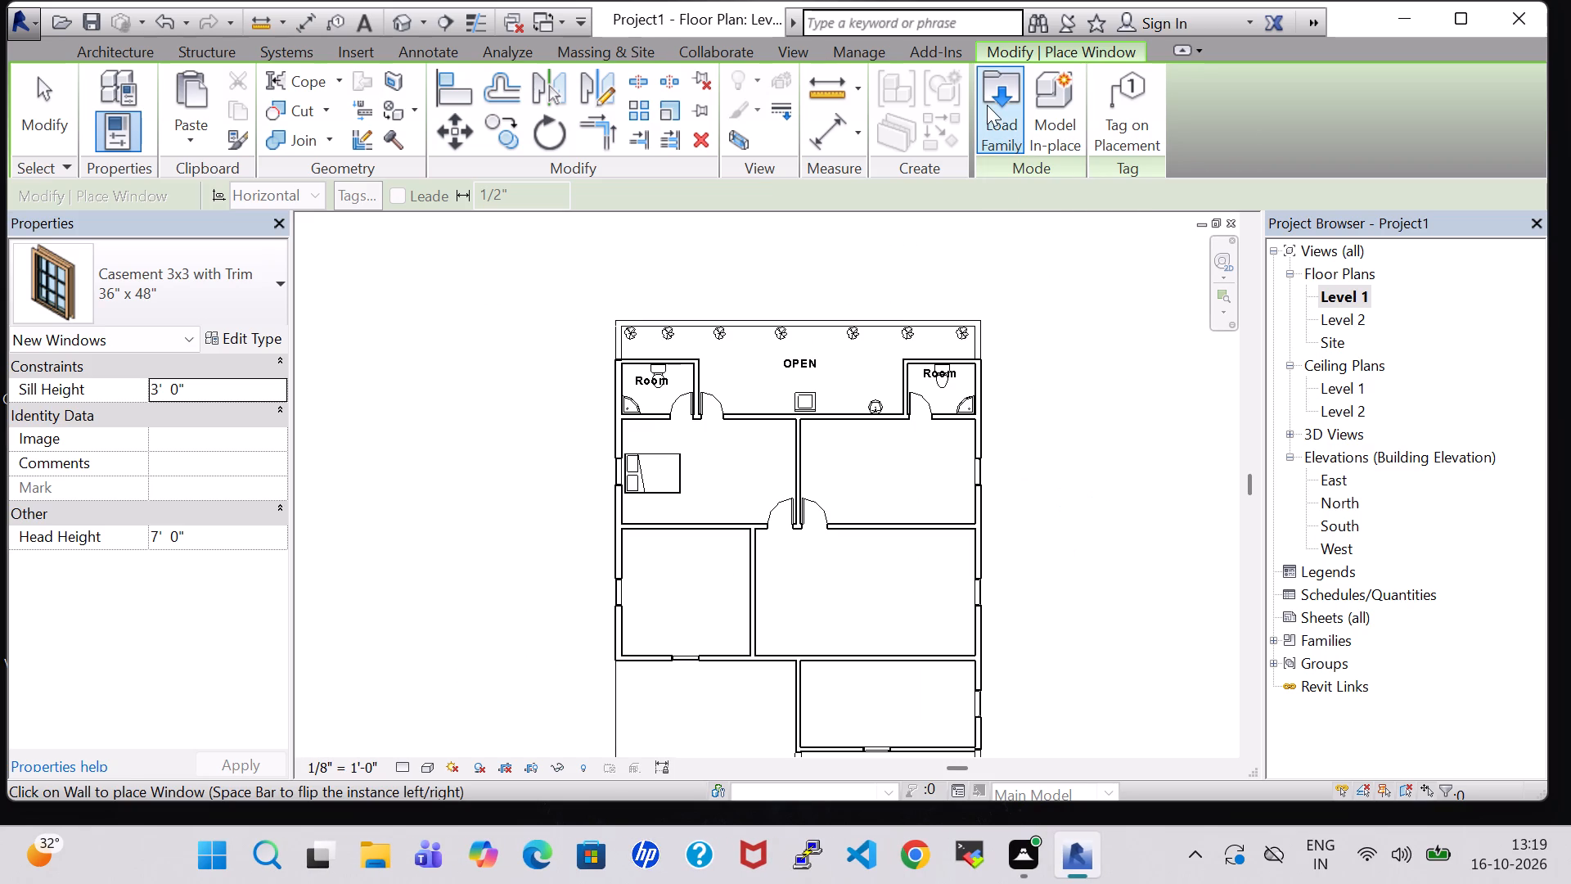
# Load the Transom with Trim window family from the Windows folder of the US Imperial library.
pyautogui.click(987, 105)
pyautogui.click(917, 554)
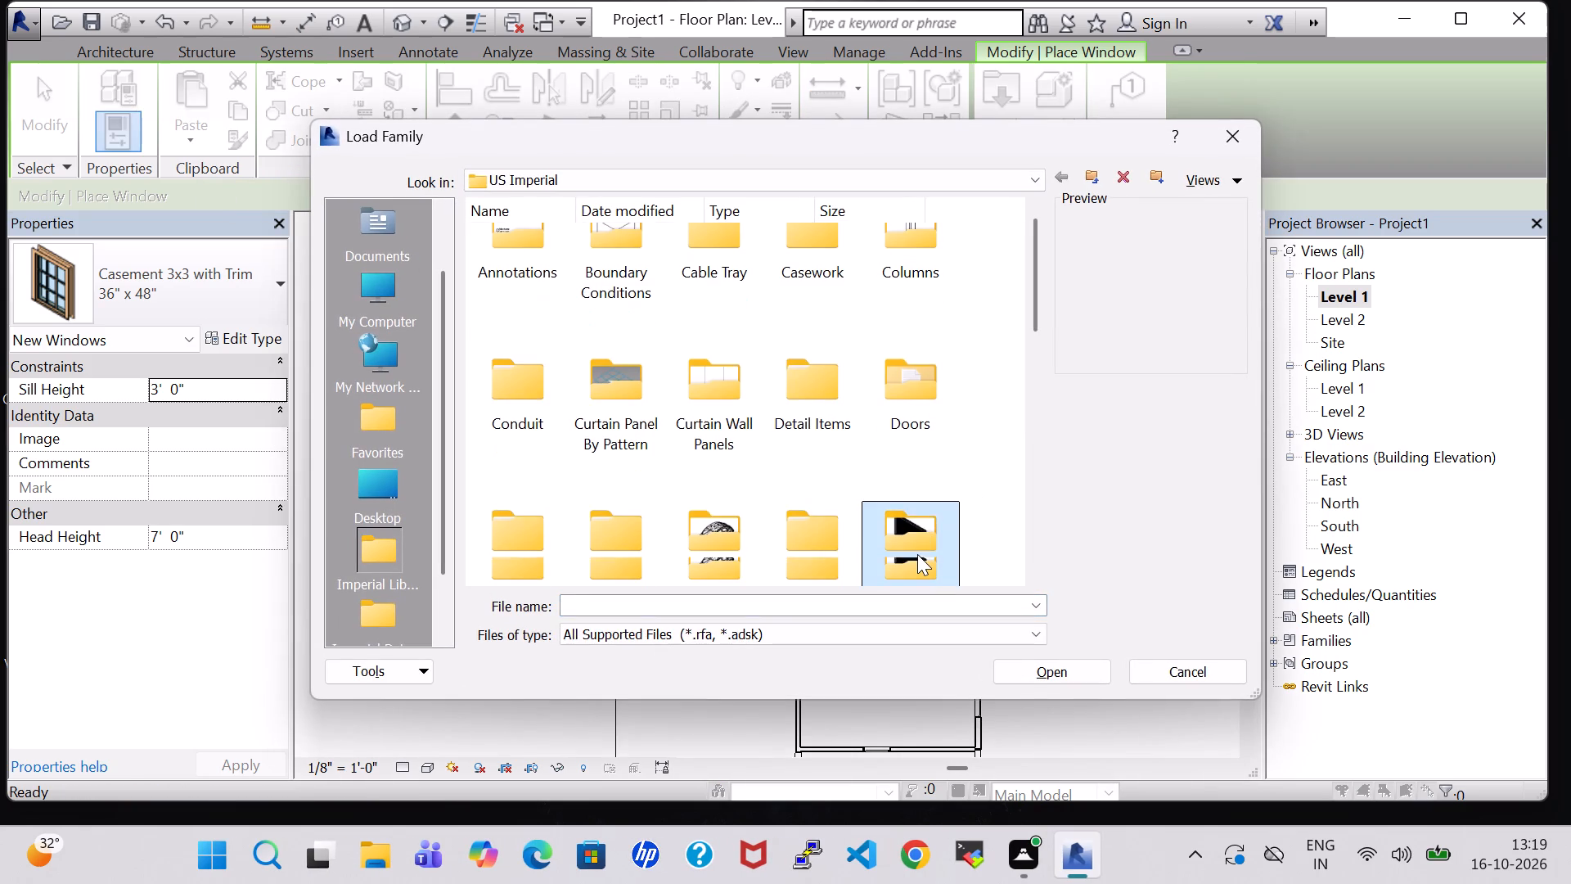
pyautogui.press('w')
pyautogui.doubleClick(693, 531)
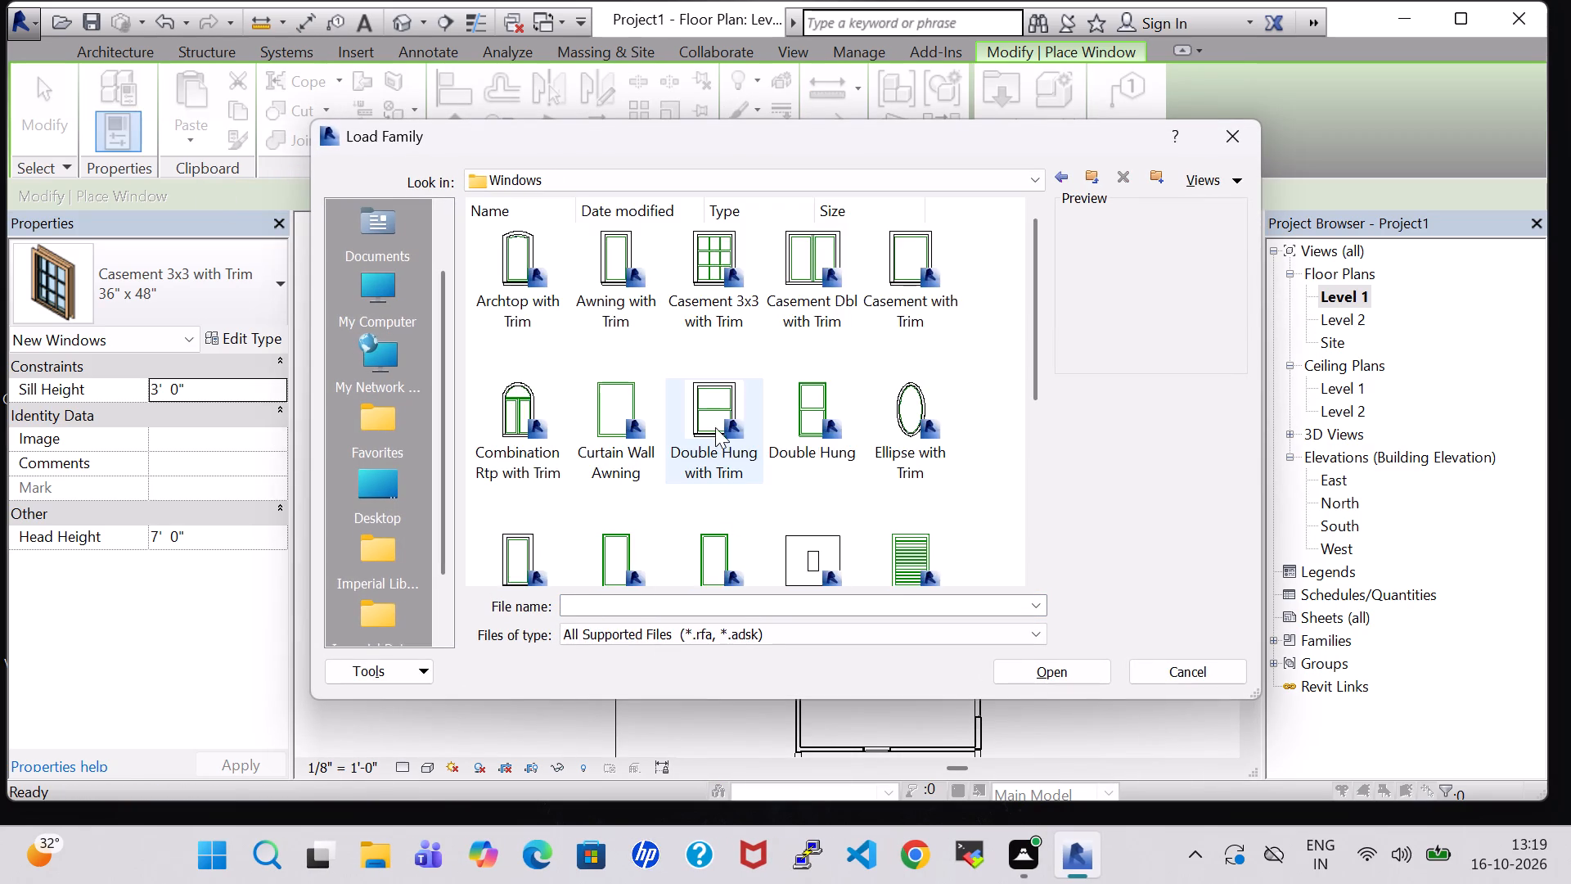
pyautogui.scroll(-2, 711, 417)
pyautogui.click(831, 396)
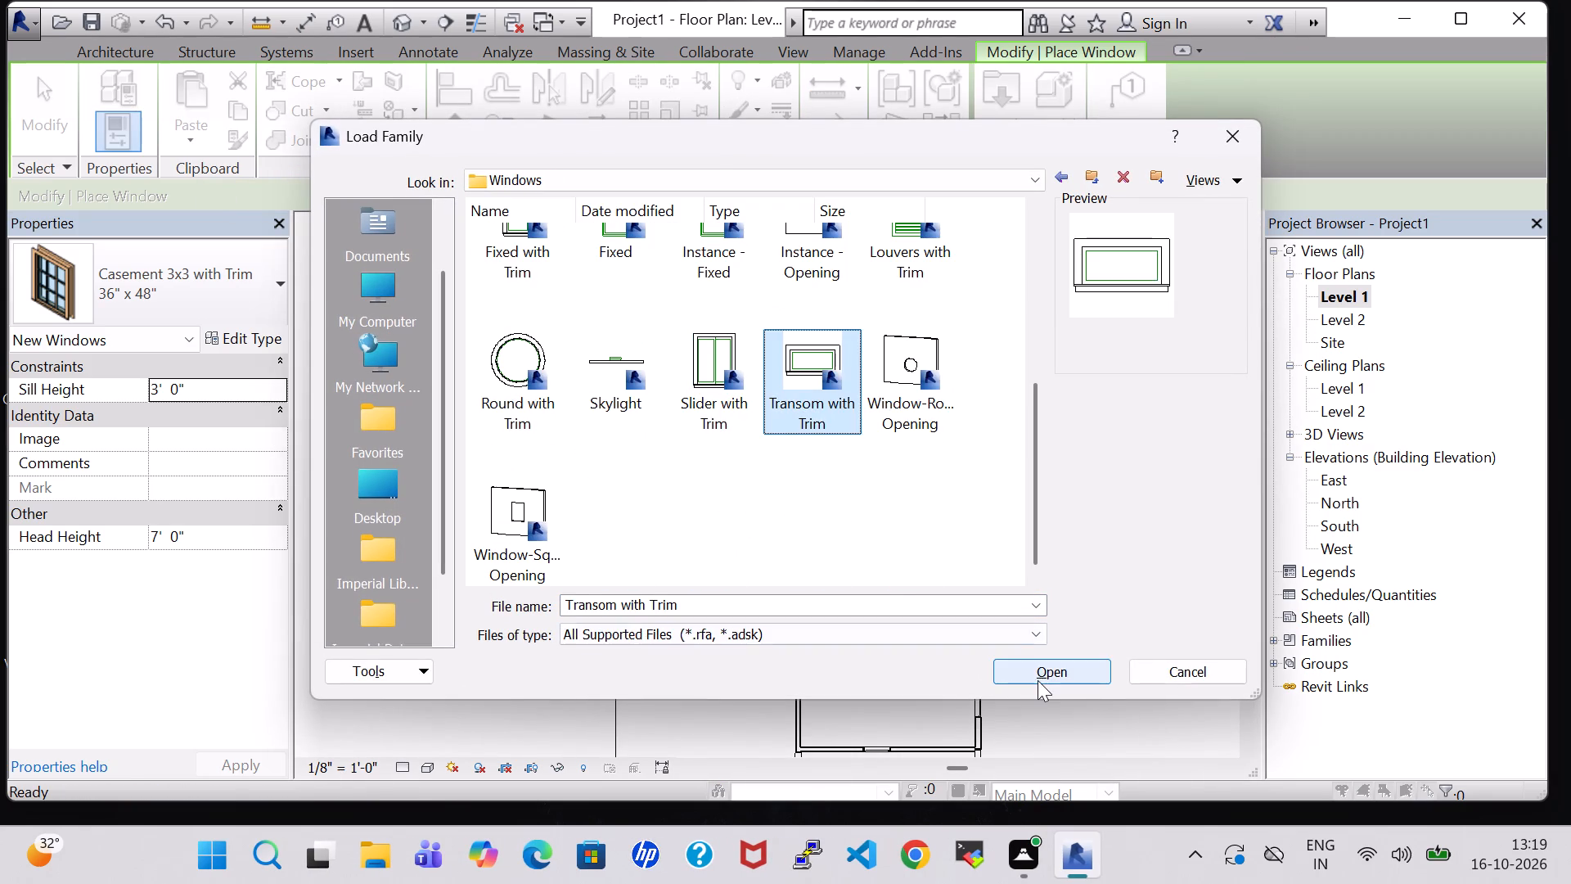
pyautogui.click(1038, 680)
# Place a 24" x 24" Transom with Trim window in the outer wall of each small toilet room, first east and then west.
pyautogui.scroll(8, 970, 426)
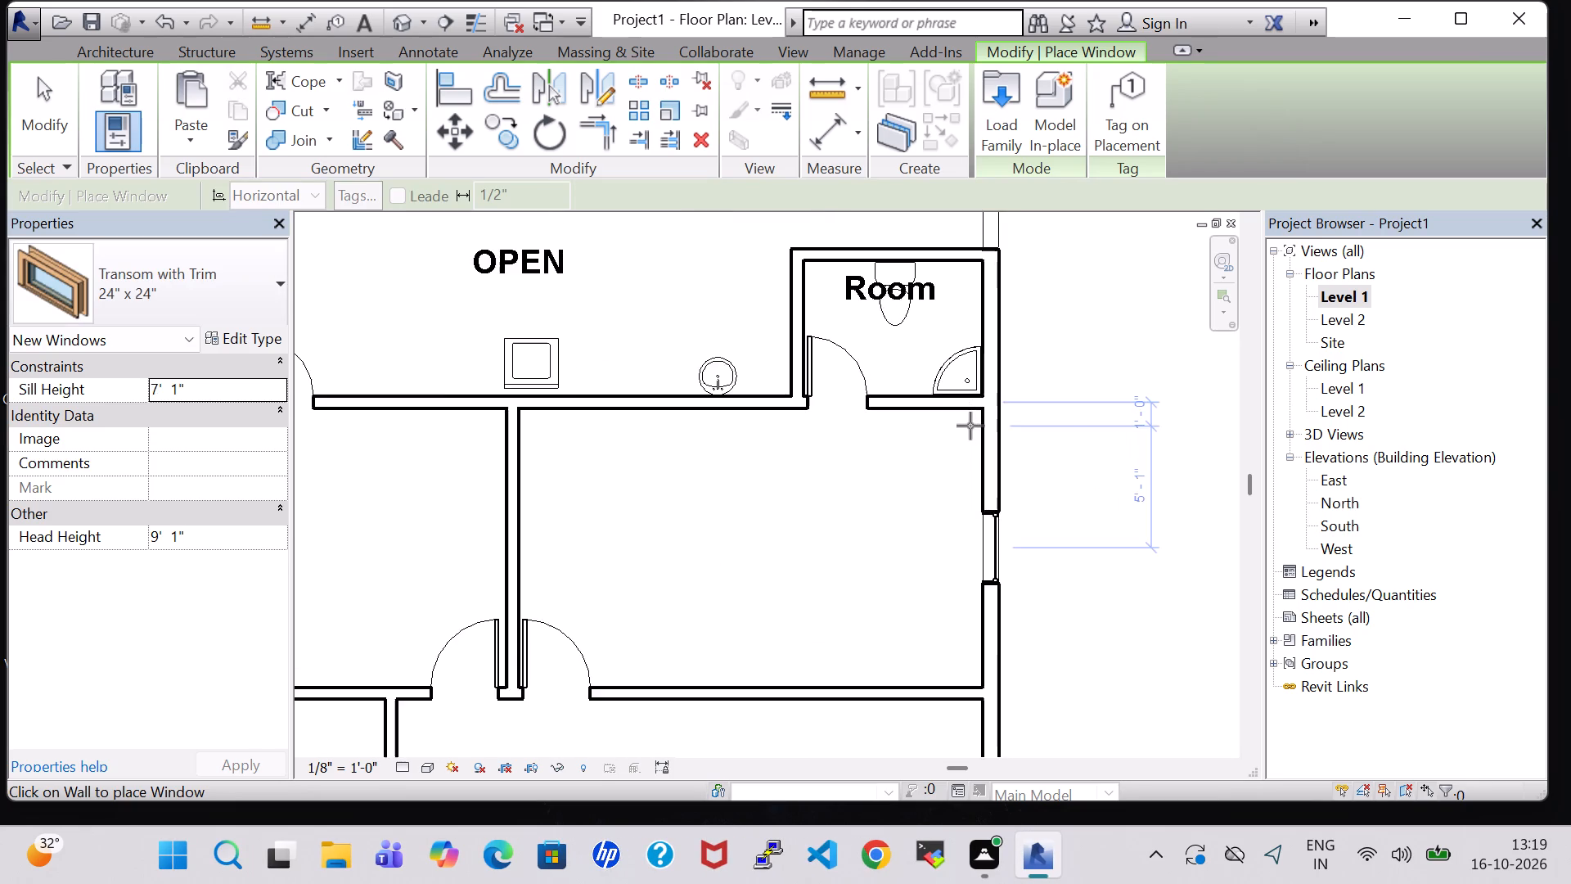
pyautogui.click(997, 295)
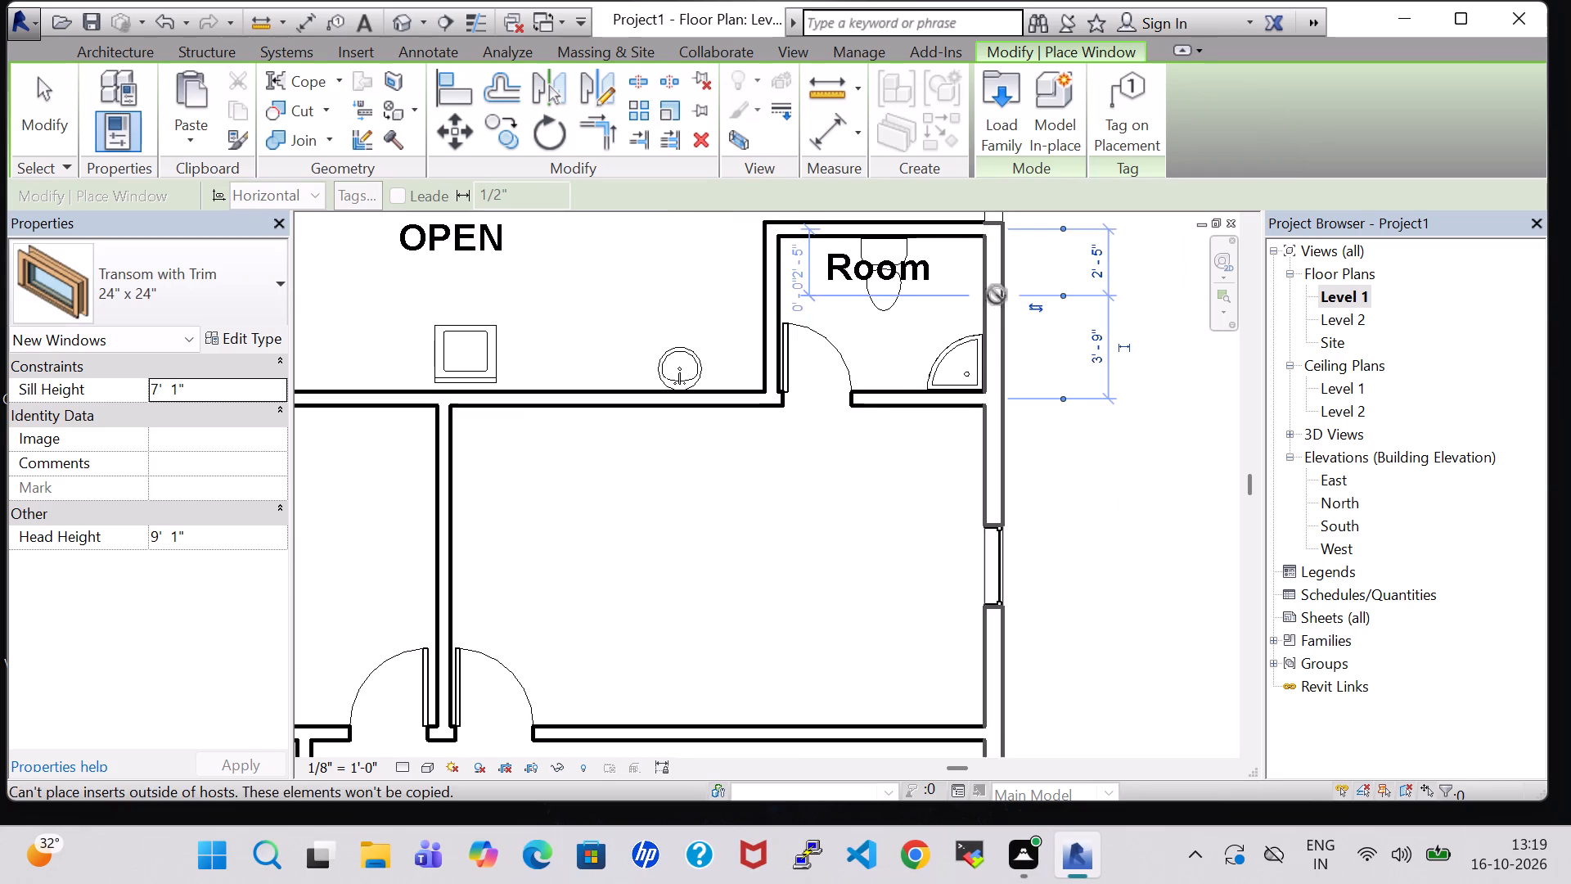
pyautogui.moveTo(691, 488); pyautogui.dragTo(1146, 636, button='middle')
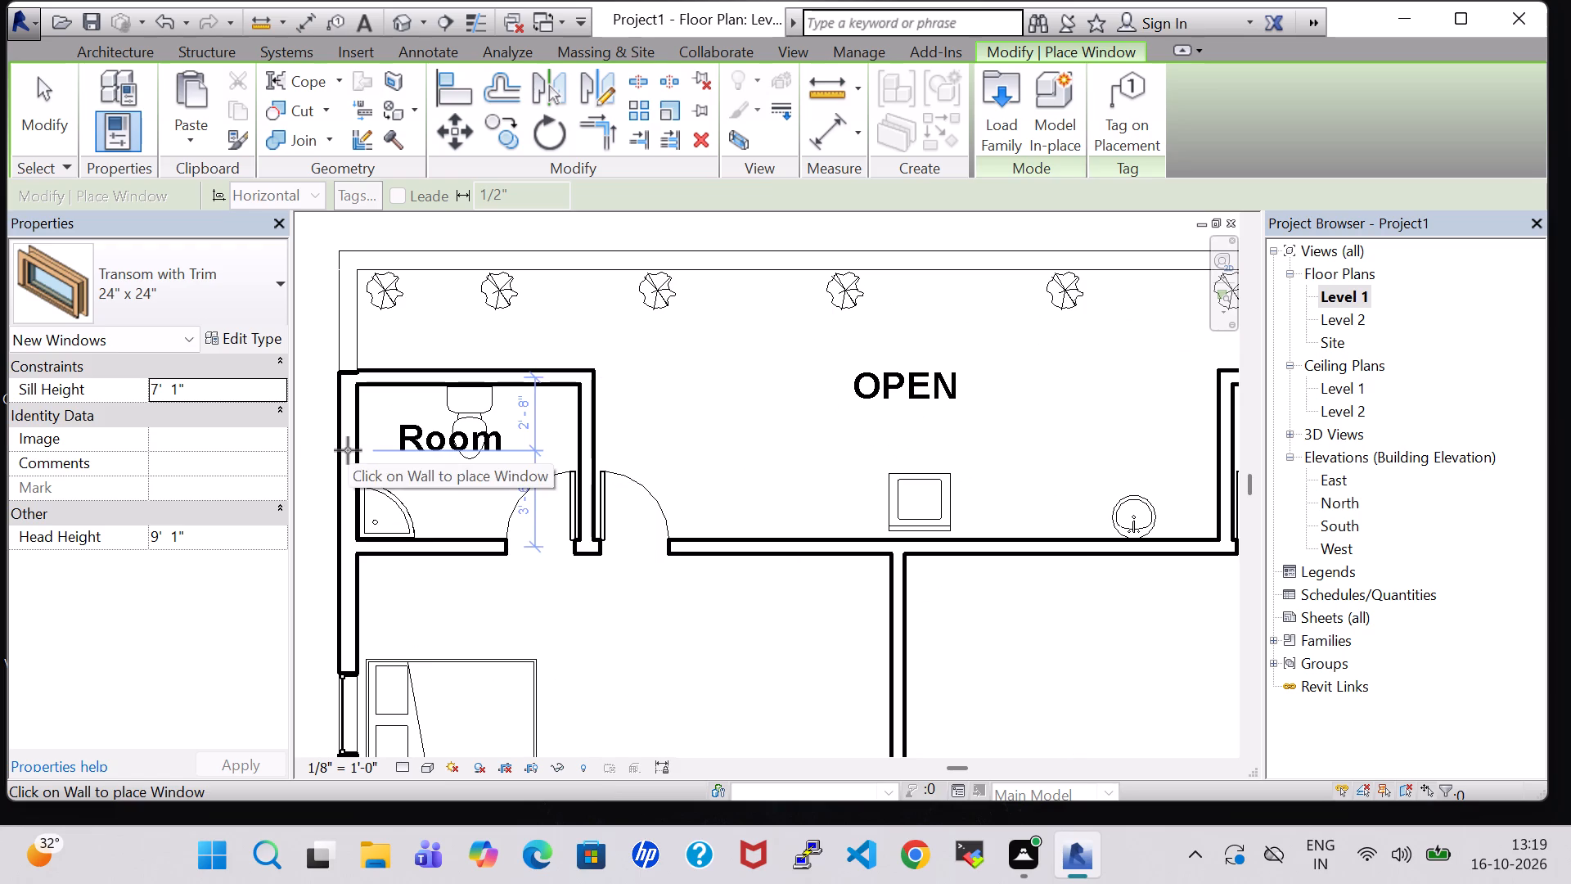
pyautogui.click(348, 450)
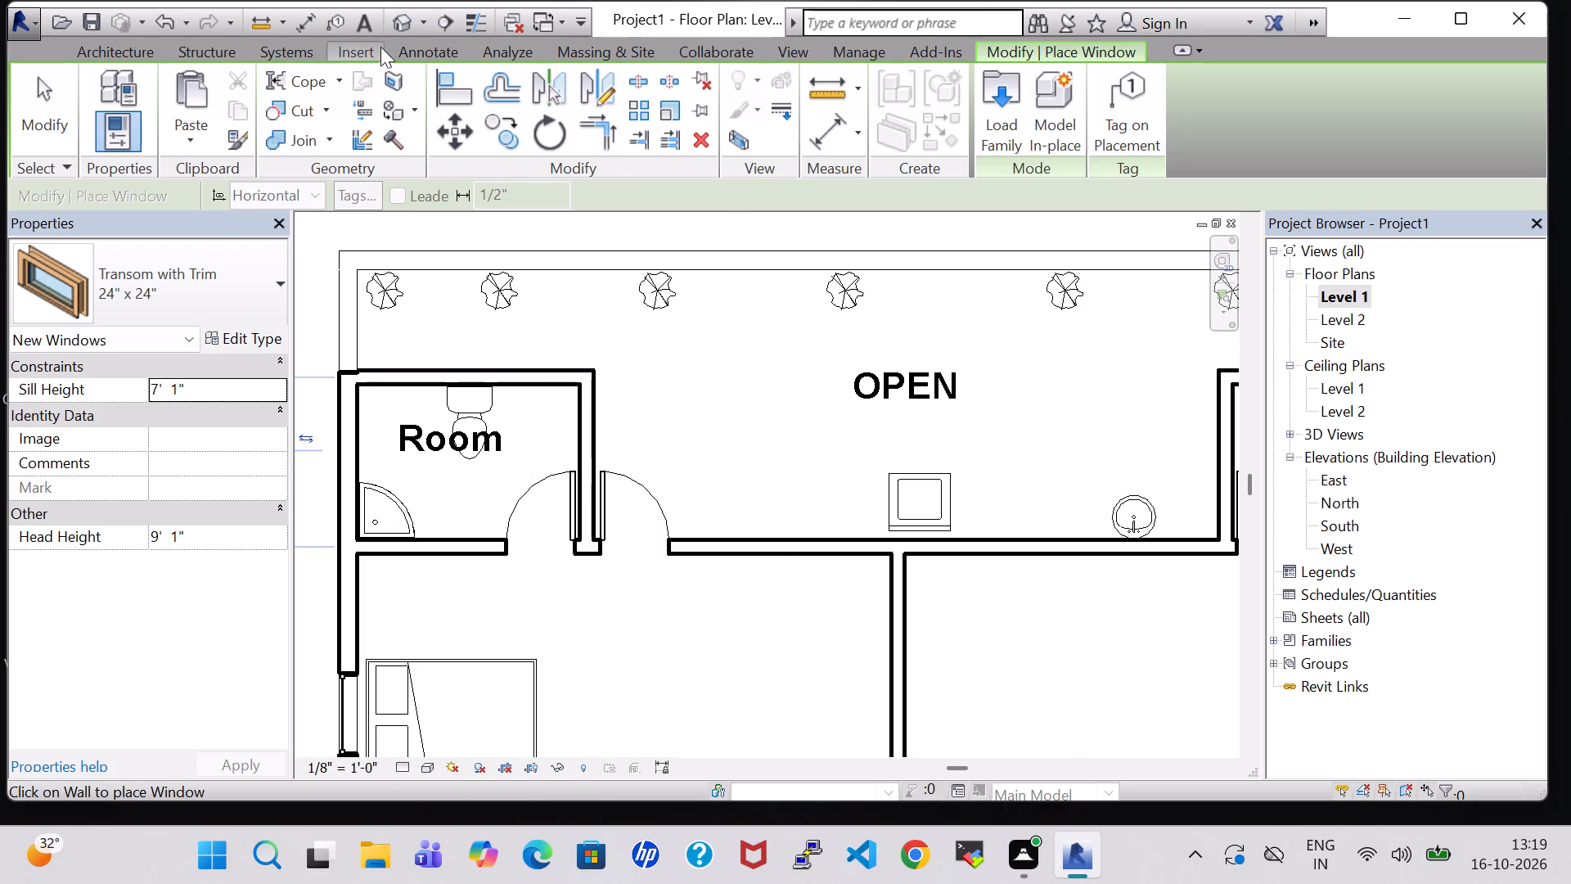
# End window placement and examine the placed transom and casement windows in the 3D view from several sides.
pyautogui.click(392, 24)
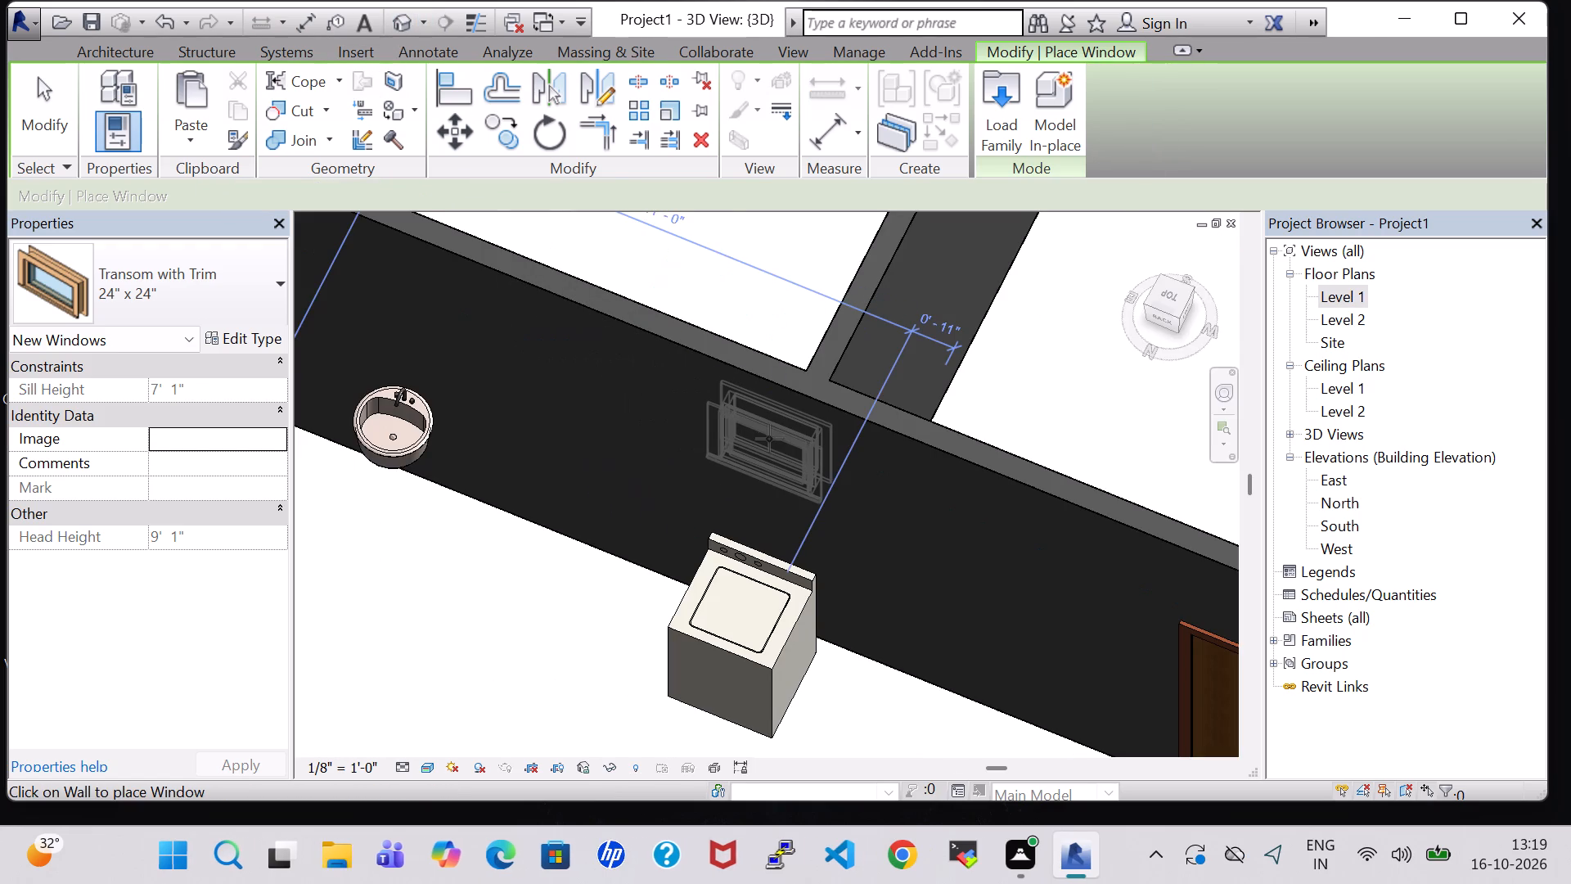
pyautogui.press('Escape')
pyautogui.press('Escape')
pyautogui.press('Escape')
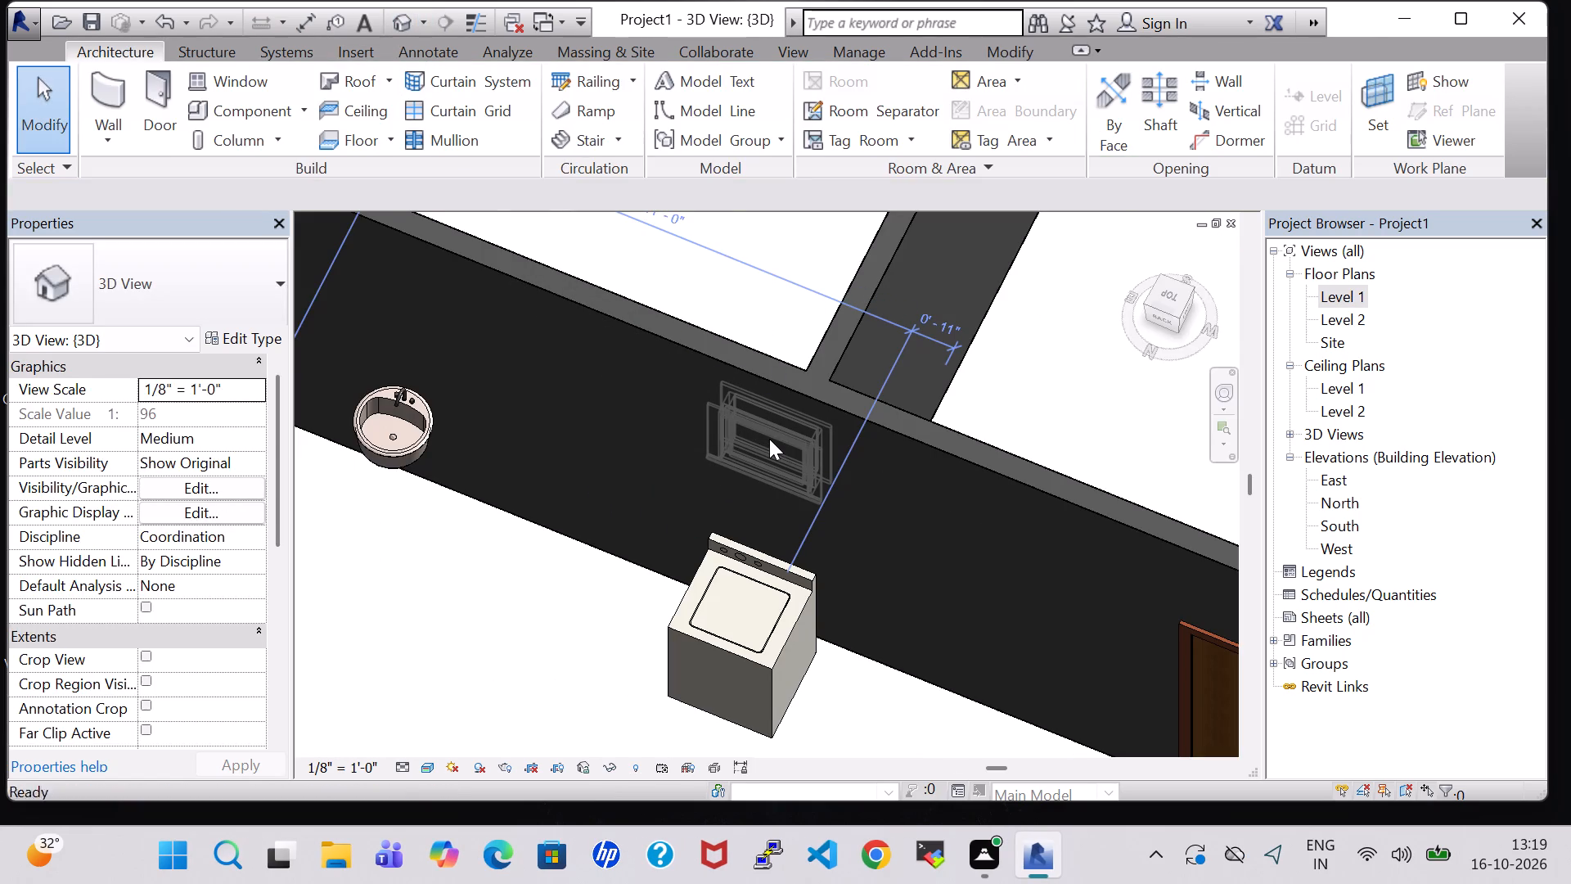
pyautogui.scroll(-2, 509, 614)
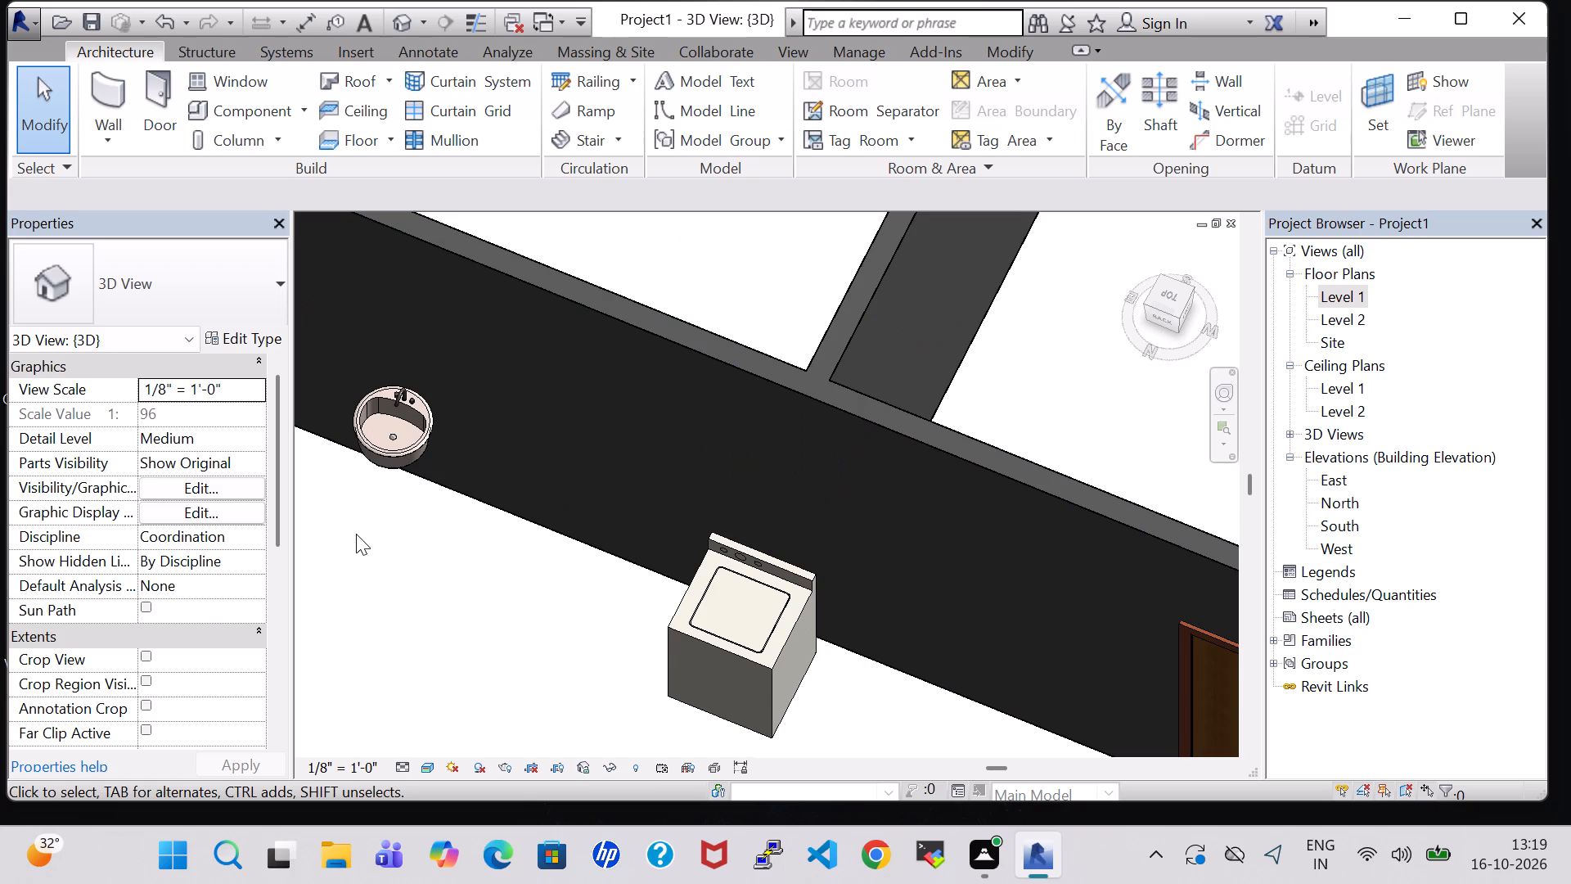
pyautogui.moveTo(359, 534); pyautogui.dragTo(808, 679, button='middle')
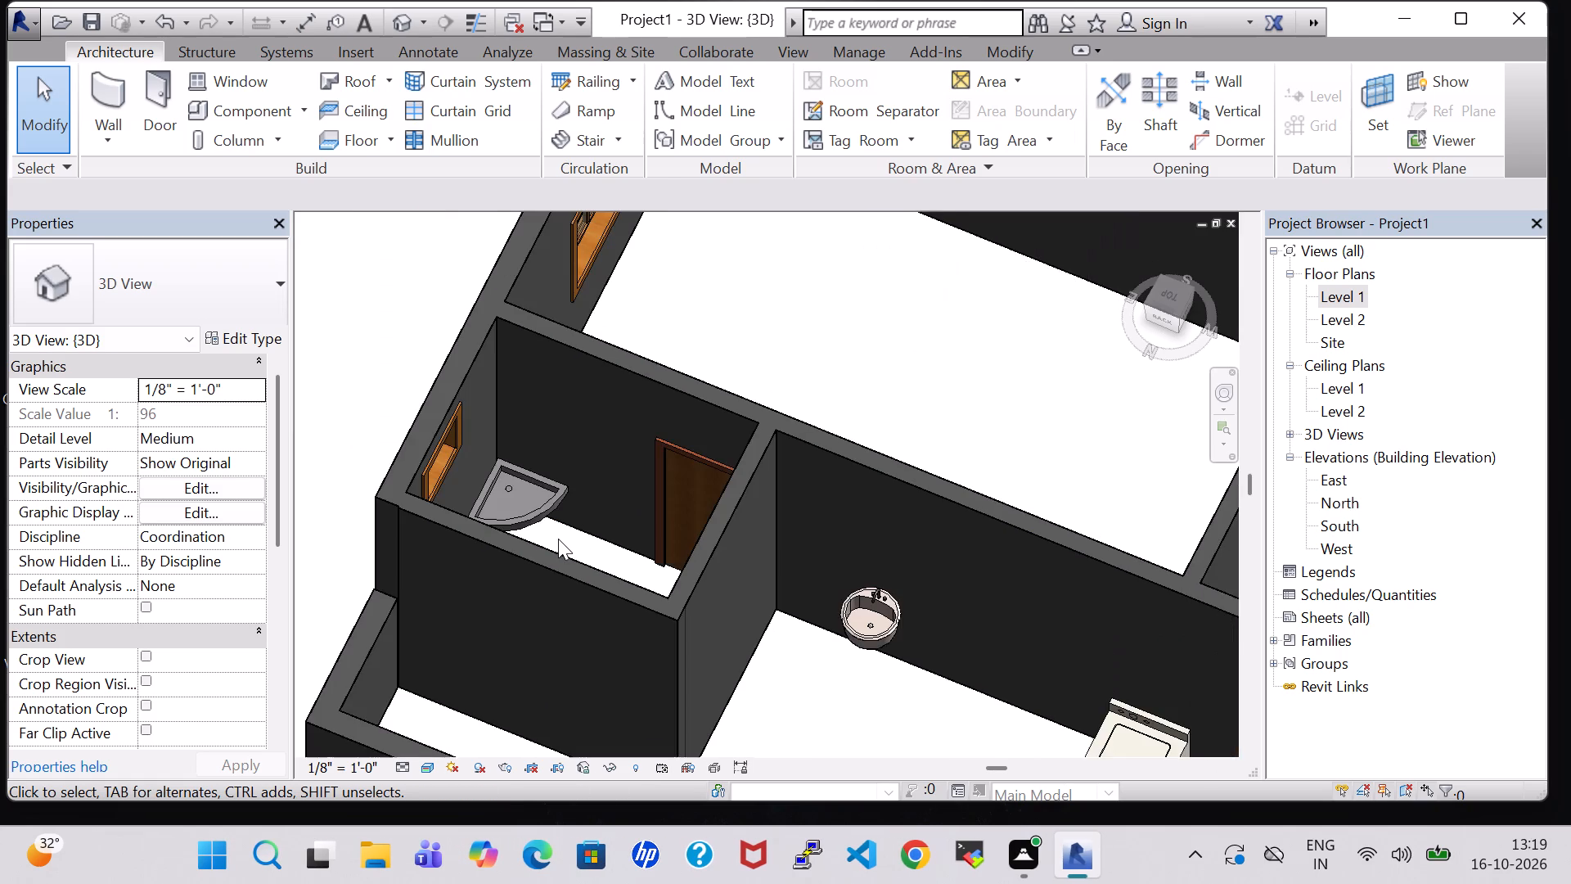
pyautogui.scroll(-2, 558, 539)
pyautogui.keyDown('shift'); pyautogui.moveTo(391, 395); pyautogui.dragTo(517, 372, button='middle'); pyautogui.keyUp('shift')
pyautogui.moveTo(551, 619); pyautogui.dragTo(558, 384, button='middle')
pyautogui.scroll(1, 558, 382)
pyautogui.keyDown('shift'); pyautogui.moveTo(551, 525); pyautogui.dragTo(612, 508, button='middle'); pyautogui.keyUp('shift')
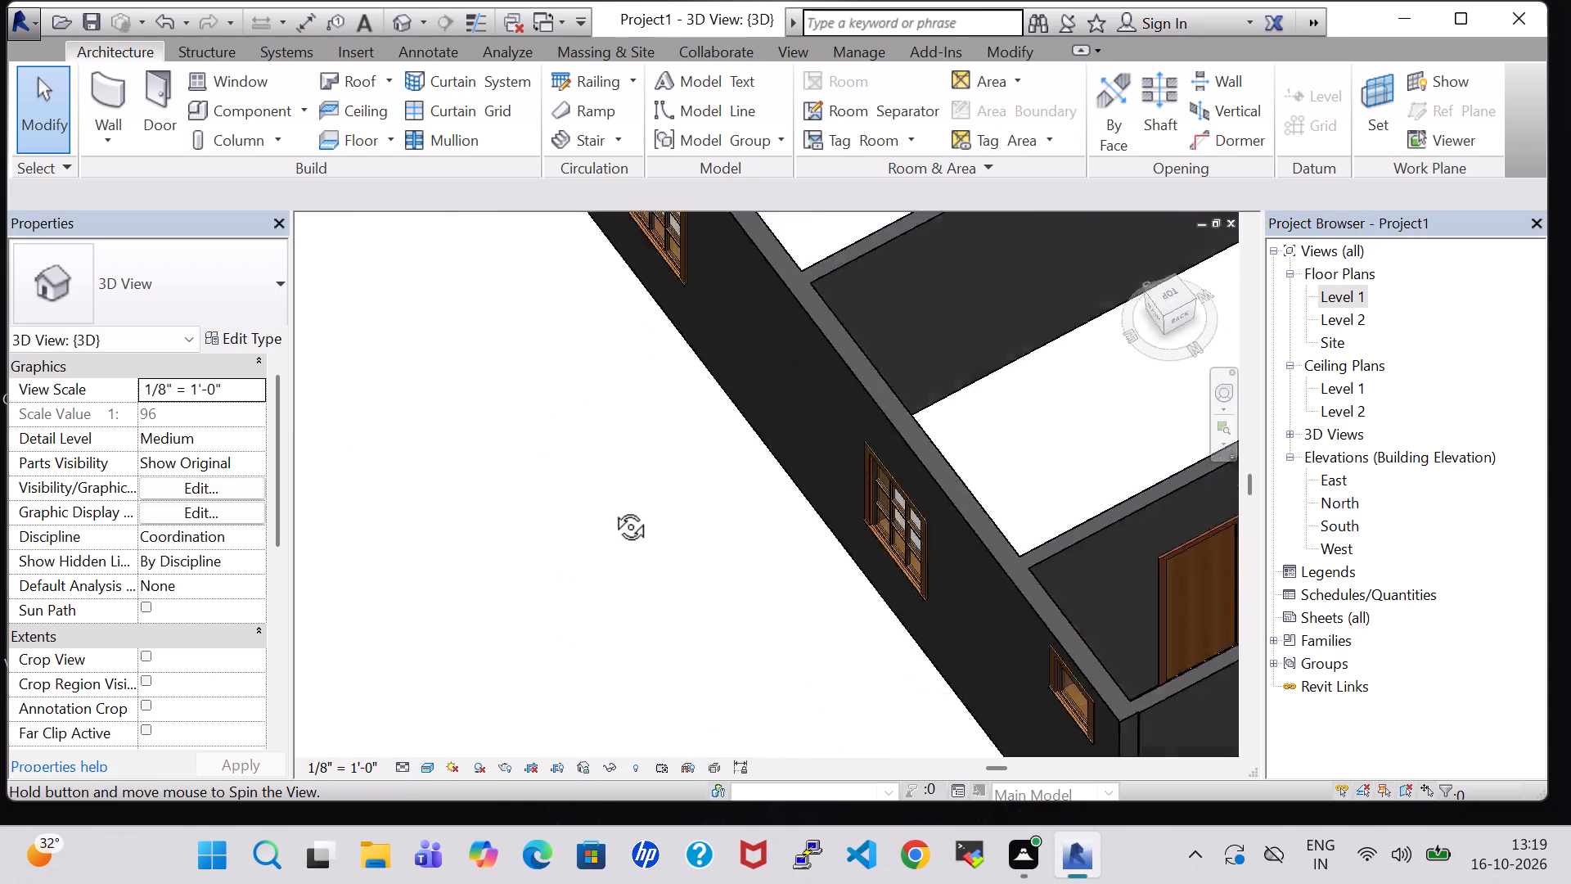
pyautogui.keyDown('shift'); pyautogui.moveTo(612, 508); pyautogui.dragTo(575, 419, button='middle'); pyautogui.keyUp('shift')
pyautogui.keyDown('shift'); pyautogui.moveTo(797, 493); pyautogui.dragTo(682, 617, button='middle'); pyautogui.keyUp('shift')
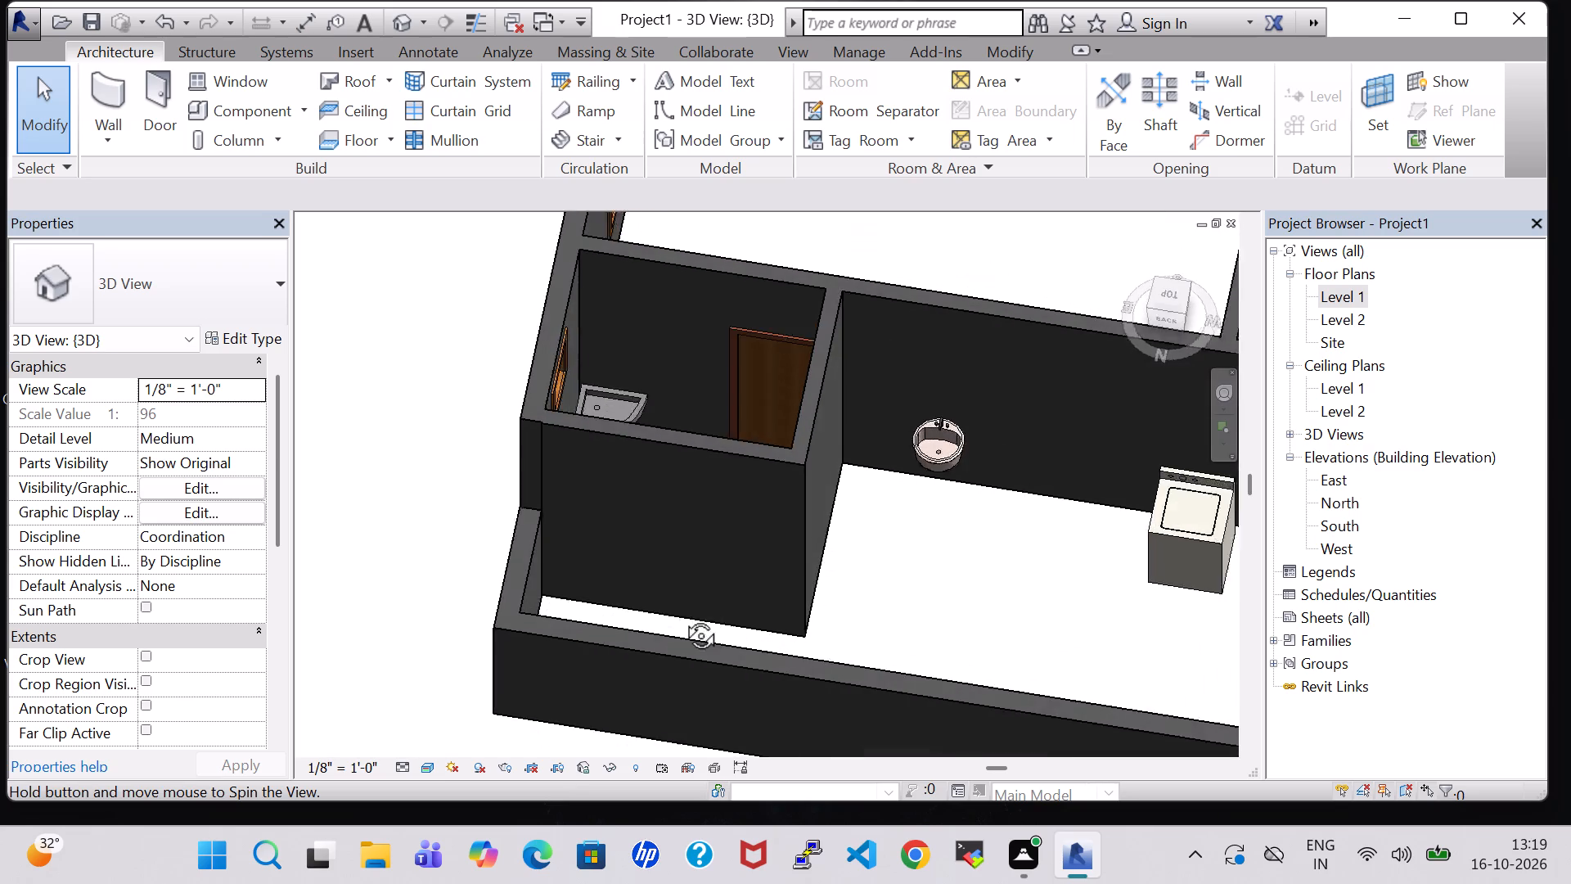
pyautogui.keyDown('shift'); pyautogui.moveTo(682, 617); pyautogui.dragTo(555, 458, button='middle'); pyautogui.keyUp('shift')
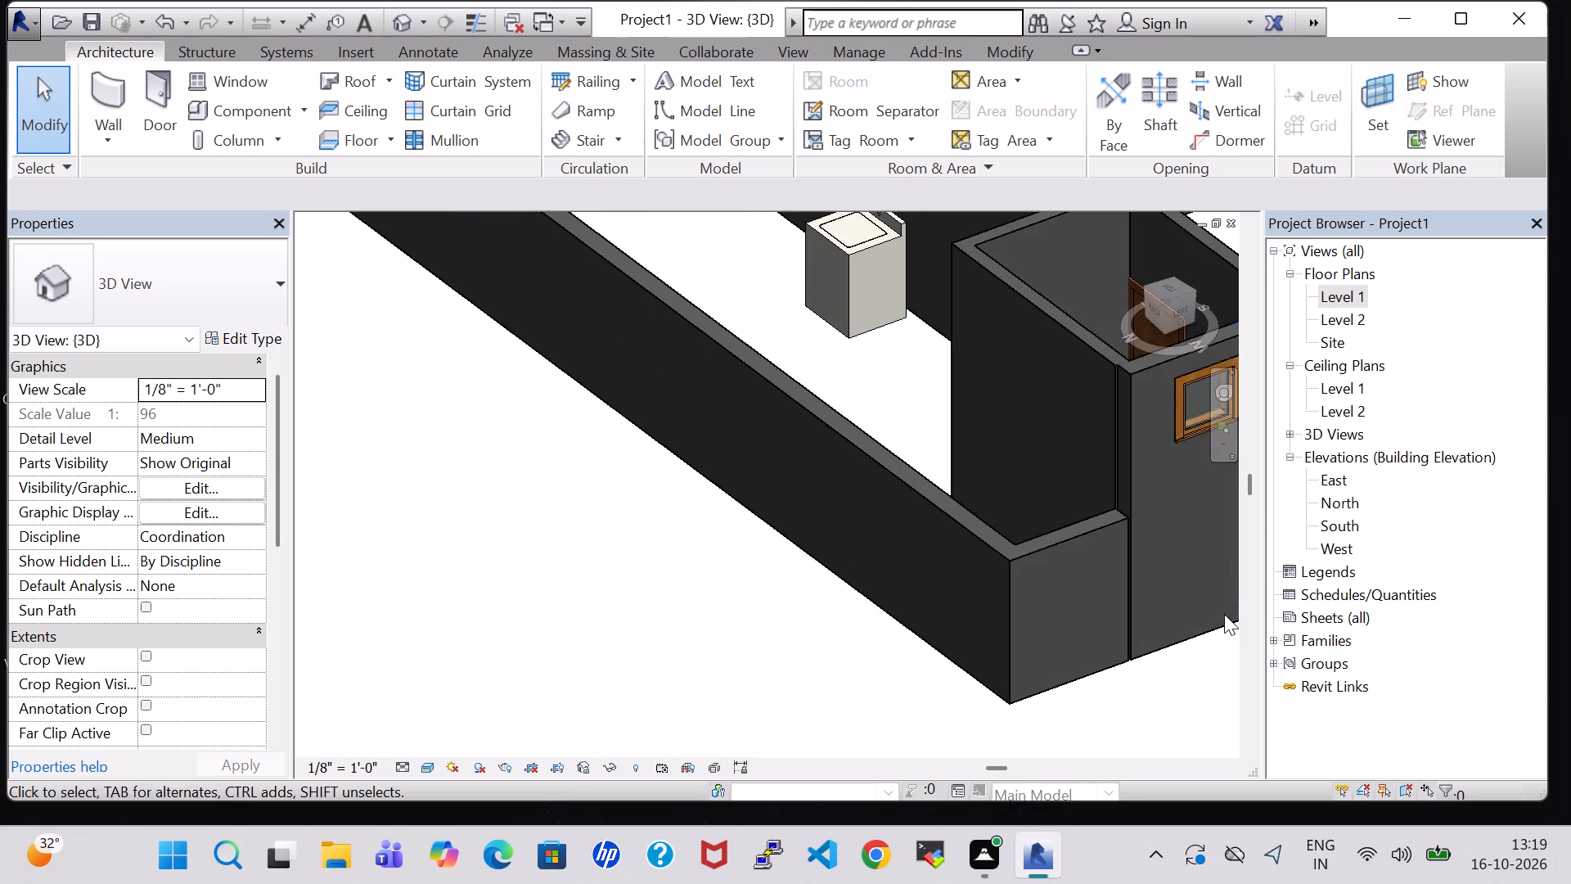
pyautogui.keyDown('shift'); pyautogui.moveTo(1218, 676); pyautogui.dragTo(1062, 678, button='middle'); pyautogui.keyUp('shift')
pyautogui.moveTo(765, 548); pyautogui.dragTo(796, 688, button='middle')
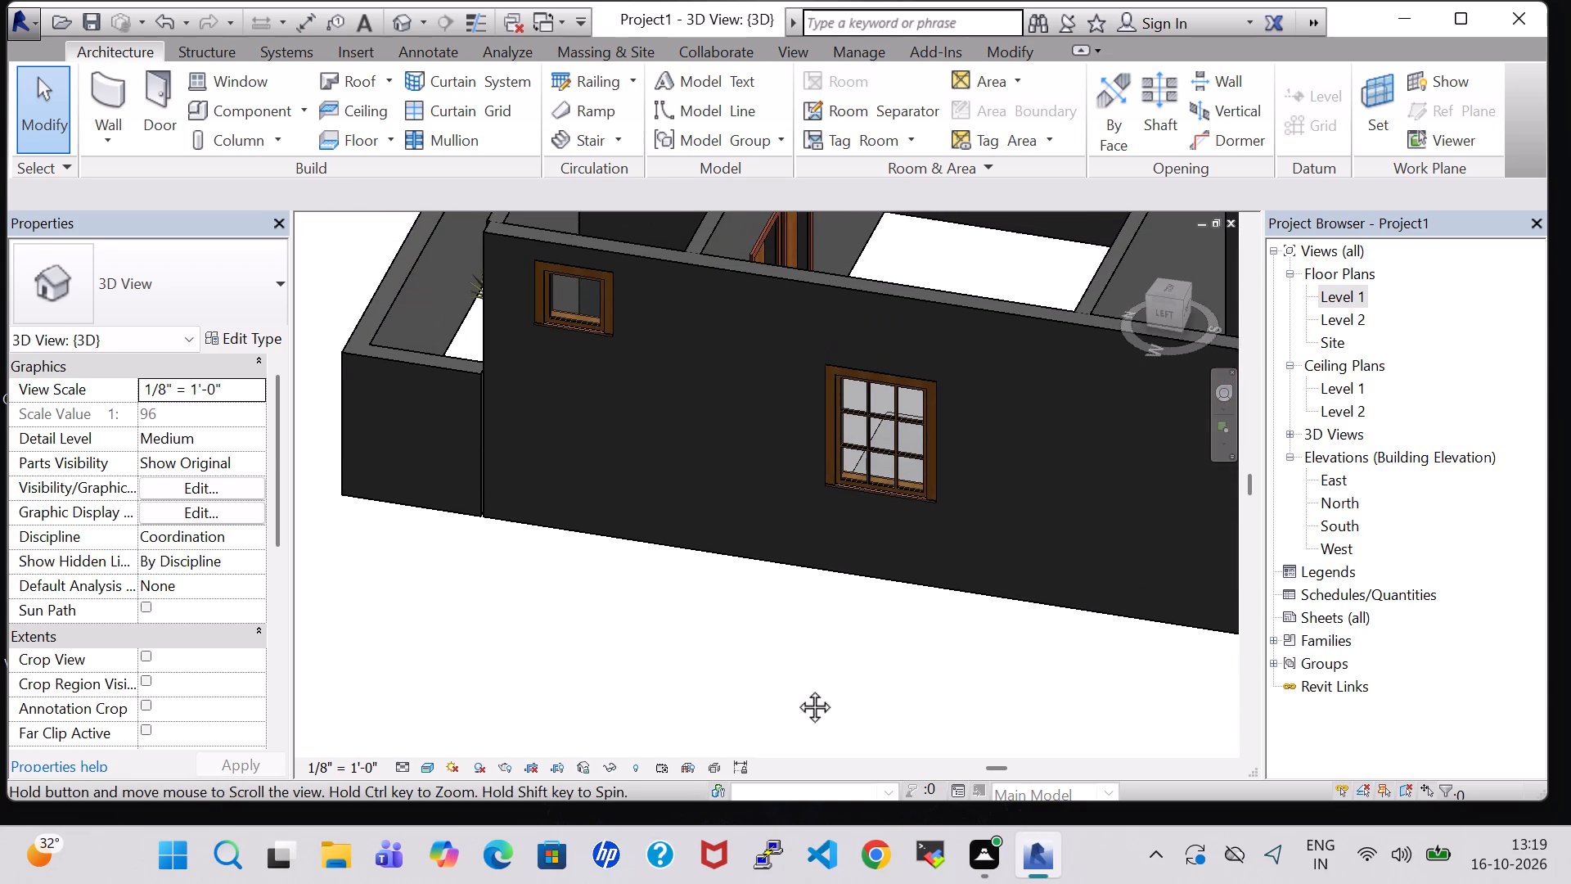
pyautogui.moveTo(796, 688); pyautogui.dragTo(796, 693, button='middle')
# Return to the Level 1 floor plan and load the Table-End family from the Tables folder of the US Imperial Furniture library.
pyautogui.doubleClick(1348, 305)
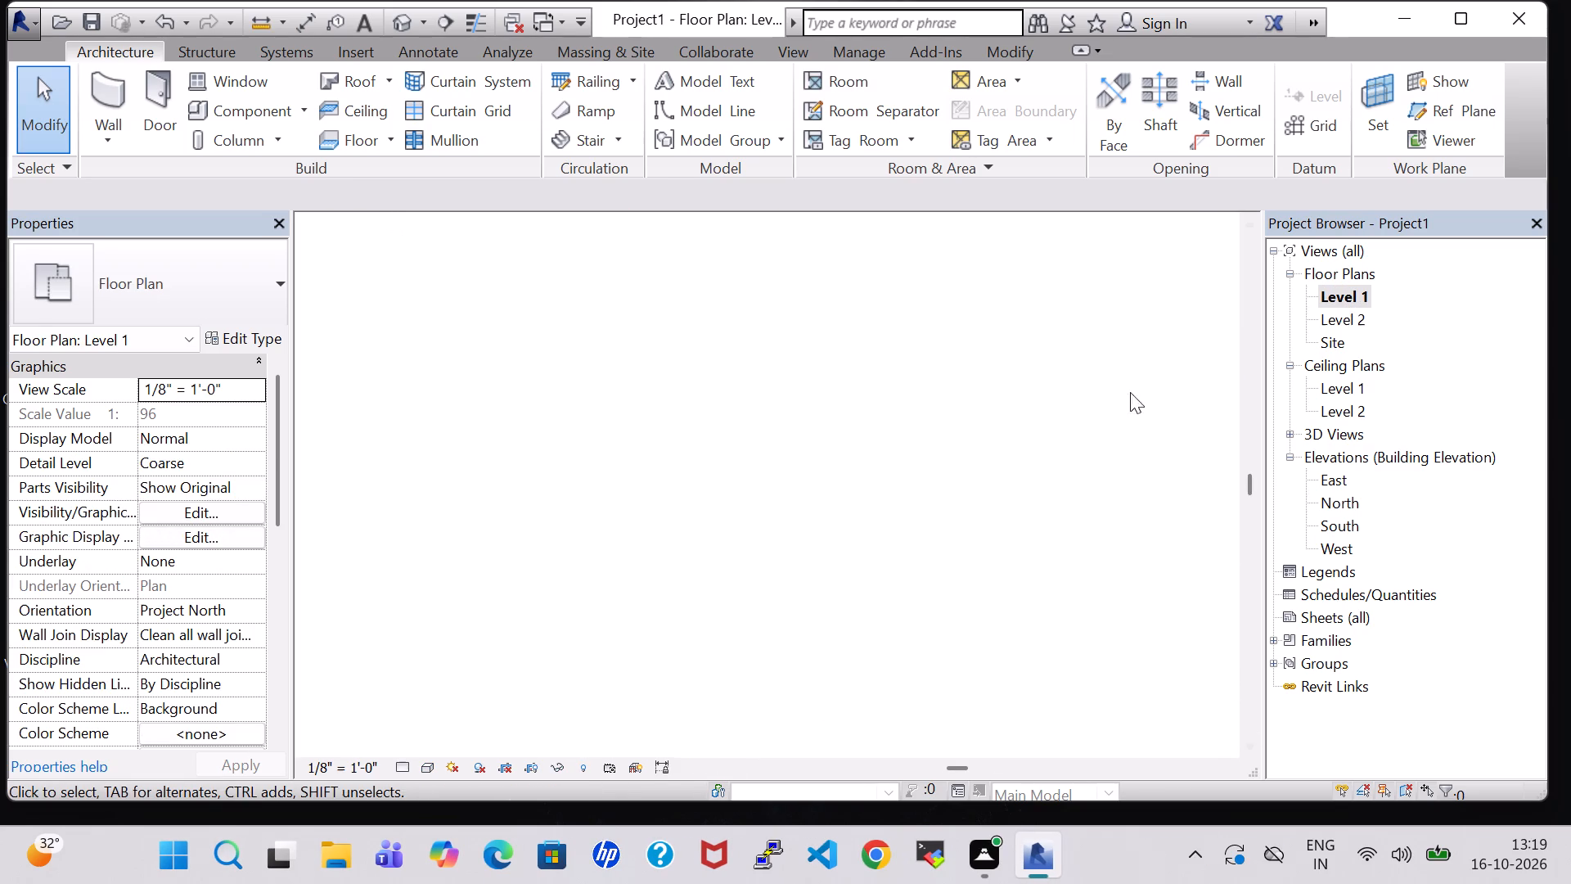
pyautogui.scroll(-5, 1081, 484)
pyautogui.moveTo(1064, 581); pyautogui.dragTo(933, 467, button='middle')
pyautogui.middleClick(930, 465)
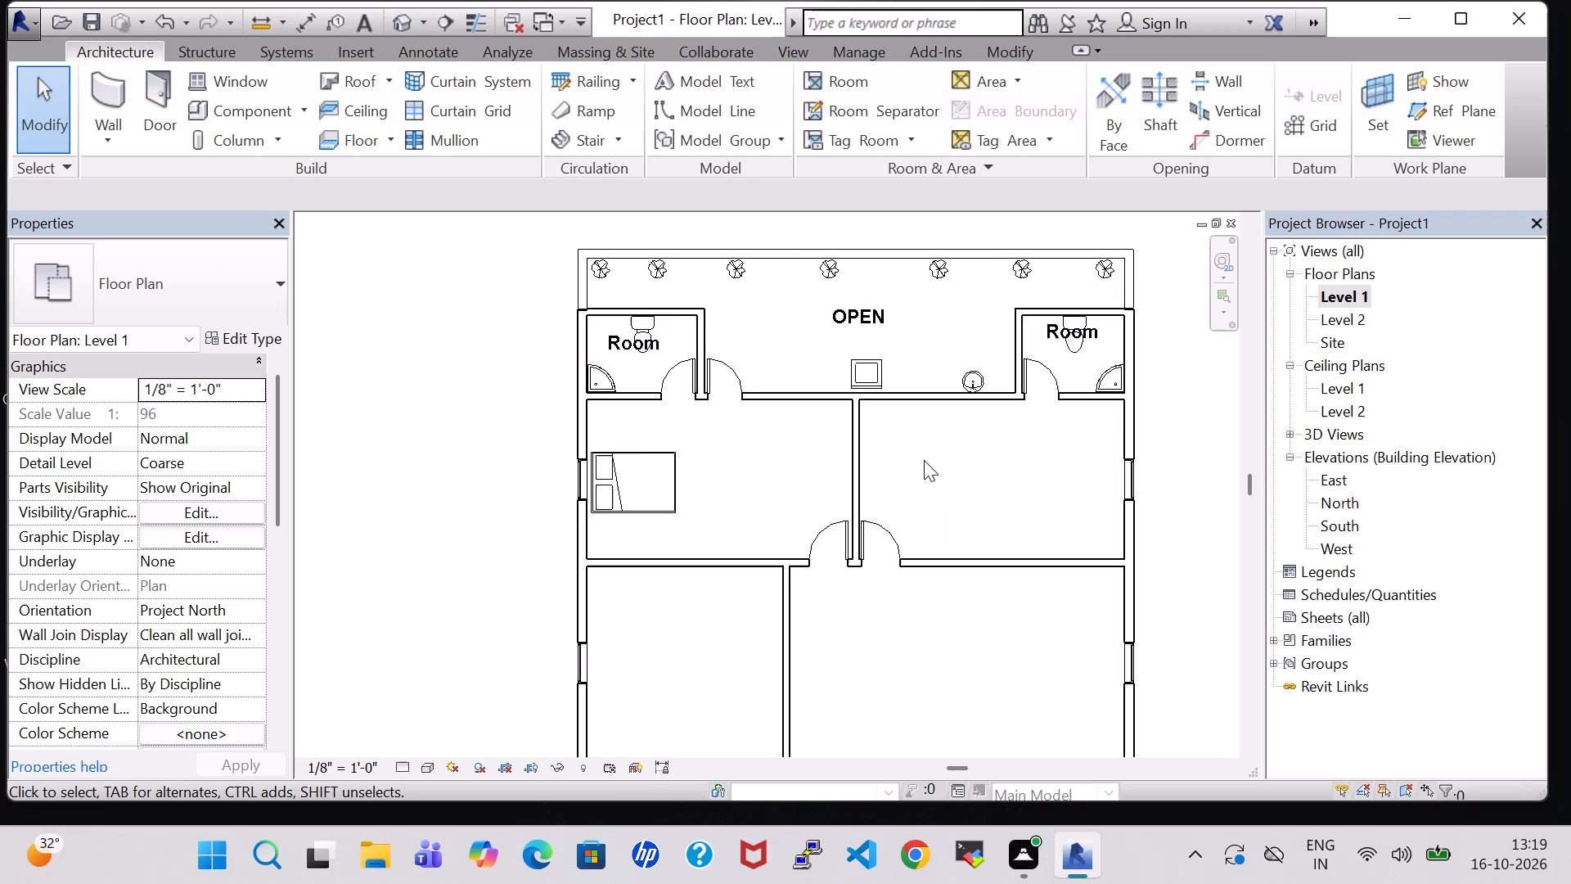
pyautogui.scroll(-3, 924, 460)
pyautogui.moveTo(1115, 590); pyautogui.dragTo(1091, 536, button='middle')
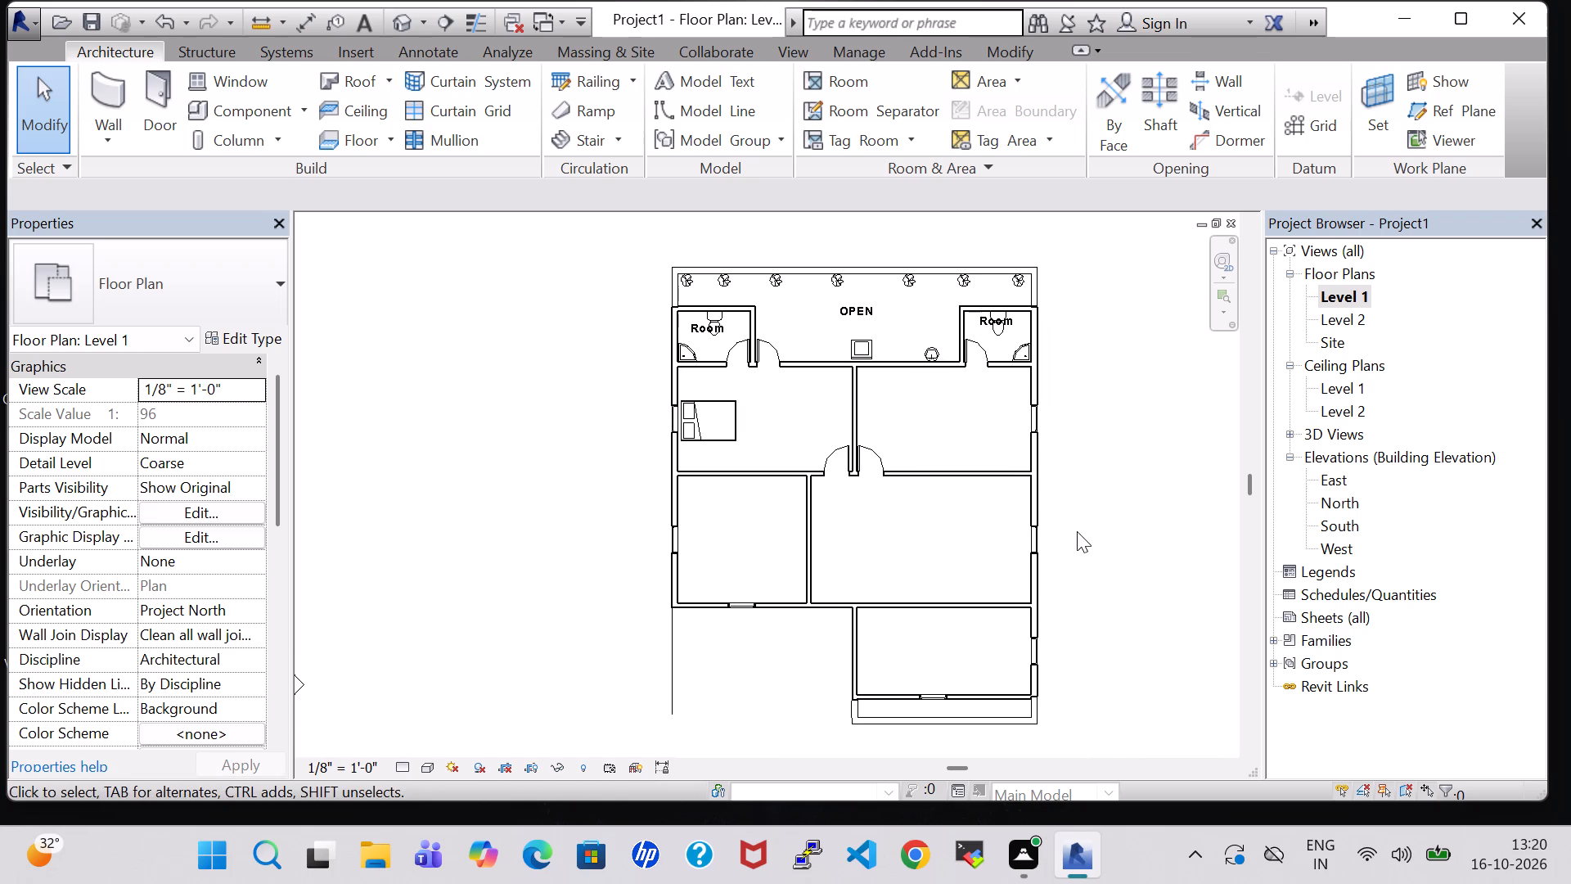
pyautogui.scroll(3, 1077, 531)
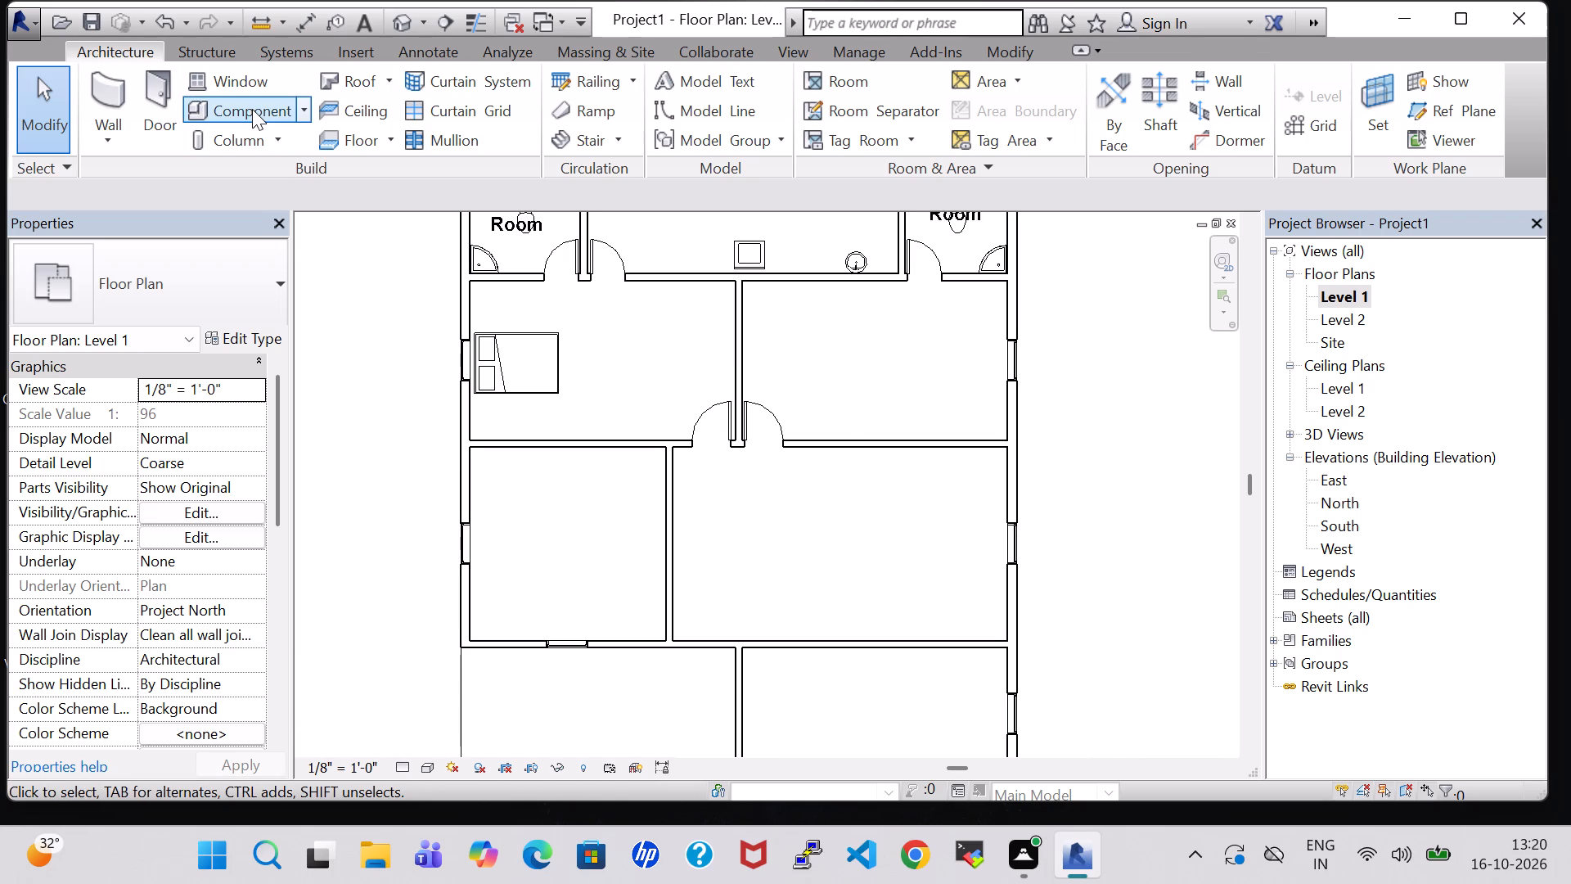
pyautogui.click(252, 109)
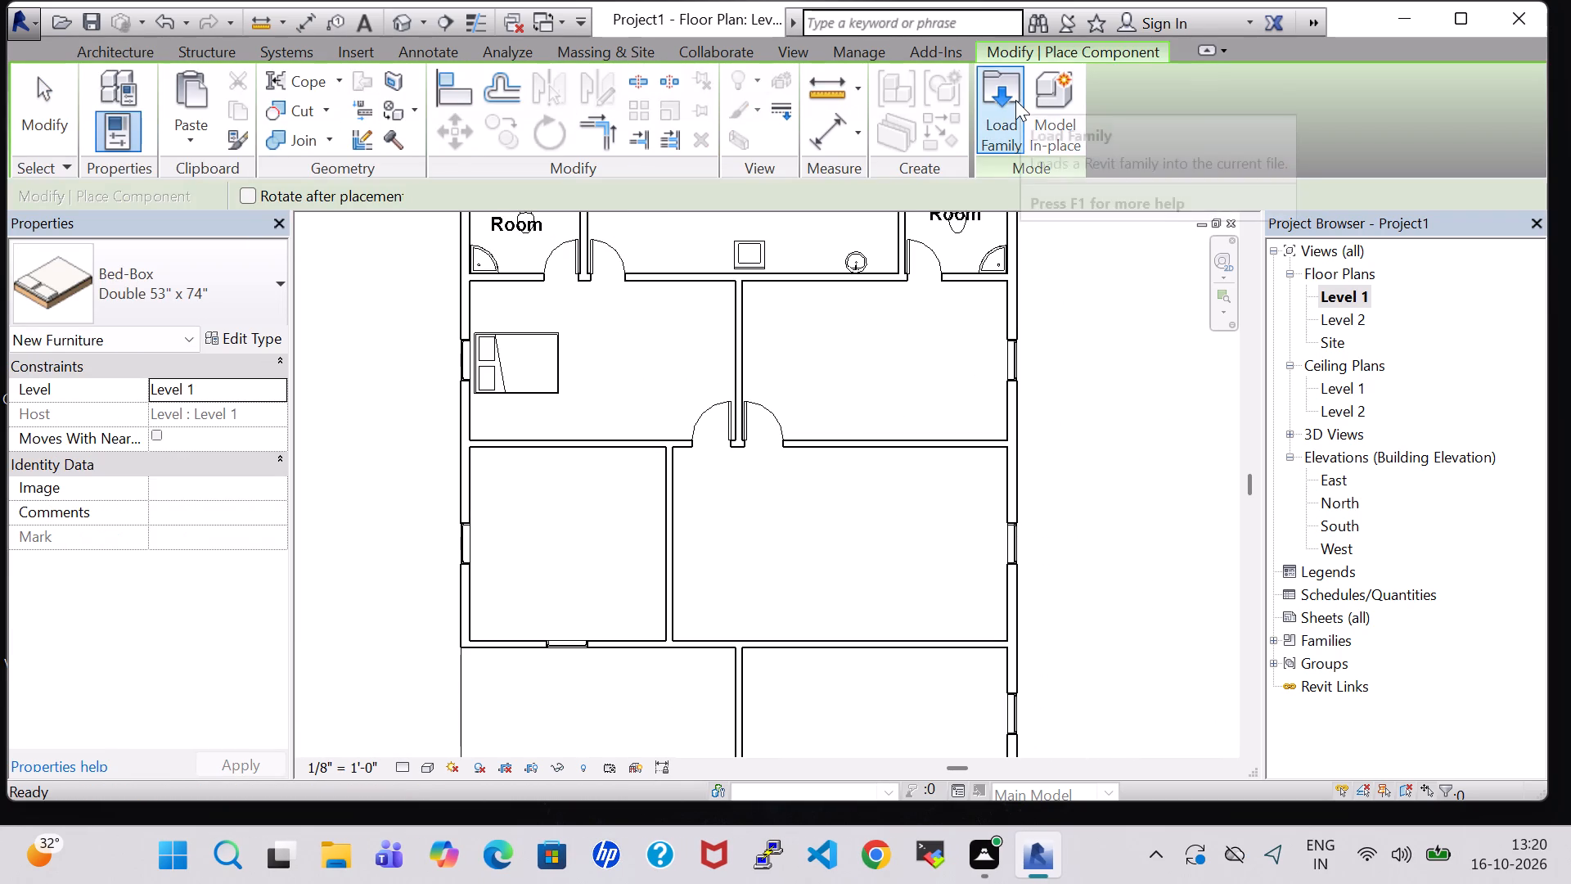
pyautogui.click(1015, 100)
pyautogui.doubleClick(926, 566)
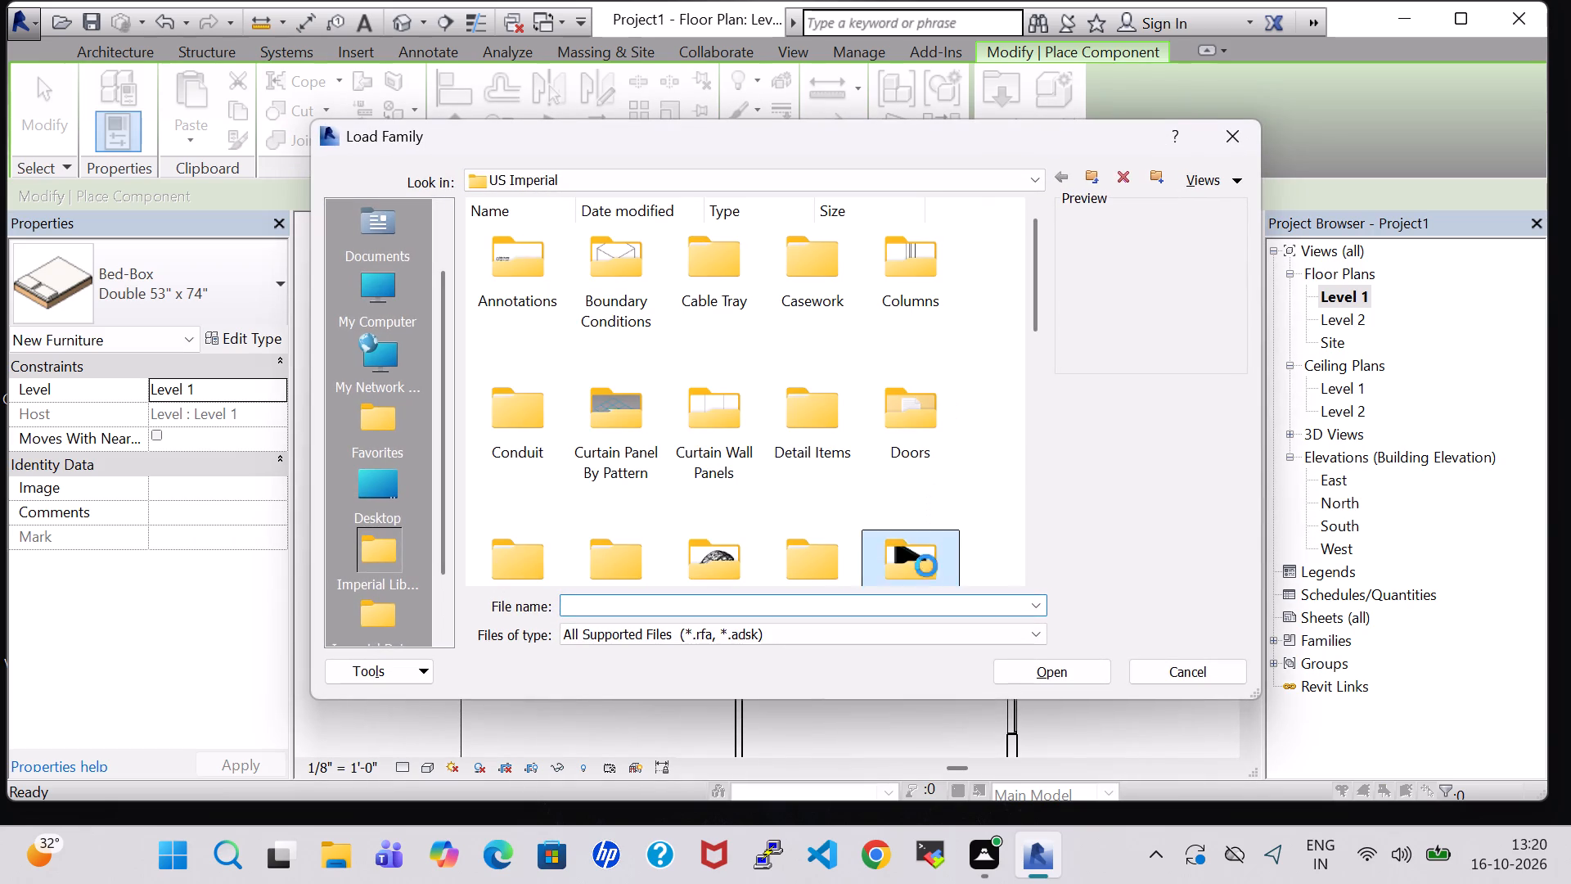
pyautogui.doubleClick(813, 244)
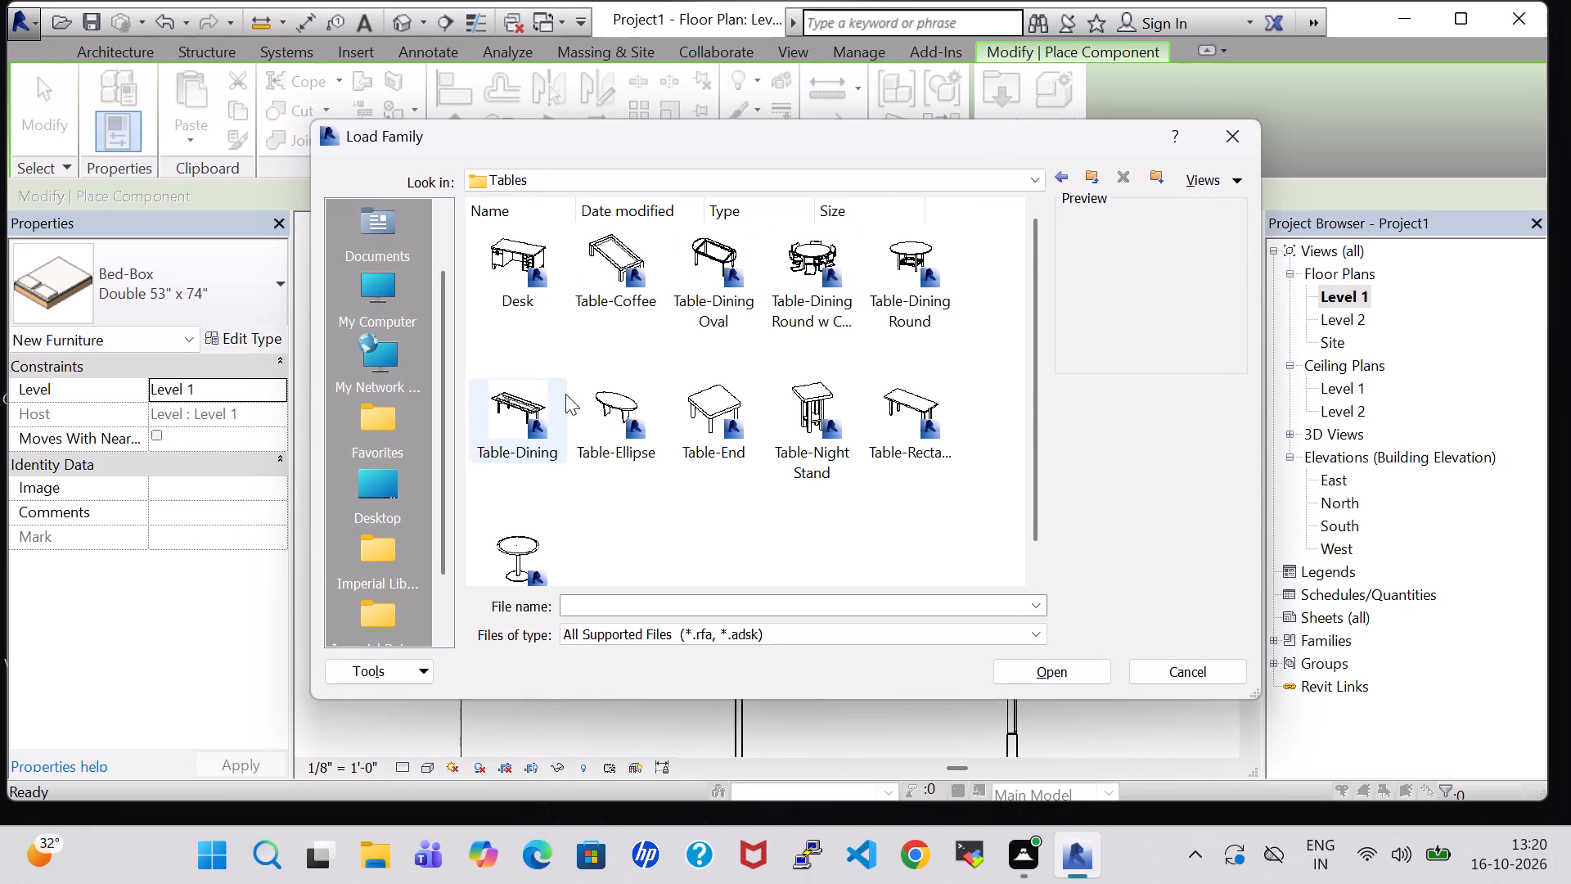
pyautogui.click(692, 388)
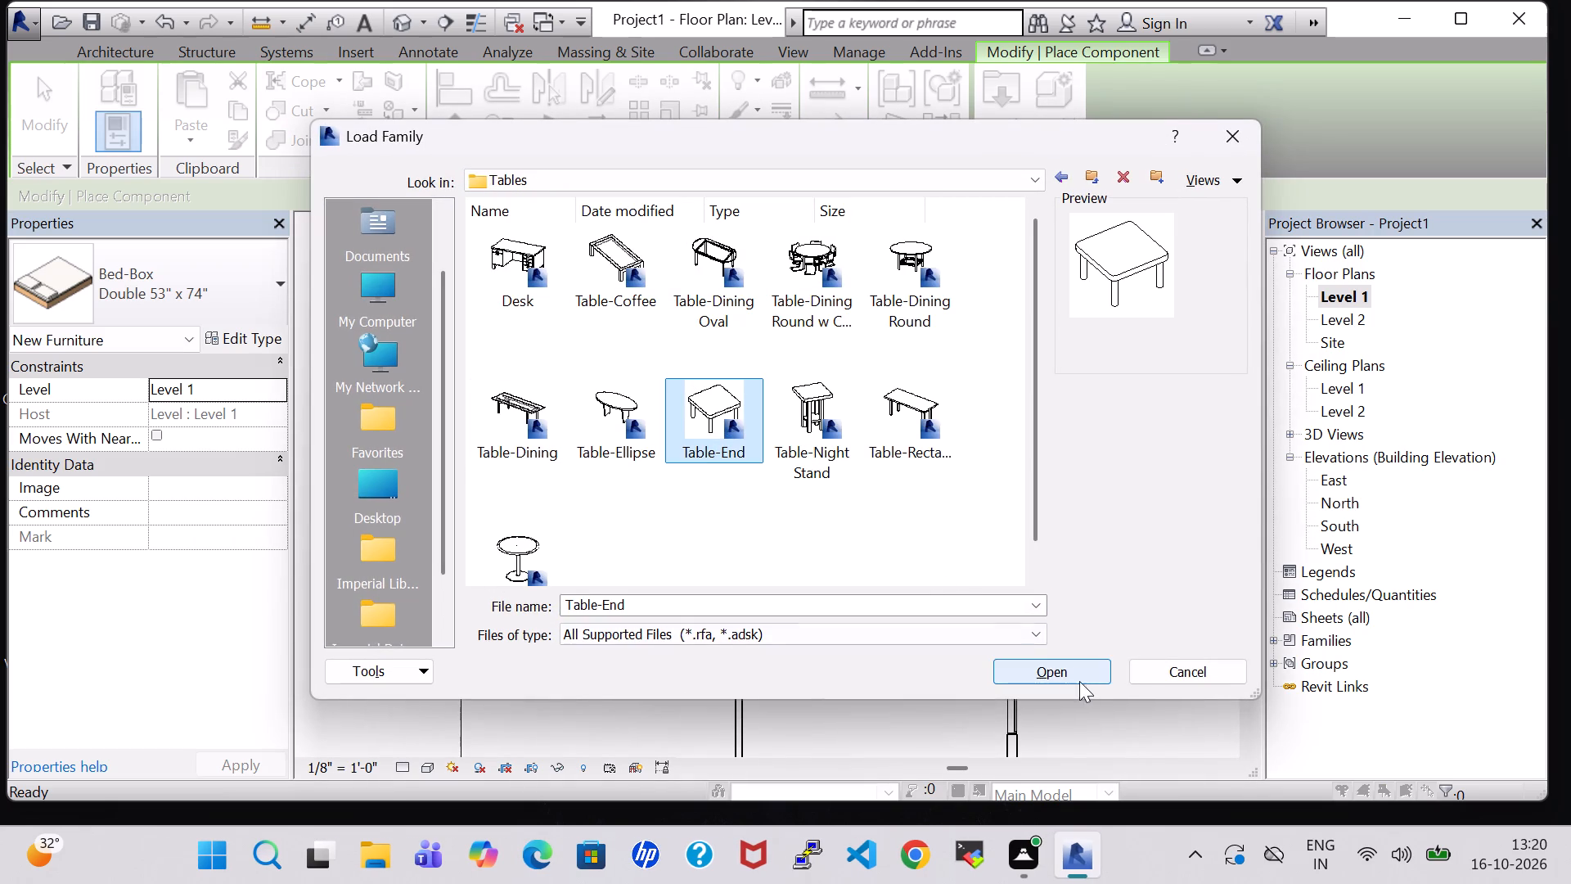
pyautogui.click(1066, 664)
# Place a 24" x 24" Table-End in the northwest corner of the west bedroom, just north of the double bed.
pyautogui.scroll(2, 604, 381)
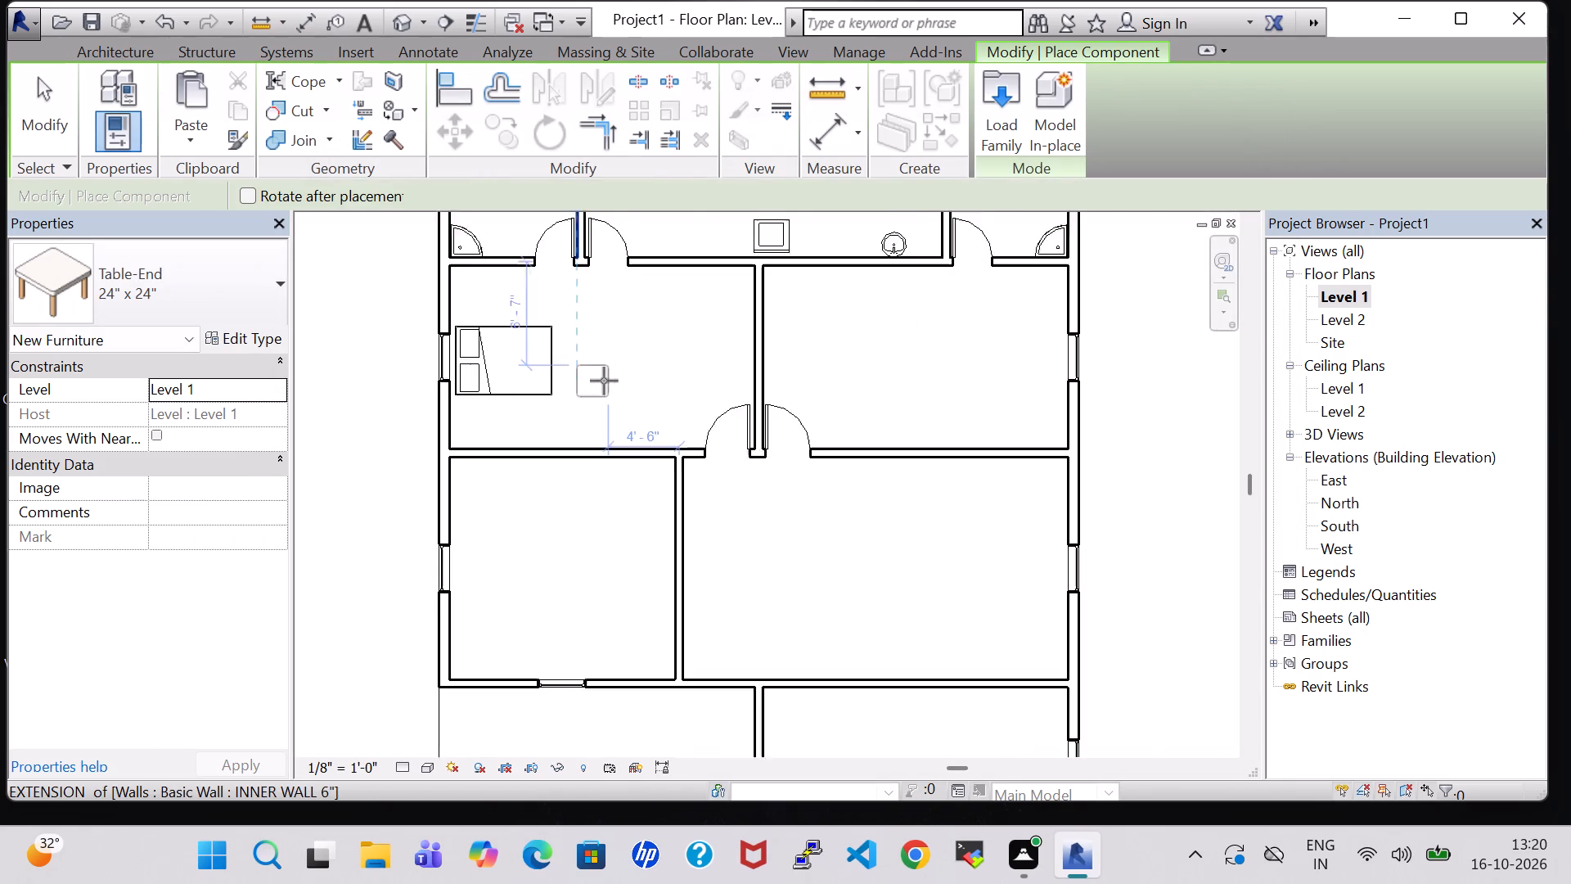
pyautogui.scroll(2, 604, 381)
pyautogui.scroll(3, 407, 245)
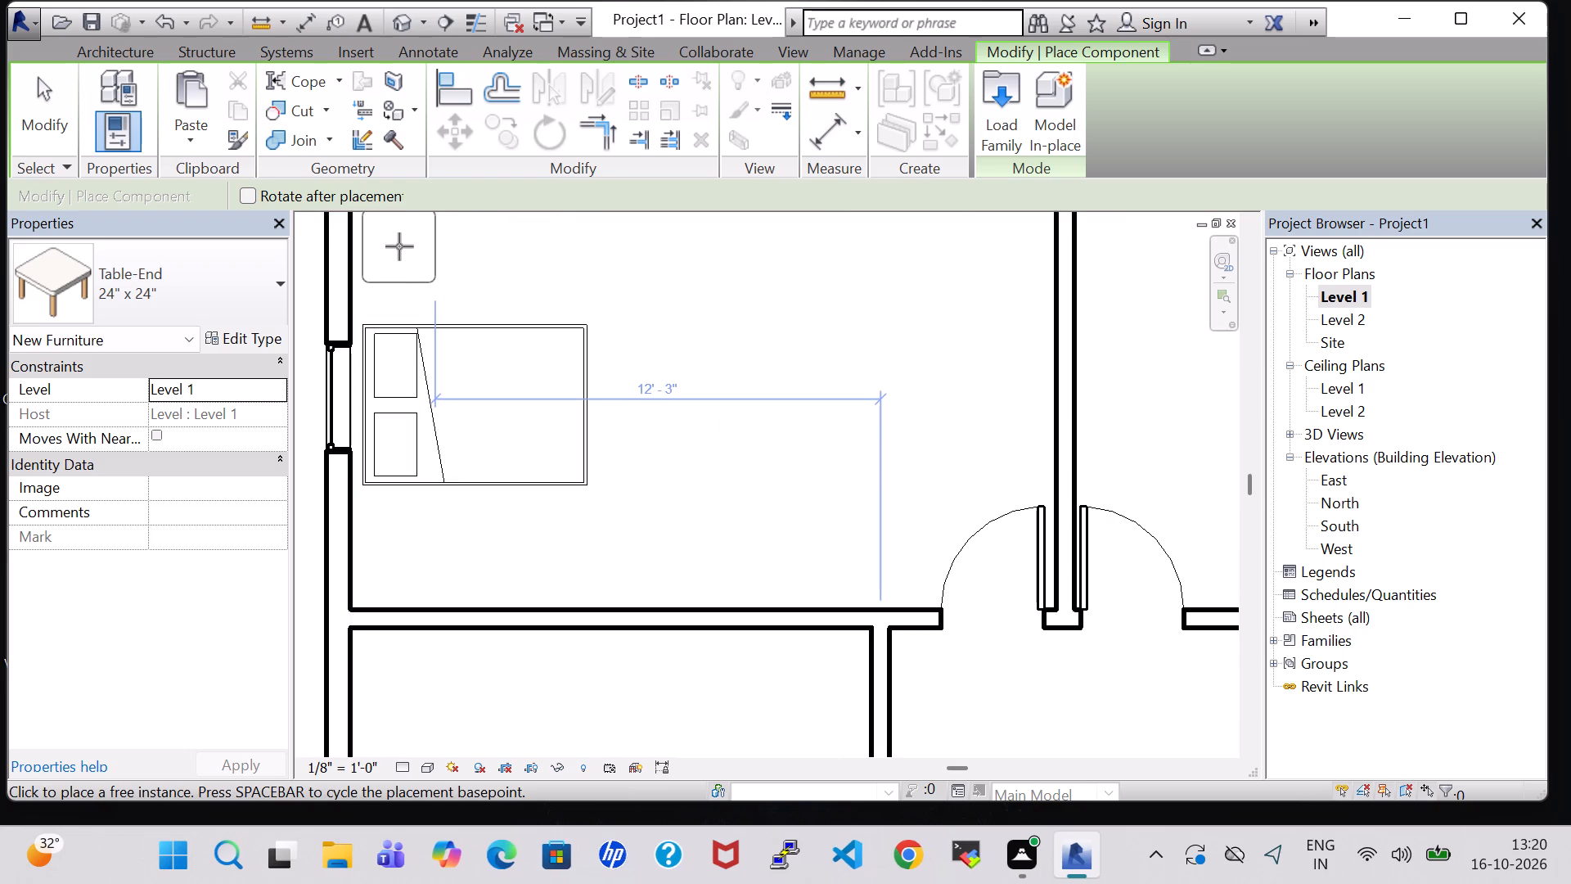
pyautogui.scroll(4, 398, 246)
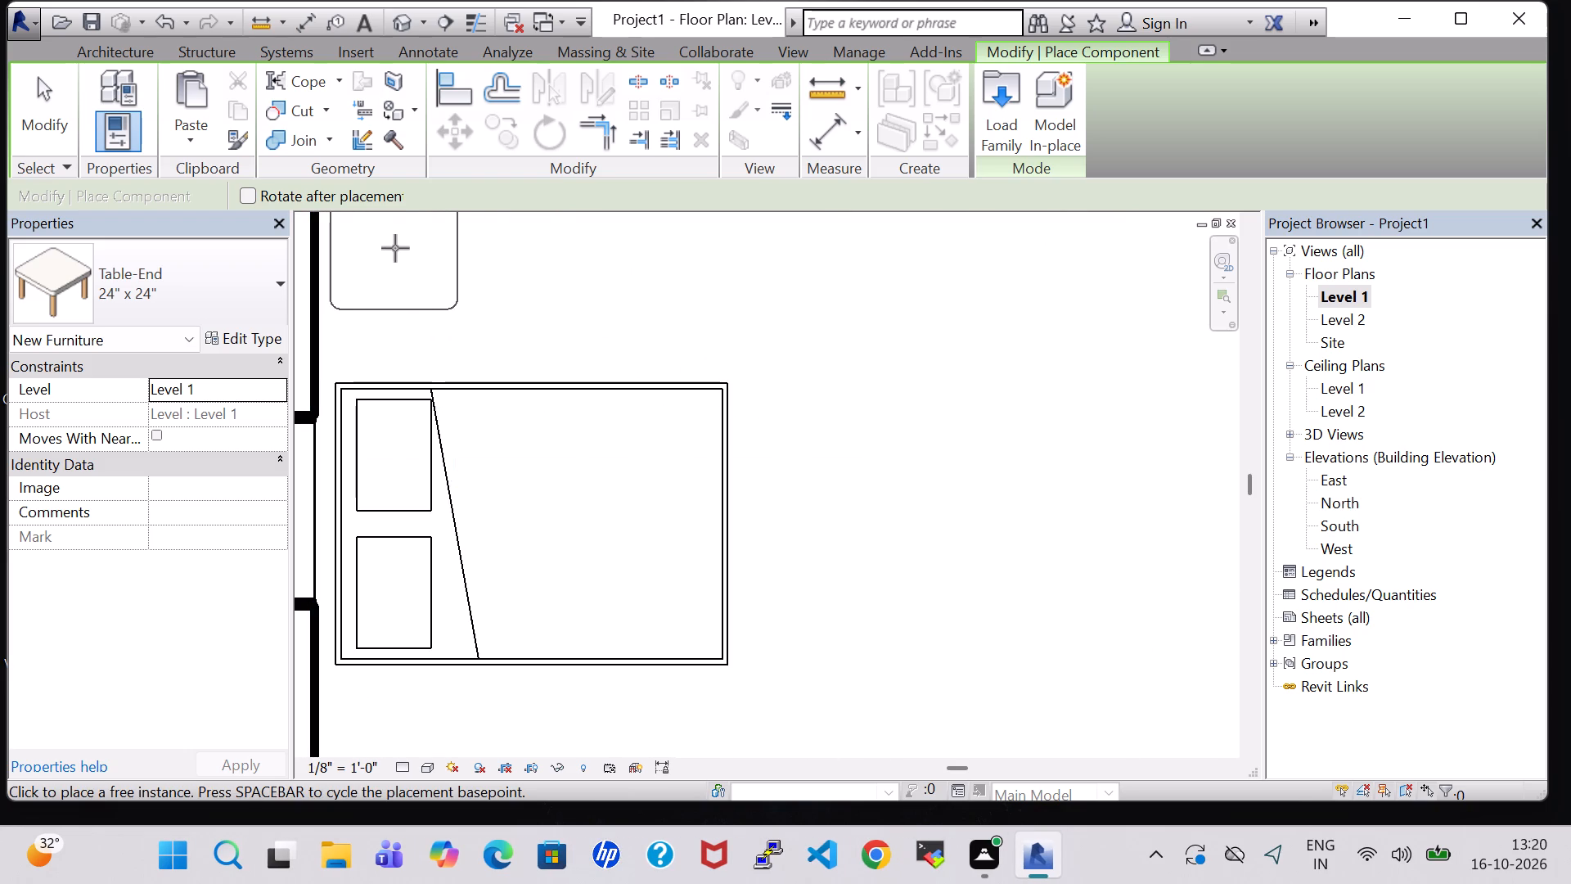
pyautogui.click(395, 248)
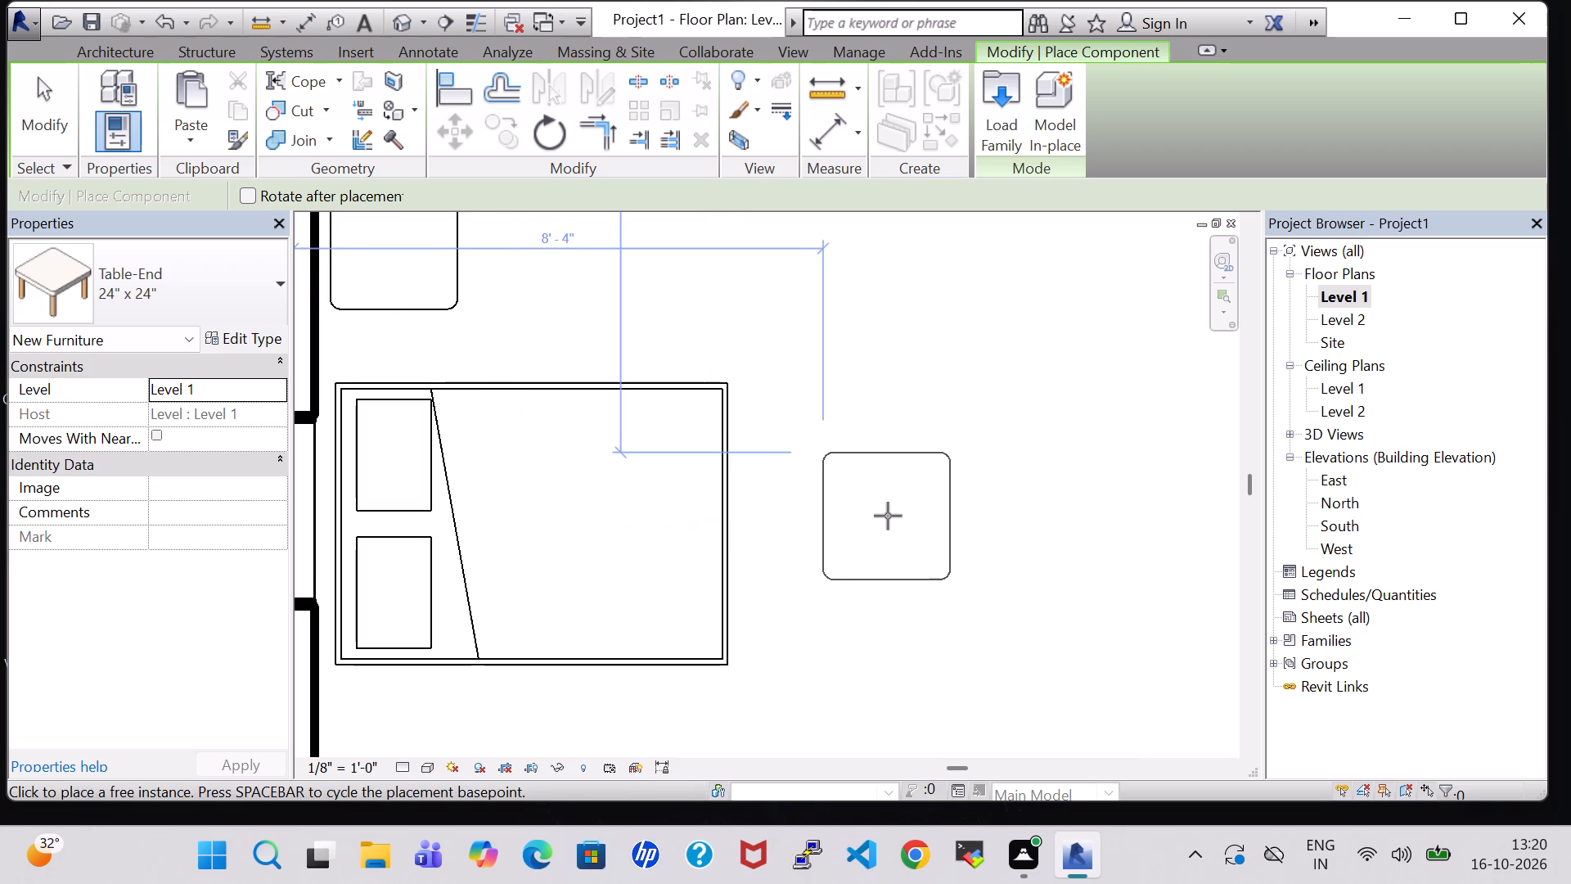
pyautogui.scroll(-3, 888, 516)
pyautogui.scroll(-2, 949, 405)
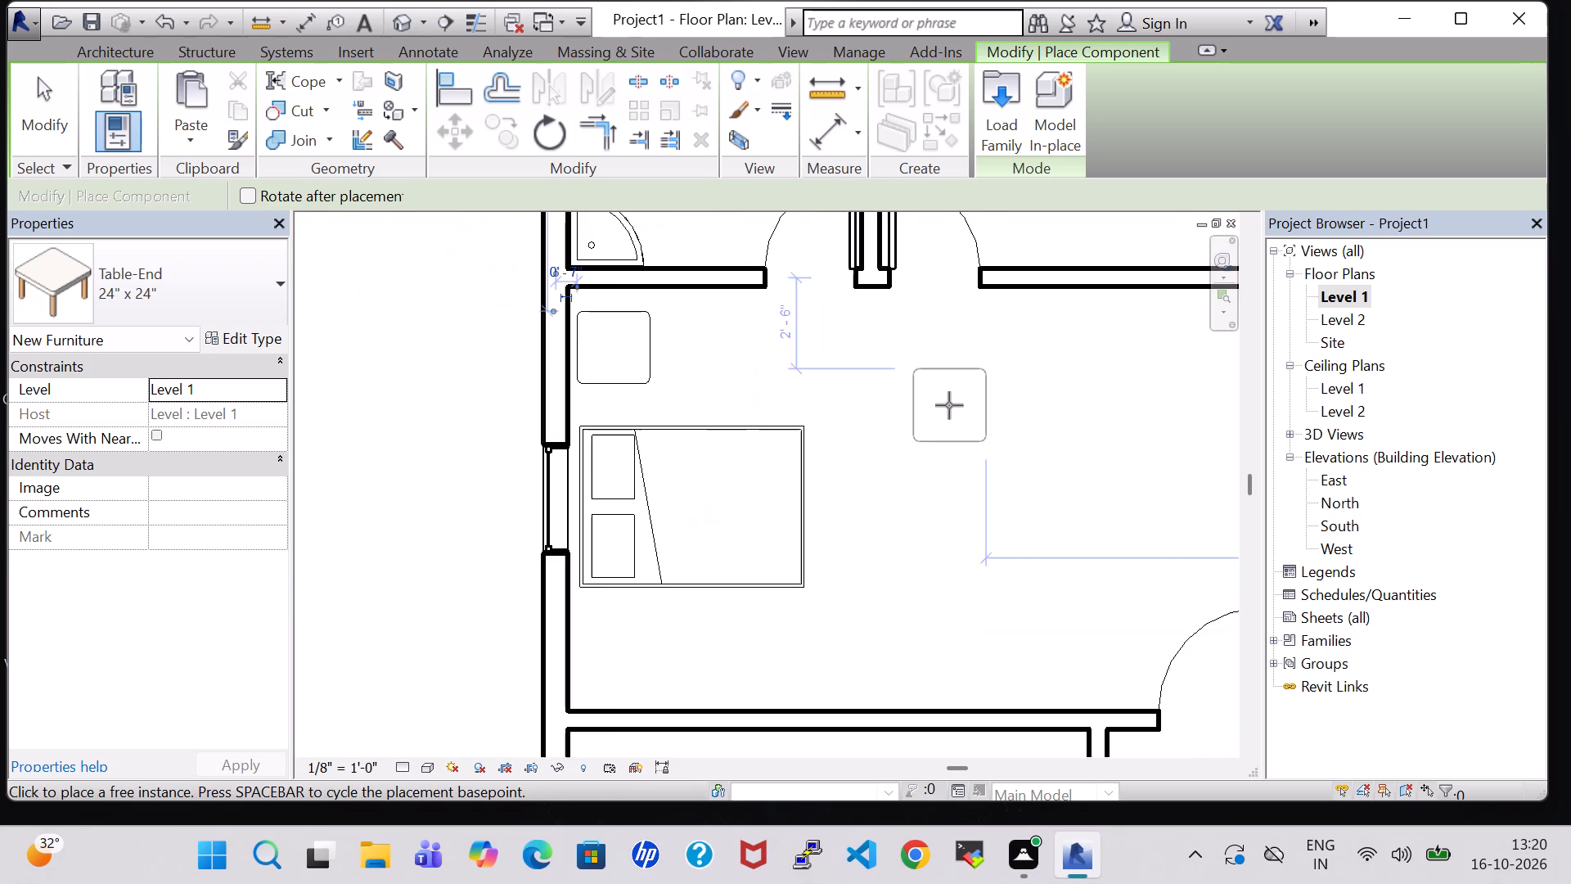
pyautogui.scroll(-1, 949, 405)
pyautogui.middleClick(949, 408)
pyautogui.scroll(1, 949, 408)
pyautogui.press('Escape')
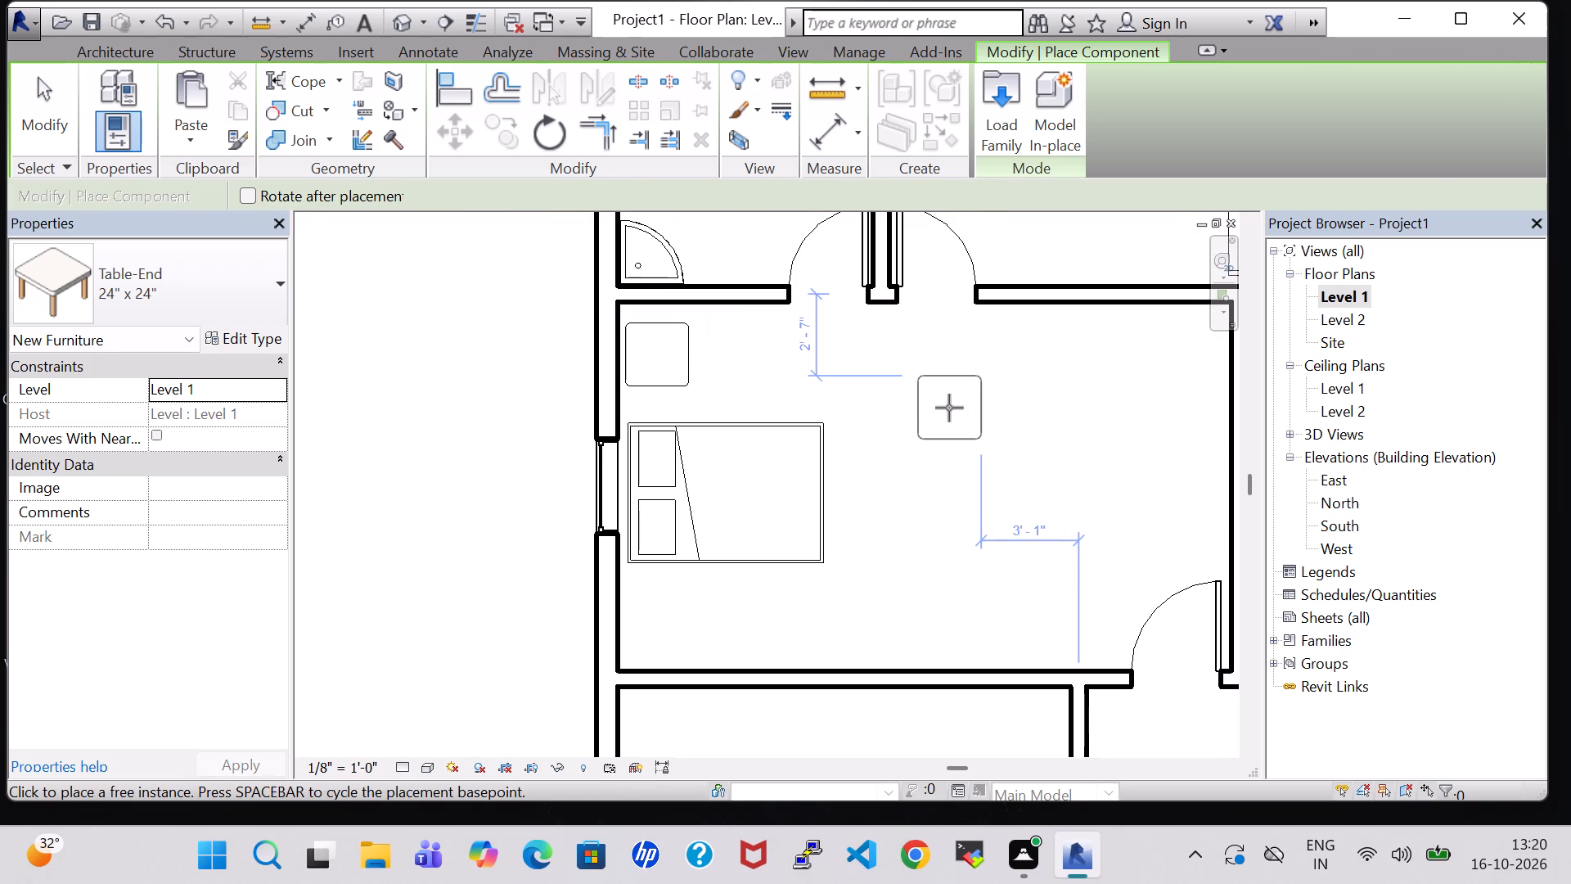
pyautogui.press('Escape')
# Set the Height type parameter of the bedroom's Table-End 24" x 24" to 1' 6".
pyautogui.click(678, 322)
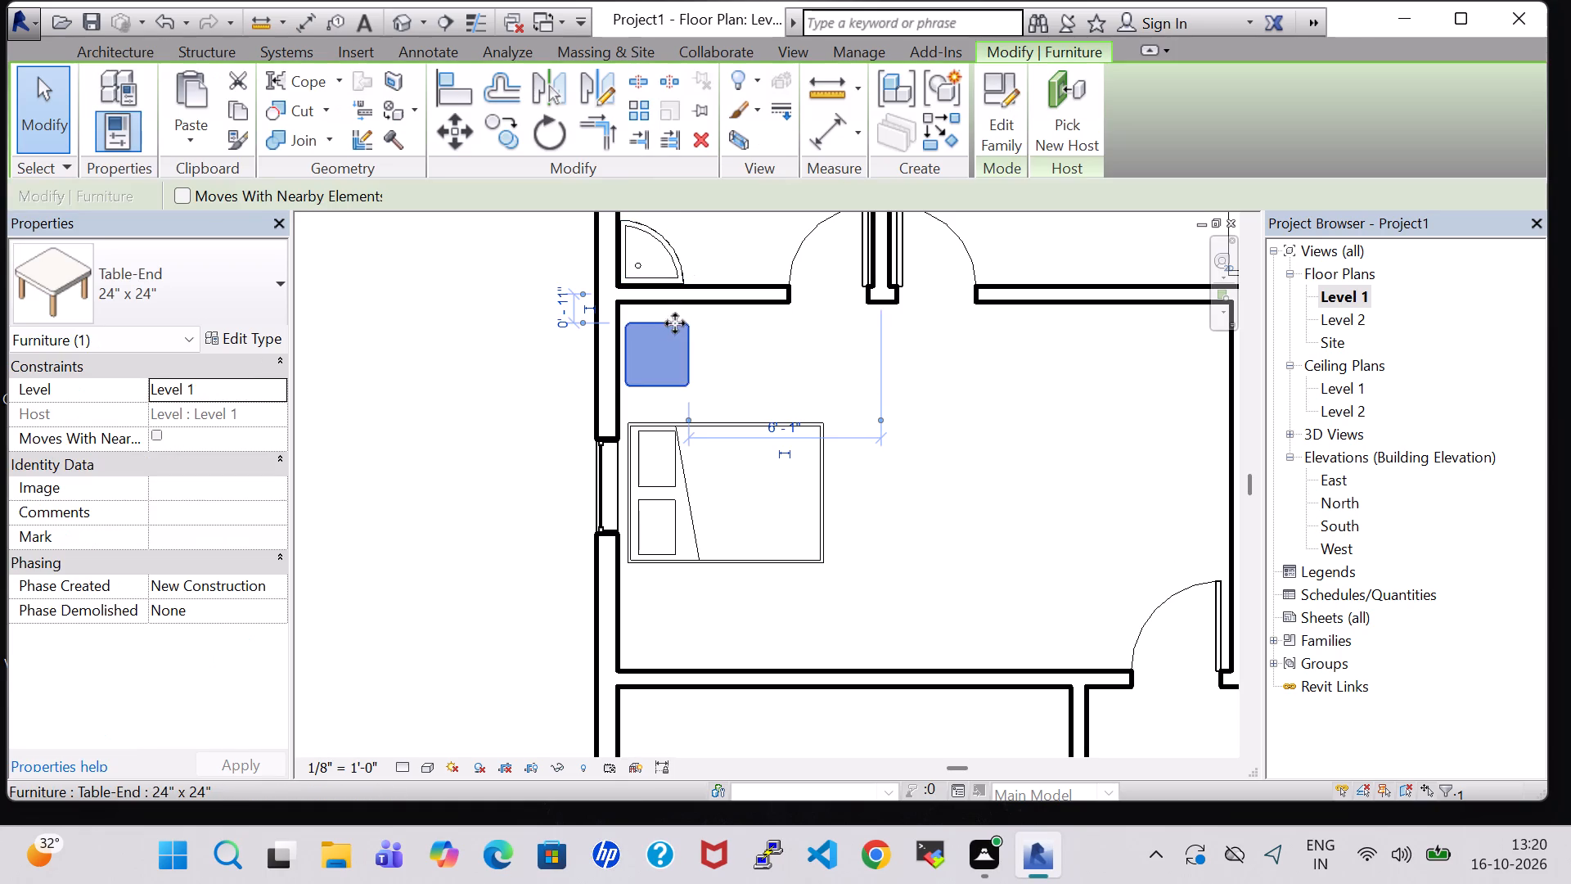
pyautogui.click(252, 345)
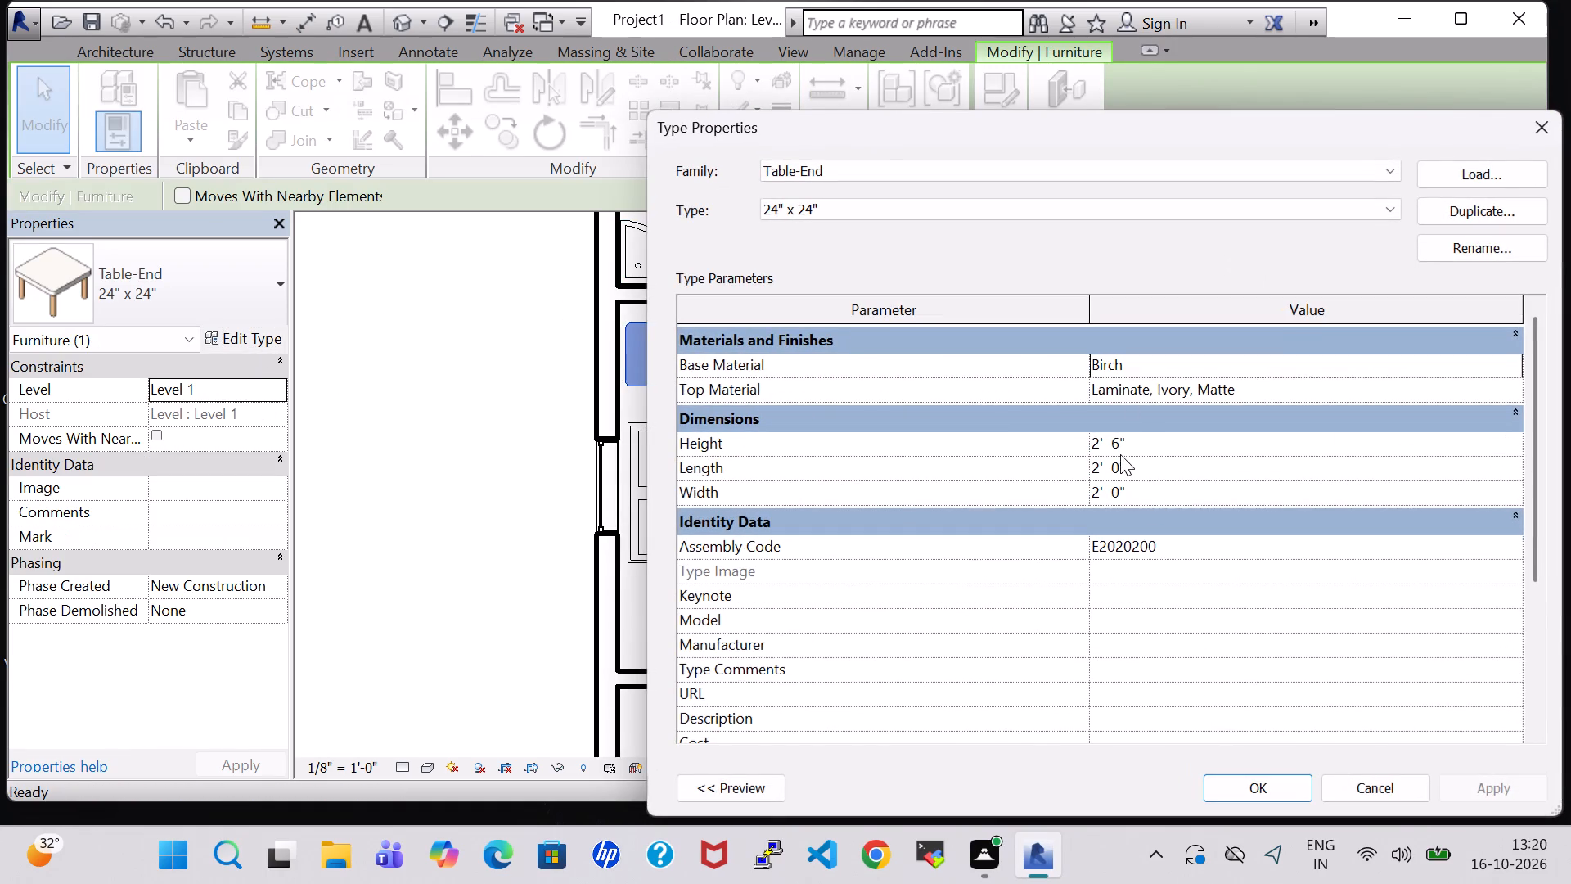
pyautogui.click(1101, 441)
pyautogui.press('BackSpace')
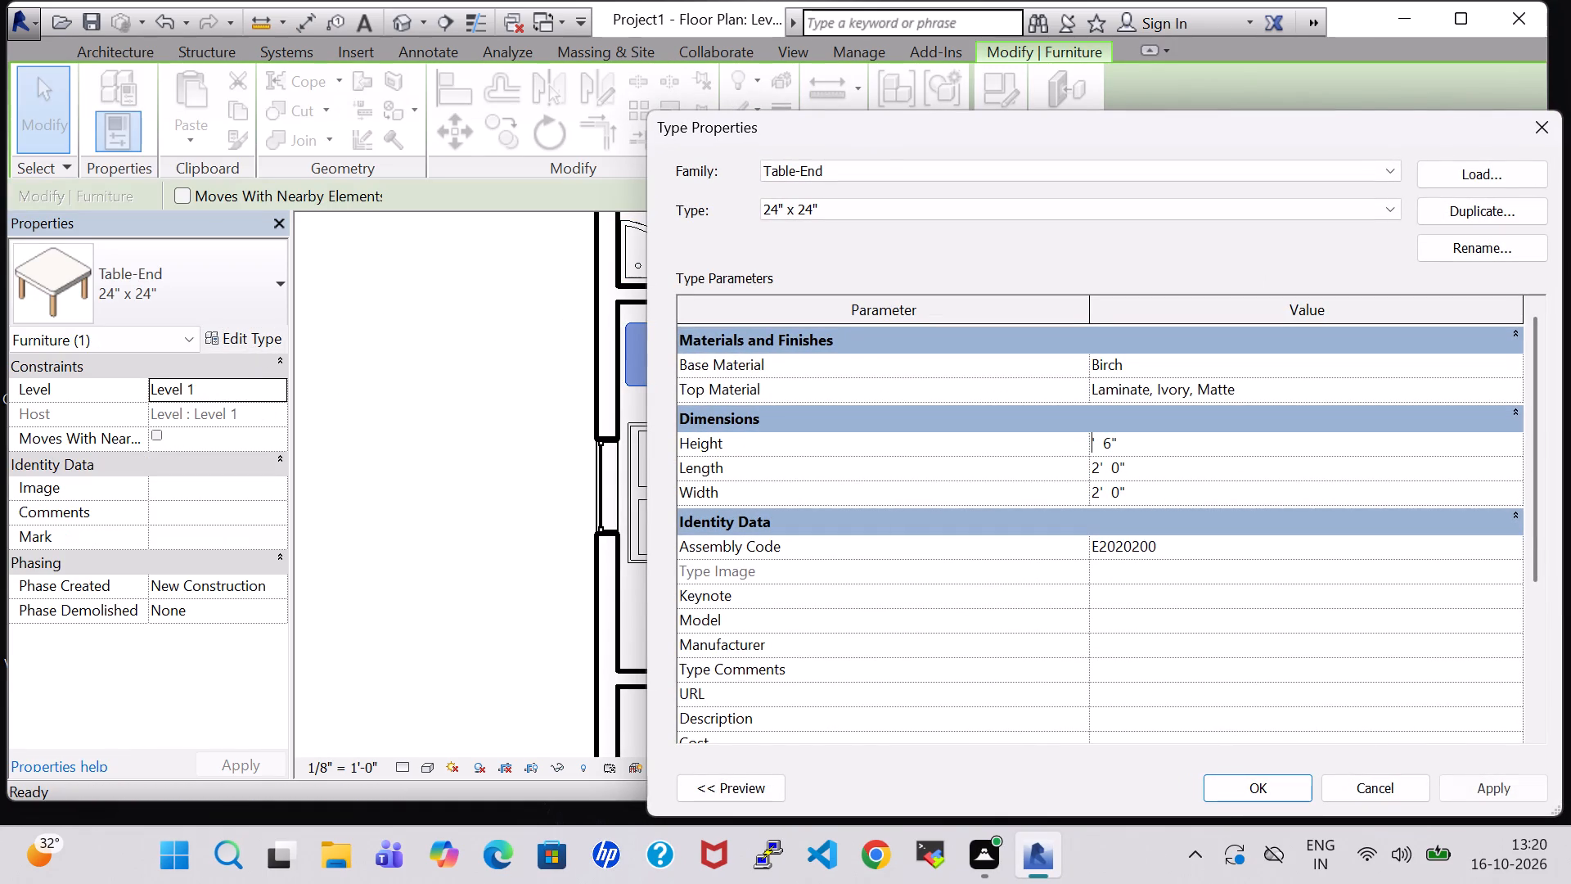
pyautogui.press('1')
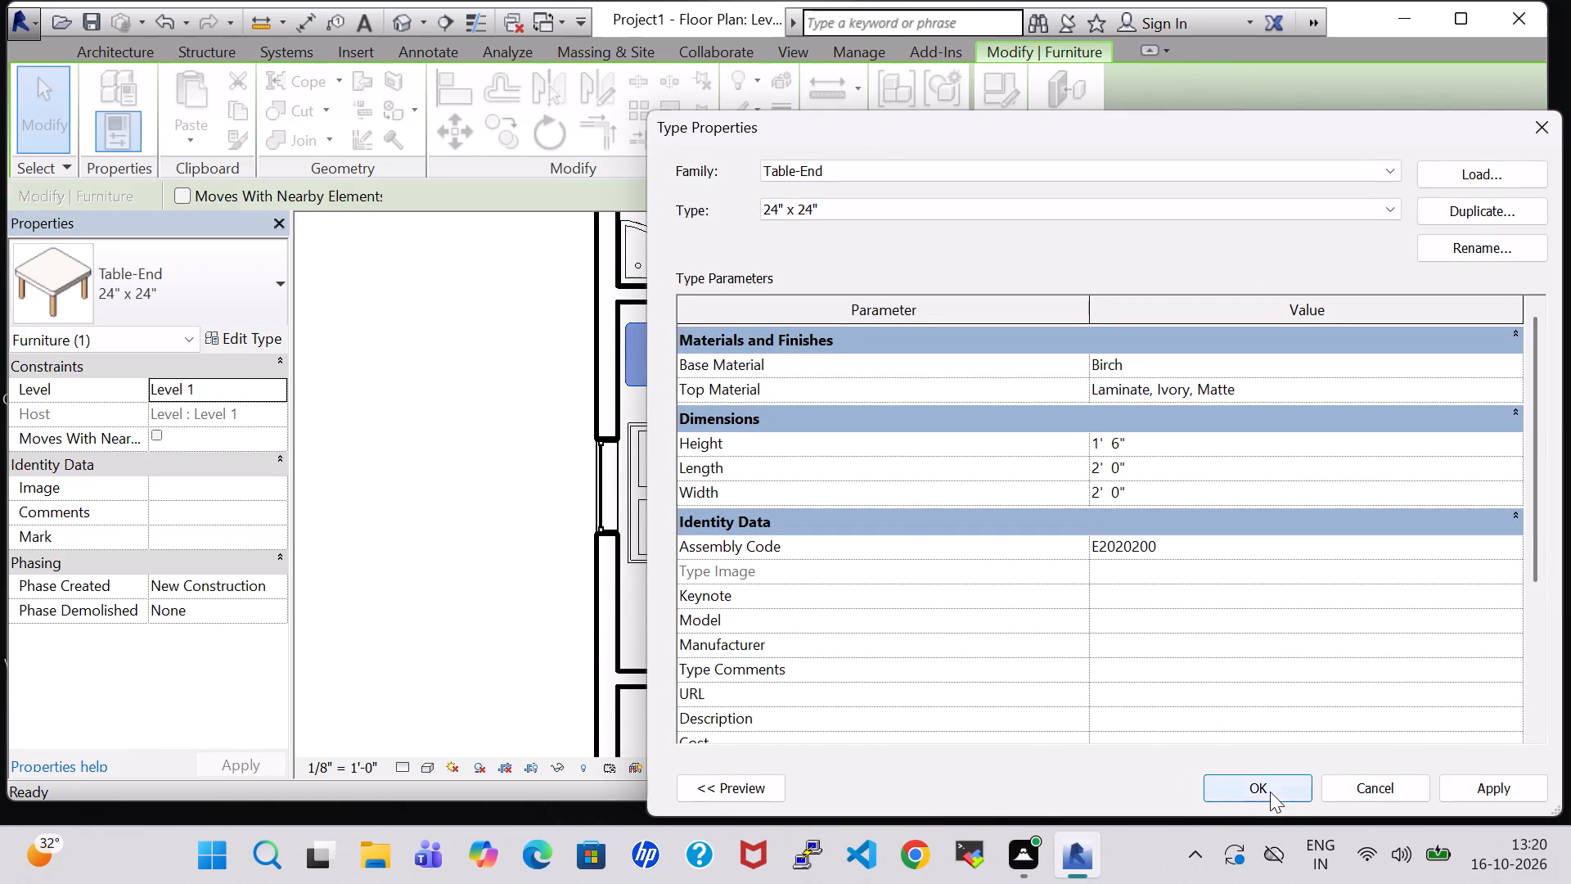
pyautogui.click(1270, 792)
pyautogui.click(978, 512)
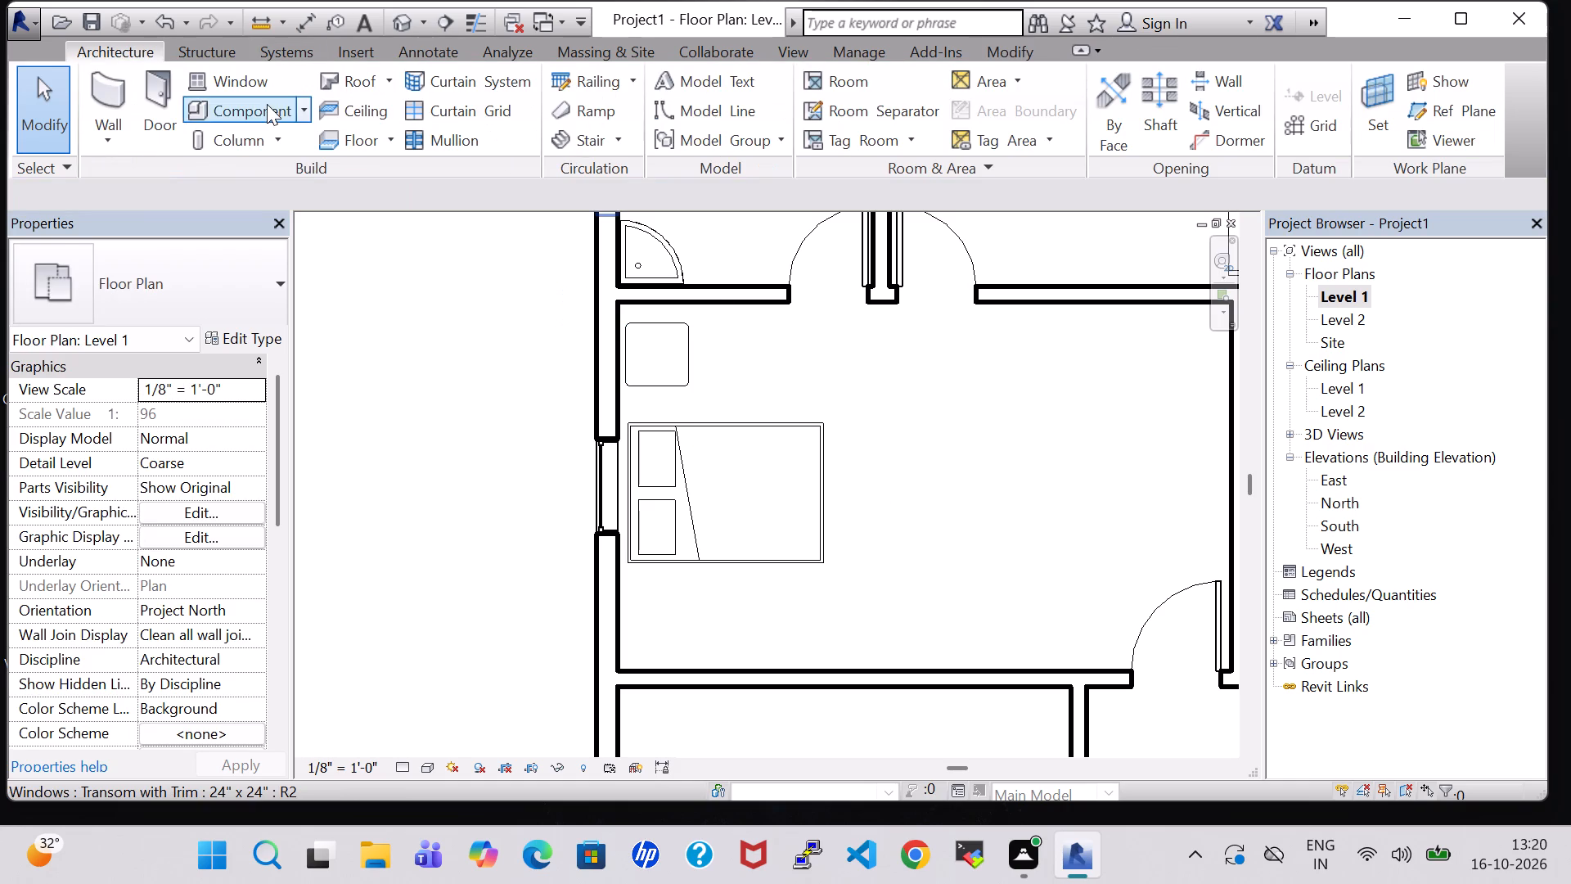
# Load the Chair-Corbu family from the Seating folder of the US Imperial Furniture library.
pyautogui.click(267, 104)
pyautogui.click(998, 113)
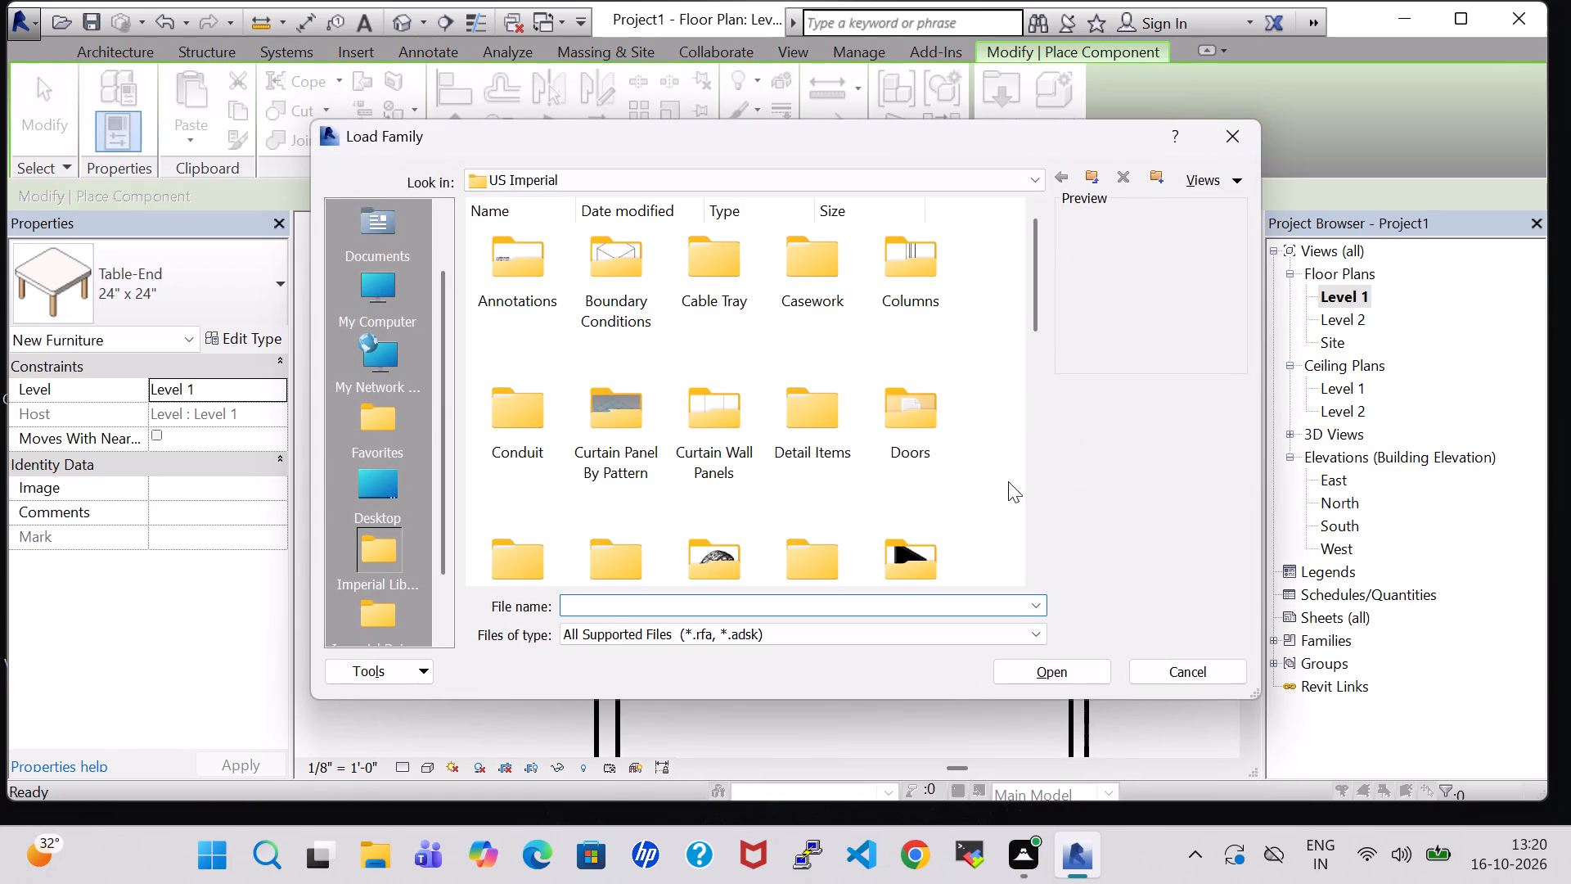
pyautogui.doubleClick(911, 562)
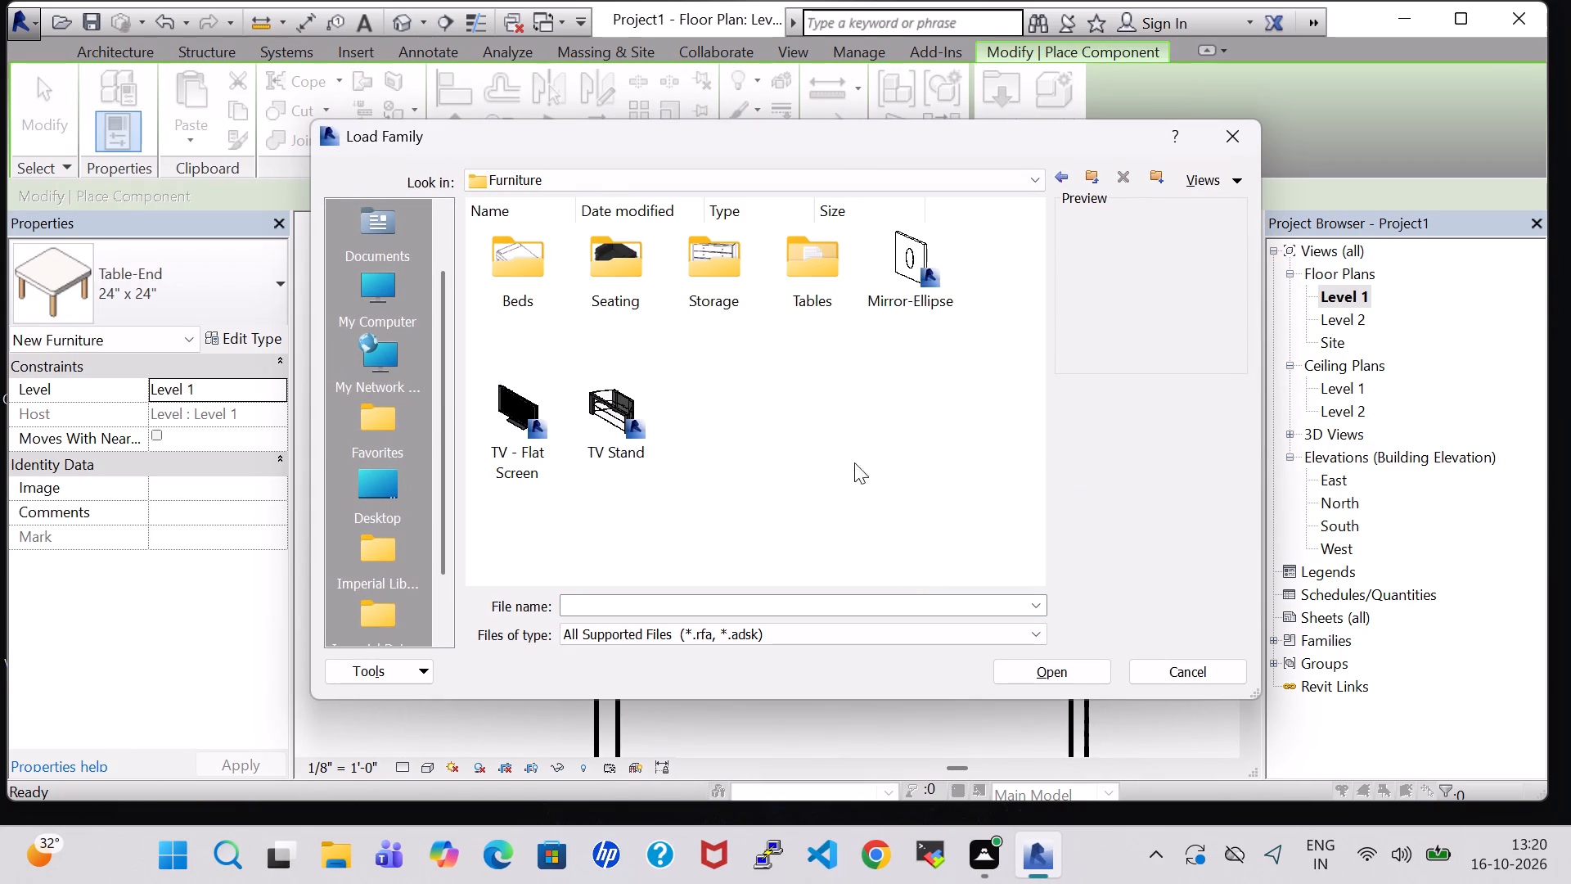
pyautogui.doubleClick(632, 251)
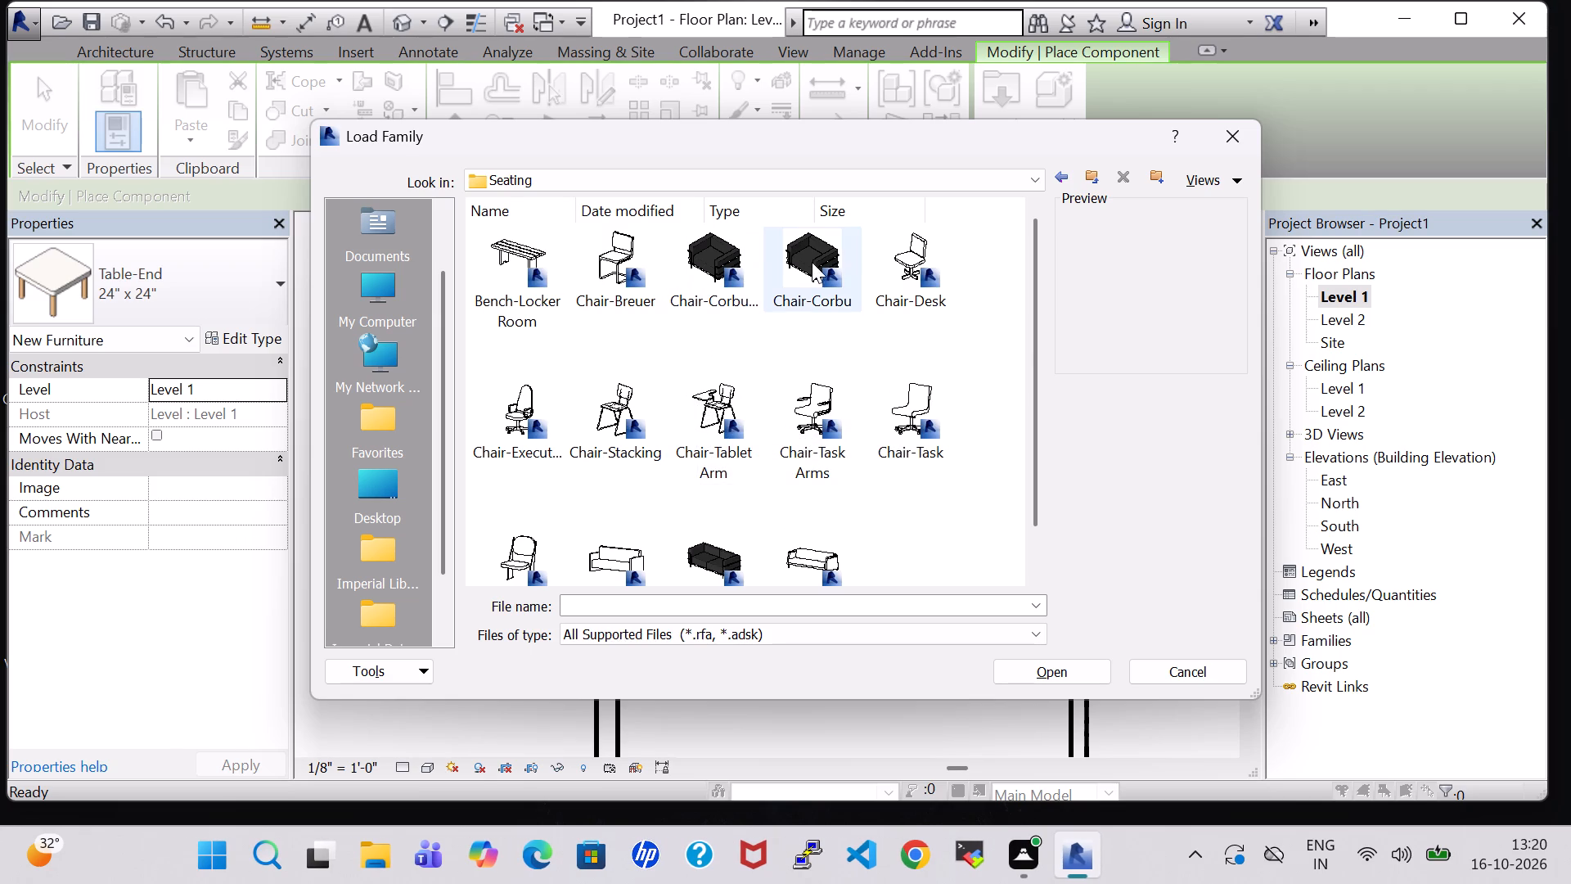
pyautogui.click(722, 237)
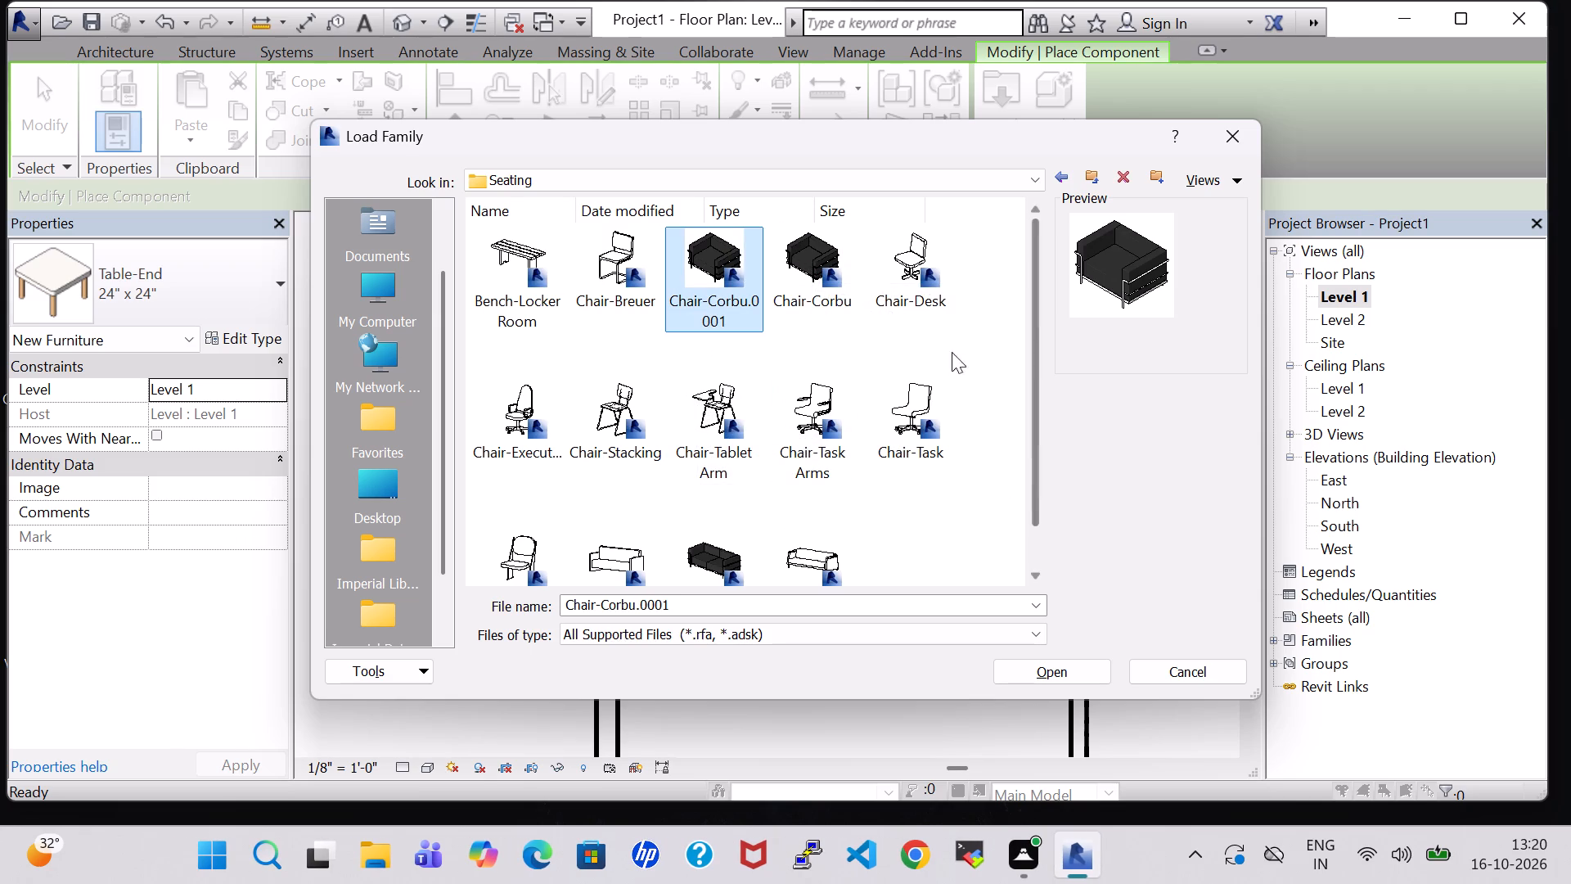
pyautogui.click(814, 268)
pyautogui.click(1037, 665)
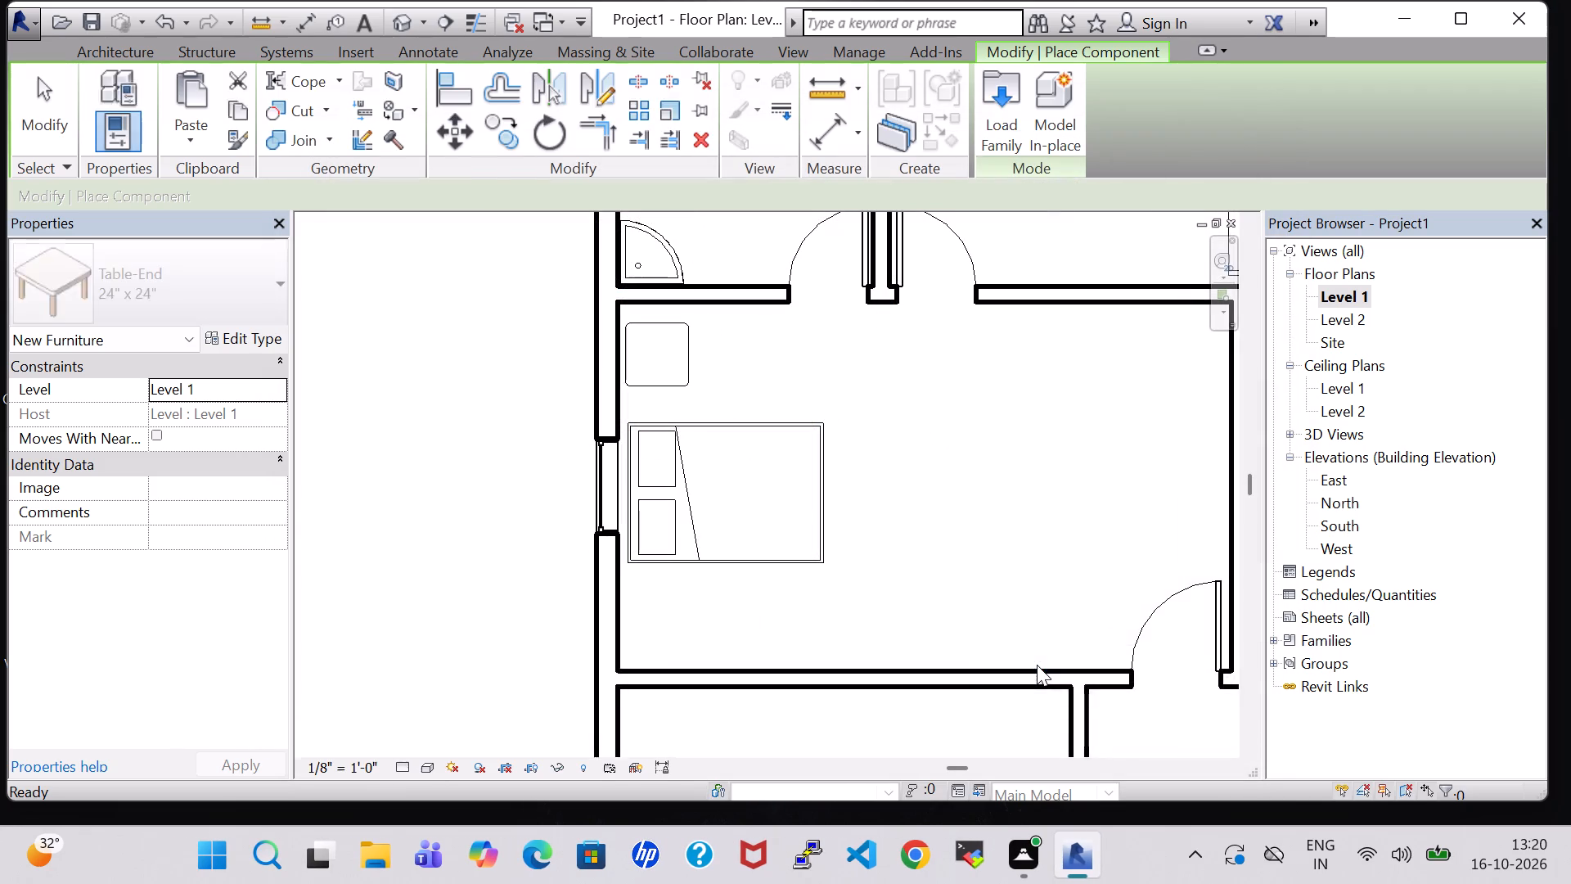
# Place two Chair-Corbu chairs one above the other along the bedroom's east wall, rotated to face west toward the bed.
pyautogui.press('space')
pyautogui.press('space')
pyautogui.press('space')
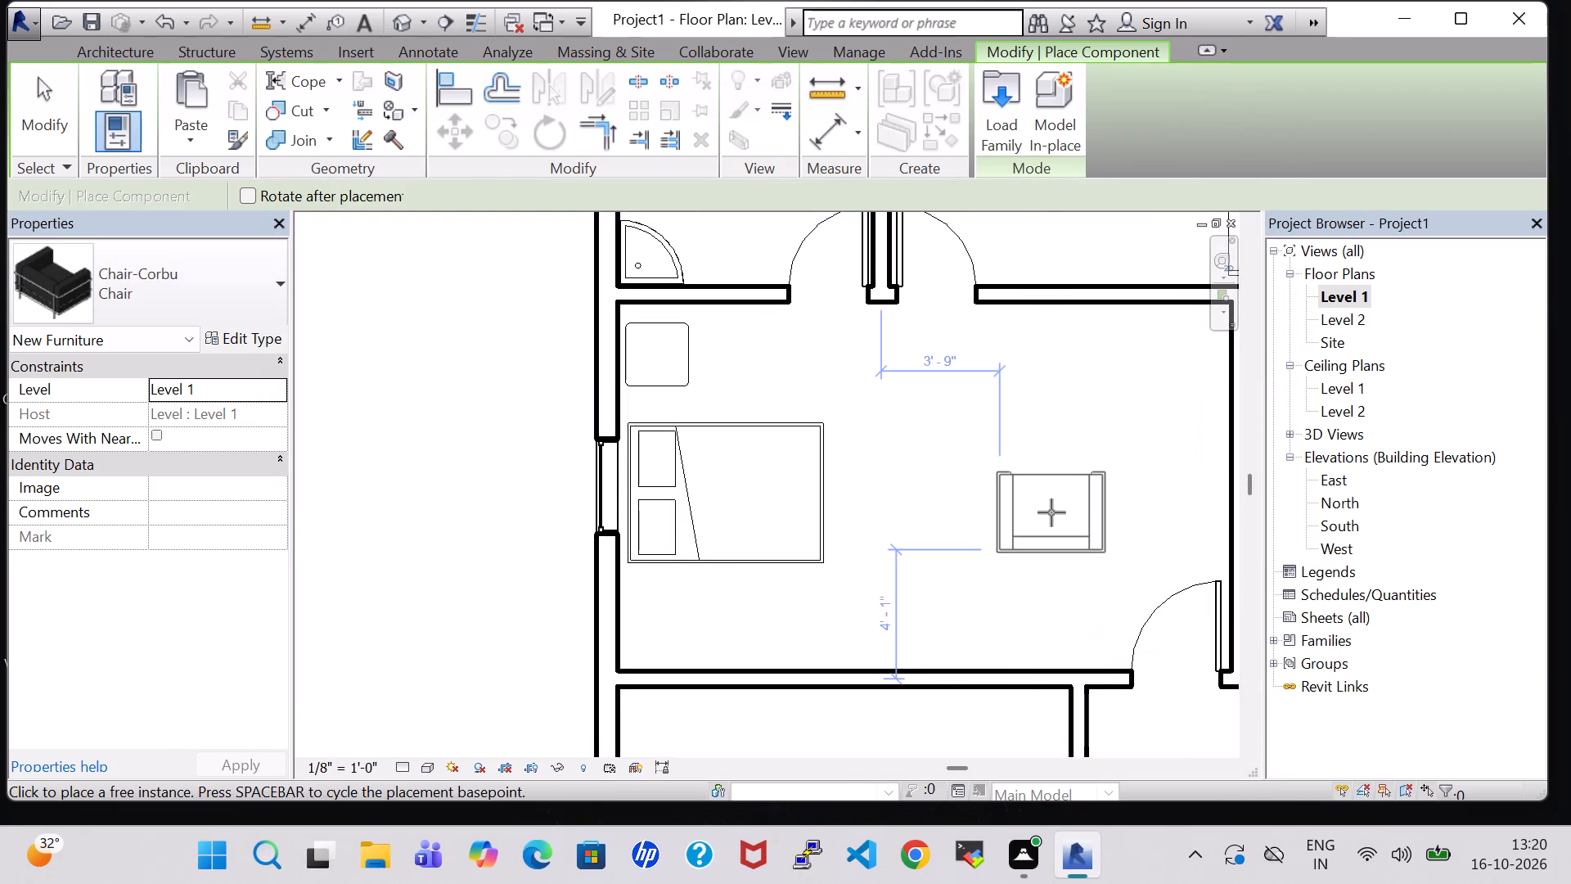
pyautogui.press('space')
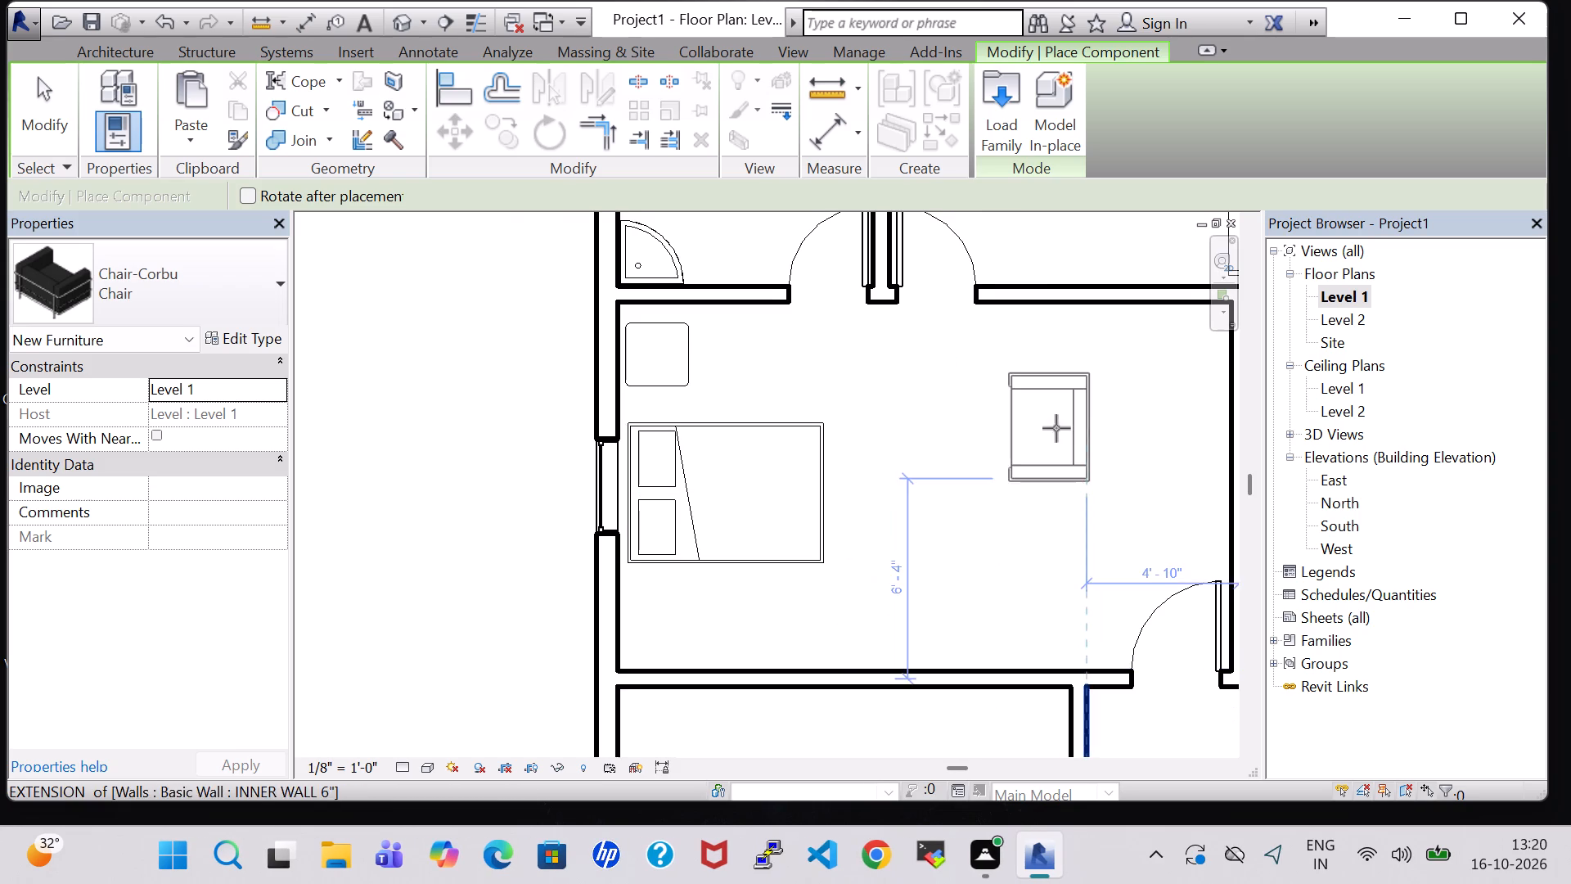
pyautogui.moveTo(1056, 428); pyautogui.dragTo(937, 450, button='middle')
pyautogui.scroll(3, 1061, 412)
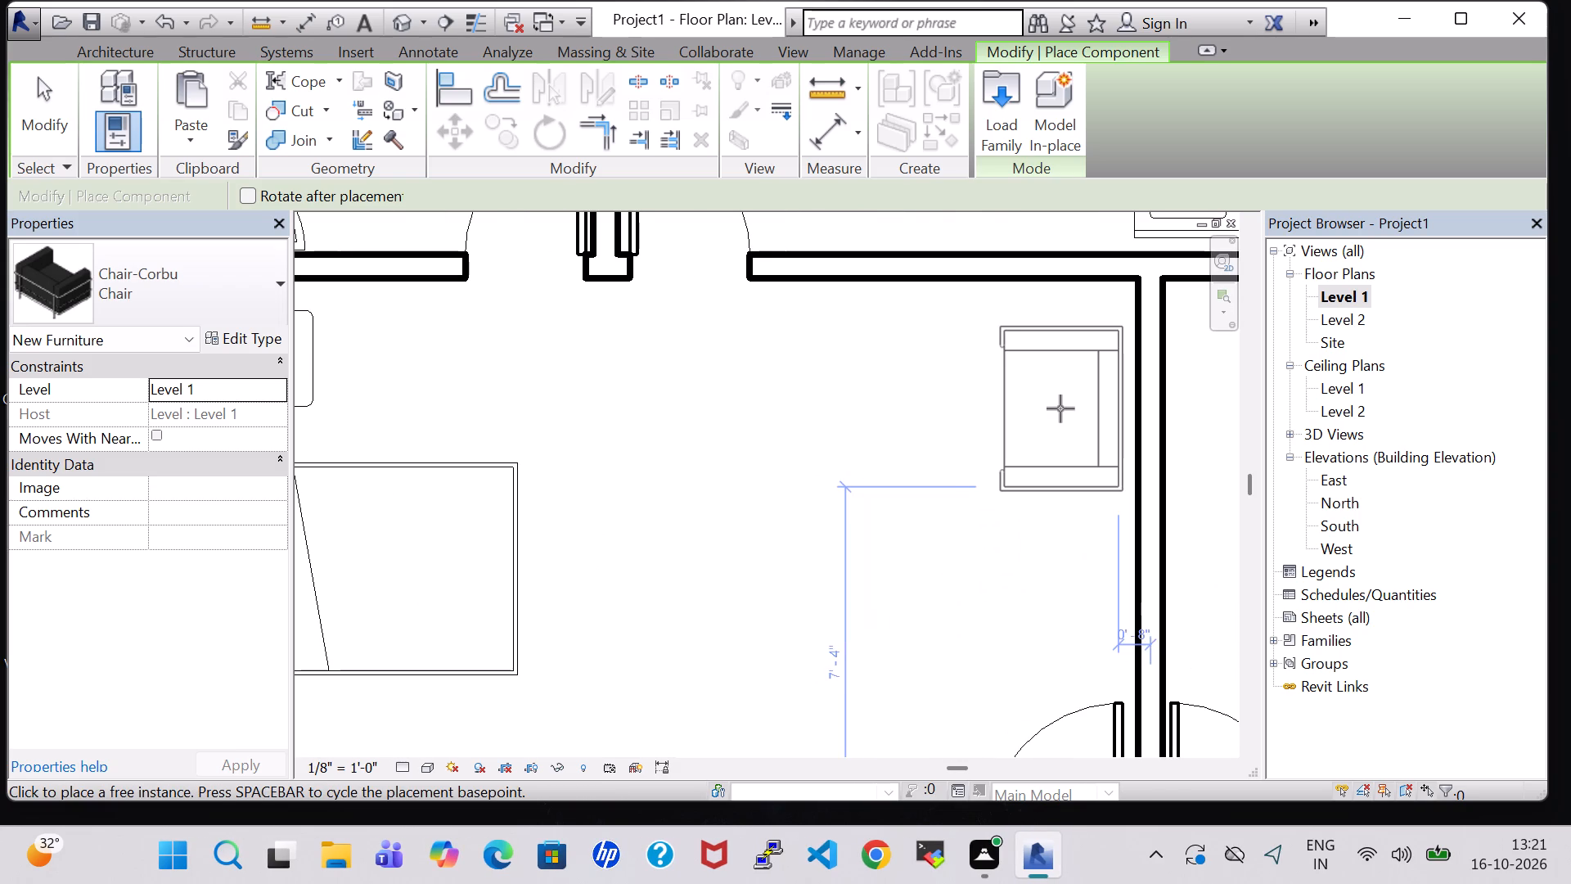
pyautogui.click(1069, 414)
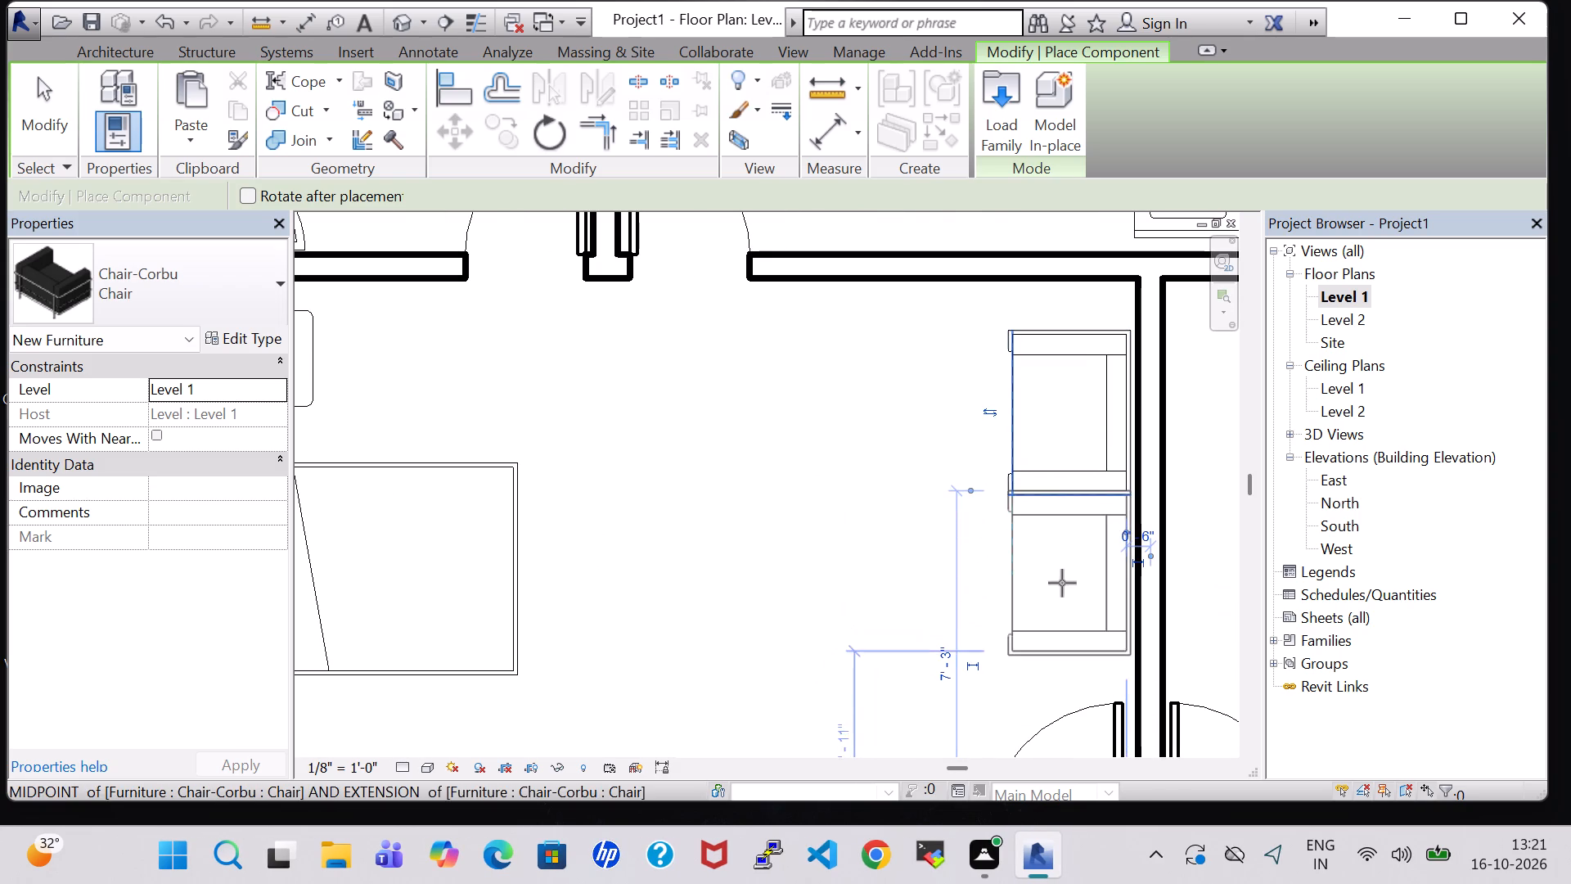
pyautogui.scroll(2, 1060, 595)
pyautogui.moveTo(1060, 595); pyautogui.dragTo(1038, 567, button='middle')
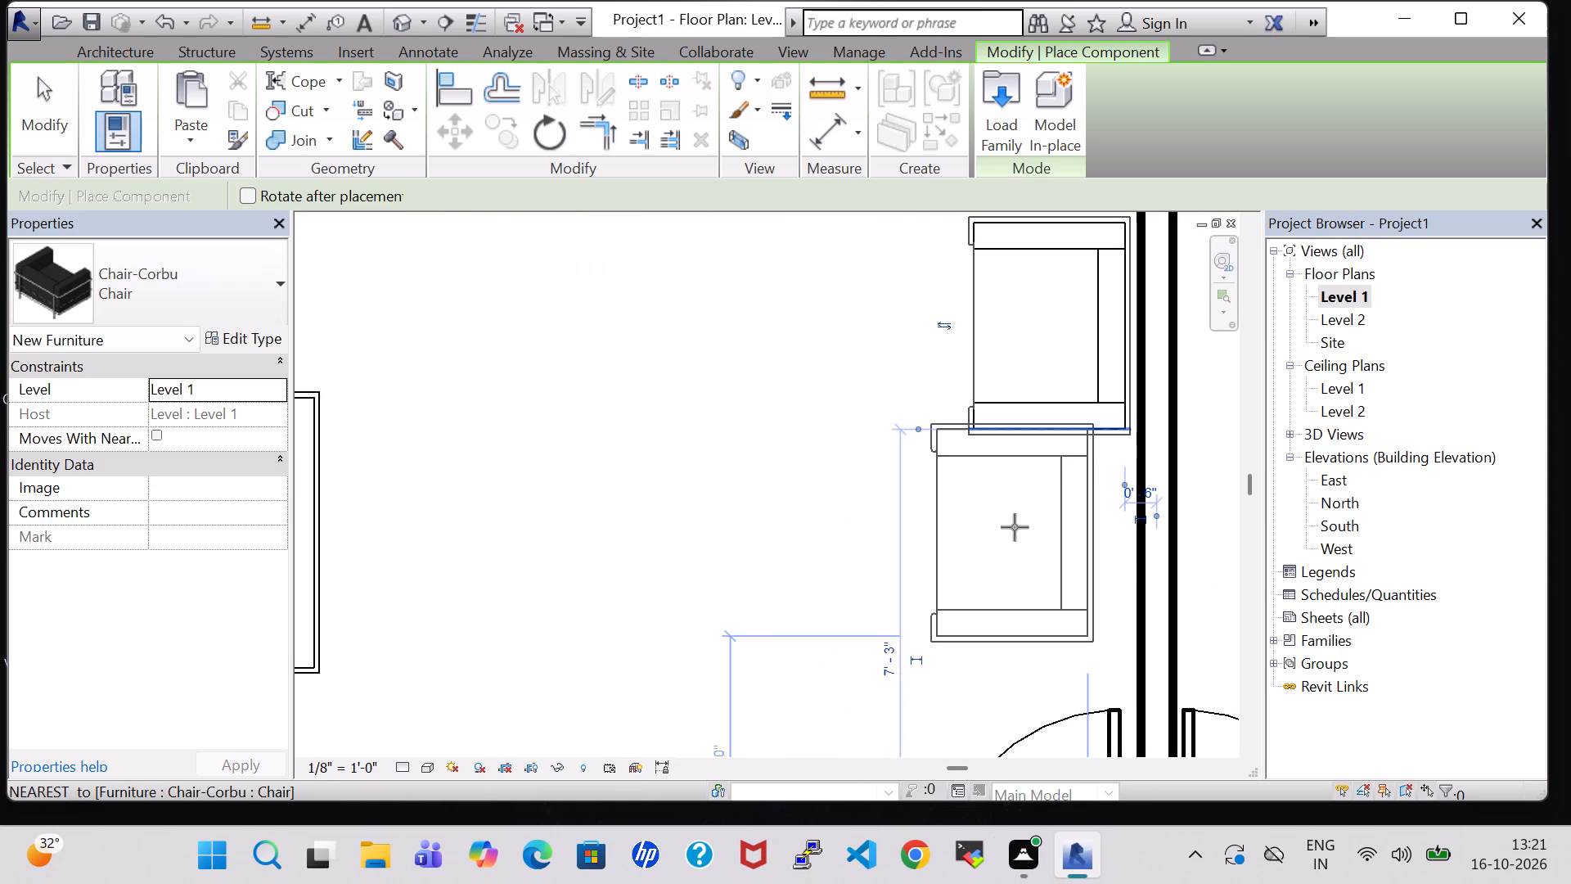
pyautogui.click(1041, 566)
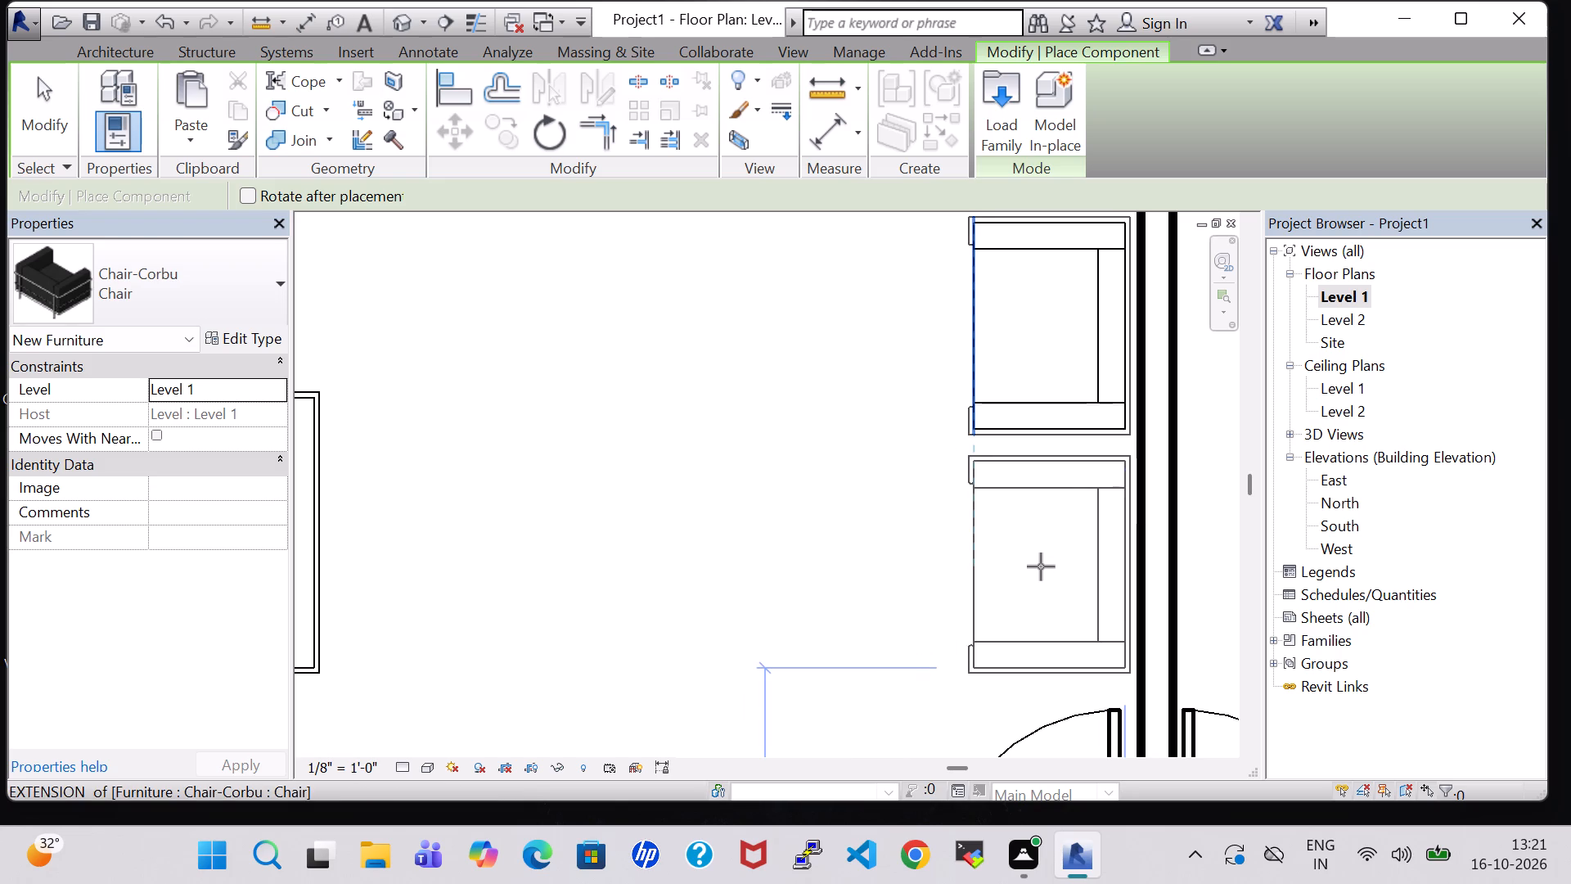
pyautogui.scroll(-5, 992, 453)
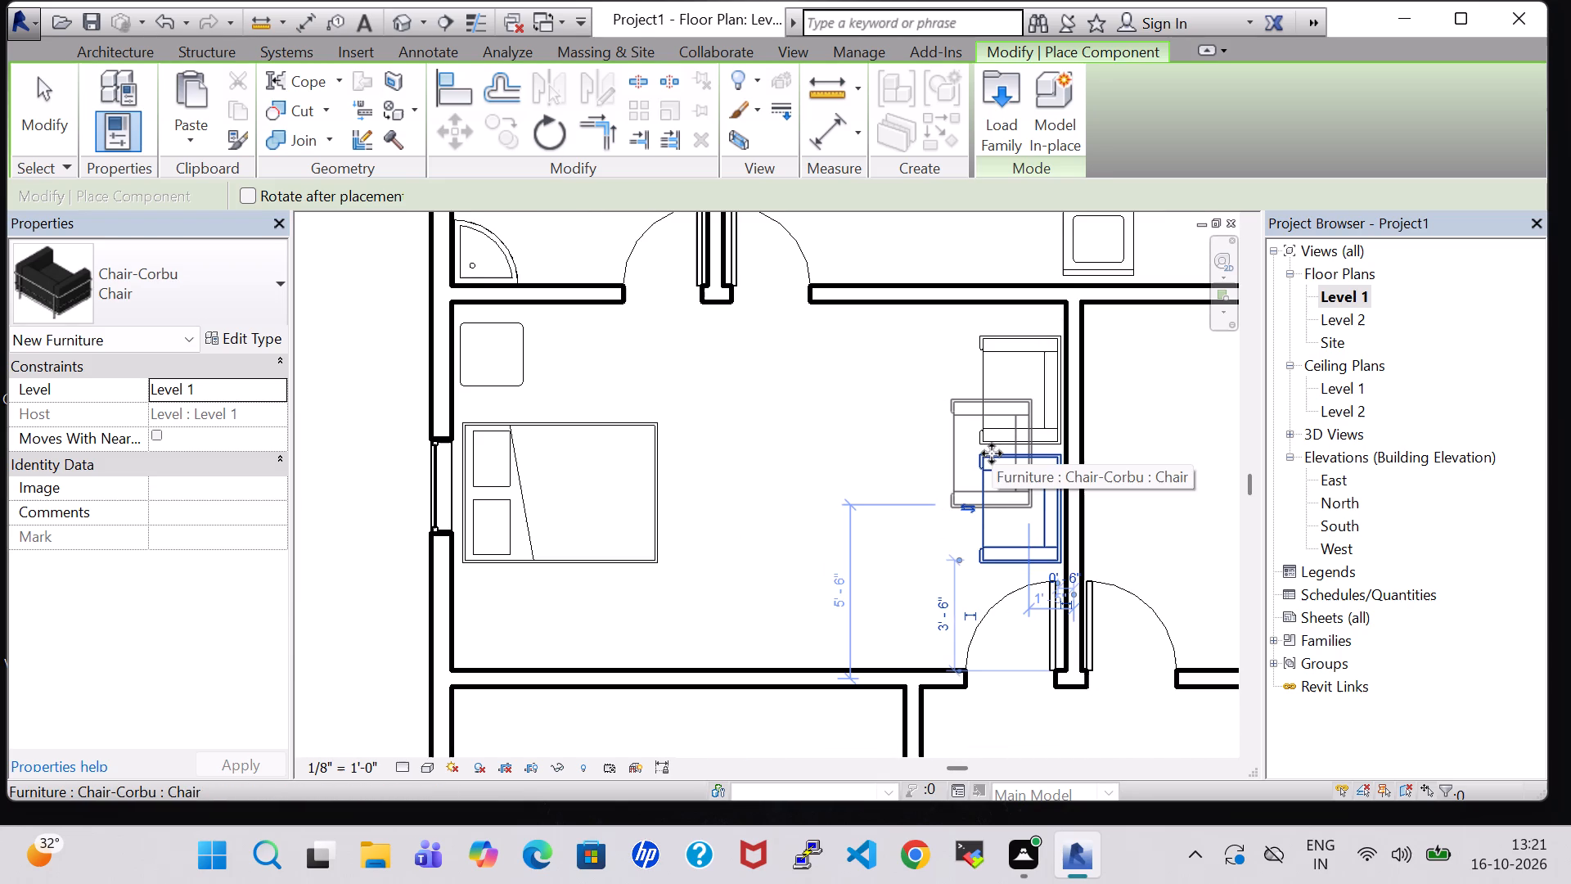
pyautogui.press('Escape')
pyautogui.press('Escape')
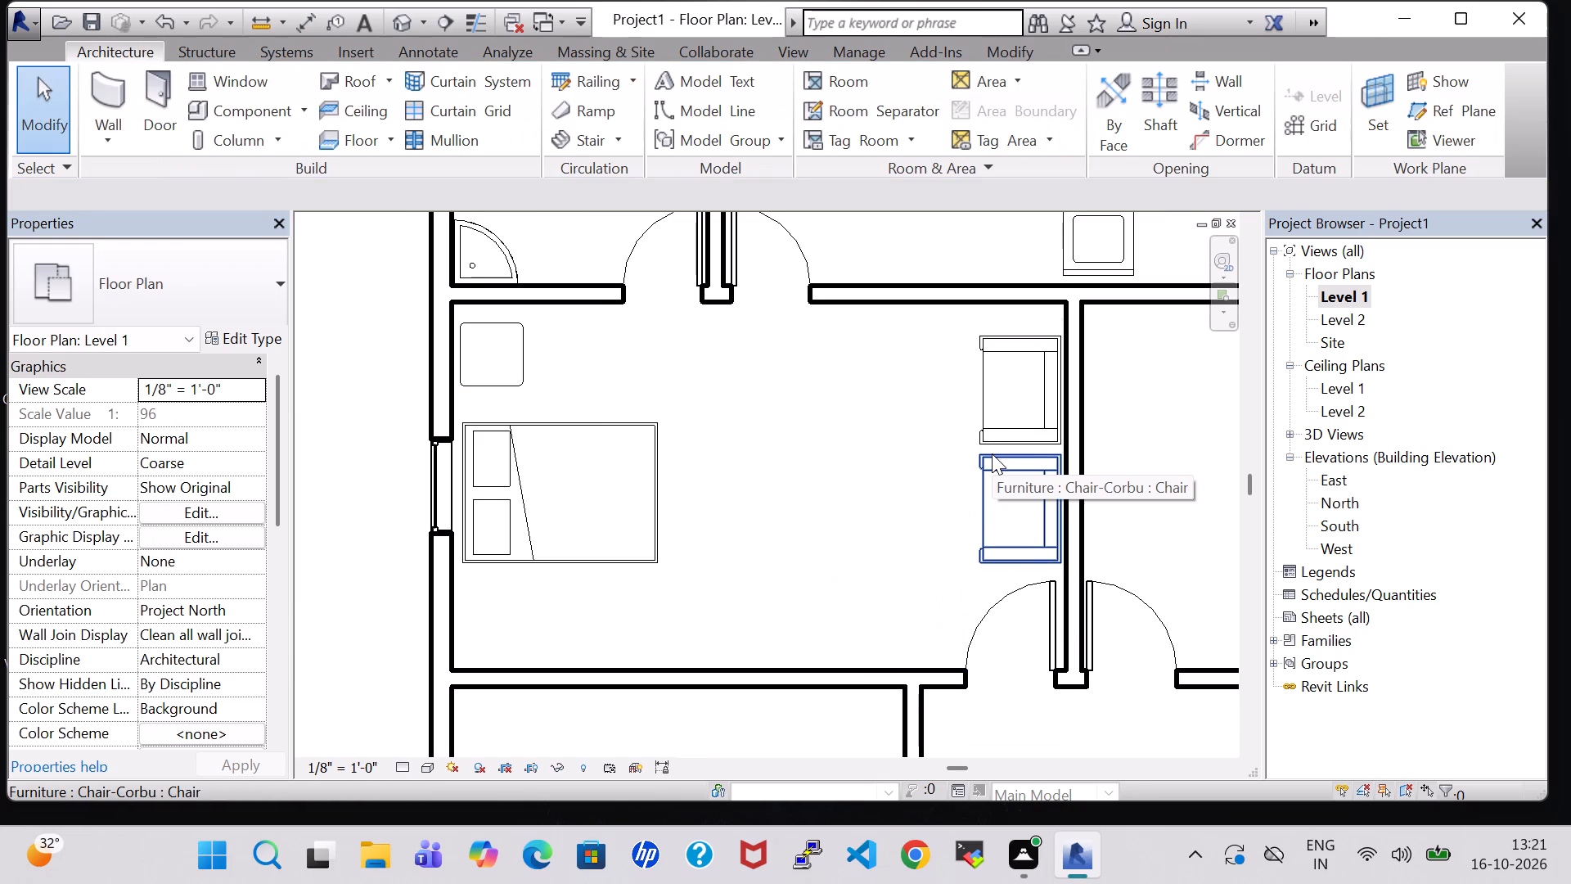
# Nudge both Chair-Corbu chairs slightly north along the bedroom's east wall, the northern chair farther than the southern one.
pyautogui.press('Up')
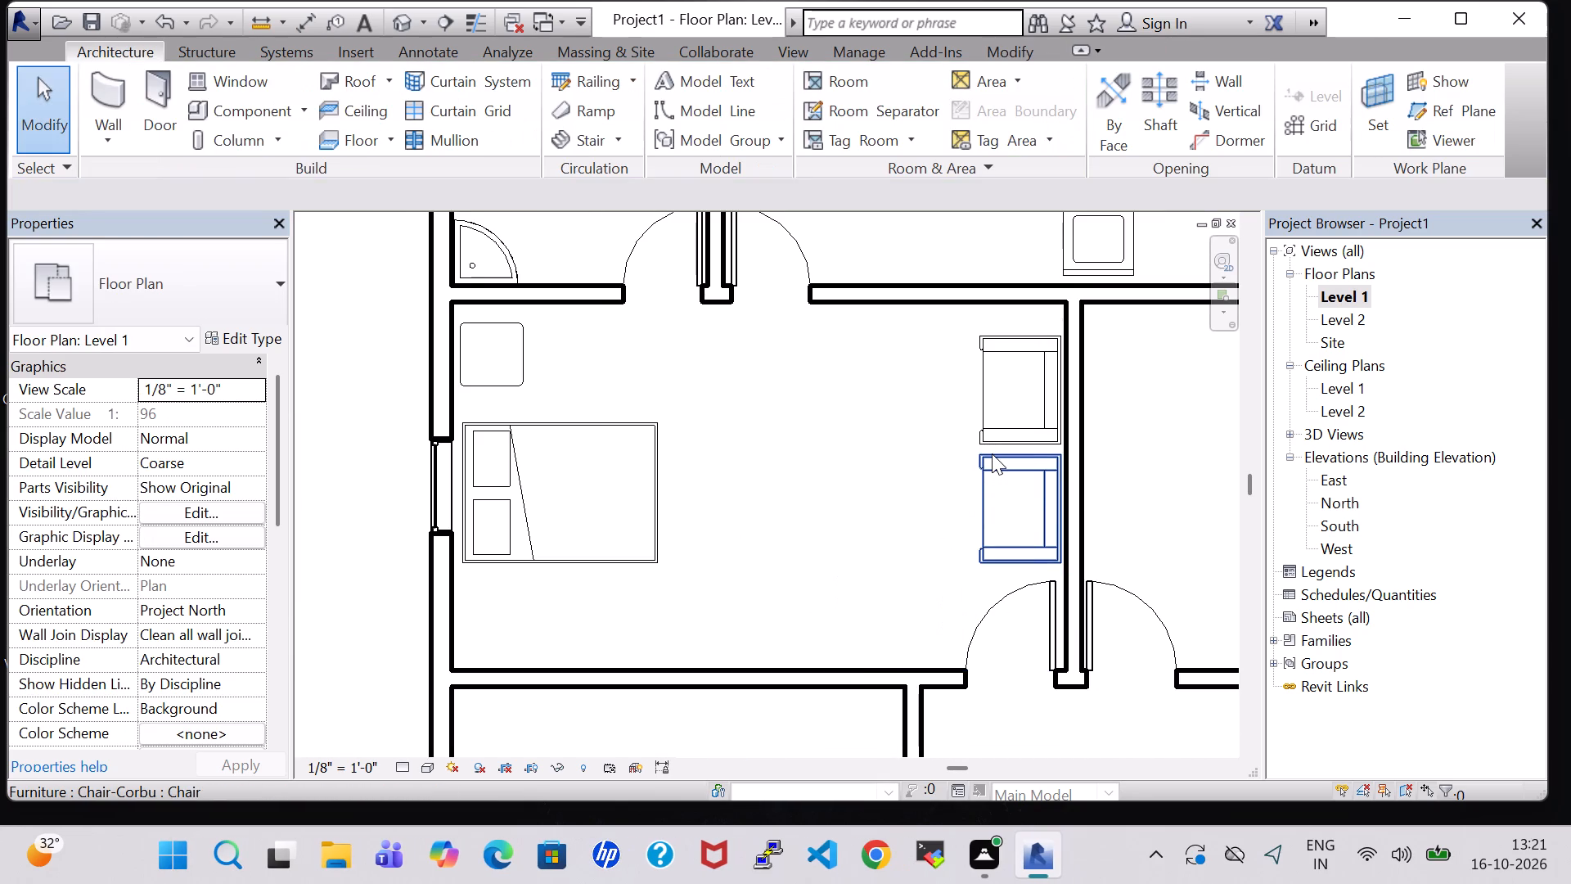
pyautogui.press('Down')
pyautogui.click(1000, 416)
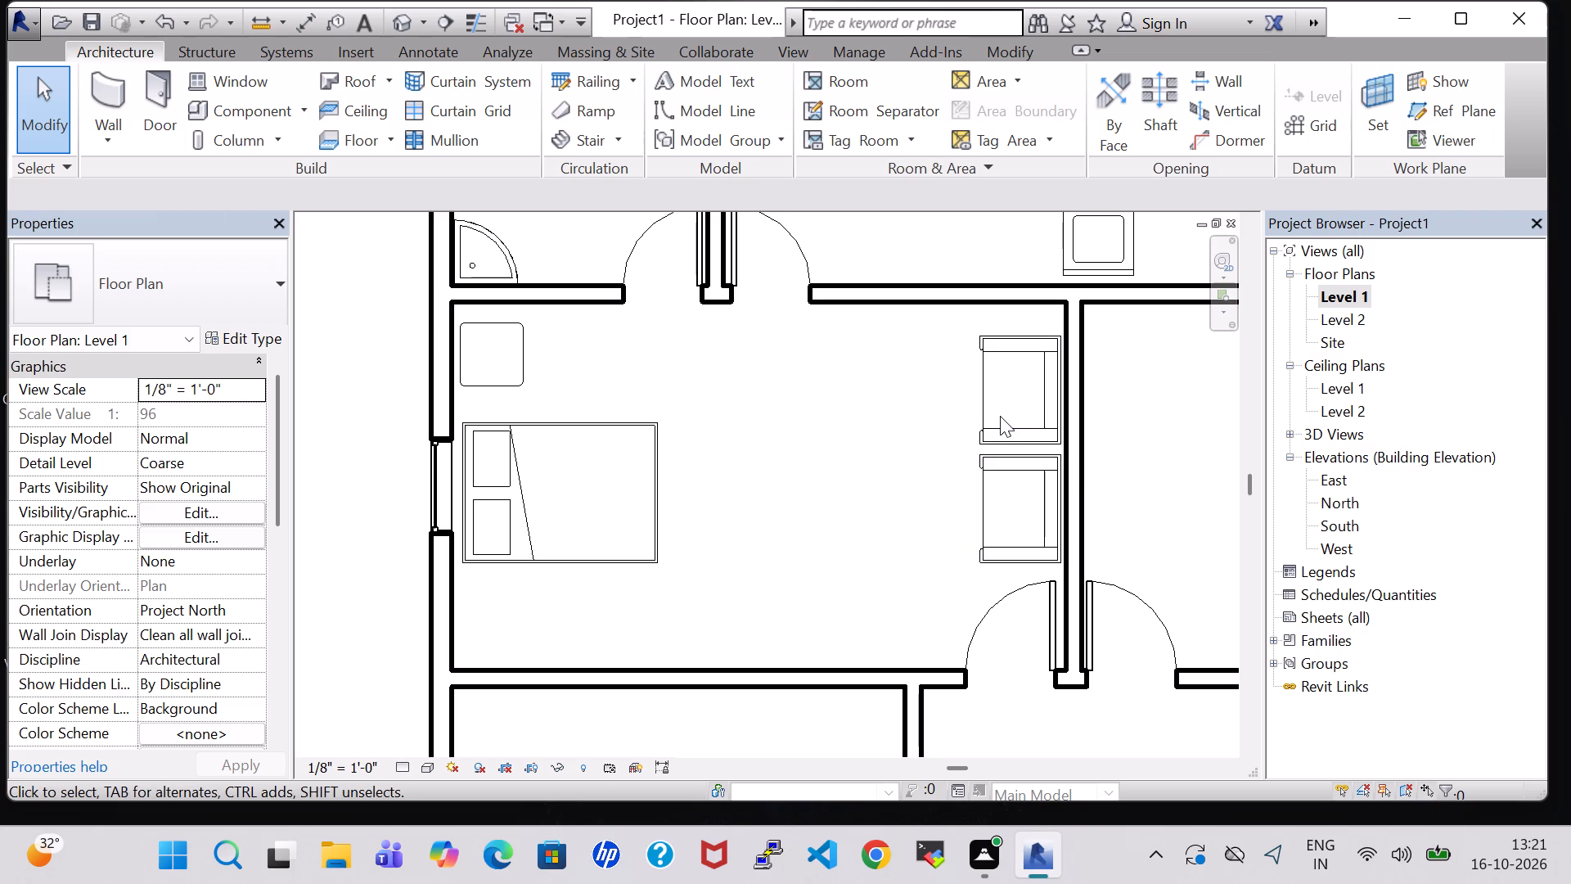
pyautogui.click(999, 368)
pyautogui.click(1001, 355)
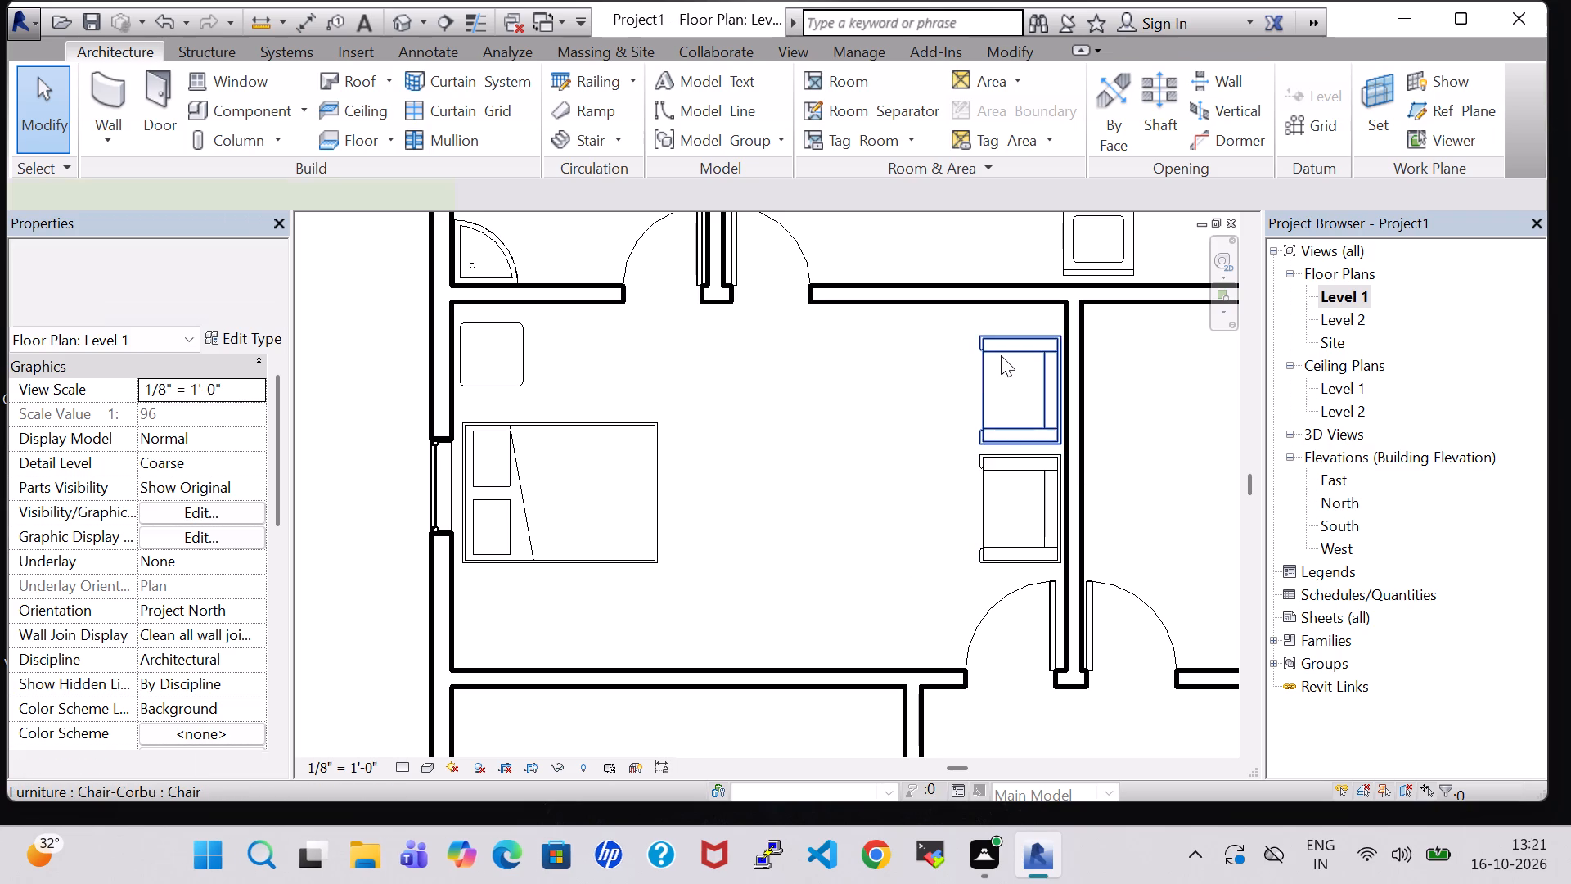
pyautogui.press('Up')
pyautogui.press('Up')
pyautogui.press('Up')
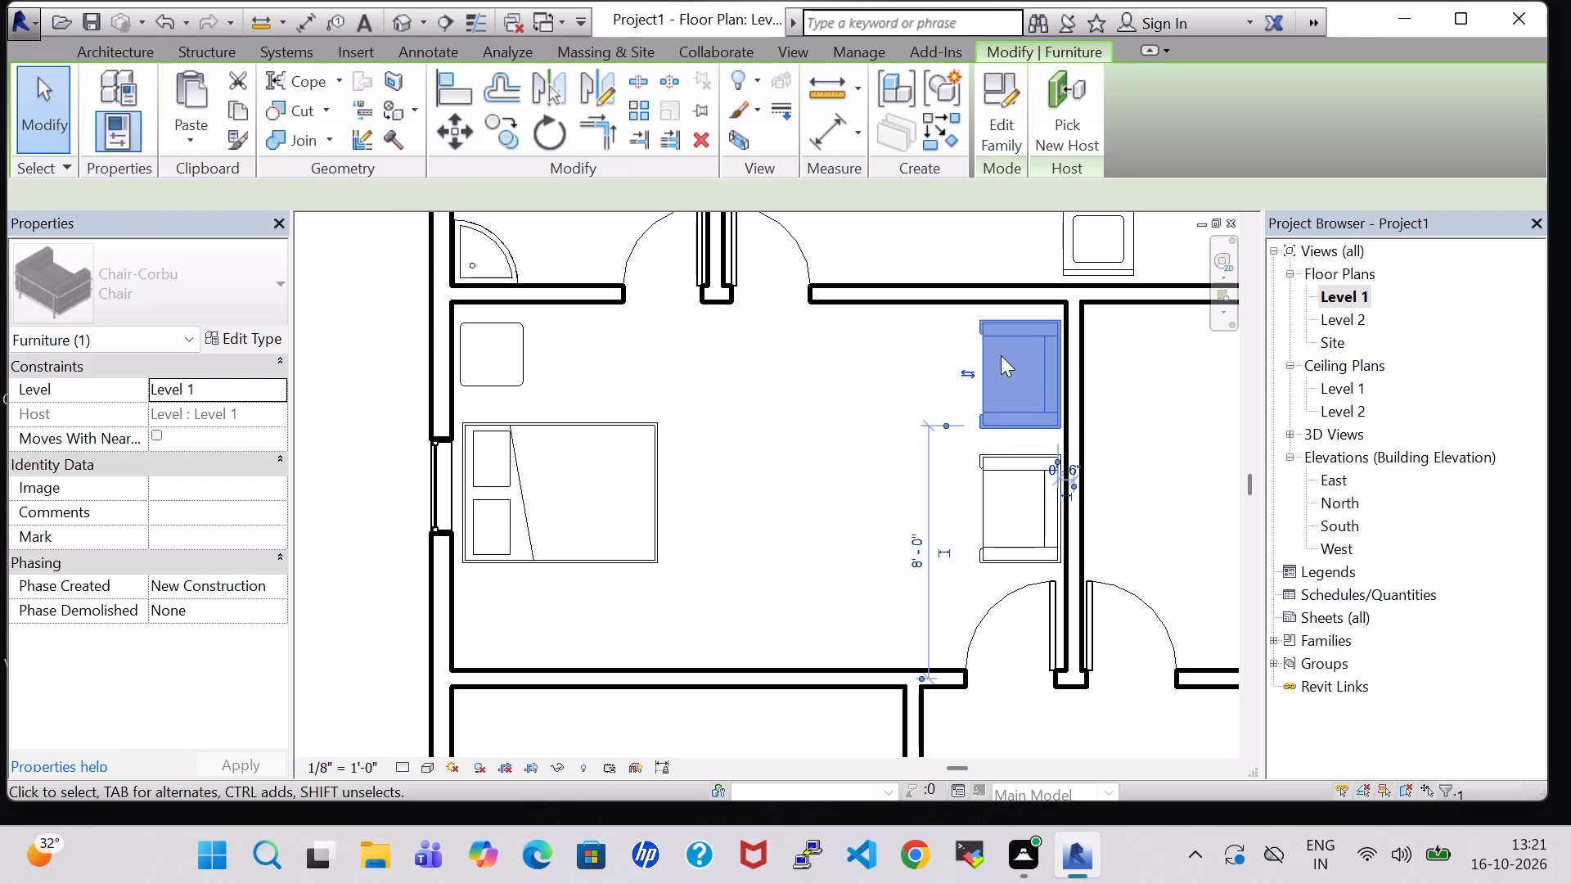
pyautogui.click(1035, 463)
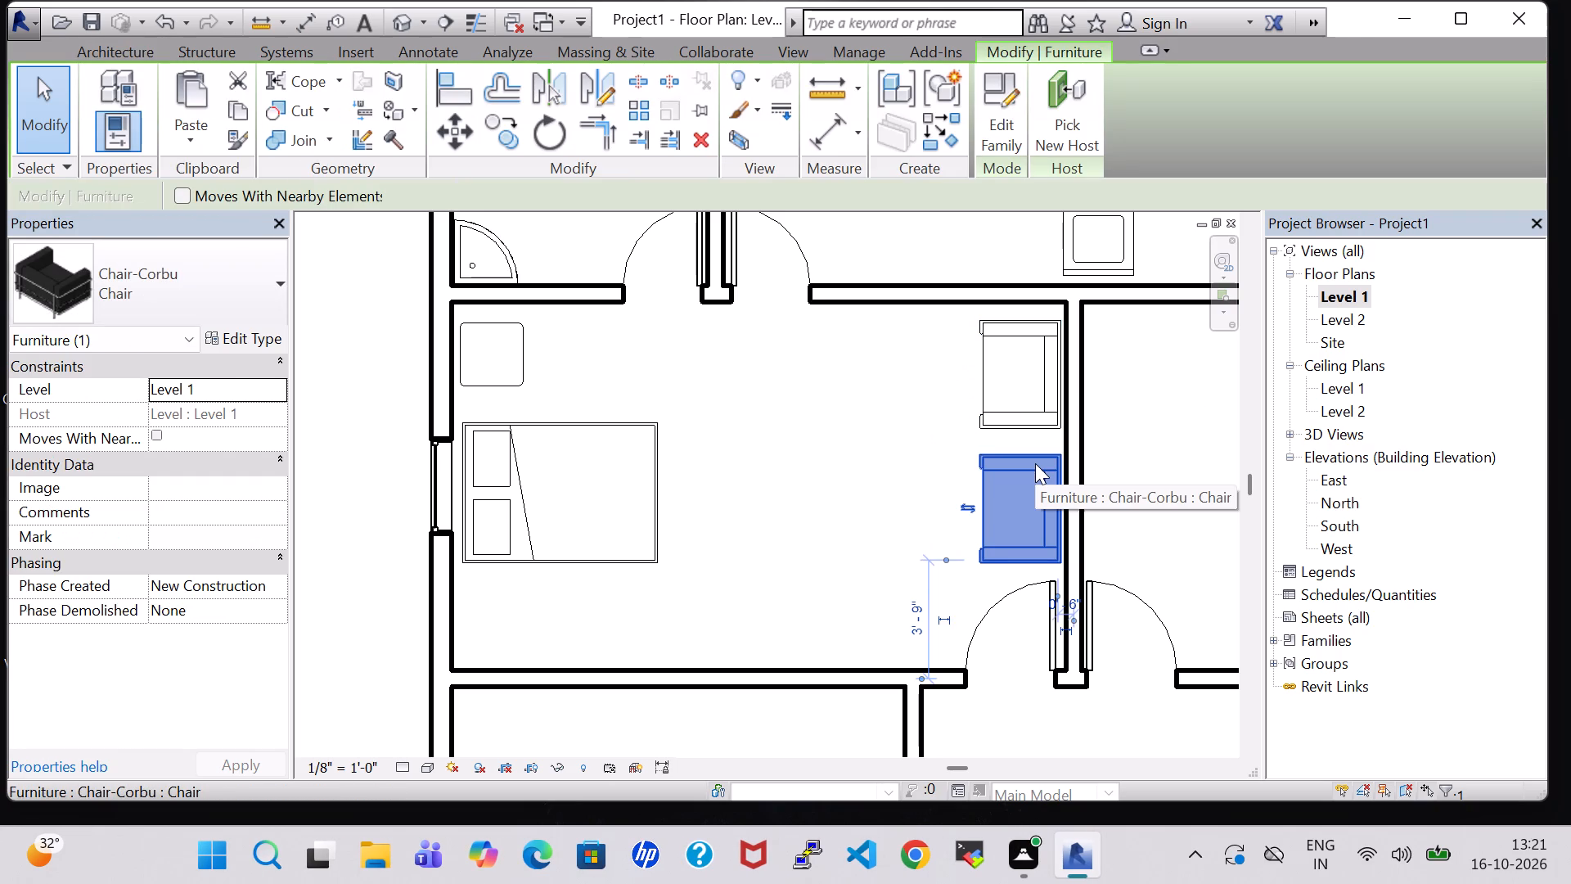
pyautogui.press('Up')
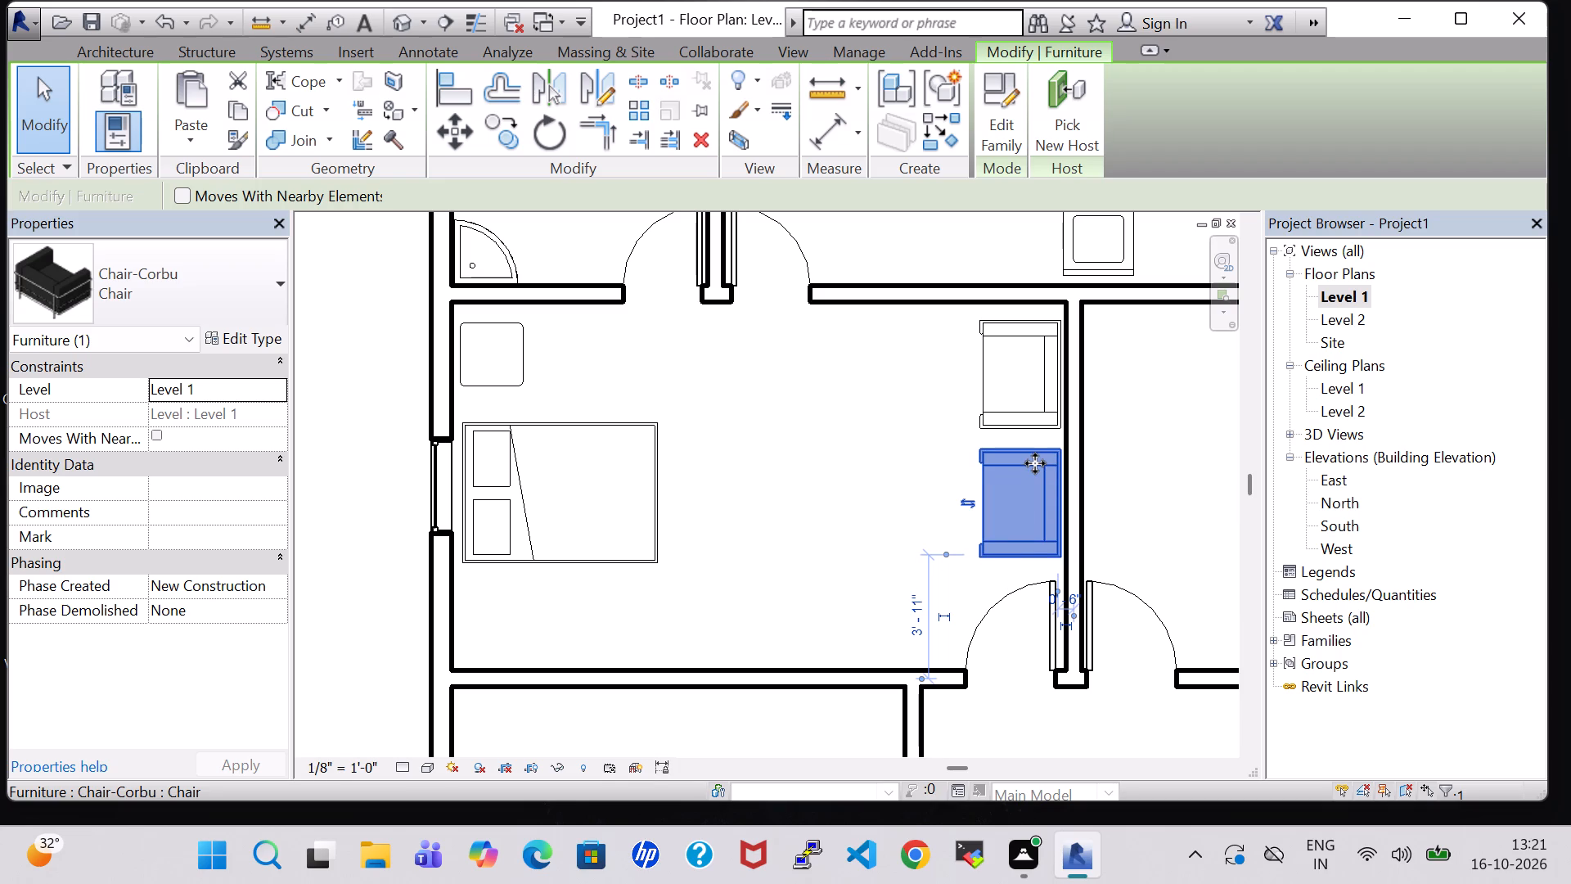
pyautogui.click(750, 409)
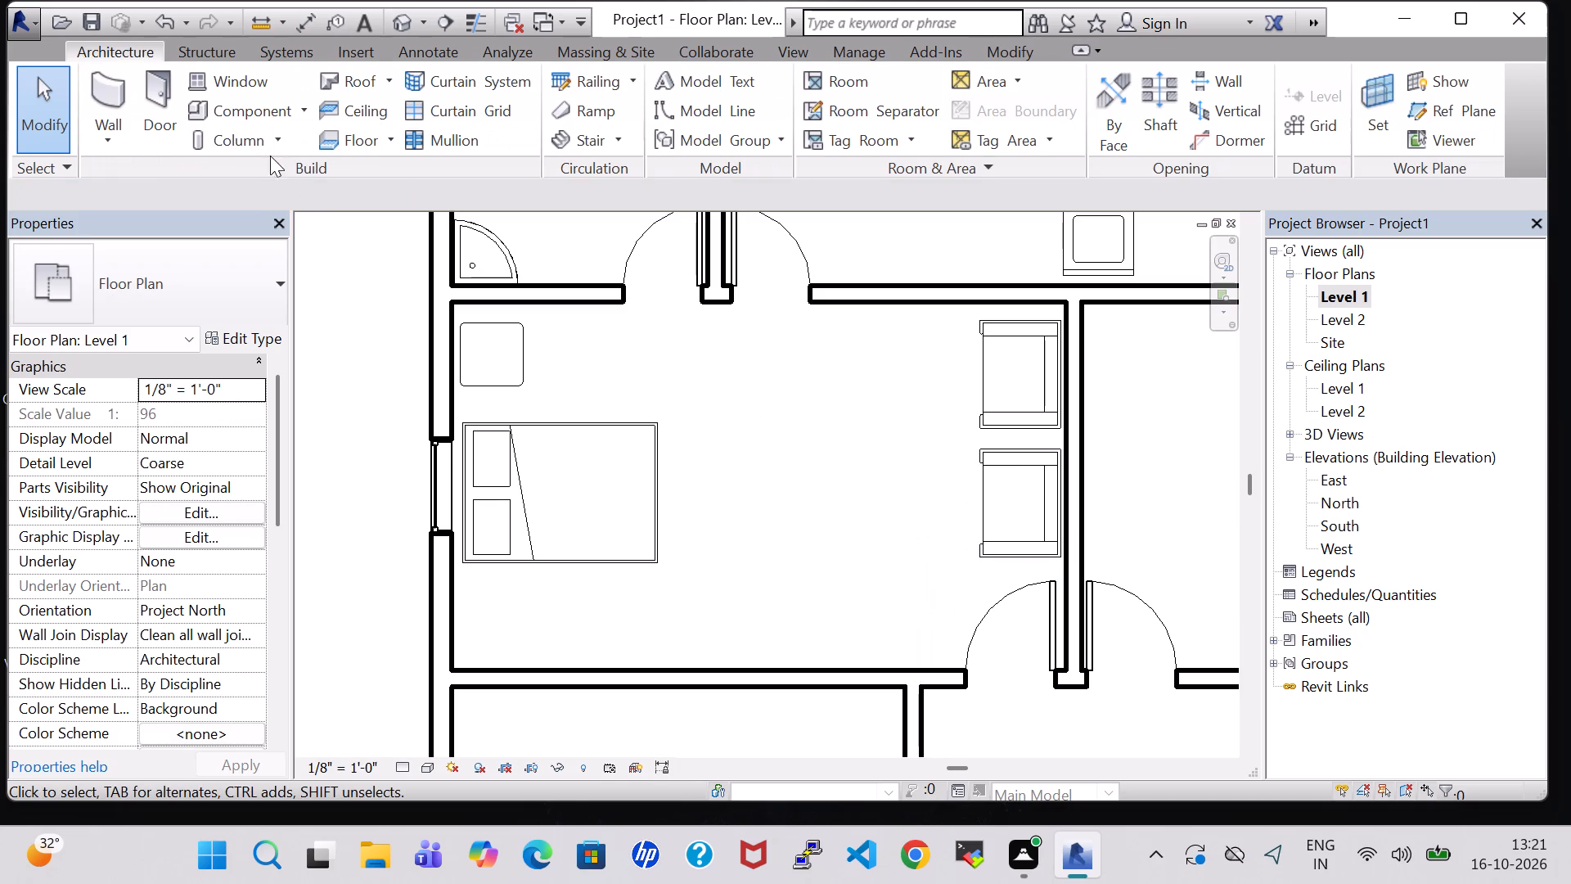
# Load the Table-Dining Oval family from the Tables folder of the US Imperial Furniture library.
pyautogui.click(244, 123)
pyautogui.click(990, 104)
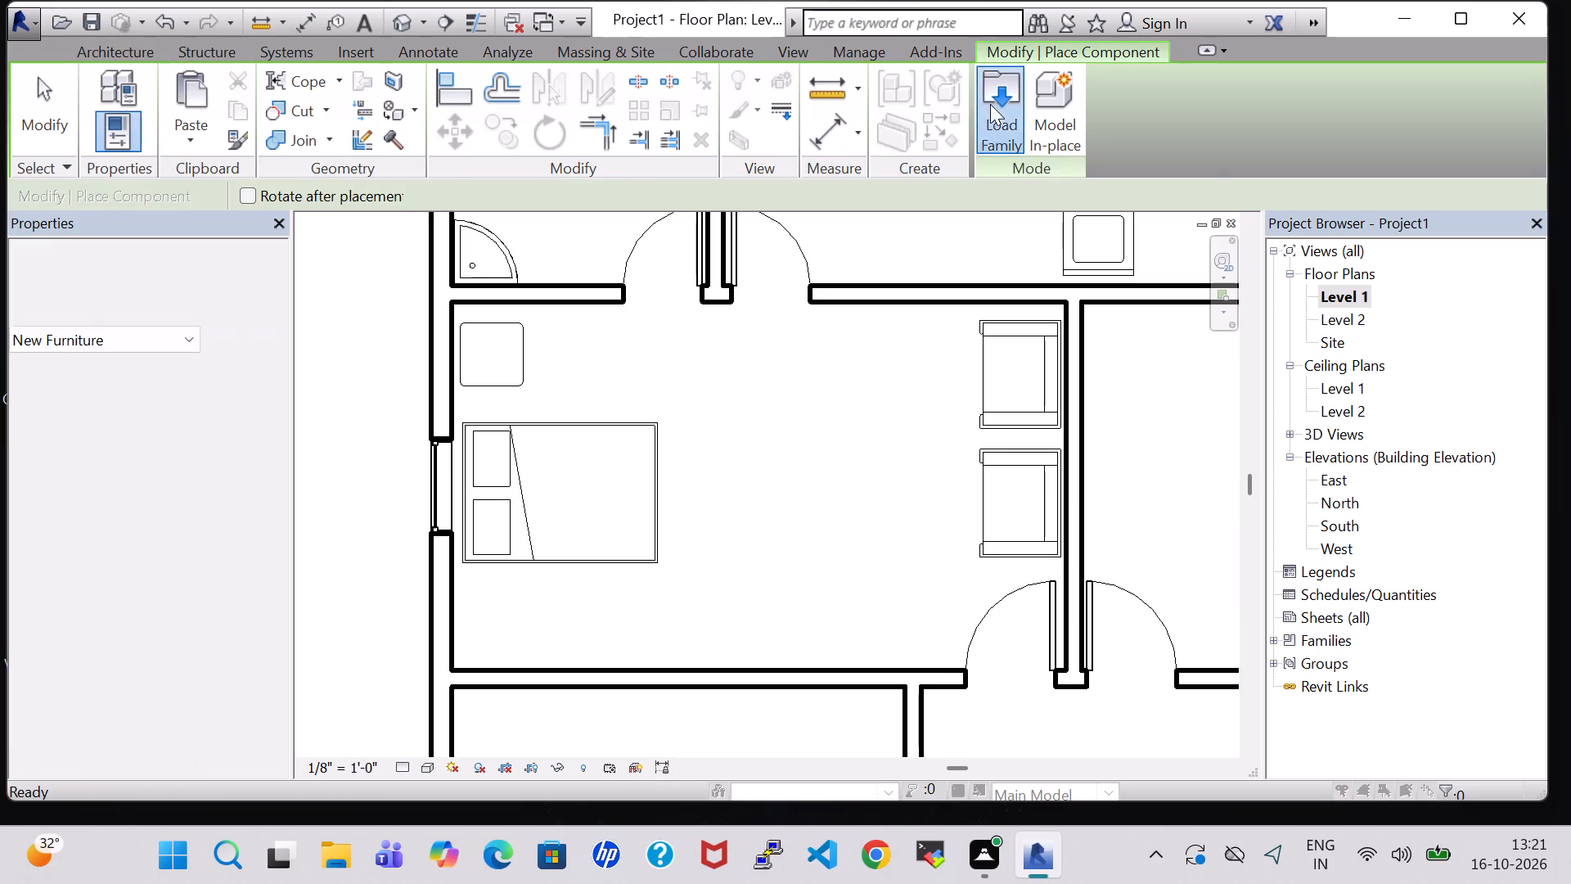
pyautogui.doubleClick(933, 543)
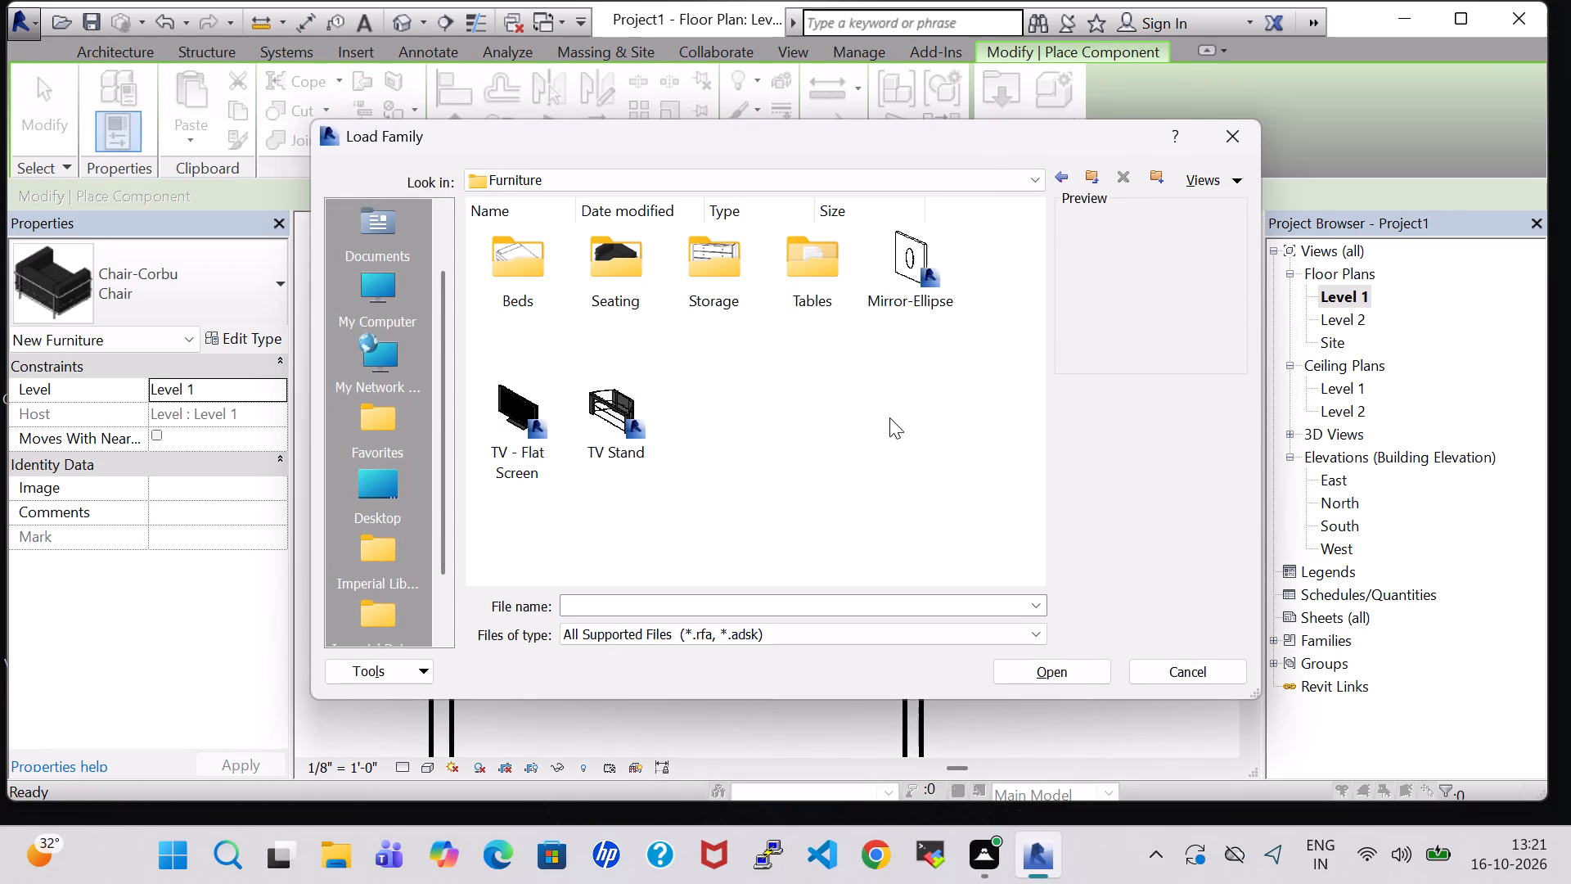
pyautogui.doubleClick(822, 285)
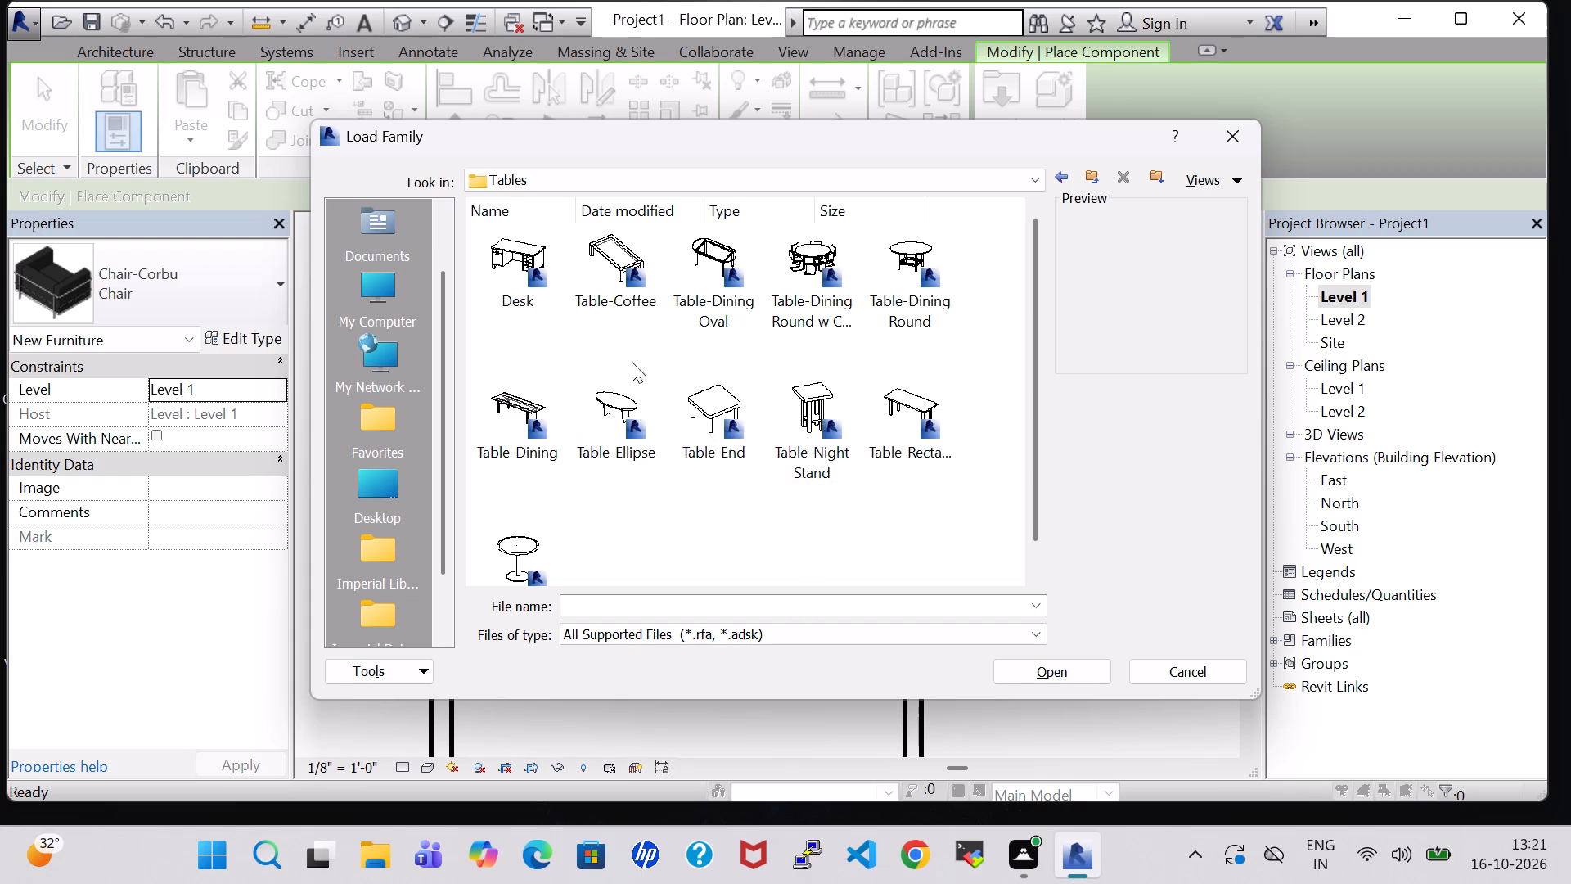
pyautogui.click(697, 259)
pyautogui.click(1074, 662)
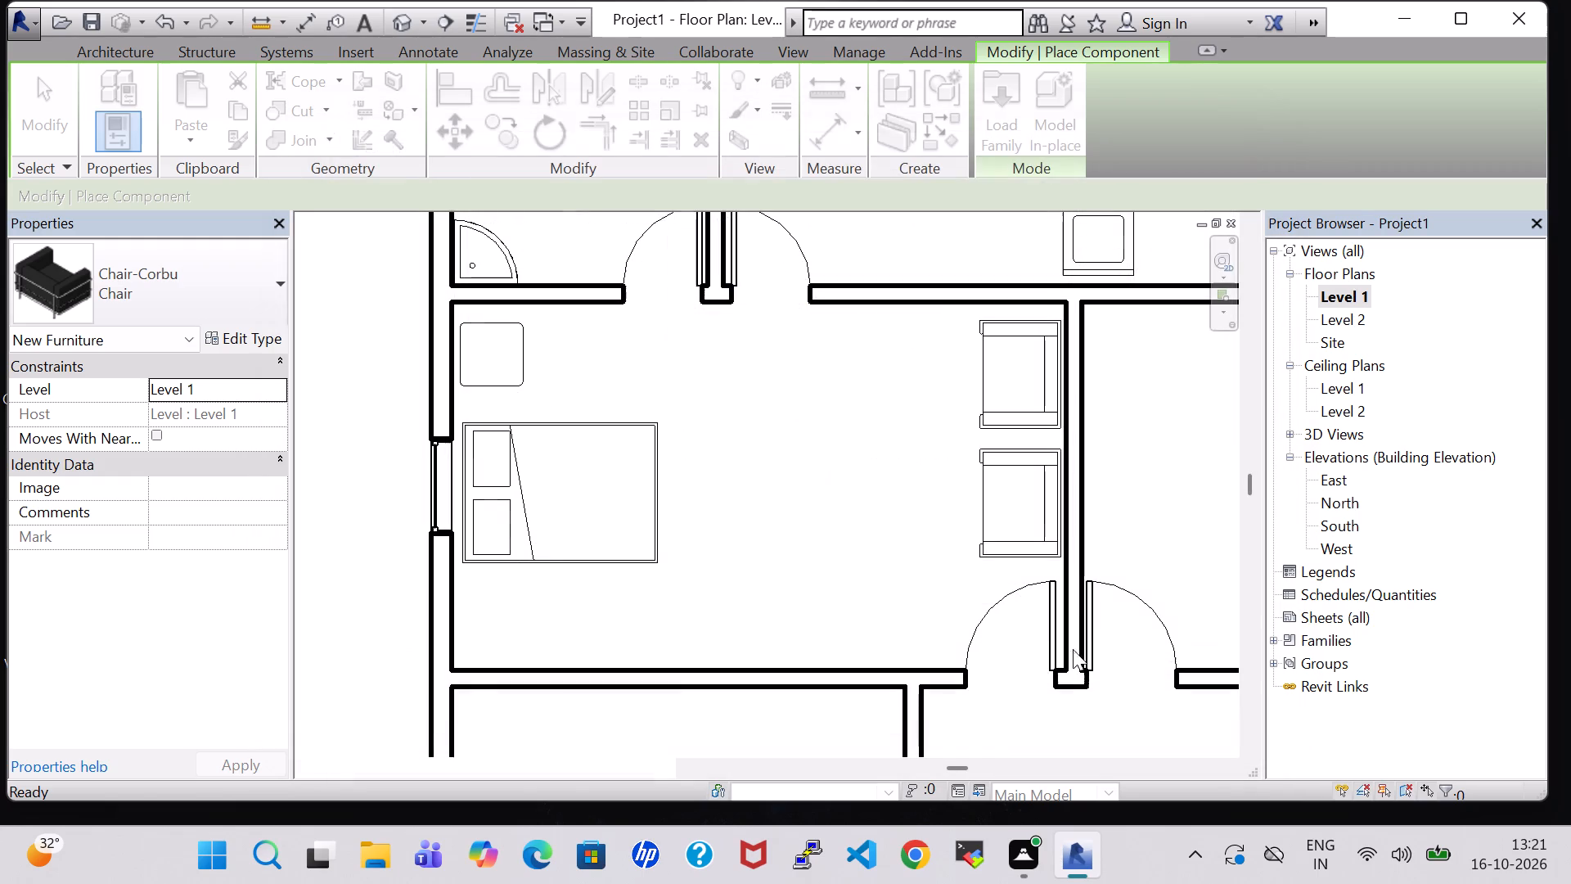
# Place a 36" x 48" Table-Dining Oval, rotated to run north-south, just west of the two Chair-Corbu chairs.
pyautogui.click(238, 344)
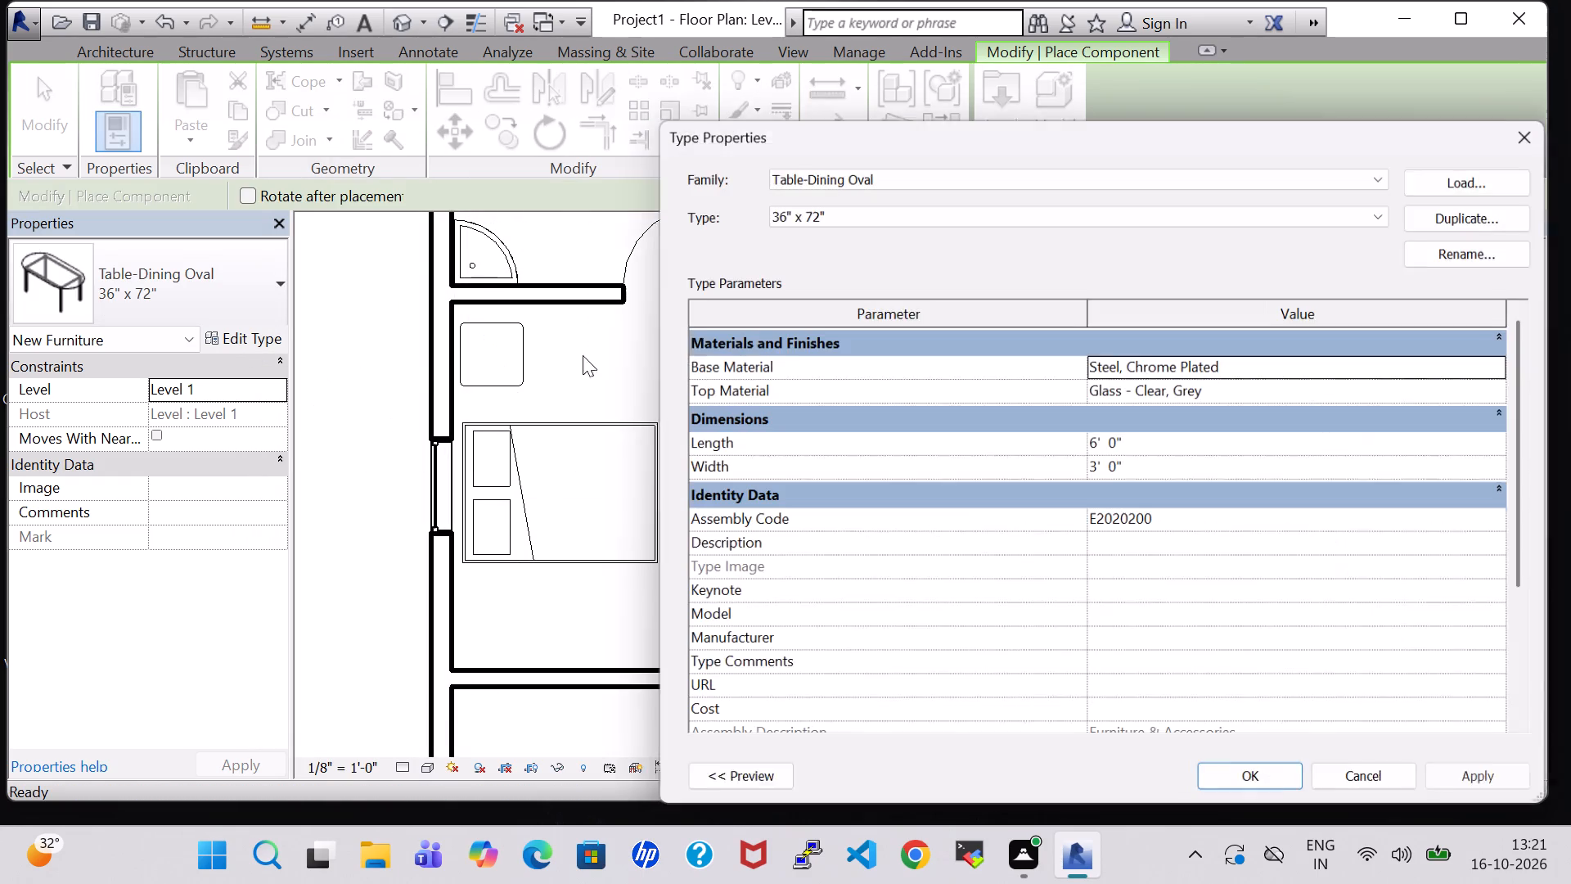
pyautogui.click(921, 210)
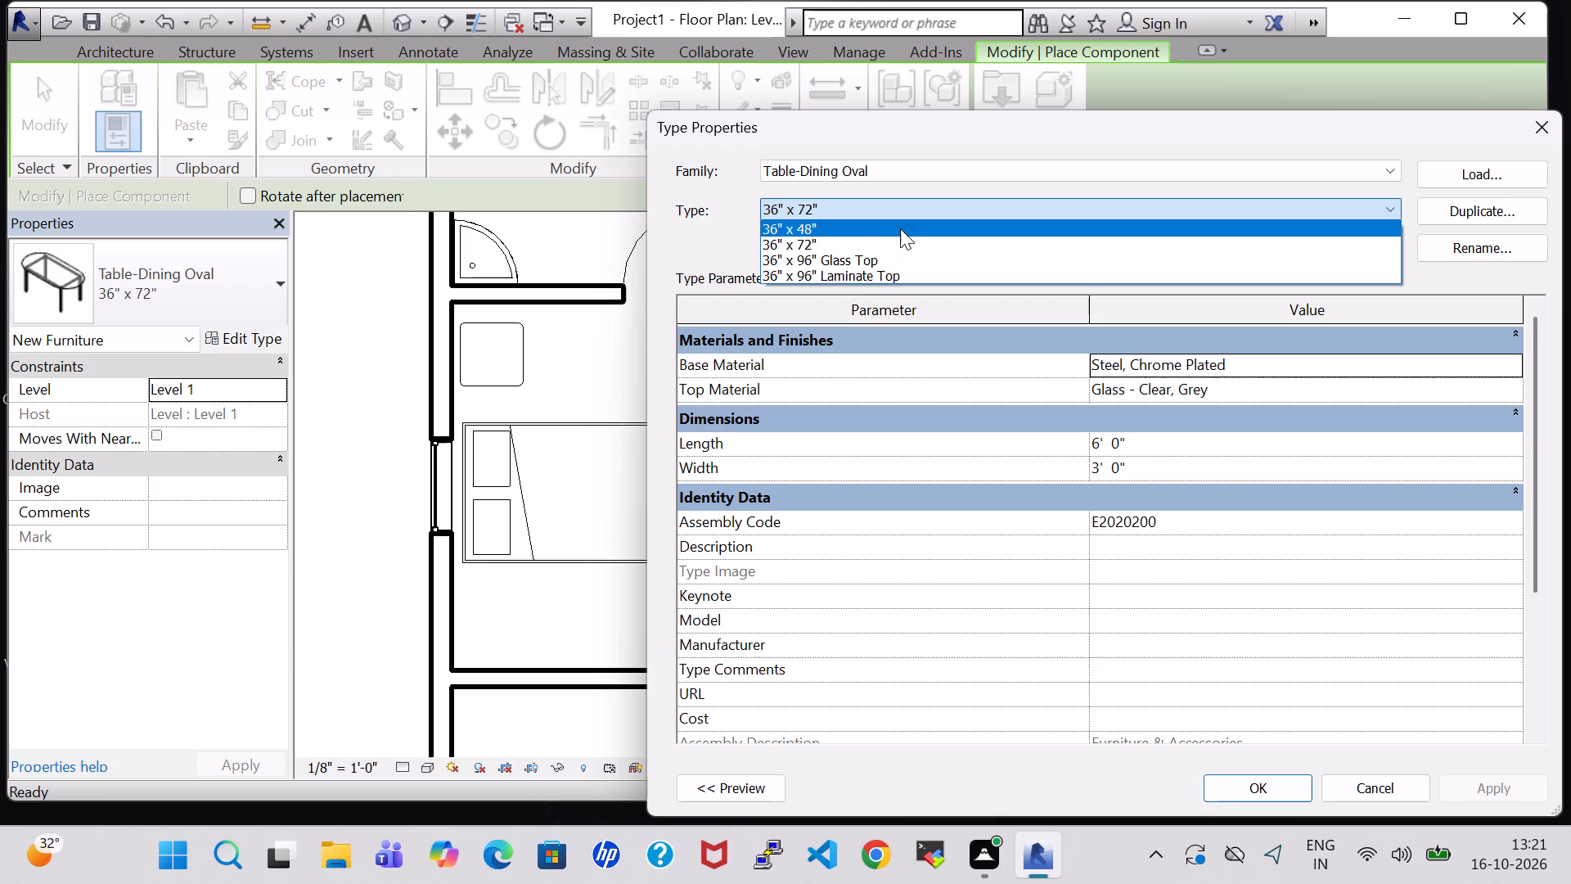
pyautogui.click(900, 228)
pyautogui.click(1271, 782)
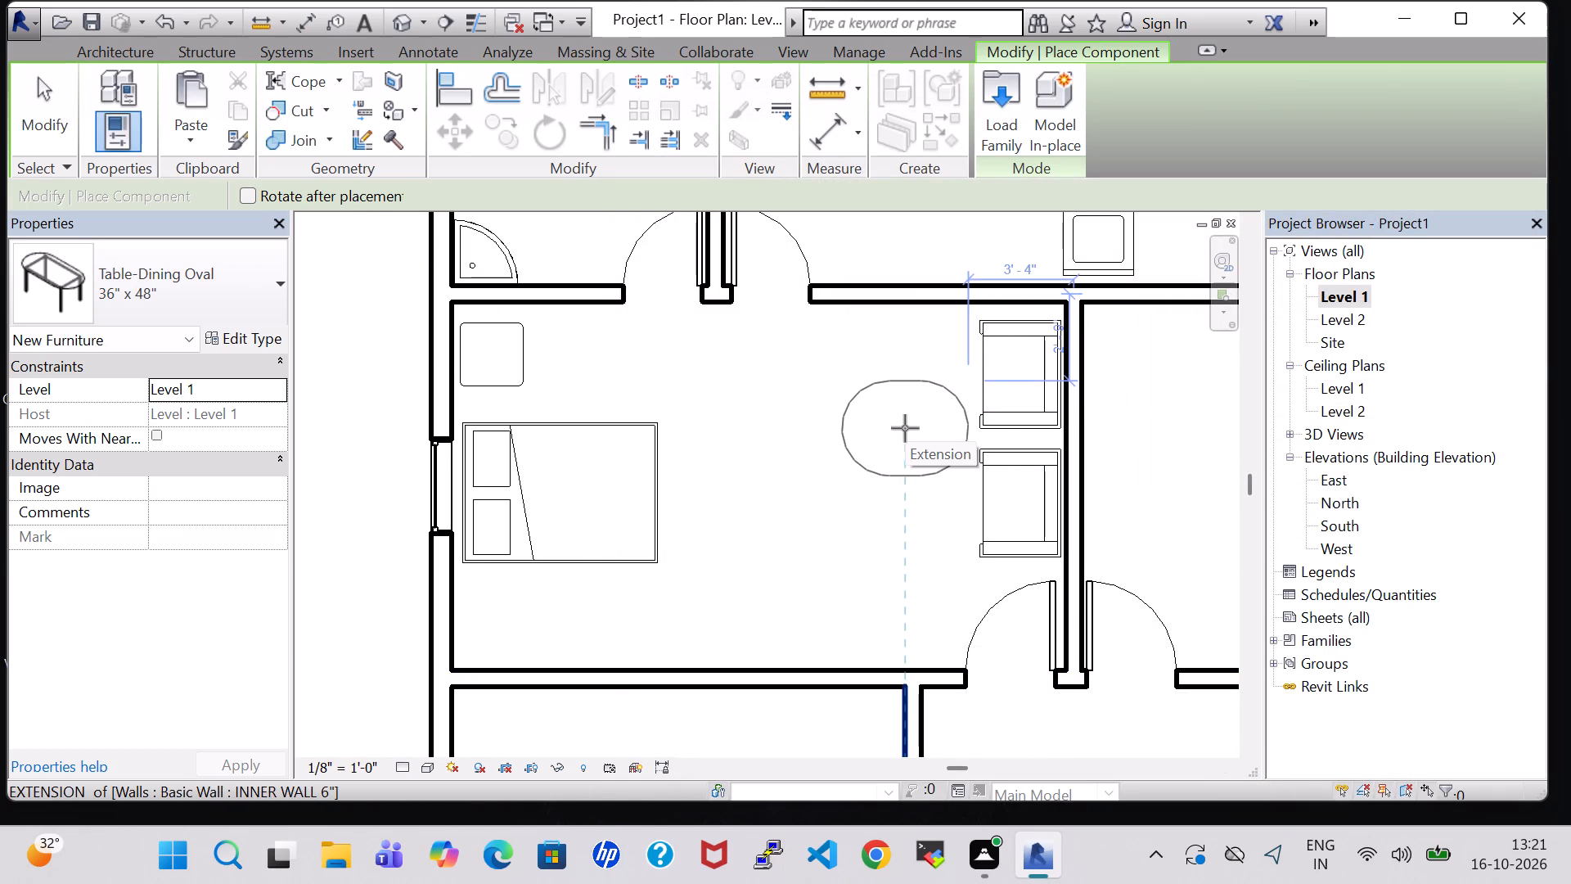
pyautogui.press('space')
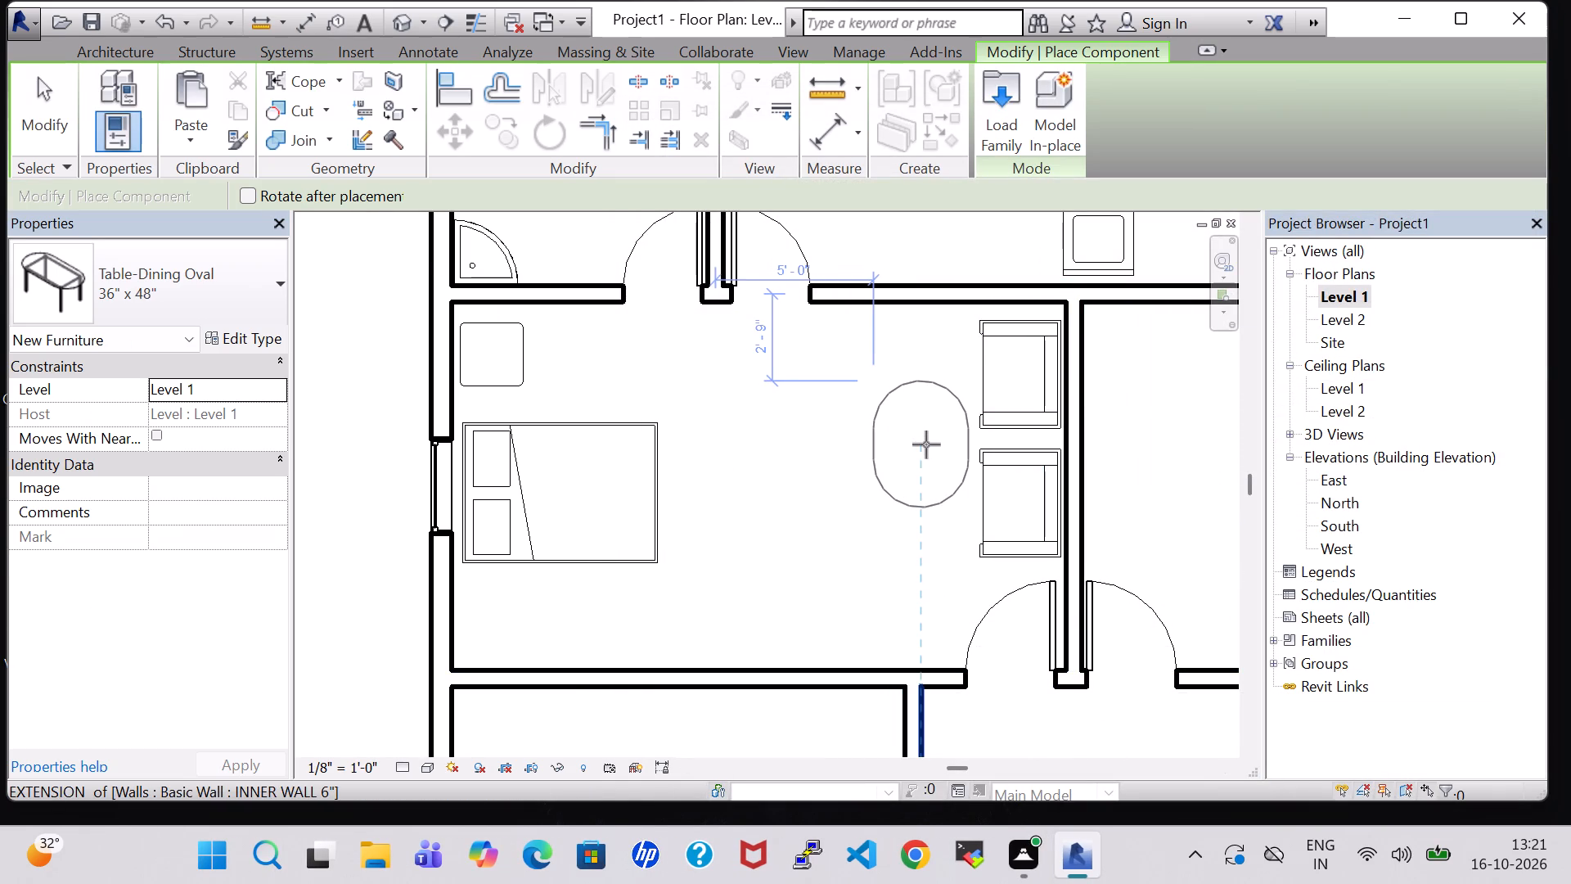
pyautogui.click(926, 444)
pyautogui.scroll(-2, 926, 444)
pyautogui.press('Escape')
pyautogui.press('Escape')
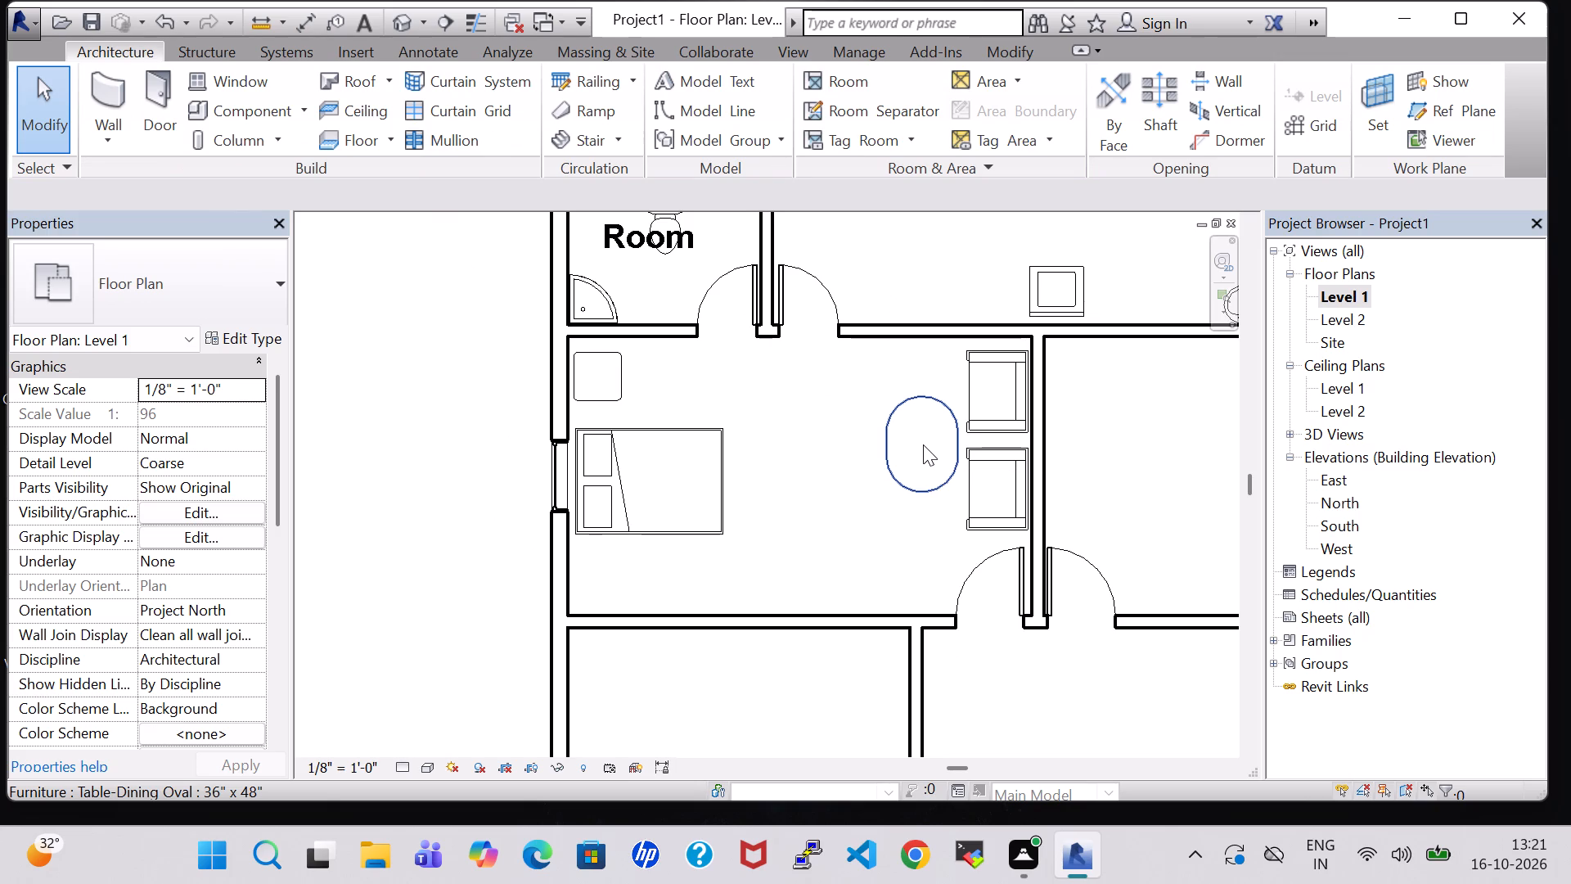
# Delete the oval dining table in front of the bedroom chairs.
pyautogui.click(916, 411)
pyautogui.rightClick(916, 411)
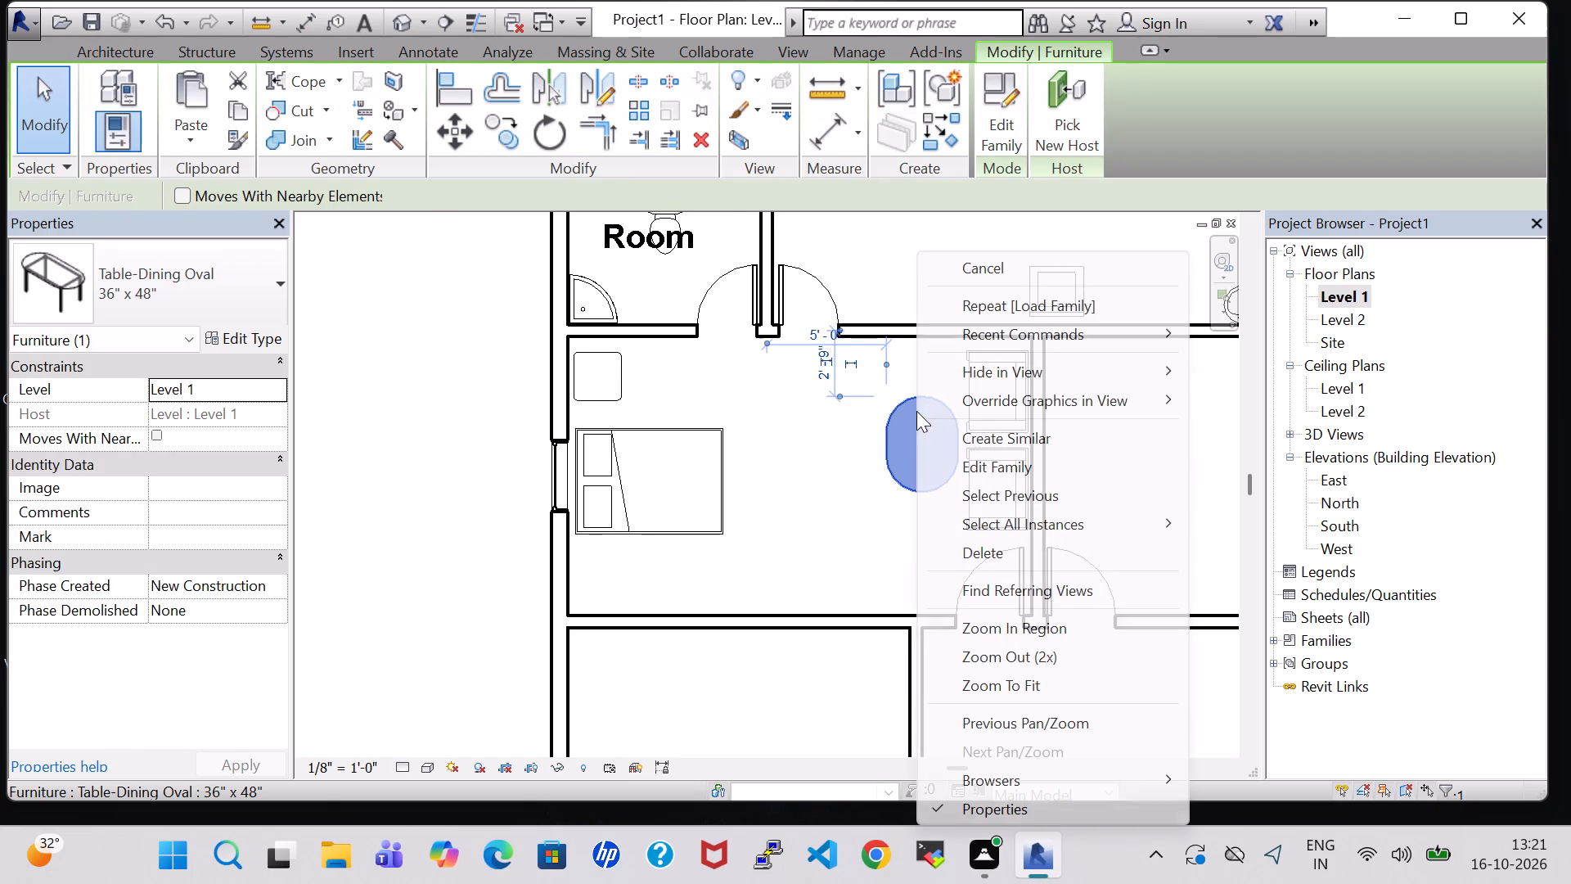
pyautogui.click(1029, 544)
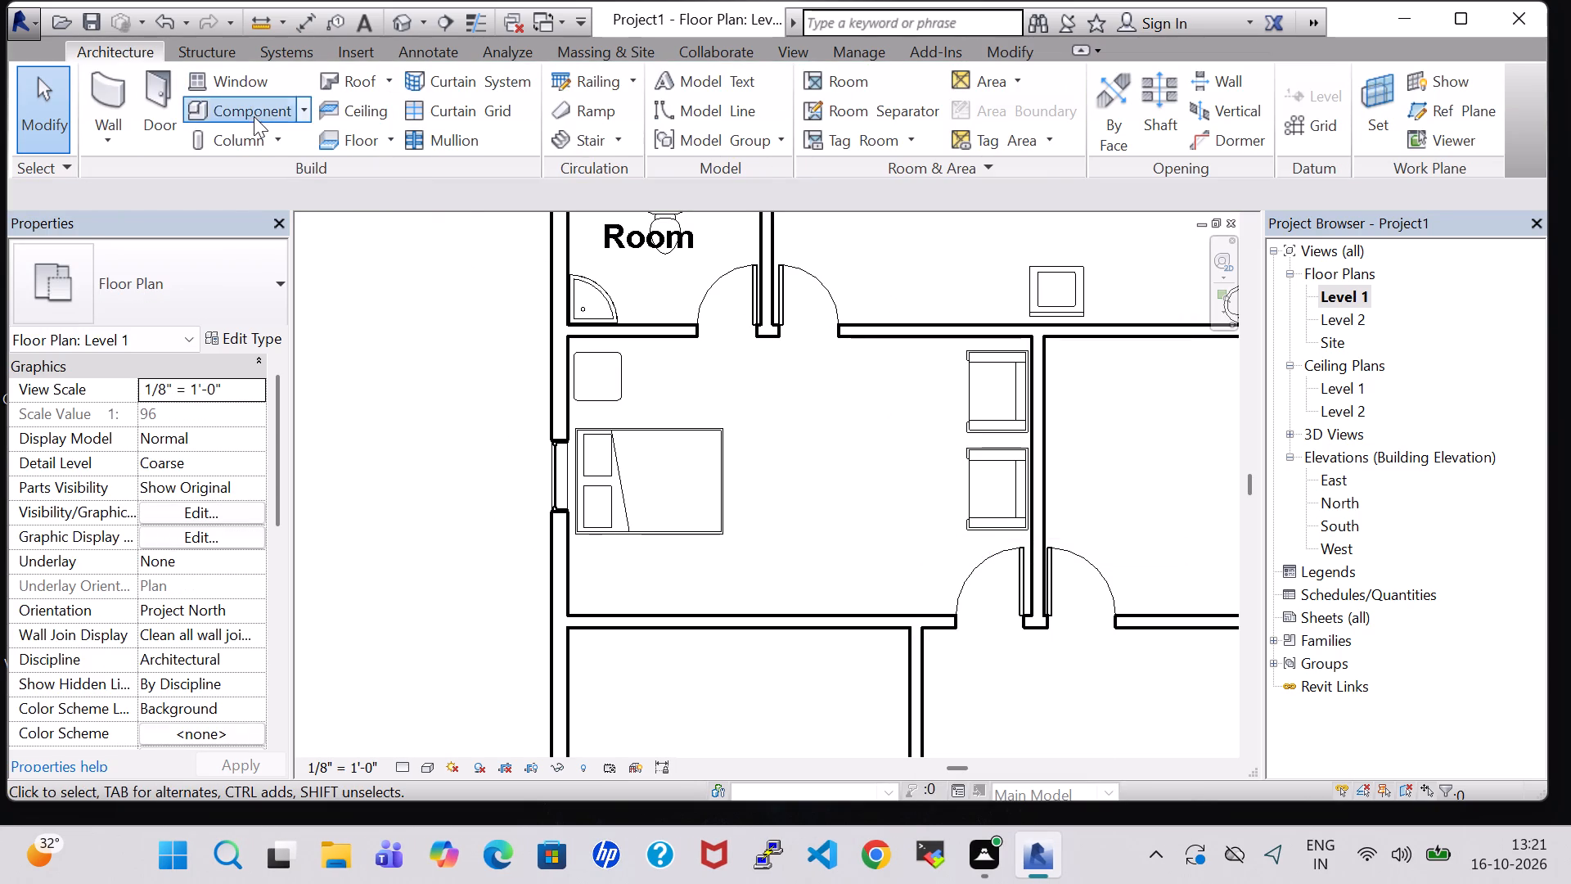
# Load the Table-Coffee family from the Tables folder of the US Imperial Furniture library.
pyautogui.click(254, 116)
pyautogui.click(997, 122)
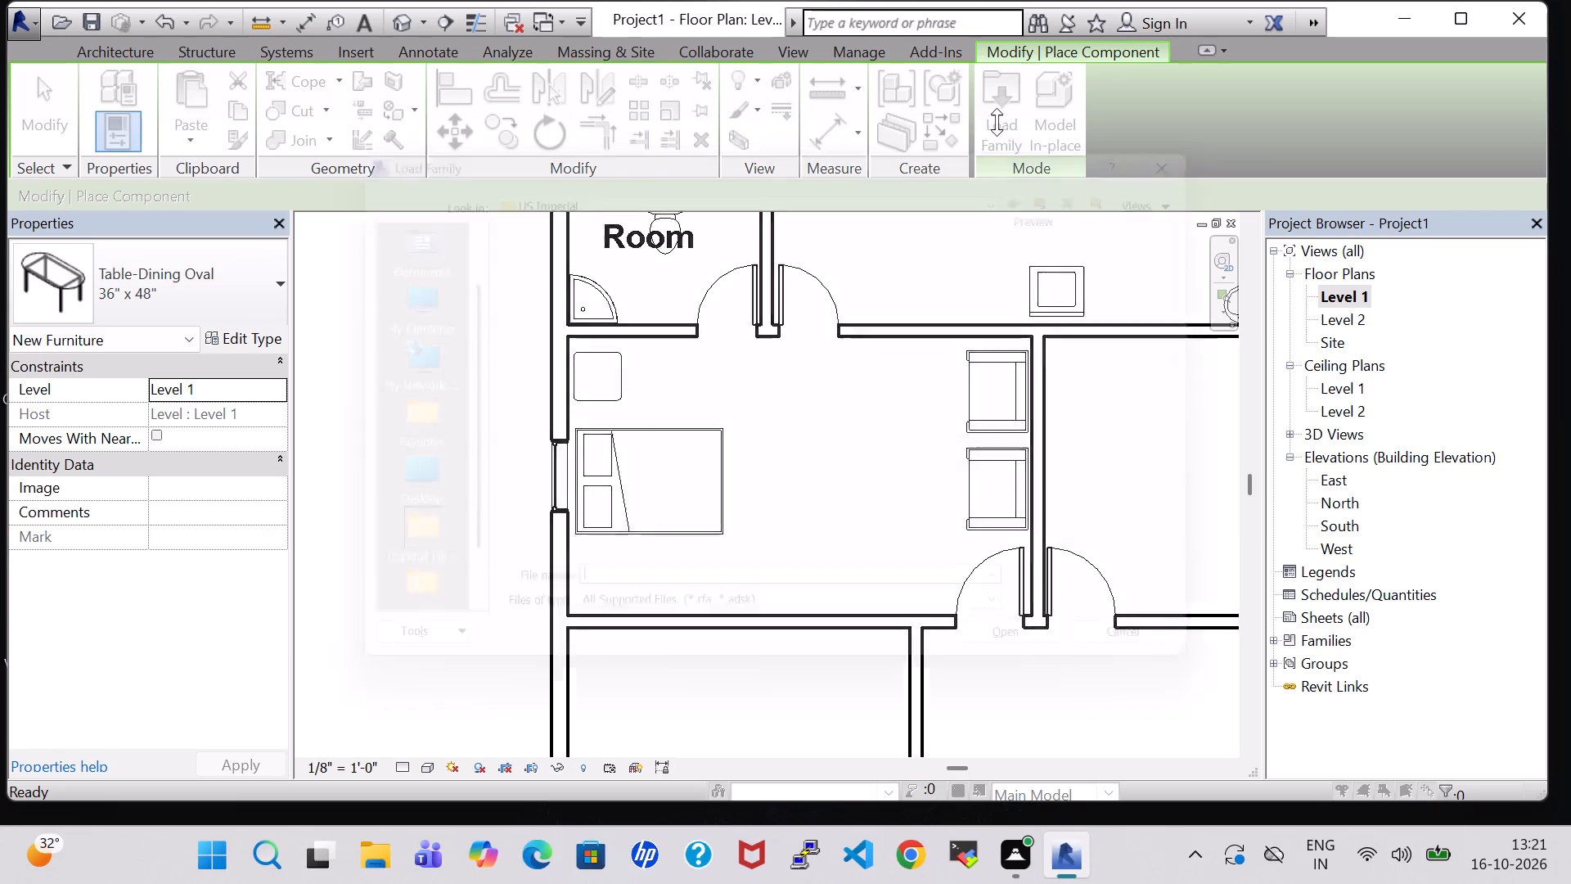
pyautogui.click(923, 526)
pyautogui.doubleClick(923, 542)
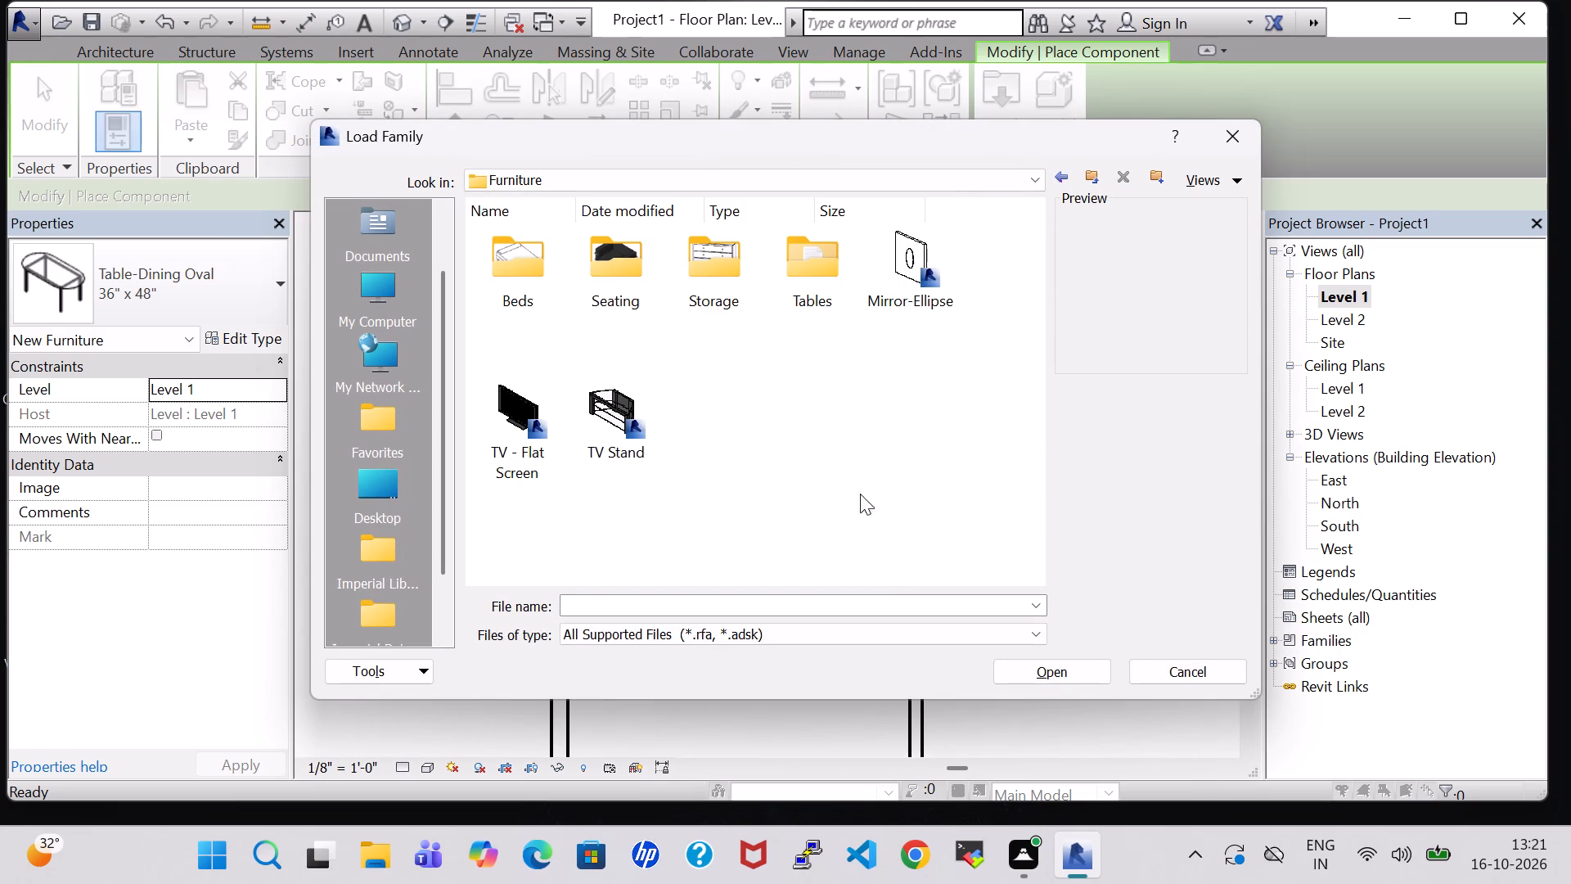
pyautogui.doubleClick(804, 264)
pyautogui.click(587, 274)
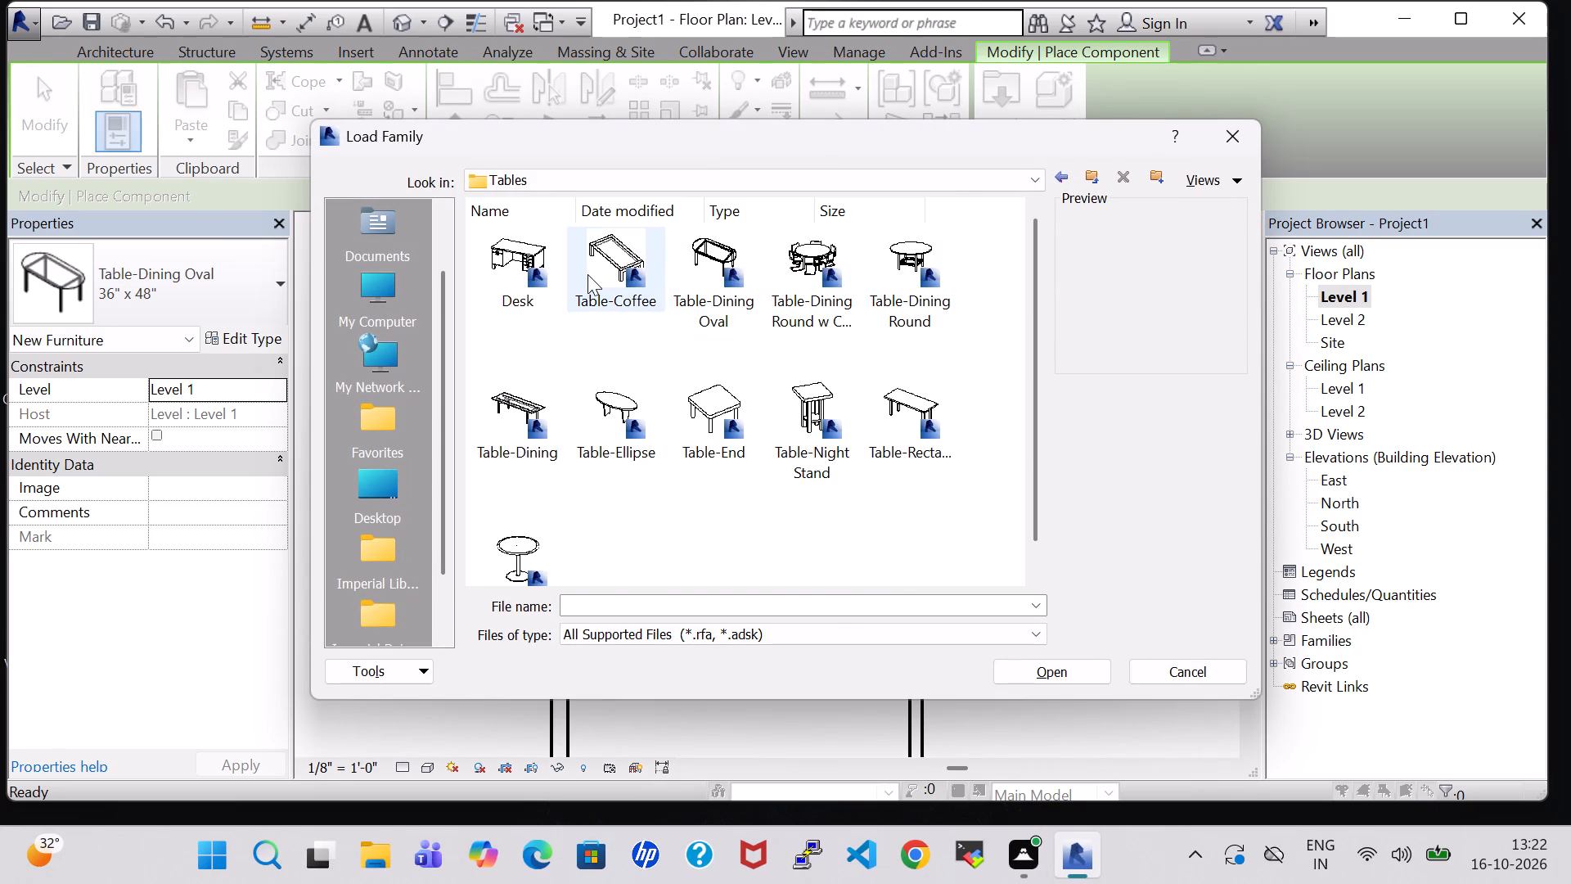
pyautogui.click(1060, 663)
# Place one 24" x 24" x 24" Table-Coffee in the bedroom, just west of the two chairs and centred near the gap between them.
pyautogui.scroll(3, 935, 431)
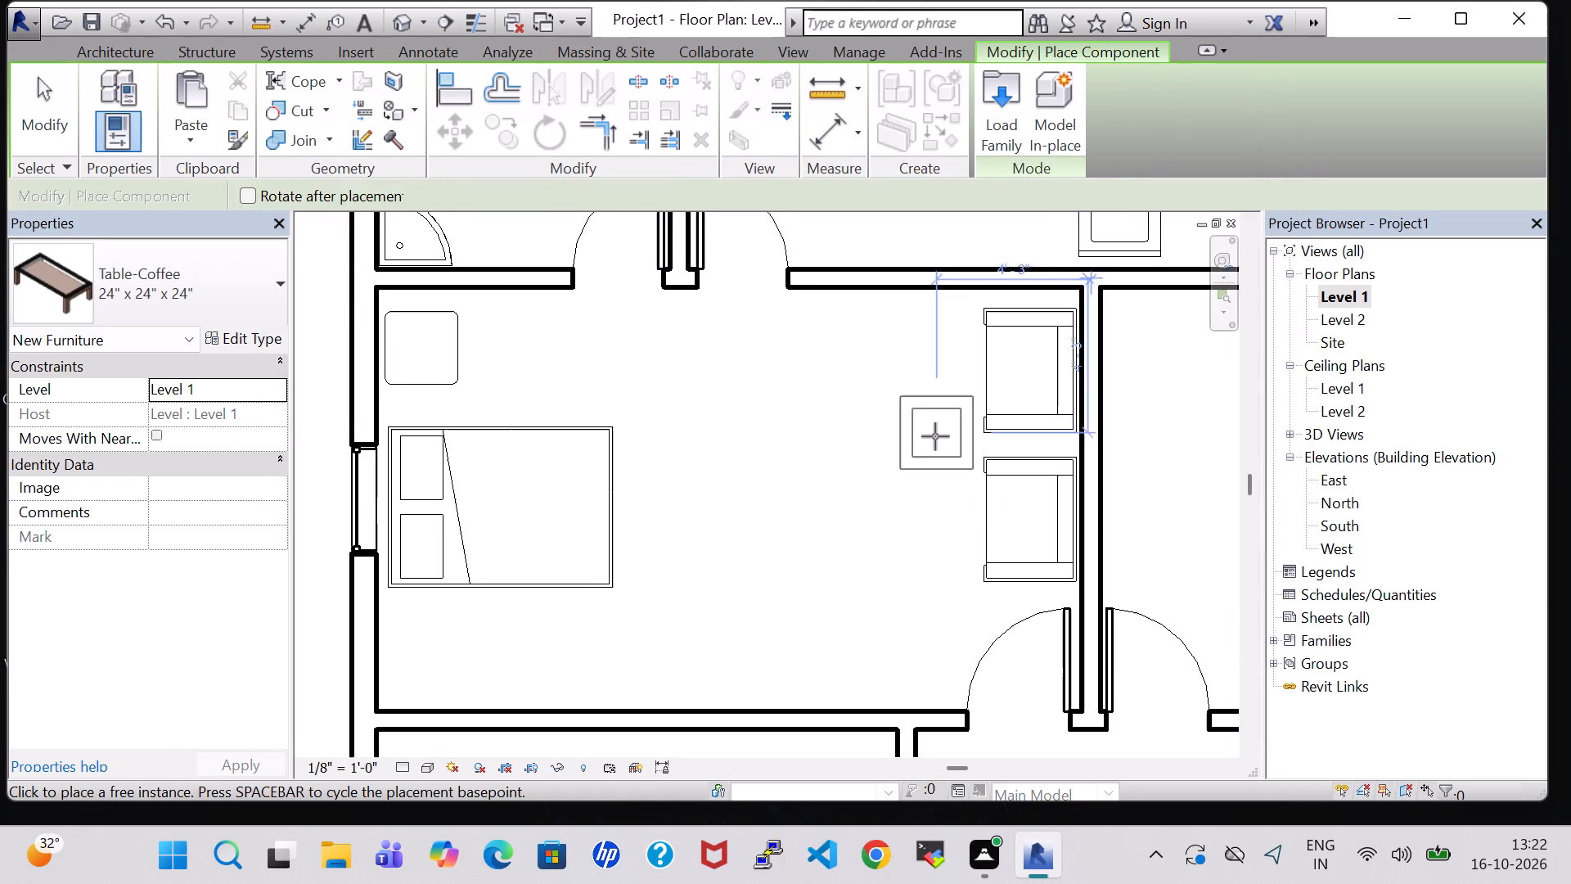
pyautogui.click(935, 453)
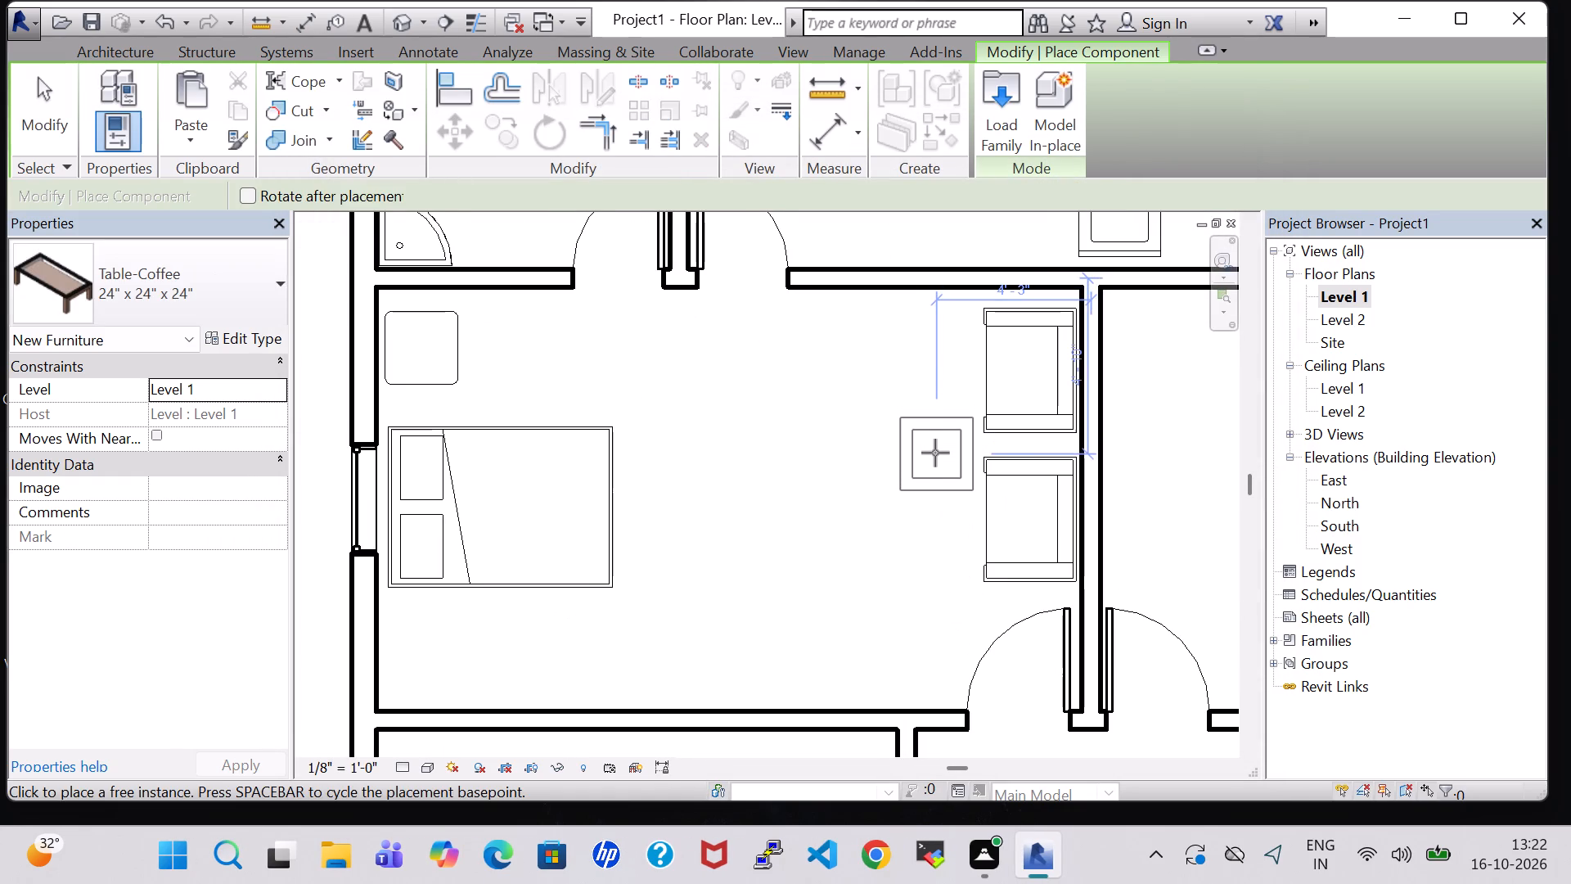
pyautogui.click(192, 292)
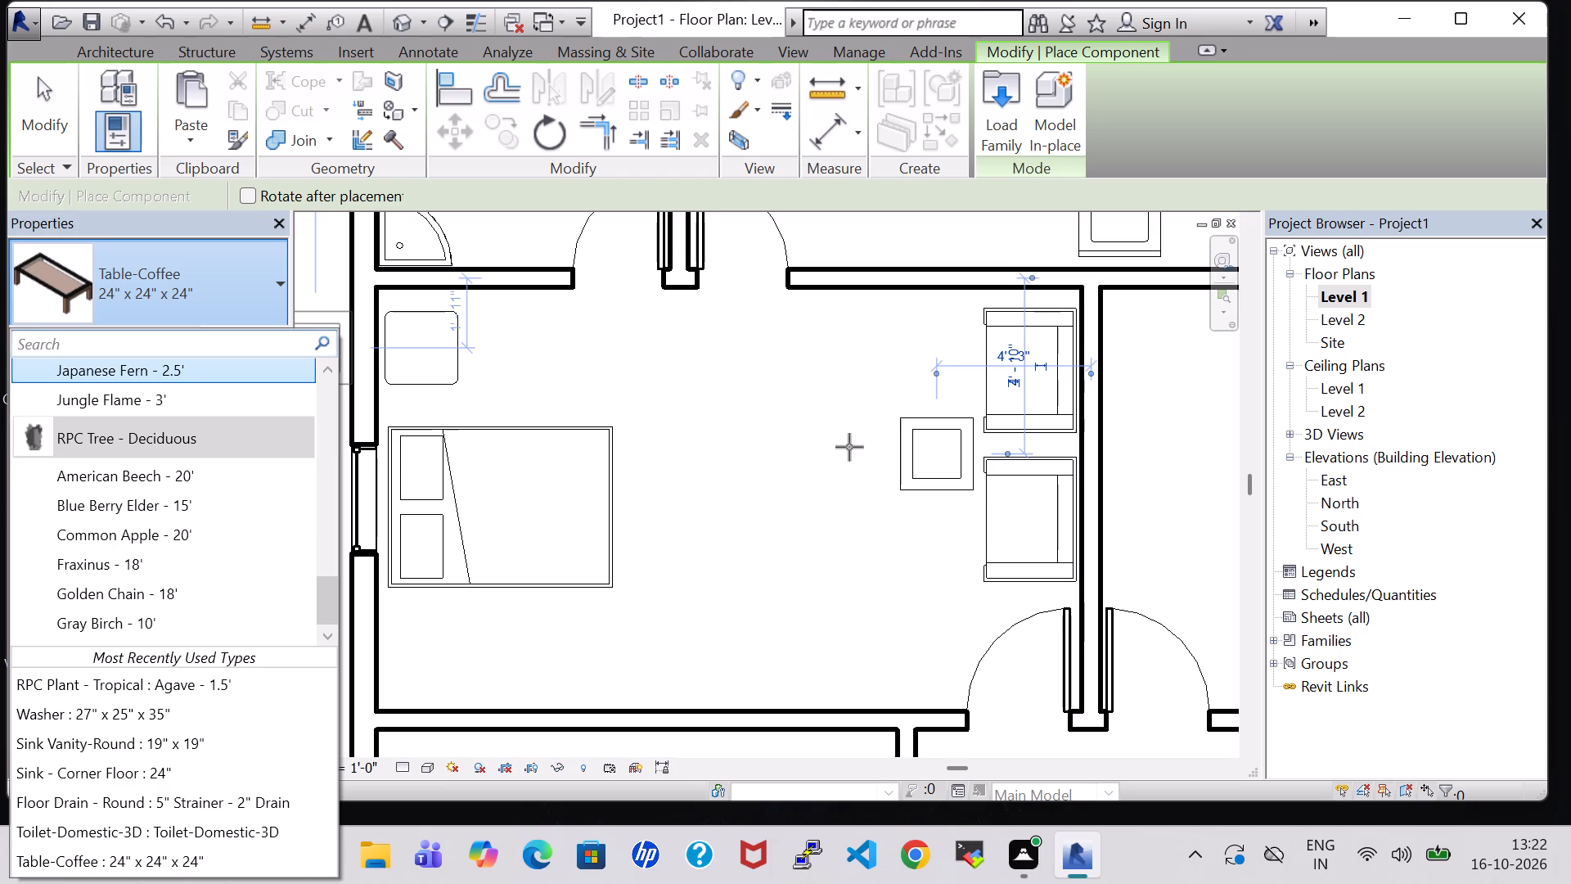
pyautogui.press('Escape')
pyautogui.press('Escape')
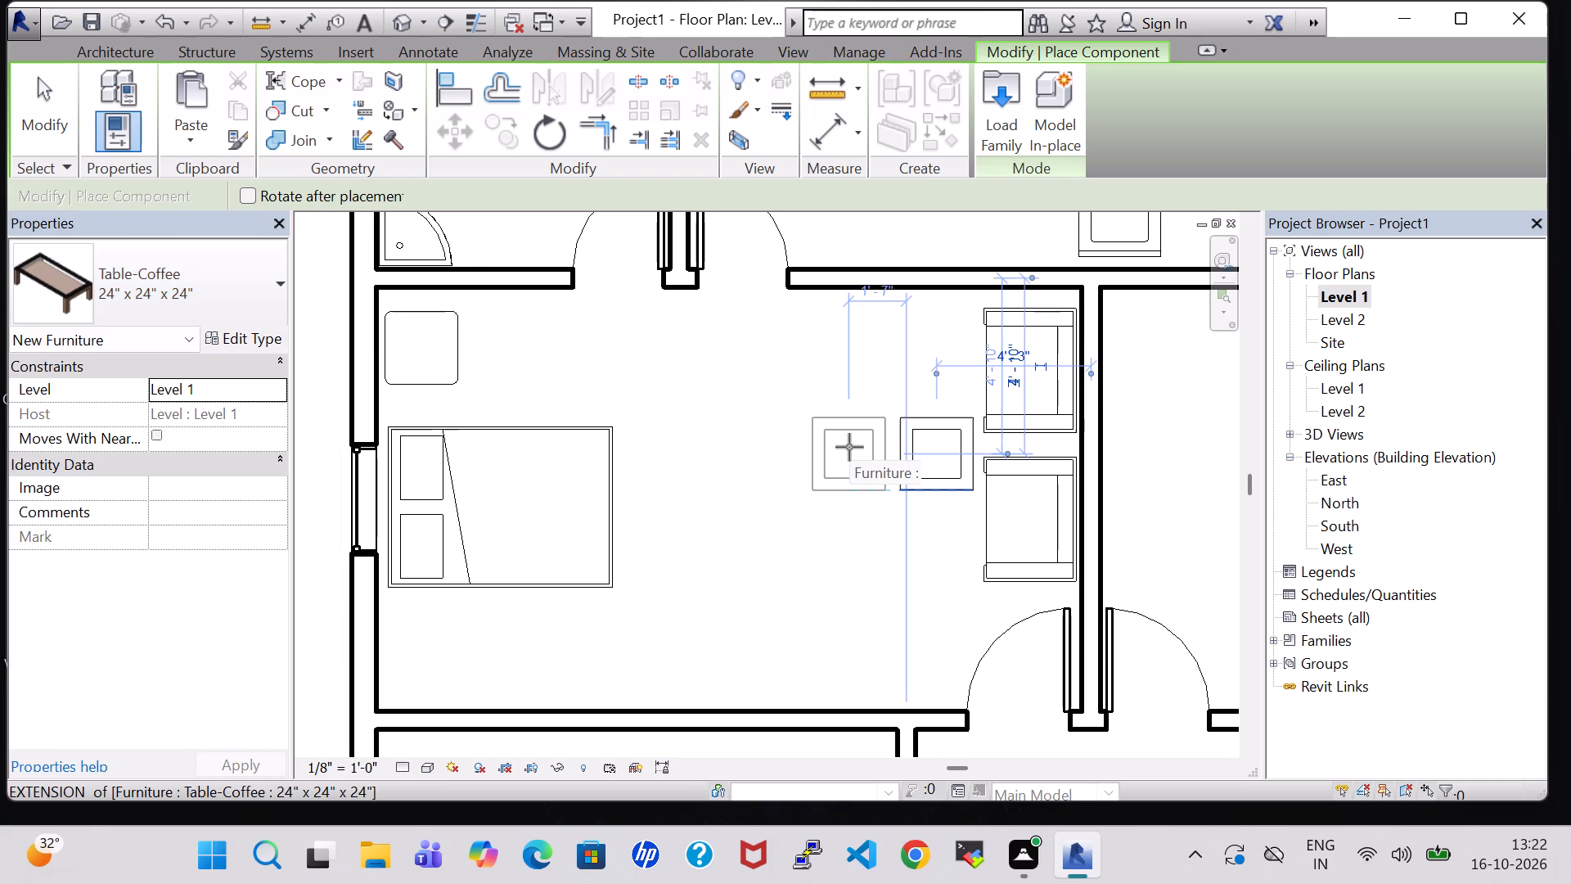
pyautogui.press('Escape')
pyautogui.press('Escape')
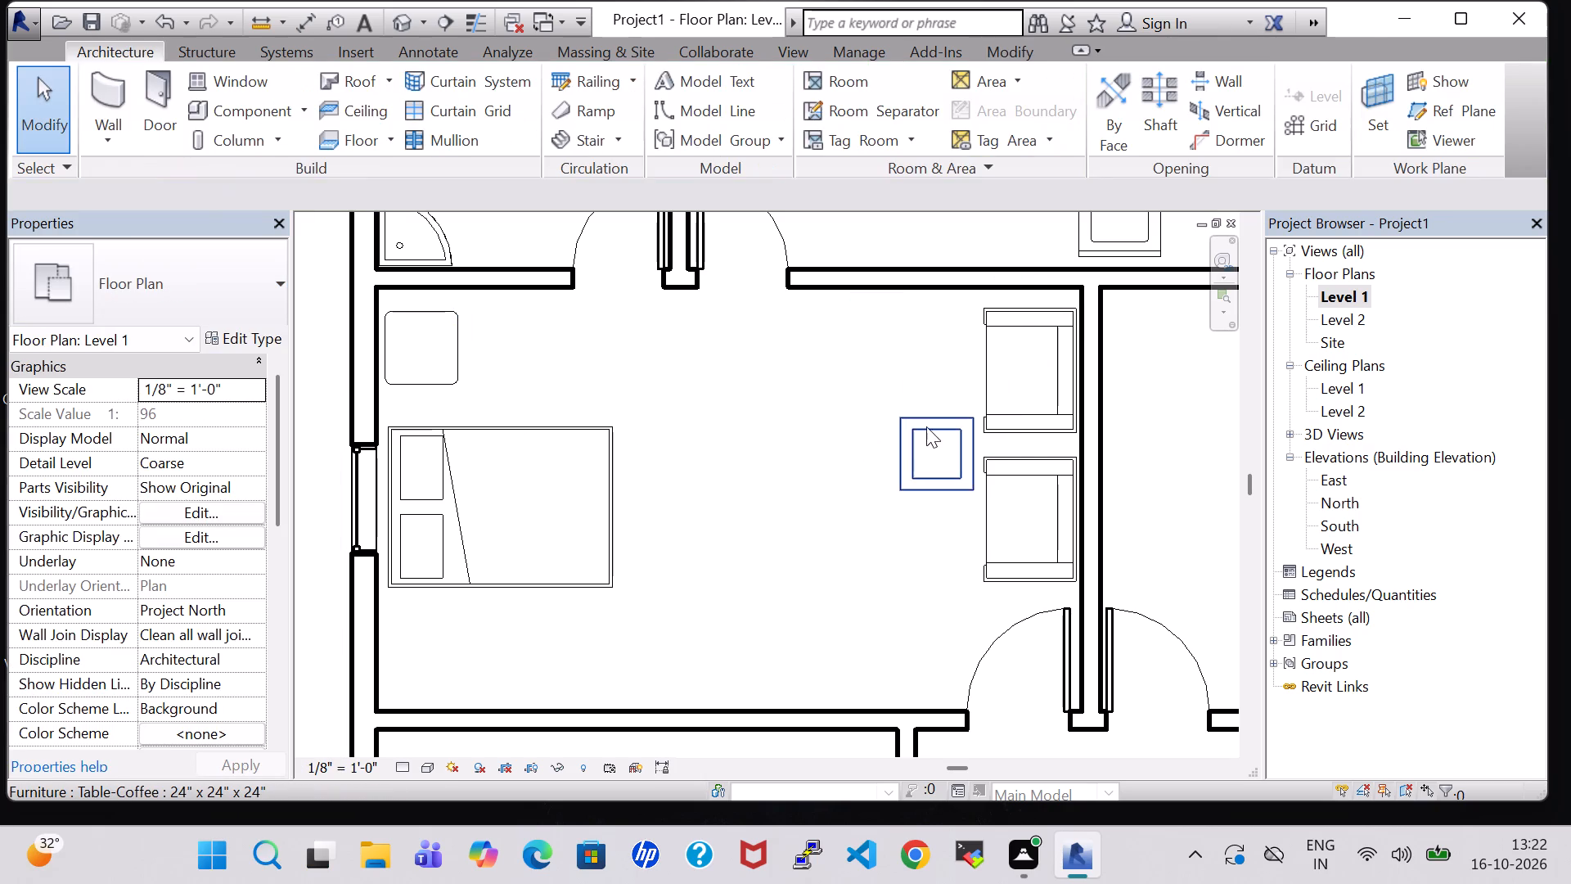
pyautogui.click(926, 426)
pyautogui.click(862, 407)
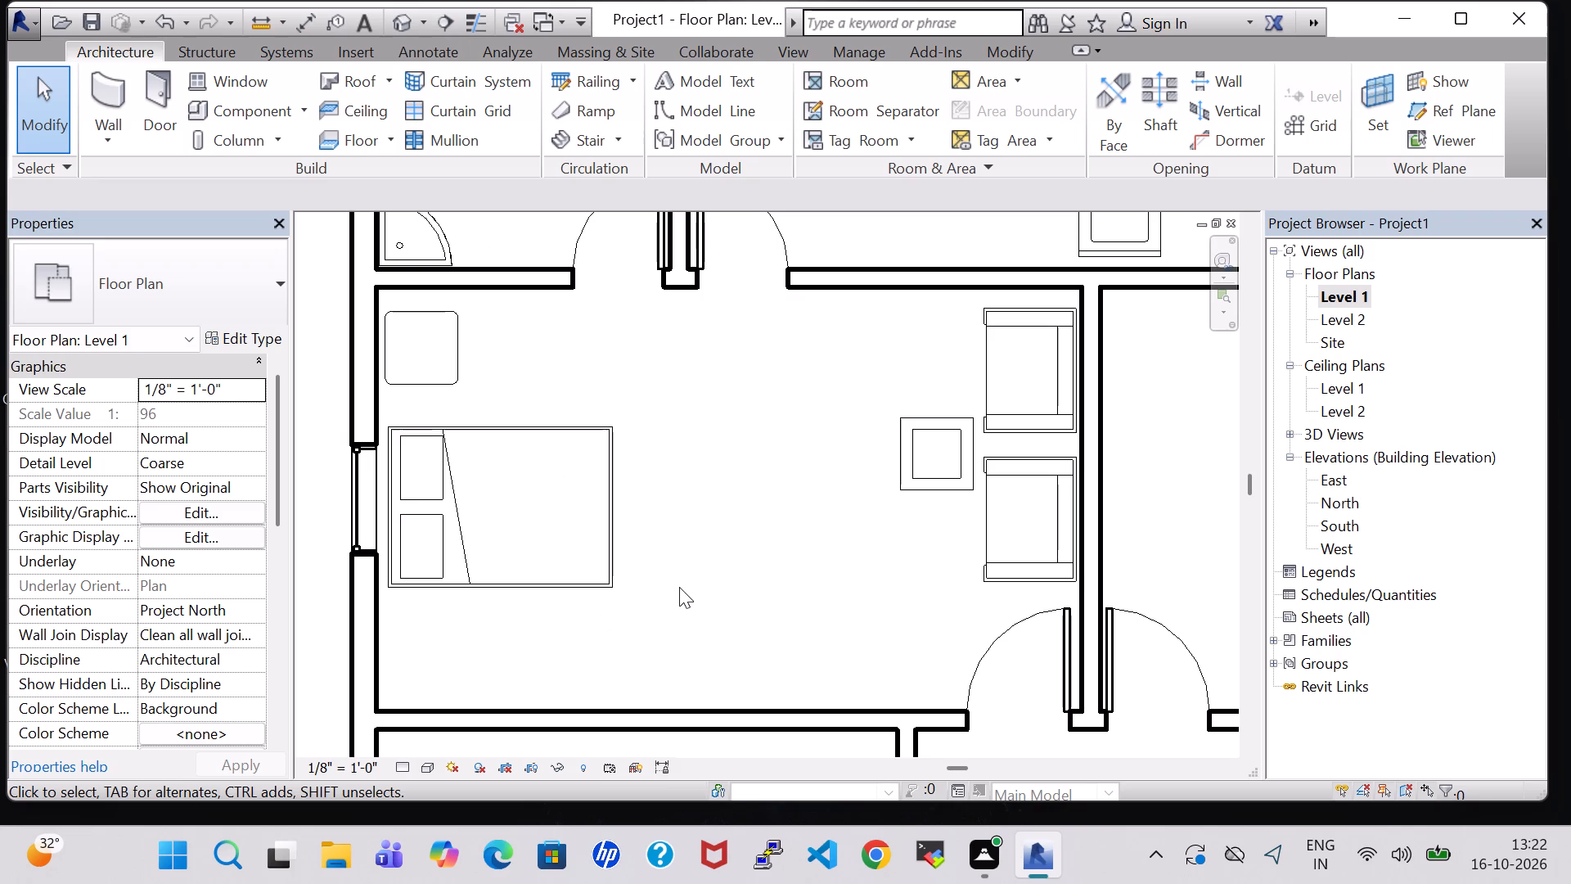
# Load the Dresser family from the Storage folder of the US Imperial Furniture library.
pyautogui.click(282, 101)
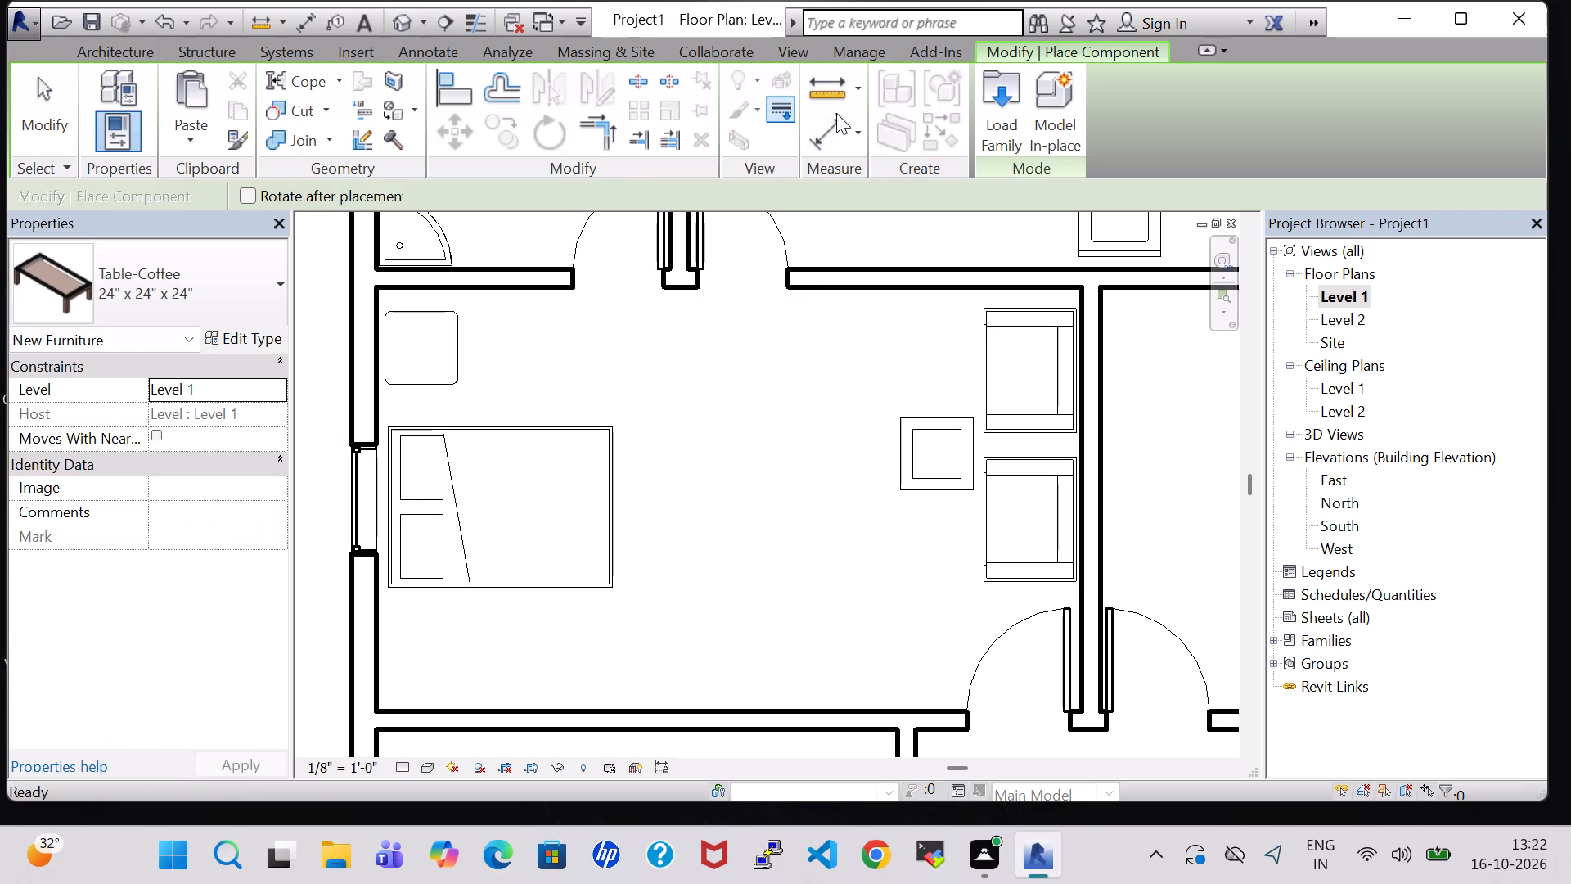
pyautogui.click(995, 122)
pyautogui.doubleClick(892, 540)
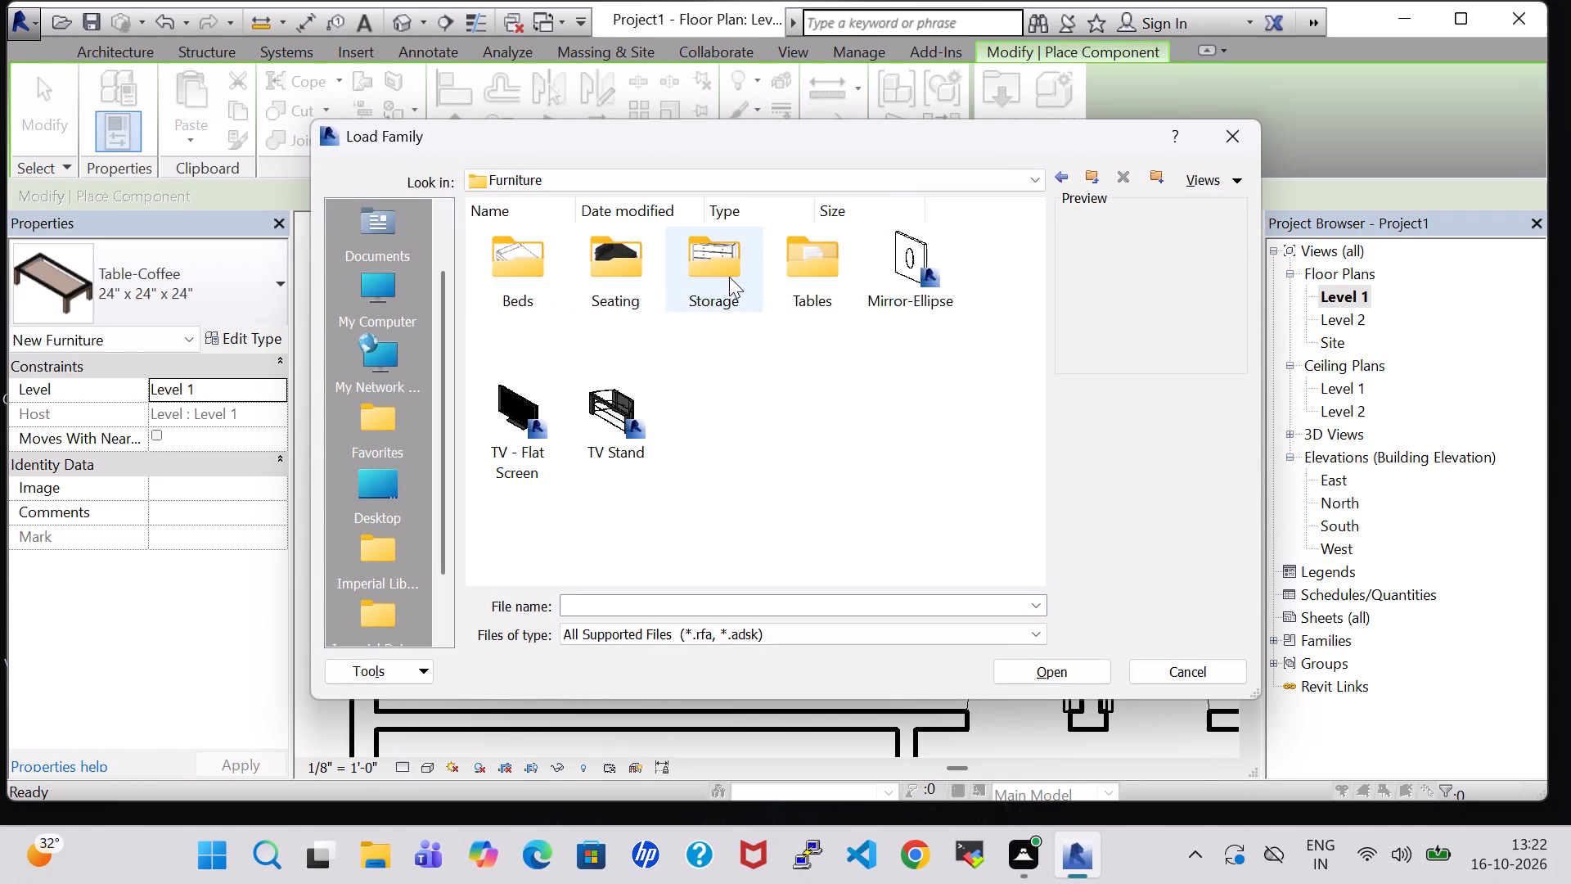
pyautogui.doubleClick(729, 277)
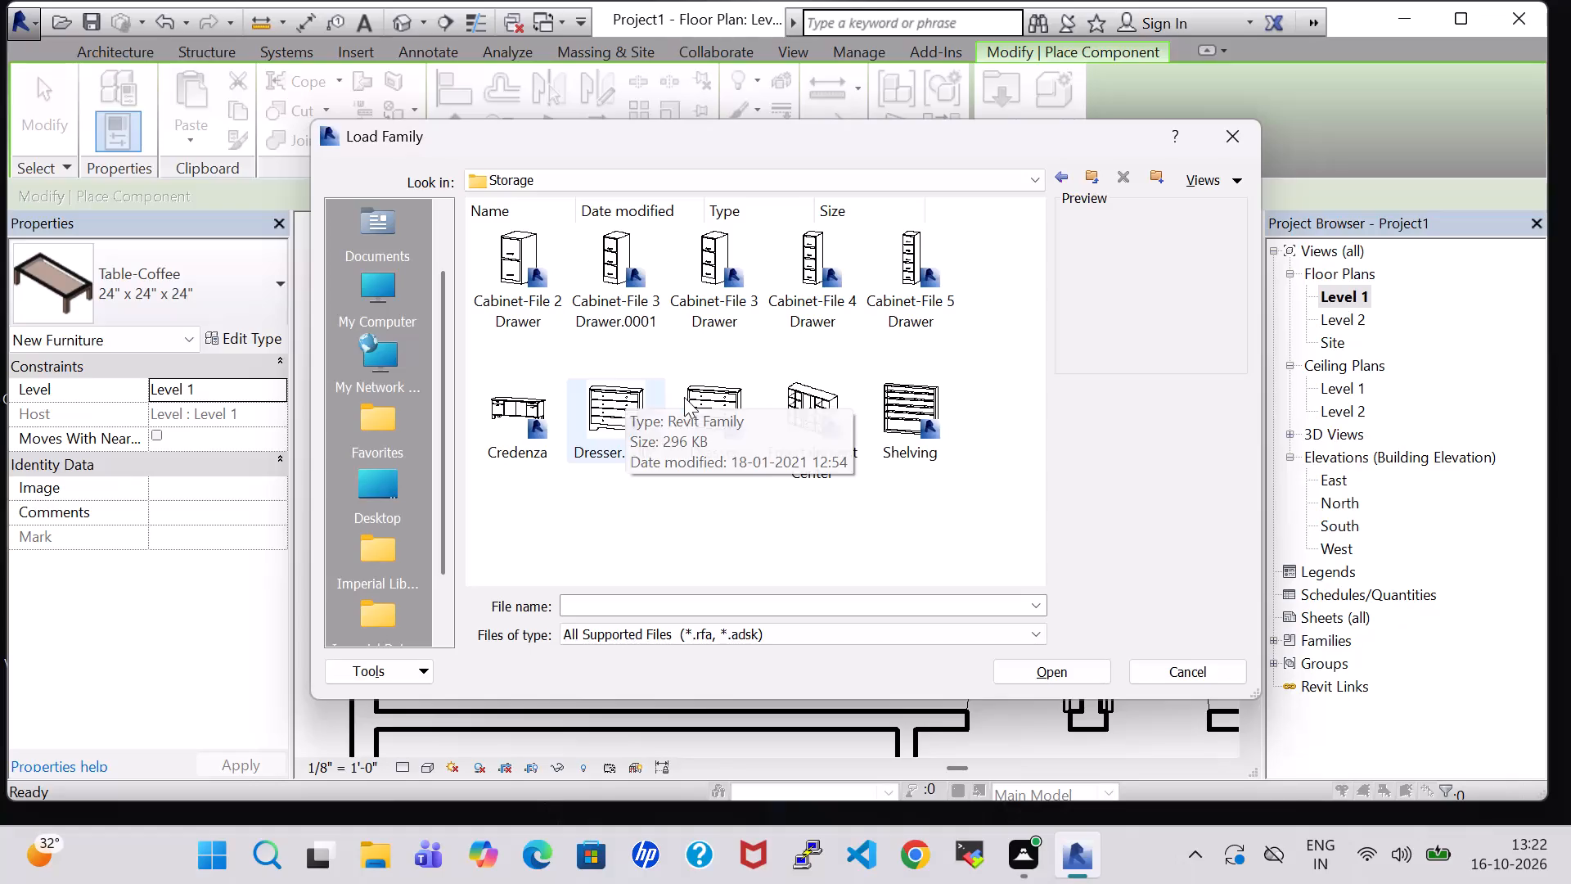
pyautogui.click(684, 397)
pyautogui.click(1068, 672)
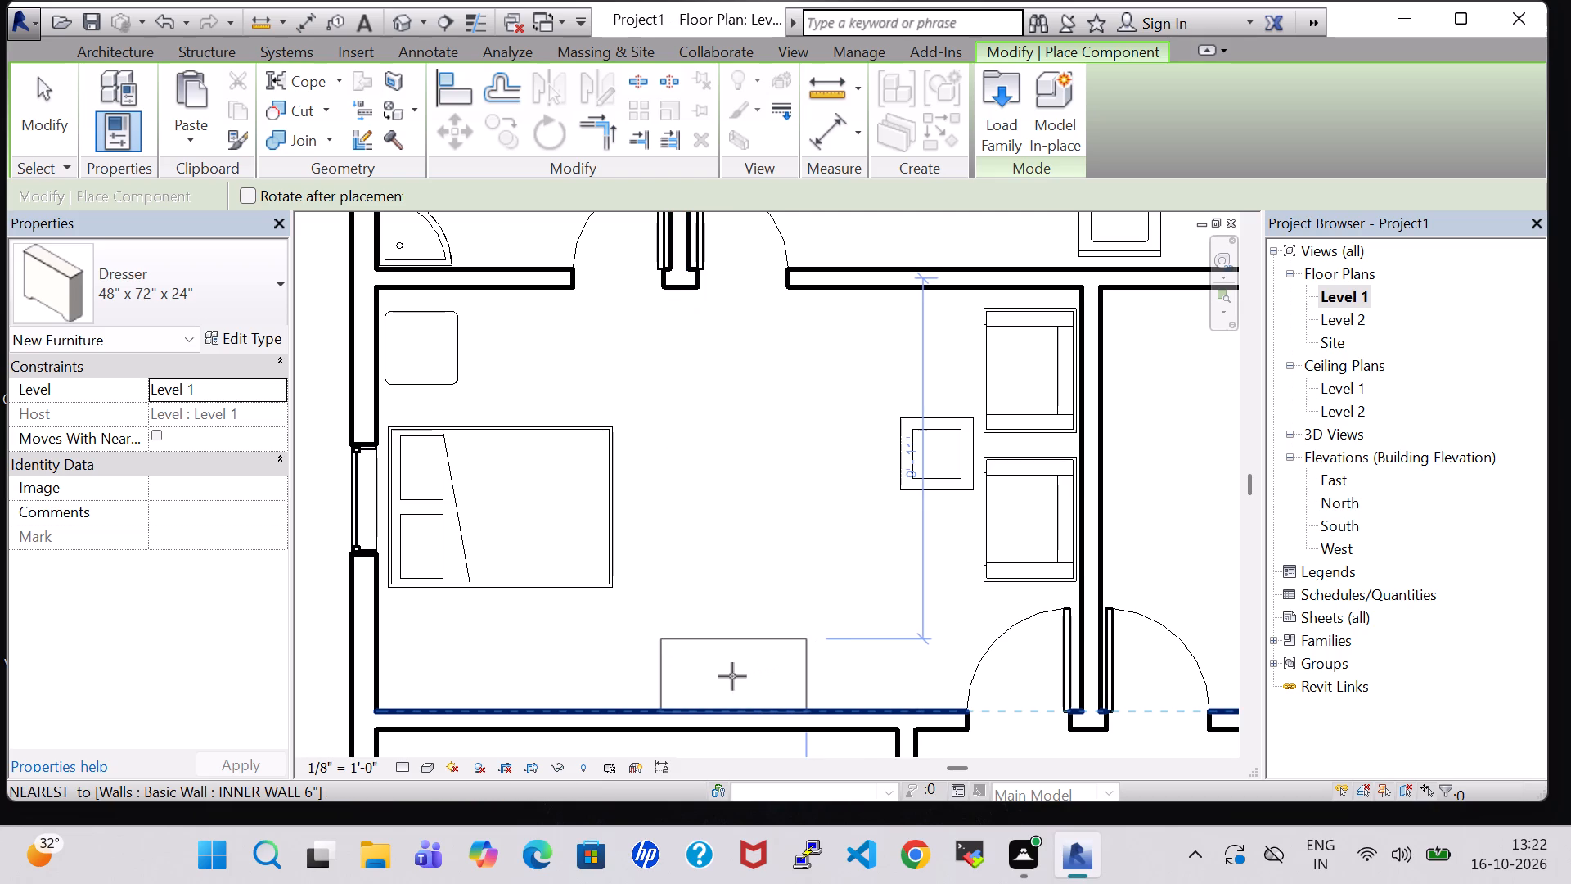
# Place one 48" x 72" x 24" Dresser against the bedroom's south wall, between the bed and the door.
pyautogui.click(732, 676)
pyautogui.press('Escape')
pyautogui.press('Escape')
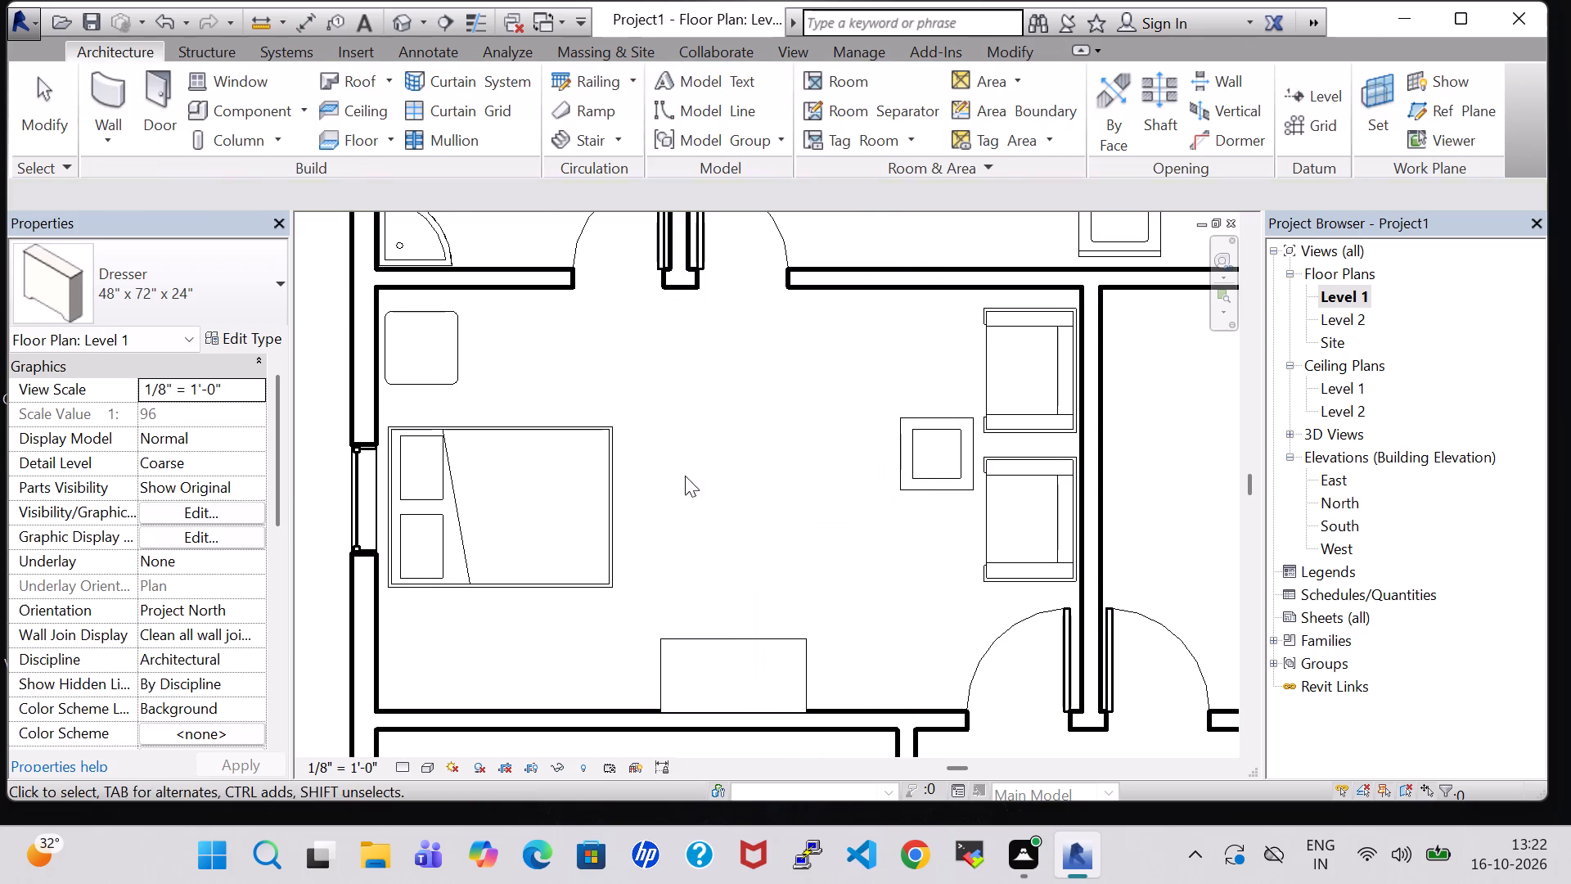
# In the 3D view, nudge the bedroom's coffee table slightly away from the two Chair-Corbu chairs.
pyautogui.click(396, 25)
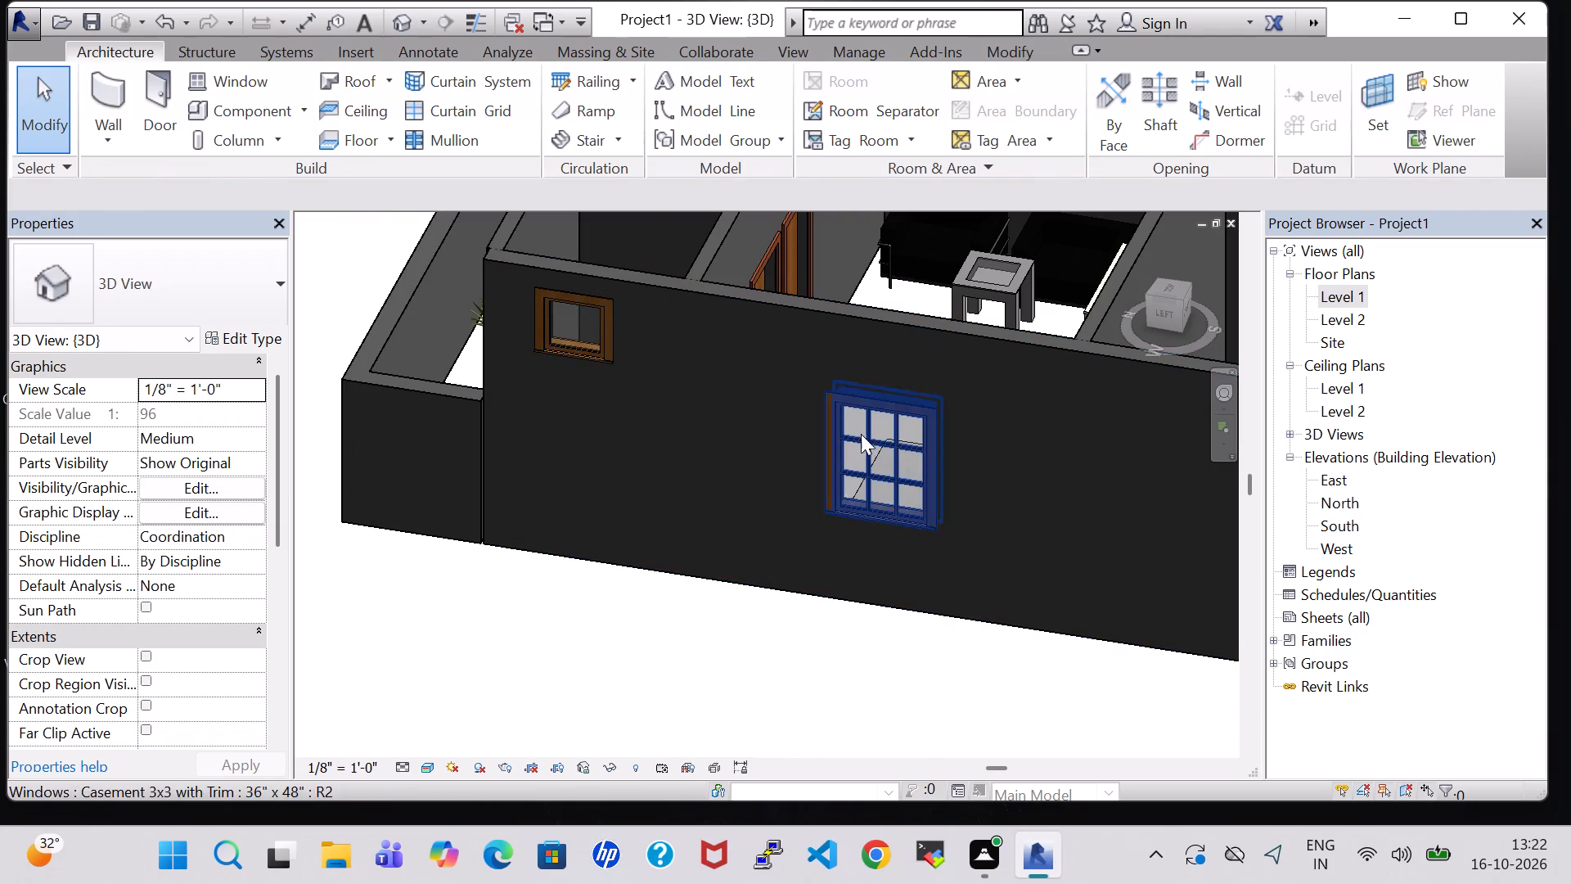
pyautogui.keyDown('shift'); pyautogui.moveTo(926, 291); pyautogui.dragTo(922, 399, button='middle'); pyautogui.keyUp('shift')
pyautogui.moveTo(932, 335); pyautogui.dragTo(916, 422, button='middle')
pyautogui.keyDown('shift'); pyautogui.moveTo(1033, 383); pyautogui.dragTo(997, 459, button='middle'); pyautogui.keyUp('shift')
pyautogui.moveTo(1026, 320); pyautogui.dragTo(997, 375, button='middle')
pyautogui.moveTo(1008, 273); pyautogui.dragTo(920, 442, button='middle')
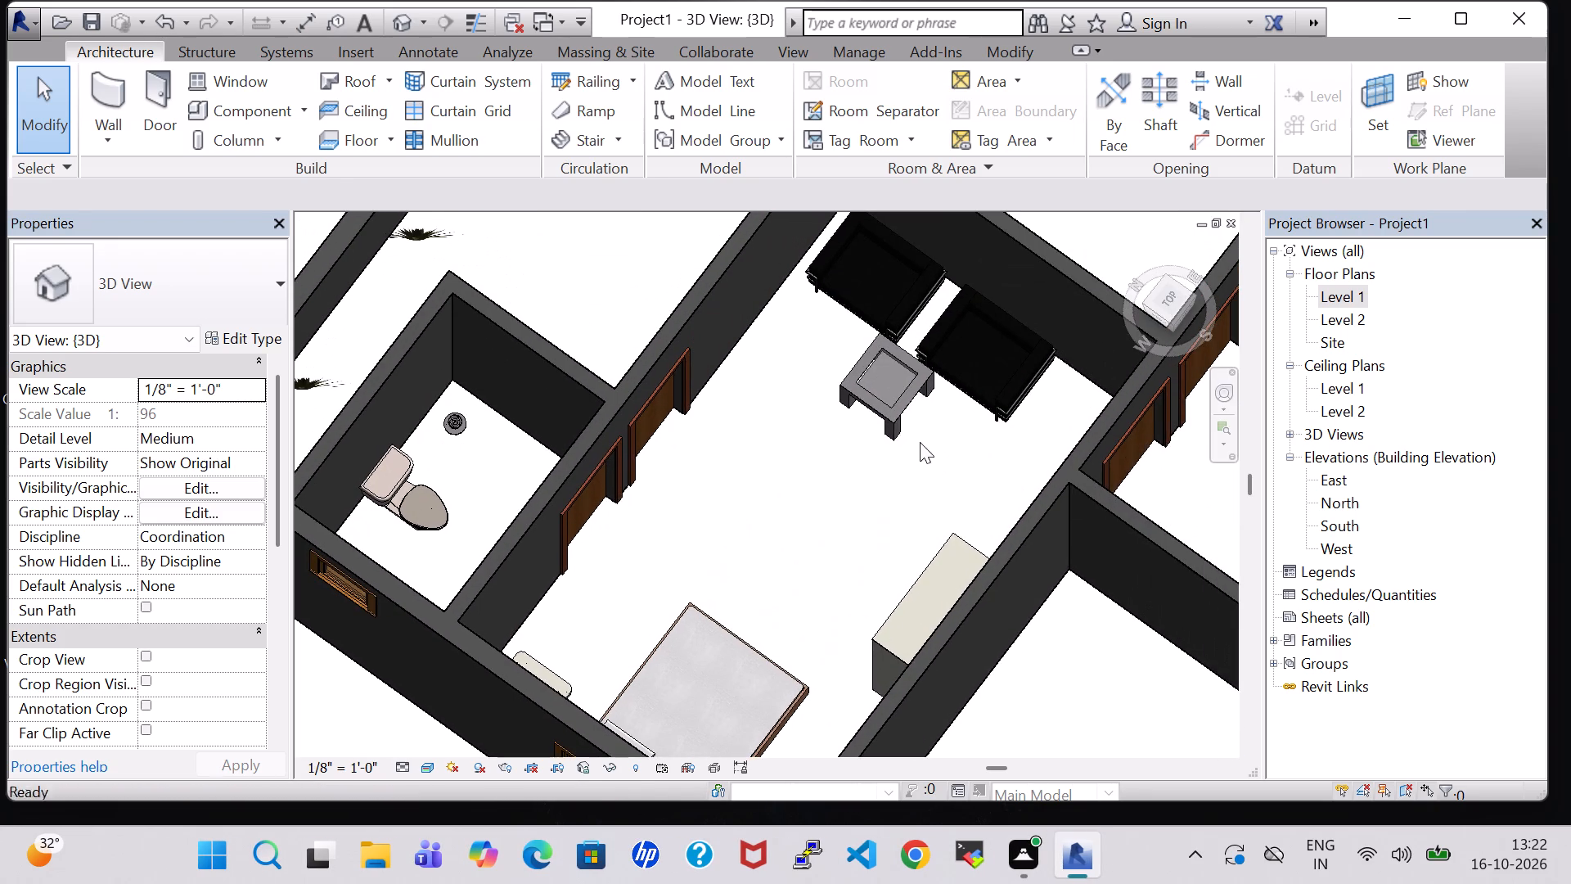
pyautogui.click(911, 398)
pyautogui.press('Down')
pyautogui.press('Down')
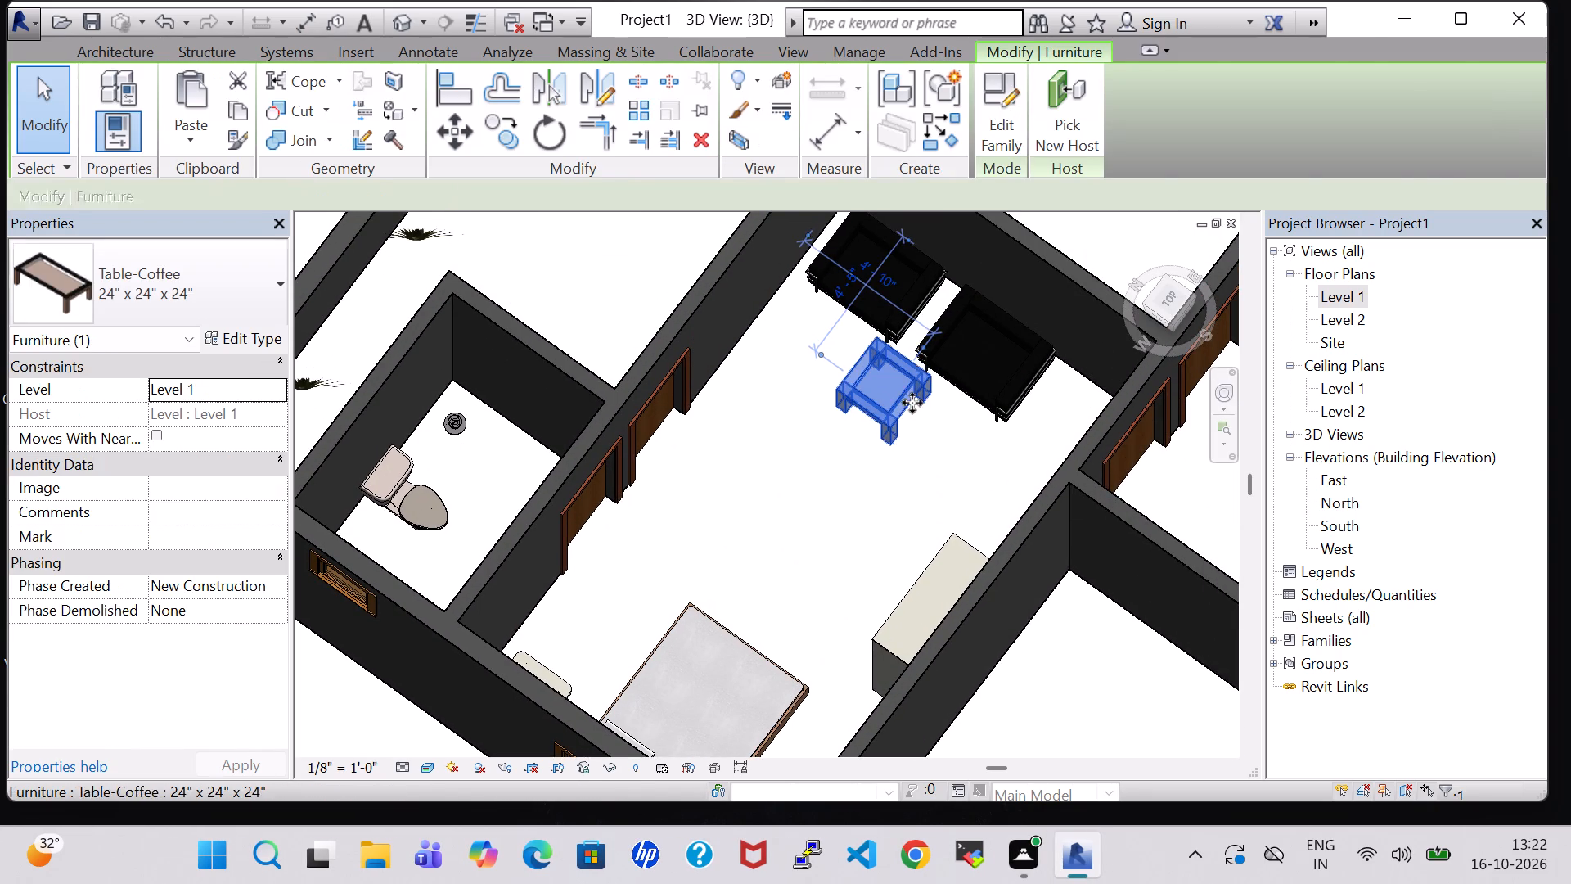
pyautogui.click(923, 434)
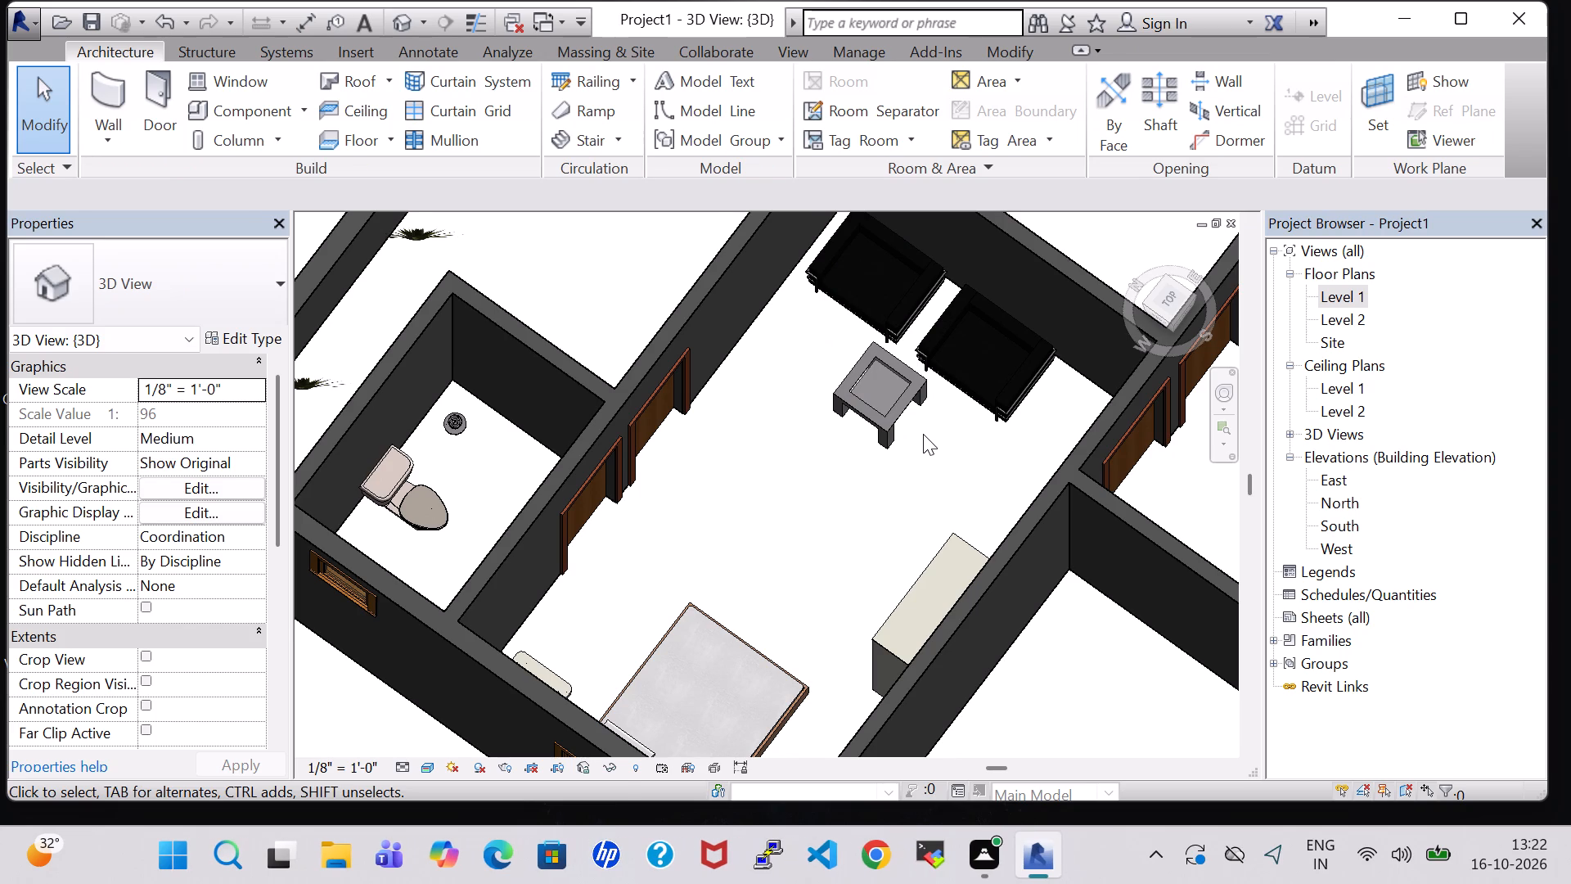
# Examine the bedroom's chairs, coffee table and dresser in the 3D view from several angles.
pyautogui.keyDown('shift'); pyautogui.moveTo(923, 434); pyautogui.dragTo(923, 456, button='middle'); pyautogui.keyUp('shift')
pyautogui.moveTo(930, 428); pyautogui.dragTo(916, 480, button='middle')
pyautogui.scroll(2, 917, 480)
pyautogui.keyDown('shift'); pyautogui.middleClick(917, 480); pyautogui.keyUp('shift')
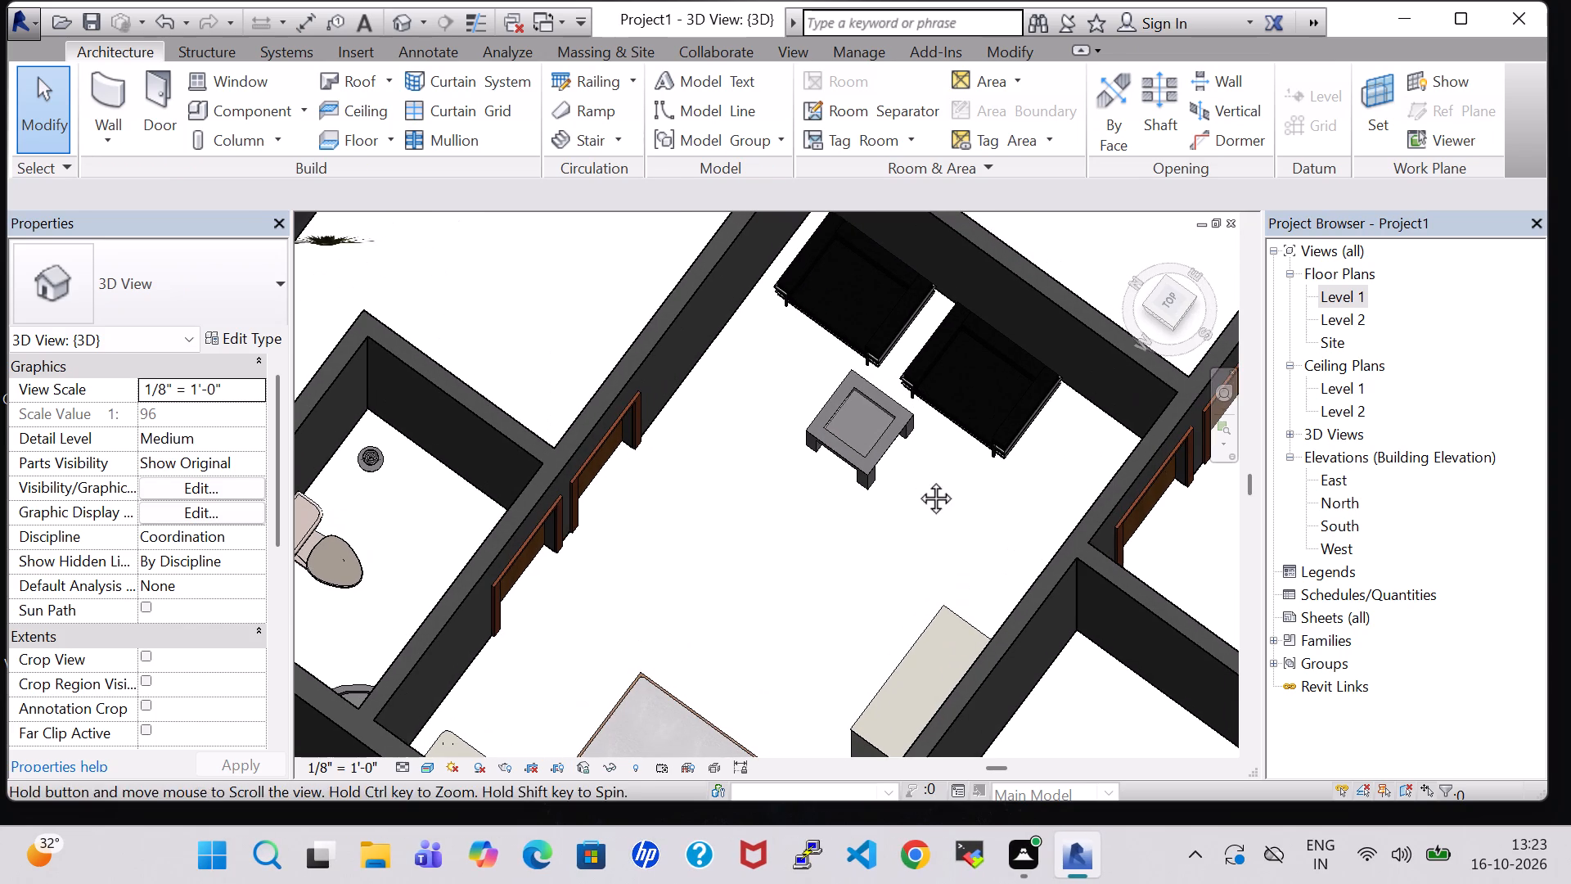
pyautogui.scroll(3, 917, 480)
pyautogui.keyDown('shift'); pyautogui.moveTo(917, 494); pyautogui.dragTo(914, 413, button='middle'); pyautogui.keyUp('shift')
pyautogui.click(751, 574)
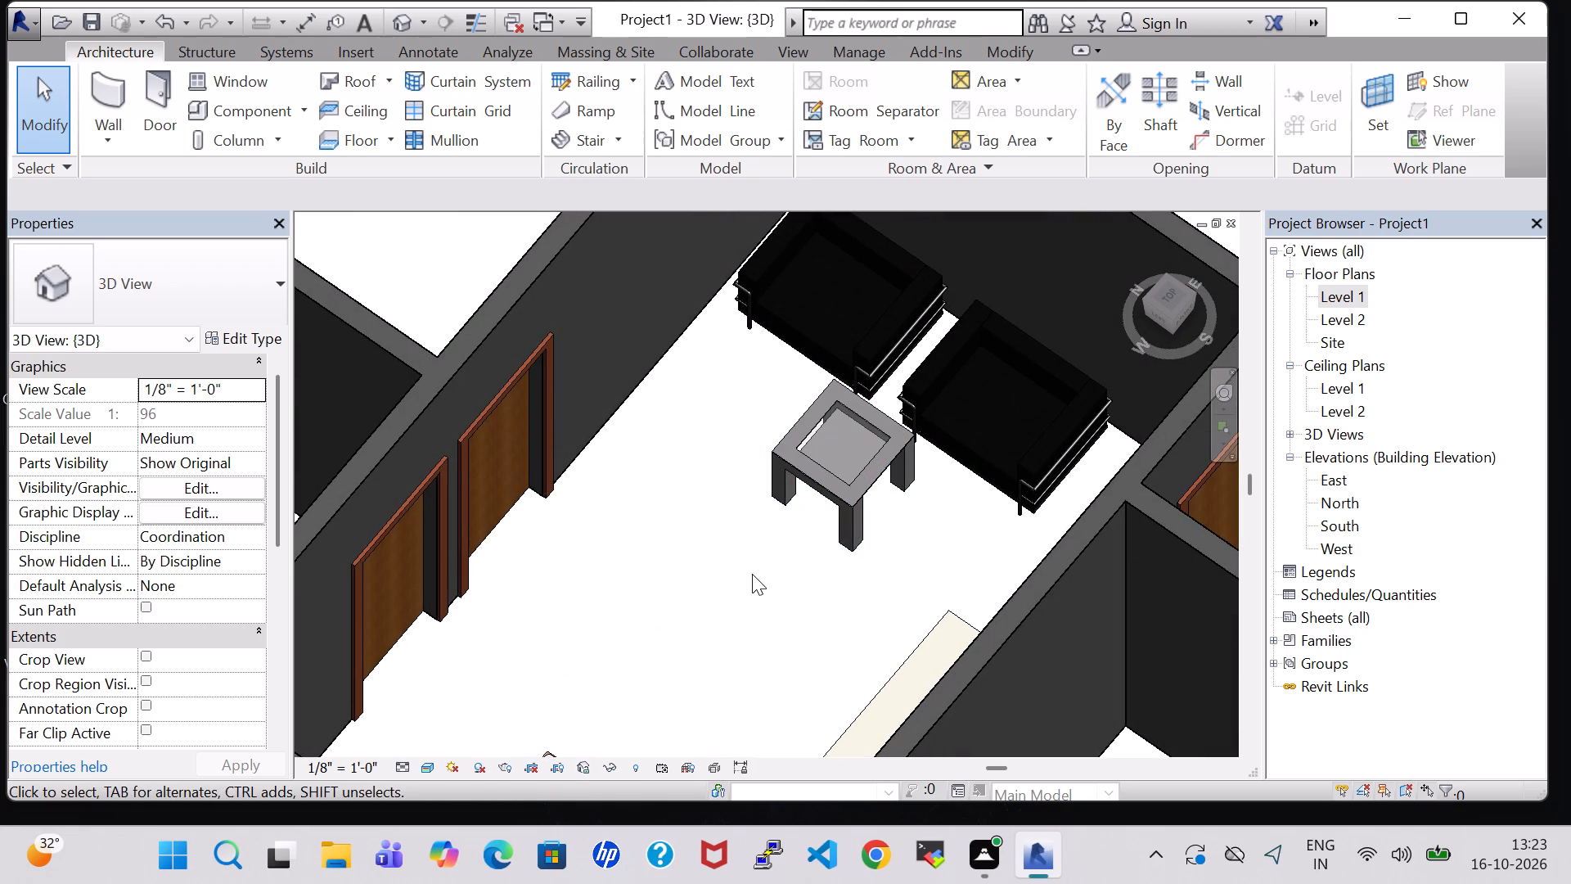
pyautogui.scroll(2, 658, 364)
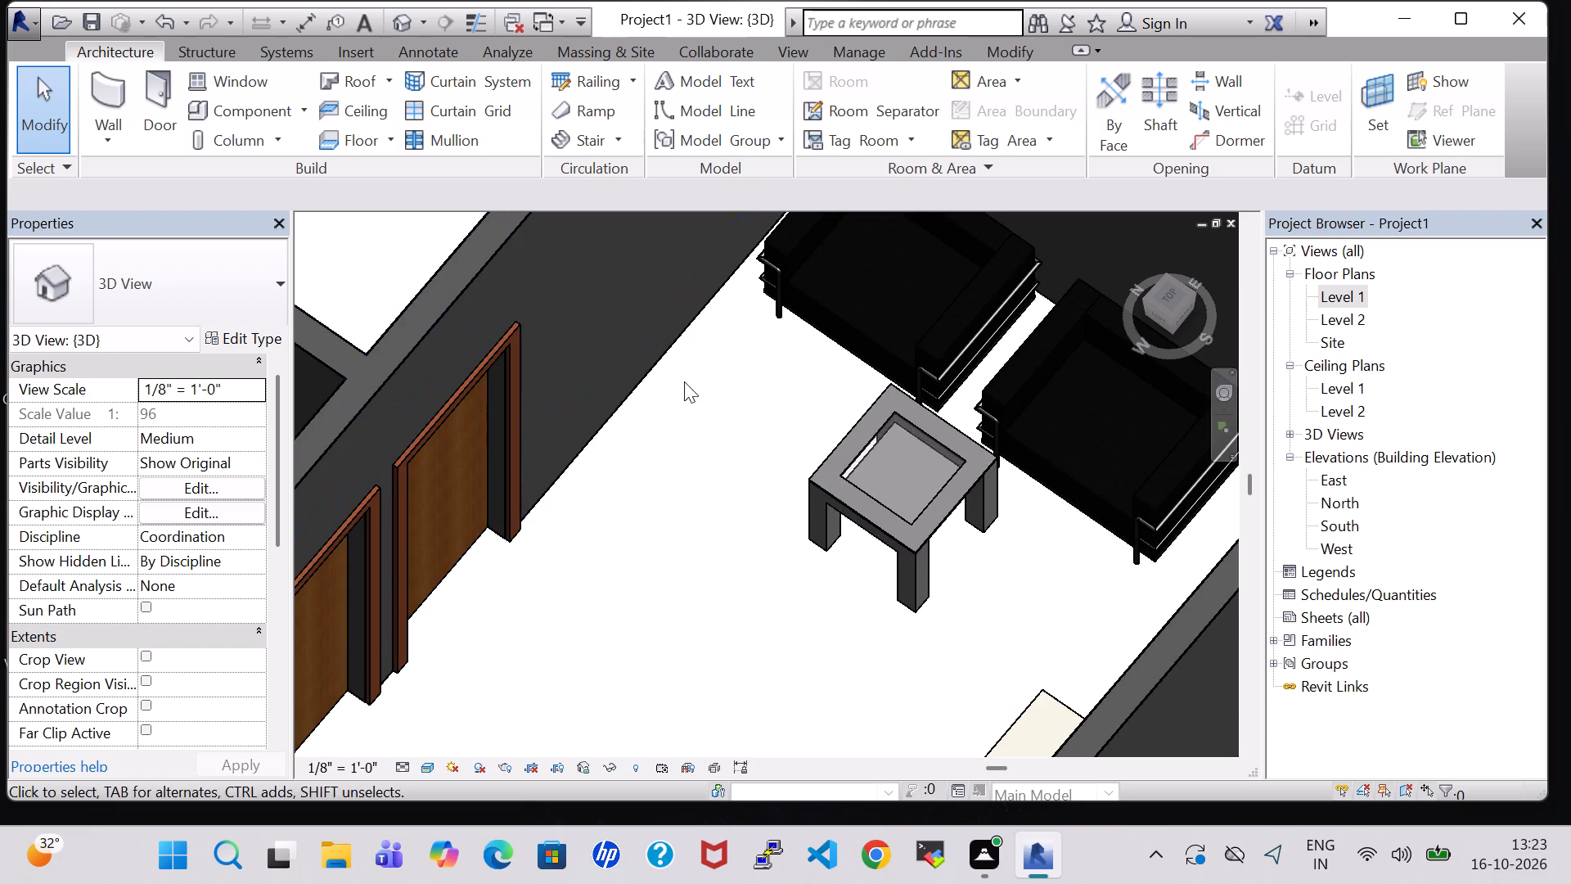
pyautogui.keyDown('shift'); pyautogui.moveTo(784, 426); pyautogui.dragTo(723, 525, button='middle'); pyautogui.keyUp('shift')
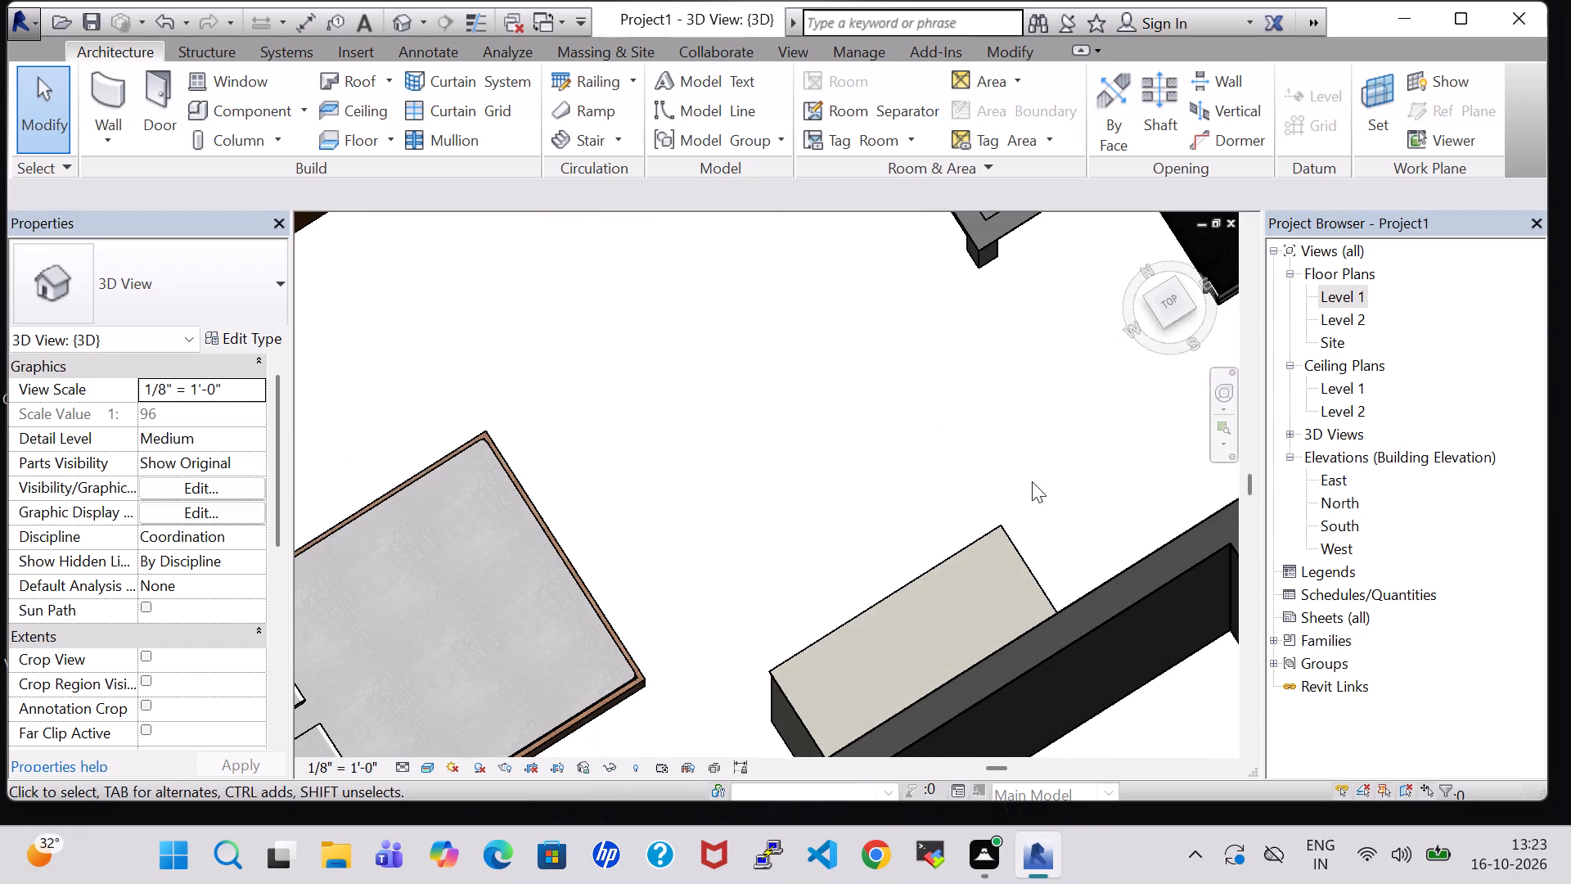
pyautogui.moveTo(1023, 349); pyautogui.dragTo(630, 643, button='middle')
pyautogui.scroll(1, 682, 607)
pyautogui.scroll(-1, 662, 634)
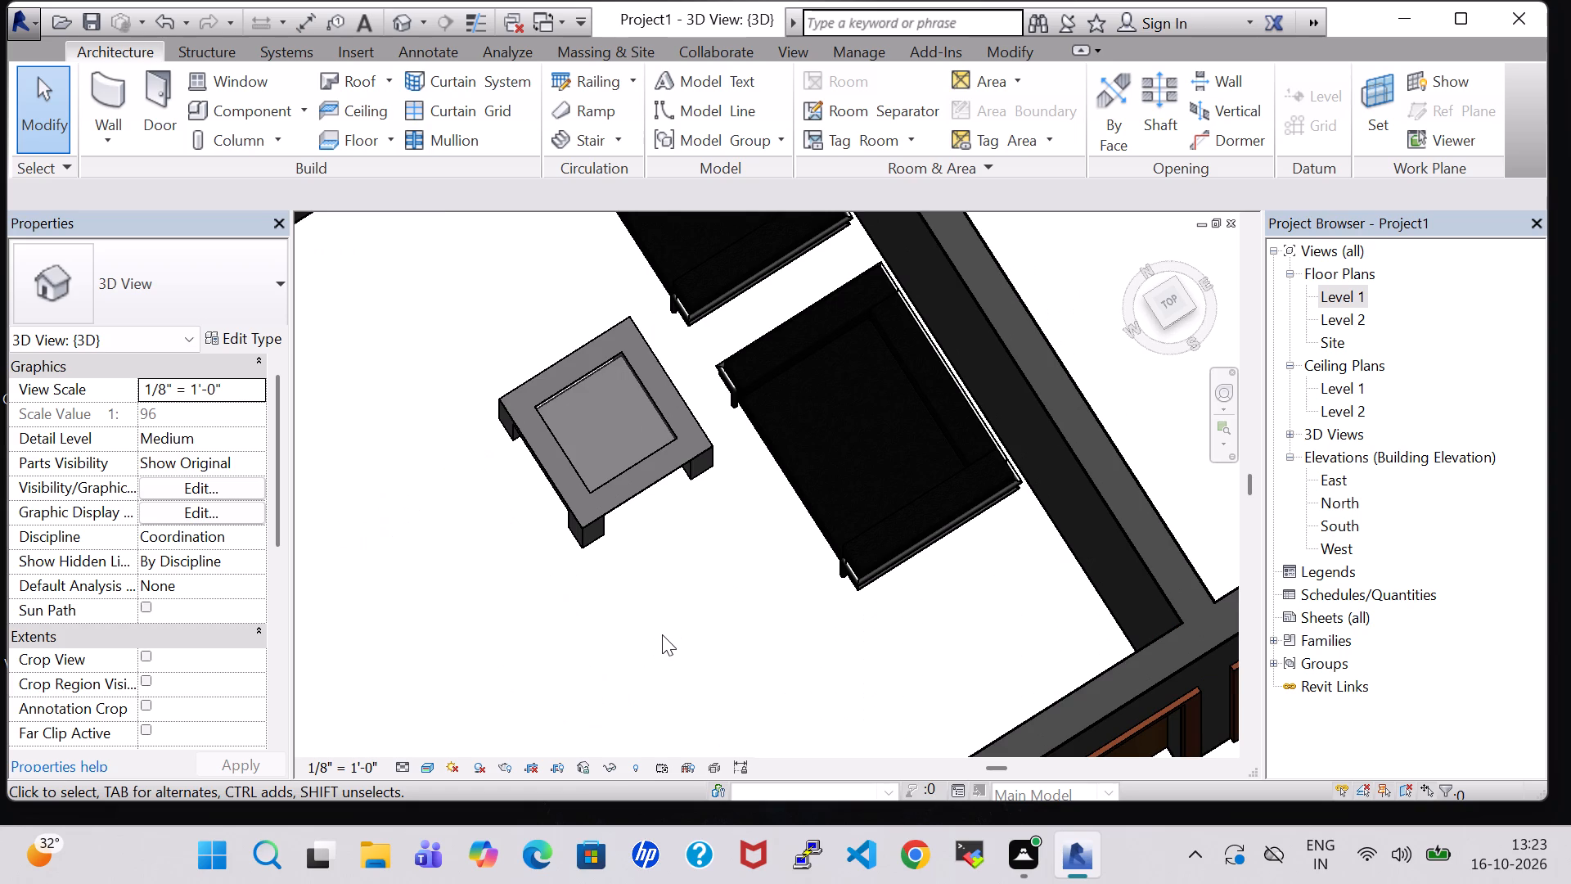
pyautogui.click(674, 616)
pyautogui.keyDown('shift'); pyautogui.moveTo(668, 616); pyautogui.dragTo(682, 540, button='middle'); pyautogui.keyUp('shift')
pyautogui.keyDown('shift'); pyautogui.moveTo(380, 593); pyautogui.dragTo(493, 501, button='middle'); pyautogui.keyUp('shift')
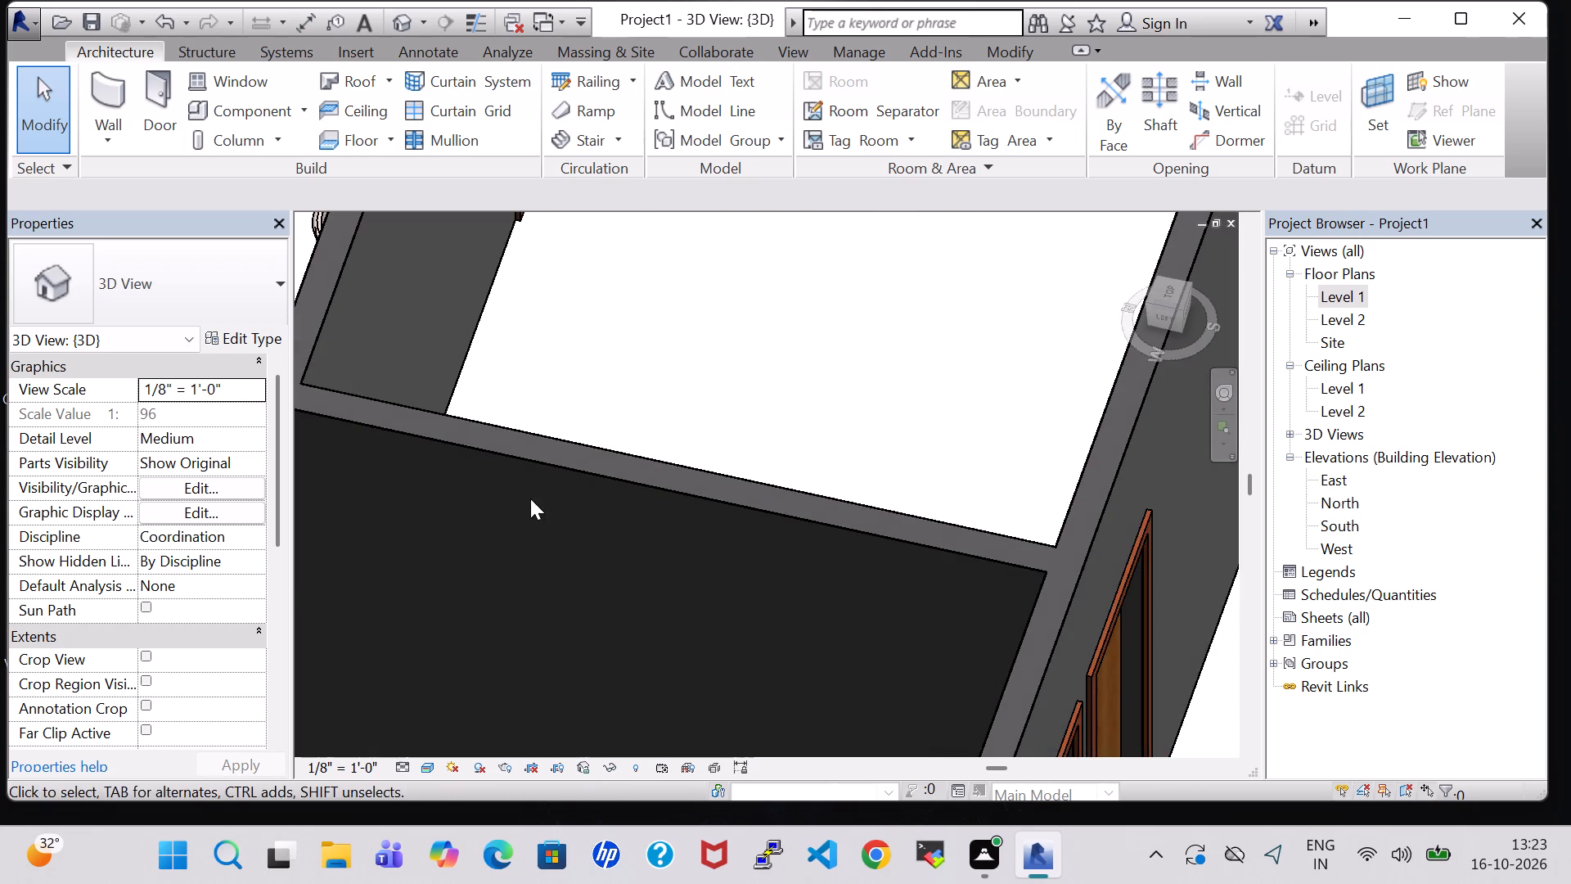
pyautogui.moveTo(1021, 420); pyautogui.dragTo(1042, 286, button='middle')
pyautogui.scroll(-1, 916, 503)
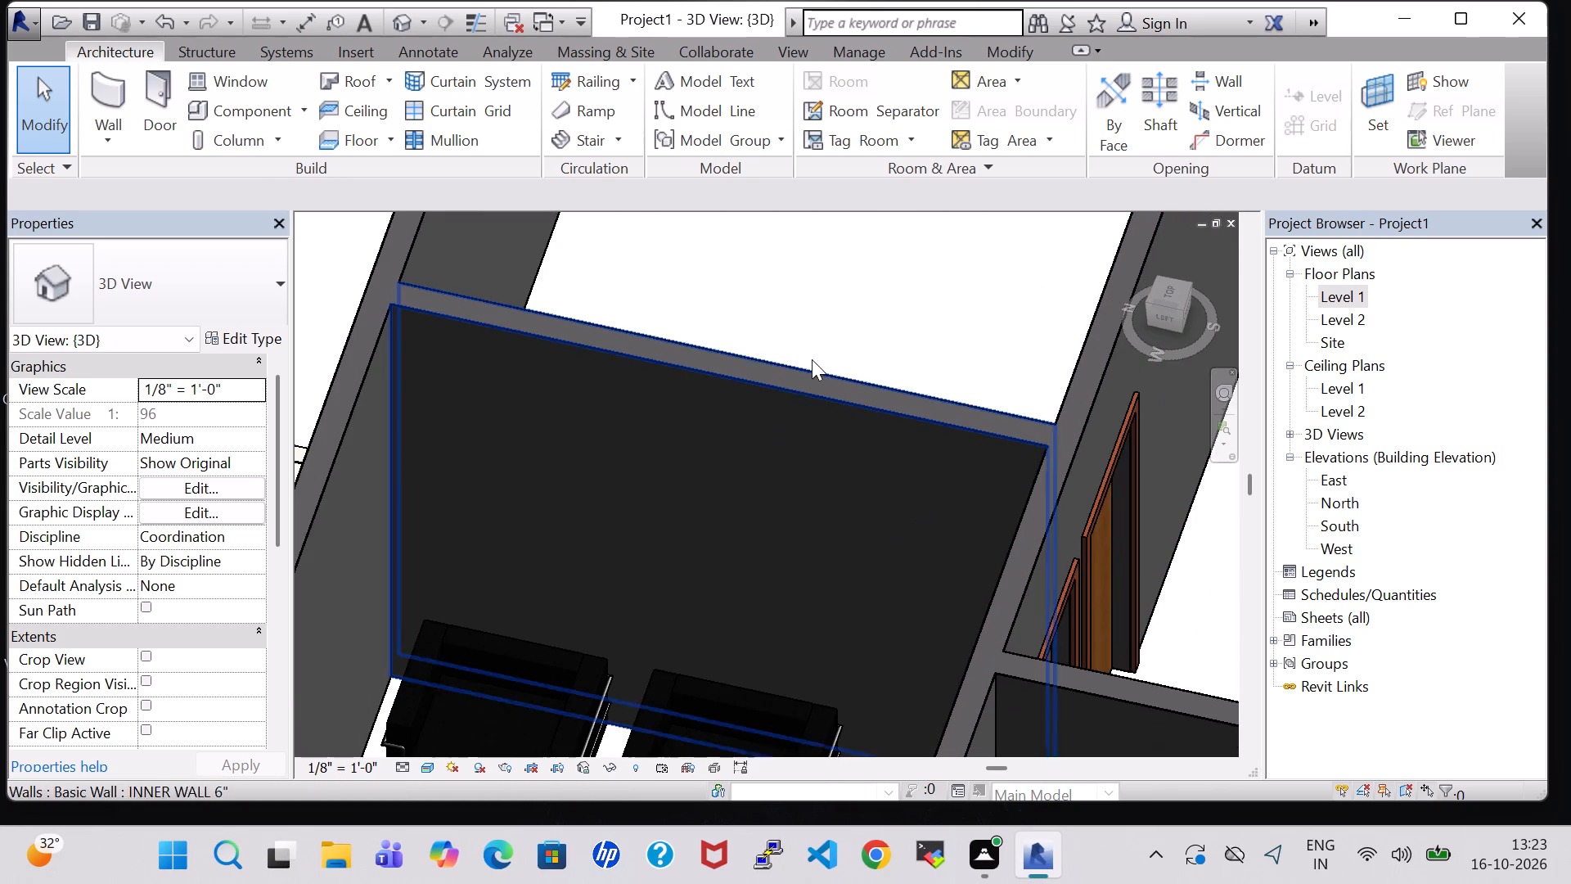
pyautogui.keyDown('shift'); pyautogui.moveTo(847, 335); pyautogui.dragTo(850, 504, button='middle'); pyautogui.keyUp('shift')
pyautogui.moveTo(850, 504); pyautogui.dragTo(867, 432, button='middle')
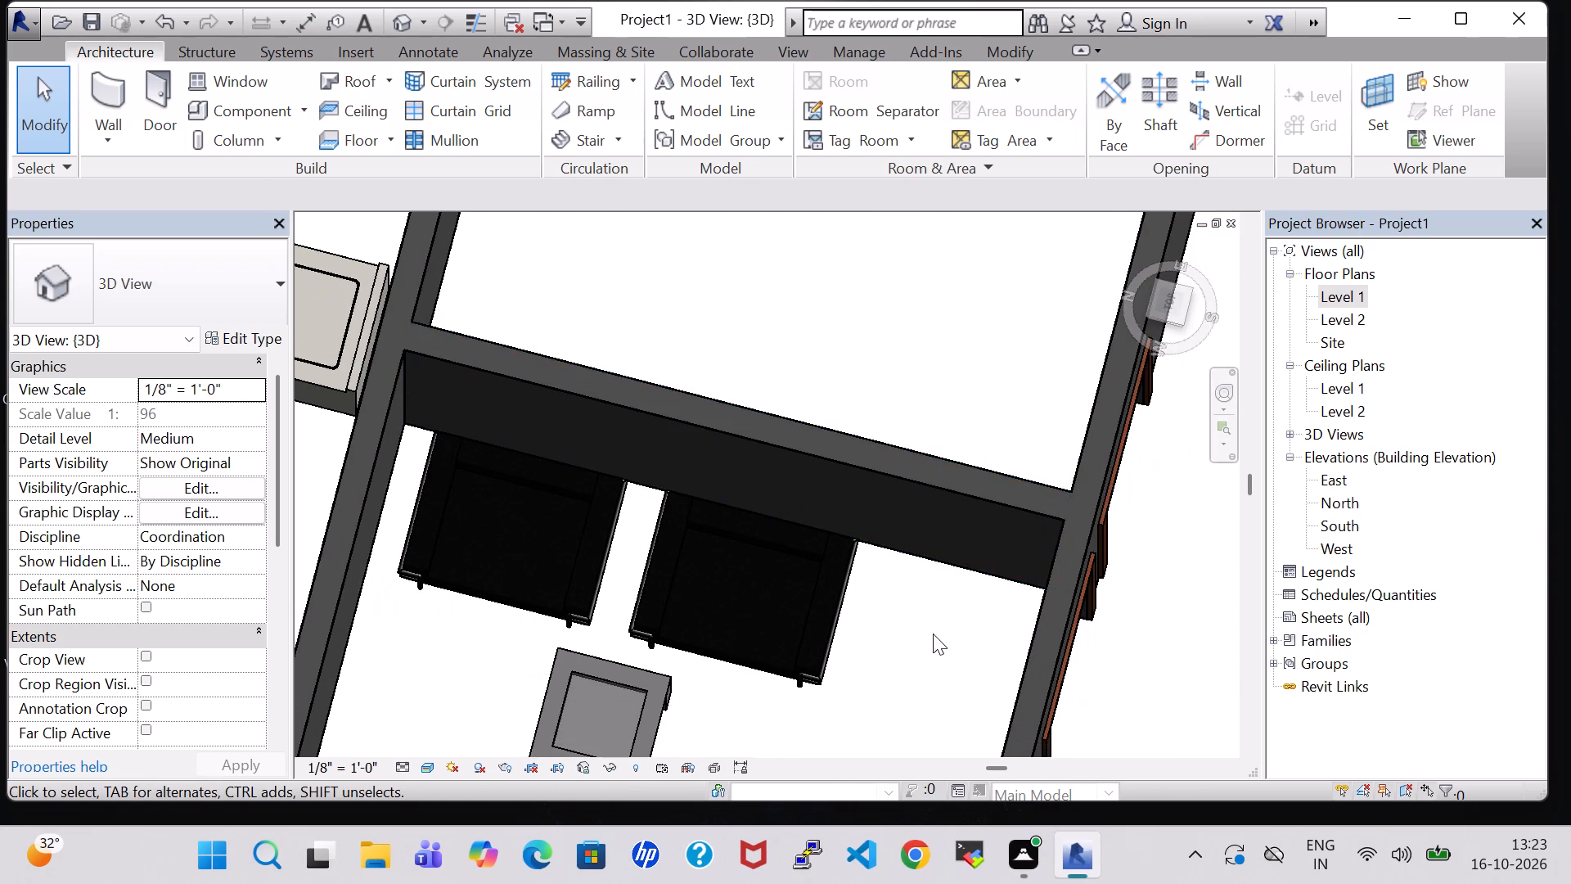
pyautogui.moveTo(933, 634); pyautogui.dragTo(944, 425, button='middle')
pyautogui.scroll(3, 897, 518)
pyautogui.moveTo(850, 571); pyautogui.dragTo(879, 494, button='middle')
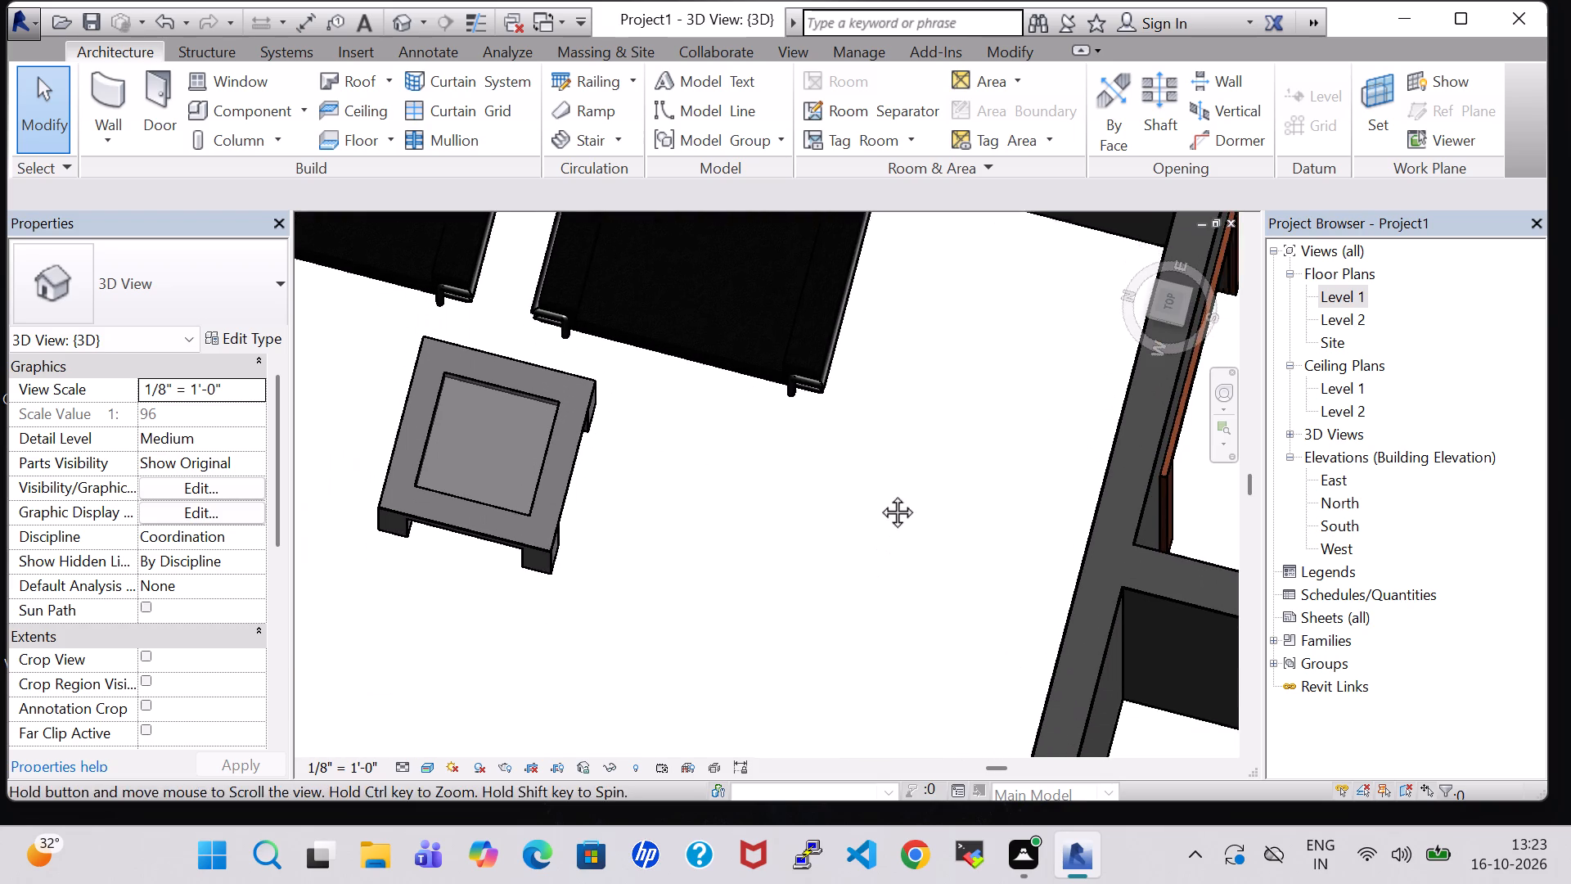
pyautogui.moveTo(879, 494); pyautogui.dragTo(881, 485, button='middle')
pyautogui.moveTo(955, 339); pyautogui.dragTo(923, 563, button='middle')
pyautogui.scroll(1, 923, 563)
pyautogui.moveTo(923, 563); pyautogui.dragTo(932, 482, button='middle')
# Nudge each of the bedroom's two Chair-Corbu chairs slightly away from the wall behind them.
pyautogui.click(644, 711)
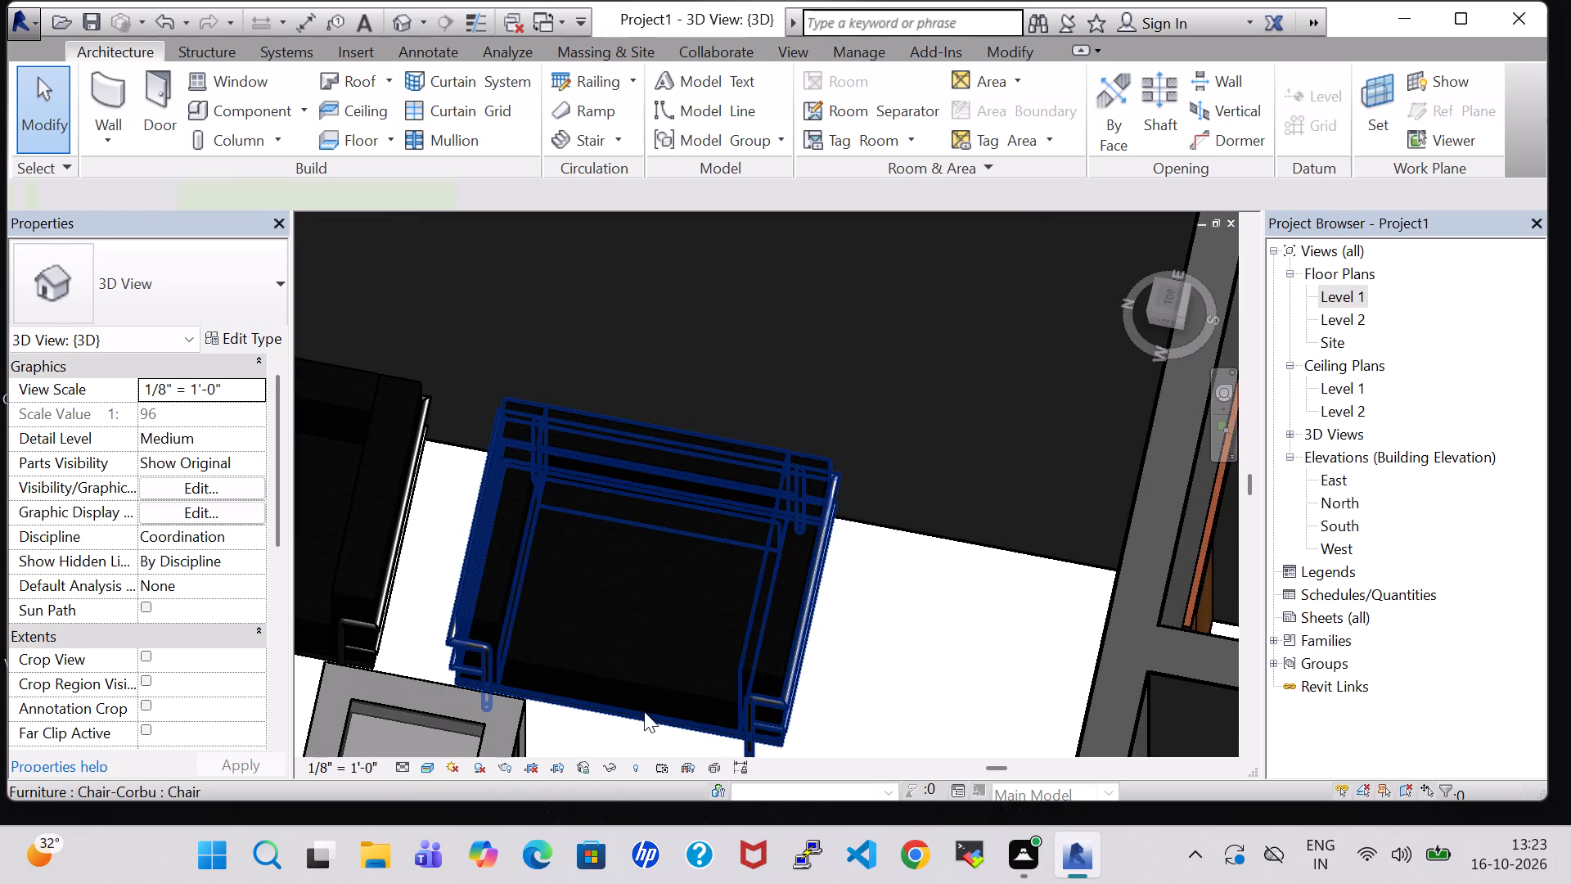
pyautogui.press('Down')
pyautogui.click(867, 695)
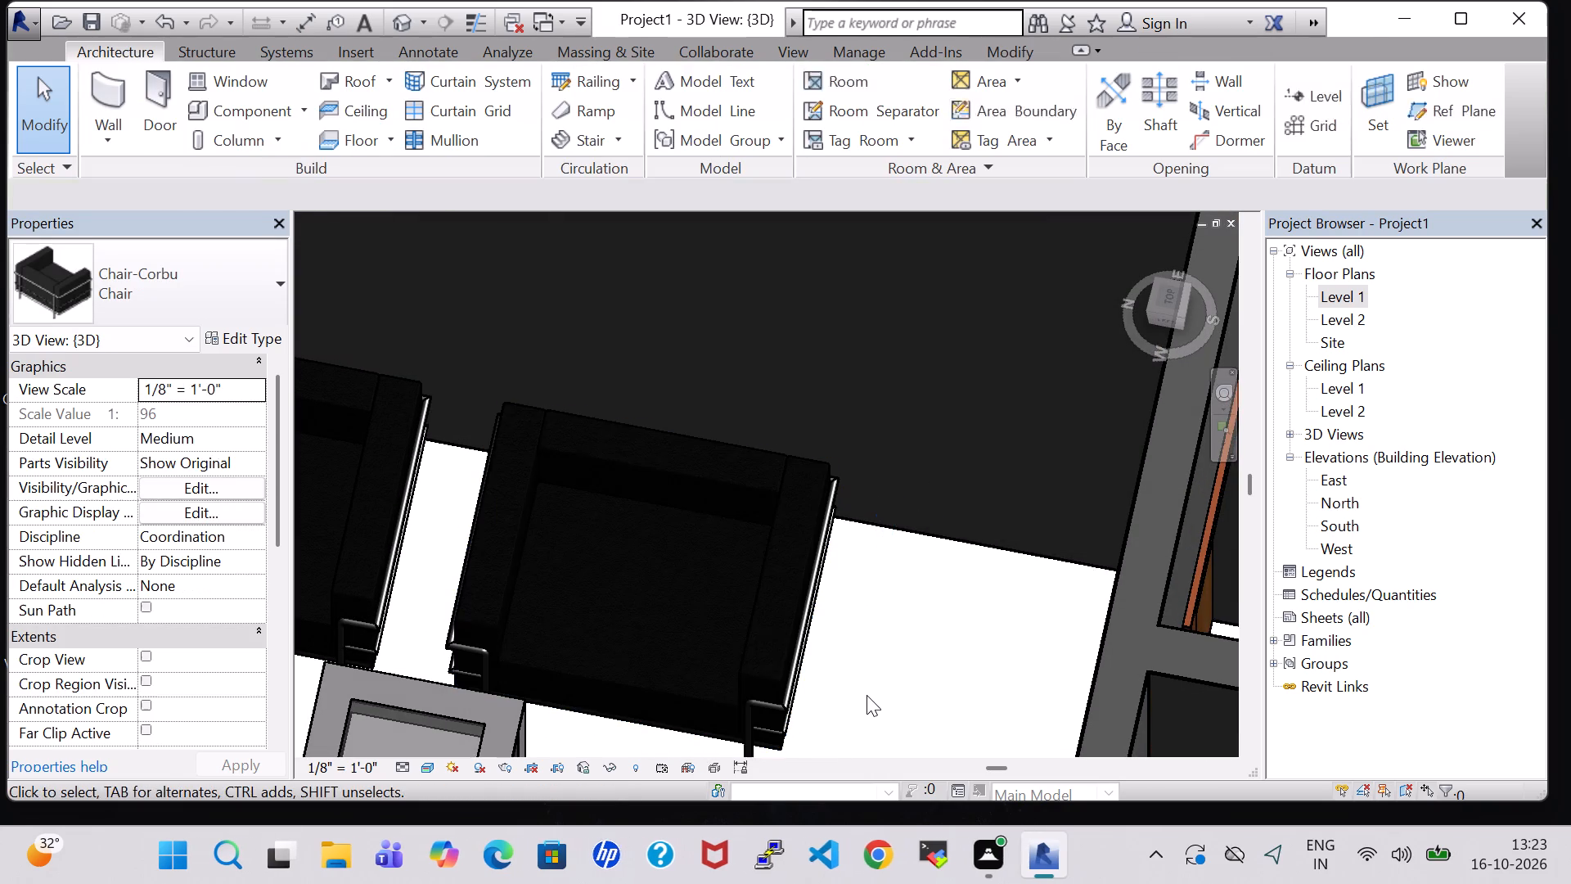
pyautogui.moveTo(606, 580); pyautogui.dragTo(825, 629, button='middle')
pyautogui.scroll(1, 666, 596)
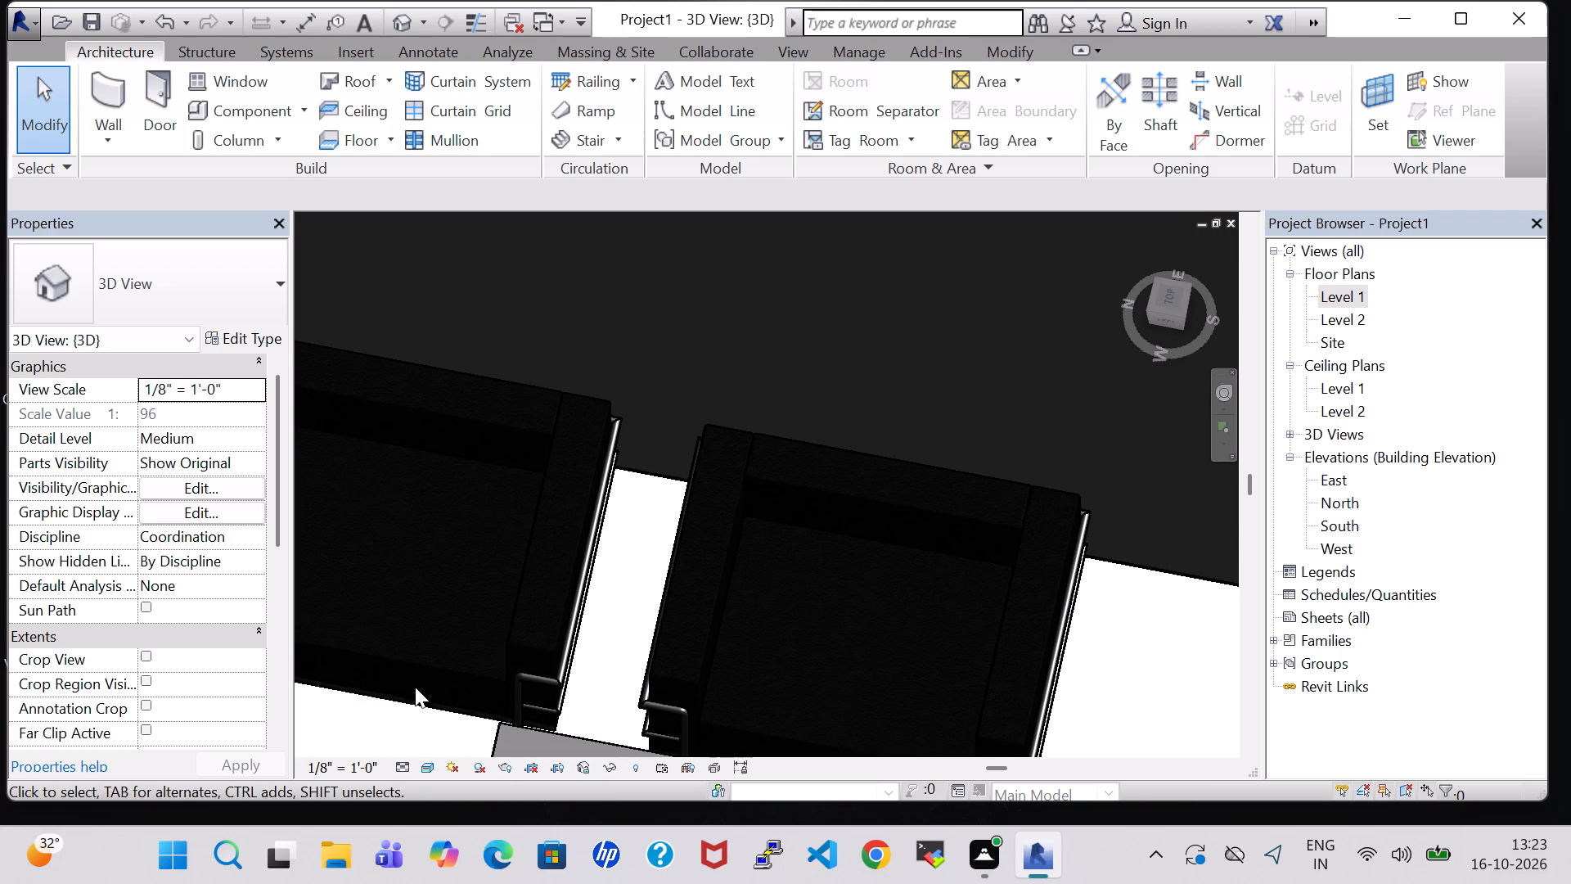
pyautogui.click(415, 696)
pyautogui.press('Down')
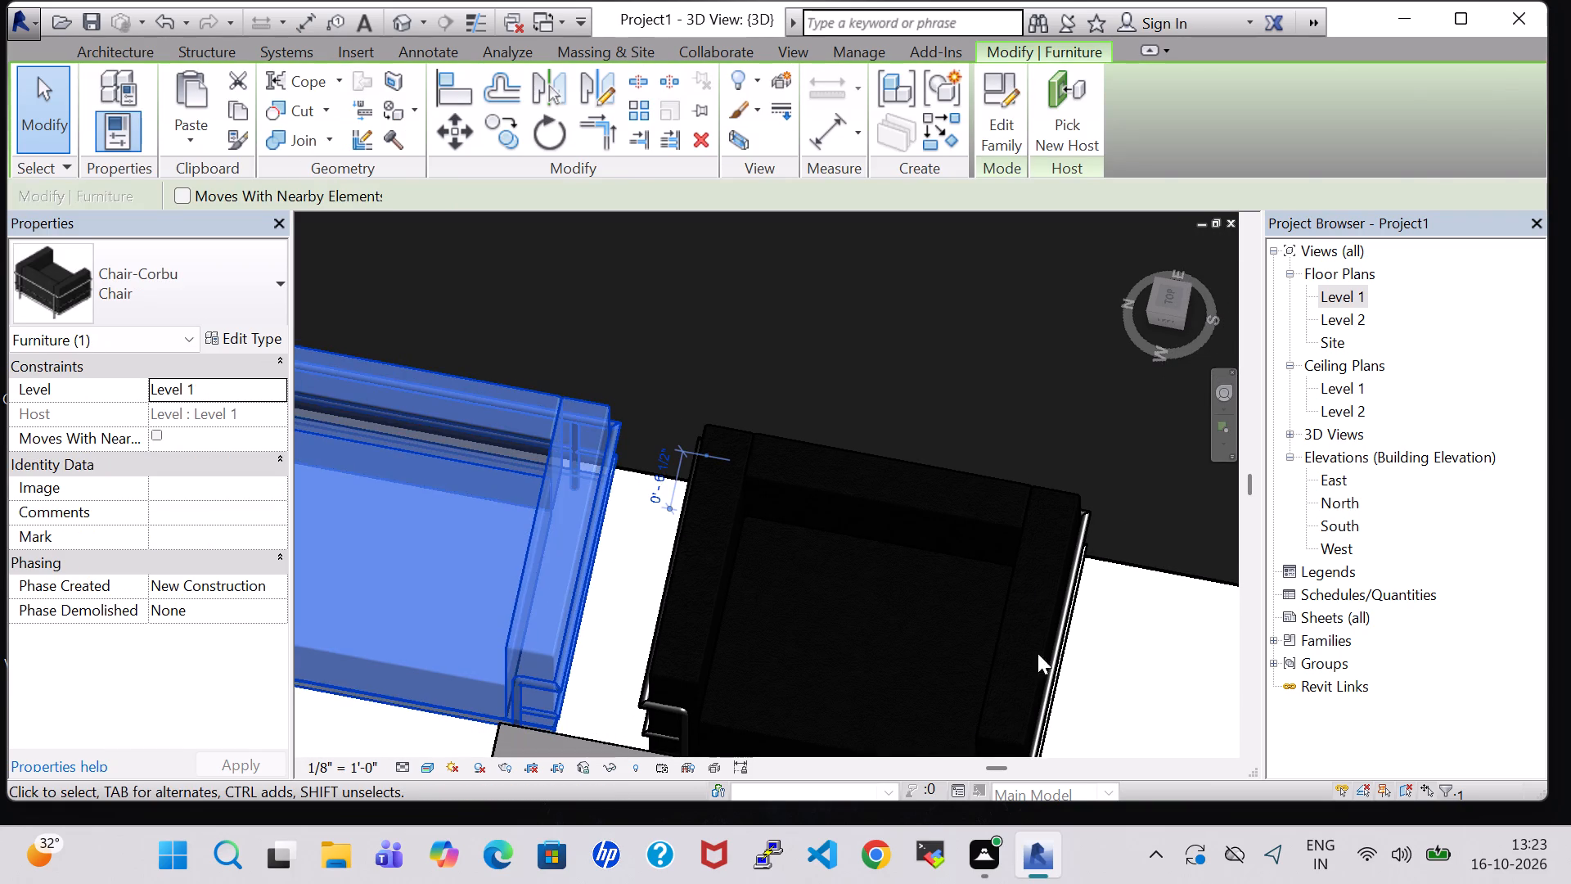
pyautogui.click(1106, 655)
# Nudge the 24" x 24" x 24" coffee table slightly farther from the two chairs.
pyautogui.moveTo(1106, 655); pyautogui.dragTo(1132, 466, button='middle')
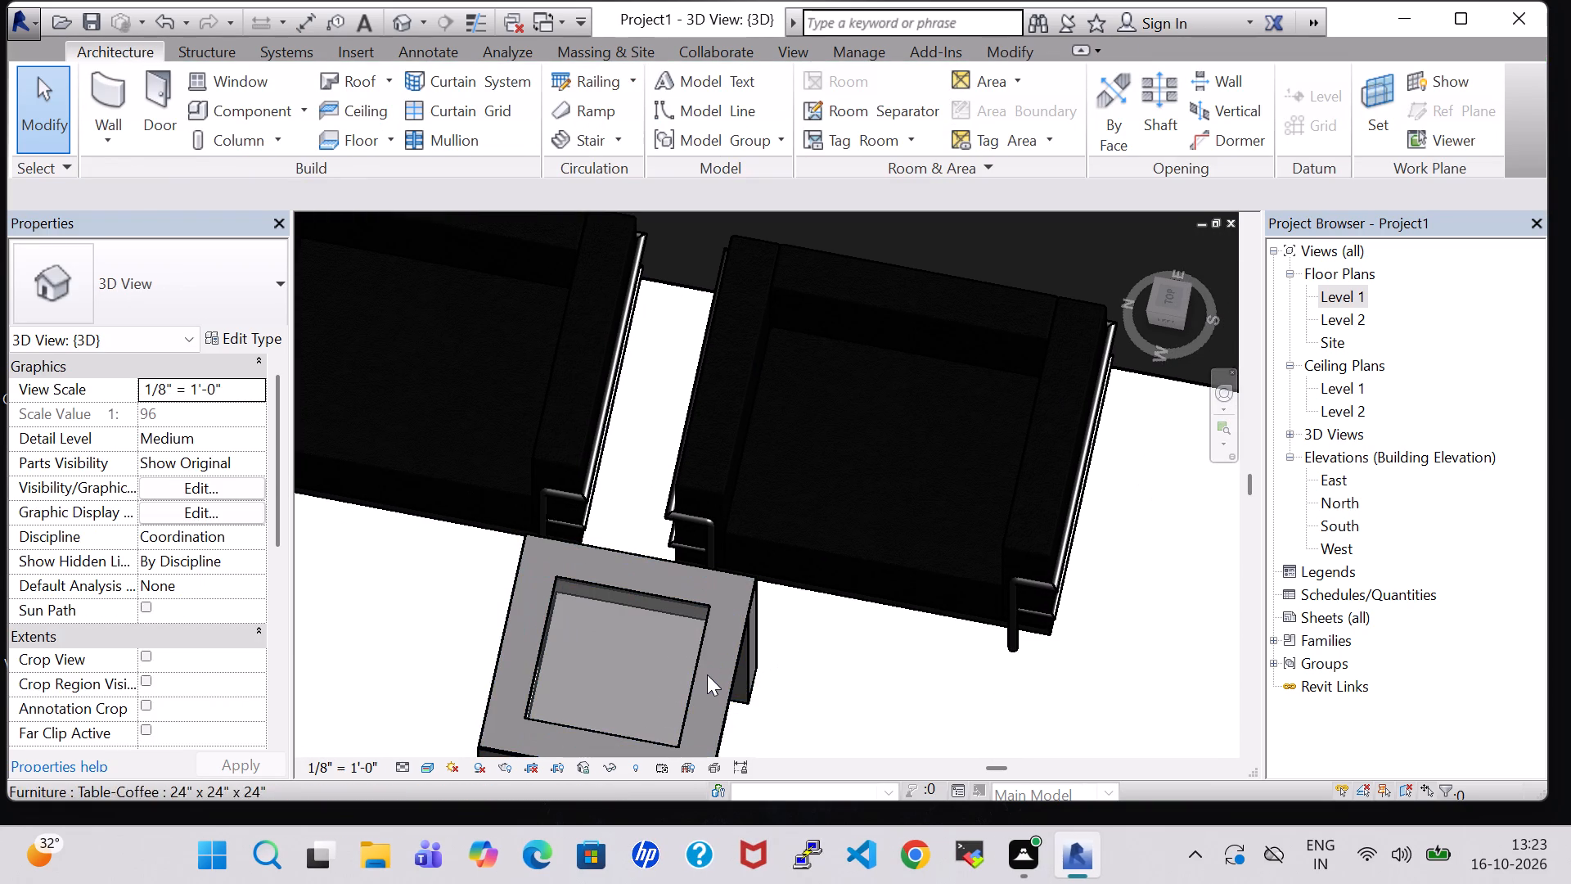
pyautogui.click(708, 674)
pyautogui.click(726, 690)
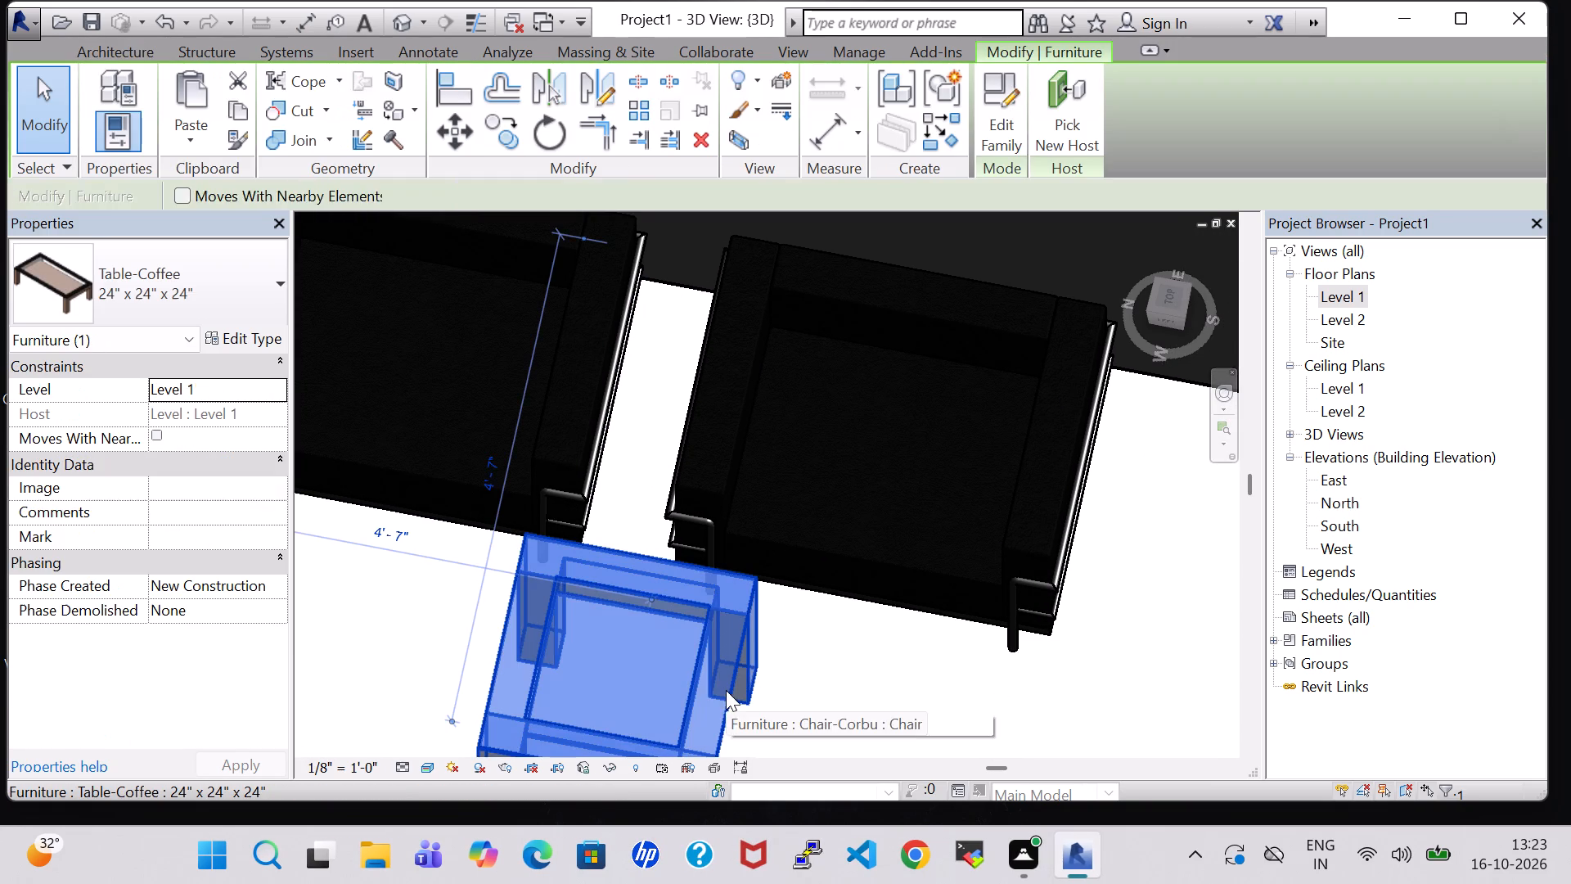
pyautogui.press('Down')
pyautogui.press('Down')
pyautogui.click(913, 660)
# Rotate the 48" x 72" x 24" Dresser 180 degrees so its drawers face into the bedroom.
pyautogui.scroll(-5, 913, 660)
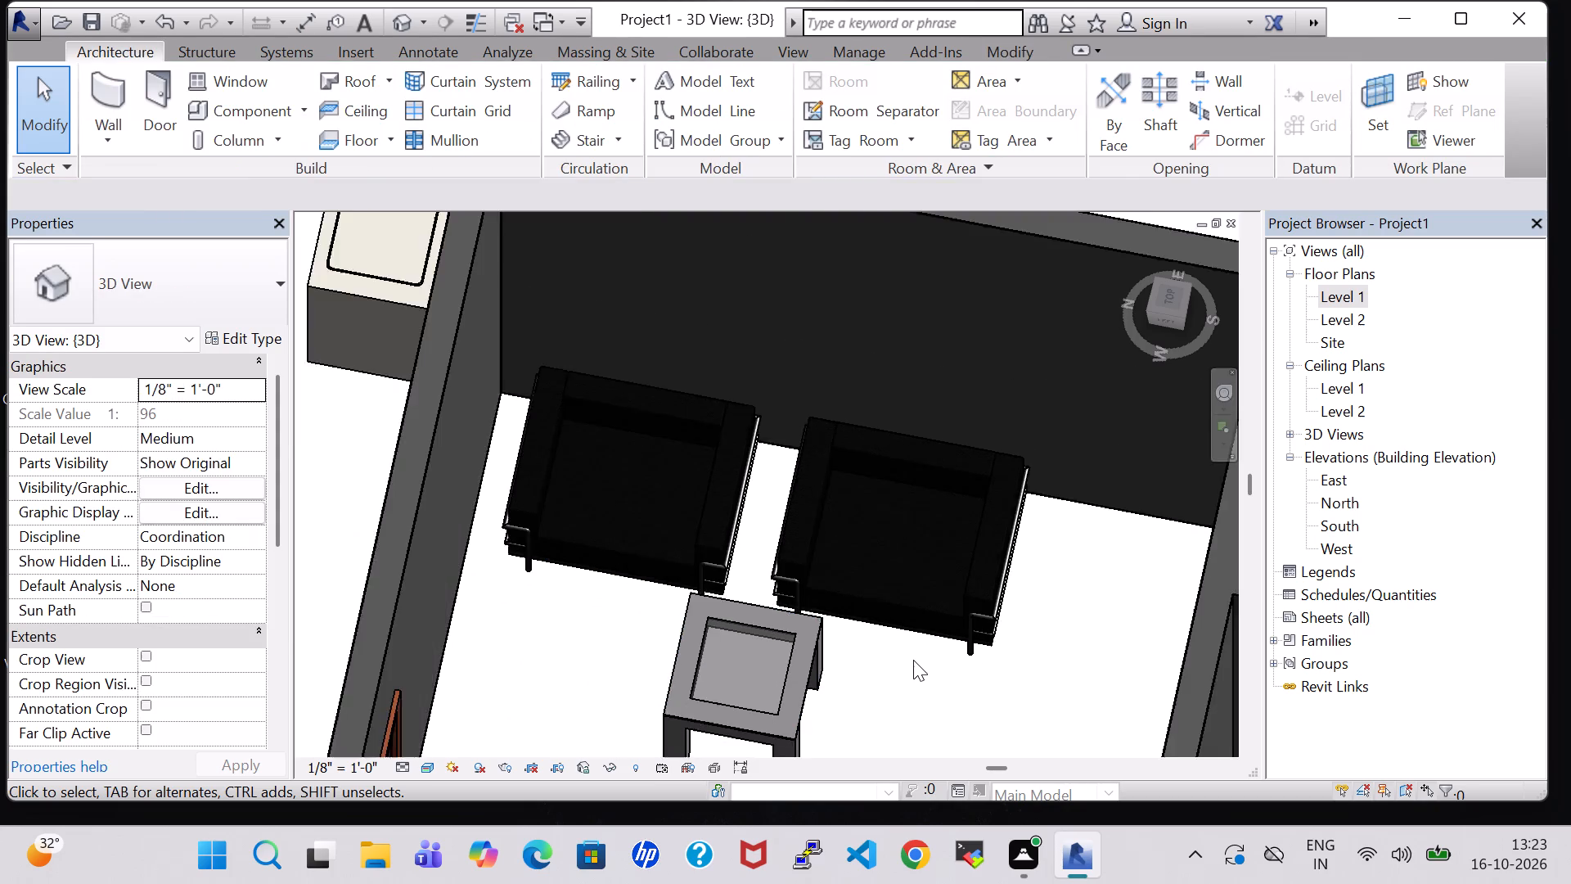
pyautogui.moveTo(1015, 684); pyautogui.dragTo(1015, 504, button='middle')
pyautogui.scroll(-4, 1015, 478)
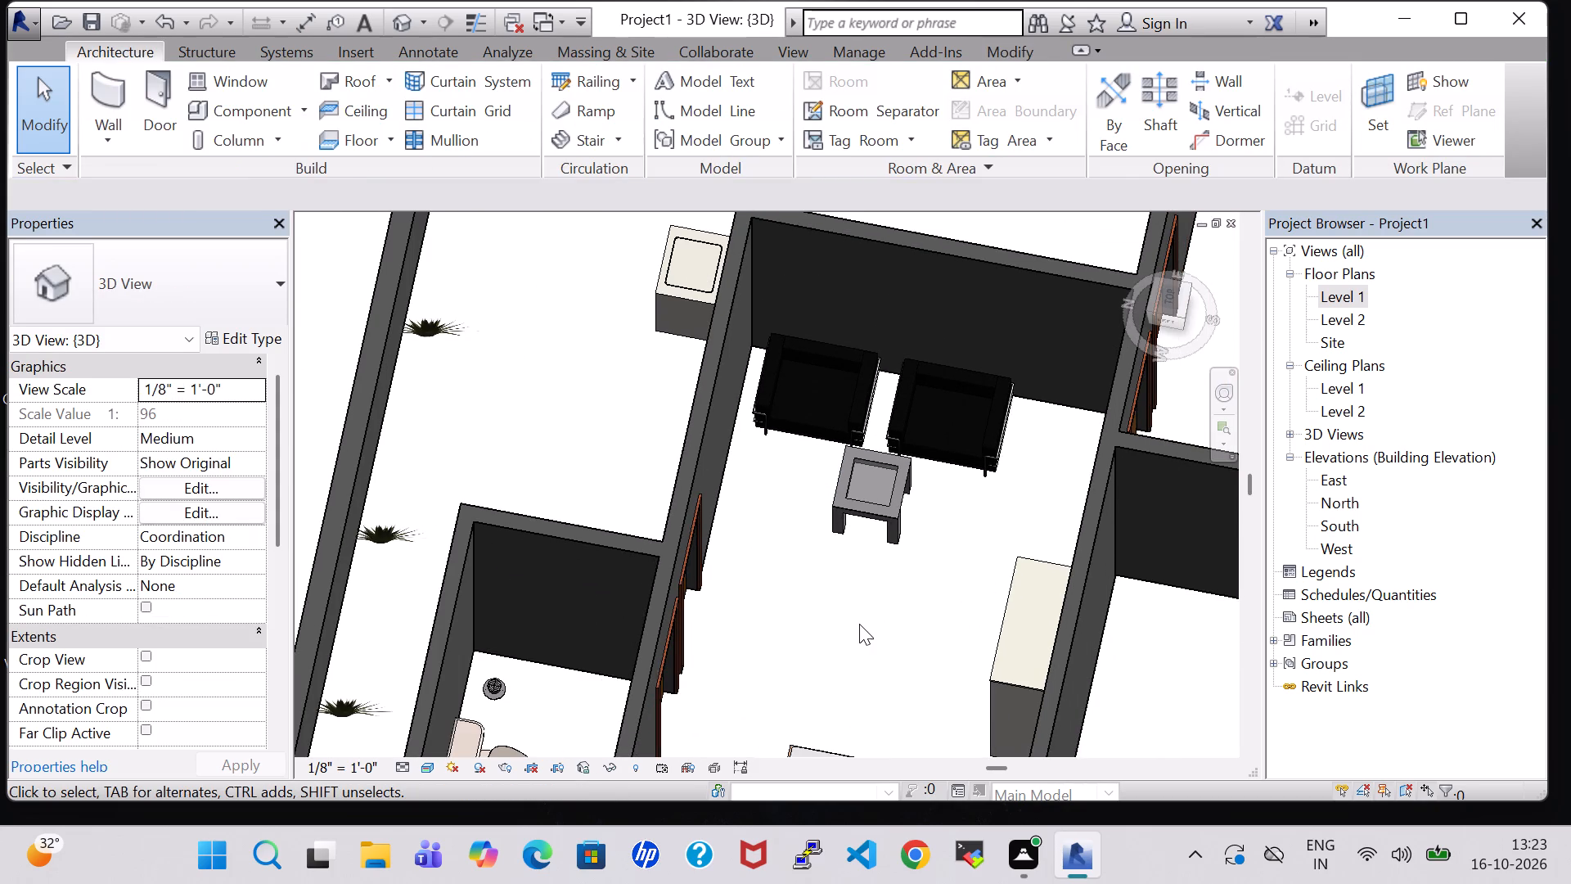
pyautogui.keyDown('shift'); pyautogui.moveTo(857, 624); pyautogui.dragTo(963, 625, button='middle'); pyautogui.keyUp('shift')
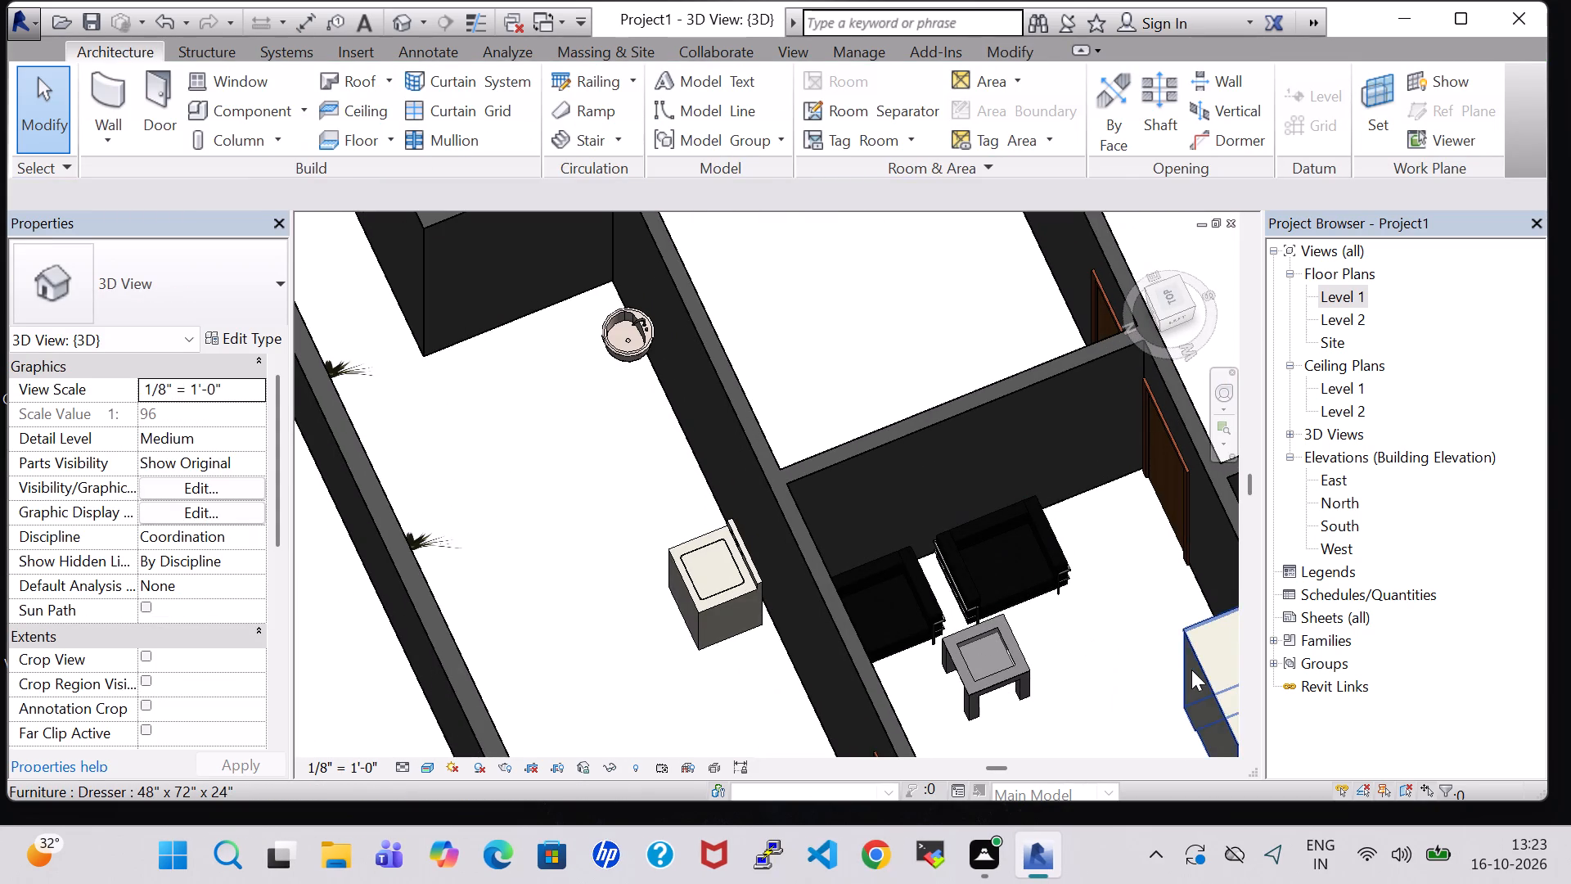
pyautogui.click(1191, 670)
pyautogui.press('space')
pyautogui.press('space')
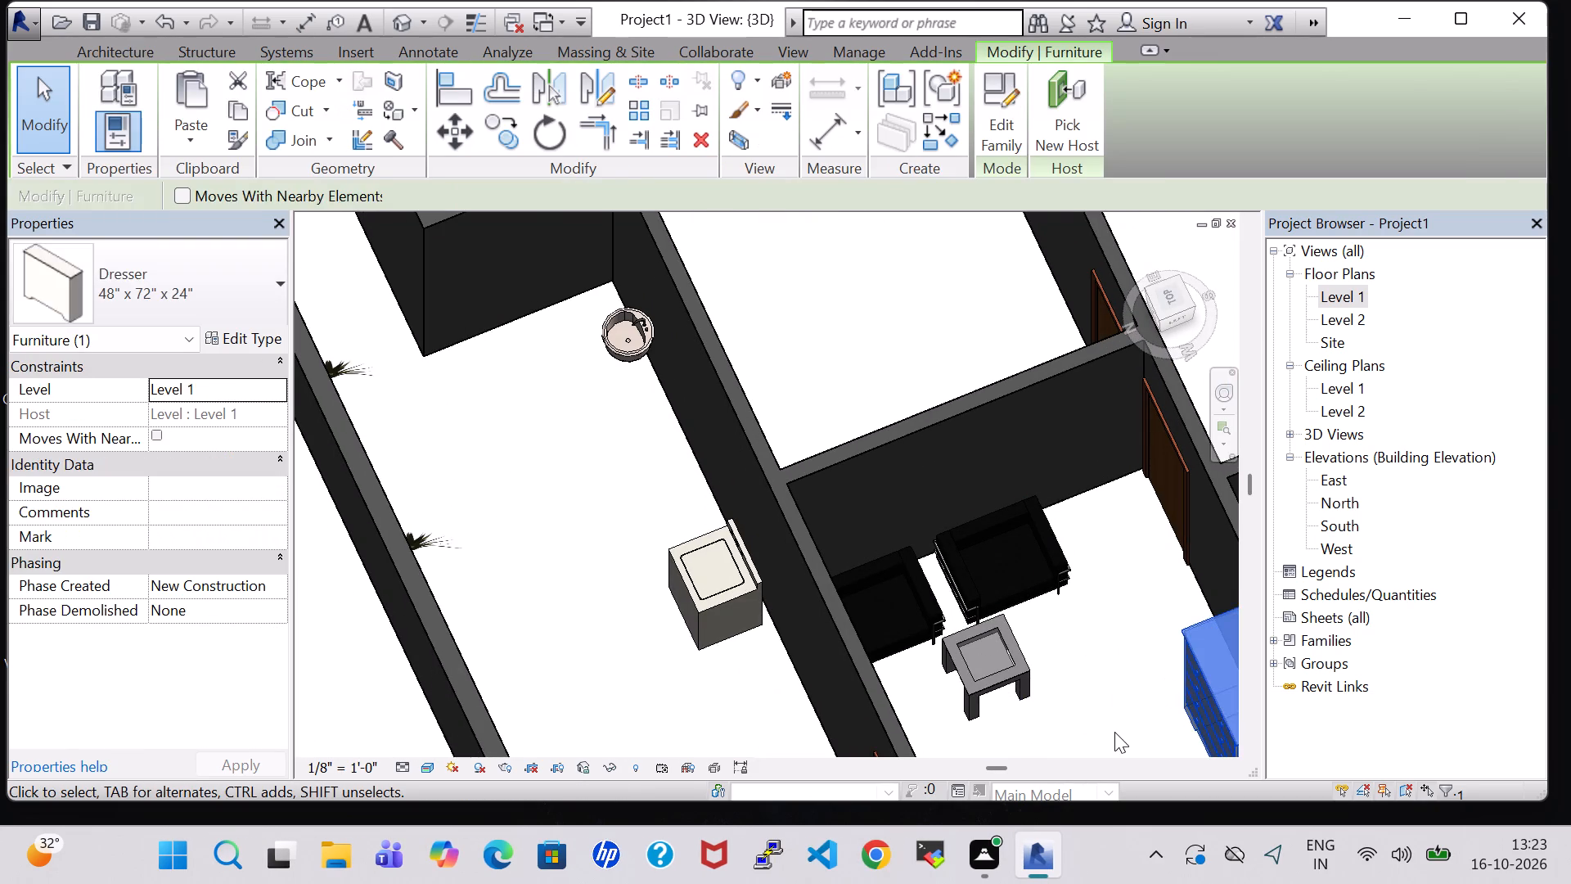
pyautogui.click(1114, 732)
# In the Level 1 floor plan, nudge the 24" x 24" end table closer to the bed, keeping it beside the west wall.
pyautogui.moveTo(1117, 720); pyautogui.dragTo(984, 531, button='middle')
pyautogui.scroll(1, 1117, 720)
pyautogui.moveTo(1011, 559); pyautogui.dragTo(997, 368, button='middle')
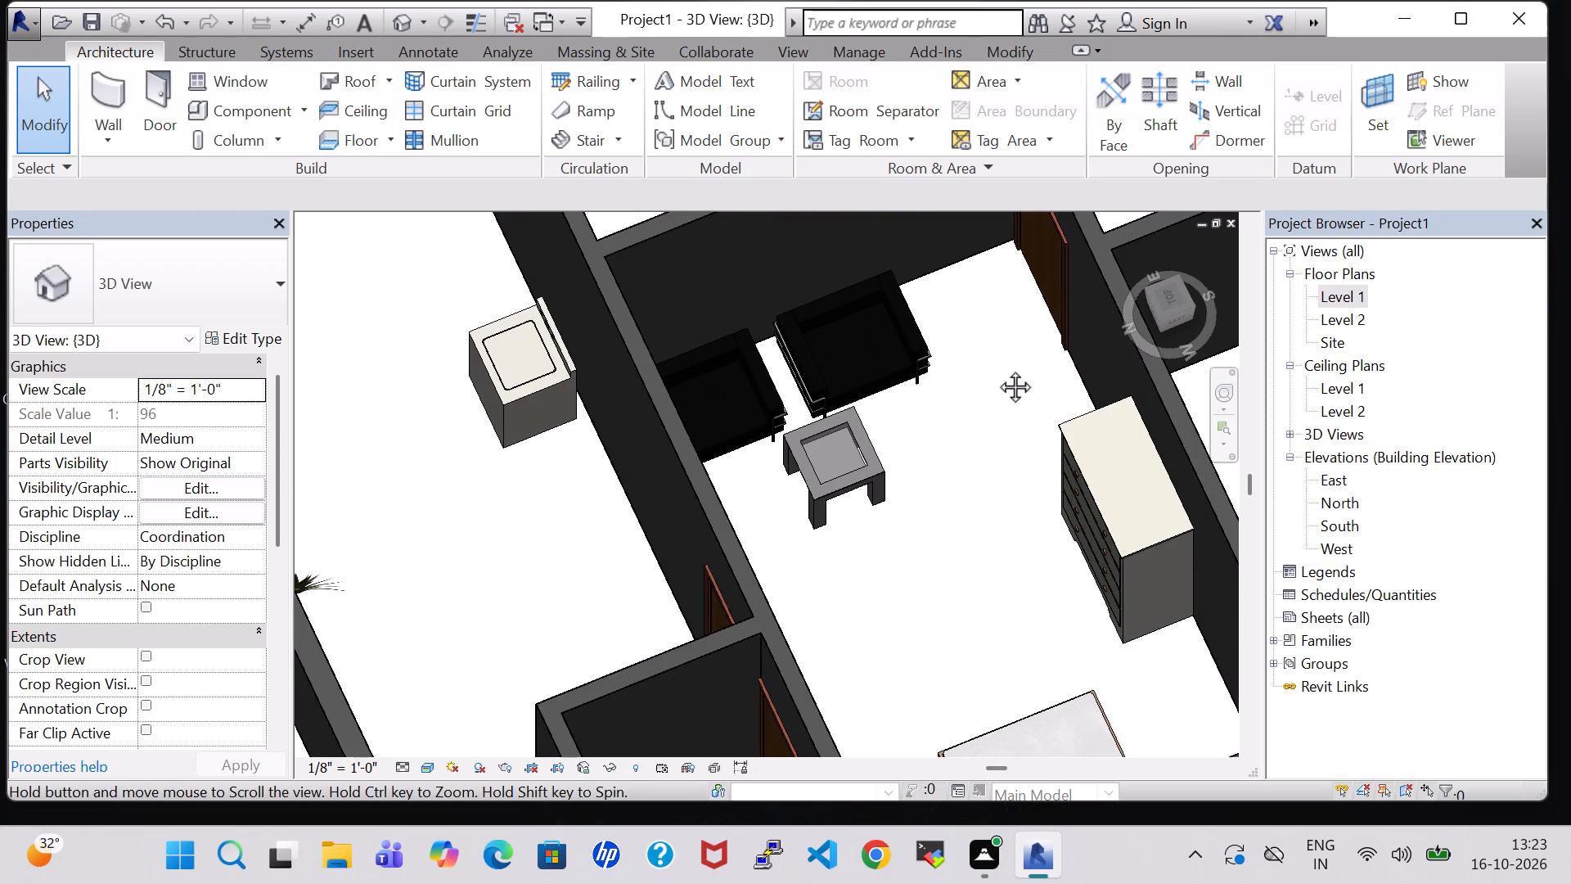
pyautogui.moveTo(997, 368); pyautogui.dragTo(979, 295, button='middle')
pyautogui.keyDown('shift'); pyautogui.moveTo(922, 296); pyautogui.dragTo(941, 444, button='middle'); pyautogui.keyUp('shift')
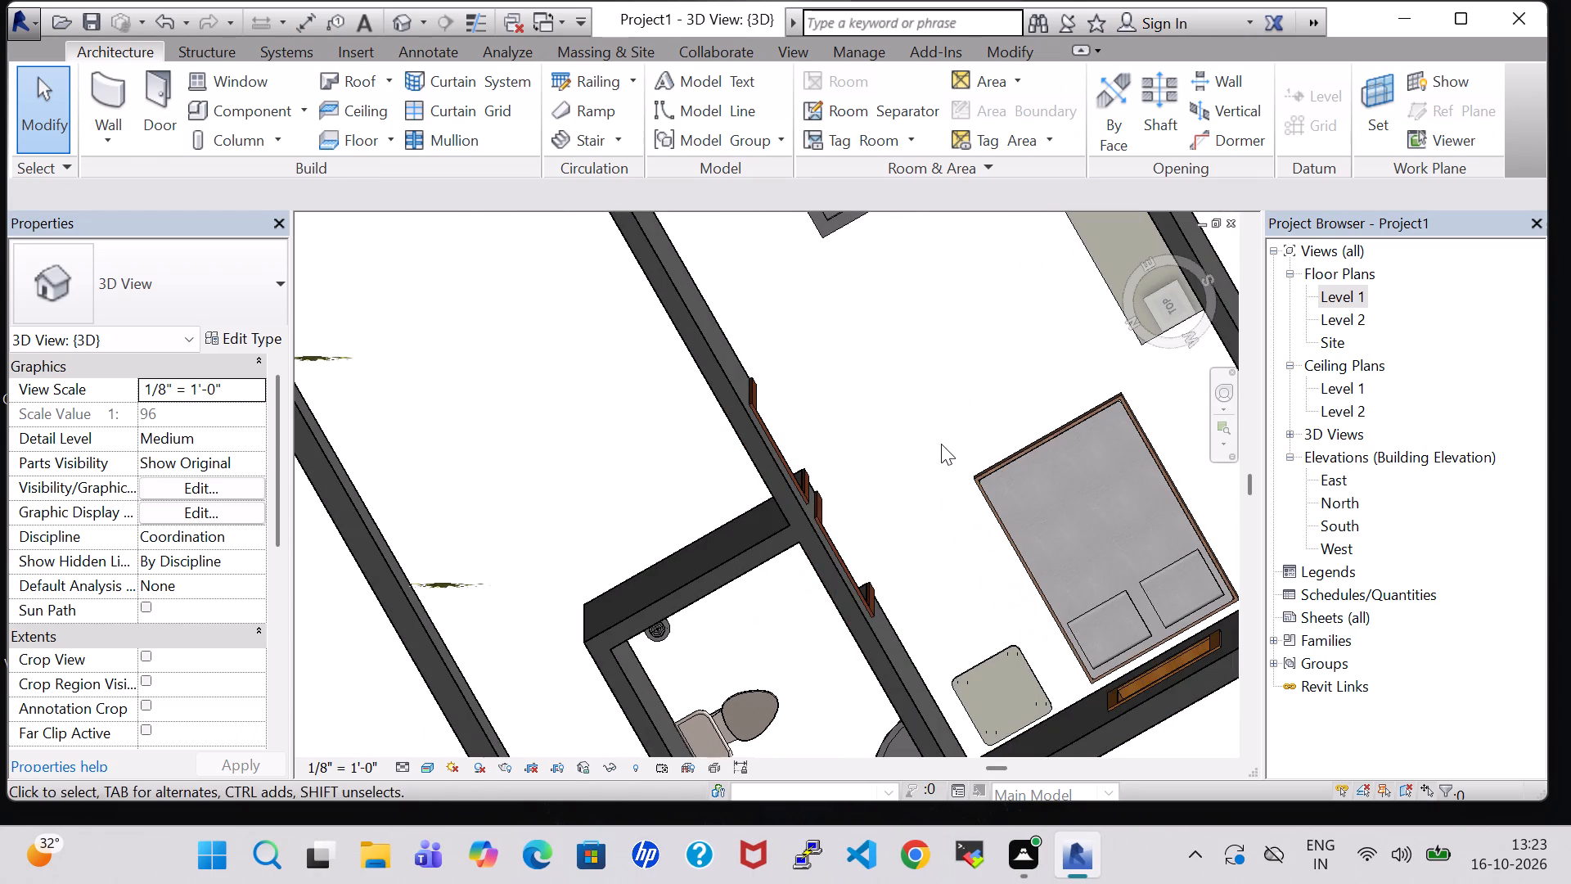
pyautogui.moveTo(955, 534); pyautogui.dragTo(760, 448, button='middle')
pyautogui.doubleClick(1342, 300)
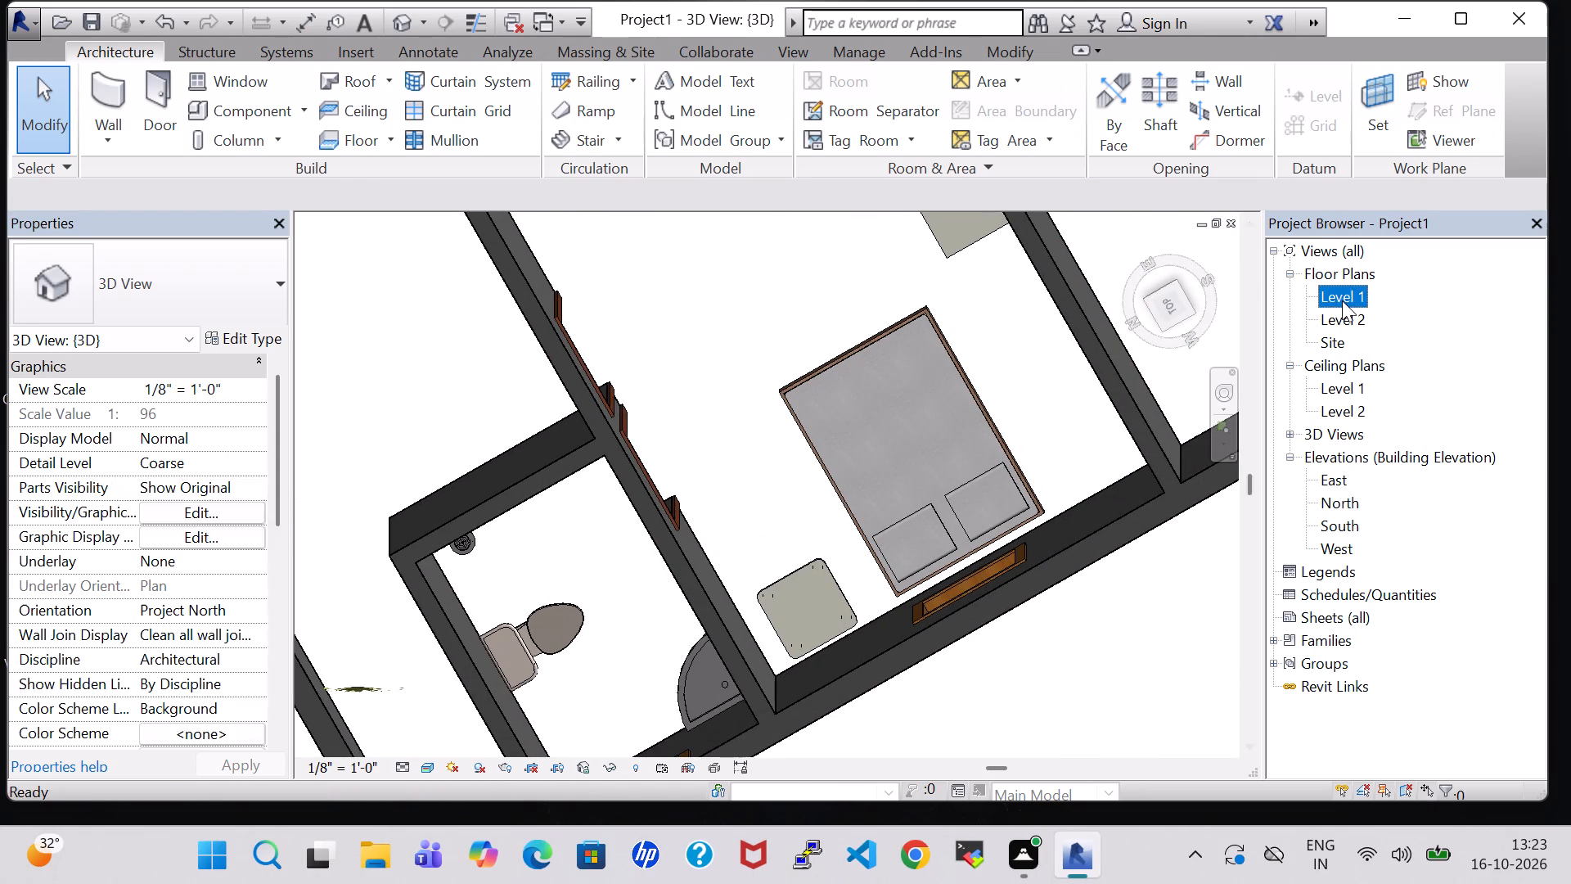
pyautogui.scroll(-3, 726, 481)
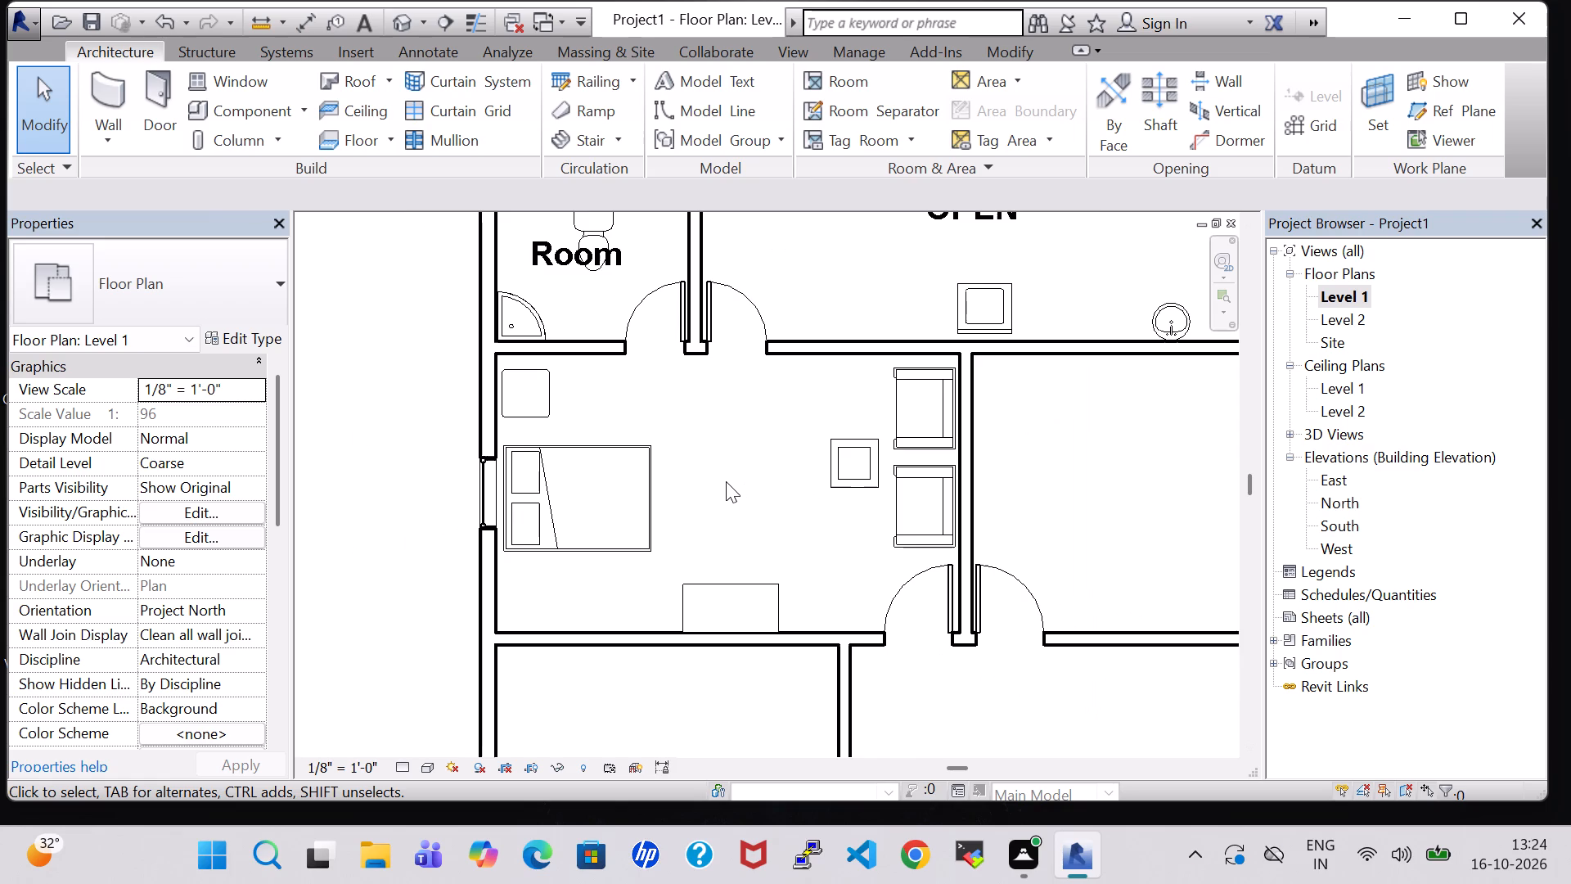
pyautogui.middleClick(740, 494)
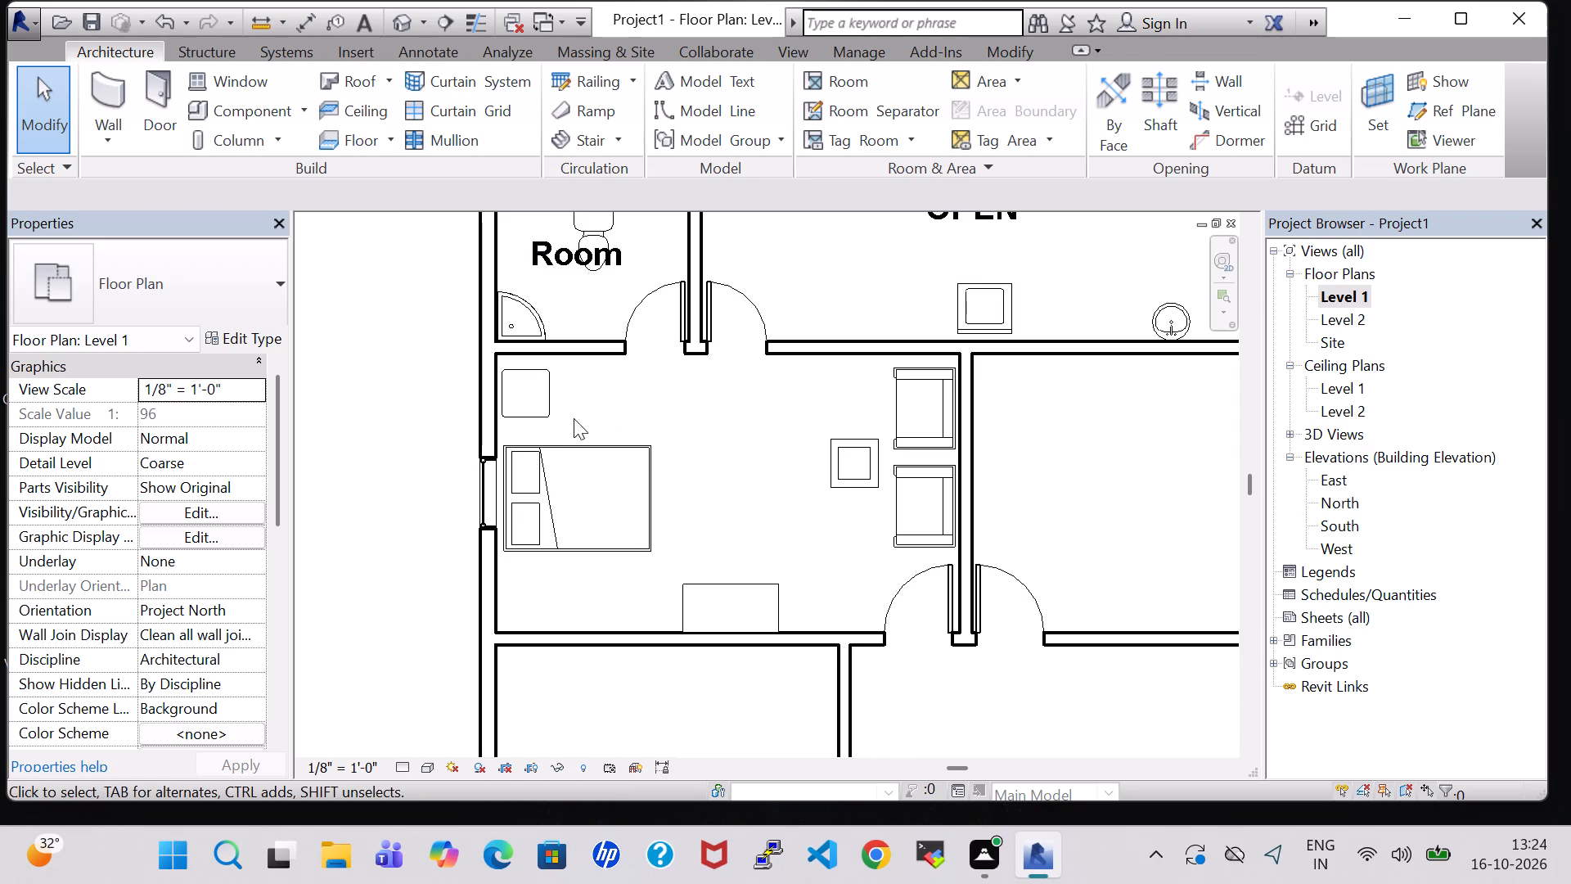
pyautogui.click(529, 415)
pyautogui.press('Down')
pyautogui.press('Down')
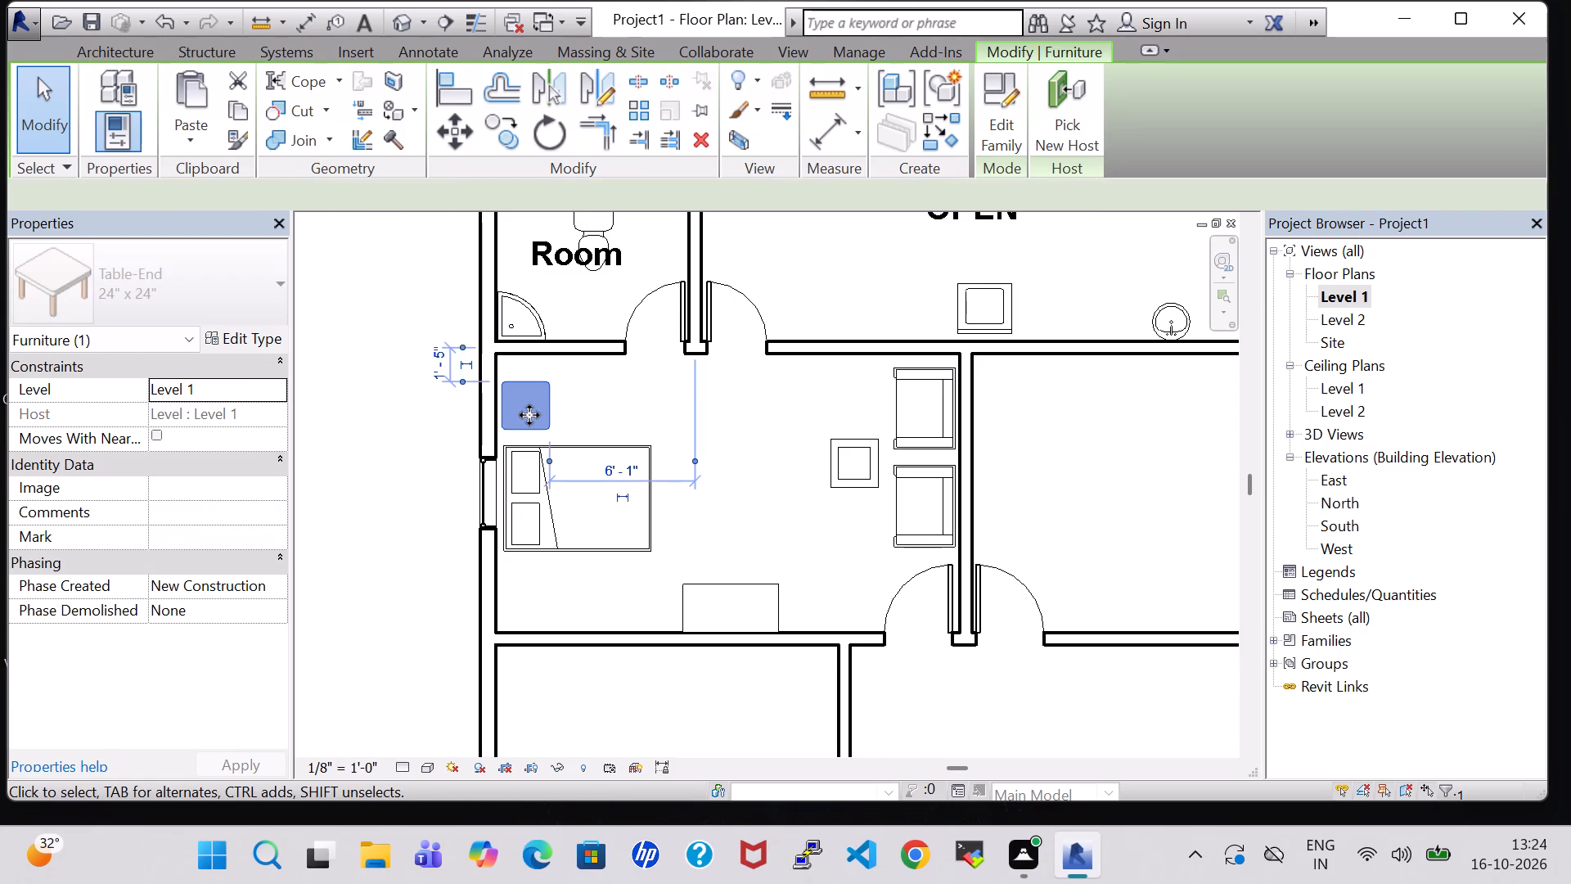
pyautogui.press('Right')
pyautogui.press('Down')
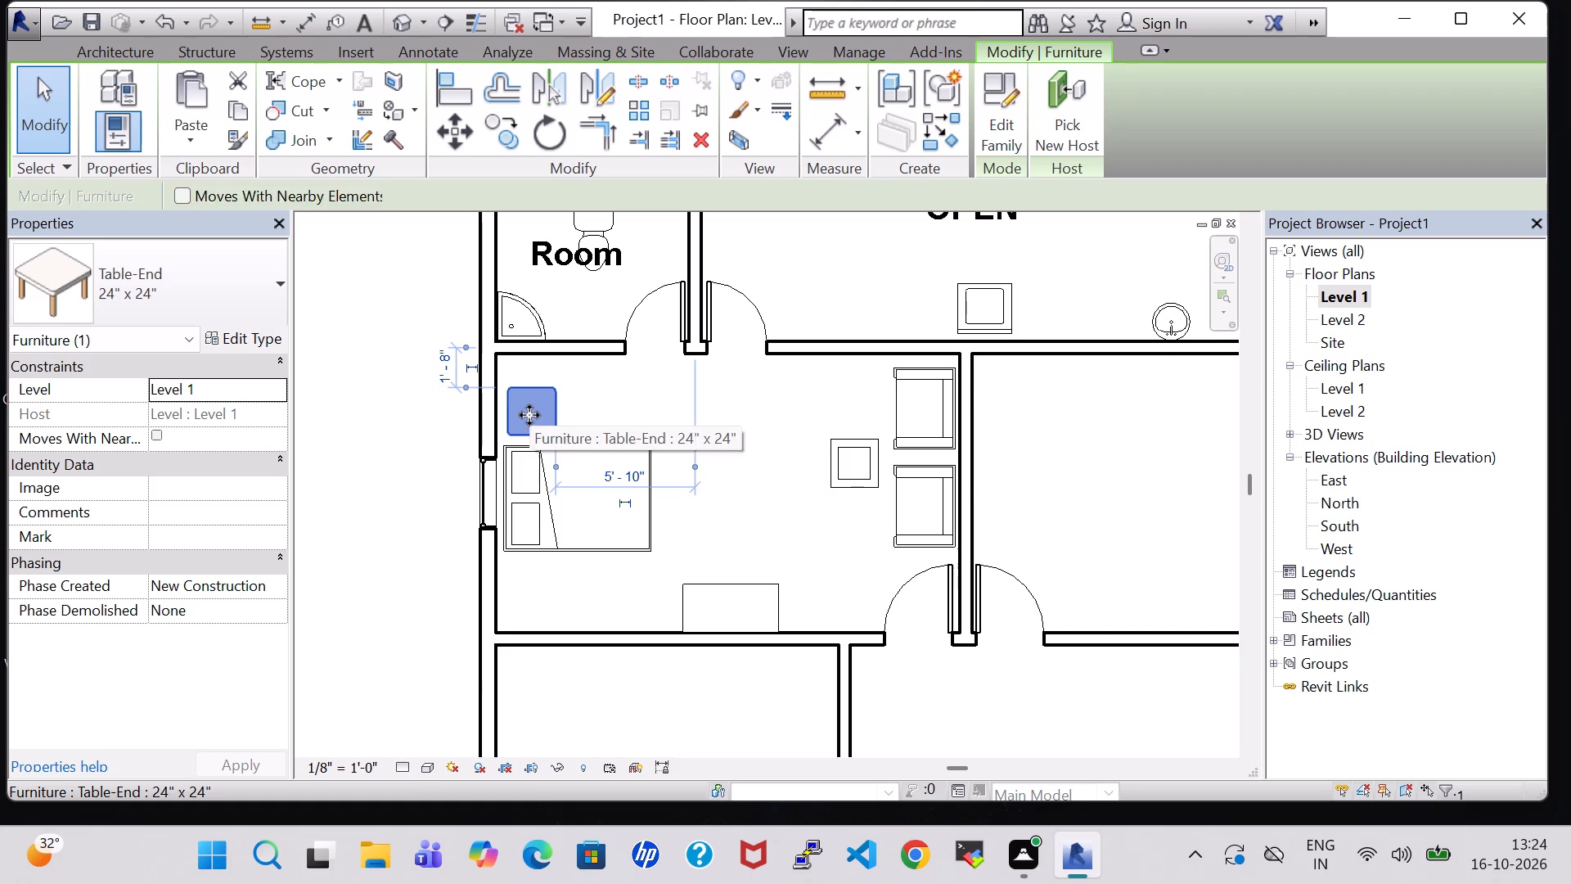
pyautogui.press('Left')
pyautogui.click(770, 471)
# Place a tagged room in the furnished bedroom, with its label between the bed and the coffee table.
pyautogui.scroll(-3, 770, 471)
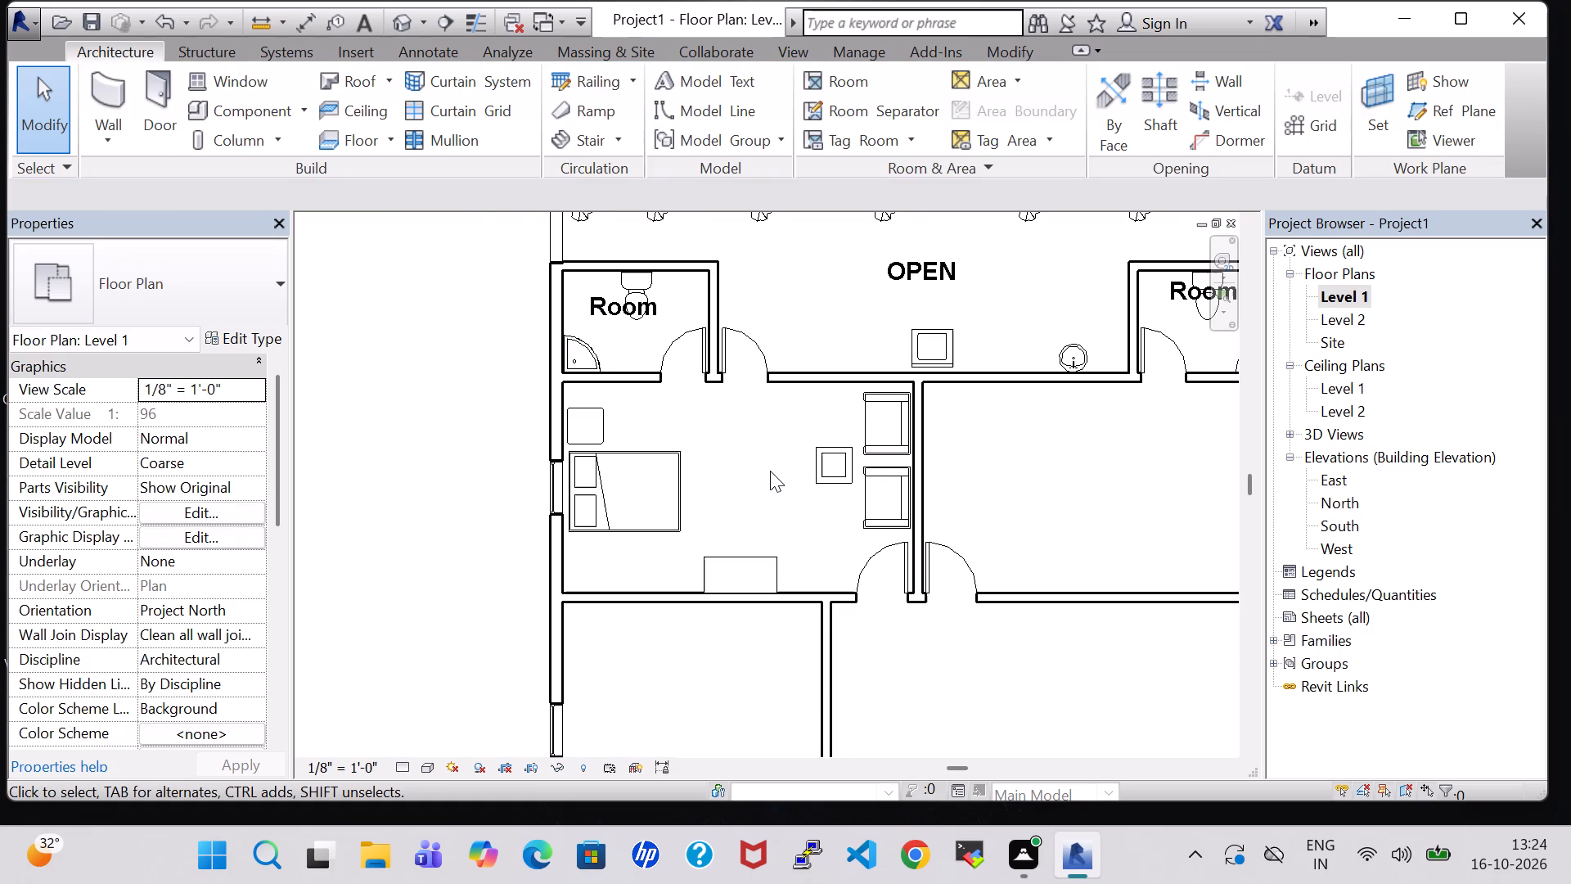
pyautogui.click(871, 88)
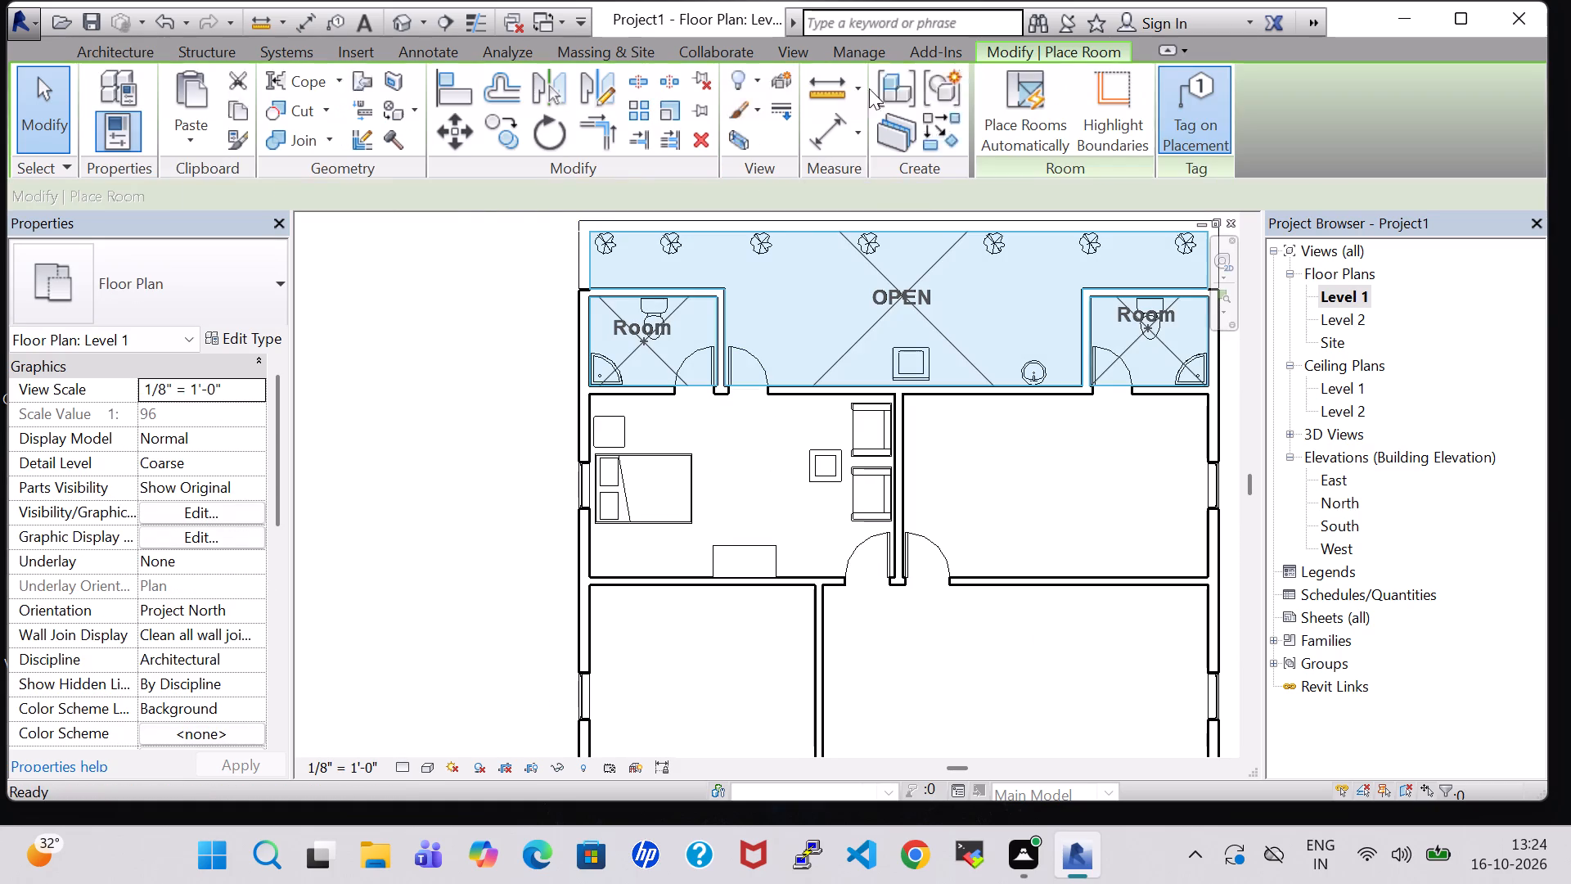
pyautogui.click(732, 485)
pyautogui.press('Escape')
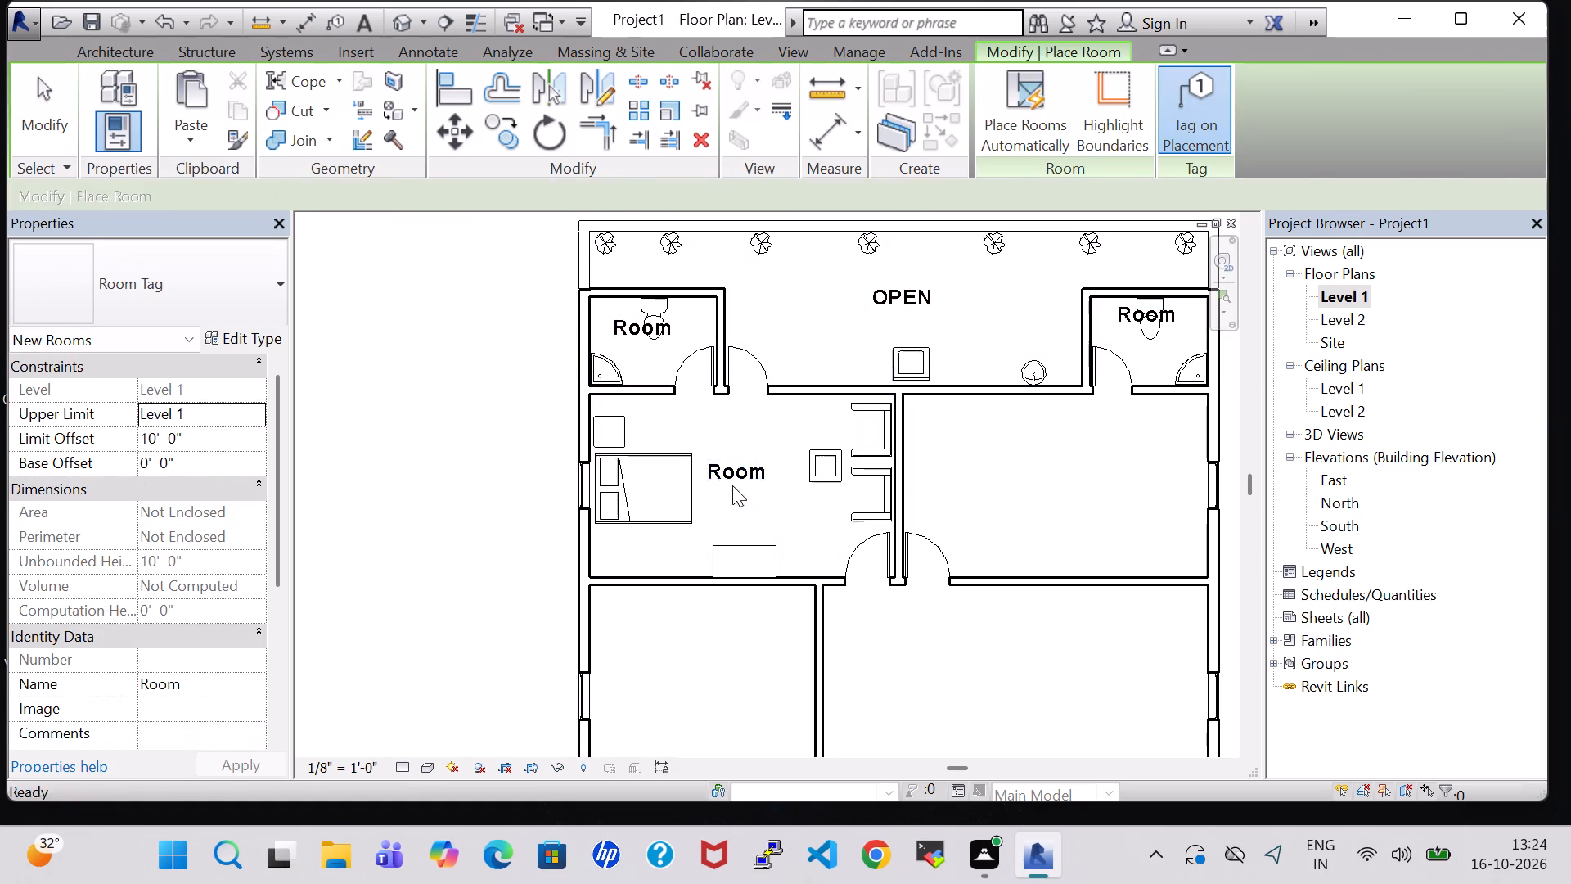
pyautogui.press('Escape')
# Rename the furnished bedroom's room label as BEDROOM.
pyautogui.doubleClick(735, 478)
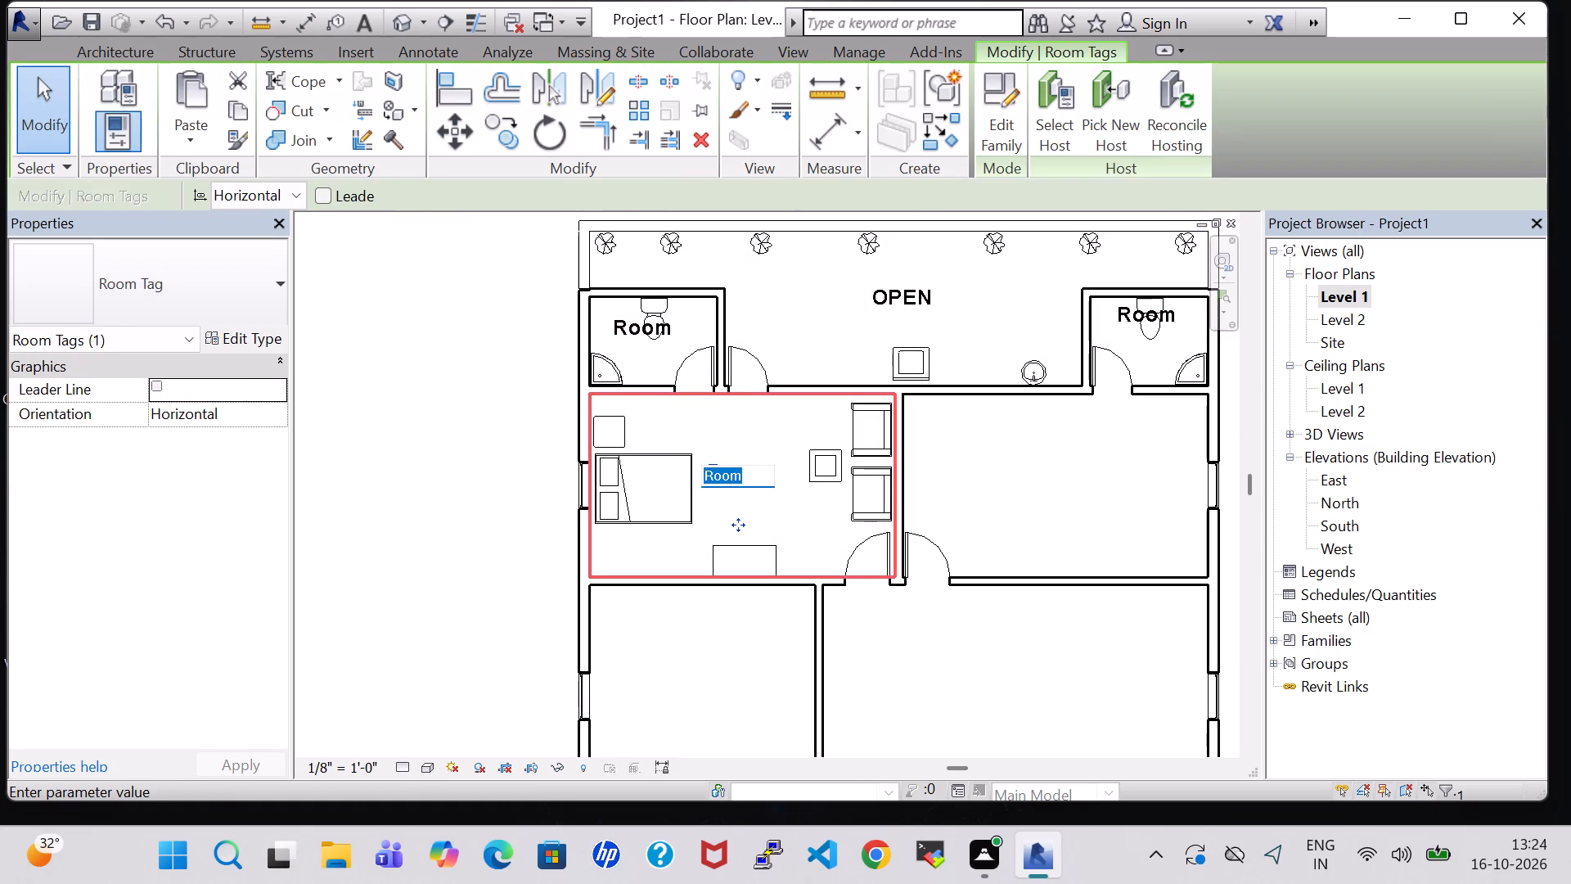
pyautogui.press('BackSpace')
pyautogui.write('BEDROOM')
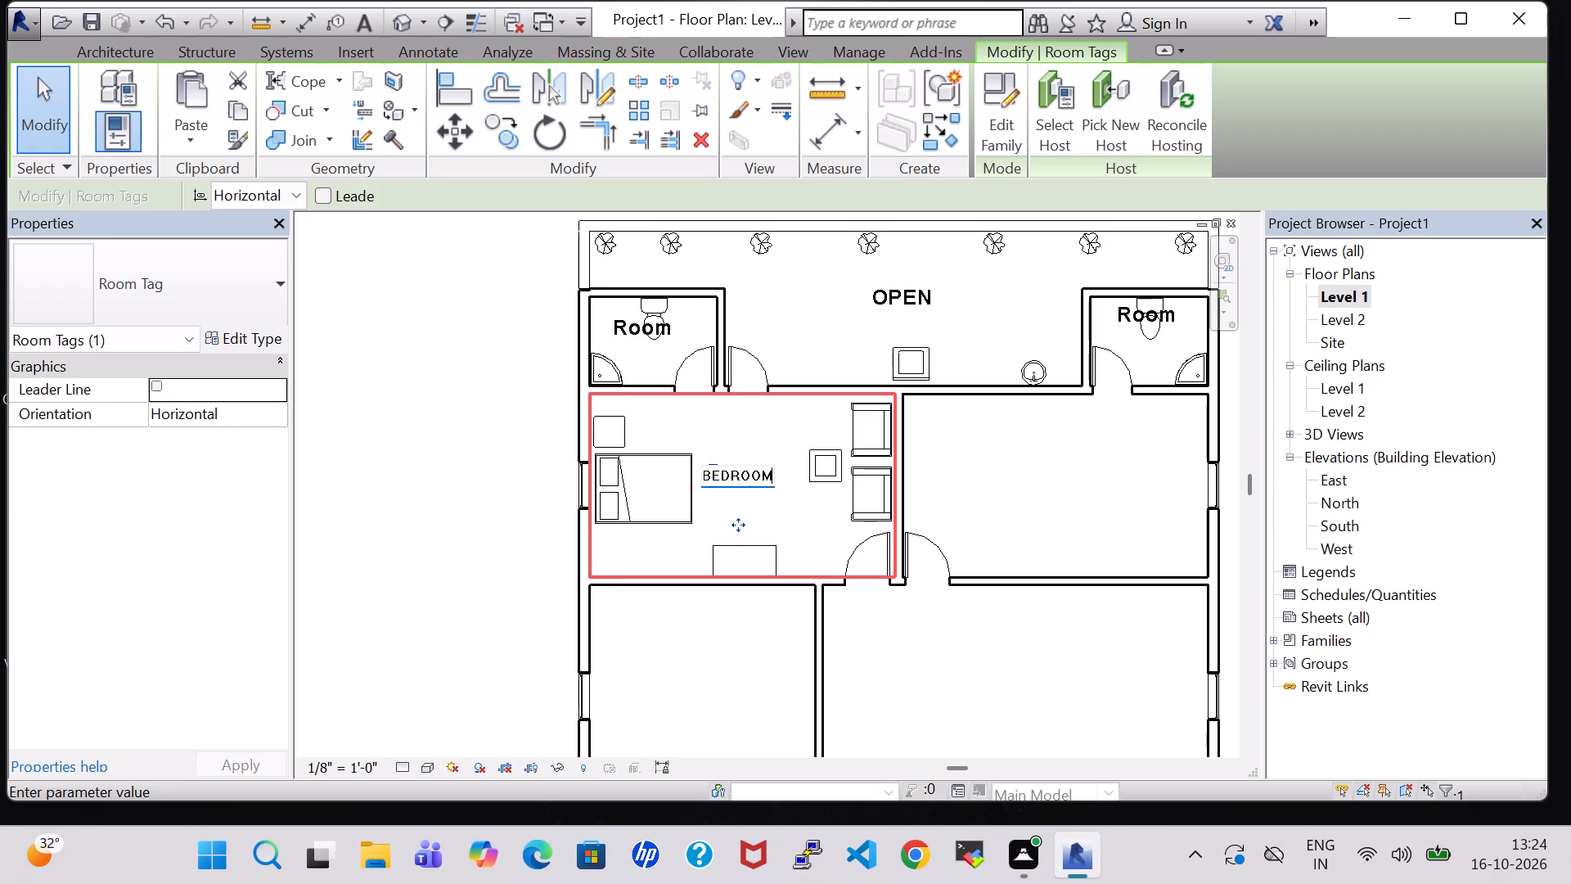
pyautogui.press('Return')
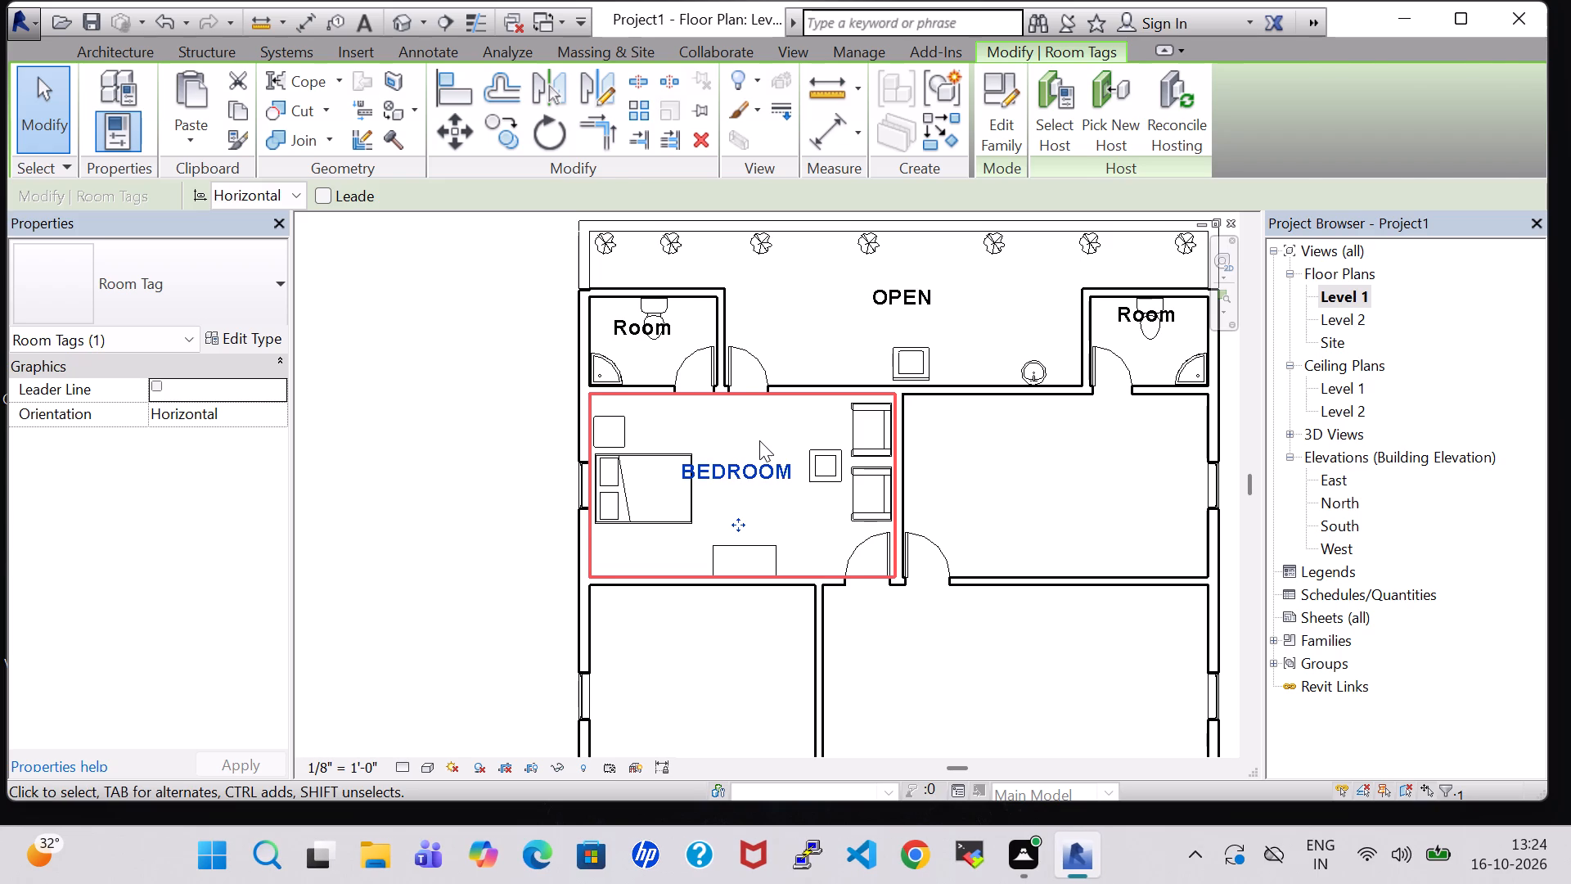
pyautogui.click(759, 440)
# Place a similar Double 53" x 74" Bed-Box in the room east of the bedroom, with its pillows toward the east window.
pyautogui.scroll(-4, 759, 440)
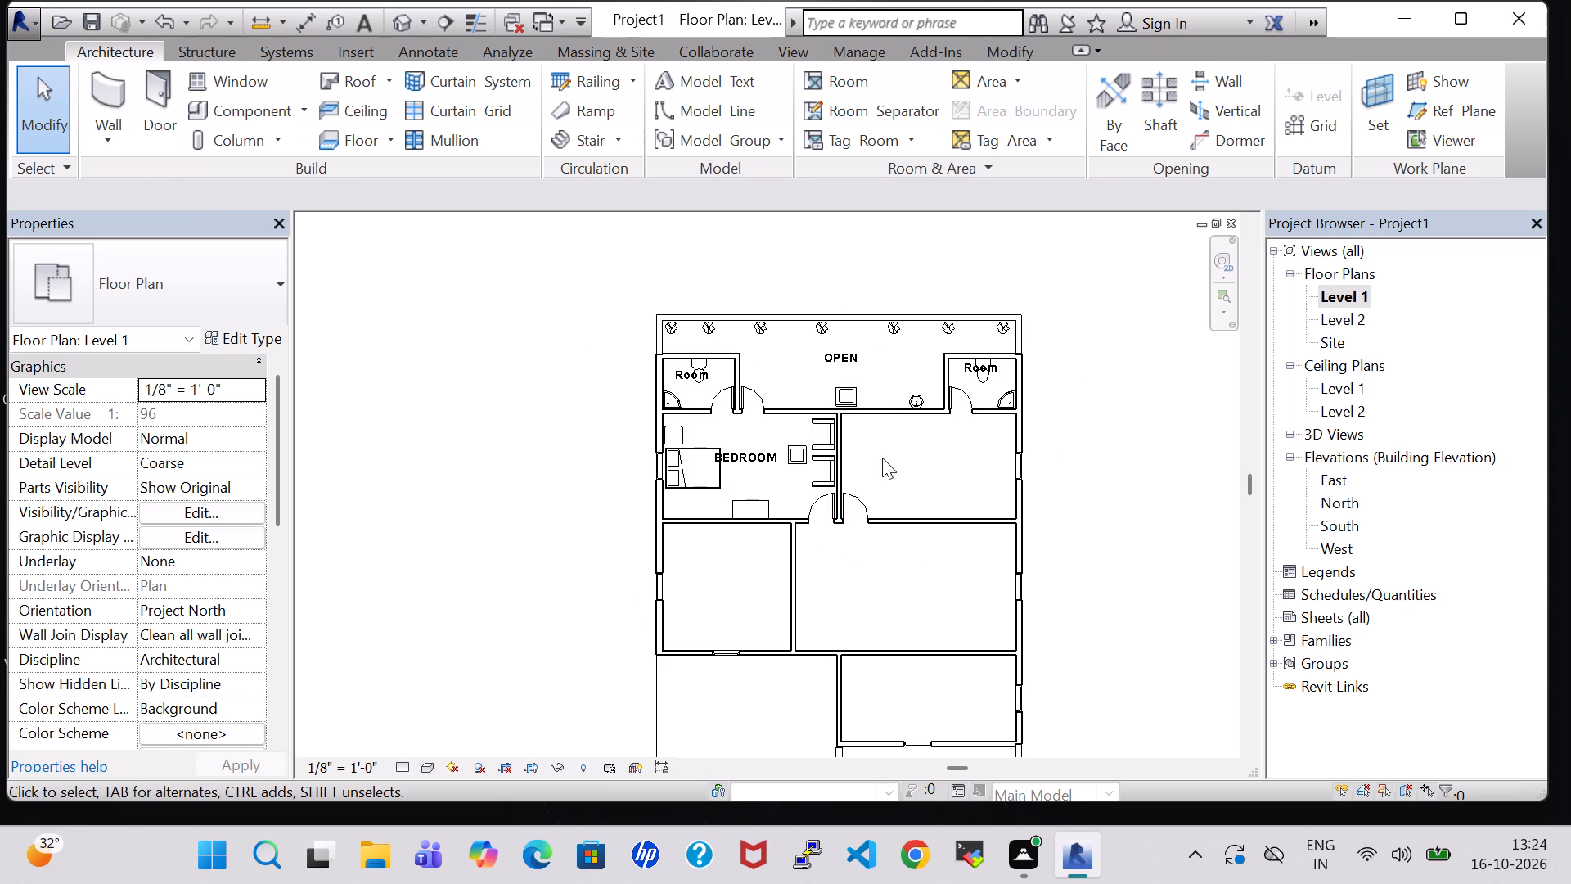
pyautogui.click(682, 481)
pyautogui.rightClick(682, 481)
pyautogui.click(772, 447)
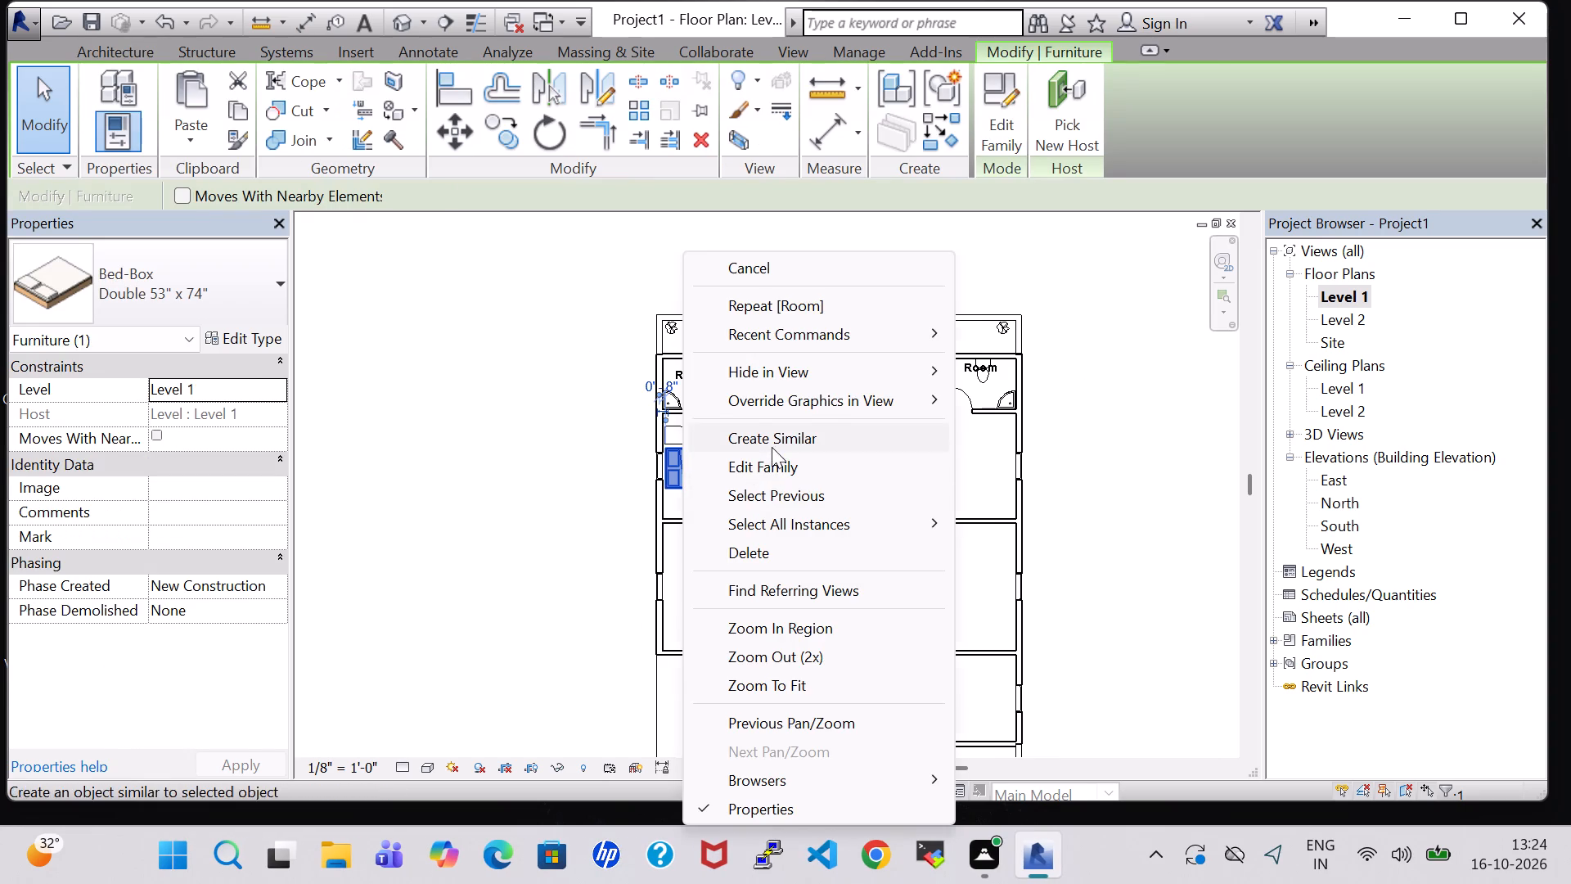
pyautogui.press('space')
pyautogui.press('space')
pyautogui.press('space')
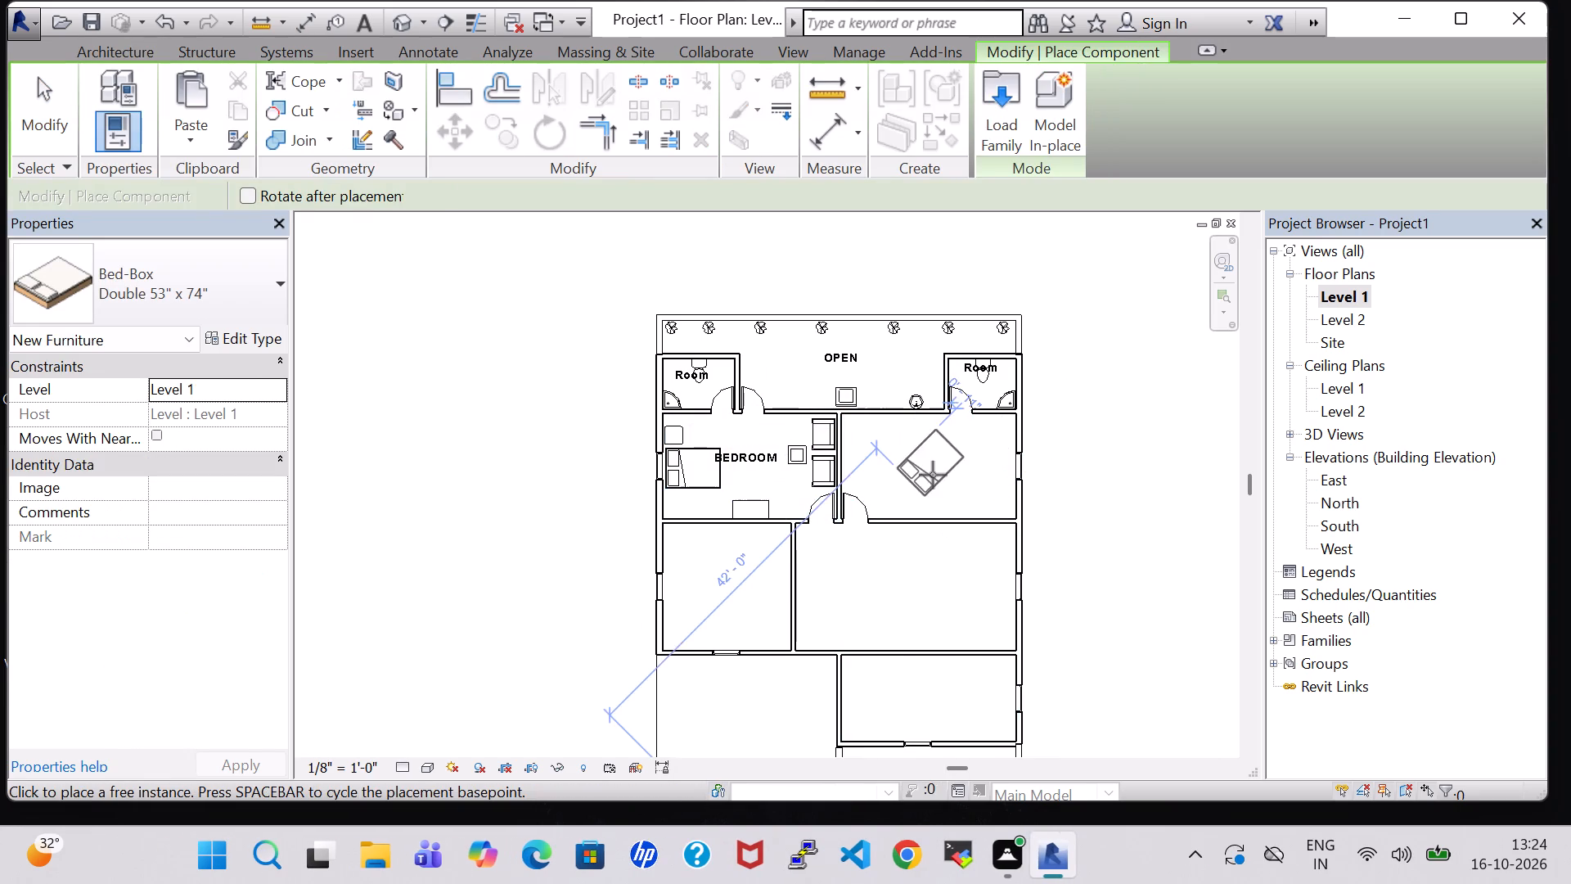
pyautogui.press('space')
pyautogui.press('space')
pyautogui.press('space')
pyautogui.scroll(4, 933, 475)
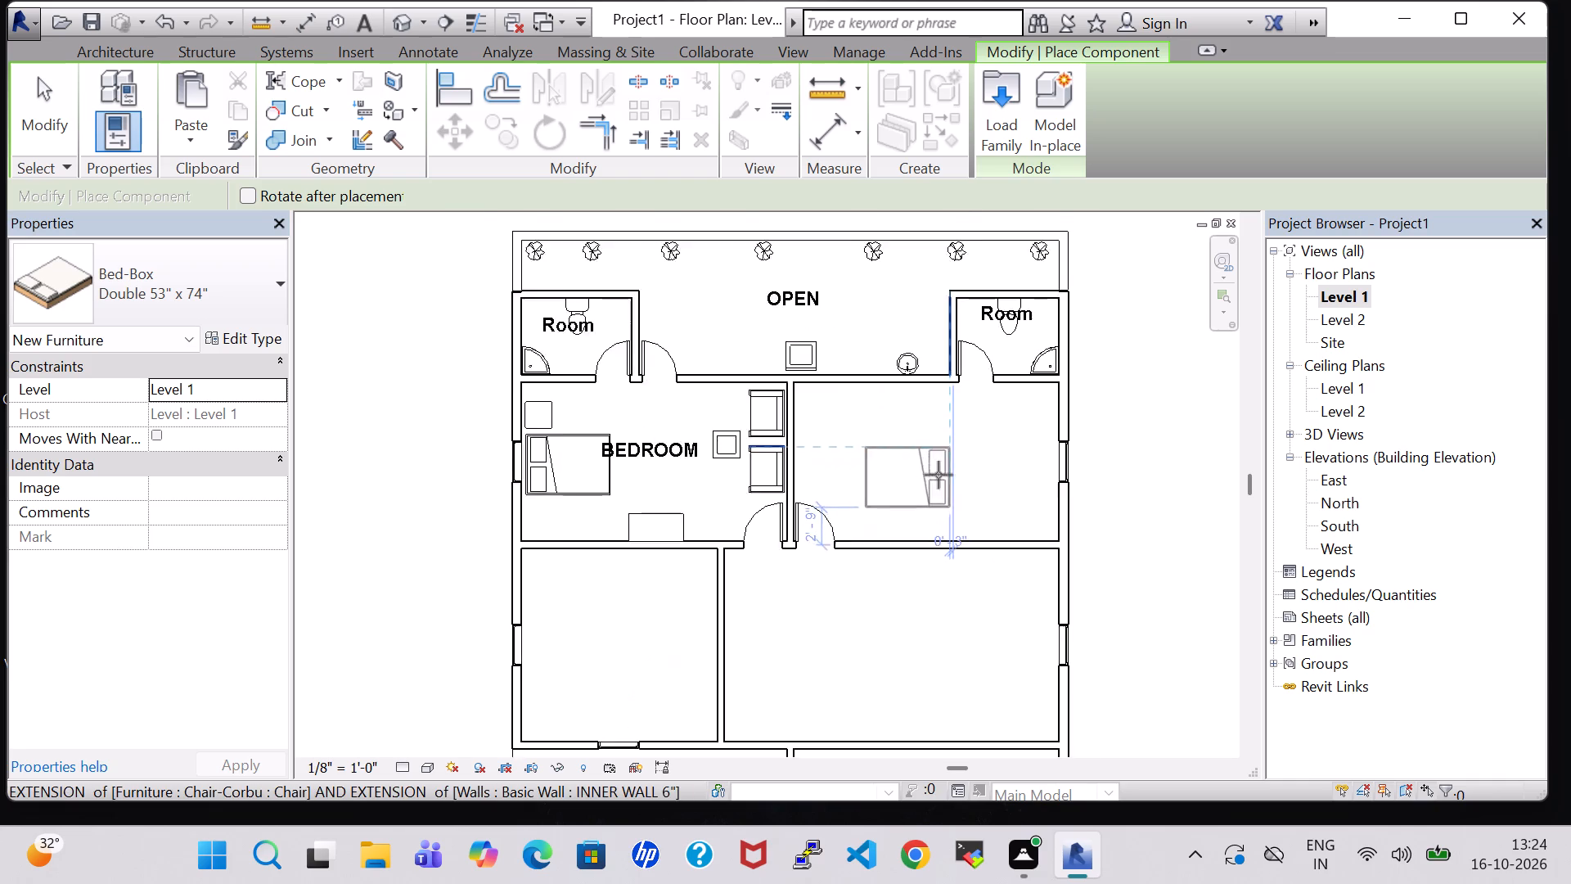
pyautogui.scroll(5, 1036, 448)
pyautogui.click(1036, 448)
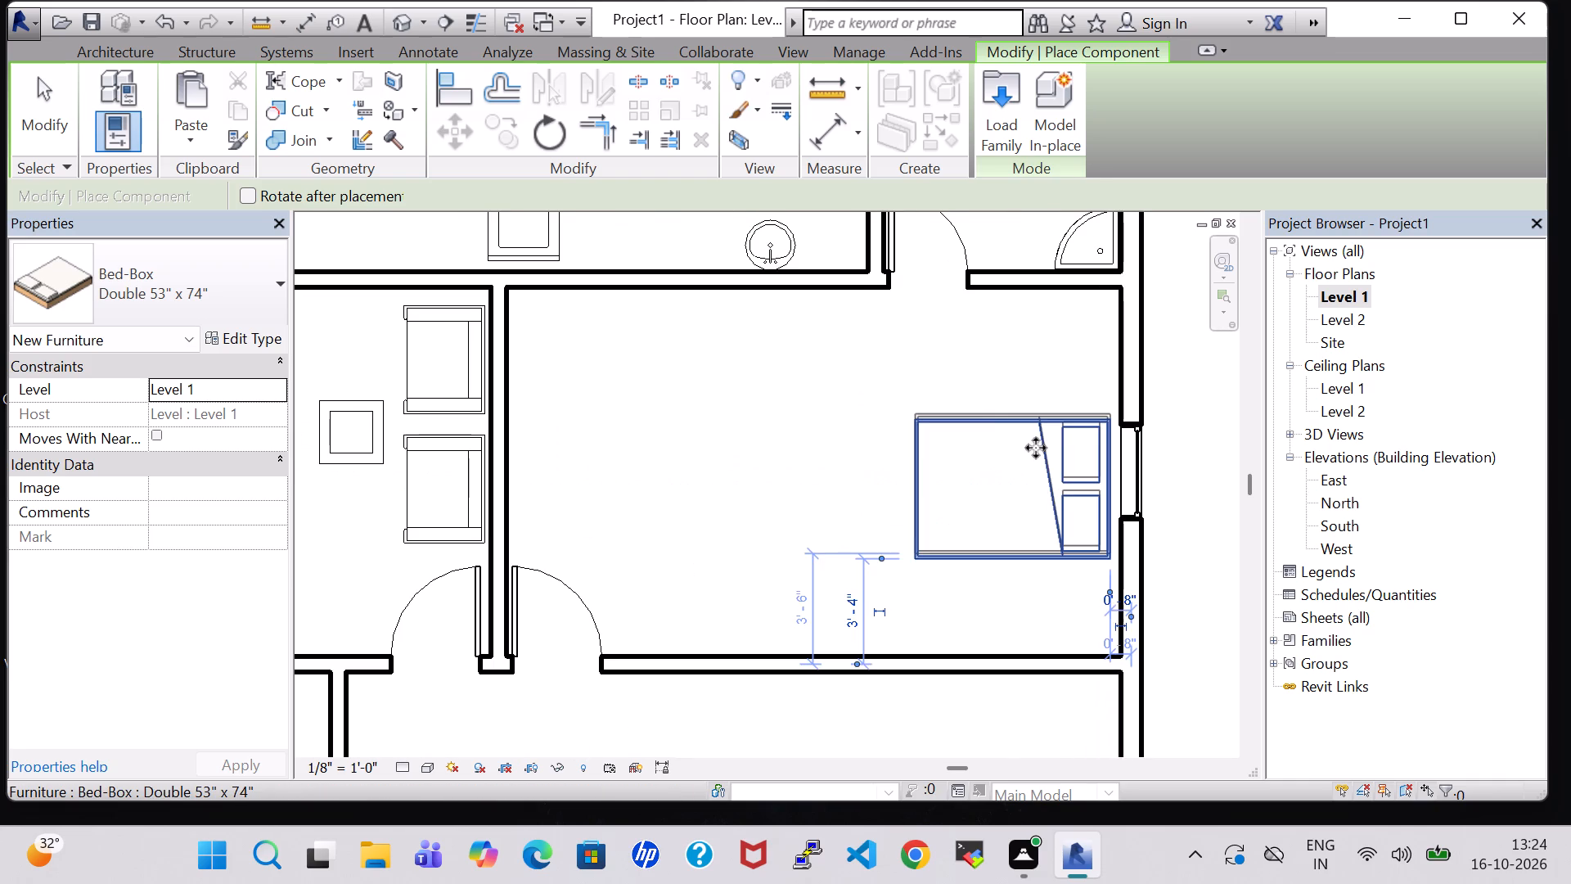
pyautogui.press('Escape')
pyautogui.press('Escape')
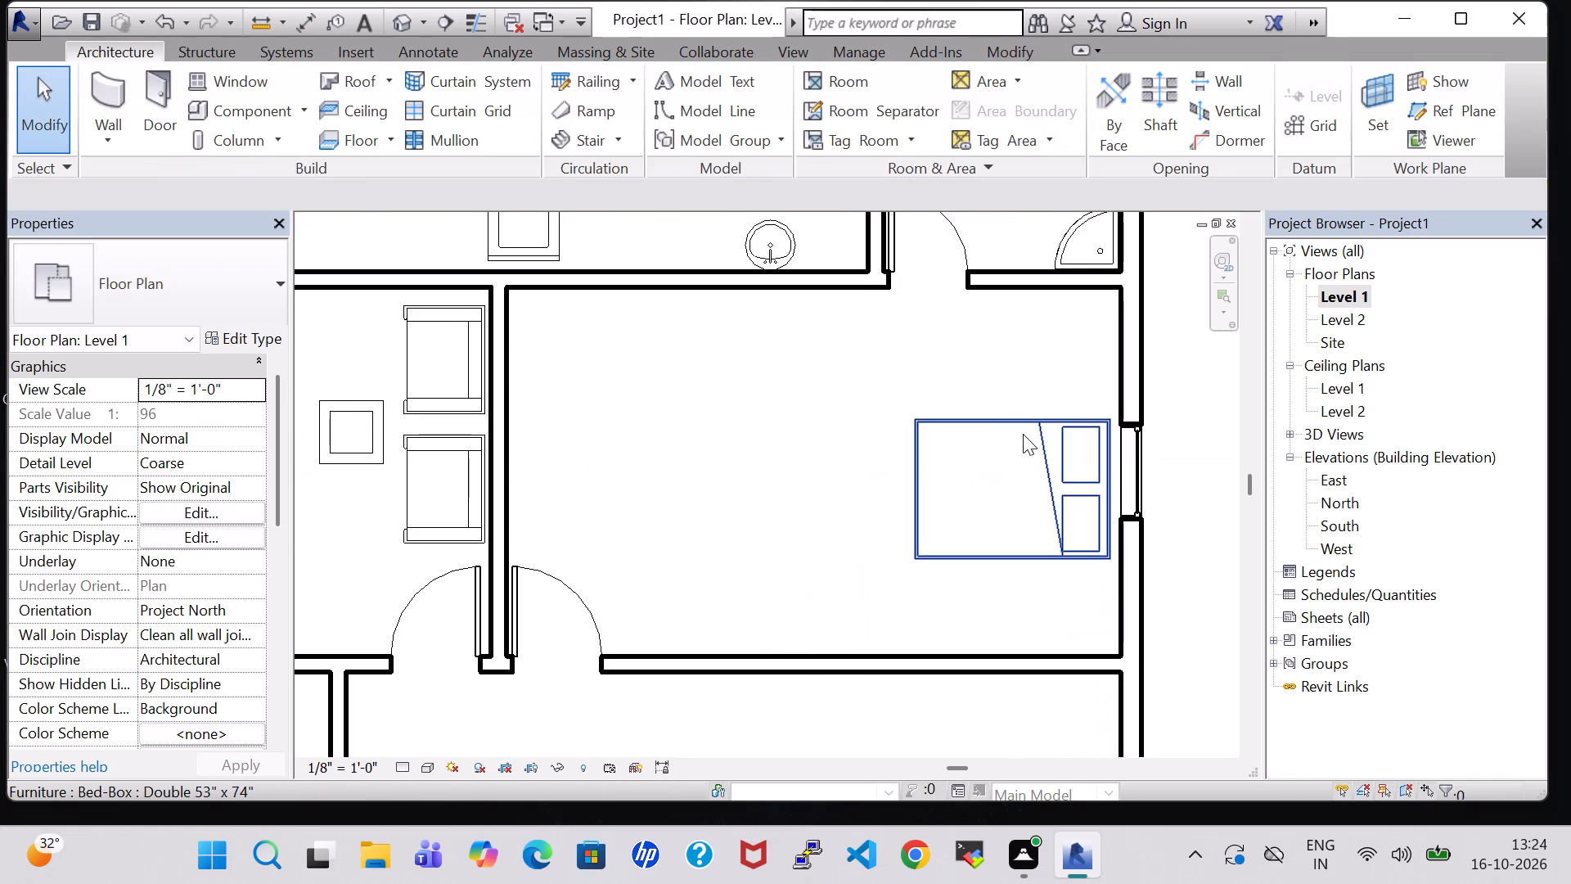
# Nudge the new bed north and slightly east so it sits closer to the window wall.
pyautogui.click(1023, 434)
pyautogui.press('Up')
pyautogui.press('Up')
pyautogui.press('Up')
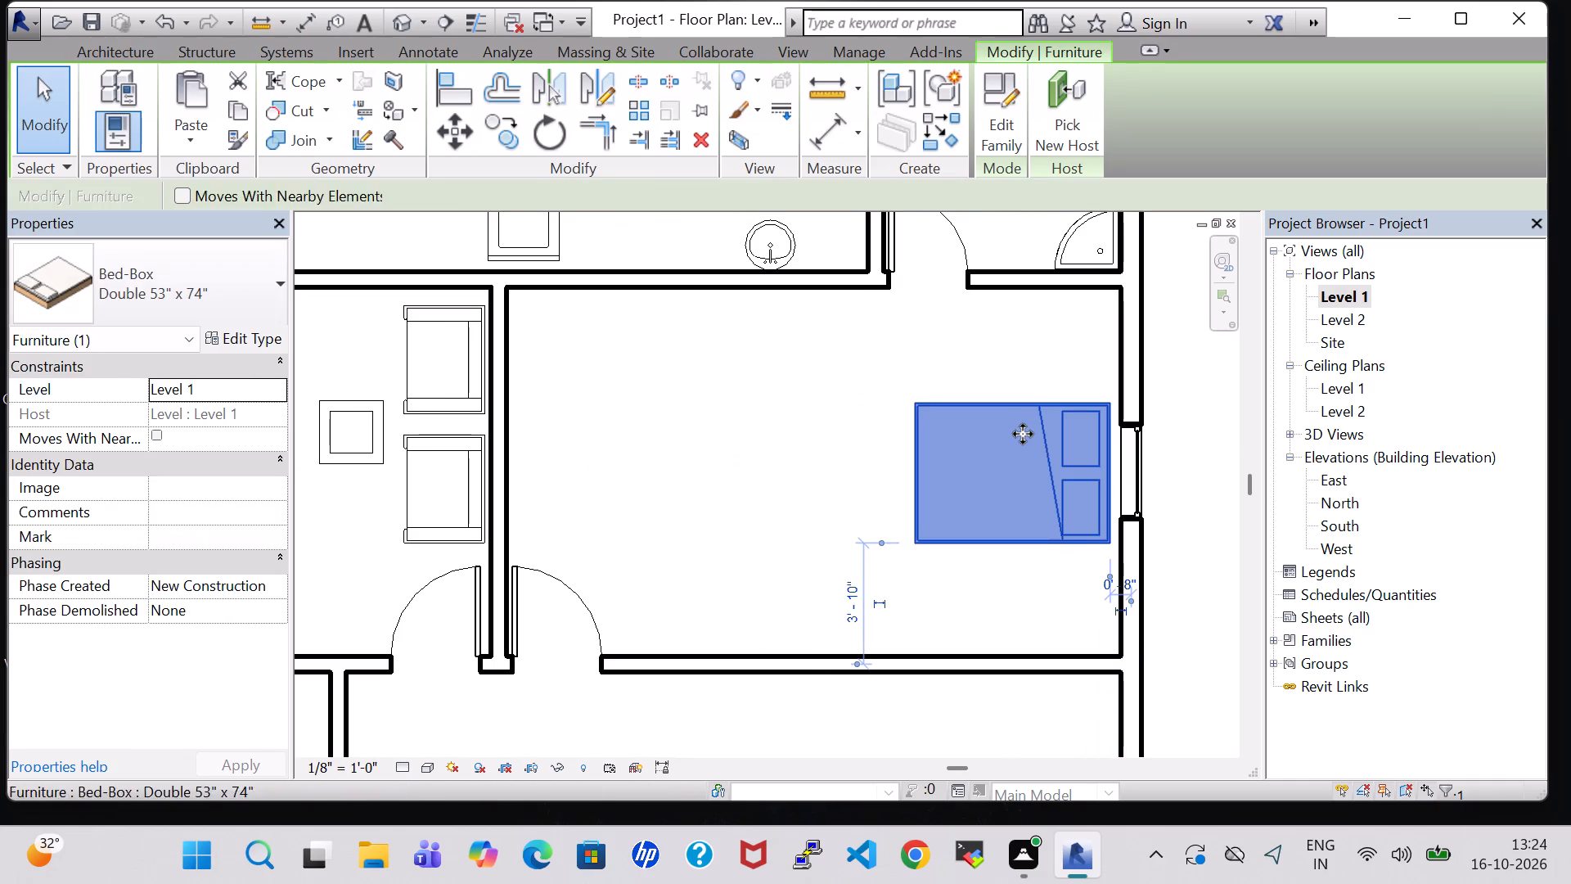
pyautogui.press('Up')
pyautogui.press('Right')
pyautogui.doubleClick(751, 373)
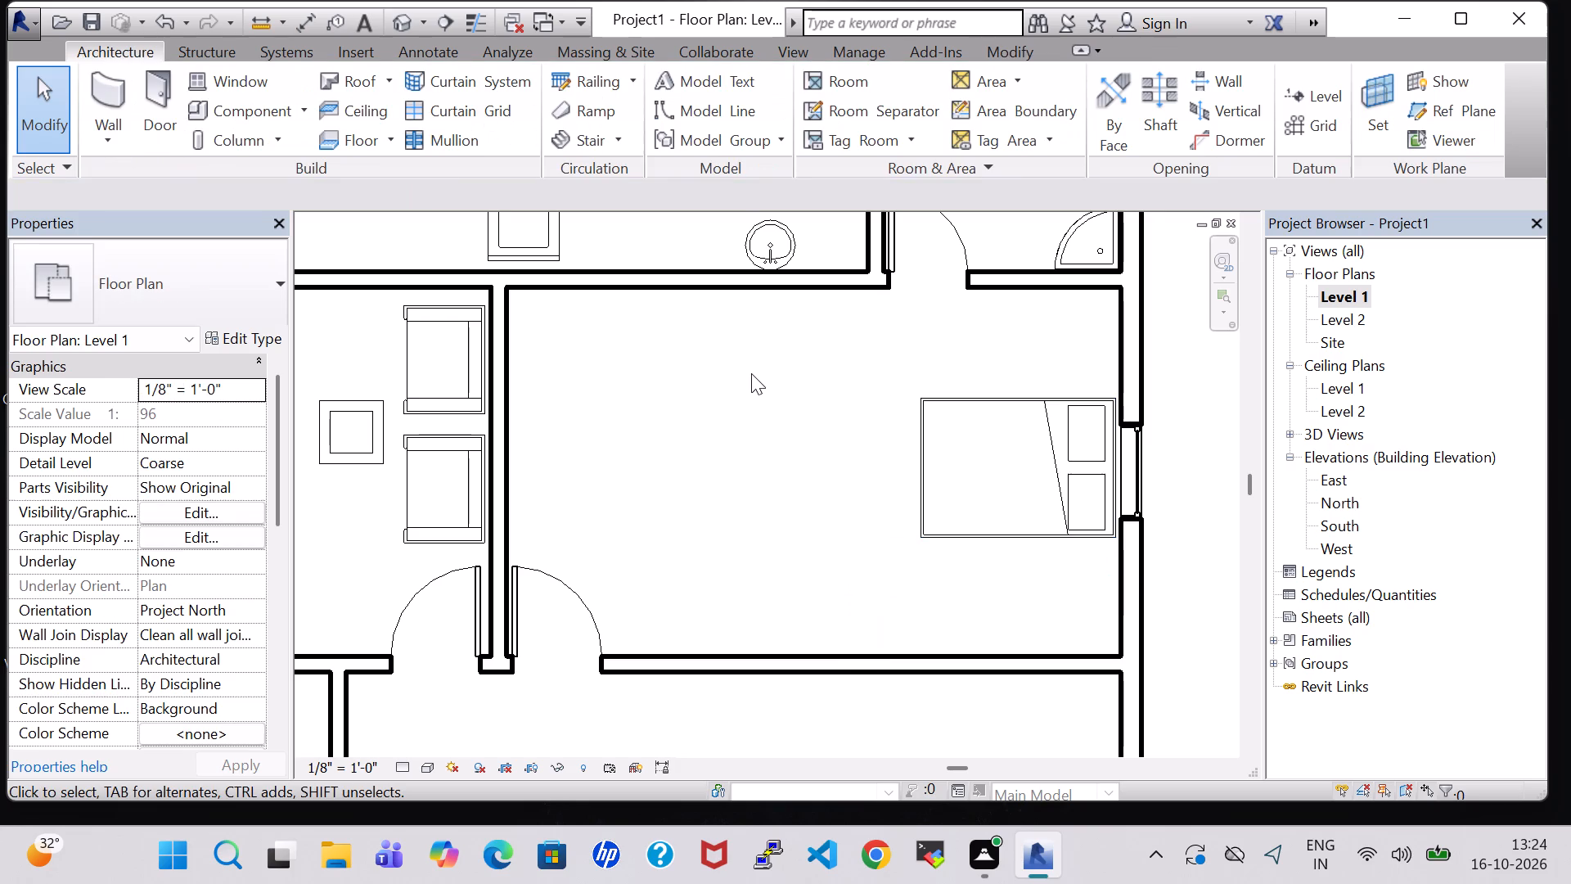
# Place a similar 24" x 24" x 24" Table-Coffee in the second bedroom, near its west wall and opposite the bed.
pyautogui.scroll(-6, 751, 373)
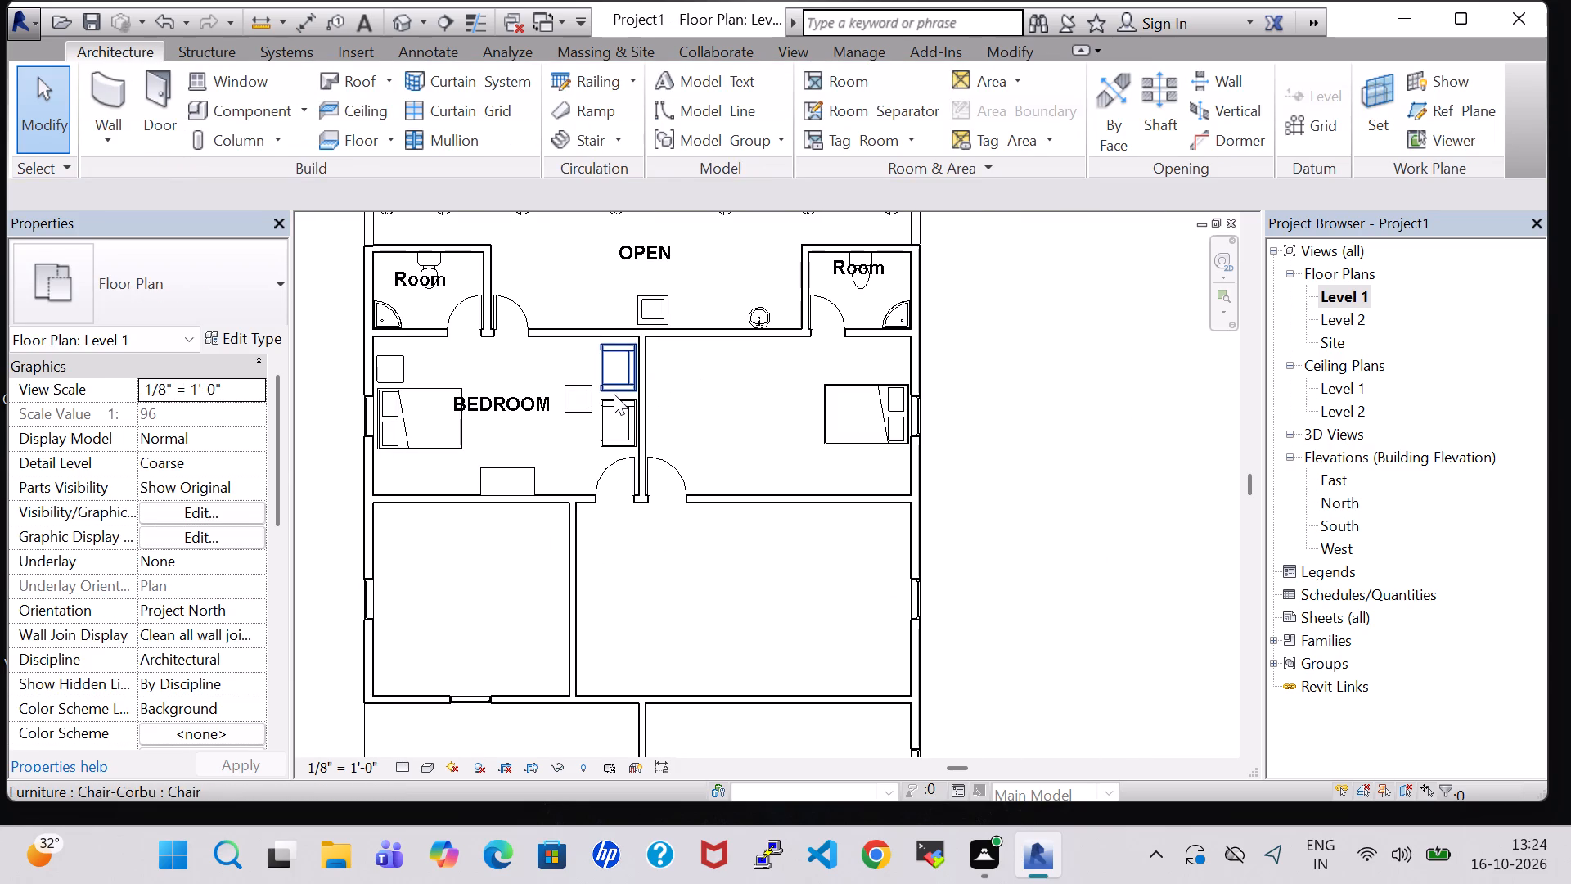
pyautogui.click(574, 395)
pyautogui.rightClick(574, 395)
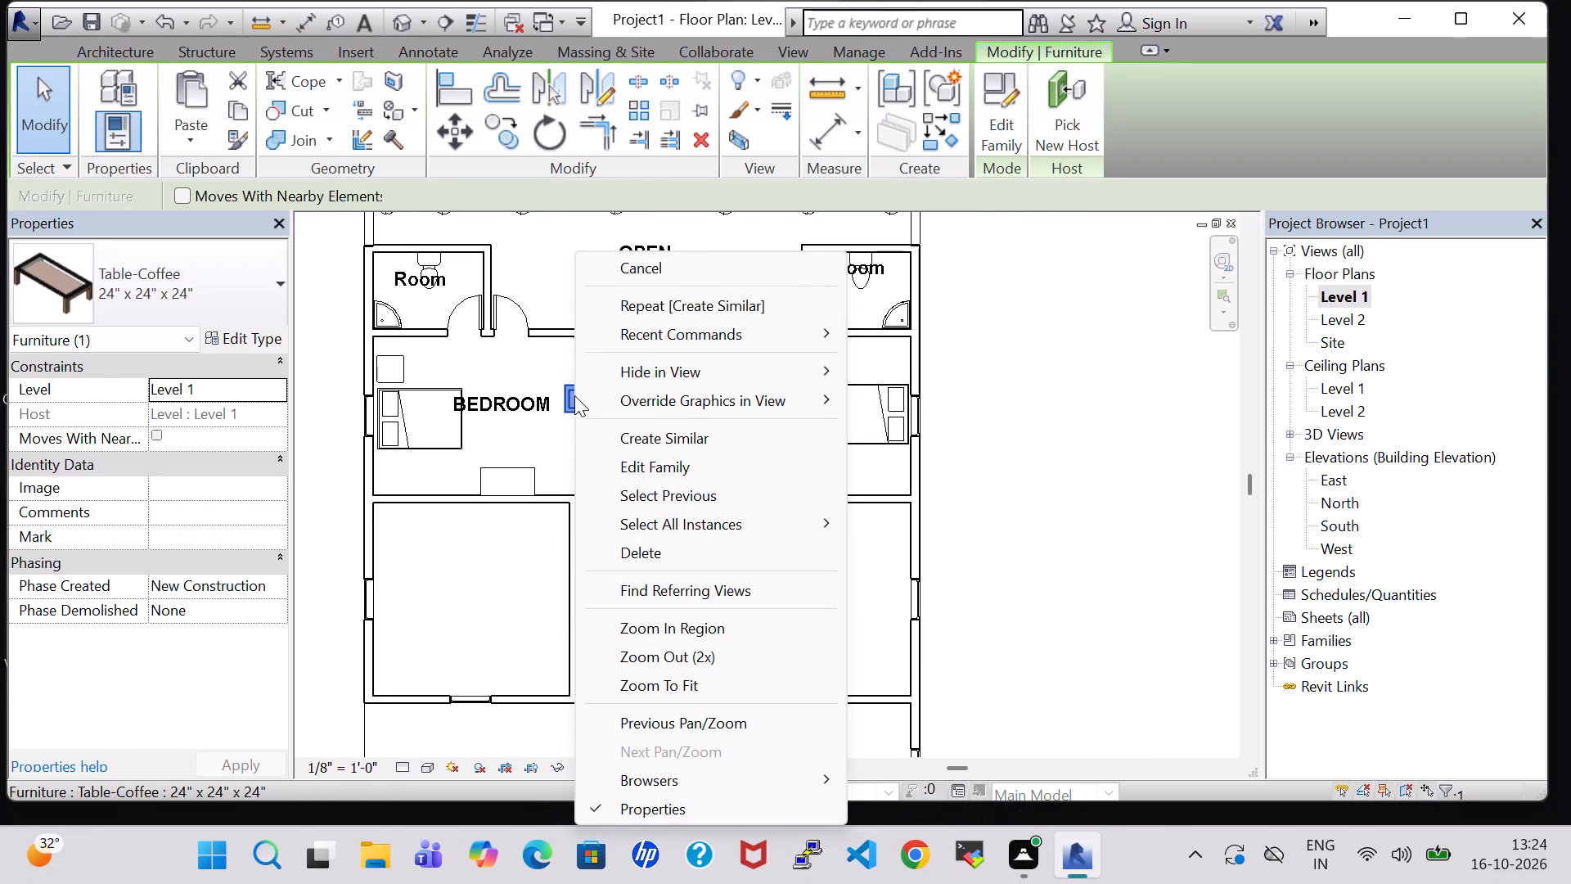
pyautogui.click(682, 433)
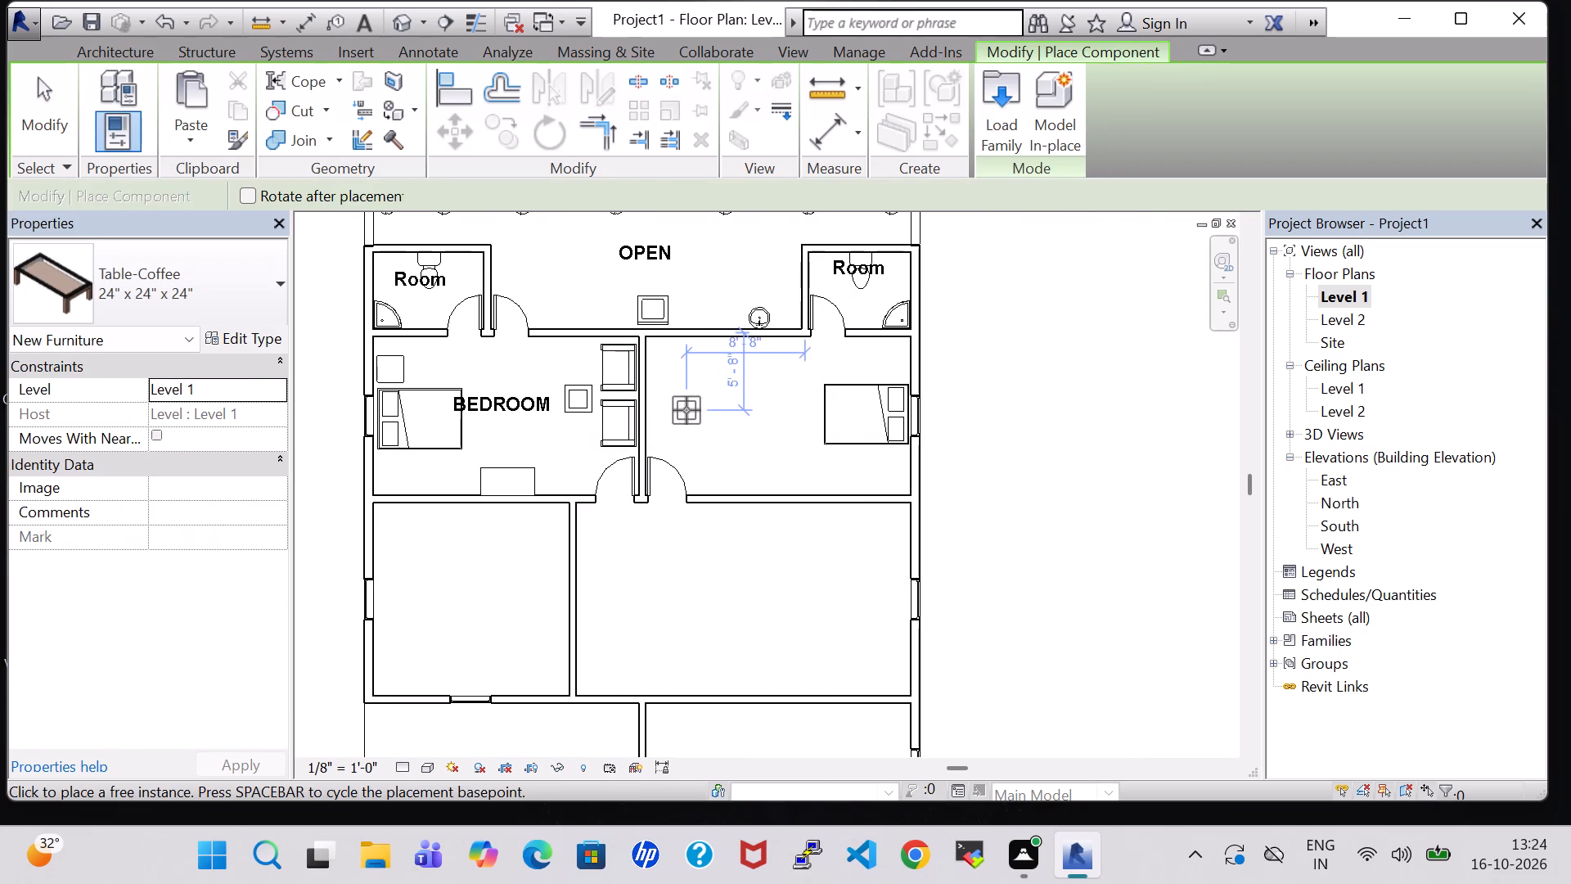
pyautogui.click(695, 407)
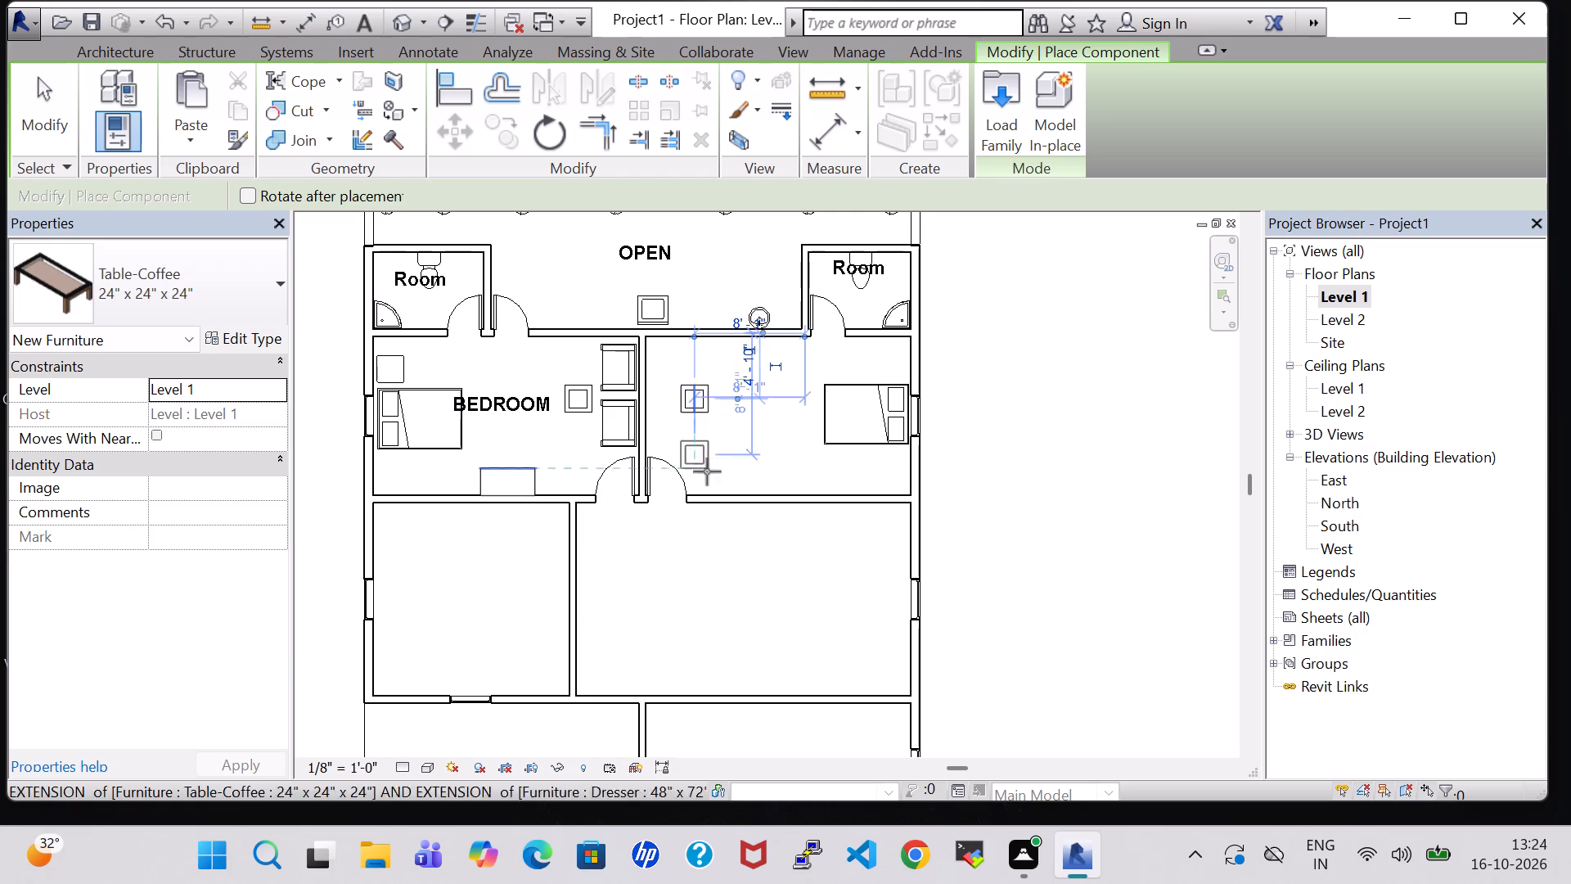
# Place two similar Chair-Corbu chairs in the second bedroom, one north of the other, with their backs against its west wall.
pyautogui.press('Escape')
pyautogui.press('Escape')
pyautogui.click(623, 379)
pyautogui.rightClick(623, 379)
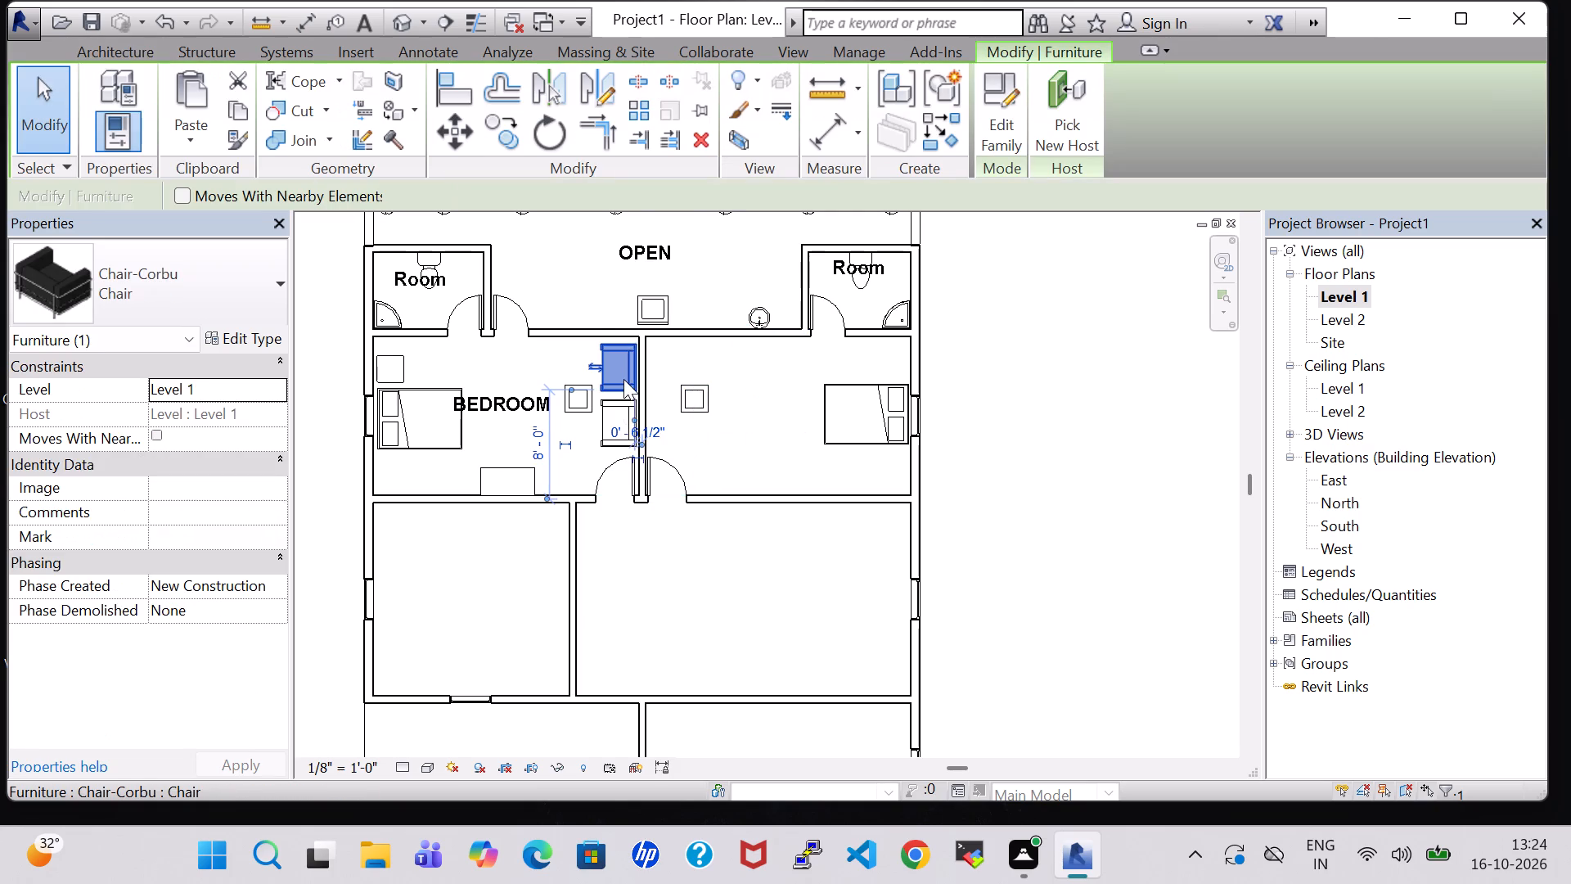
pyautogui.click(765, 436)
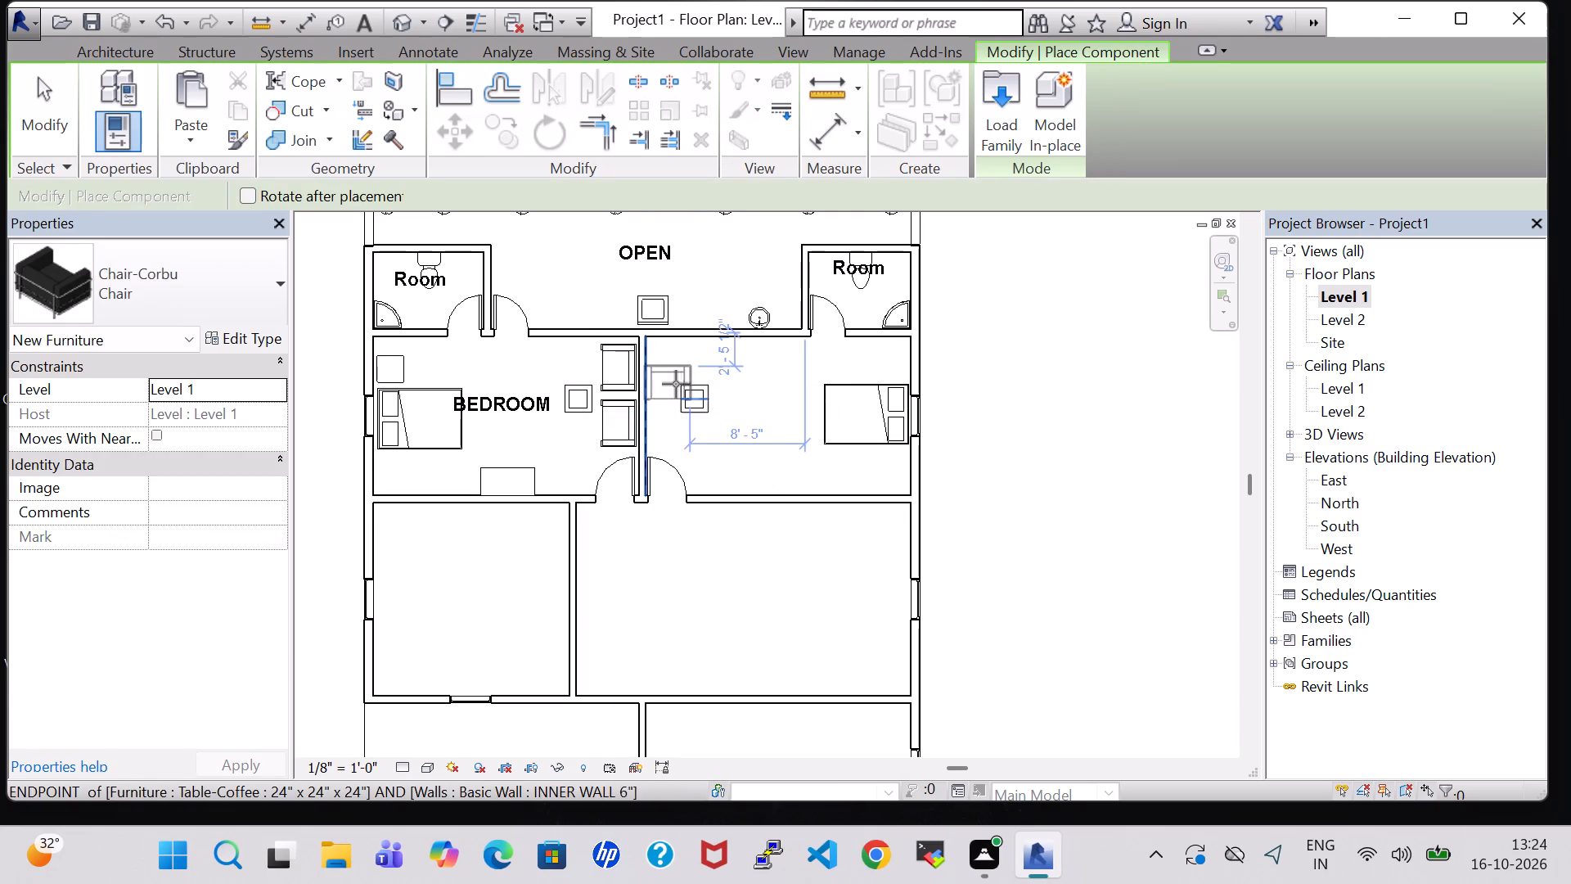
pyautogui.press('space')
pyautogui.press('space')
pyautogui.scroll(4, 686, 384)
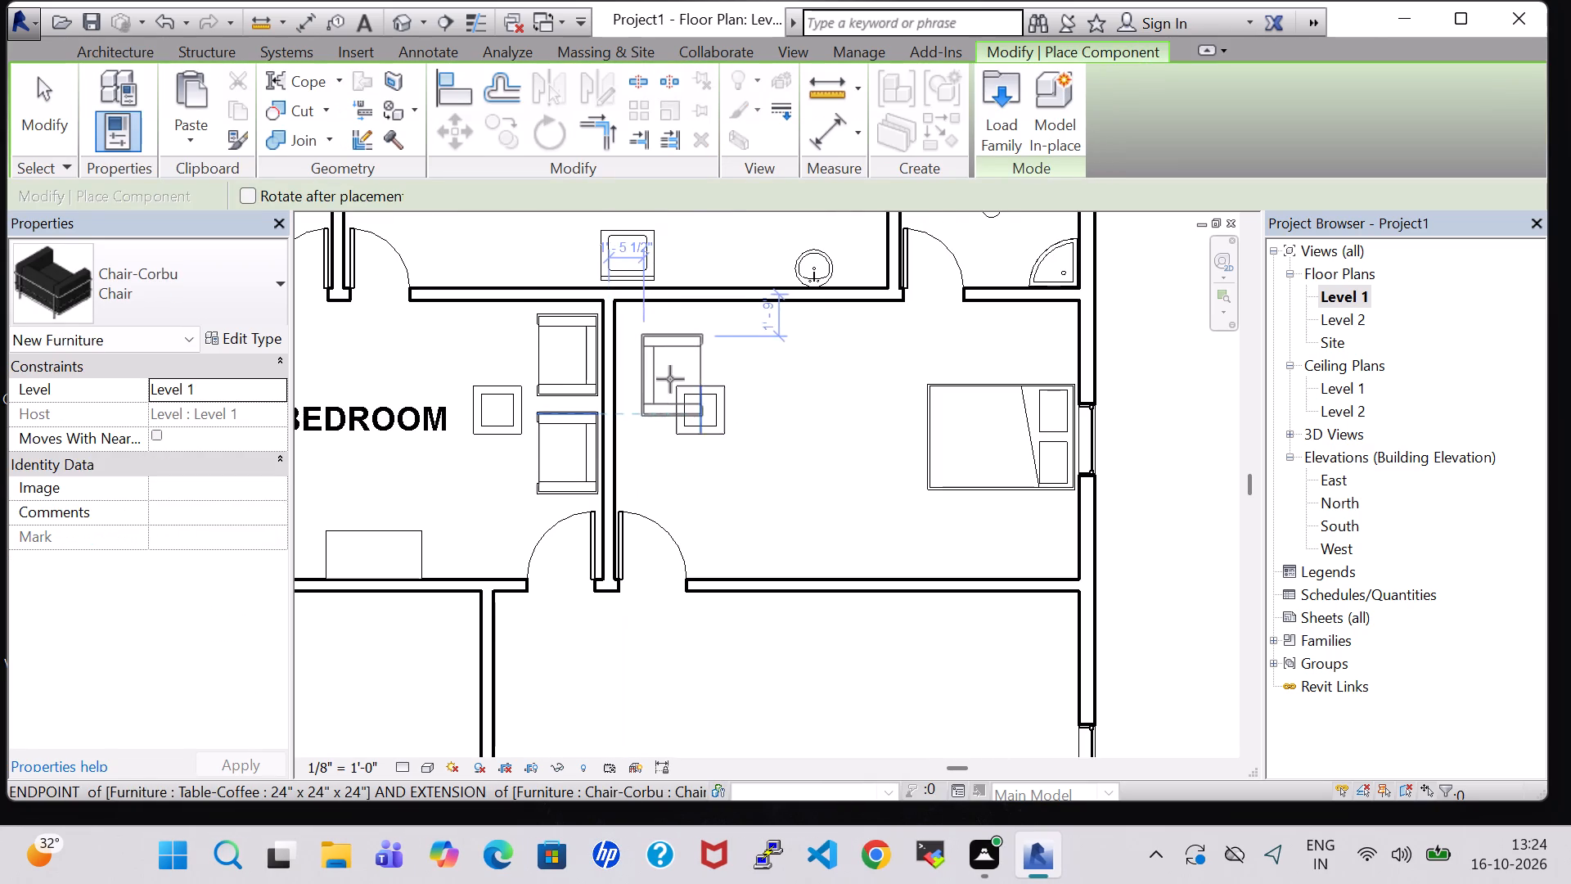
pyautogui.scroll(3, 651, 367)
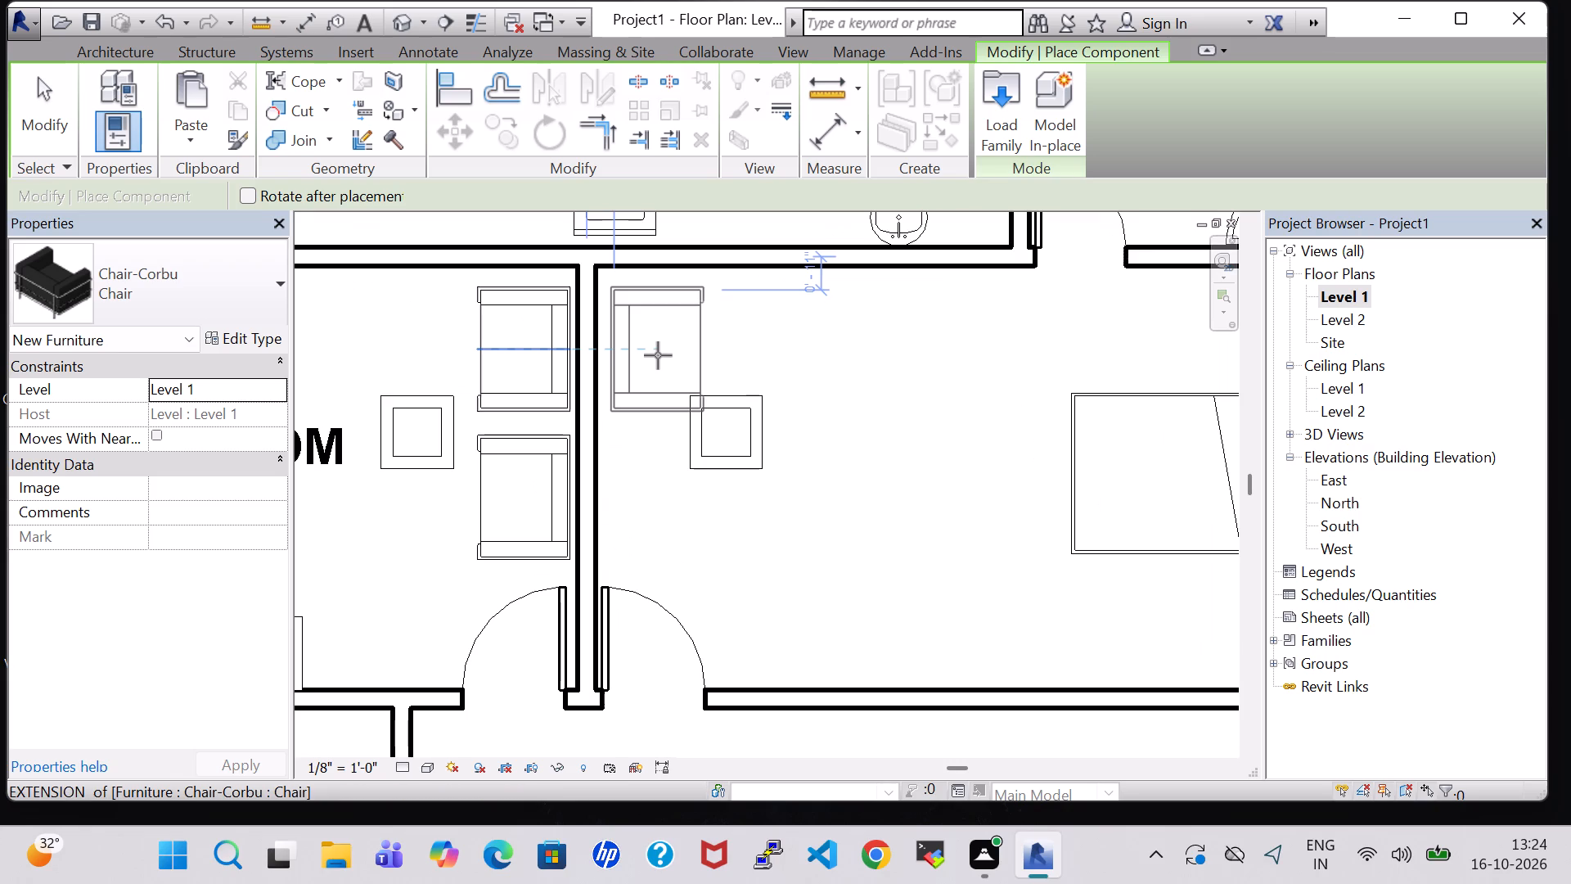
pyautogui.scroll(6, 651, 354)
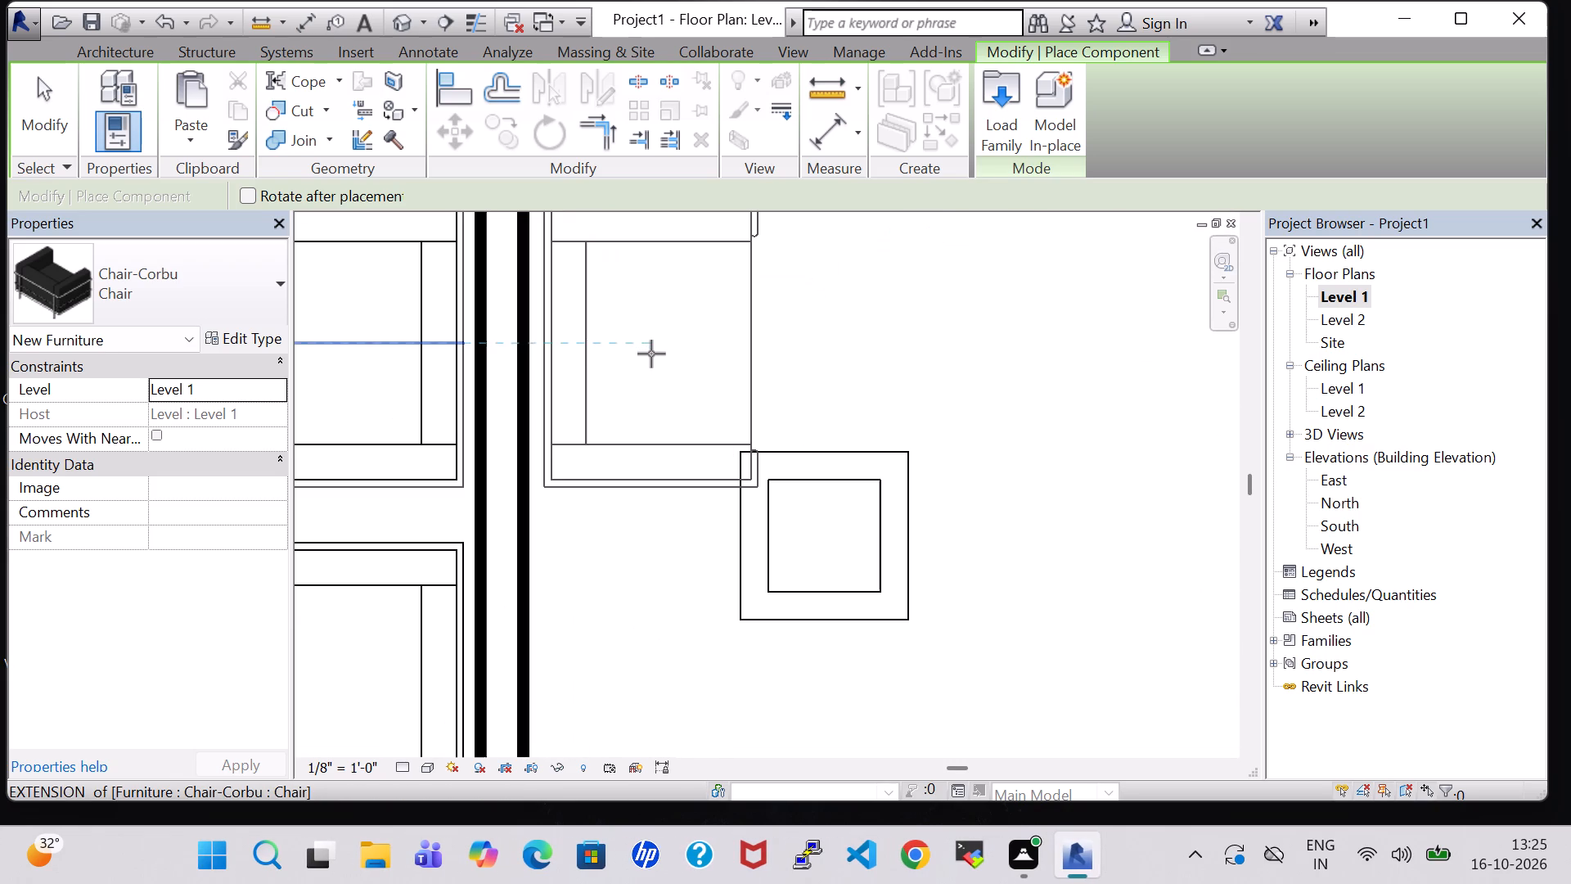
pyautogui.click(643, 354)
pyautogui.scroll(-6, 643, 354)
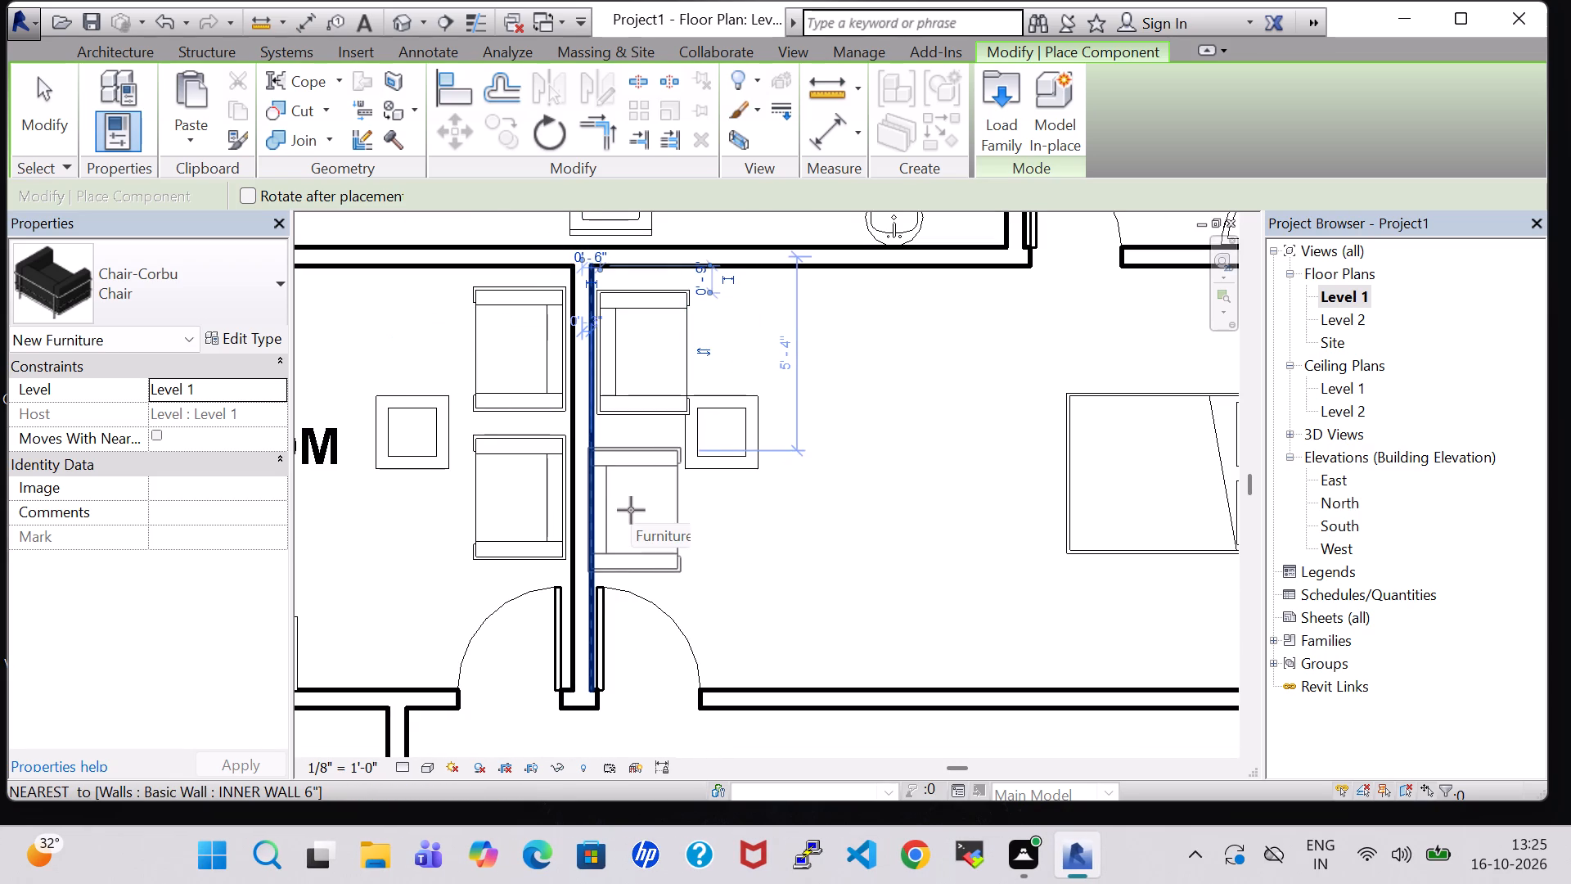
pyautogui.scroll(6, 642, 510)
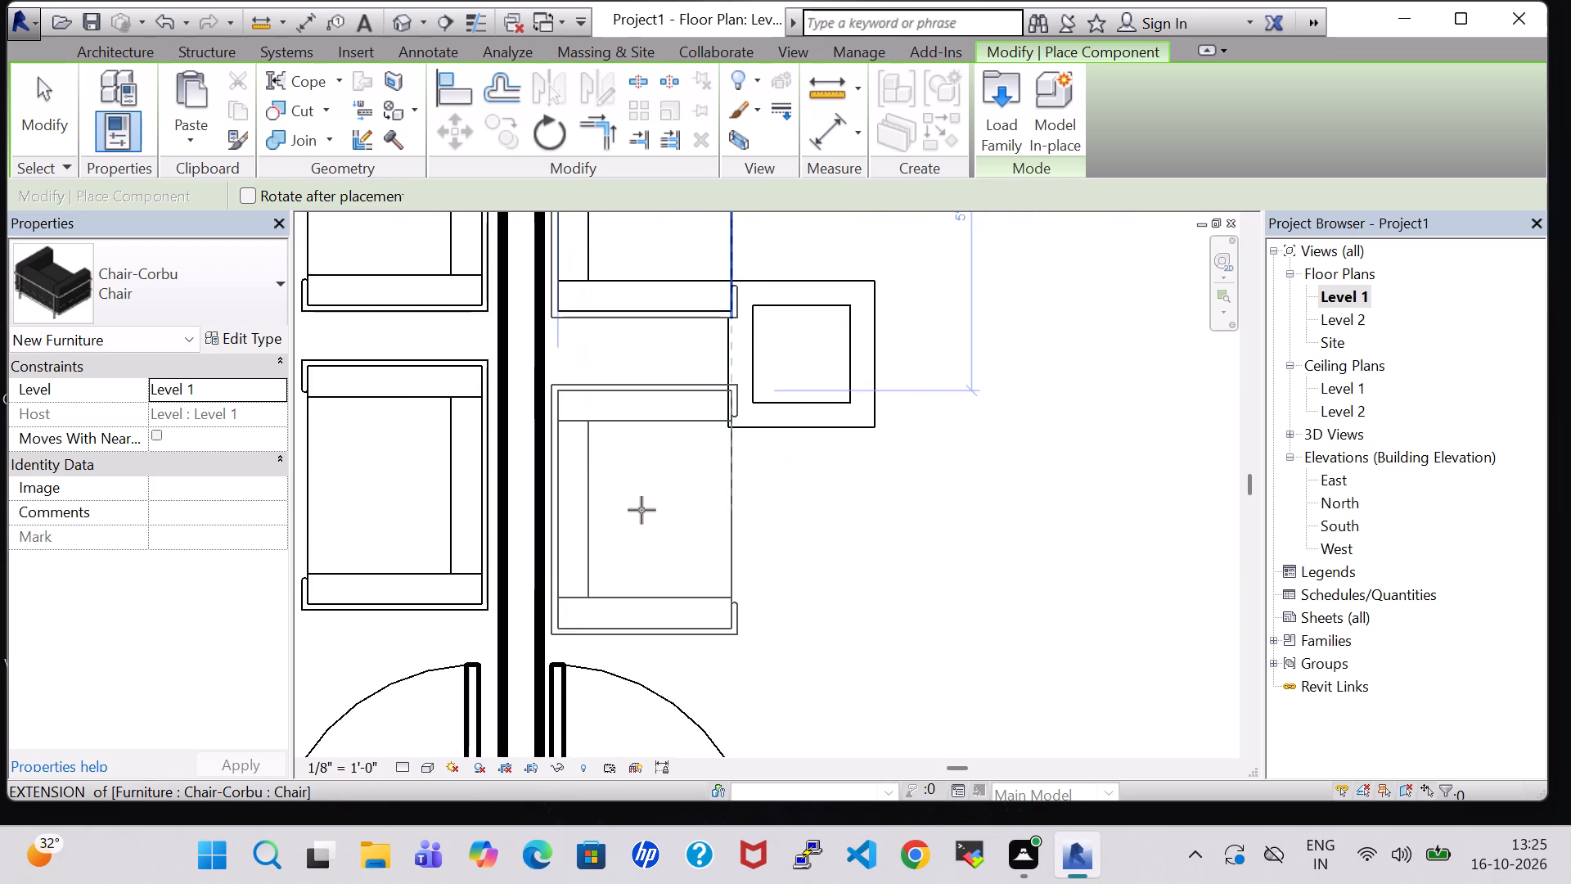
pyautogui.click(642, 468)
pyautogui.press('Escape')
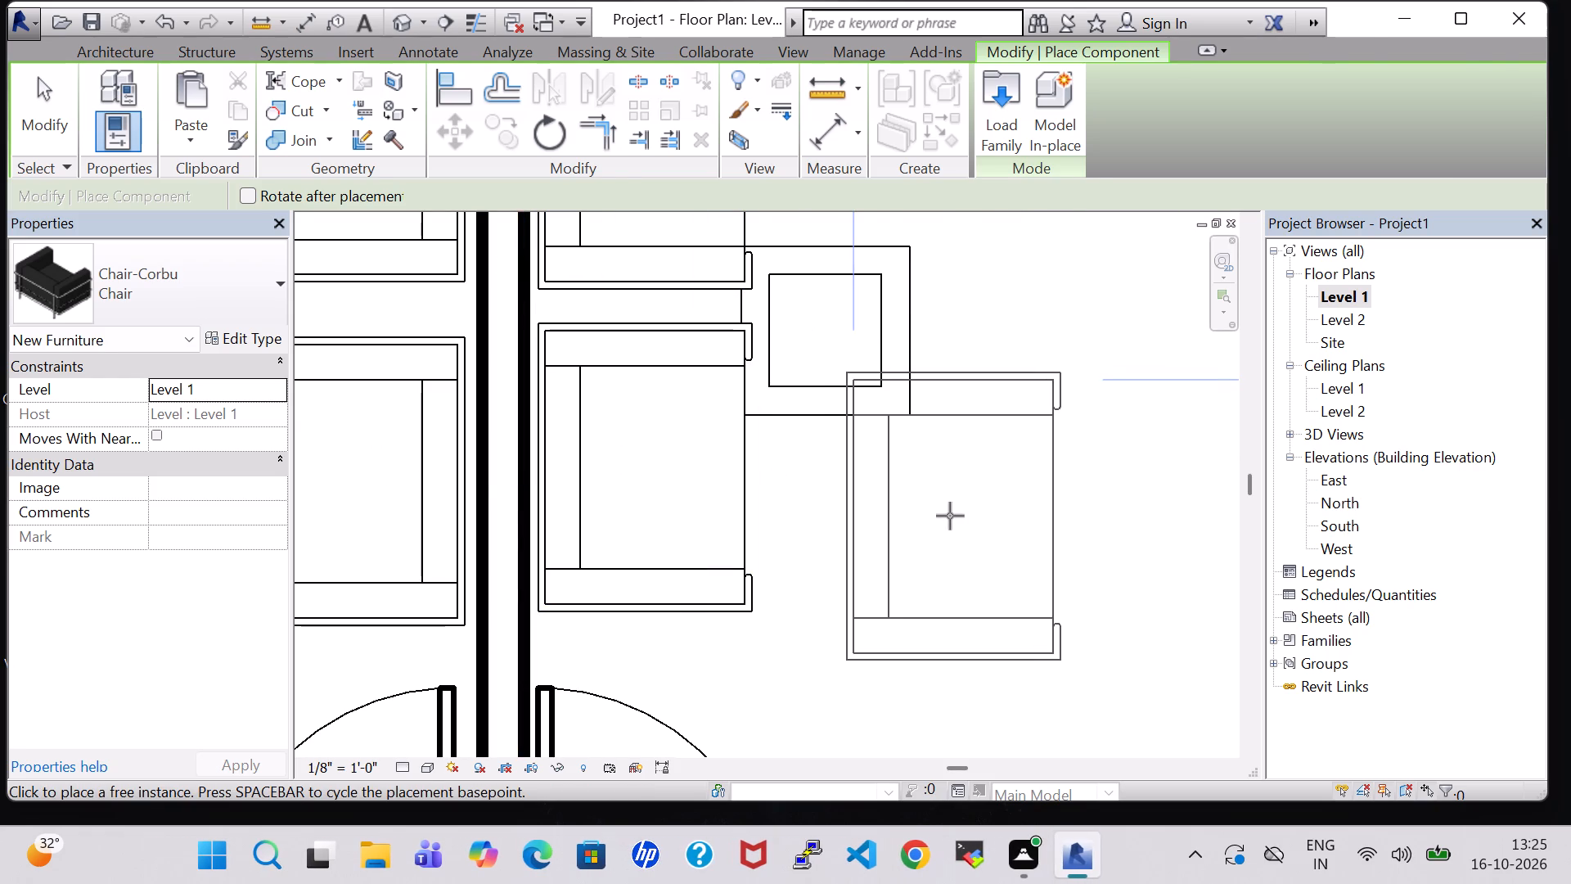
pyautogui.press('Escape')
# Nudge the second bedroom's coffee table east, clear of the two chairs.
pyautogui.click(880, 331)
pyautogui.press('Right')
pyautogui.press('Right')
pyautogui.press('Right')
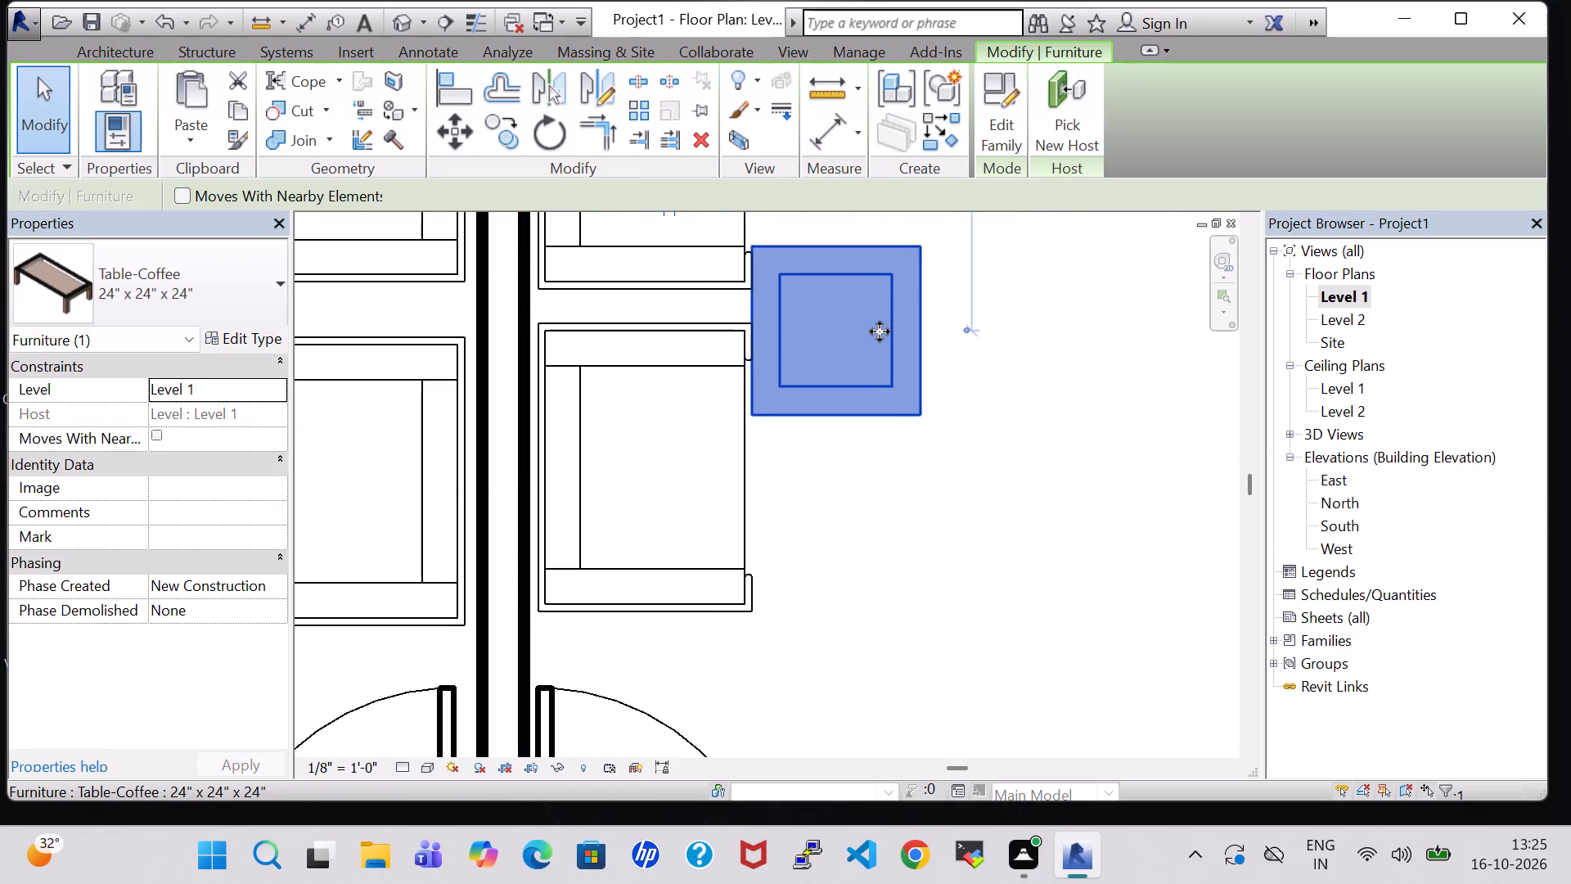
pyautogui.press('Right')
pyautogui.click(1024, 462)
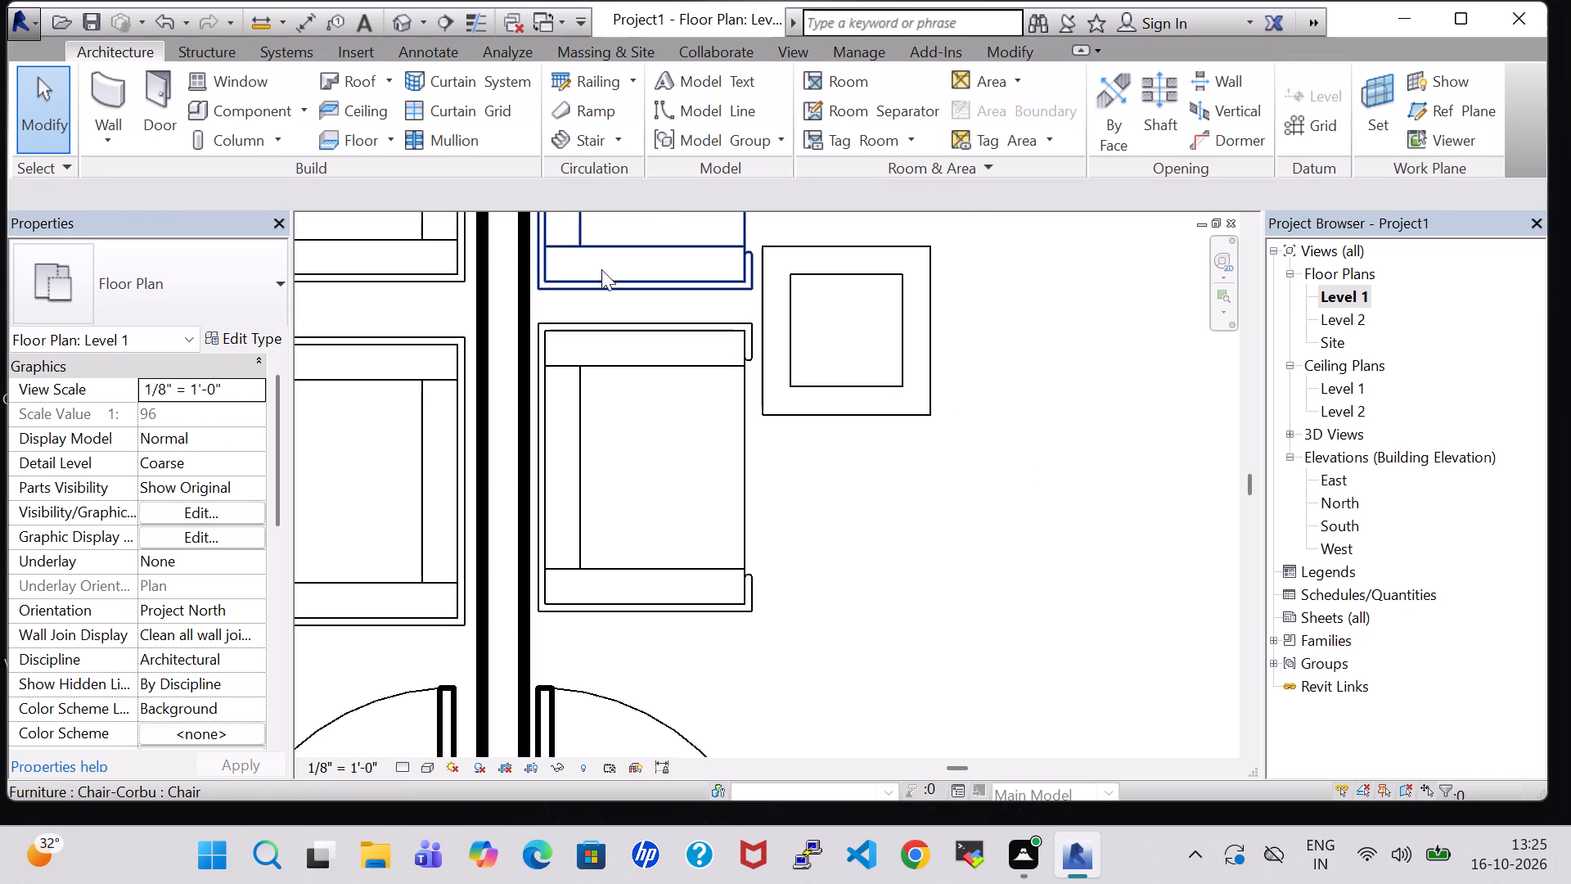
# Examine the furniture in both bedrooms in the 3D view, ending on the second bedroom's chairs and coffee table.
pyautogui.click(398, 21)
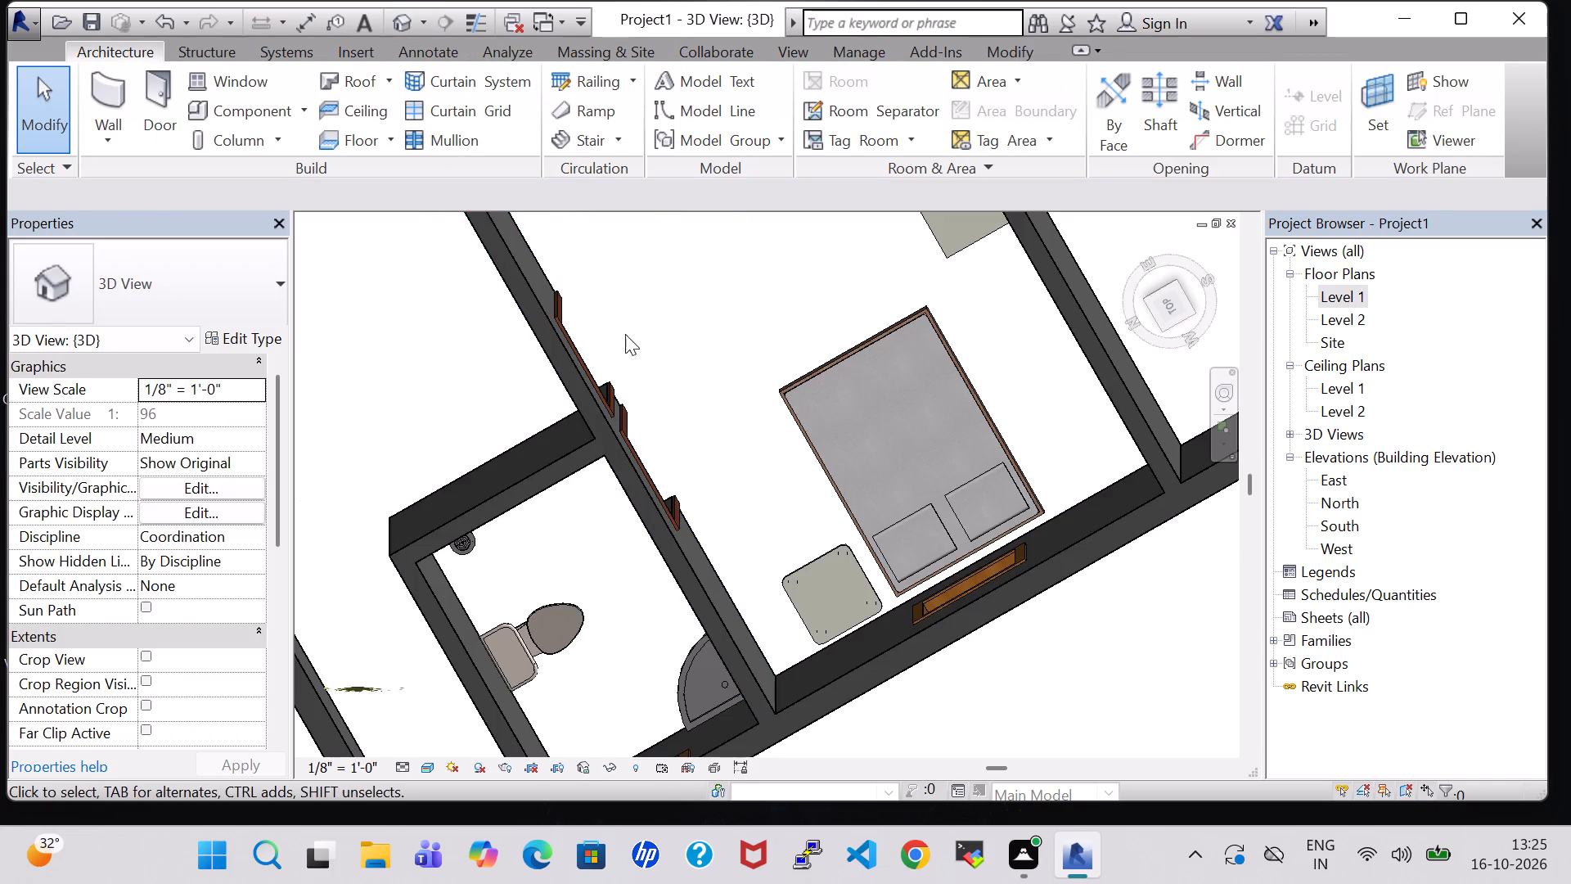
pyautogui.scroll(-1, 692, 418)
pyautogui.moveTo(692, 416); pyautogui.dragTo(738, 655, button='middle')
pyautogui.moveTo(758, 481); pyautogui.dragTo(829, 643, button='middle')
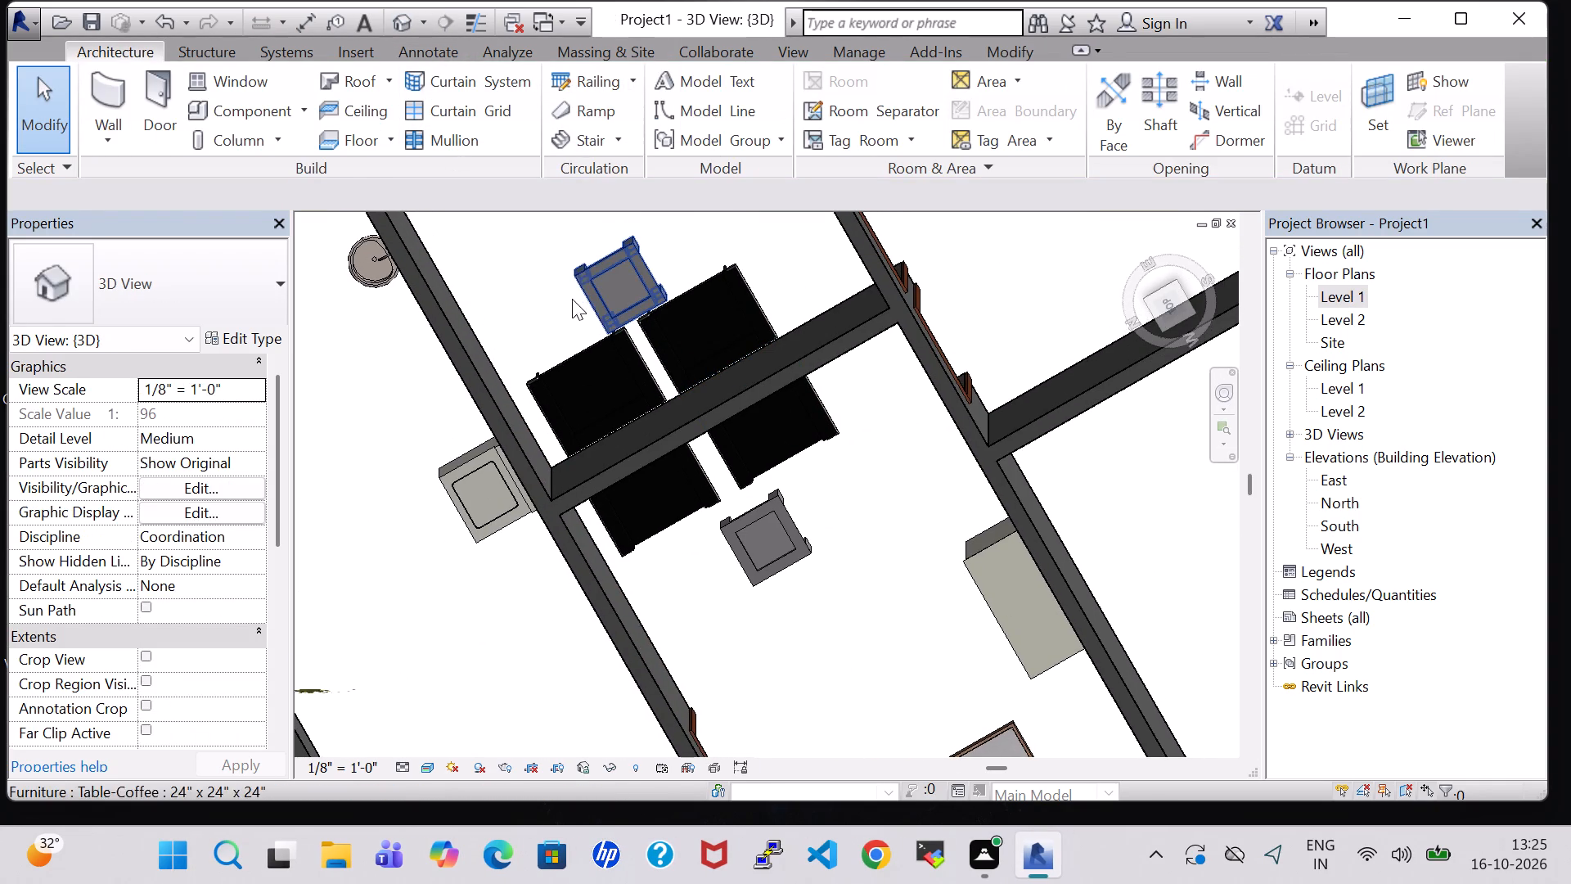
pyautogui.keyDown('shift'); pyautogui.moveTo(550, 299); pyautogui.dragTo(848, 292, button='middle'); pyautogui.keyUp('shift')
pyautogui.keyDown('shift'); pyautogui.moveTo(853, 295); pyautogui.dragTo(872, 311, button='middle'); pyautogui.keyUp('shift')
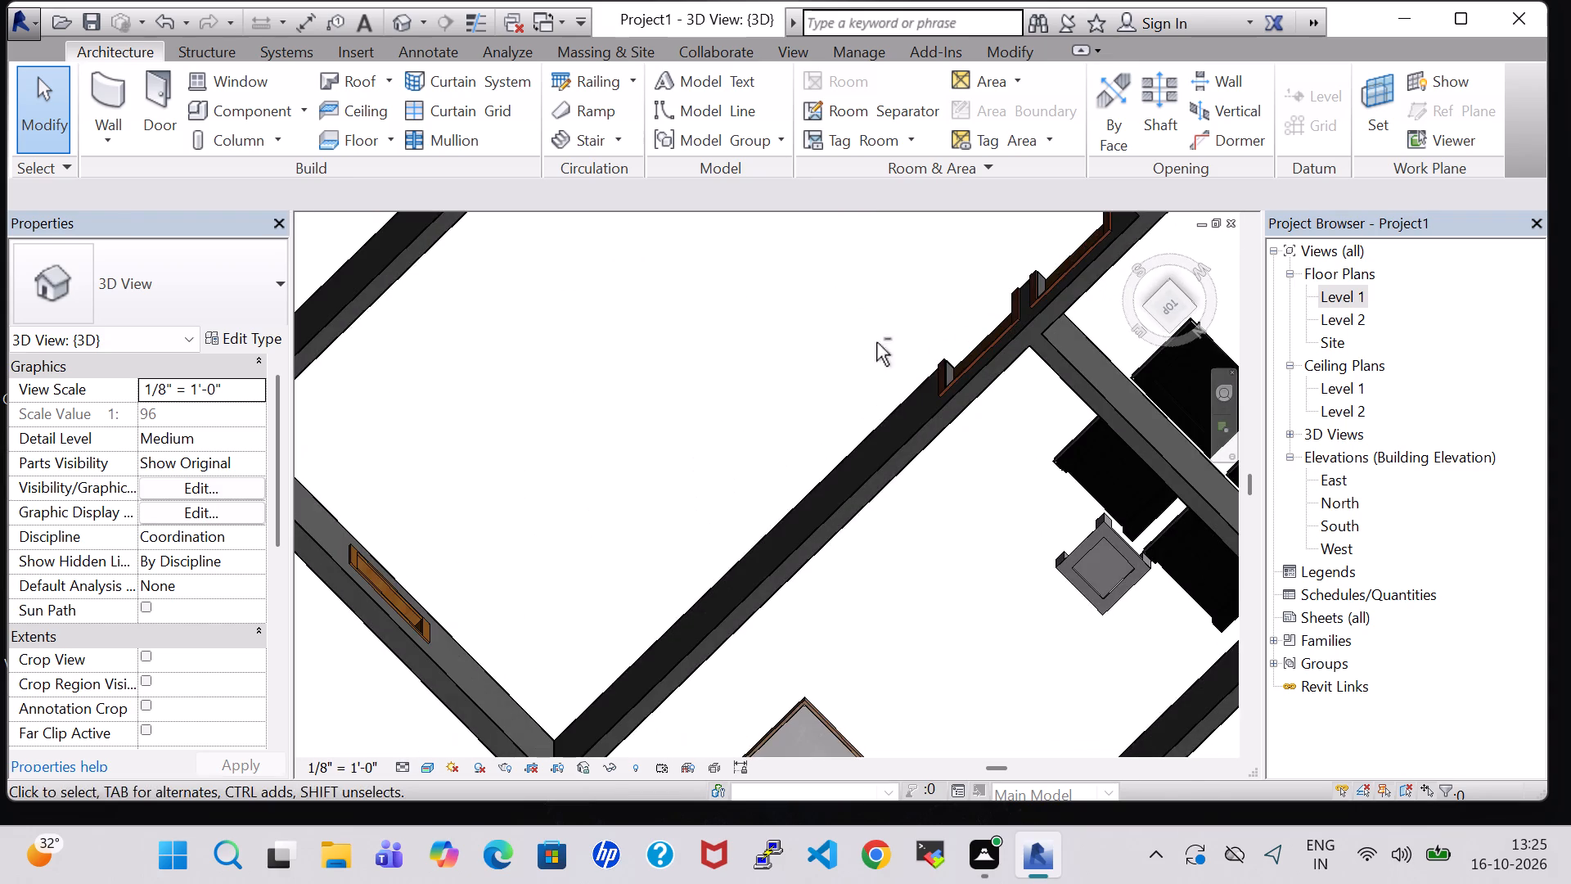
pyautogui.keyDown('shift'); pyautogui.moveTo(983, 602); pyautogui.dragTo(1029, 406, button='middle'); pyautogui.keyUp('shift')
pyautogui.moveTo(1059, 607); pyautogui.dragTo(932, 589, button='middle')
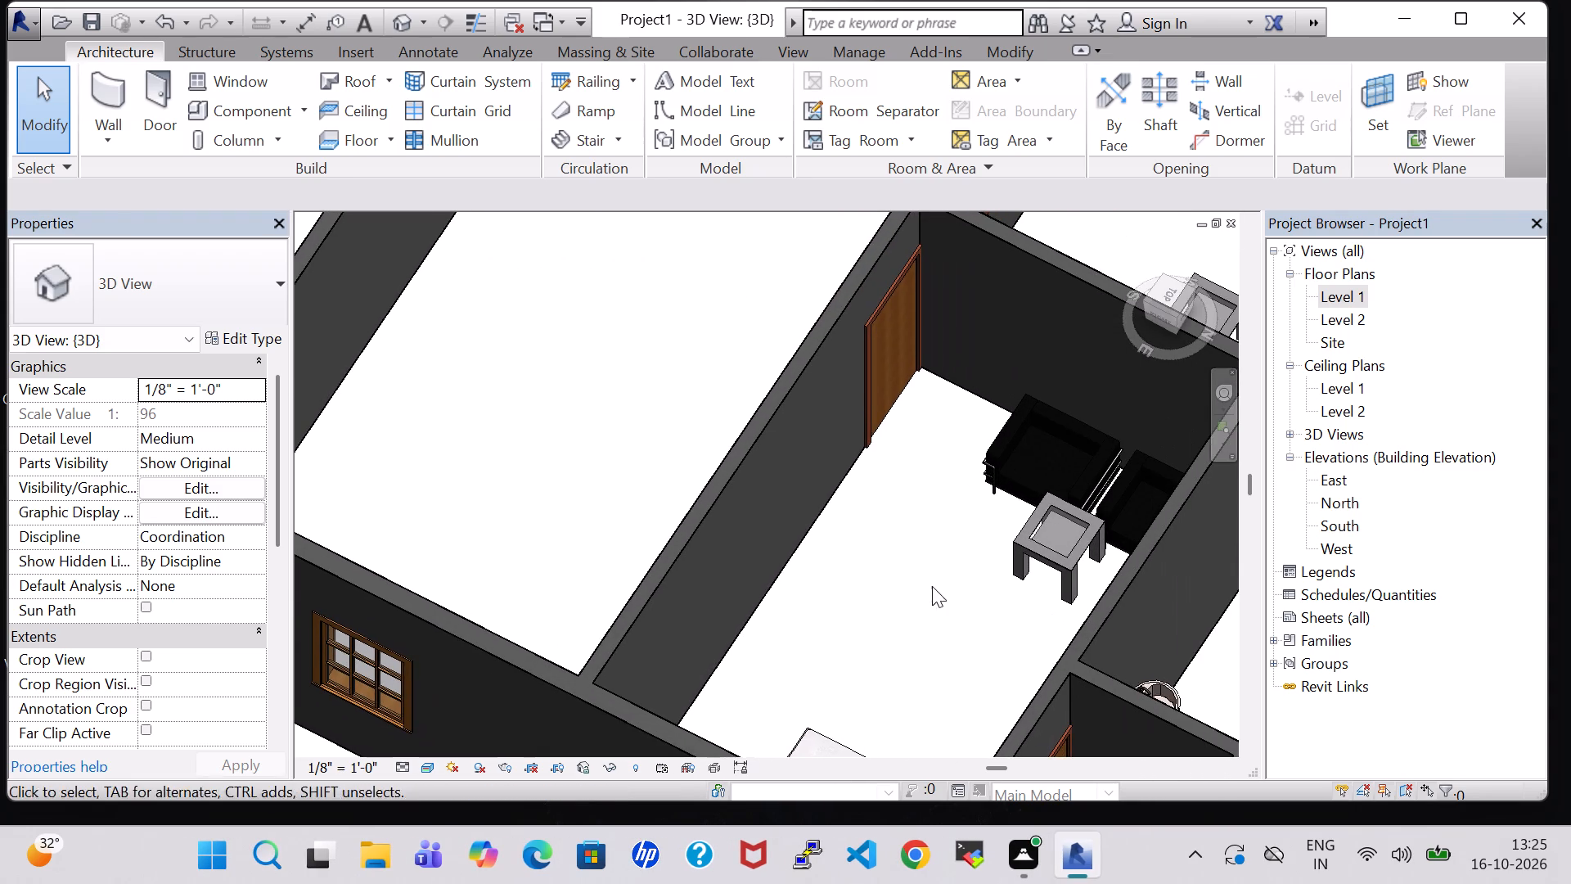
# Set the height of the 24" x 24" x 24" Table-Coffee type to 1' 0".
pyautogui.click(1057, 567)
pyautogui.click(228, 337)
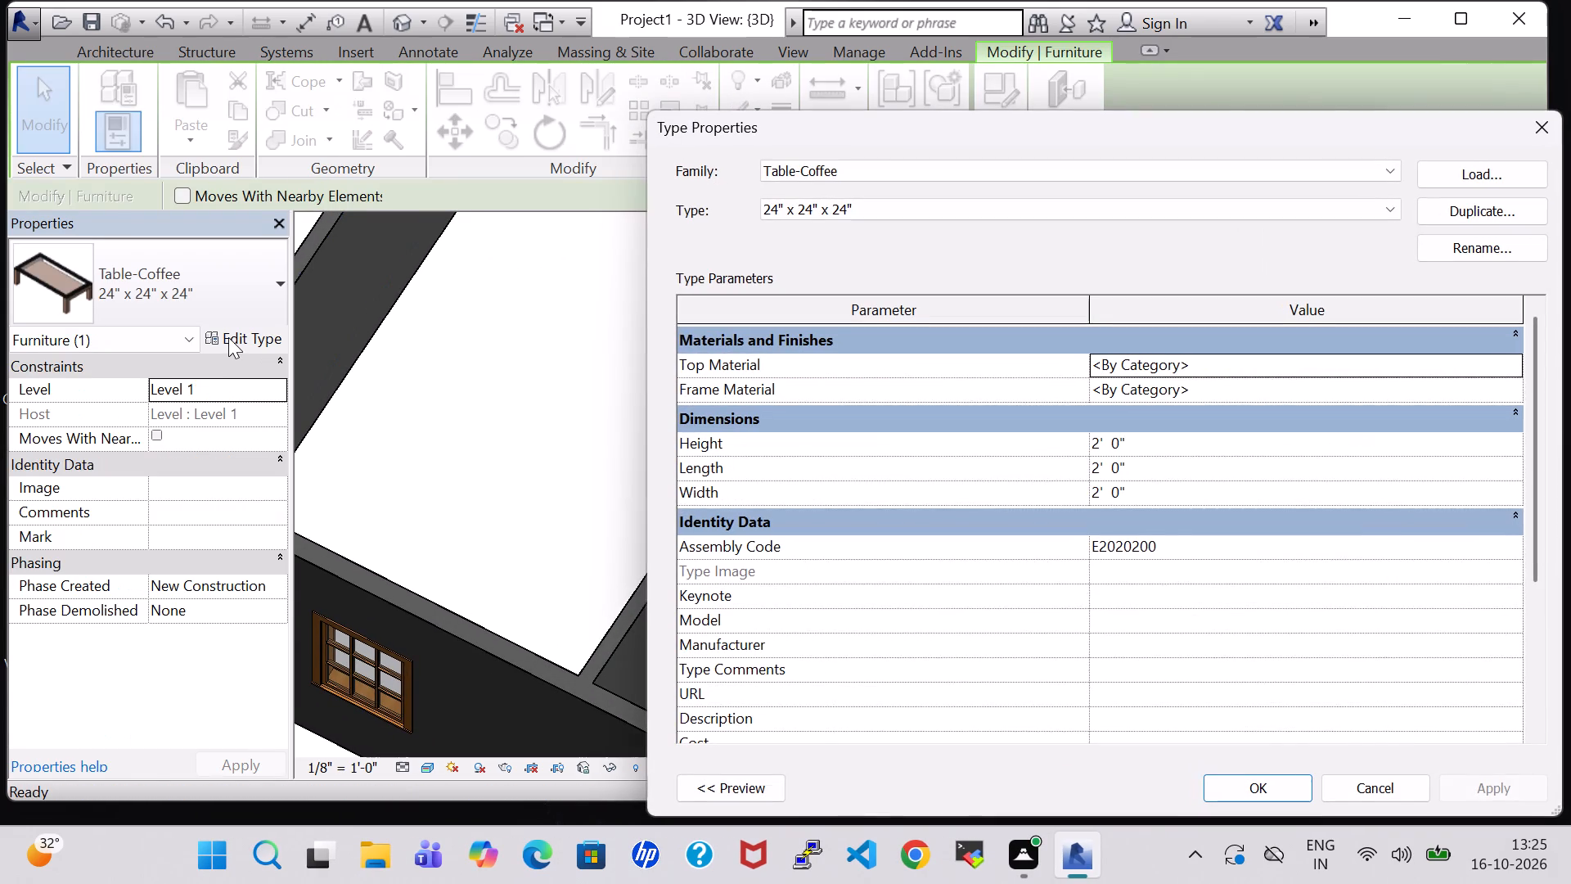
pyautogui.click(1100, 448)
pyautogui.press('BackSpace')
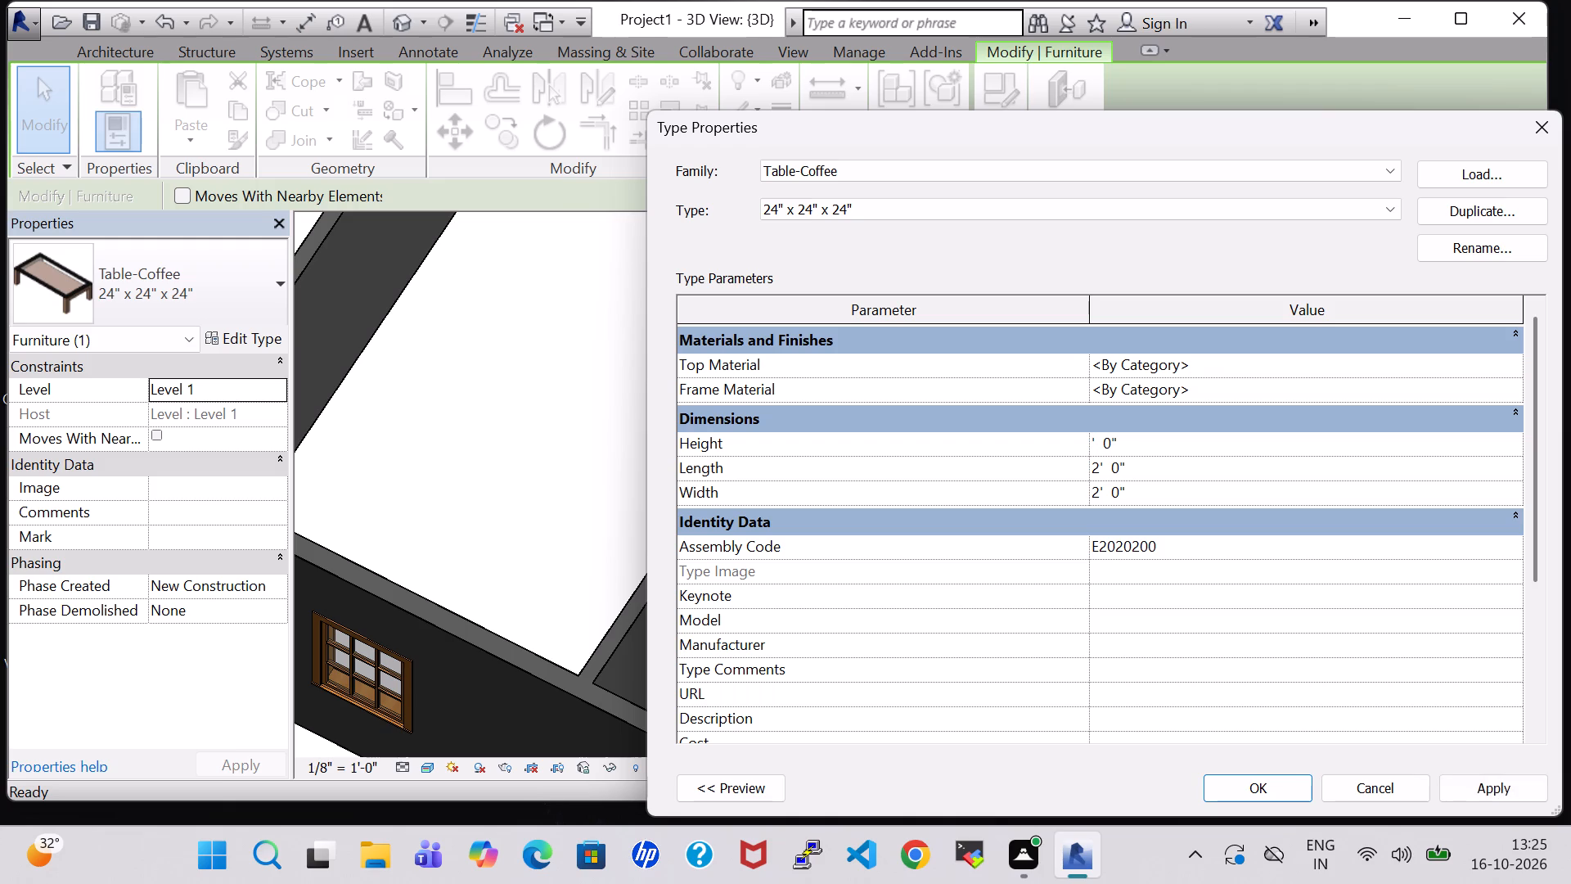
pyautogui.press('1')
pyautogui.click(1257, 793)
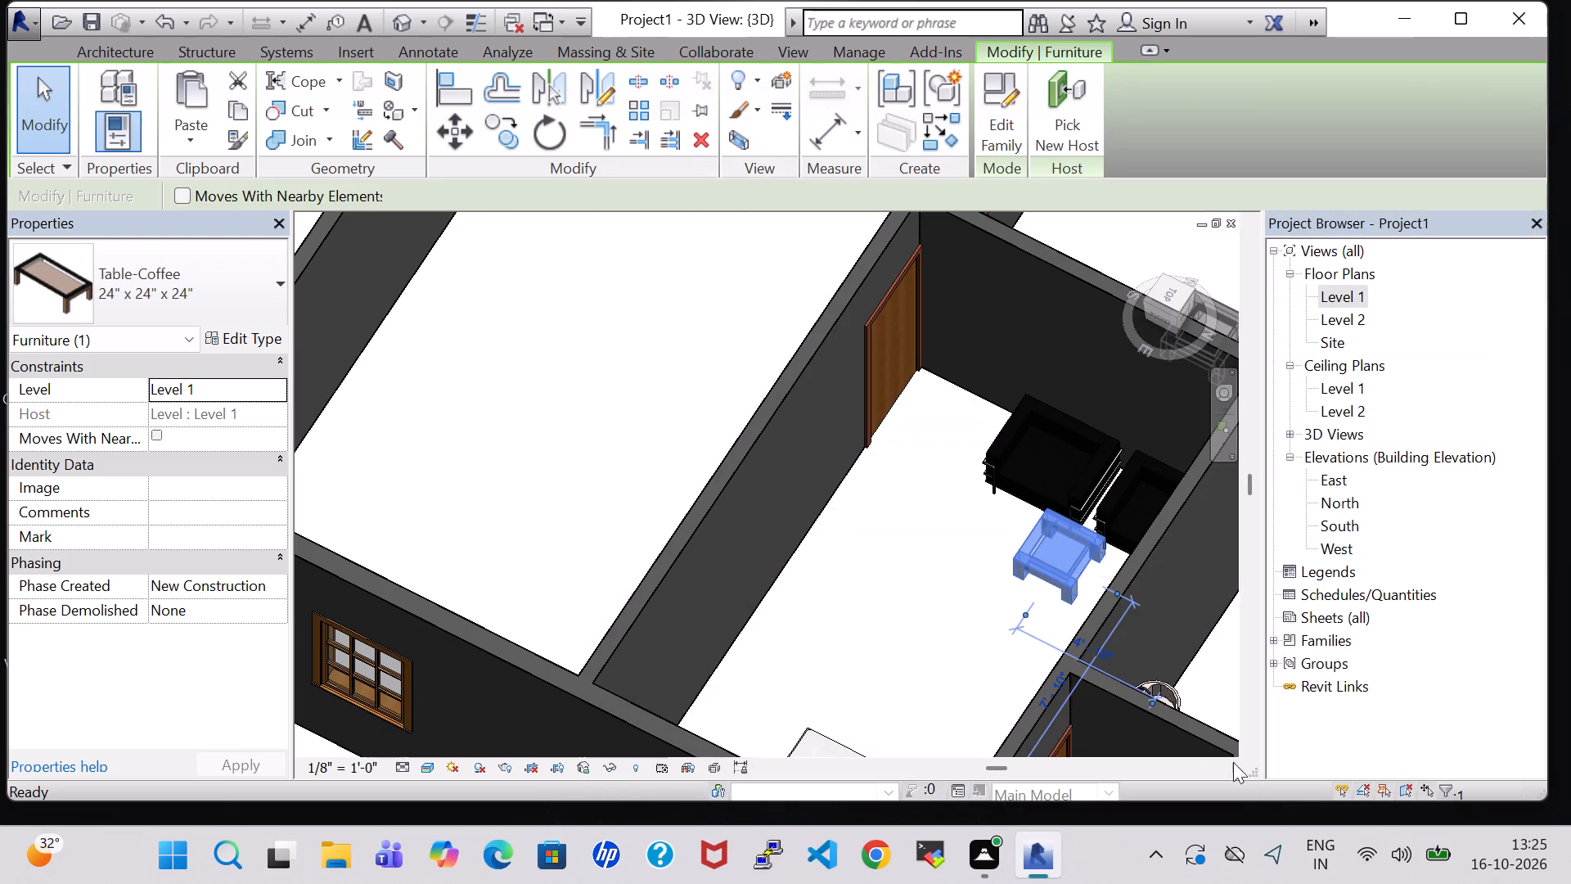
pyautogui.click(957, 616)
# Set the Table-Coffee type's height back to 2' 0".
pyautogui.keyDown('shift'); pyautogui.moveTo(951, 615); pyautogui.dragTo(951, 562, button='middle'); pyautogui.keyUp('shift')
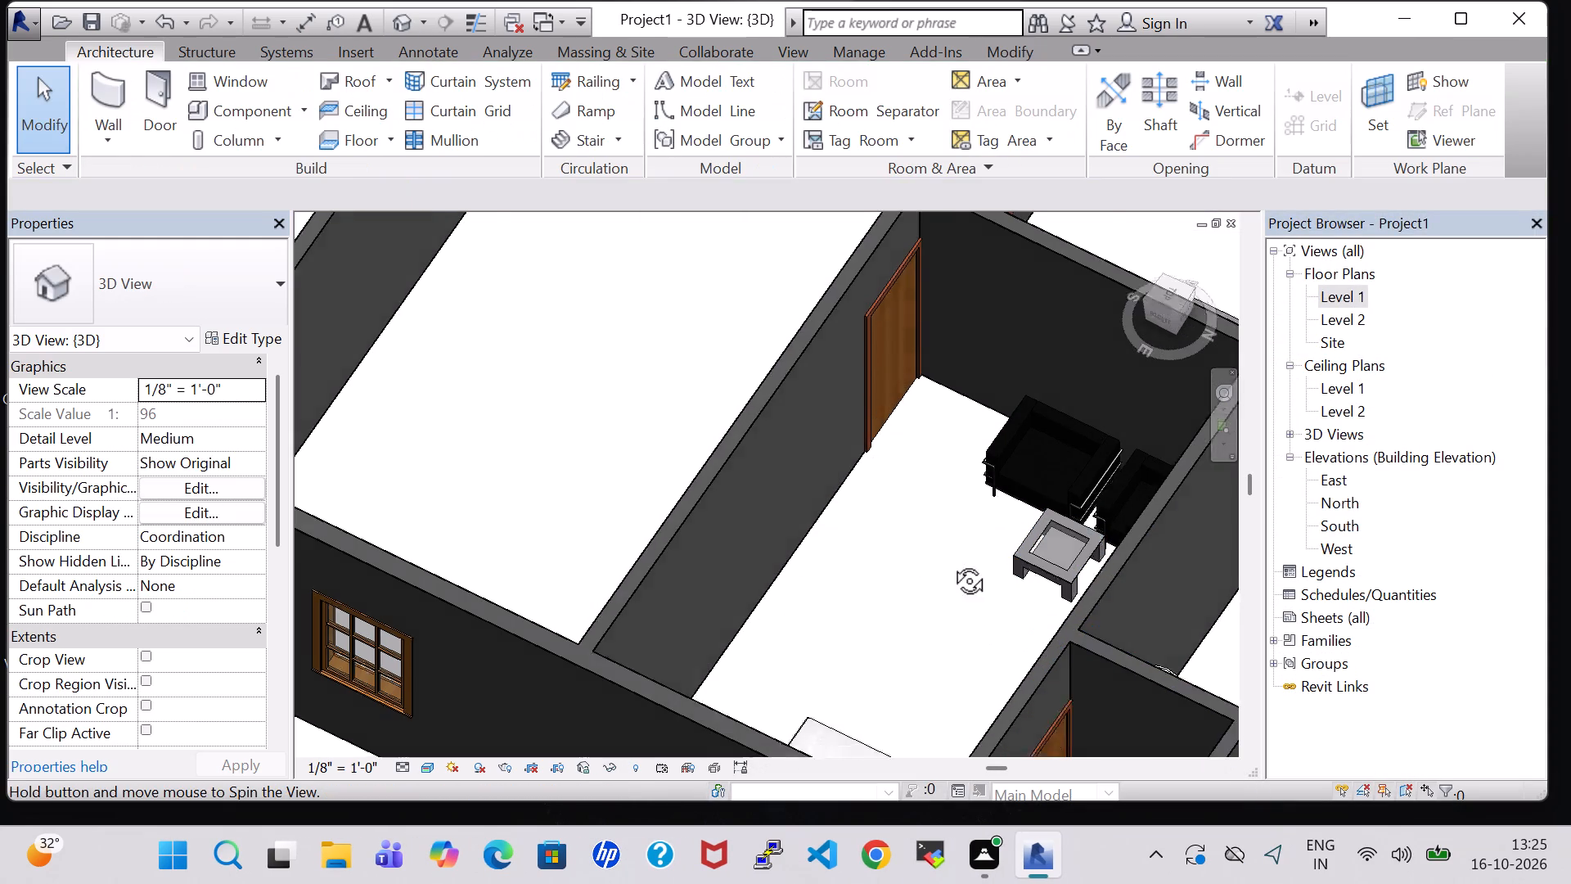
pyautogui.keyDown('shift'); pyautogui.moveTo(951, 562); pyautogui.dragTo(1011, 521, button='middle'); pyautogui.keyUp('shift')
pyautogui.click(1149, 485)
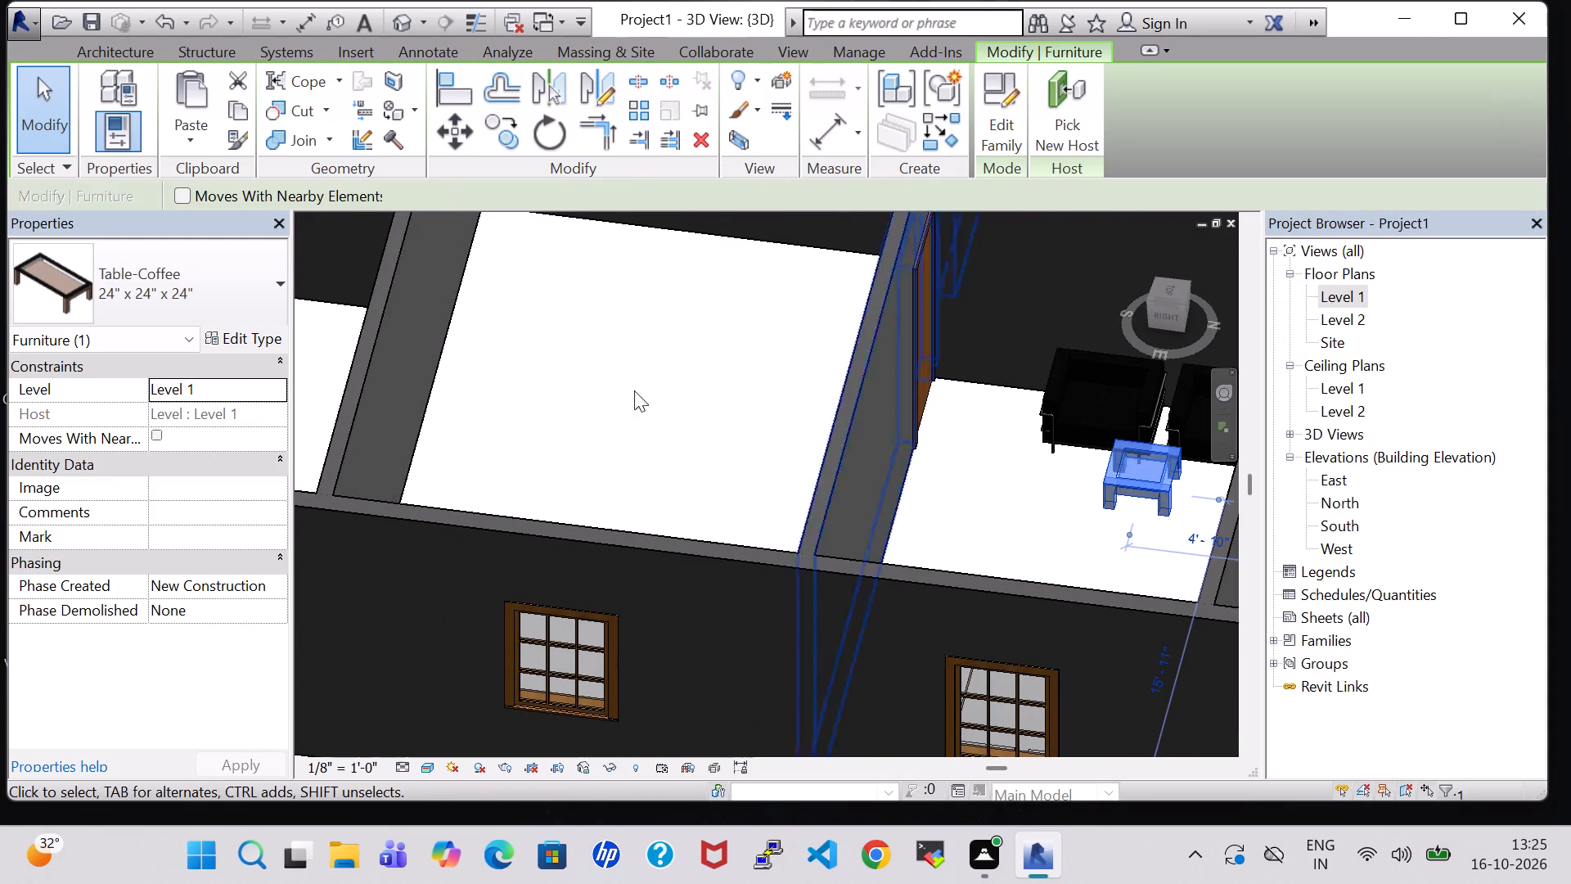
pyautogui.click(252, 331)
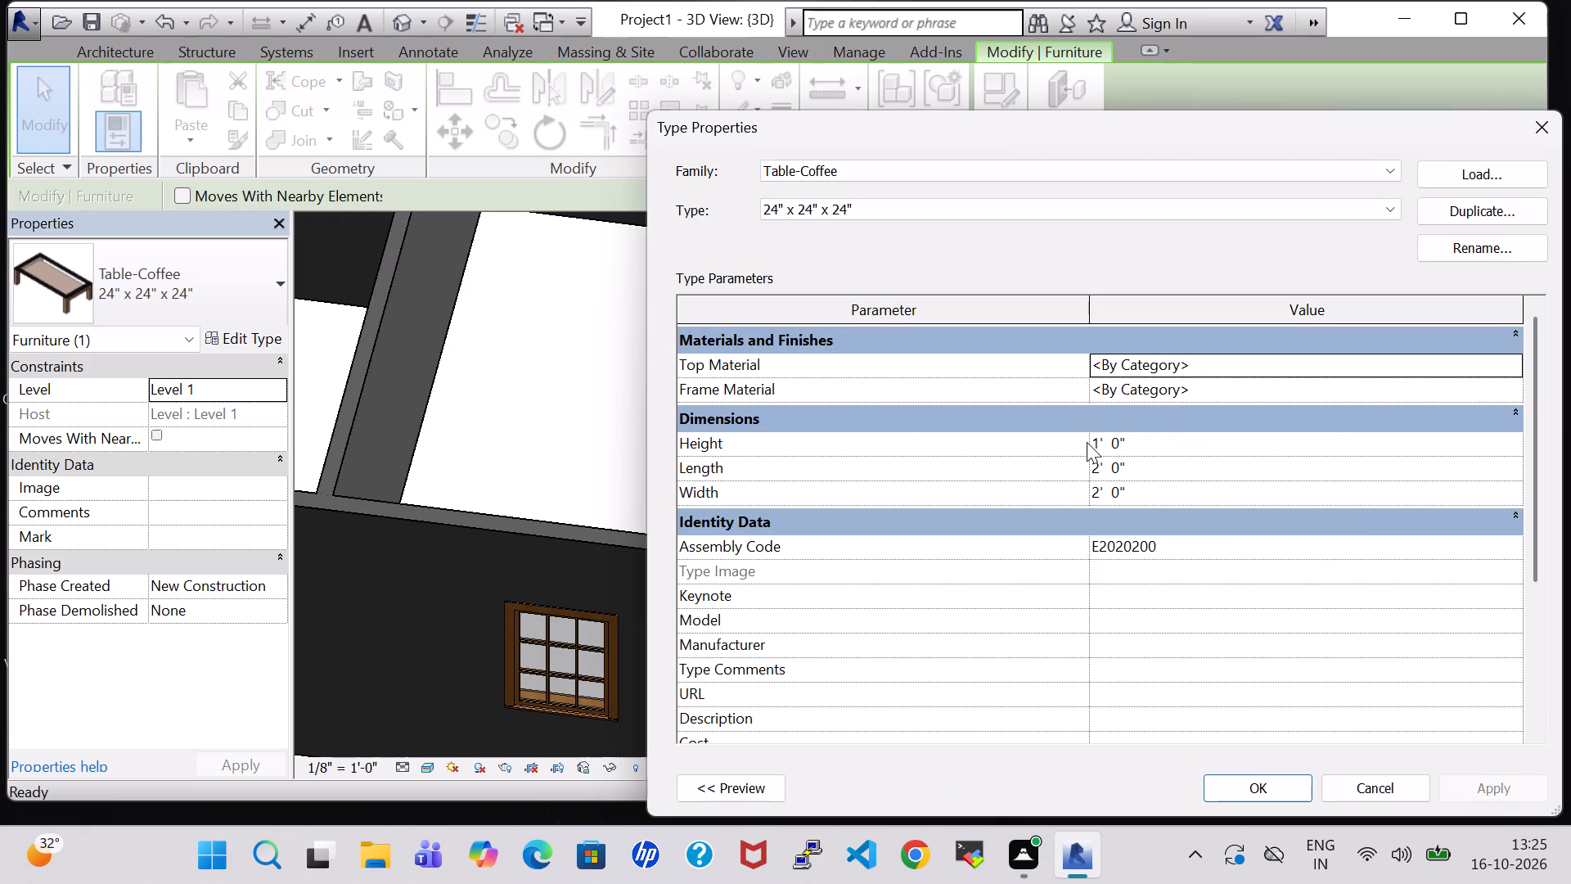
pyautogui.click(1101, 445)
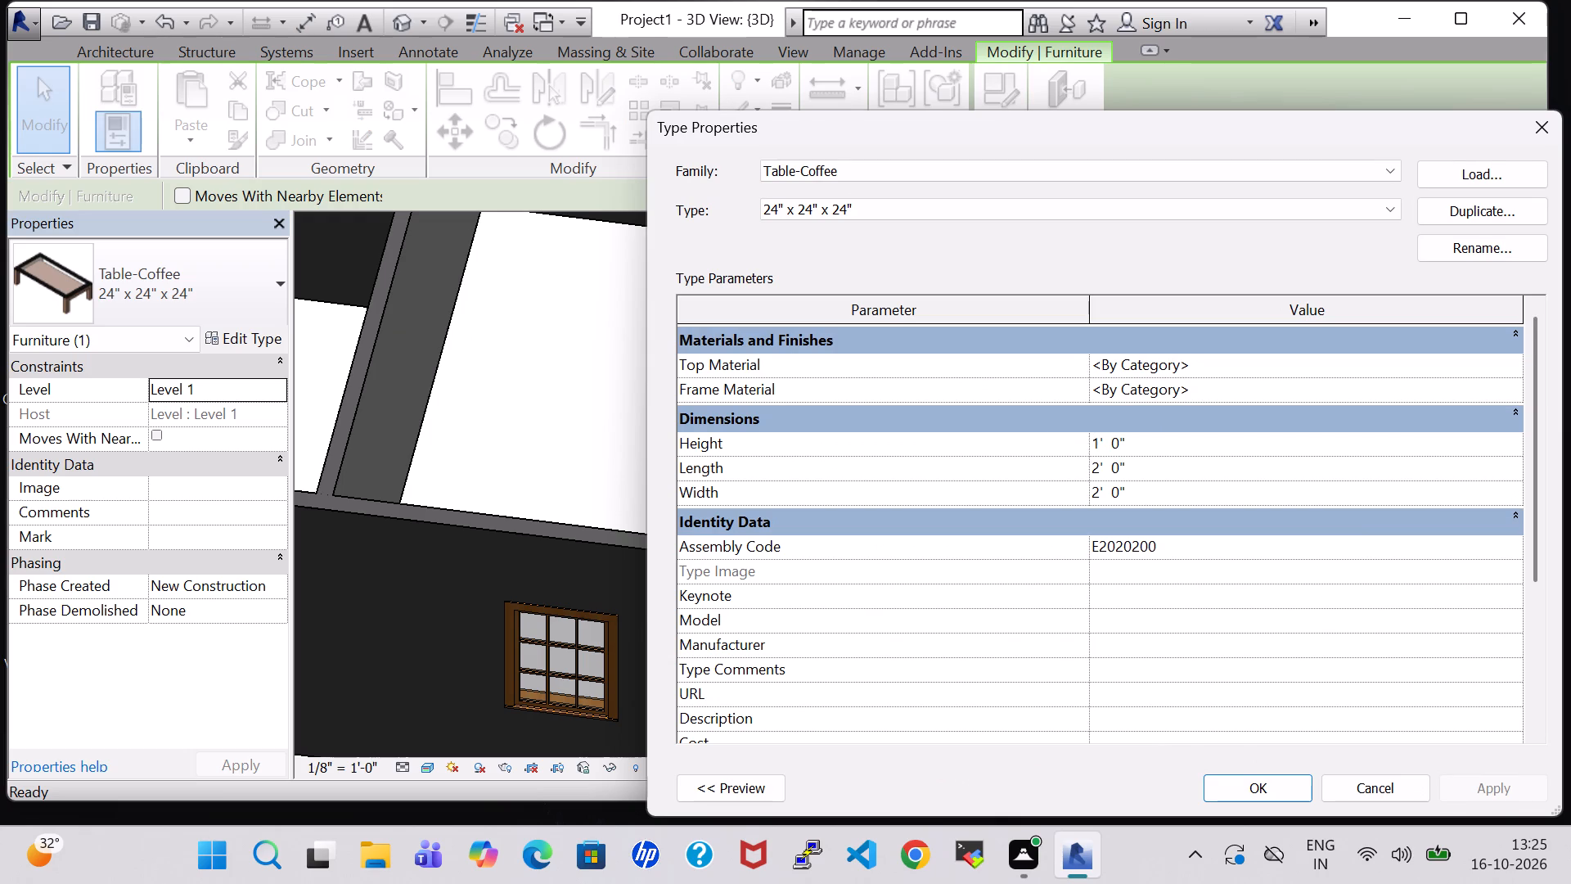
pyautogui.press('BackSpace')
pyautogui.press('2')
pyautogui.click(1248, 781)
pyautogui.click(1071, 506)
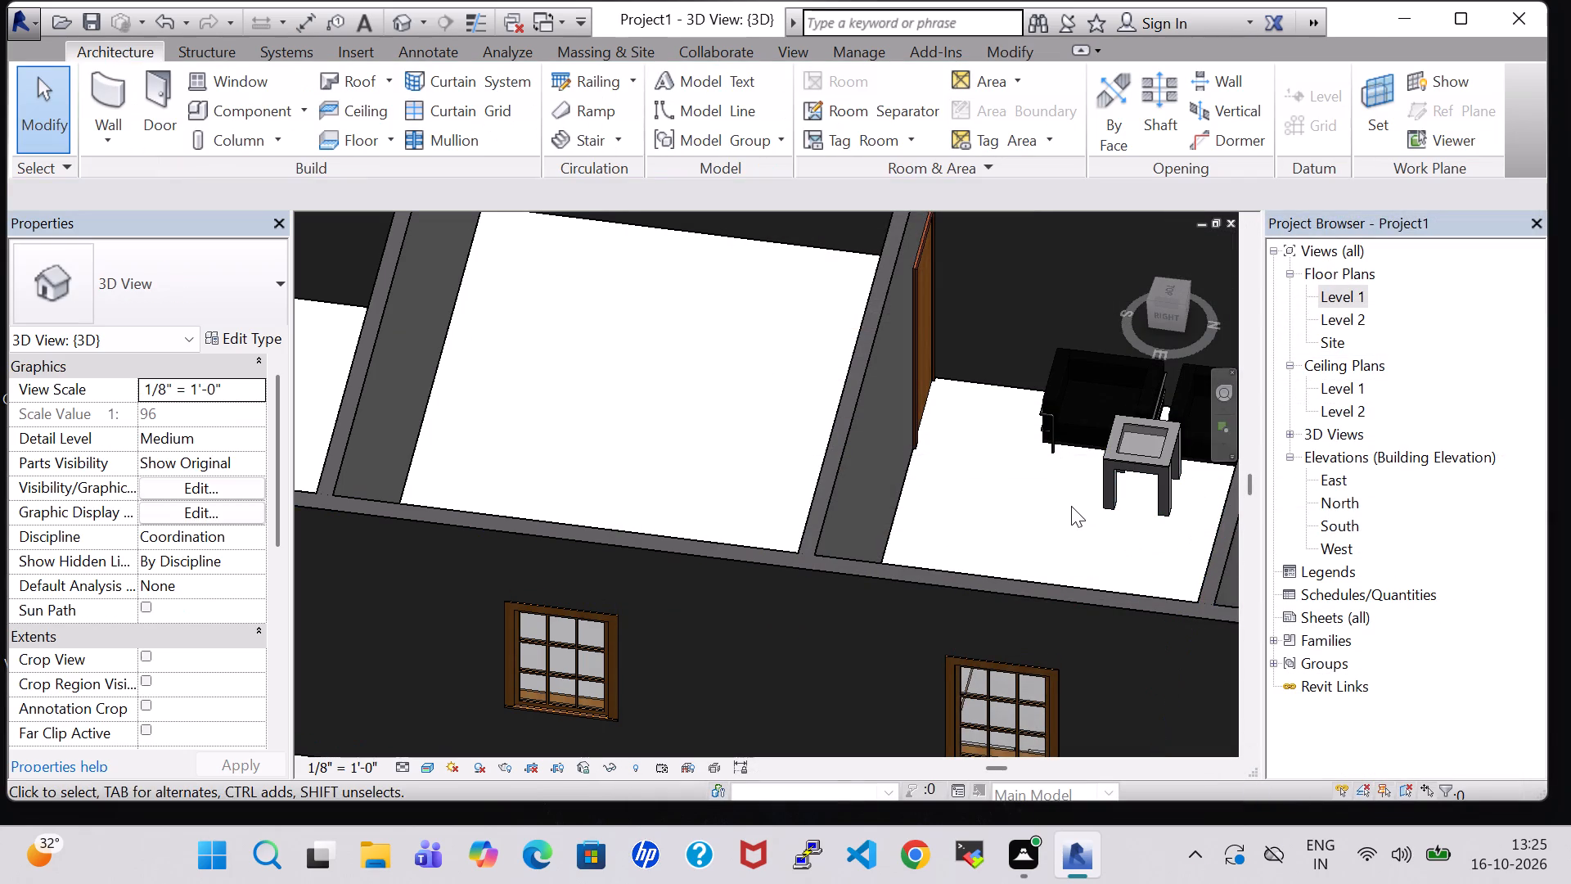
# Return to the Level 1 floor plan and nudge the second bedroom's coffee table further east and slightly north.
pyautogui.doubleClick(1346, 301)
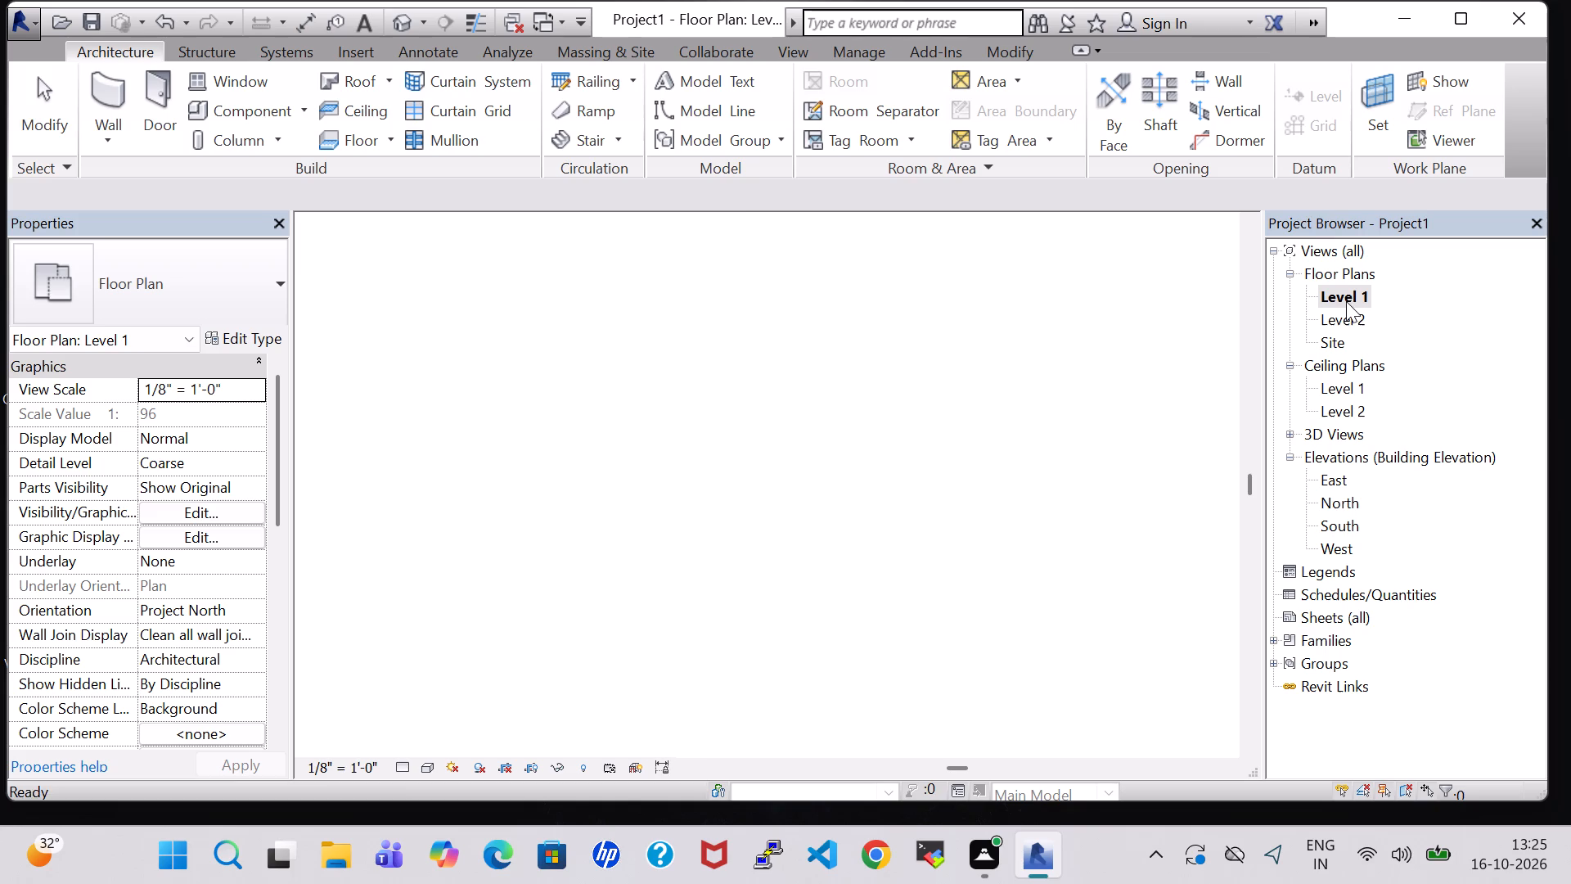
pyautogui.scroll(-7, 801, 444)
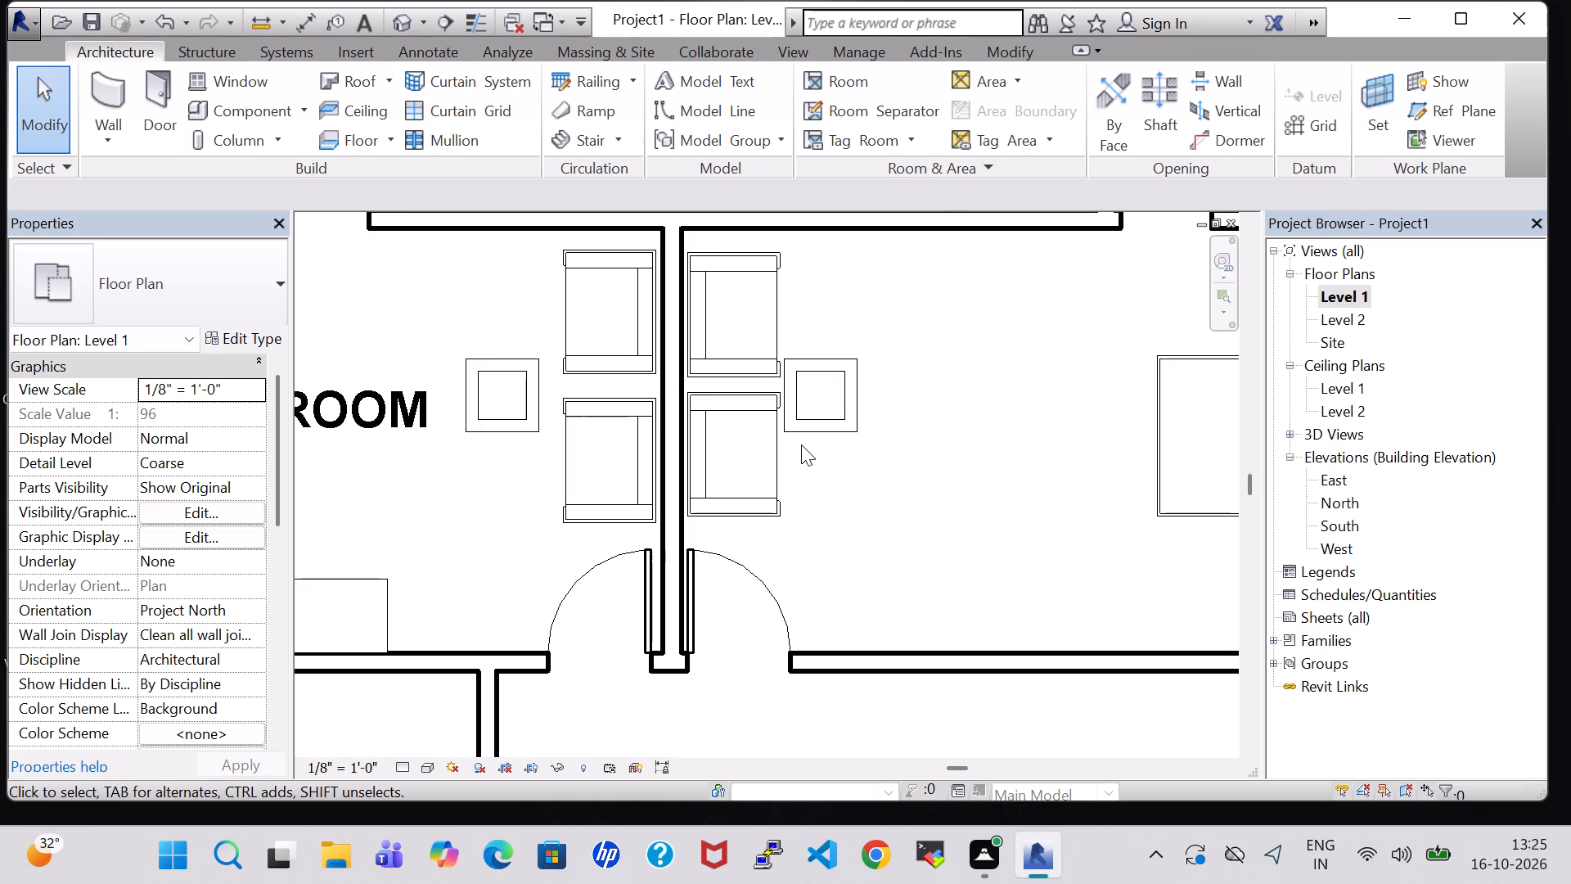
pyautogui.click(814, 422)
pyautogui.press('Right')
pyautogui.press('Right')
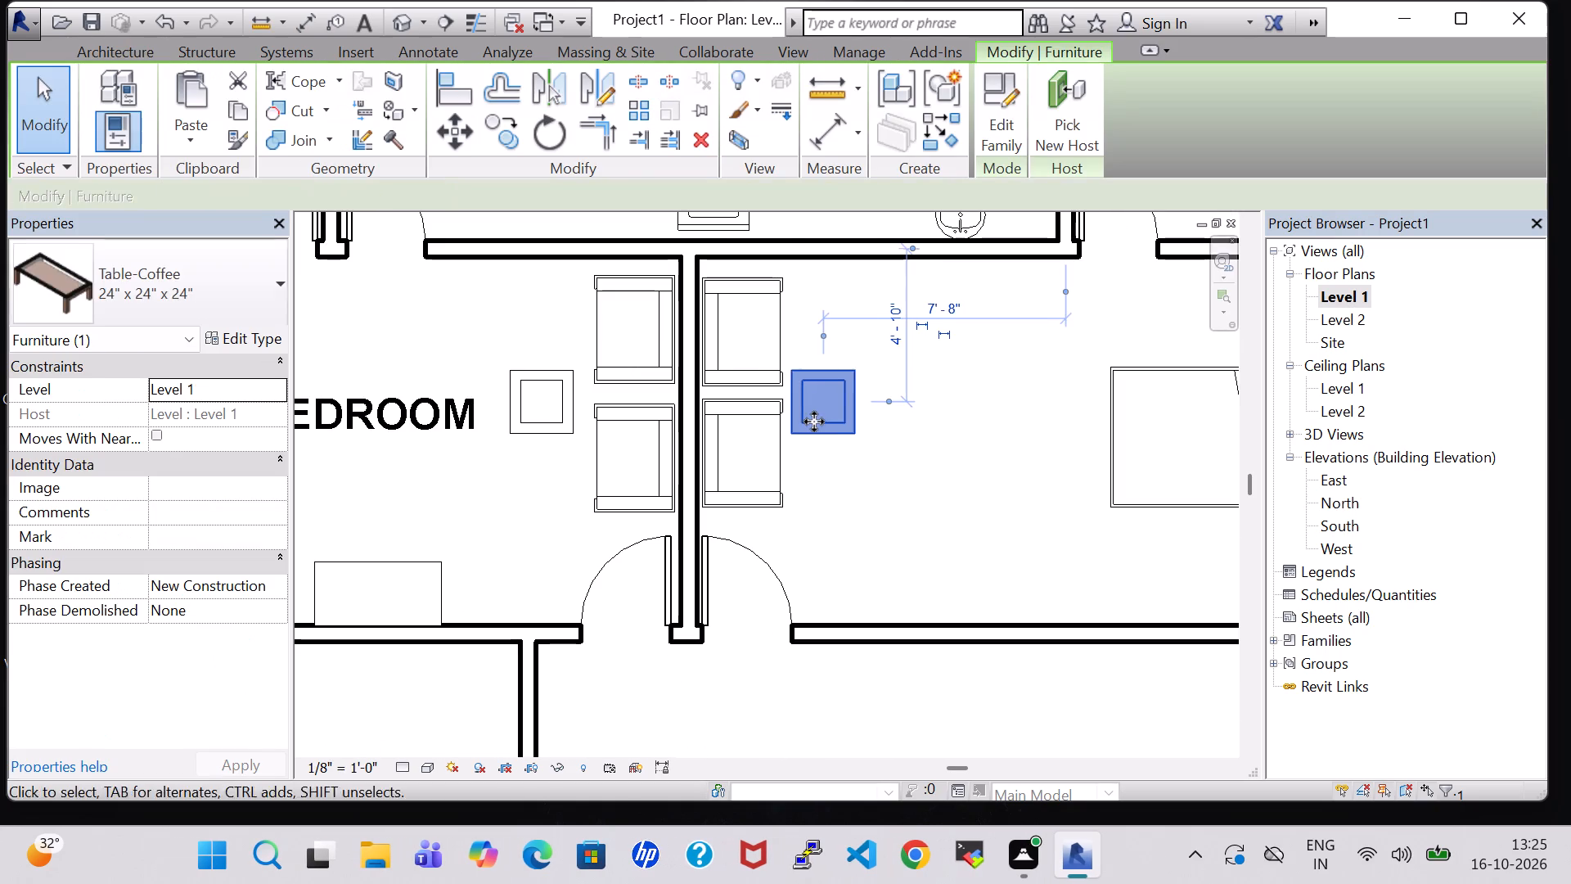
pyautogui.press('Up')
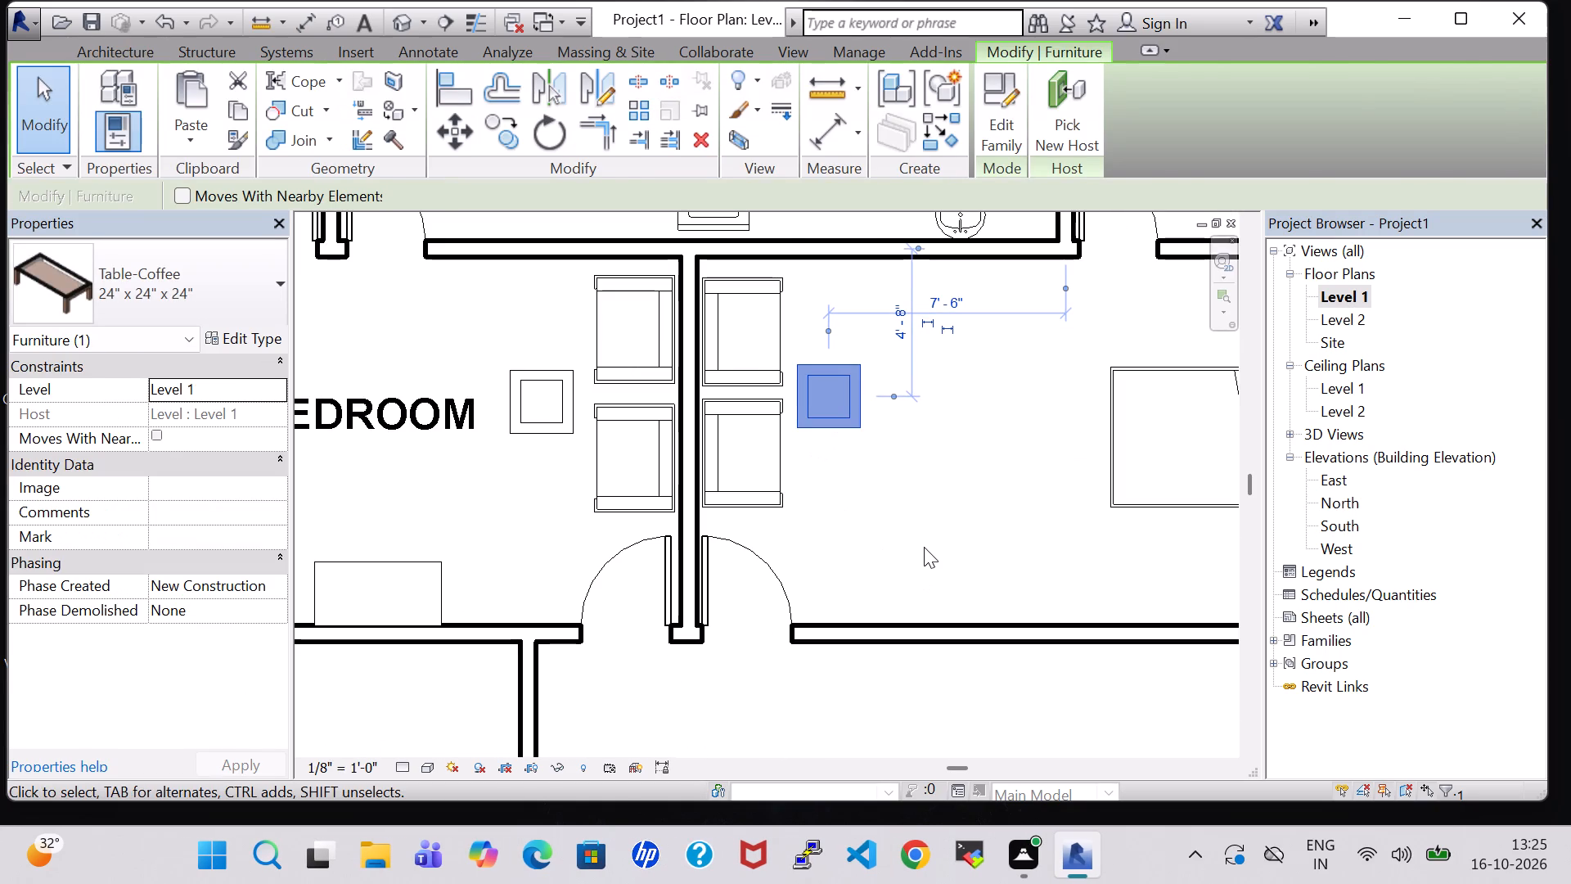
pyautogui.click(924, 547)
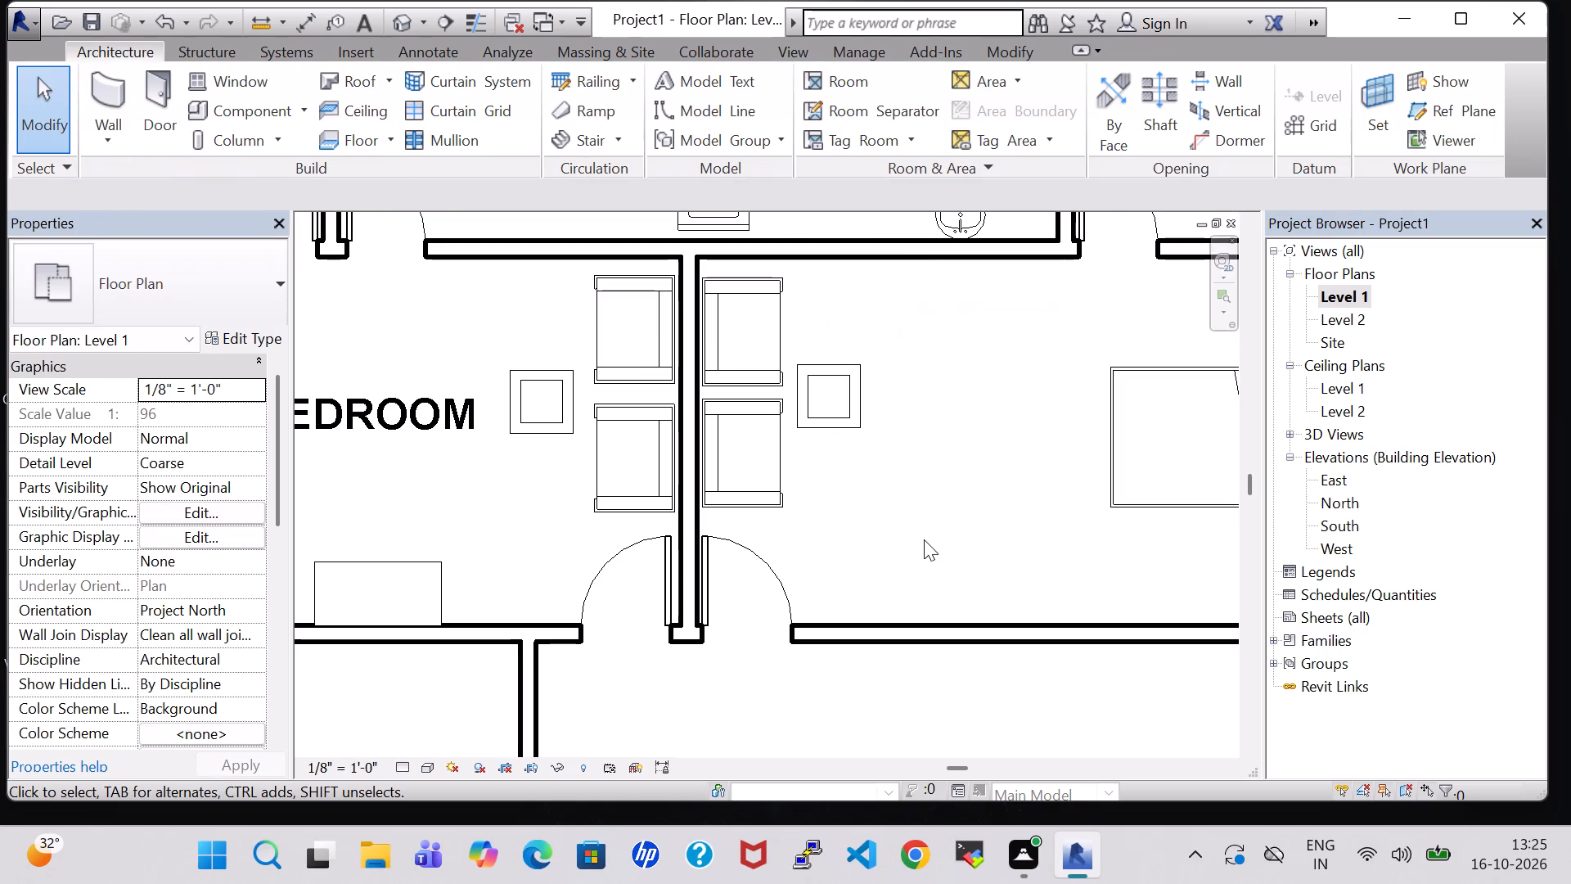
# Place a similar 24" x 24" Table-End in the second bedroom, just north of the bed near the east wall.
pyautogui.scroll(-4, 926, 454)
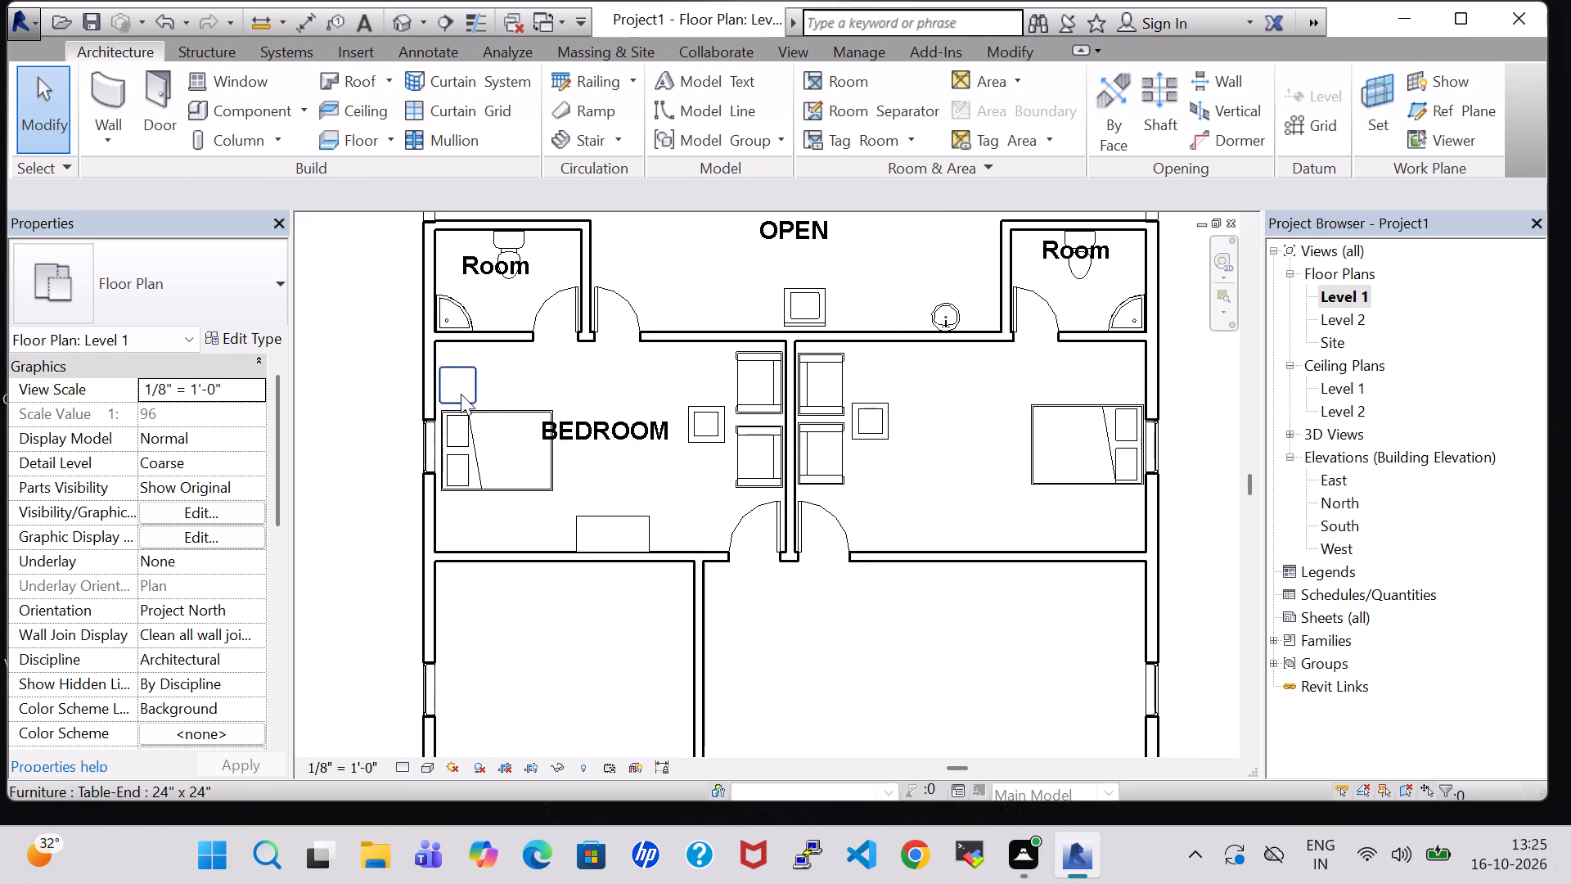
pyautogui.click(468, 384)
pyautogui.rightClick(468, 384)
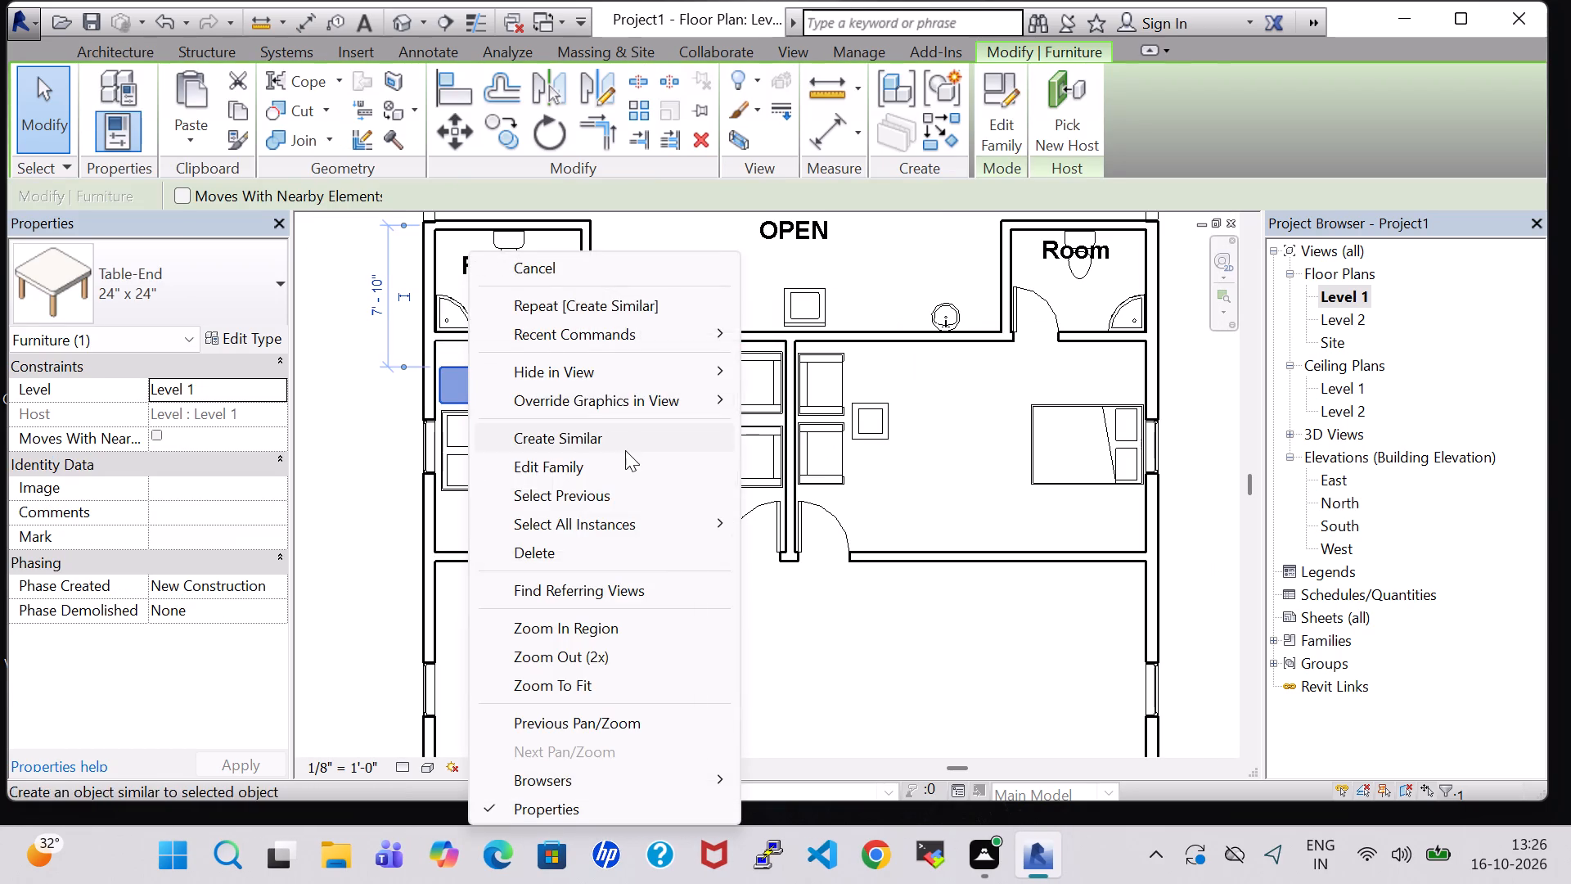
pyautogui.click(625, 450)
pyautogui.scroll(2, 1024, 483)
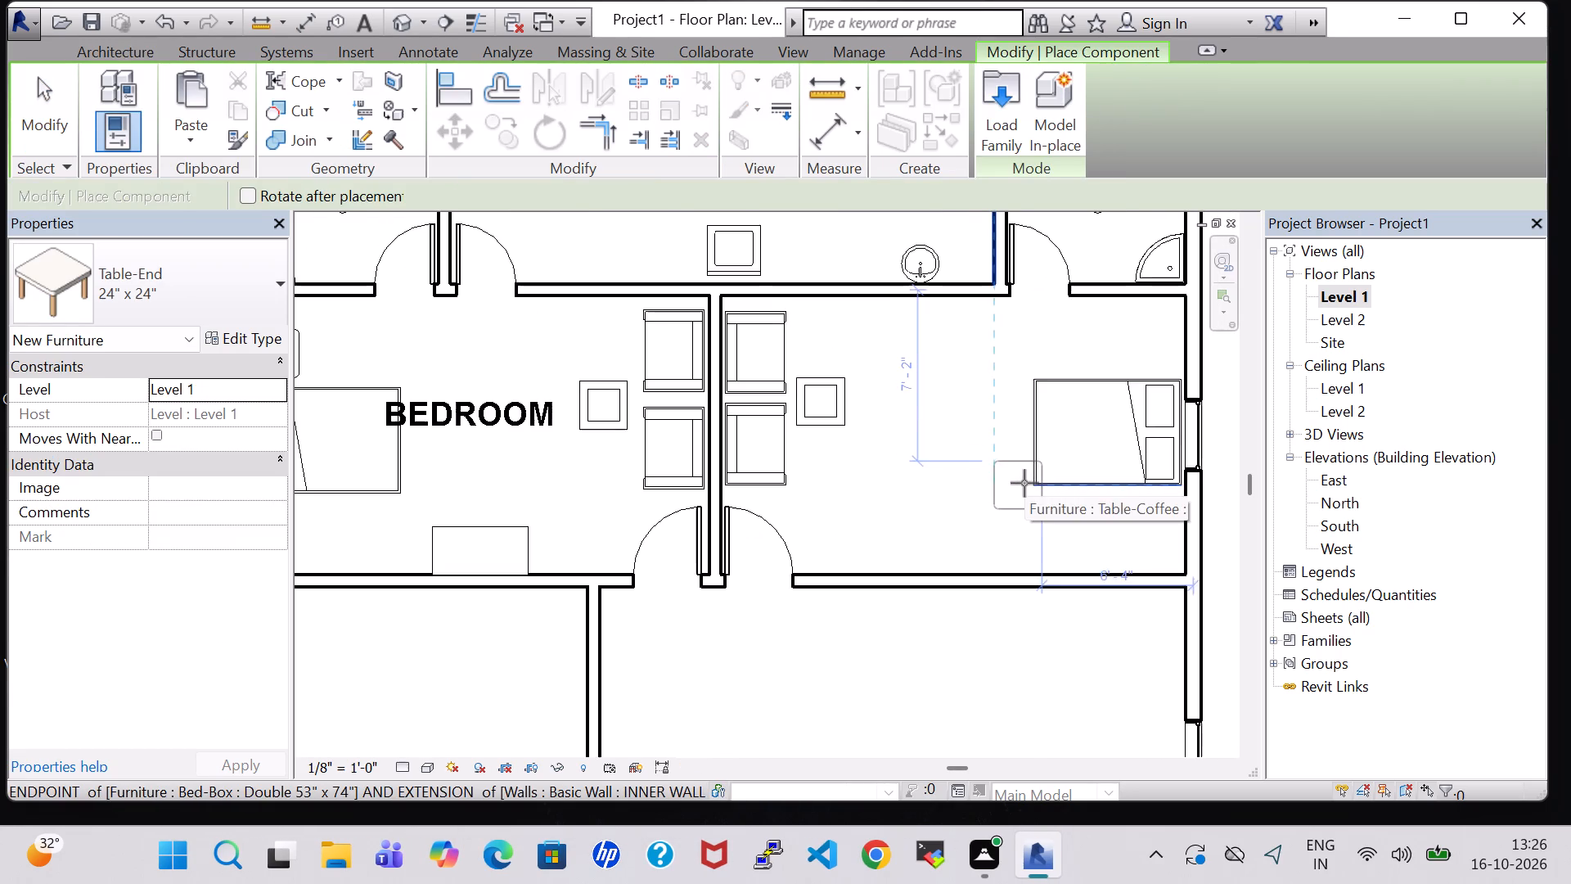
pyautogui.scroll(3, 1154, 344)
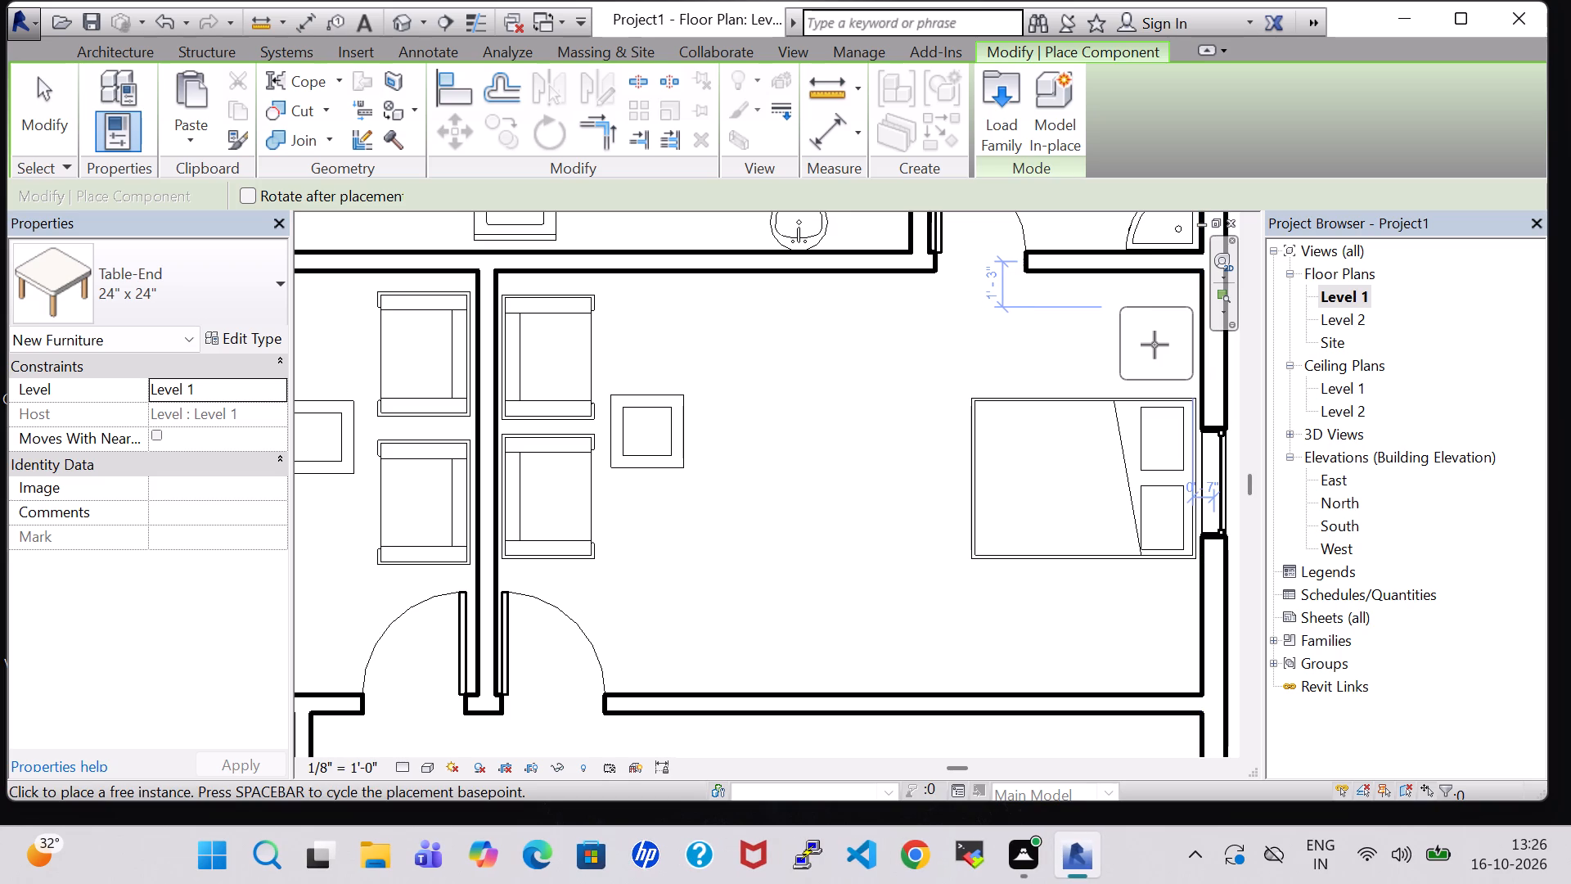
pyautogui.scroll(2, 1155, 345)
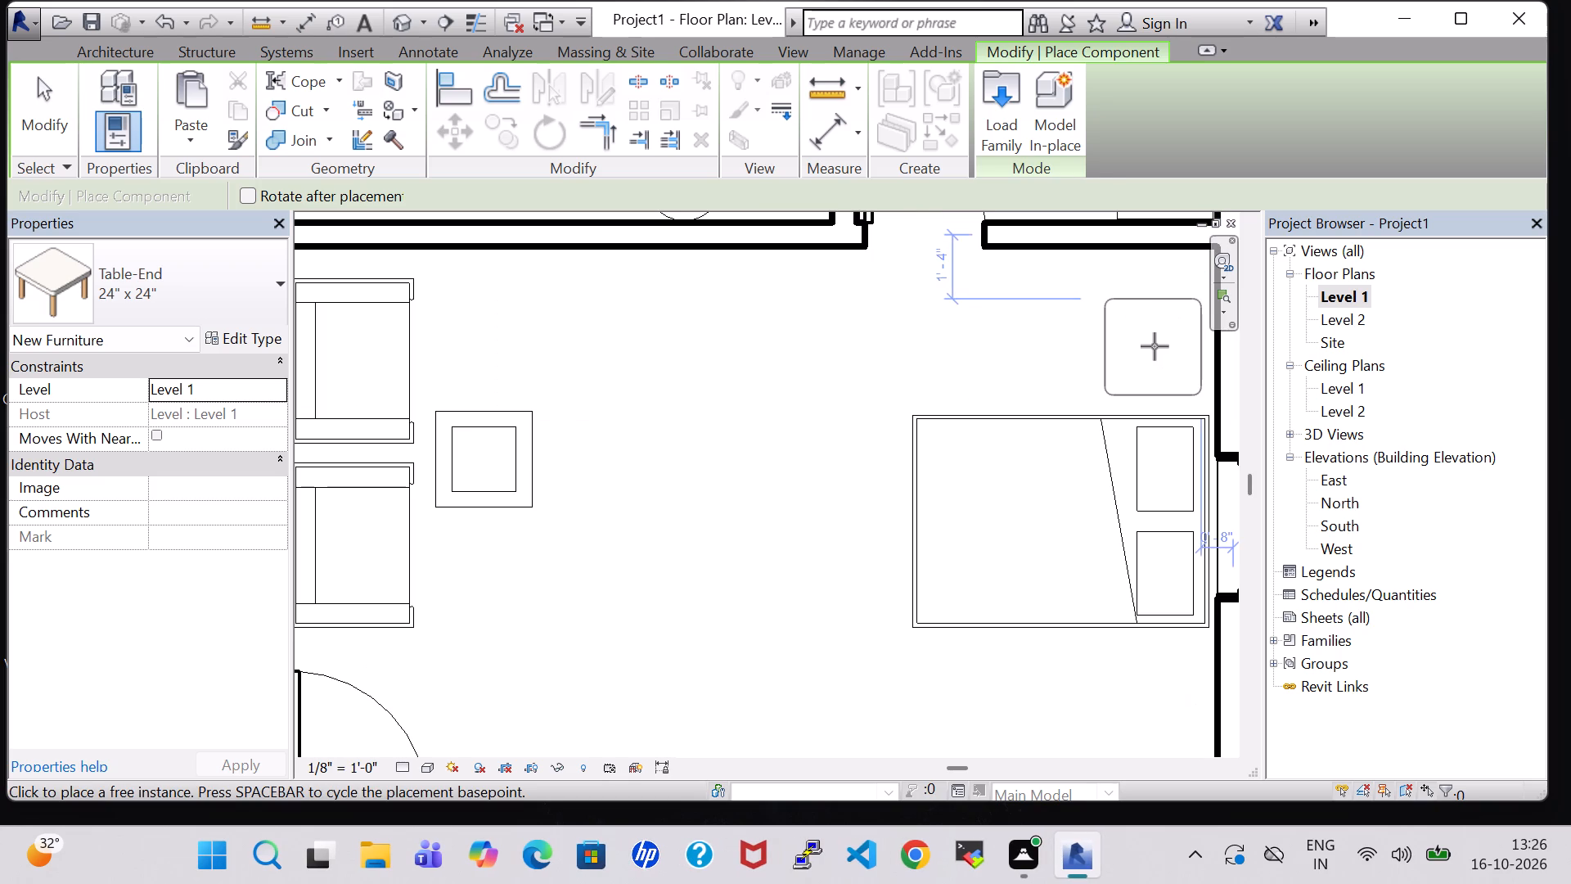
pyautogui.click(1155, 351)
pyautogui.scroll(-8, 1086, 438)
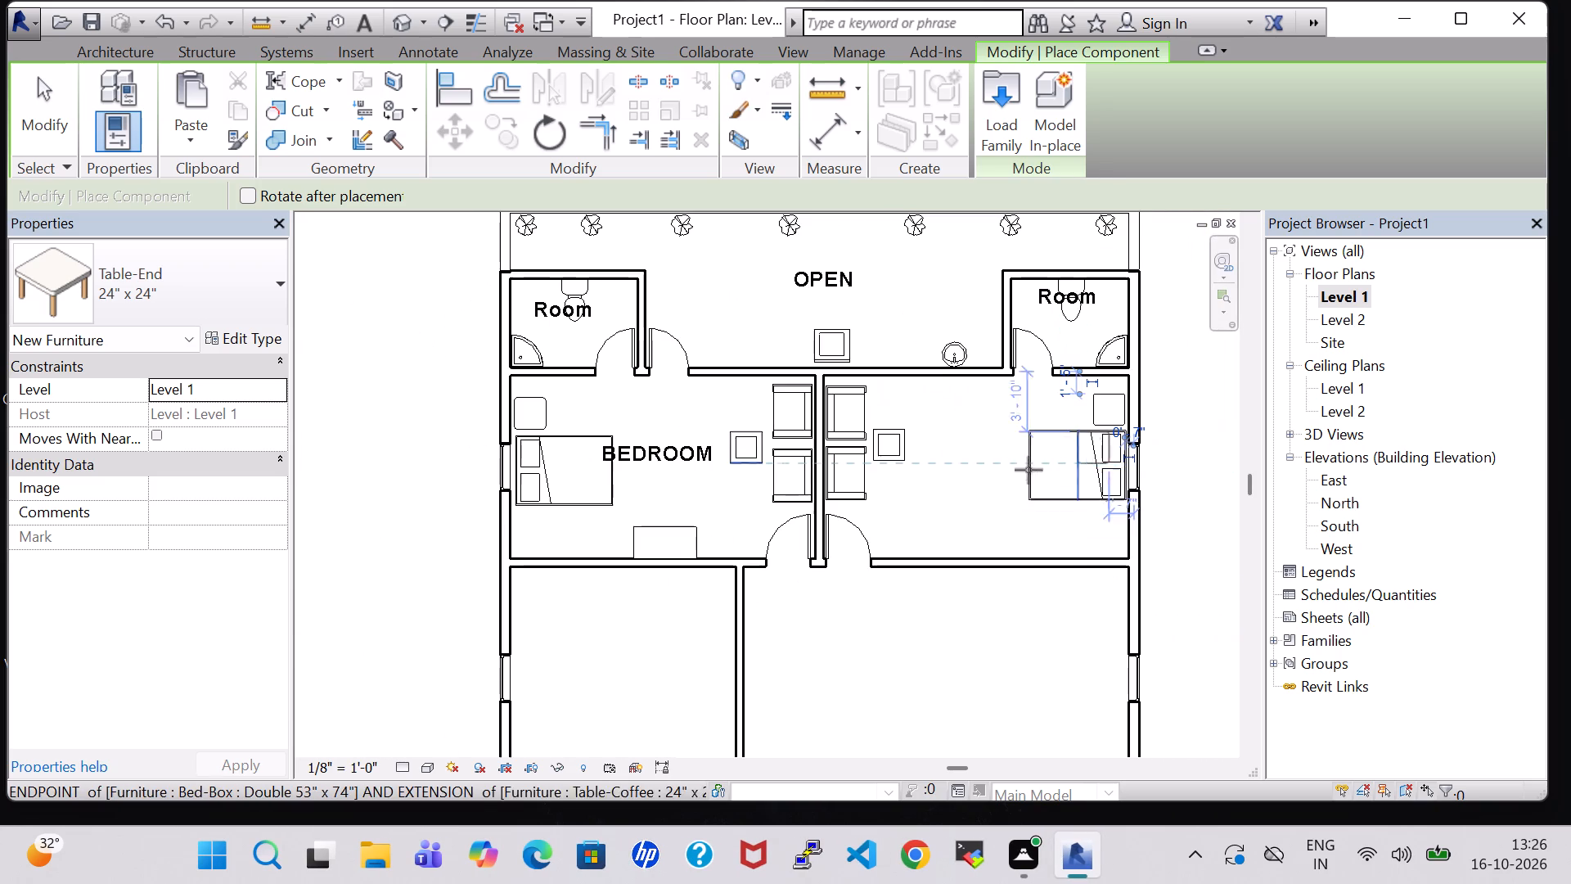
pyautogui.press('Escape')
pyautogui.press('Escape')
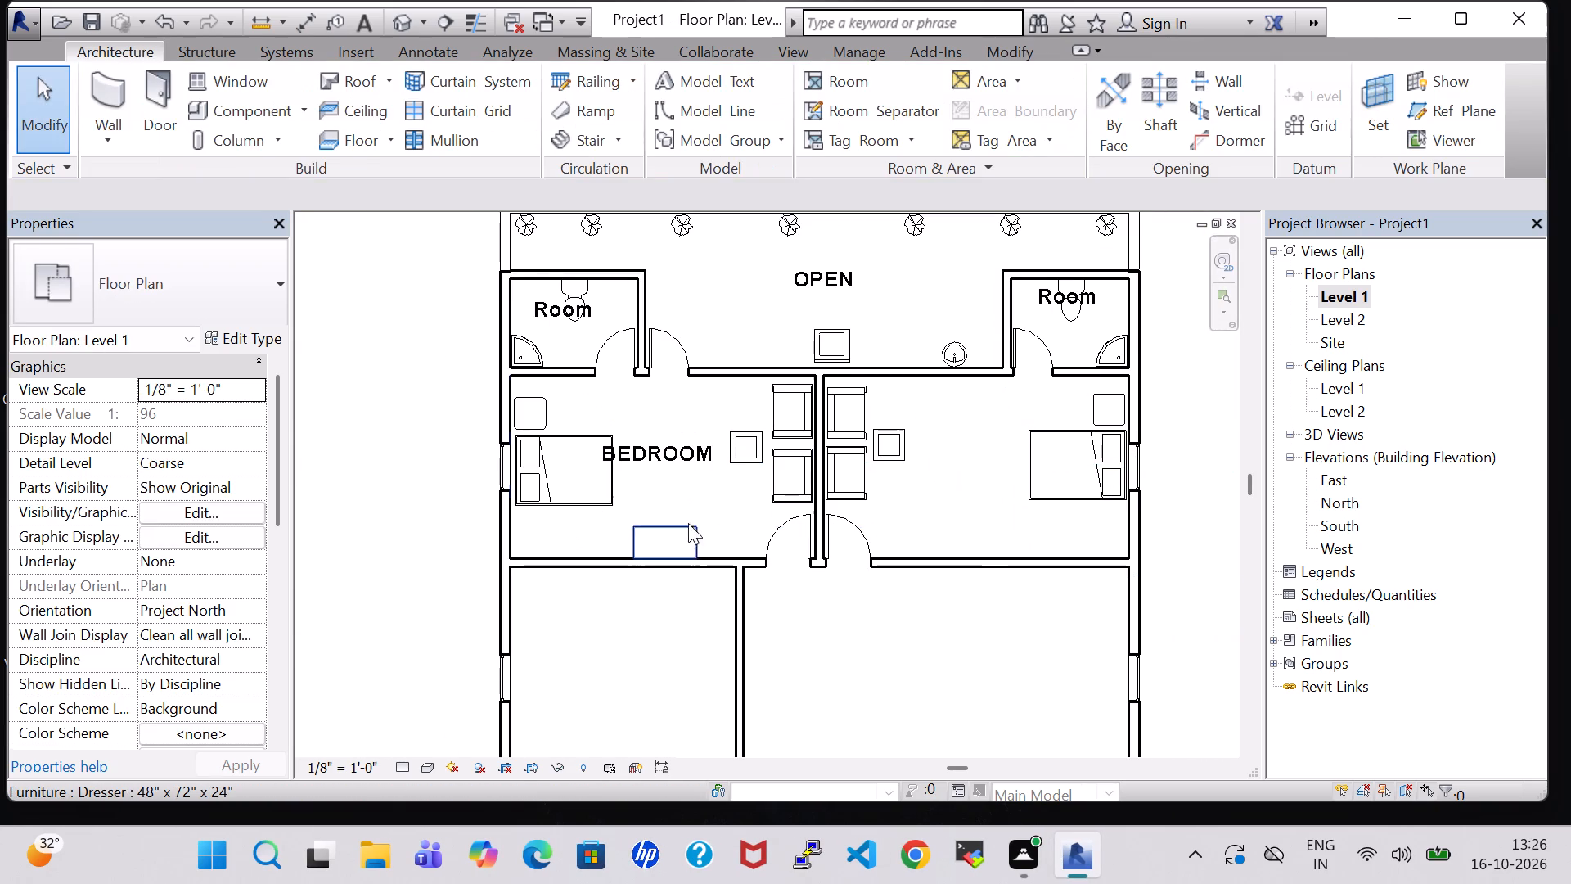
# Place a similar 48" x 72" x 24" dresser in the second bedroom, against the south wall between the door and the bed.
pyautogui.click(683, 528)
pyautogui.rightClick(683, 528)
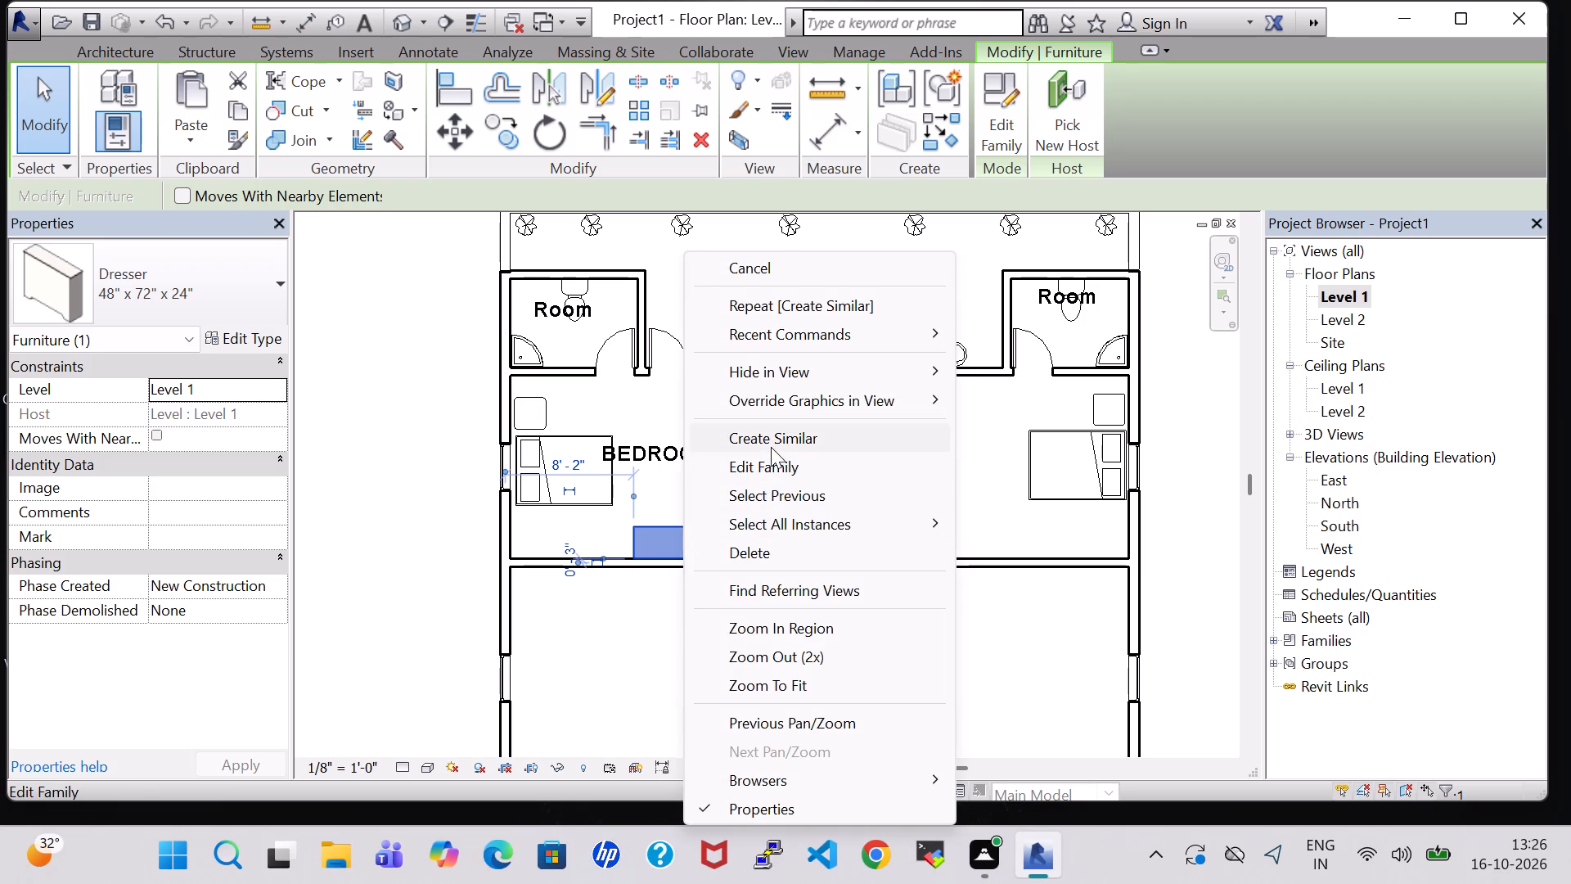
pyautogui.click(771, 447)
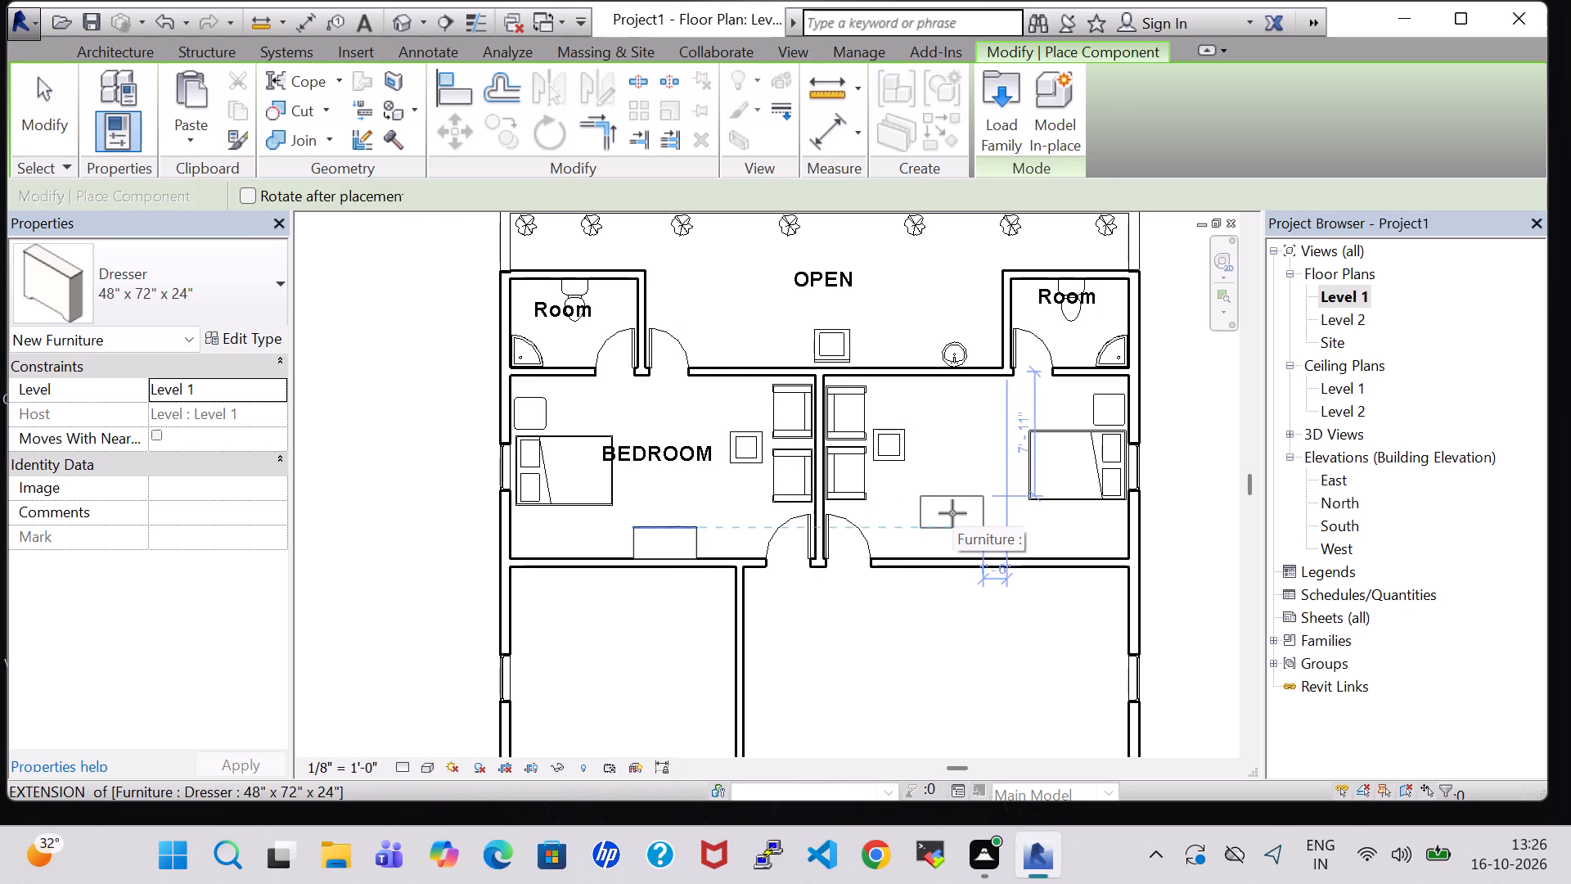
pyautogui.scroll(4, 952, 513)
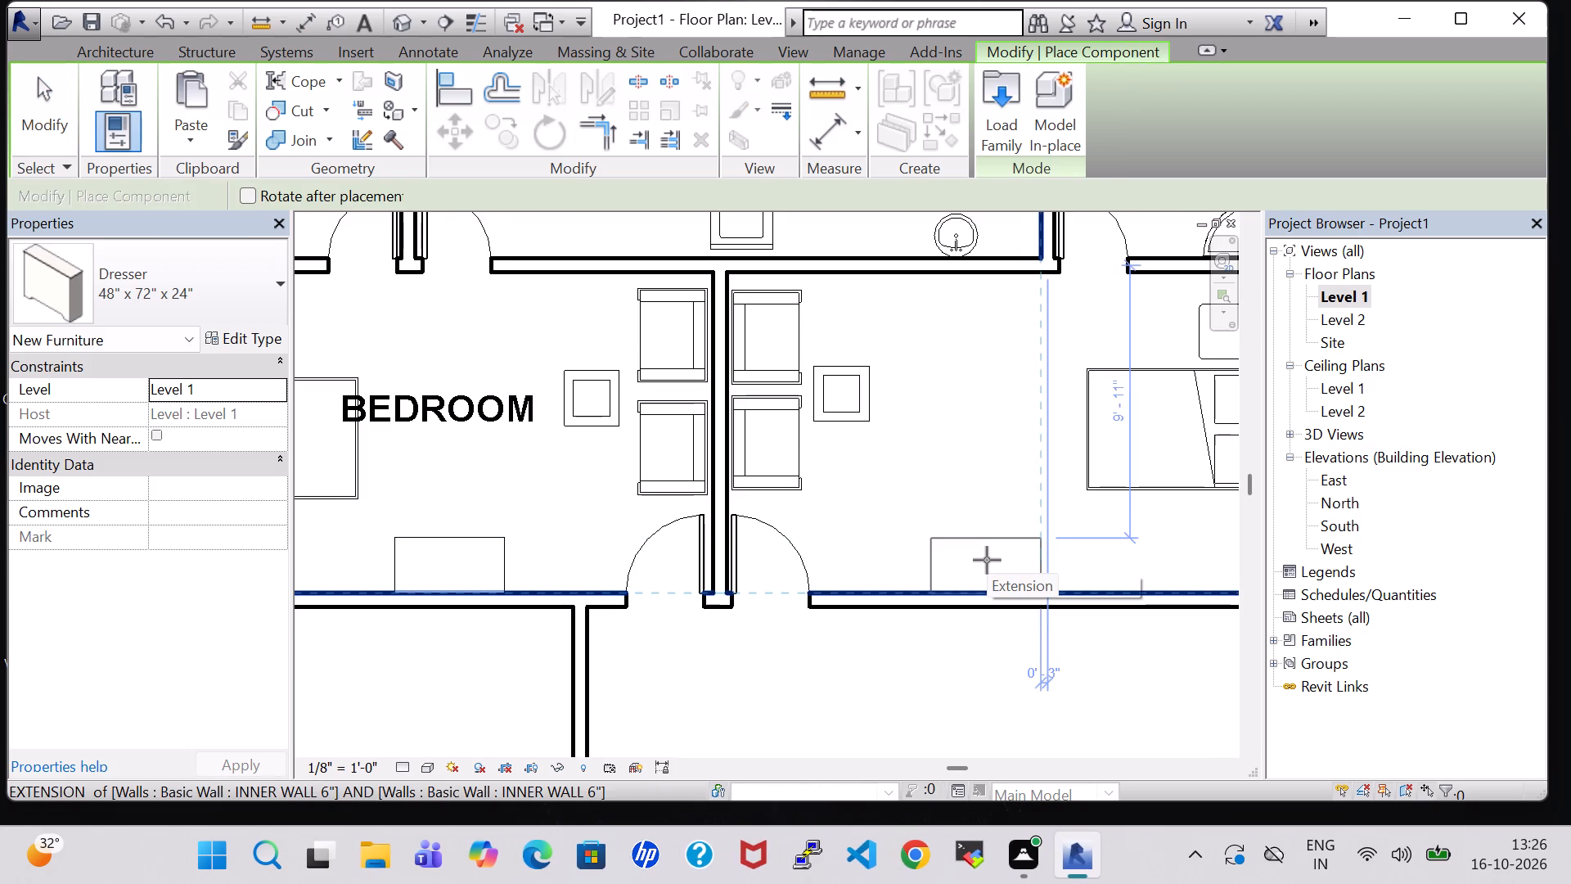
pyautogui.click(987, 560)
pyautogui.press('Escape')
pyautogui.press('Escape')
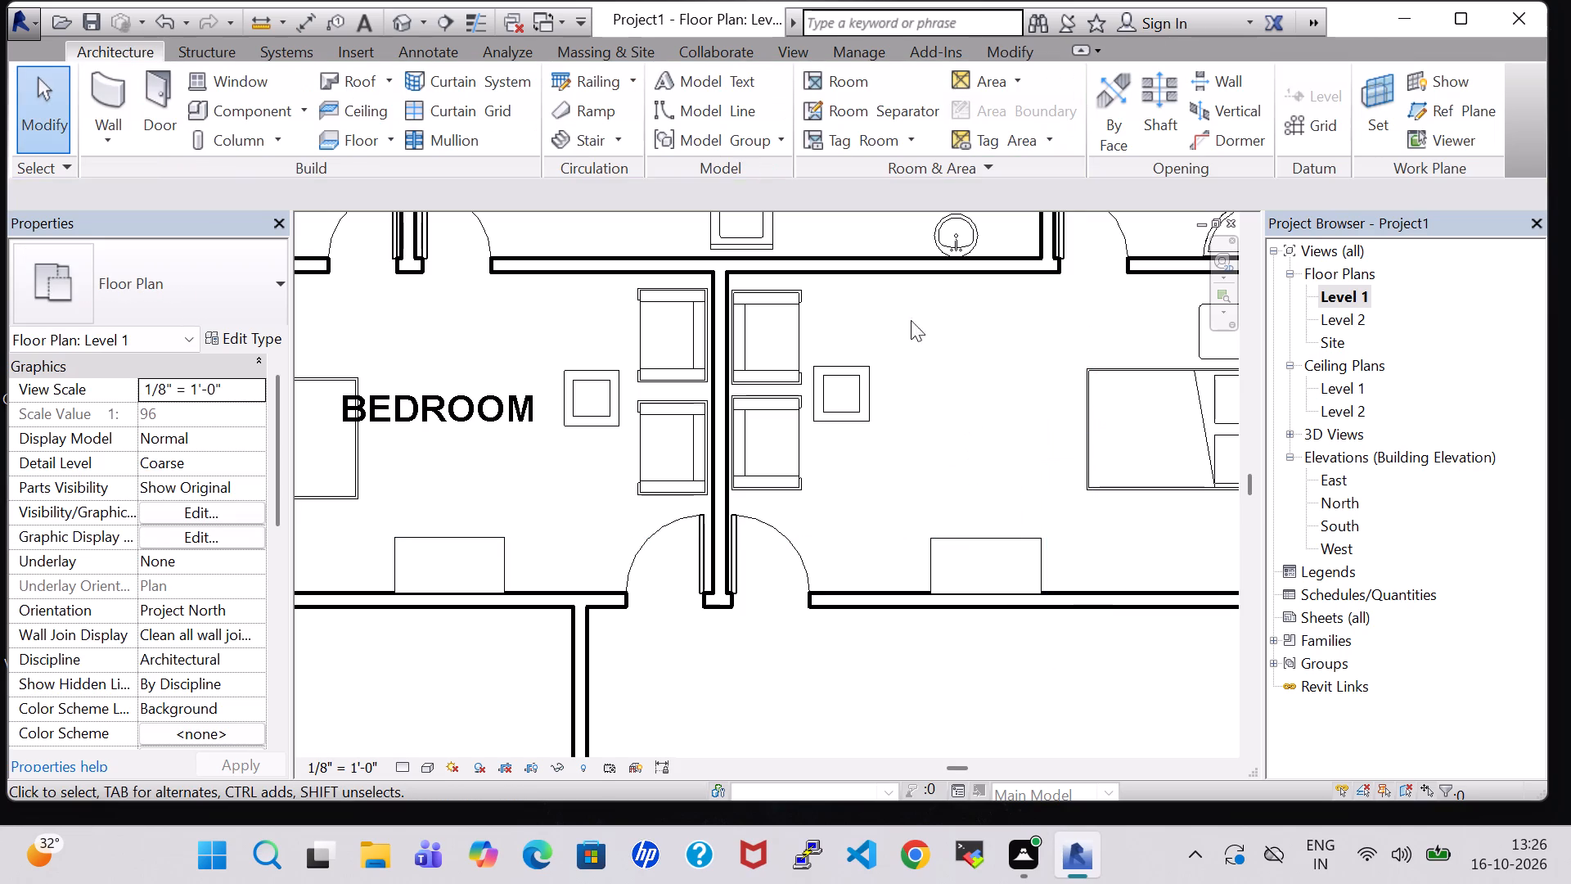
# In the 3D view, rotate the second bedroom's dresser 180° so its drawers face into the room.
pyautogui.click(395, 16)
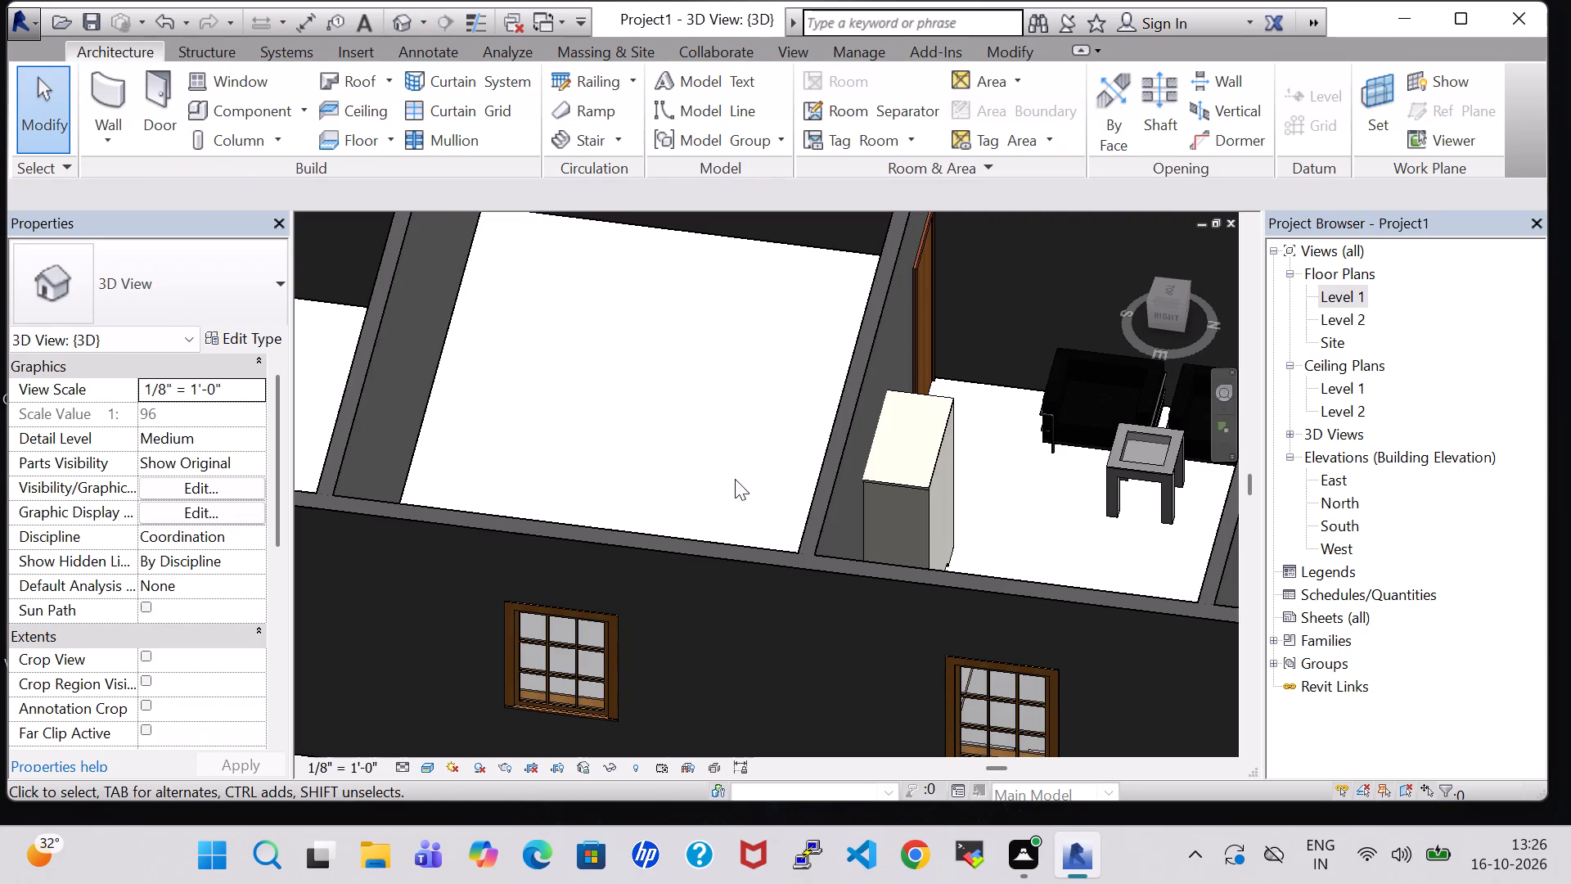
pyautogui.click(917, 482)
pyautogui.press('space')
pyautogui.press('space')
pyautogui.click(1061, 530)
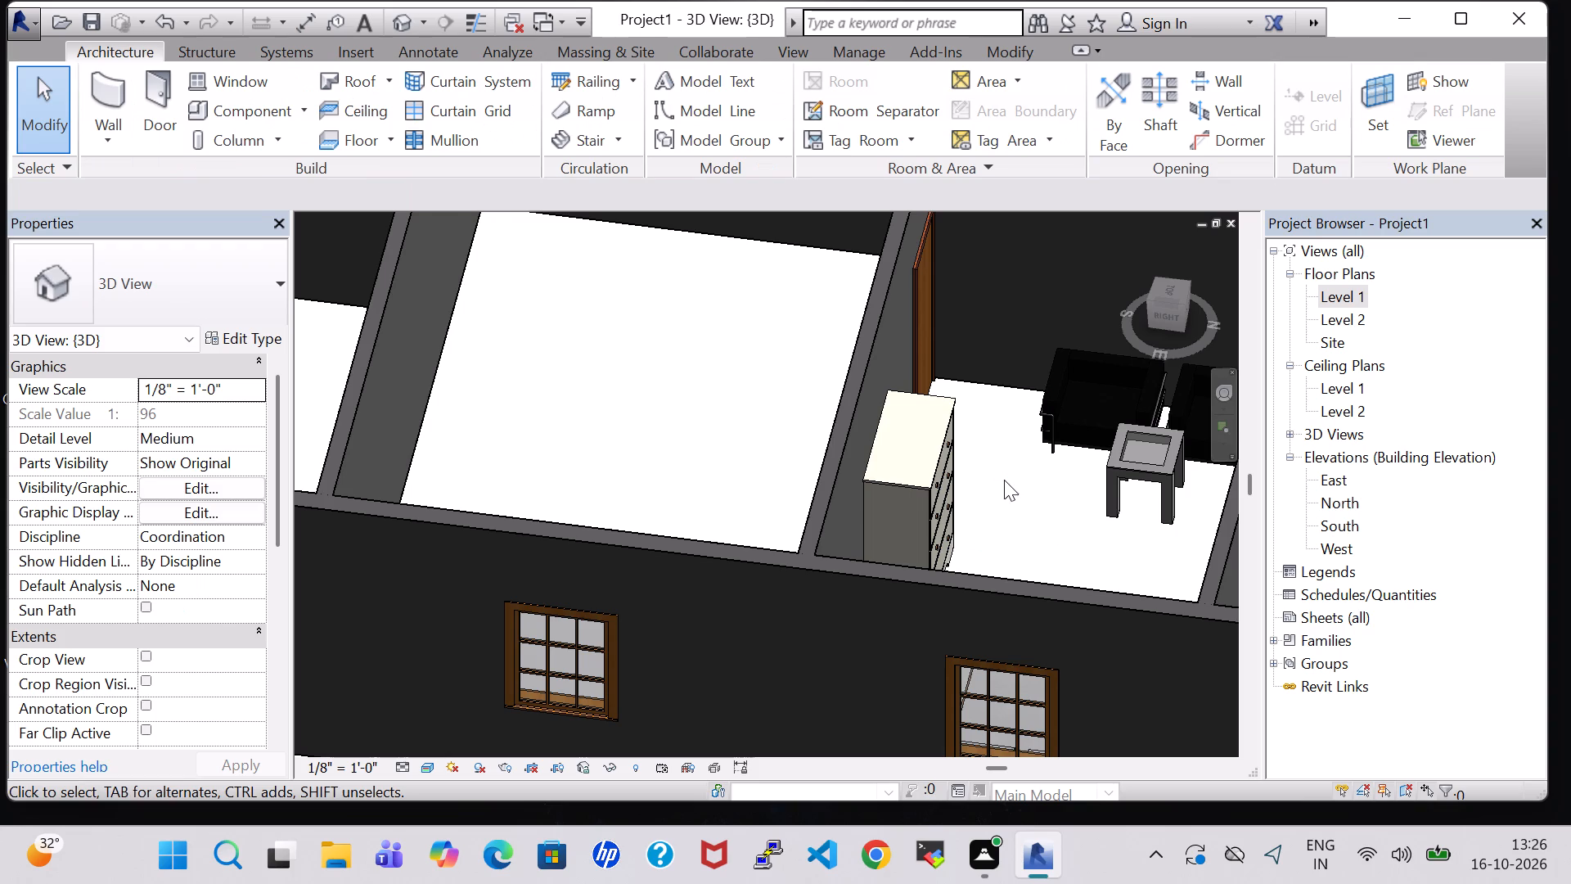
# Examine the second bedroom's furniture arrangement from several angles in 3D.
pyautogui.keyDown('shift'); pyautogui.moveTo(1004, 480); pyautogui.dragTo(889, 474, button='middle'); pyautogui.keyUp('shift')
pyautogui.keyDown('shift'); pyautogui.moveTo(880, 462); pyautogui.dragTo(903, 634, button='middle'); pyautogui.keyUp('shift')
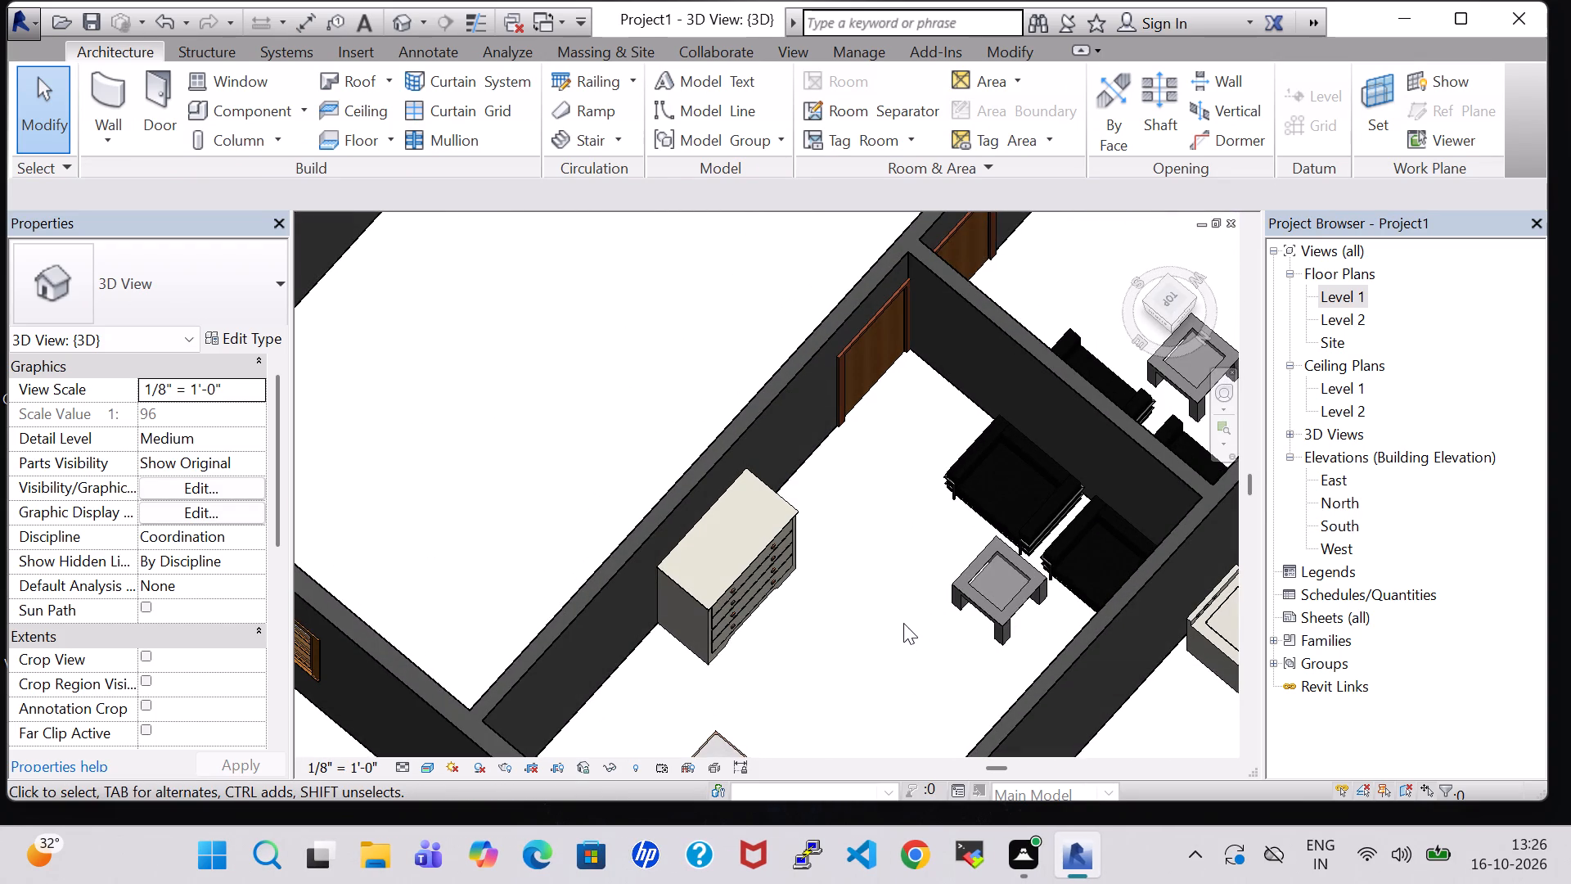
pyautogui.middleClick(854, 593)
pyautogui.moveTo(854, 649); pyautogui.dragTo(843, 438, button='middle')
pyautogui.keyDown('shift'); pyautogui.moveTo(843, 438); pyautogui.dragTo(843, 536, button='middle'); pyautogui.keyUp('shift')
pyautogui.moveTo(843, 536); pyautogui.dragTo(841, 485, button='middle')
pyautogui.scroll(1, 841, 485)
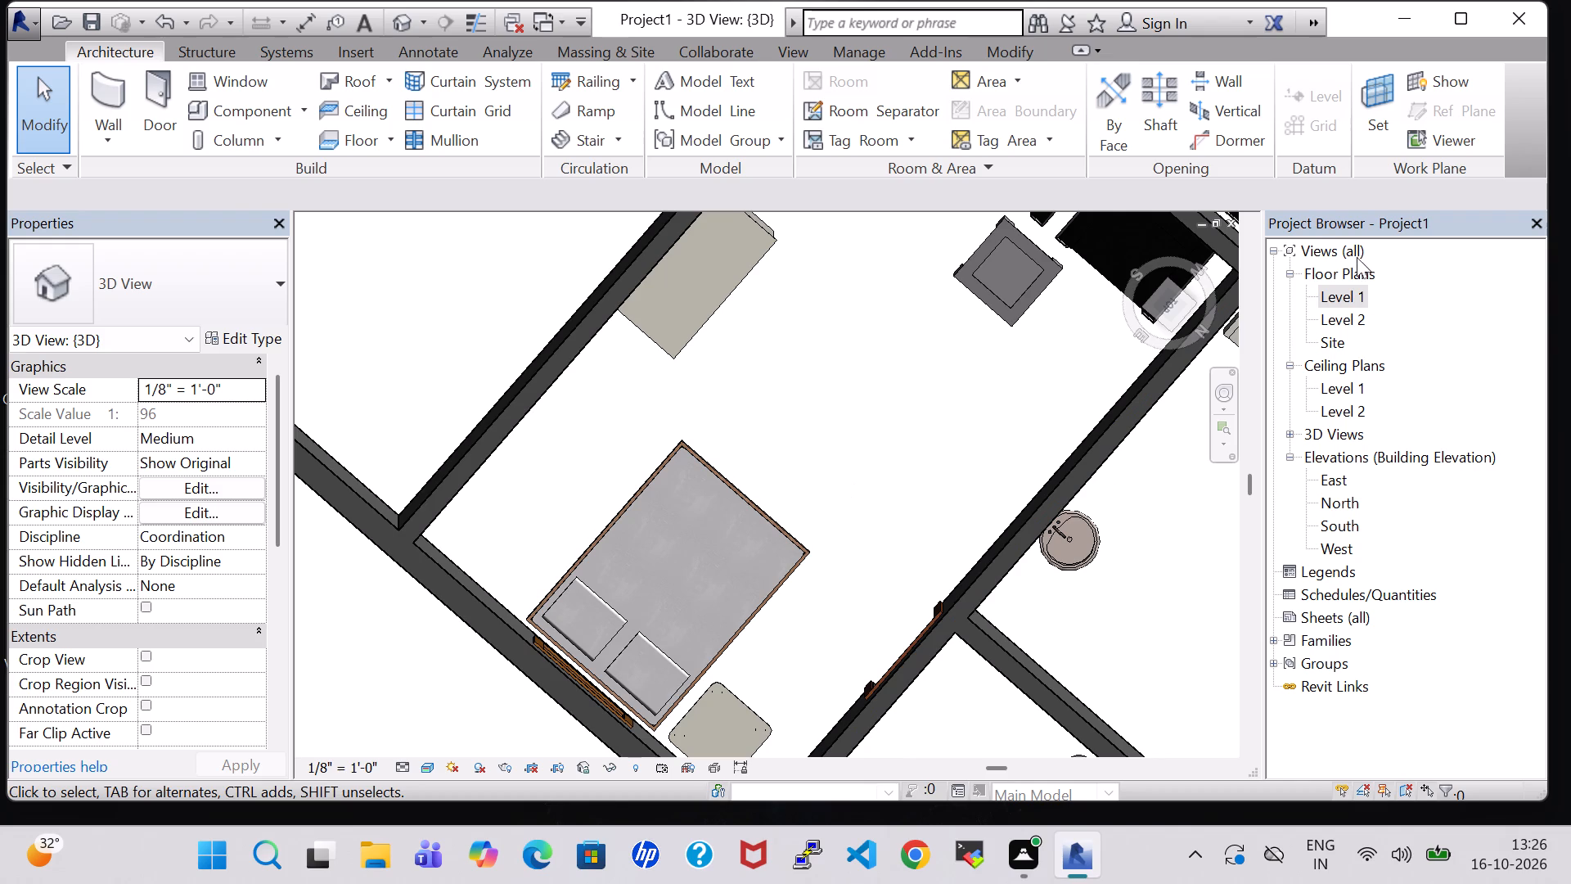
# Return to the Level 1 floor plan and place a tagged room in the second bedroom.
pyautogui.doubleClick(1355, 289)
pyautogui.scroll(-1, 930, 465)
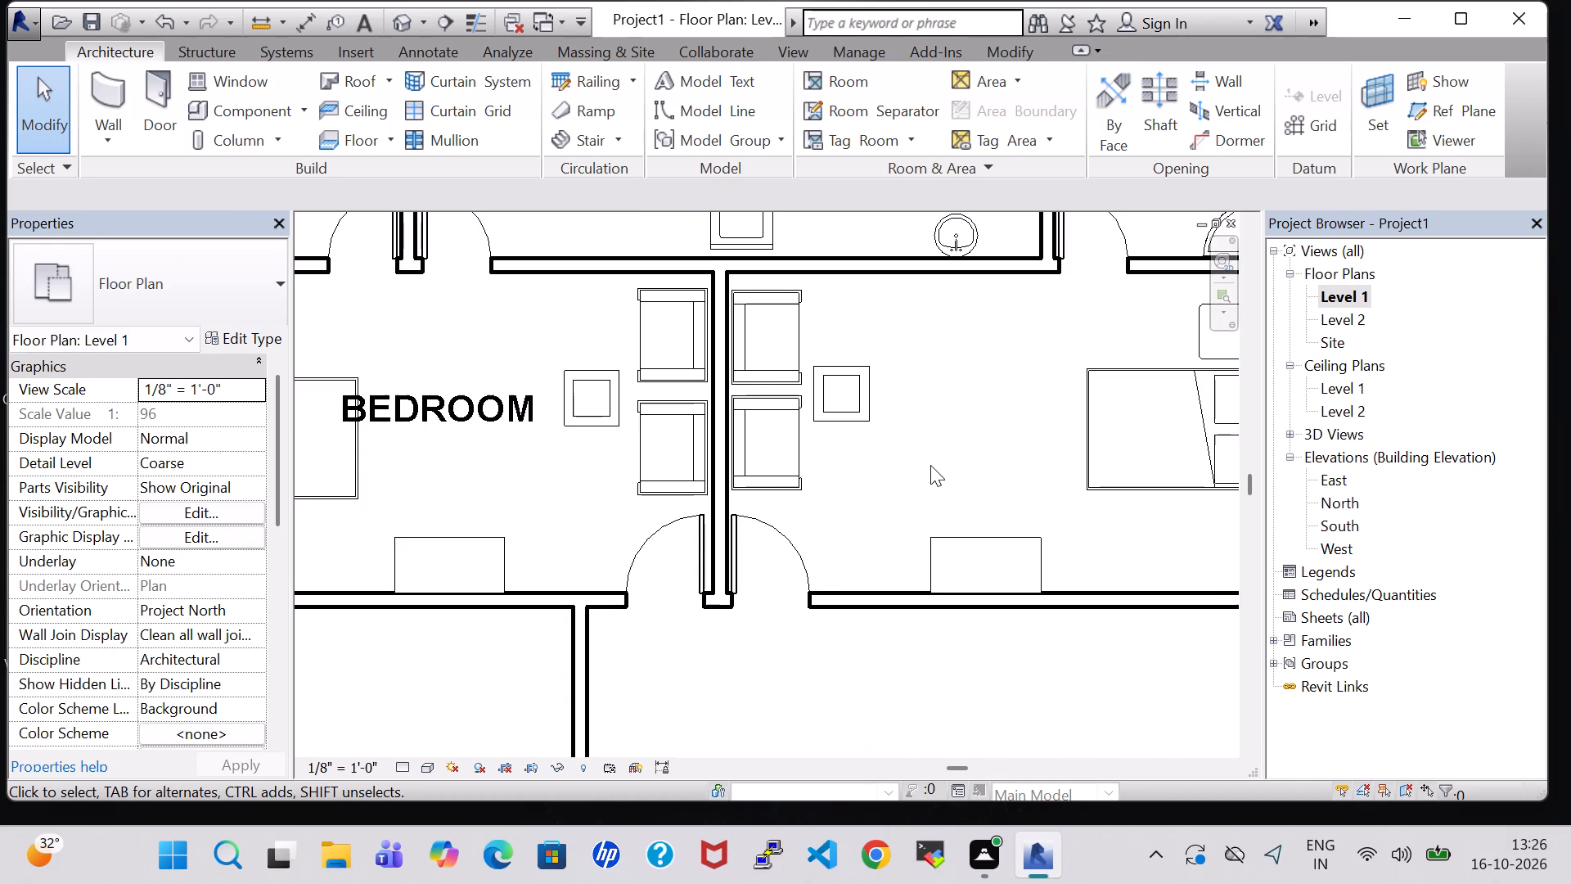
pyautogui.scroll(-3, 930, 465)
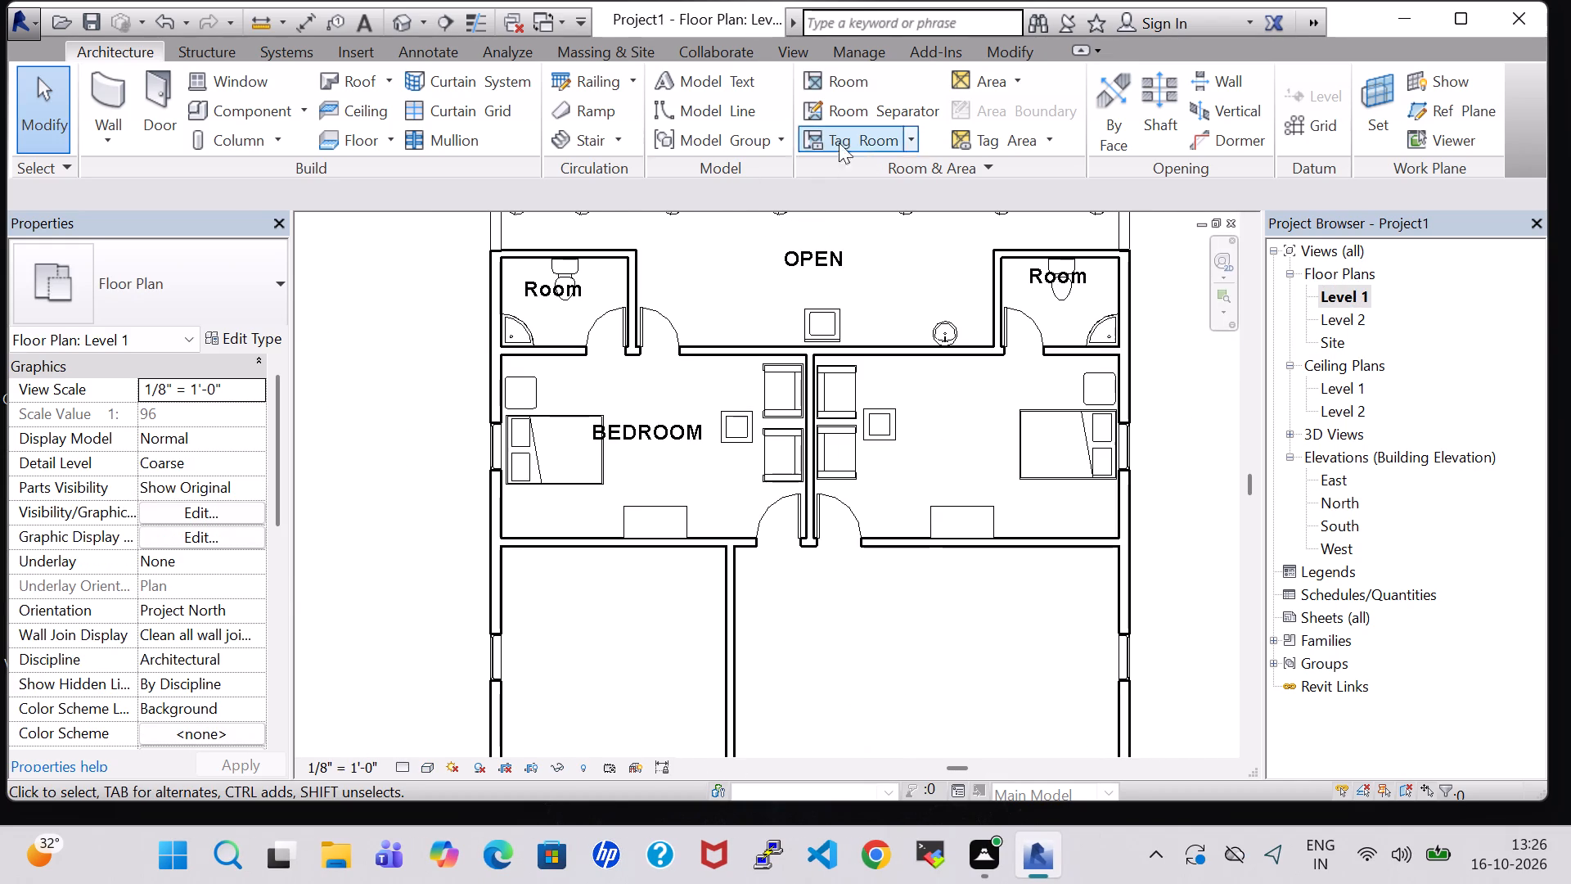
pyautogui.click(833, 82)
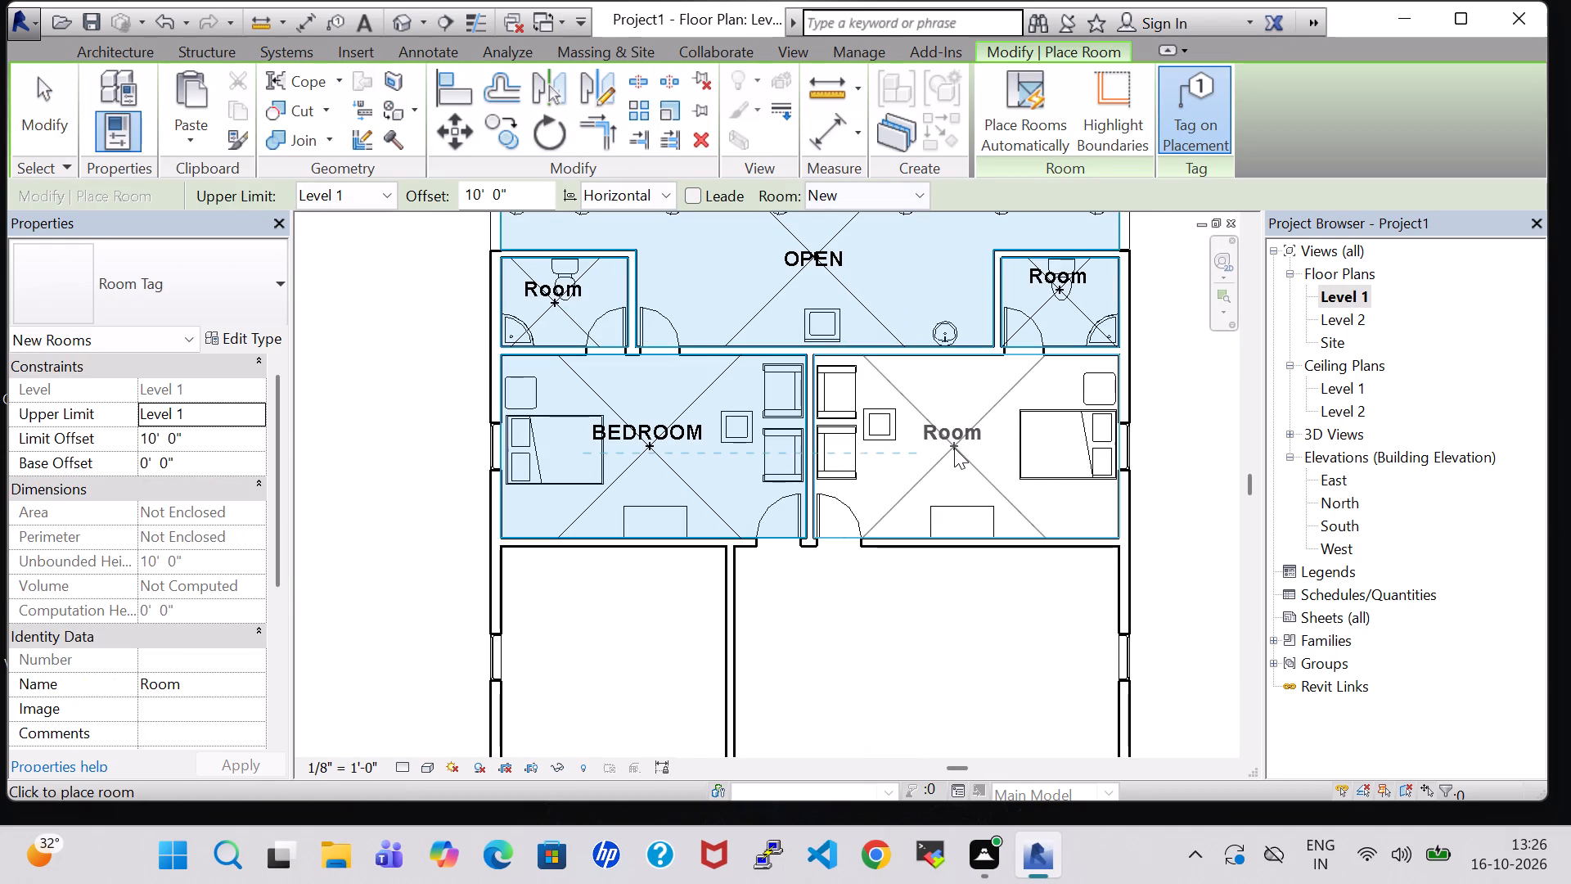
pyautogui.click(954, 448)
pyautogui.press('Escape')
pyautogui.press('Escape')
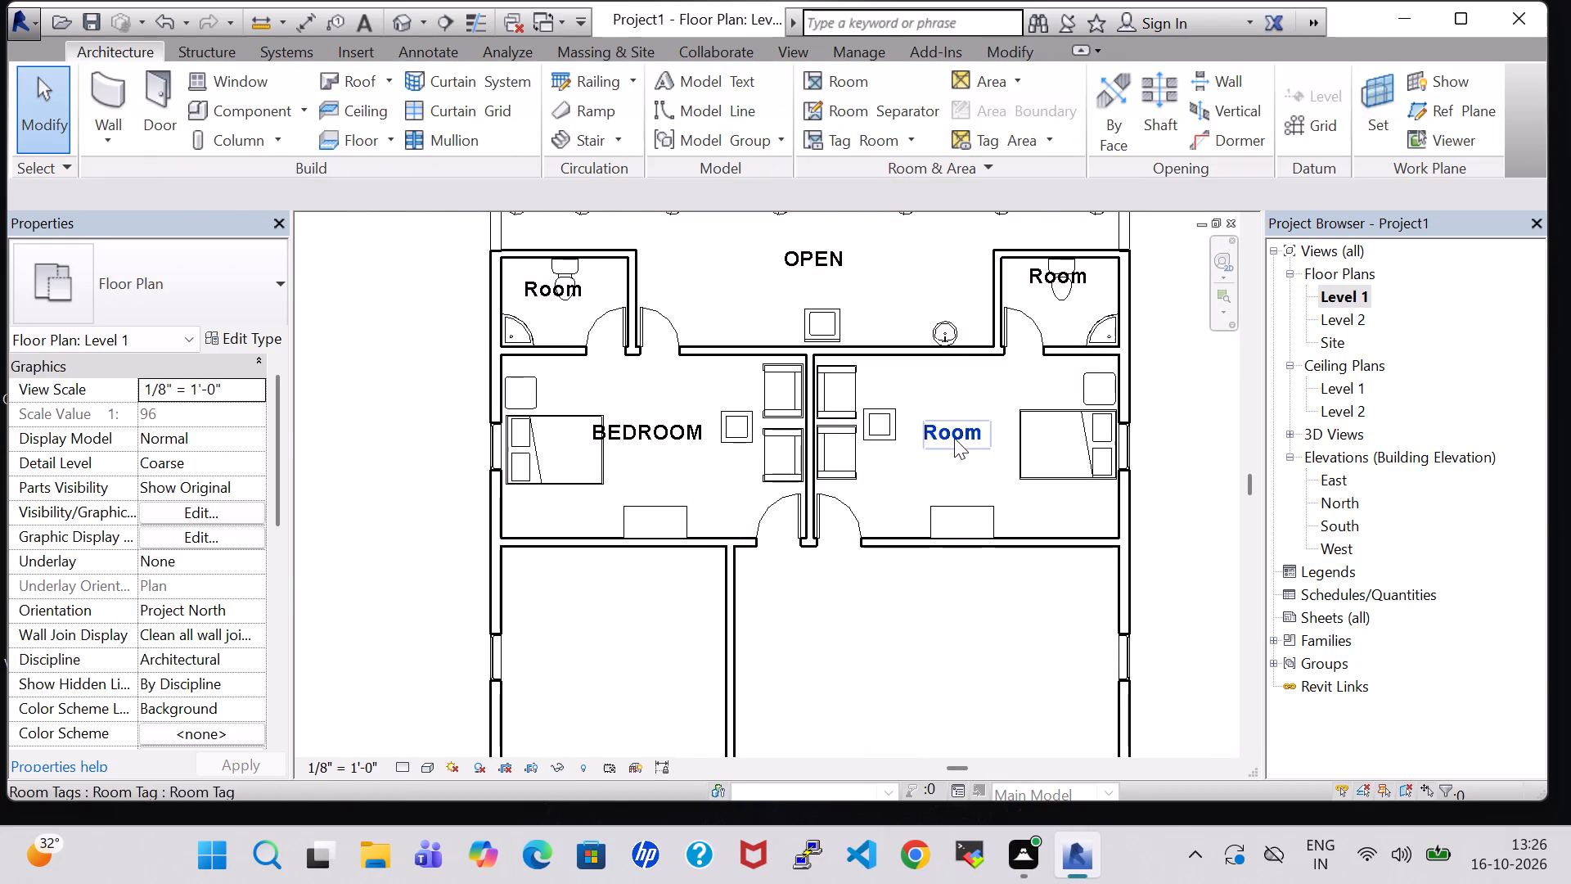
# Rename the second bedroom's room tag as BEDROOM.
pyautogui.doubleClick(954, 438)
pyautogui.press('BackSpace')
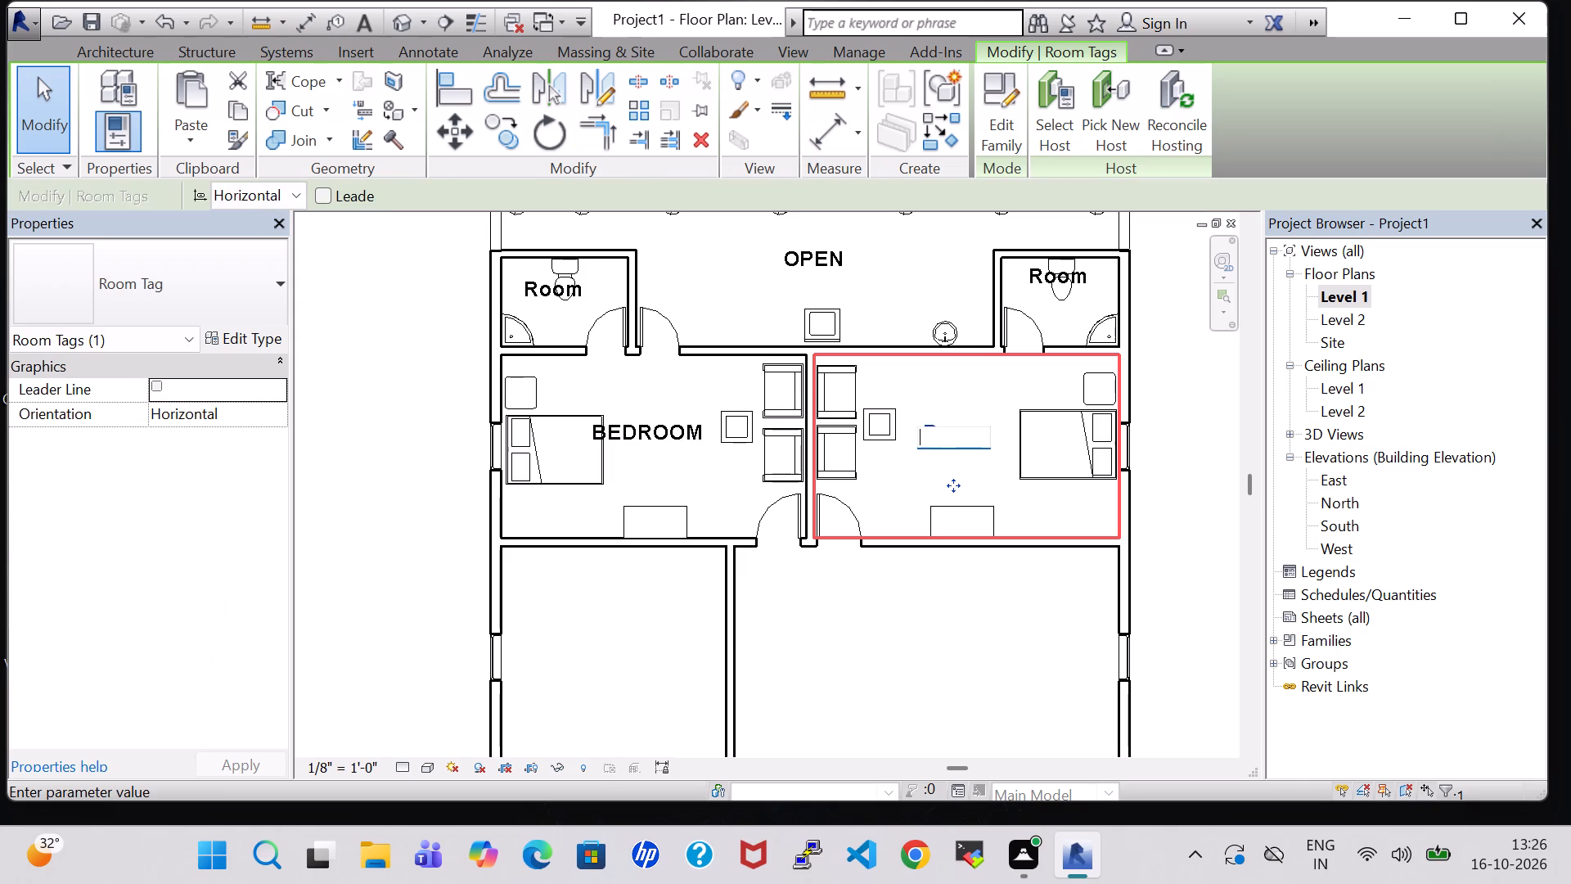
pyautogui.write('BEDROOM')
pyautogui.press('Return')
pyautogui.press('Right')
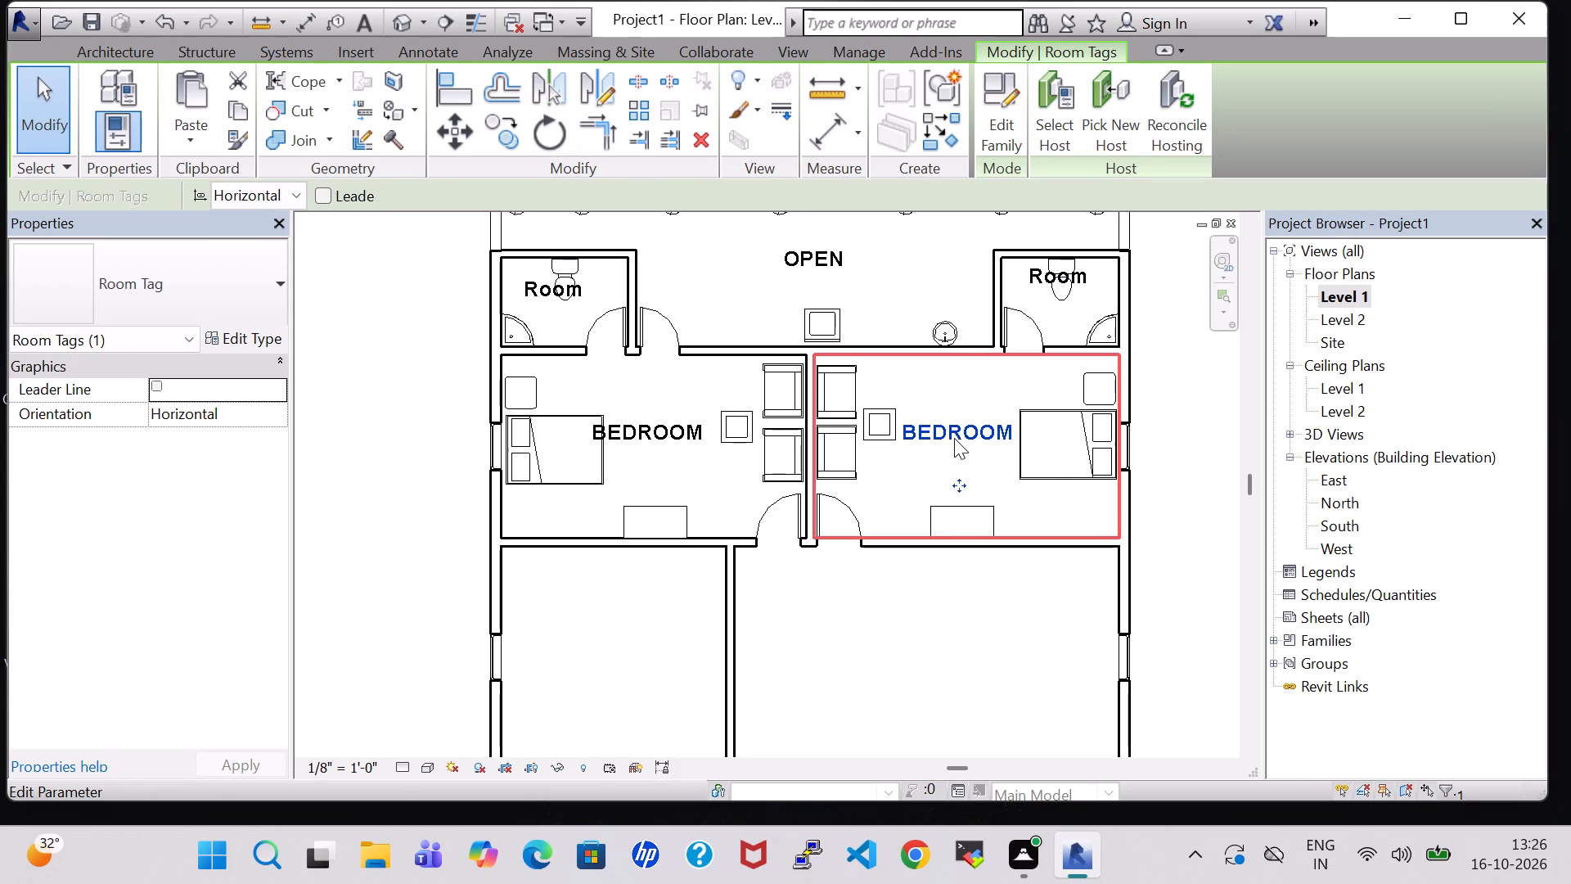
pyautogui.click(858, 665)
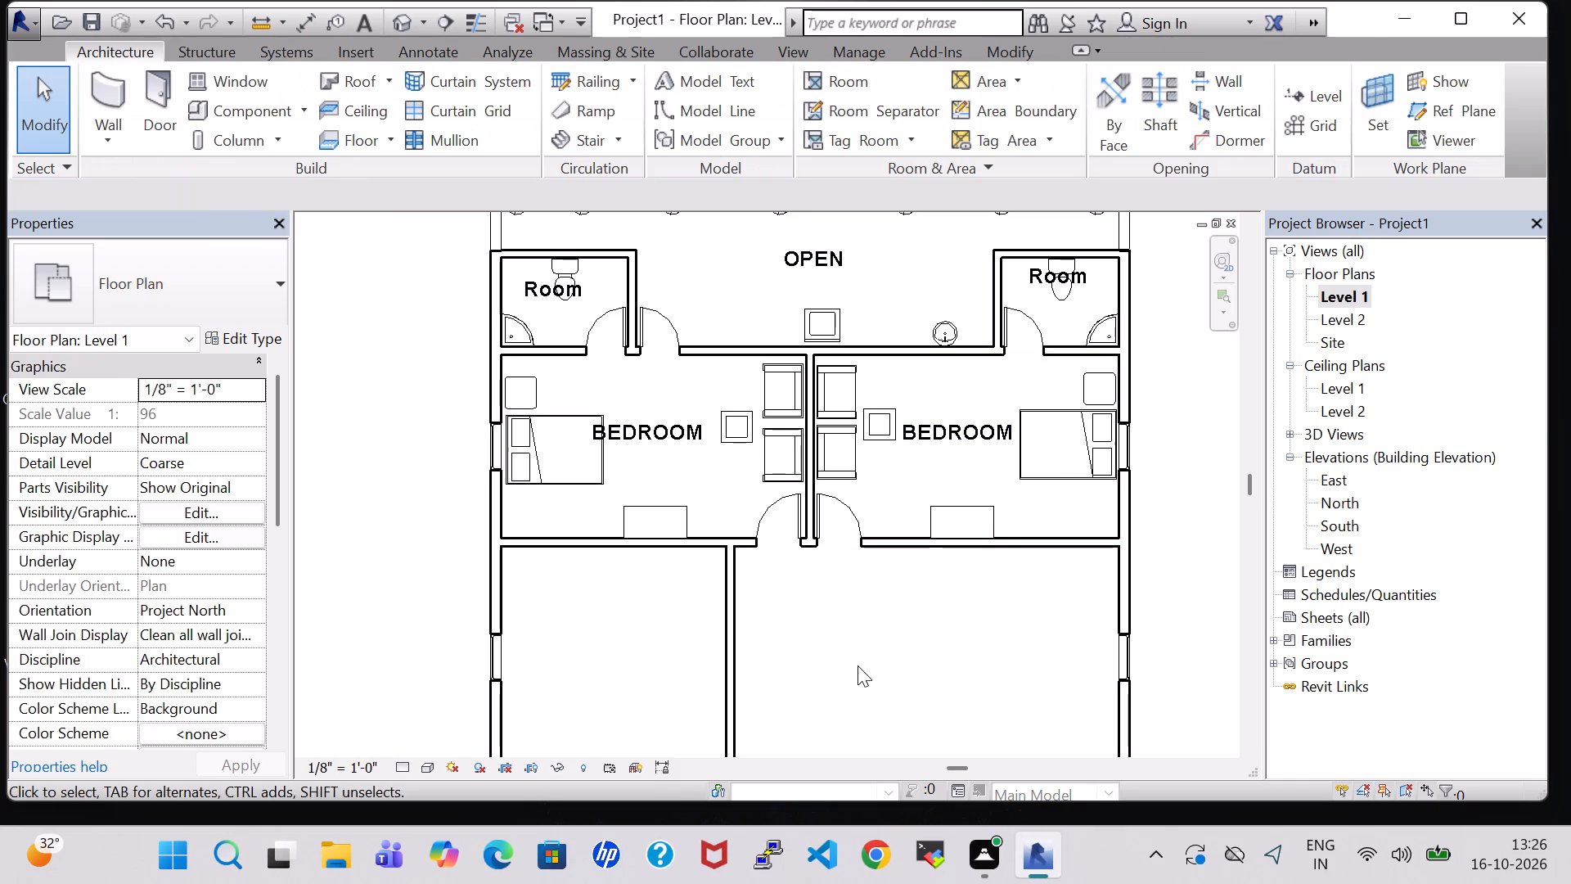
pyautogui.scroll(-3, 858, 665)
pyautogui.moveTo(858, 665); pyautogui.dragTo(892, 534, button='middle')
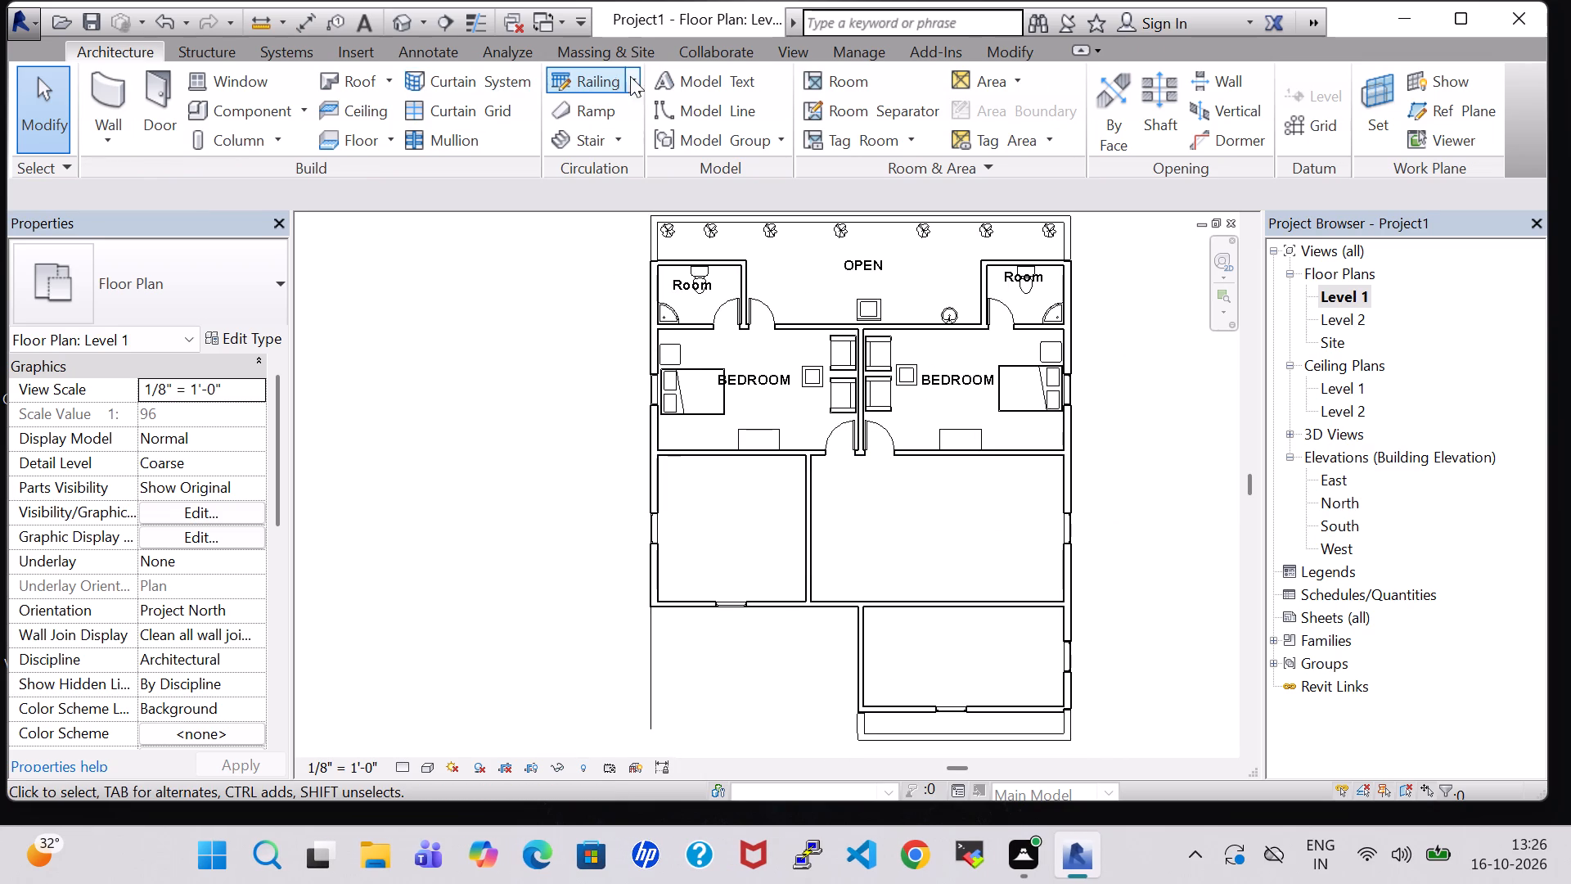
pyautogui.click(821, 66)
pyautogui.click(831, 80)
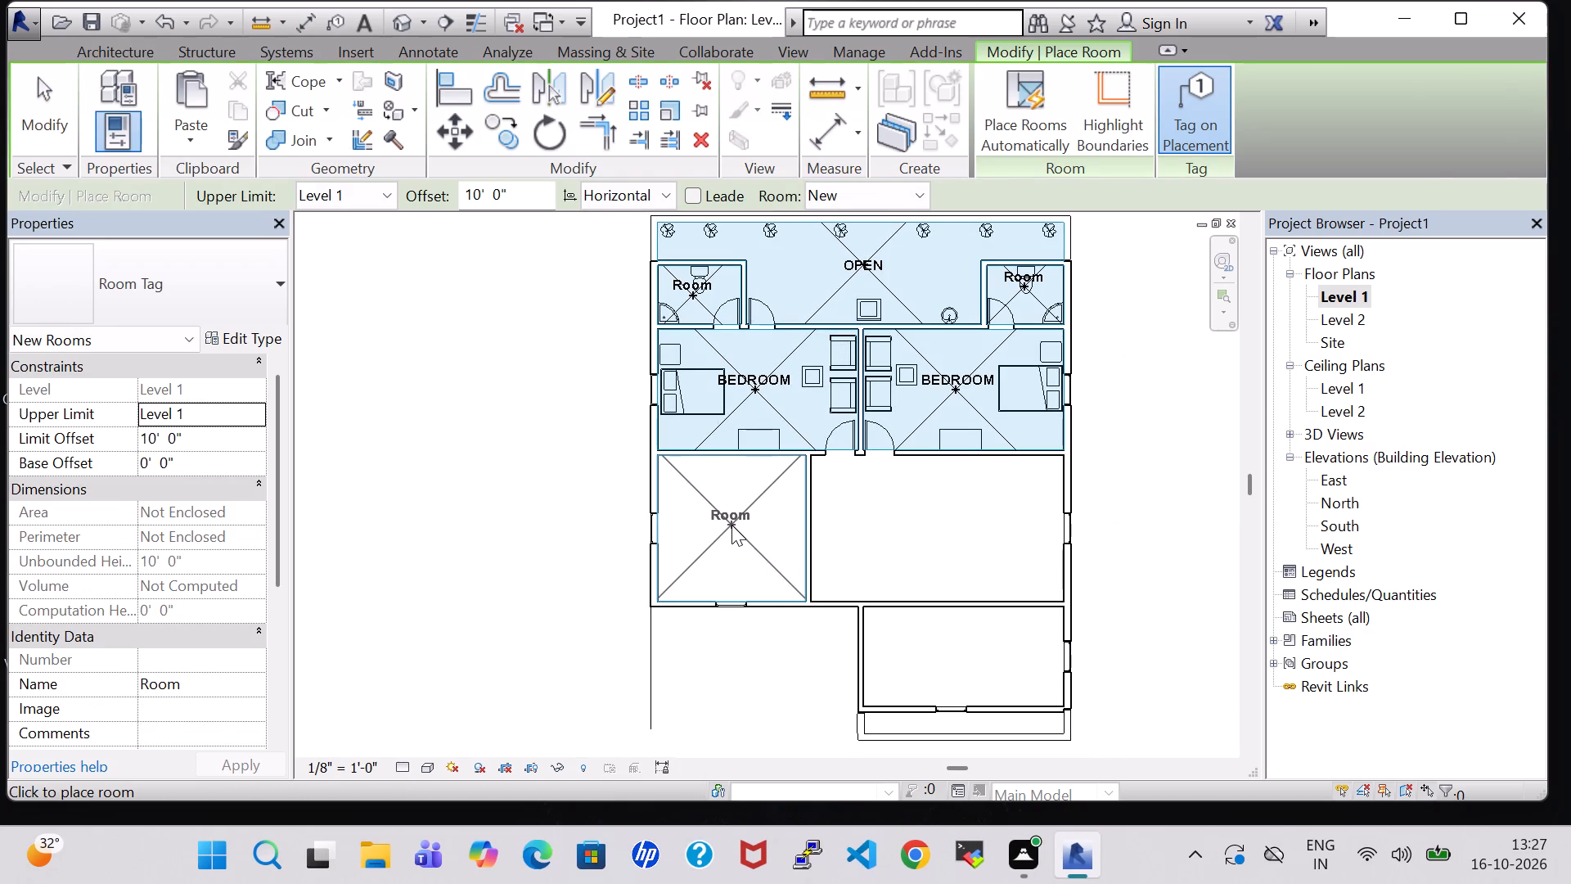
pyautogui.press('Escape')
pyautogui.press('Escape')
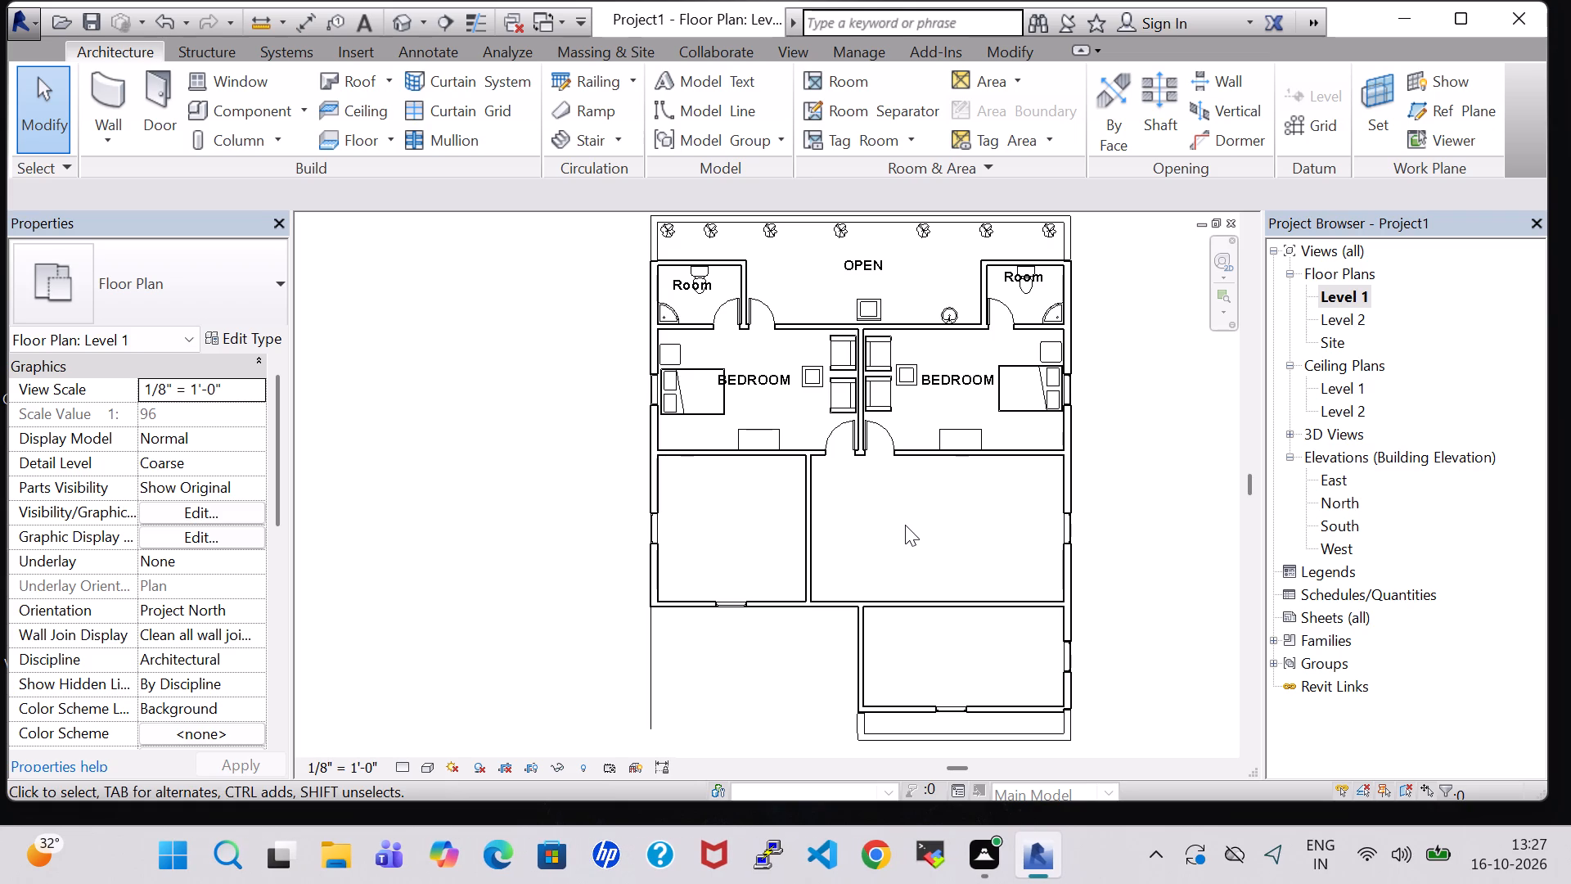
# Load the Work Station Cubicle family from Furniture System and place the 96" x 96" type in the southwest corner of the room below the first bedroom.
pyautogui.click(241, 111)
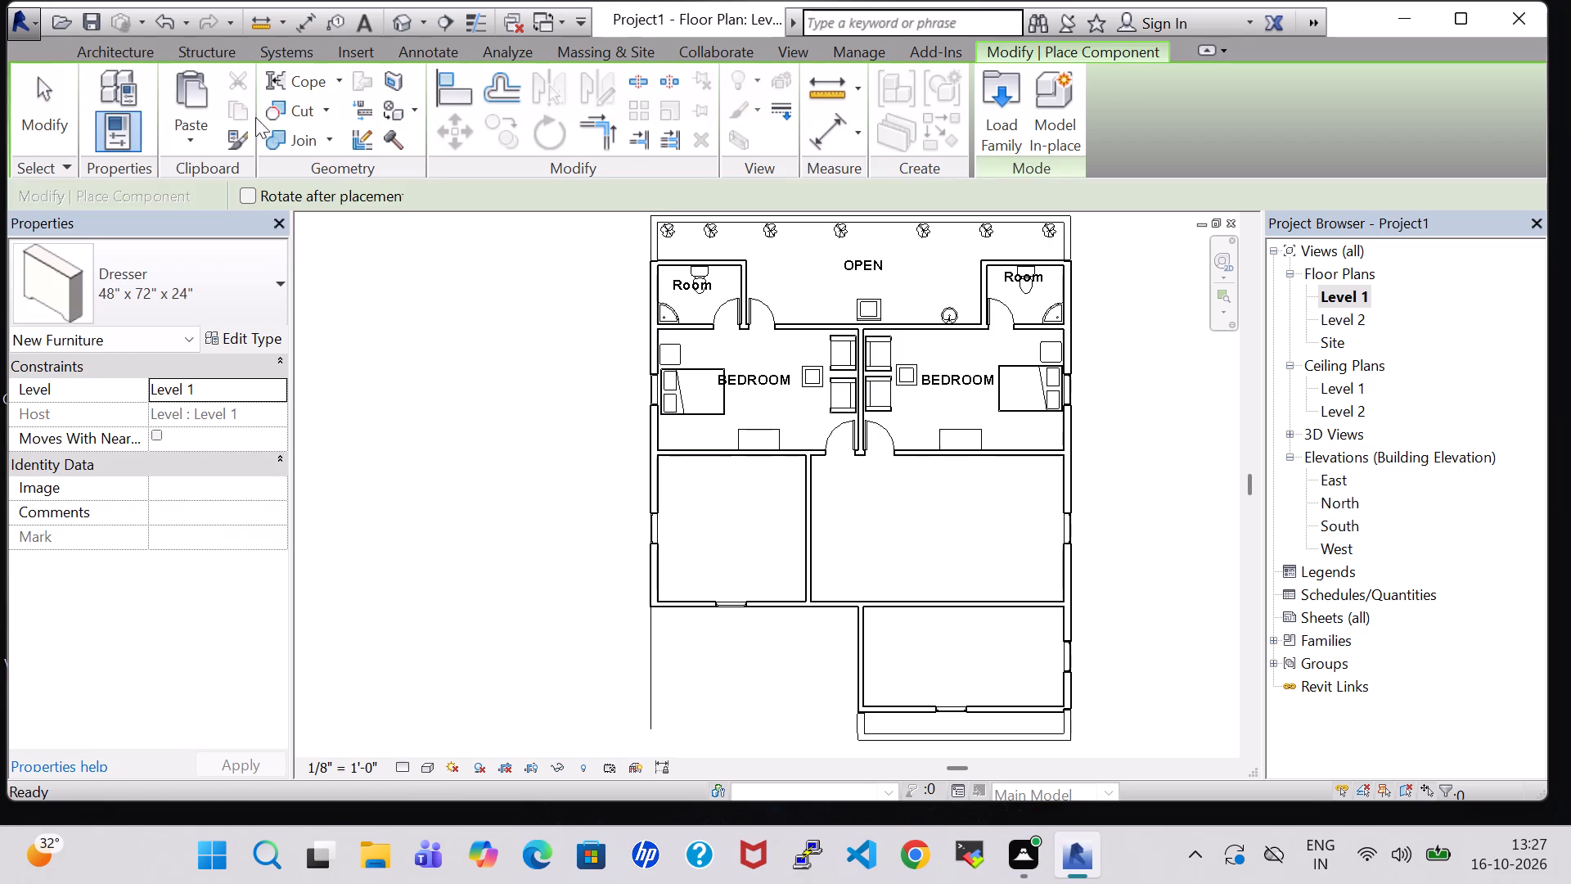
pyautogui.click(988, 96)
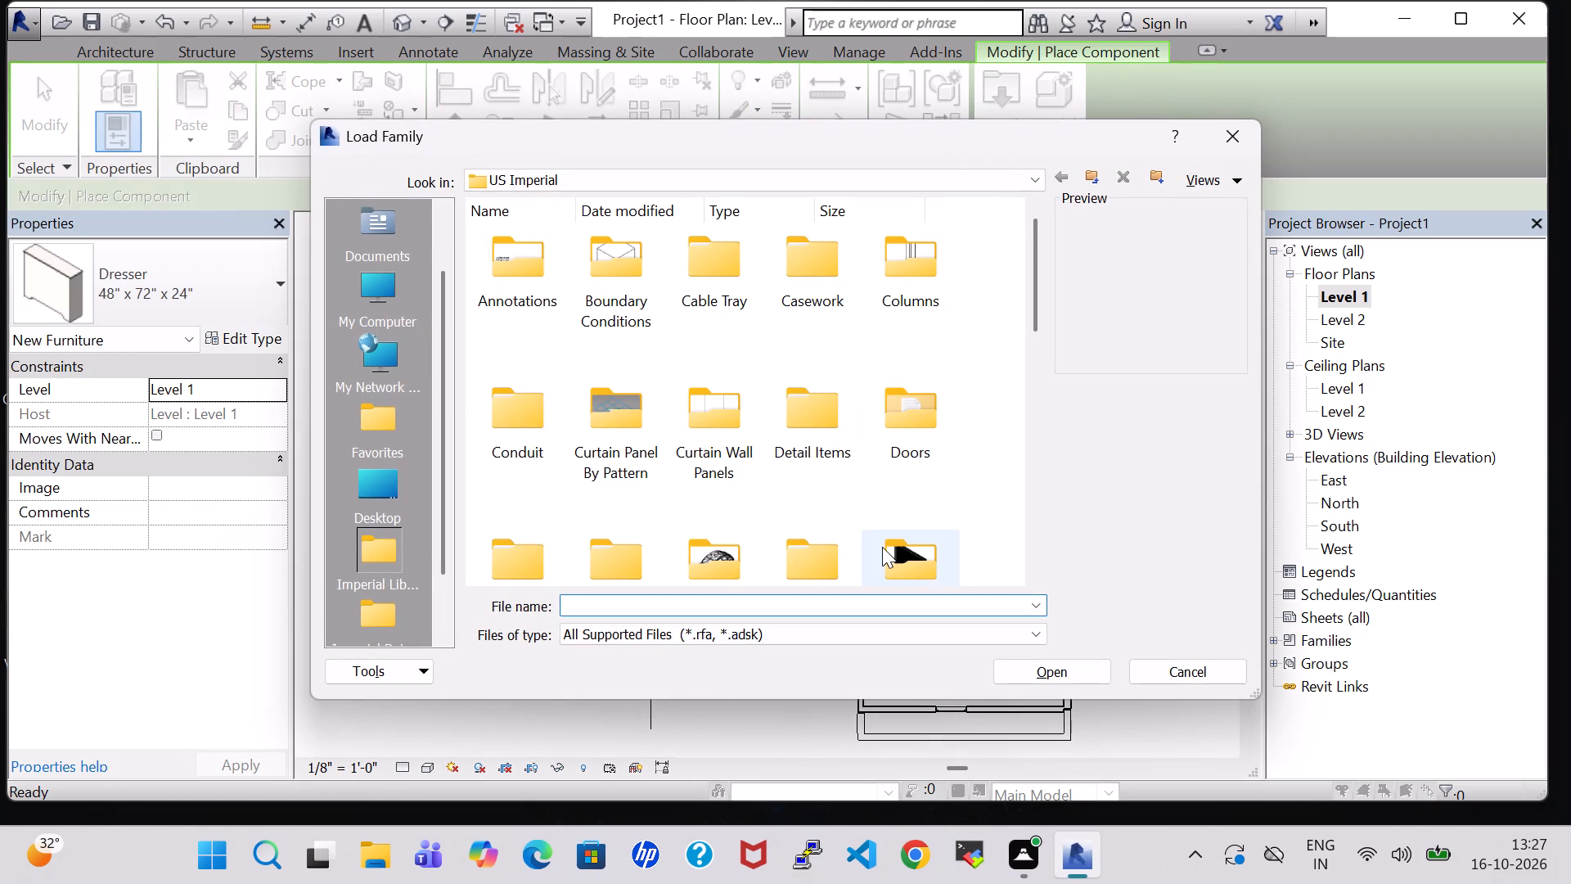
pyautogui.click(882, 547)
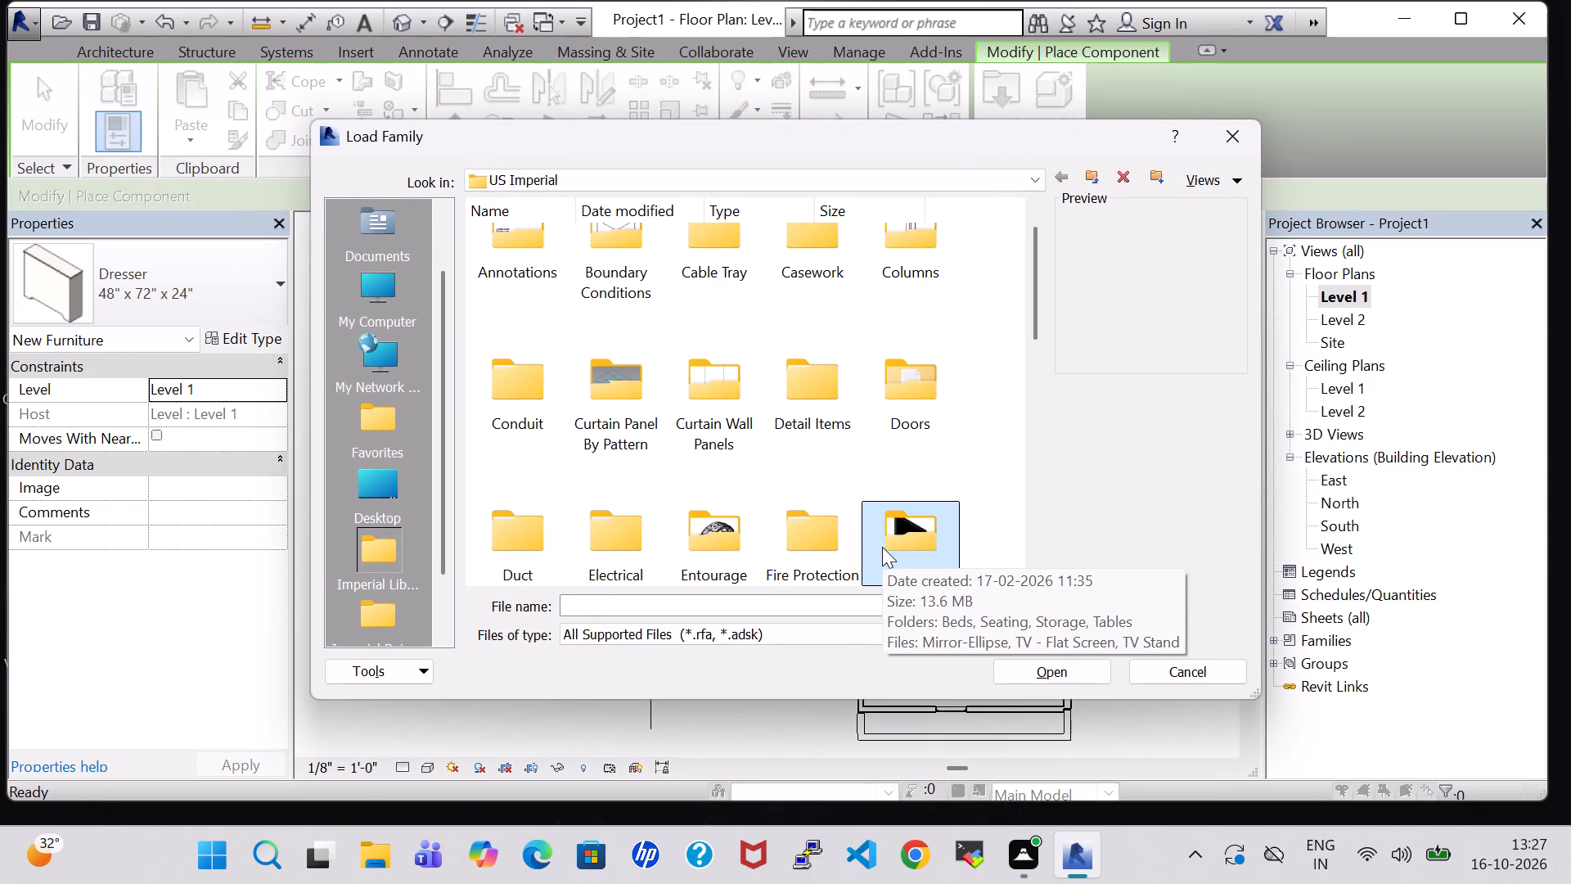
pyautogui.press('Down')
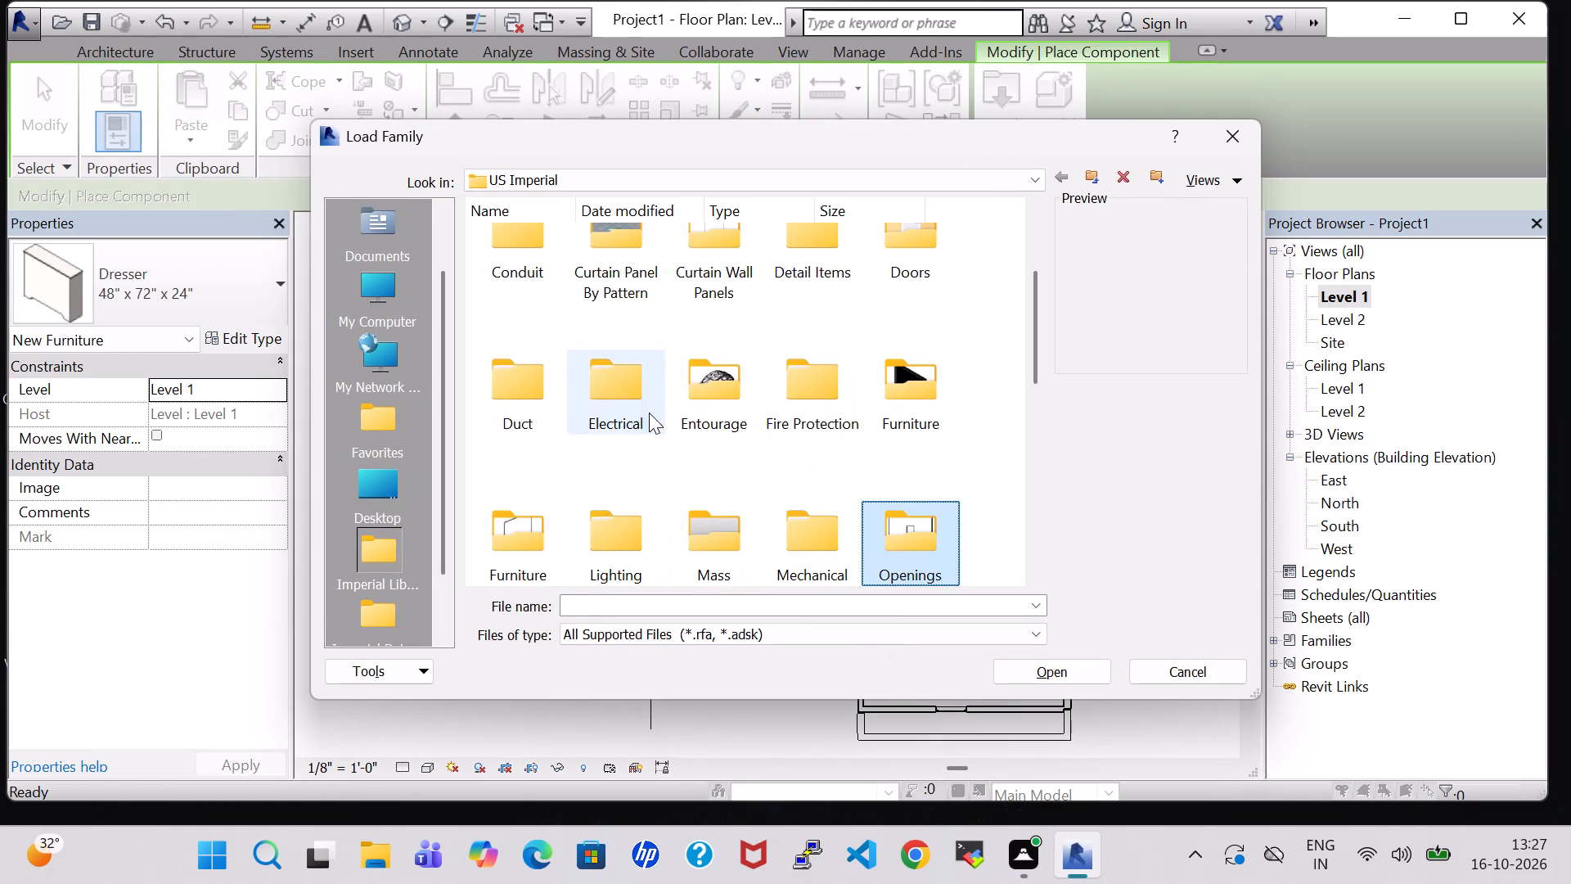
pyautogui.doubleClick(524, 514)
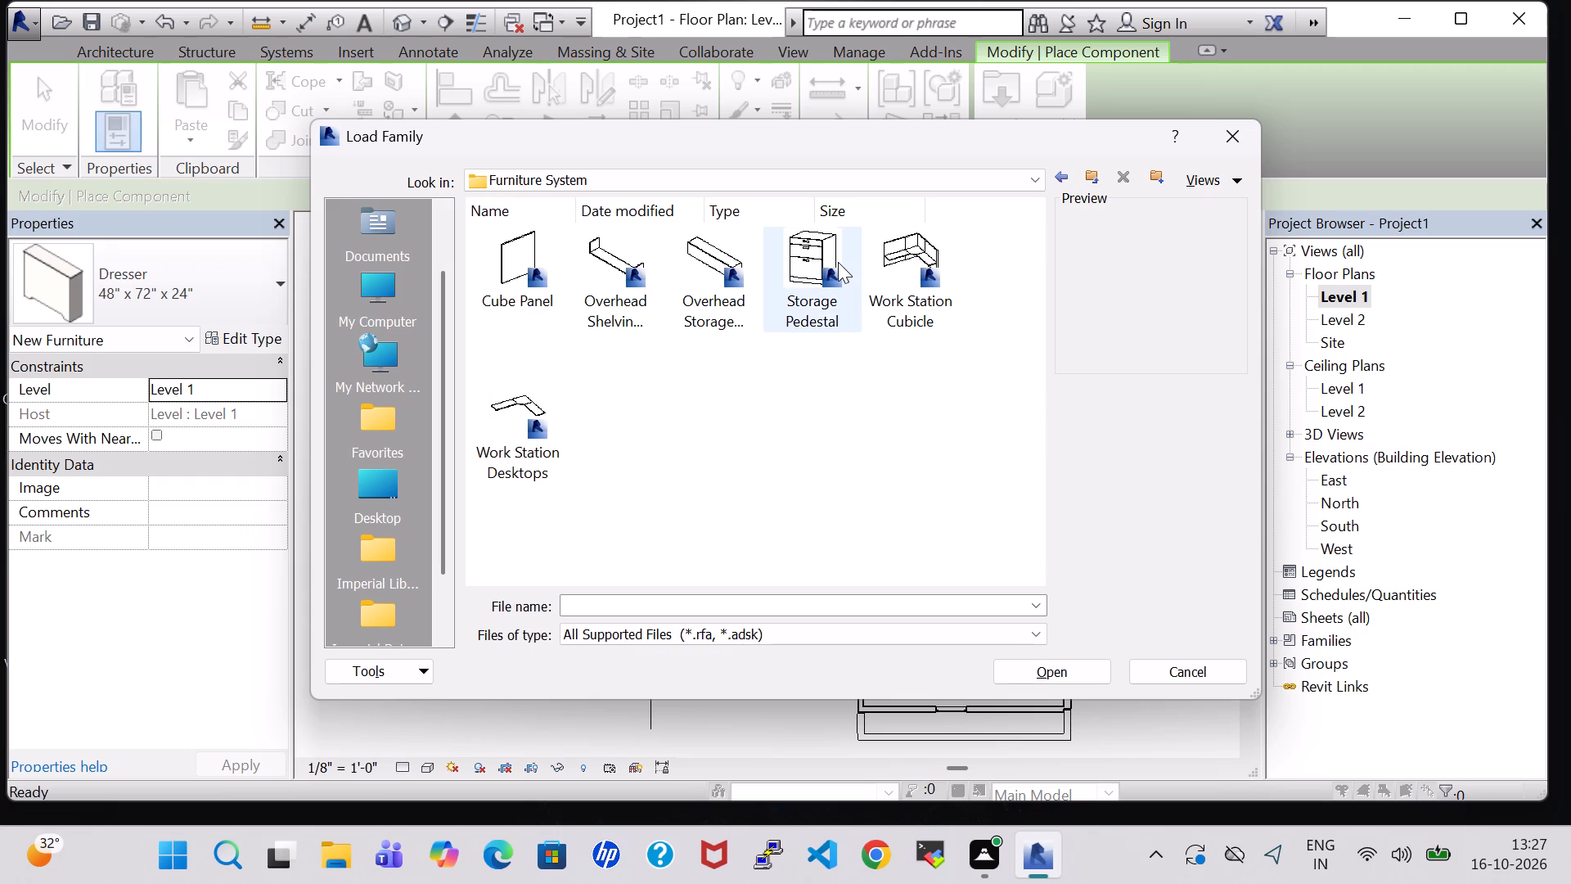
pyautogui.click(887, 260)
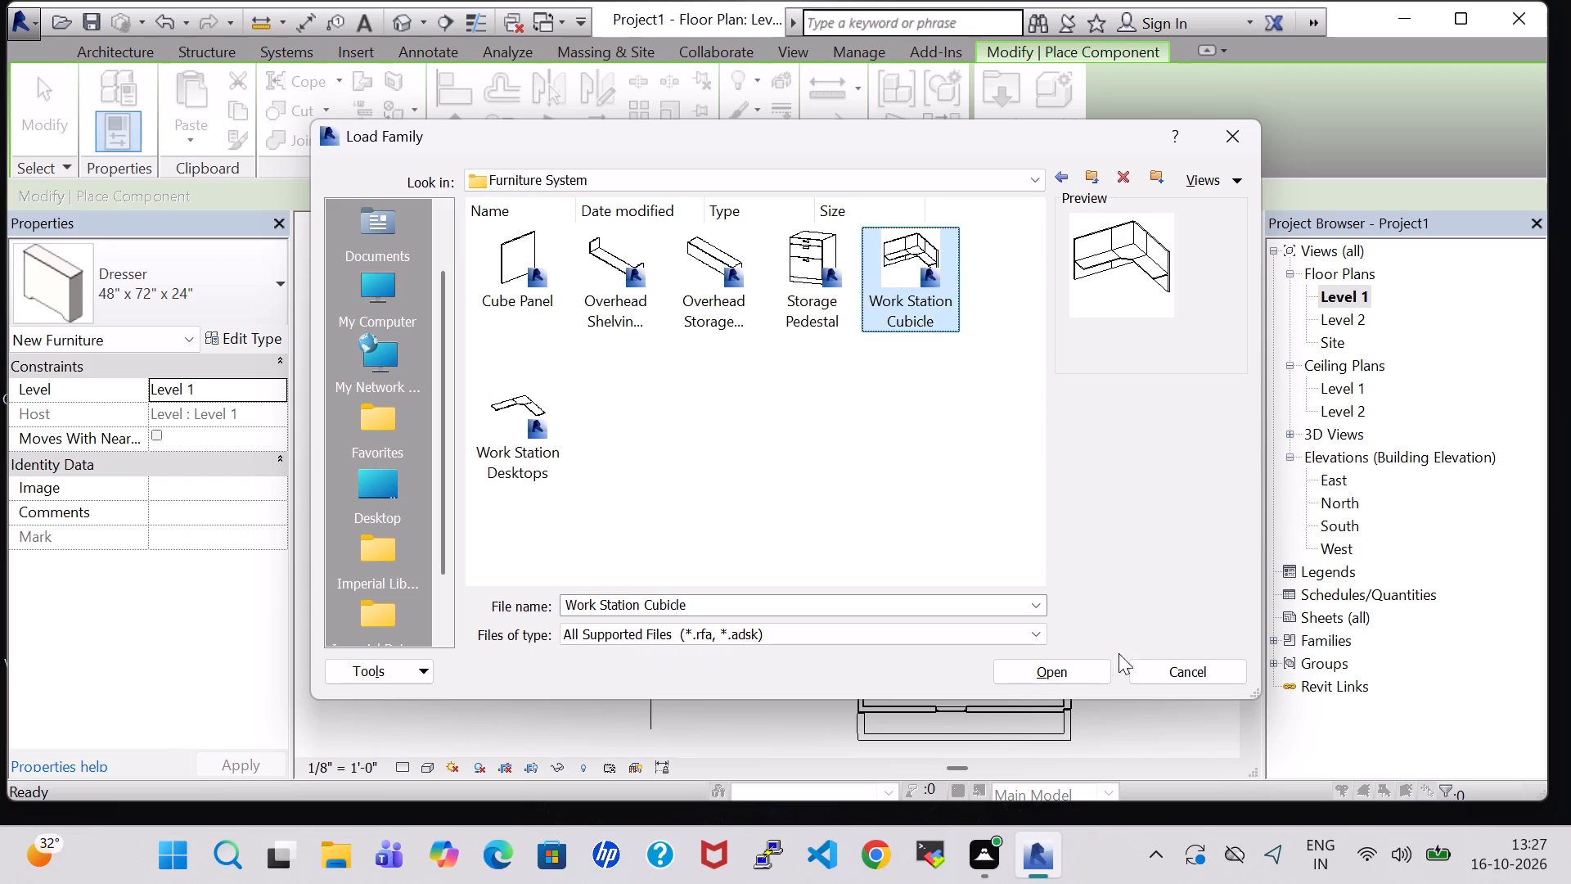
pyautogui.click(1071, 677)
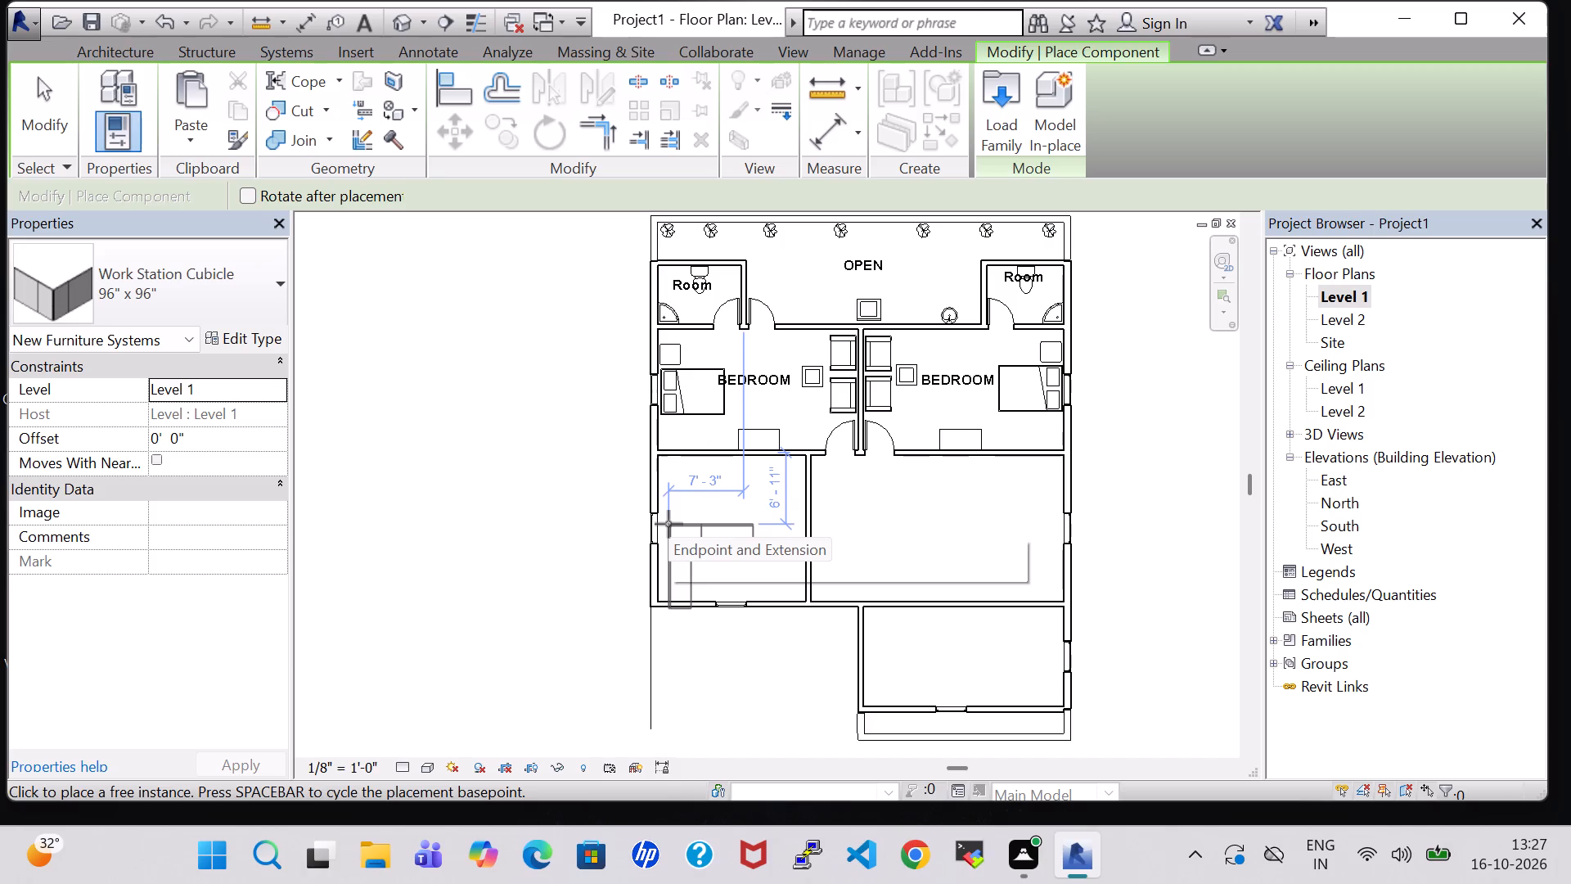
pyautogui.press('space')
pyautogui.scroll(6, 667, 586)
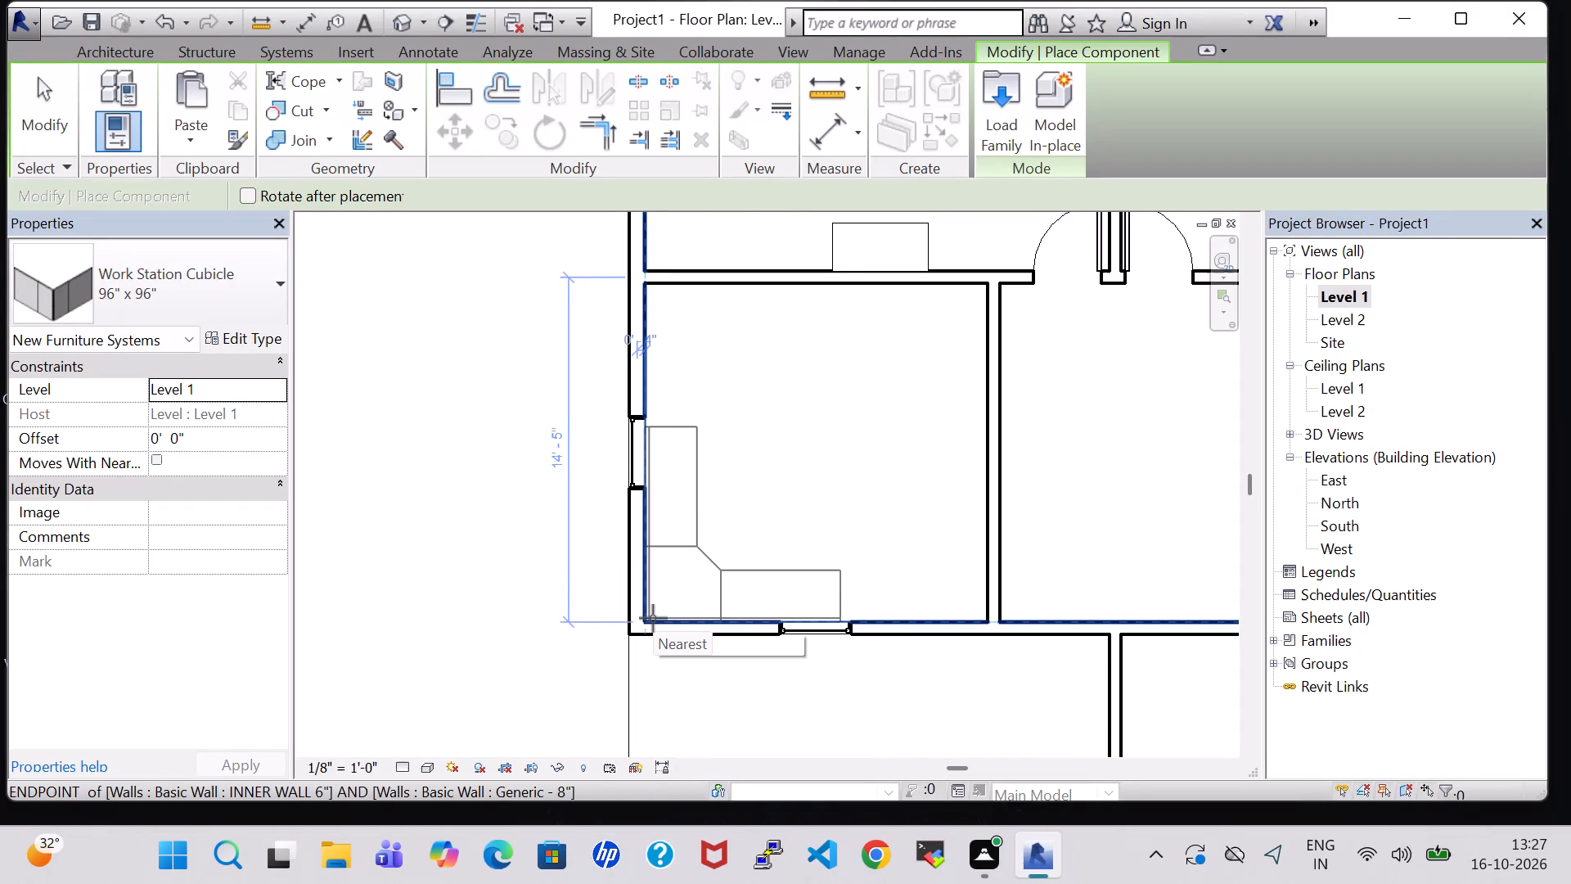
pyautogui.click(653, 618)
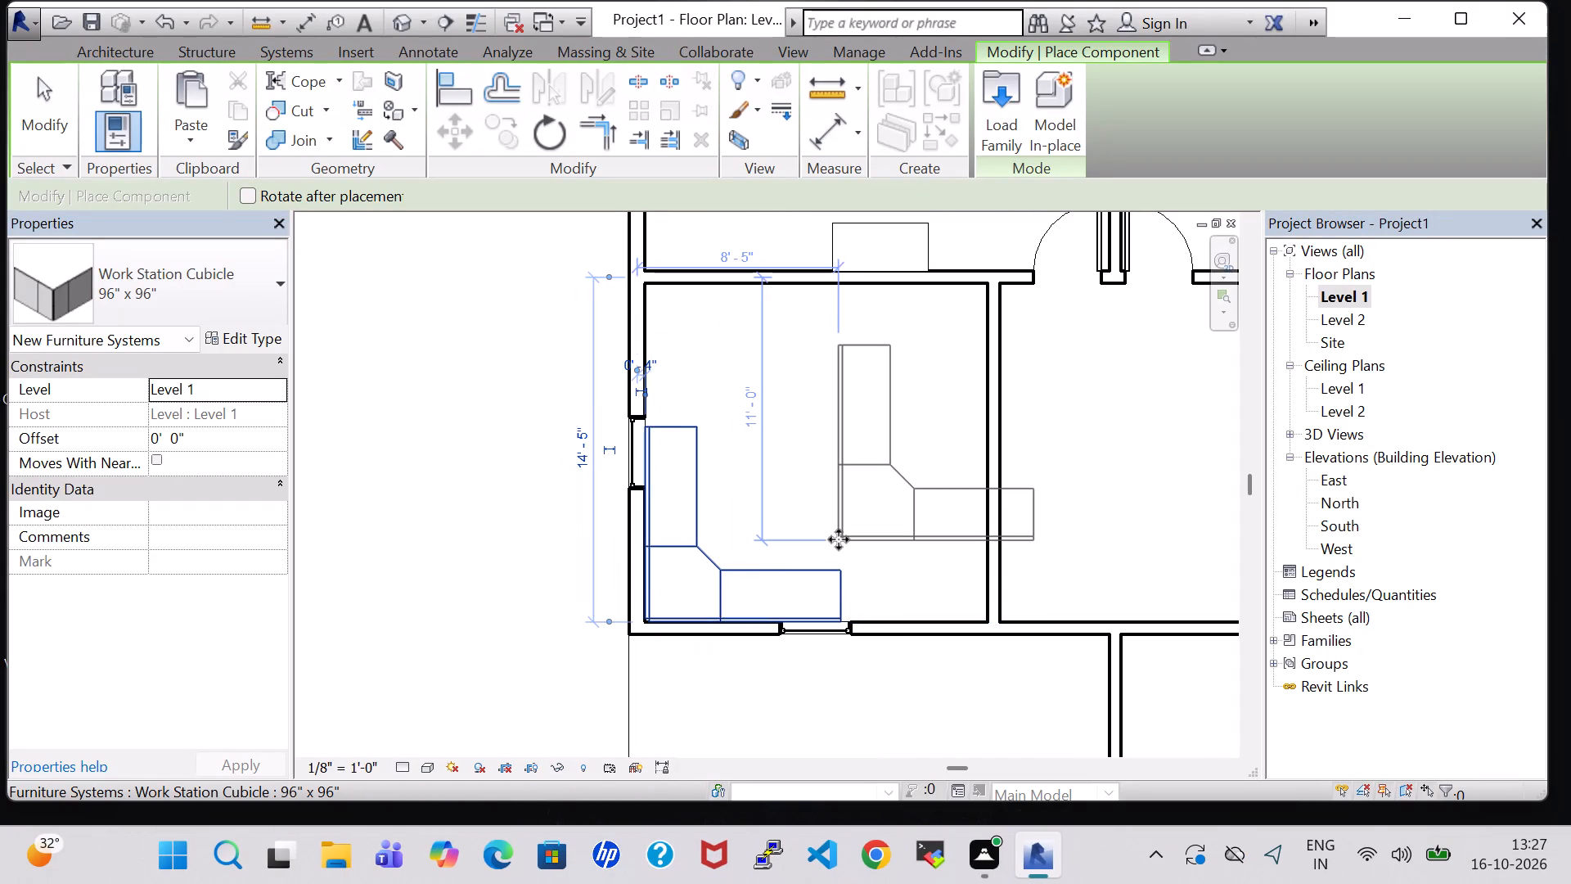
pyautogui.press('Escape')
pyautogui.press('Escape')
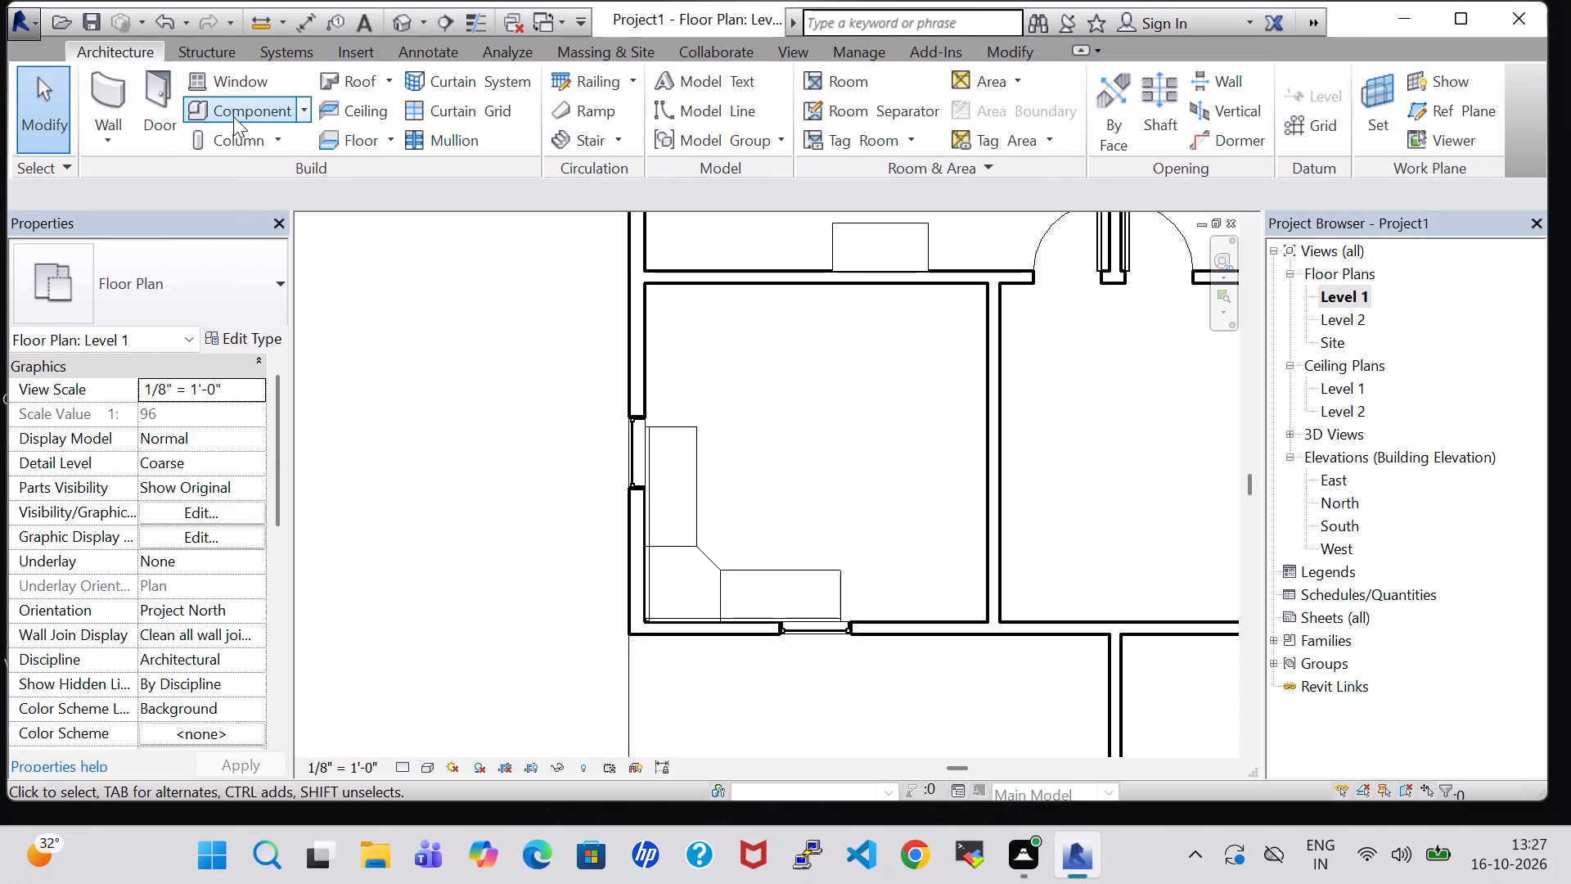
# Load Cook Top-4 Unit from Specialty Equipment's Domestic folder and place the 36" x 20" type lengthwise along the same room's west wall, north of the window.
pyautogui.click(233, 116)
pyautogui.click(997, 120)
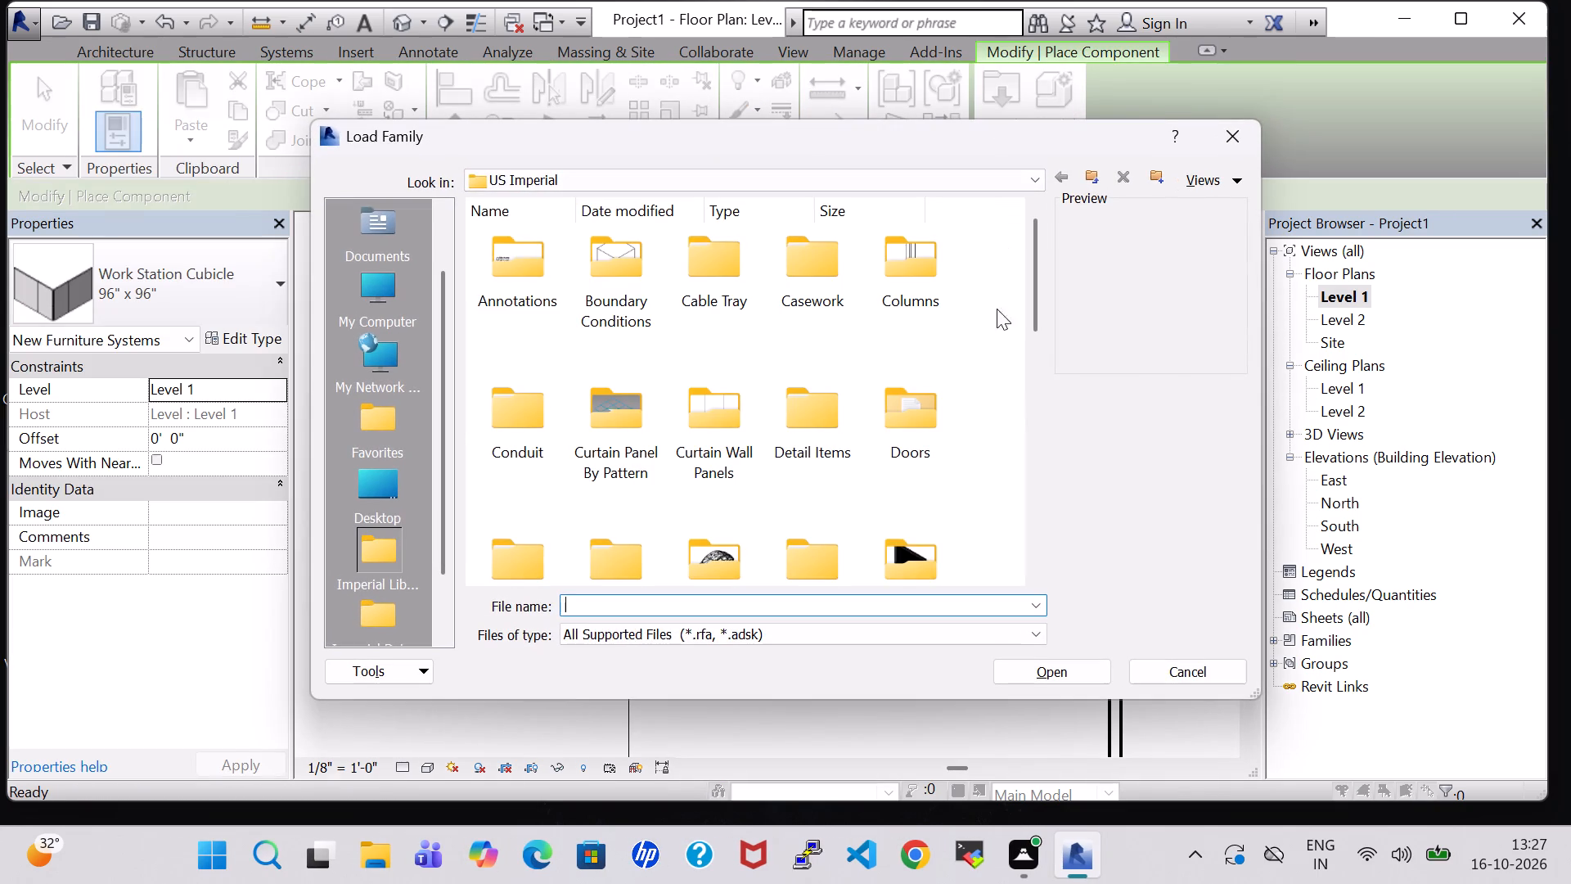
pyautogui.click(908, 537)
pyautogui.press('s')
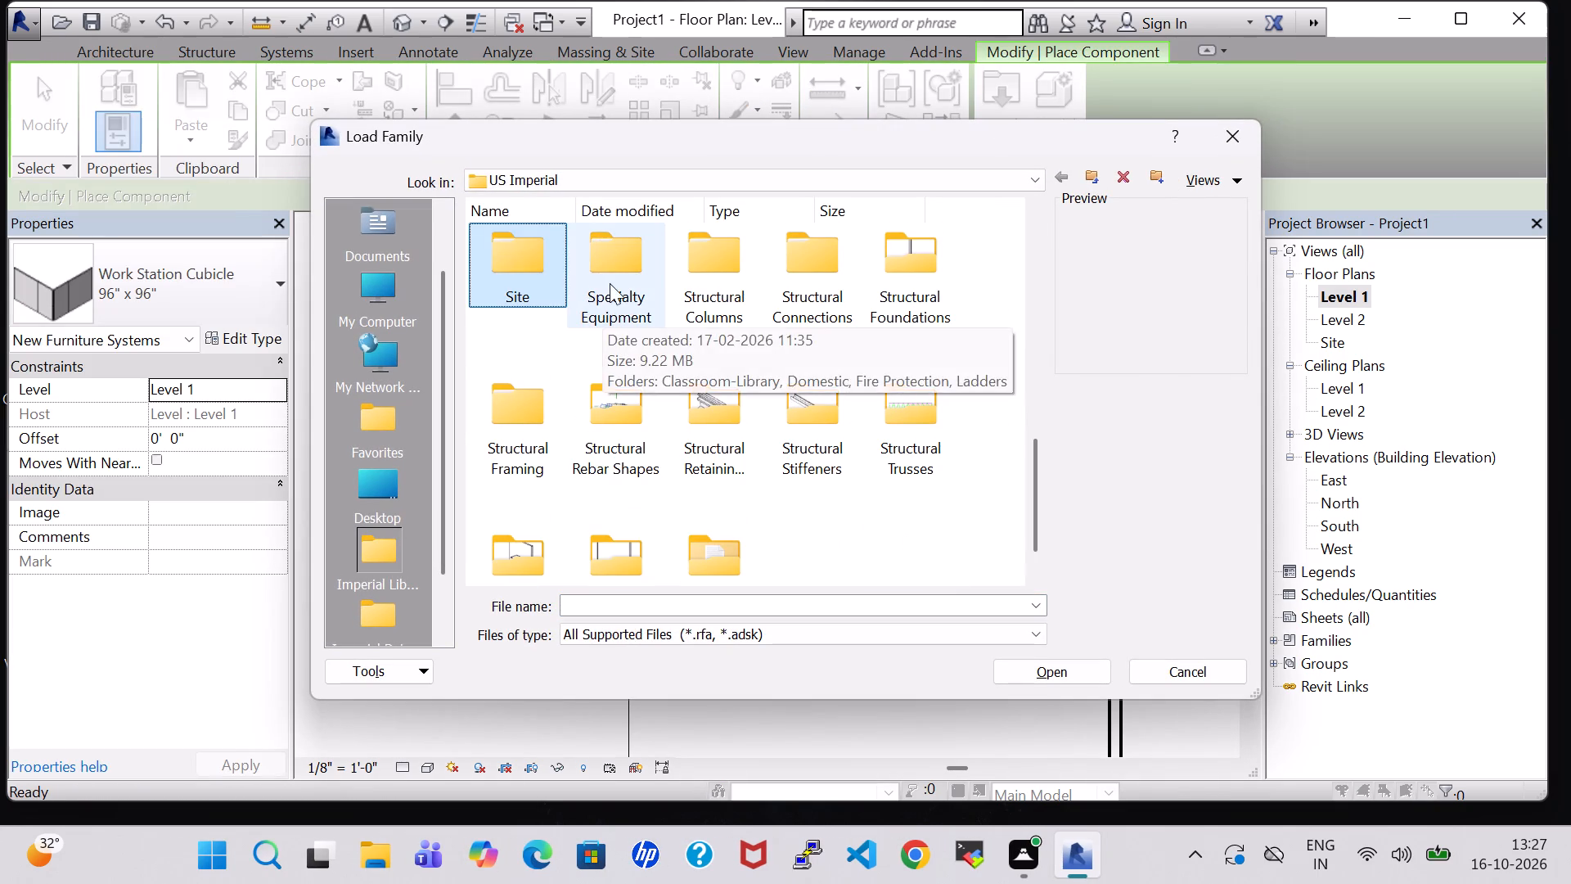
pyautogui.doubleClick(610, 283)
pyautogui.doubleClick(619, 278)
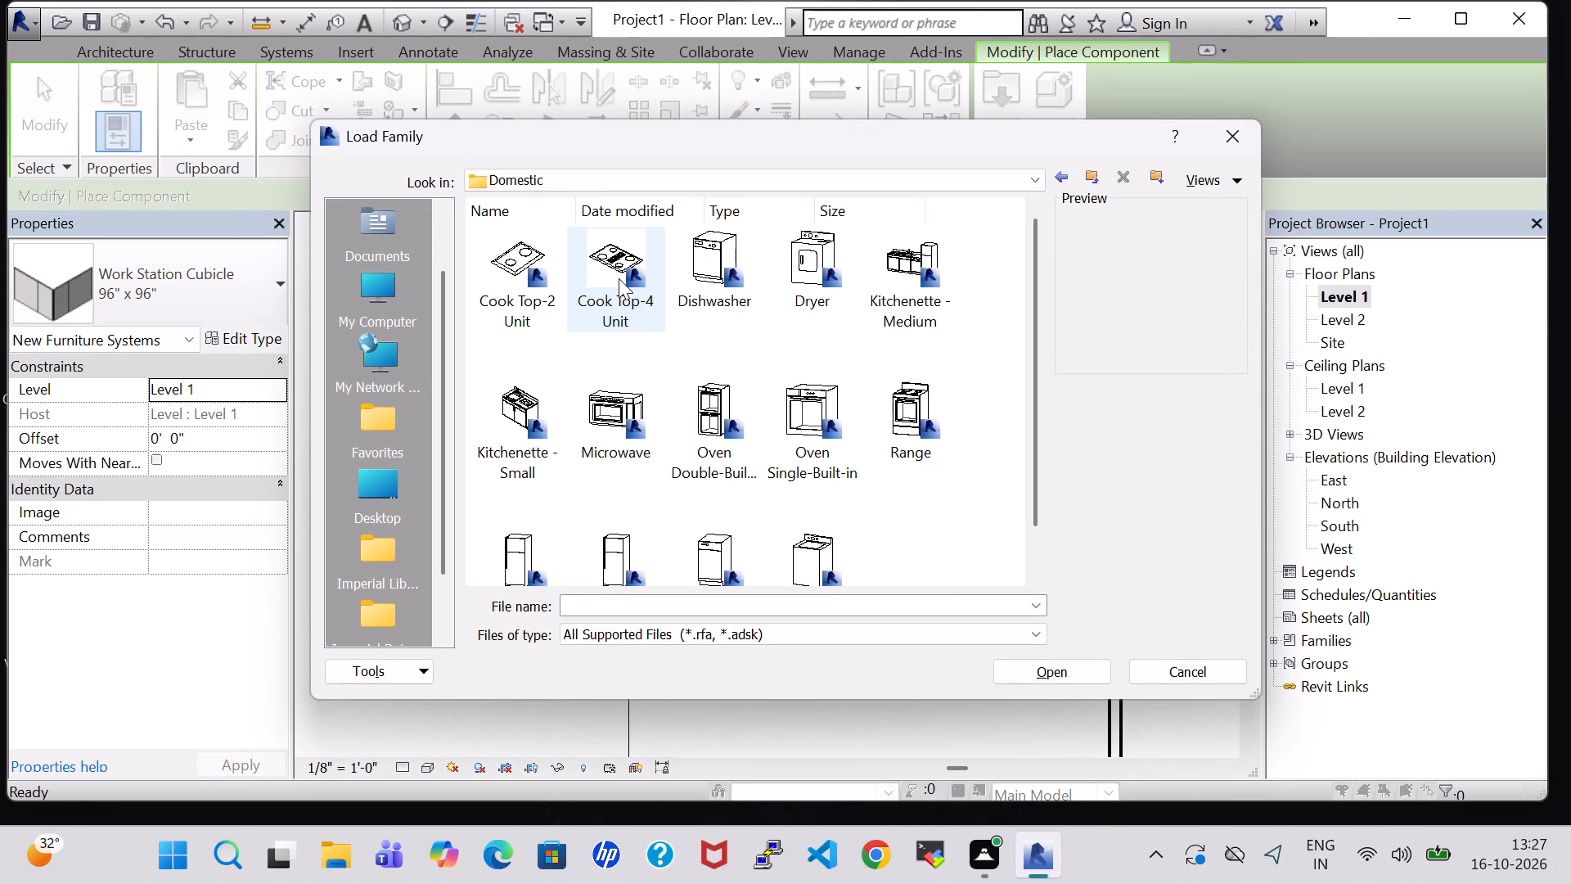
pyautogui.click(619, 278)
pyautogui.click(1092, 666)
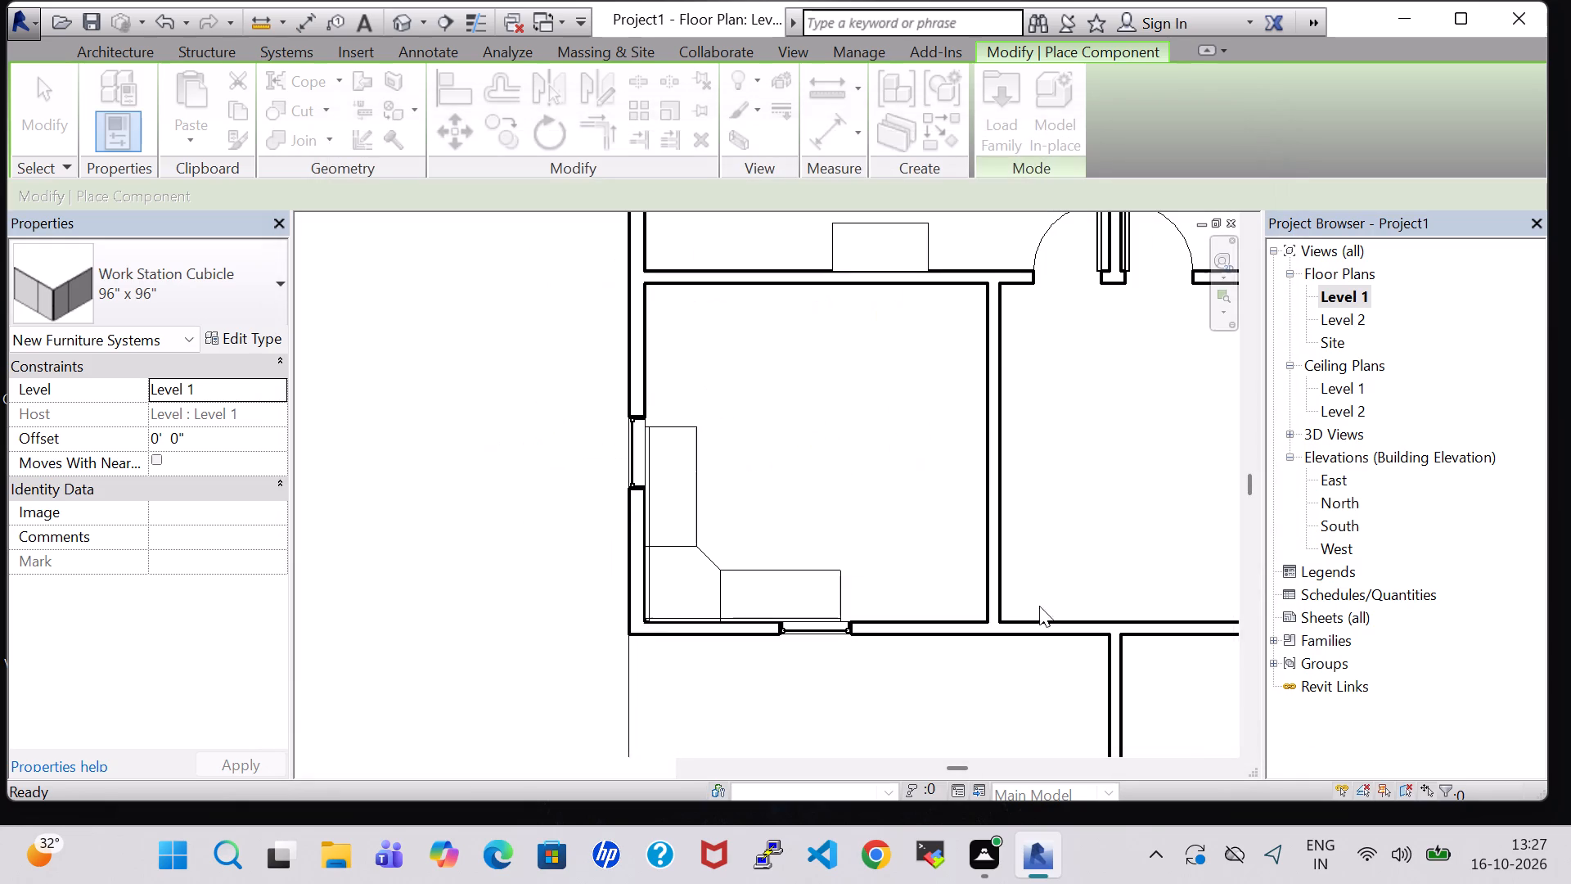
pyautogui.press('space')
pyautogui.scroll(3, 773, 372)
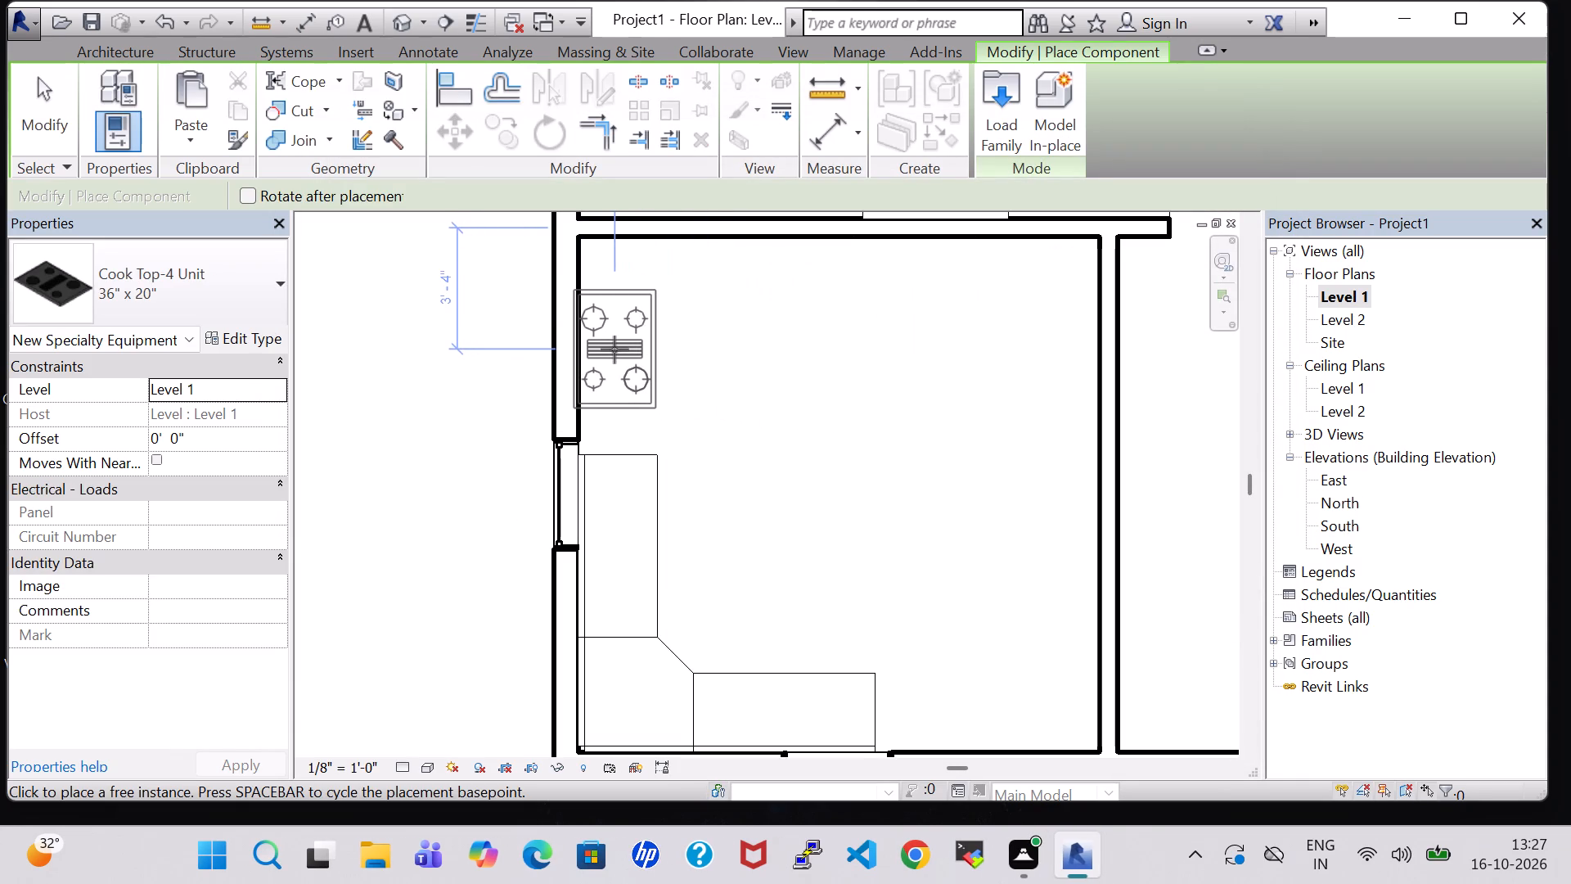
pyautogui.click(622, 351)
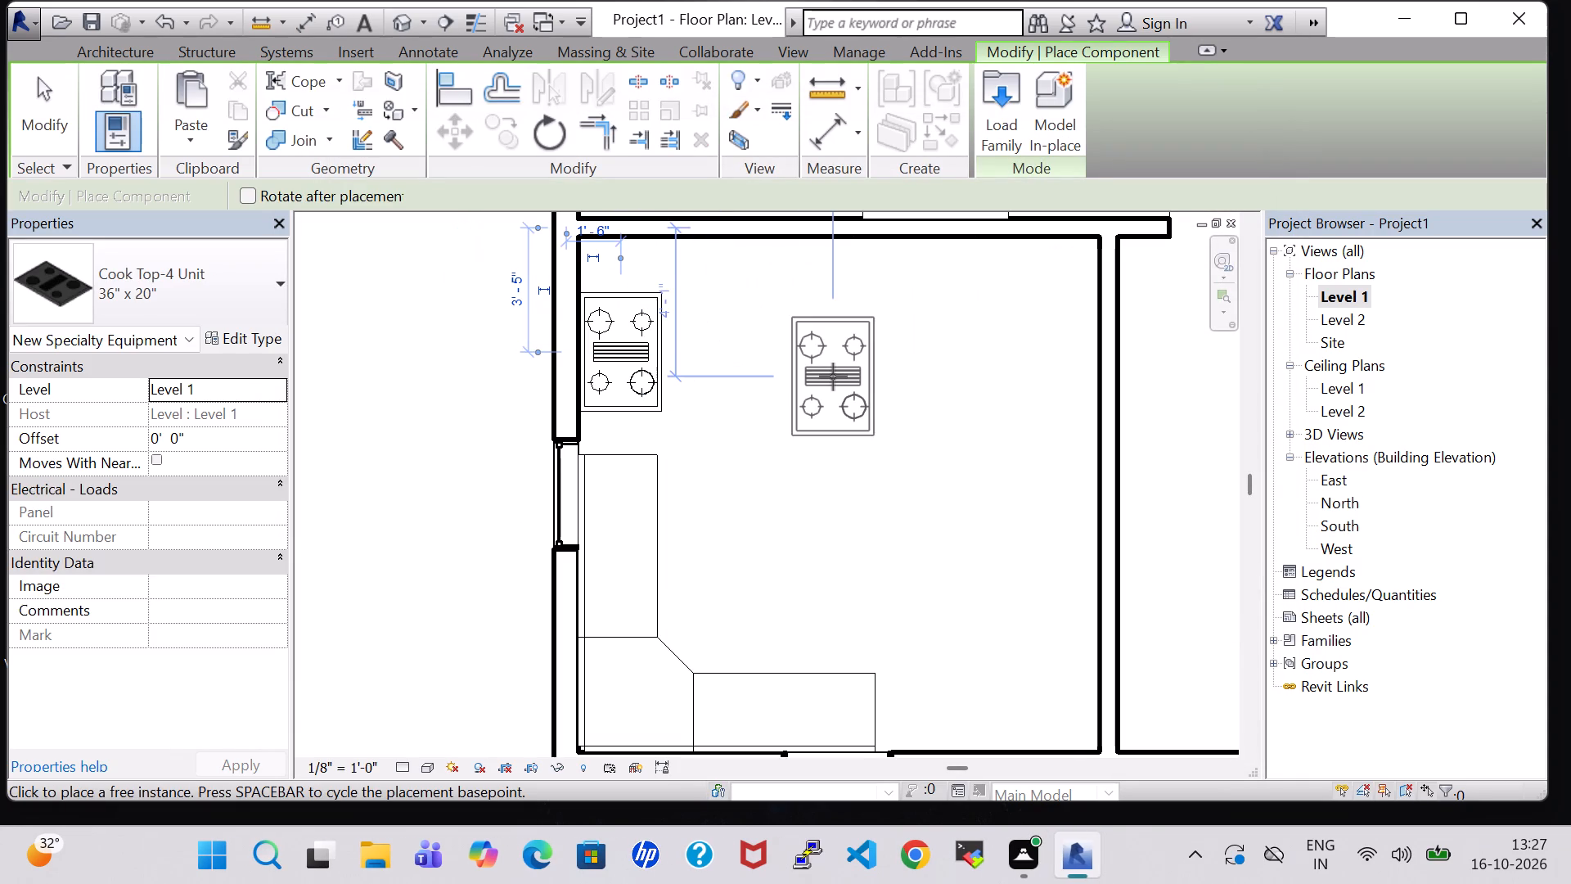
pyautogui.press('Escape')
pyautogui.press('Escape')
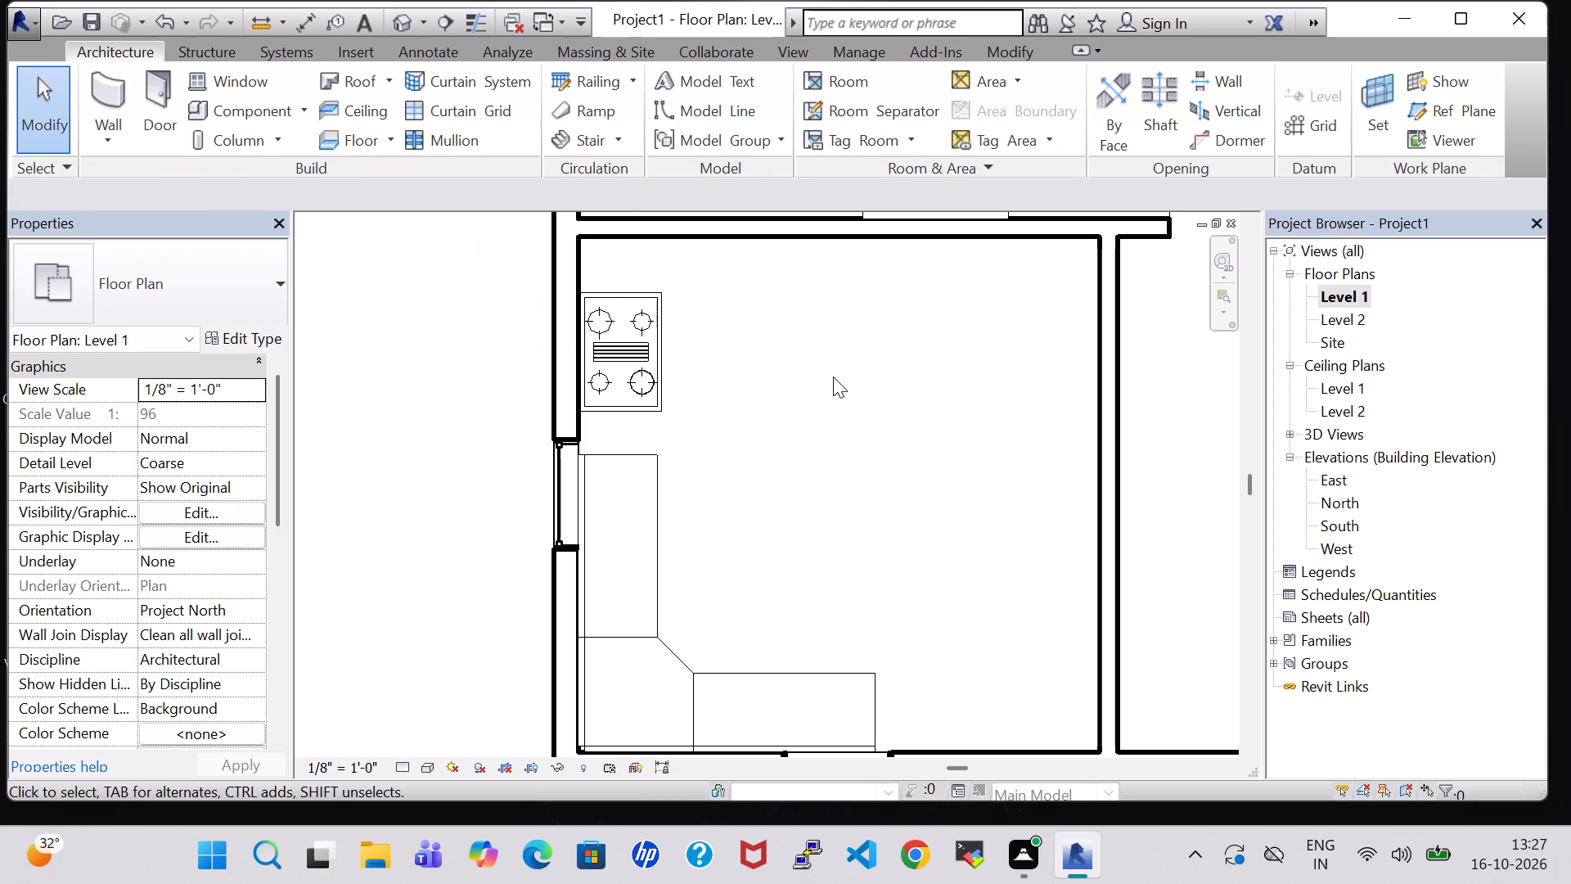
# Load Refrigerator from Specialty Equipment's Domestic folder and place the 30" x 32" RH type against the east wall of the room with the cooktop.
pyautogui.scroll(-4, 833, 377)
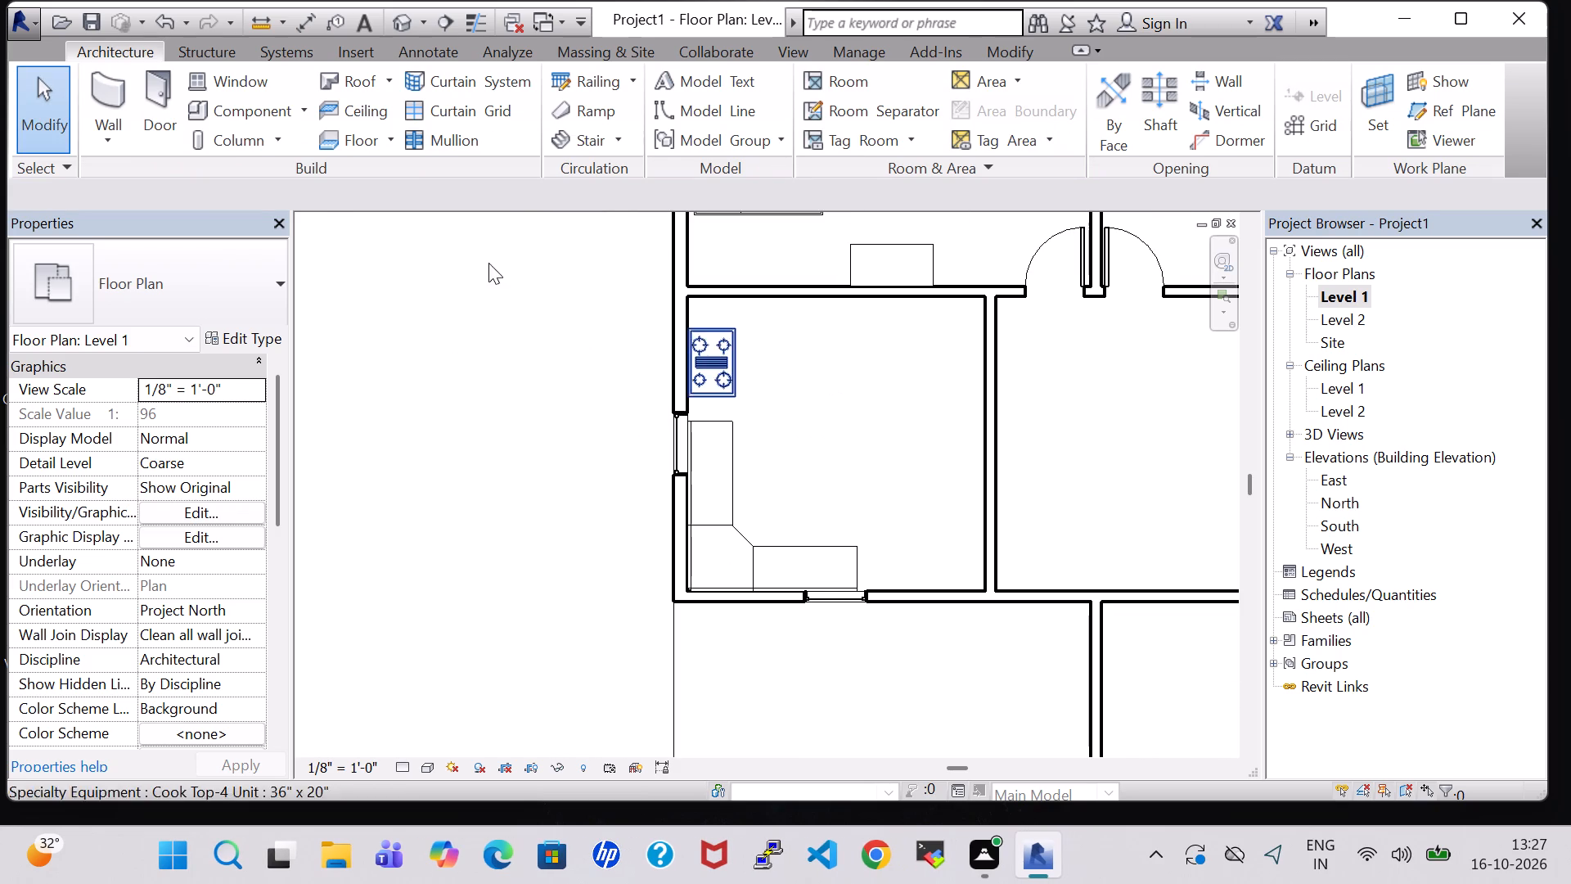
pyautogui.click(238, 110)
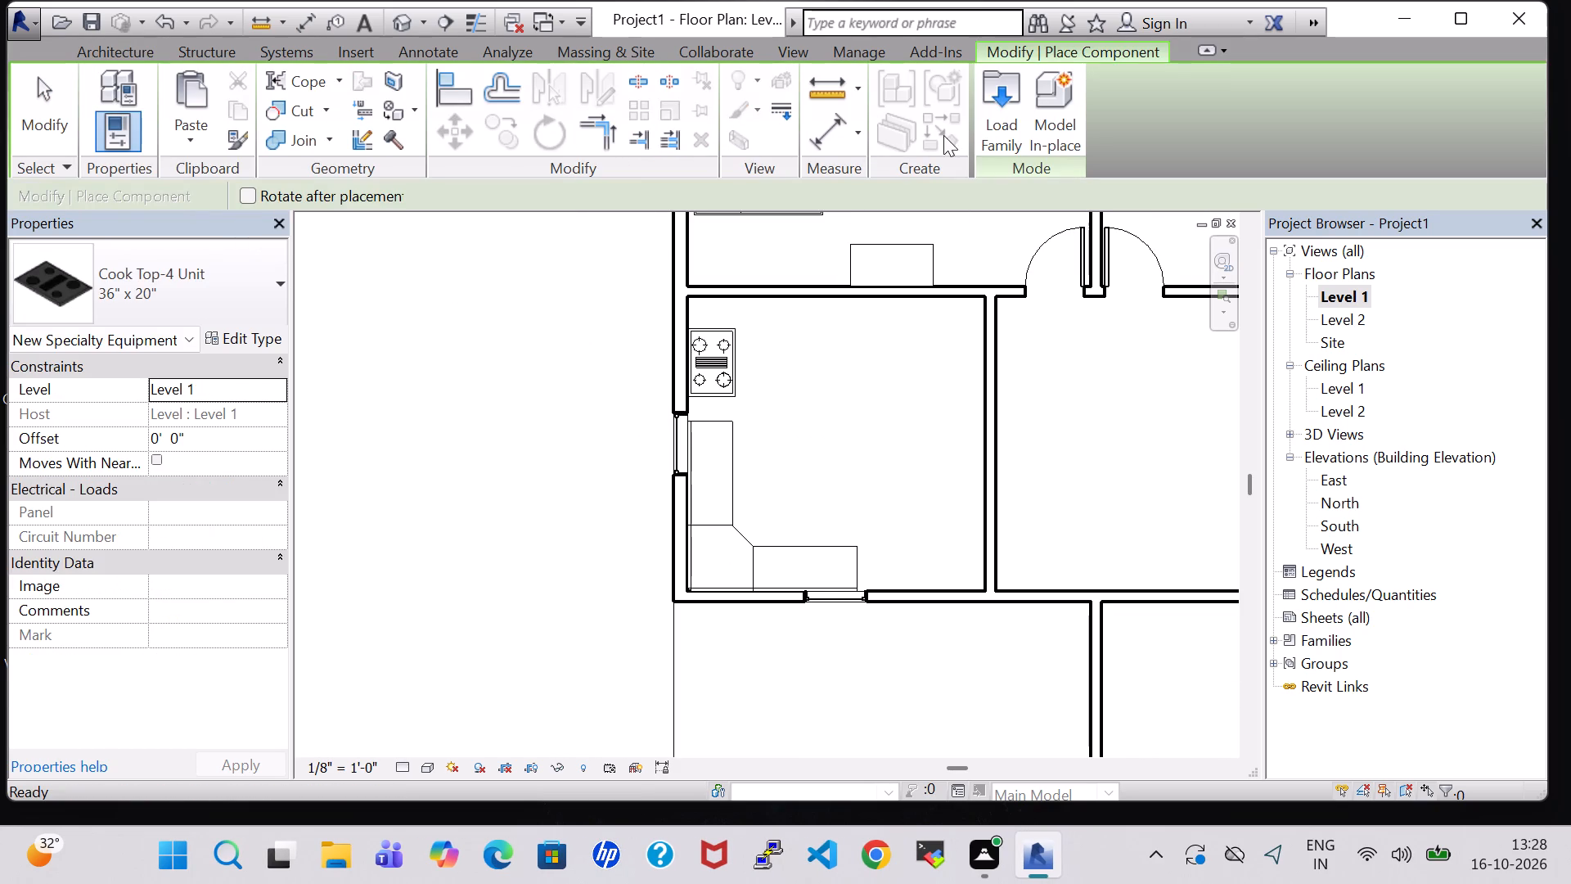
pyautogui.click(997, 135)
pyautogui.click(593, 439)
pyautogui.press('s')
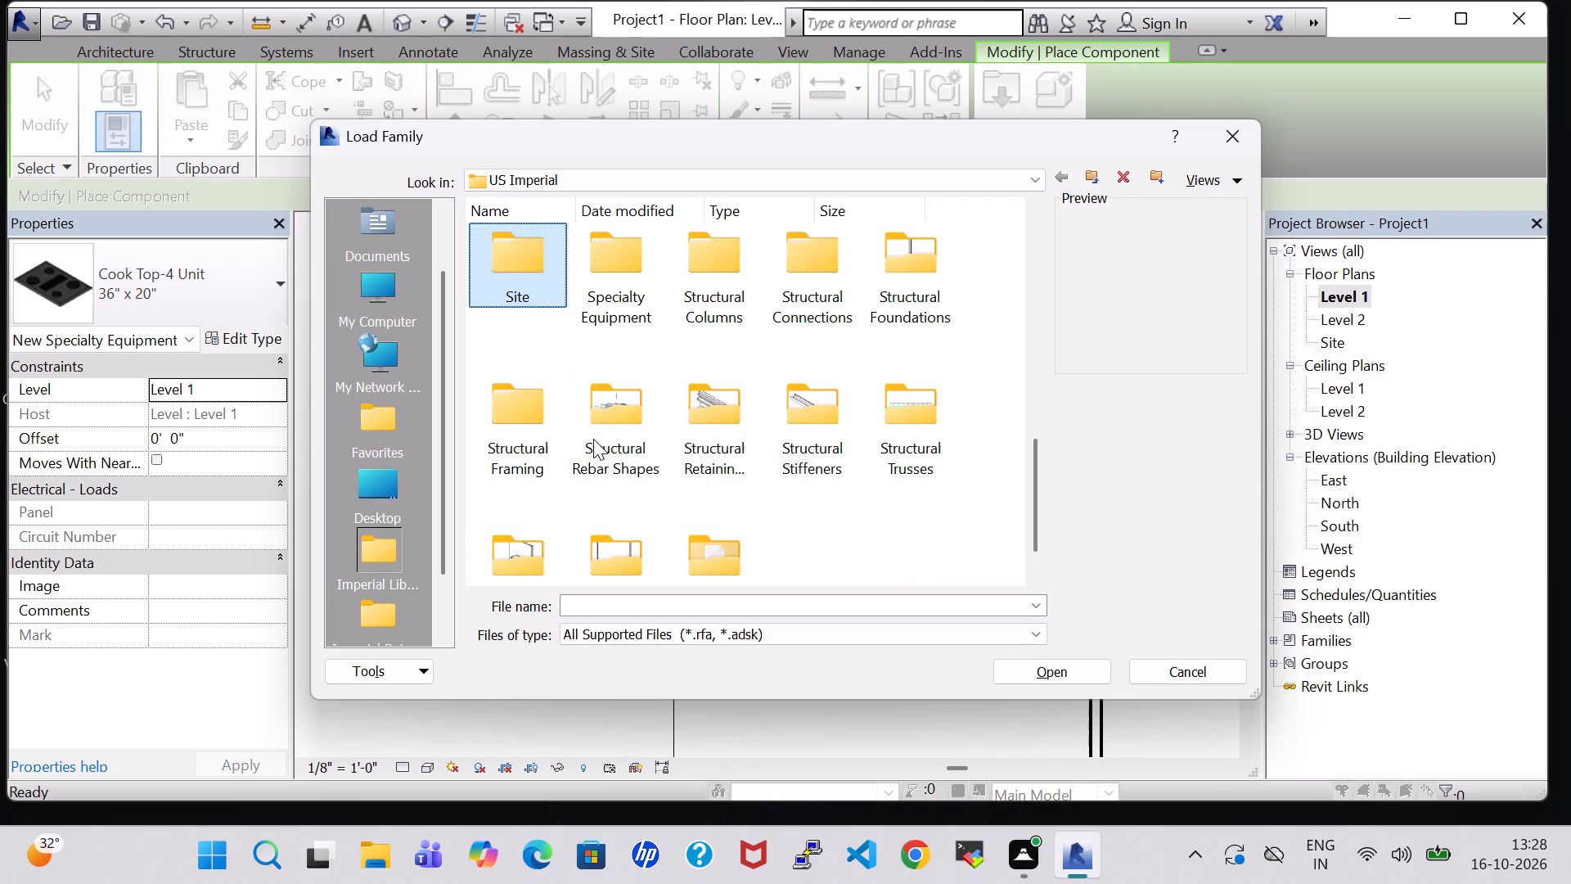
pyautogui.doubleClick(603, 277)
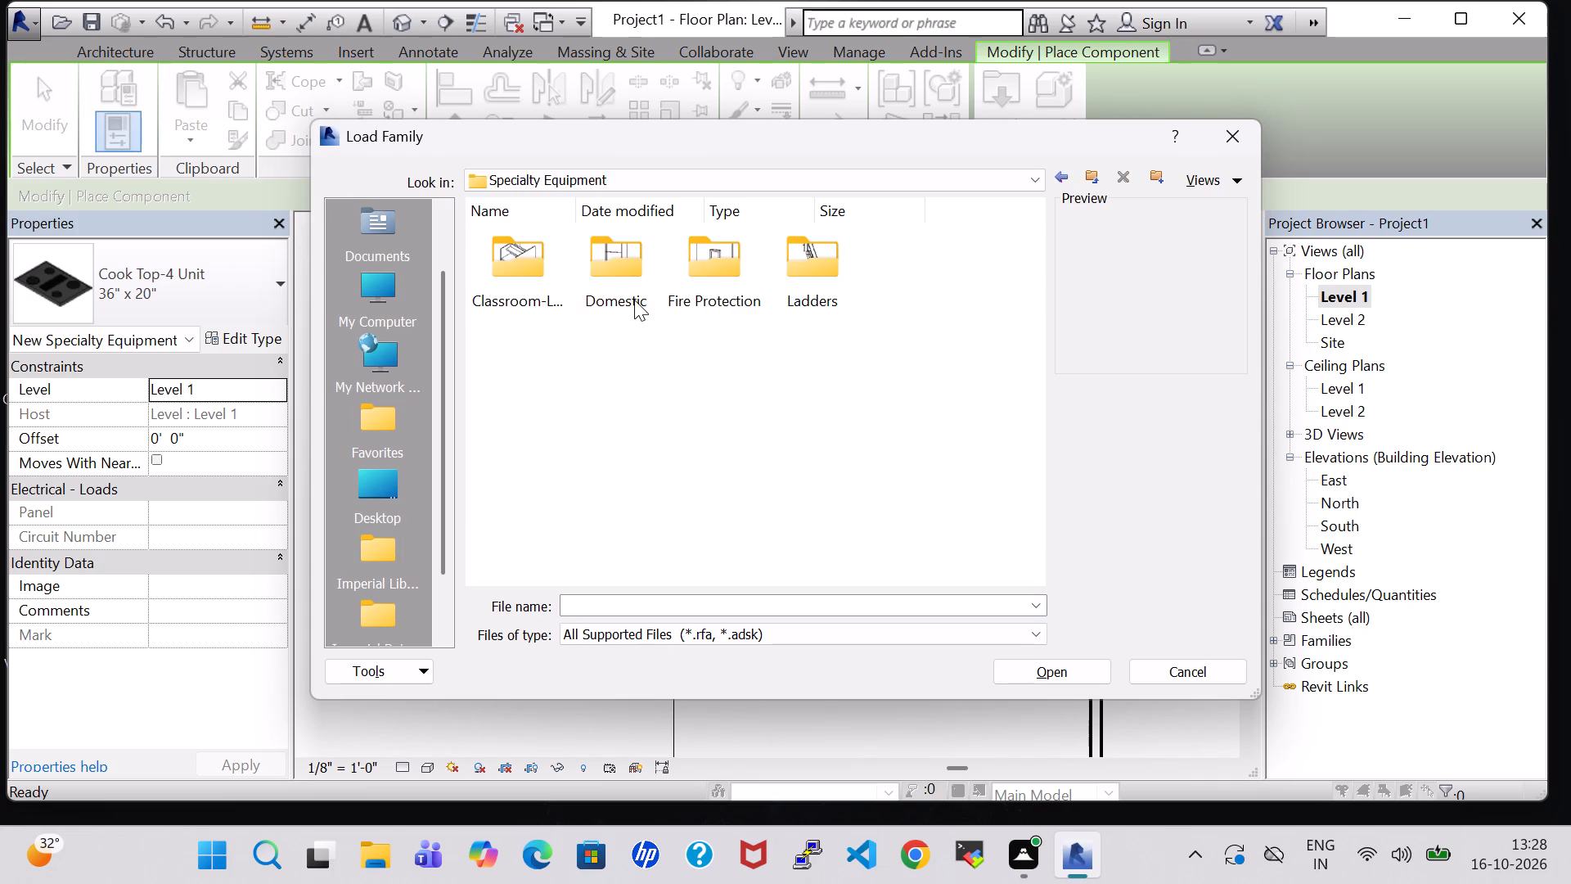
pyautogui.doubleClick(634, 300)
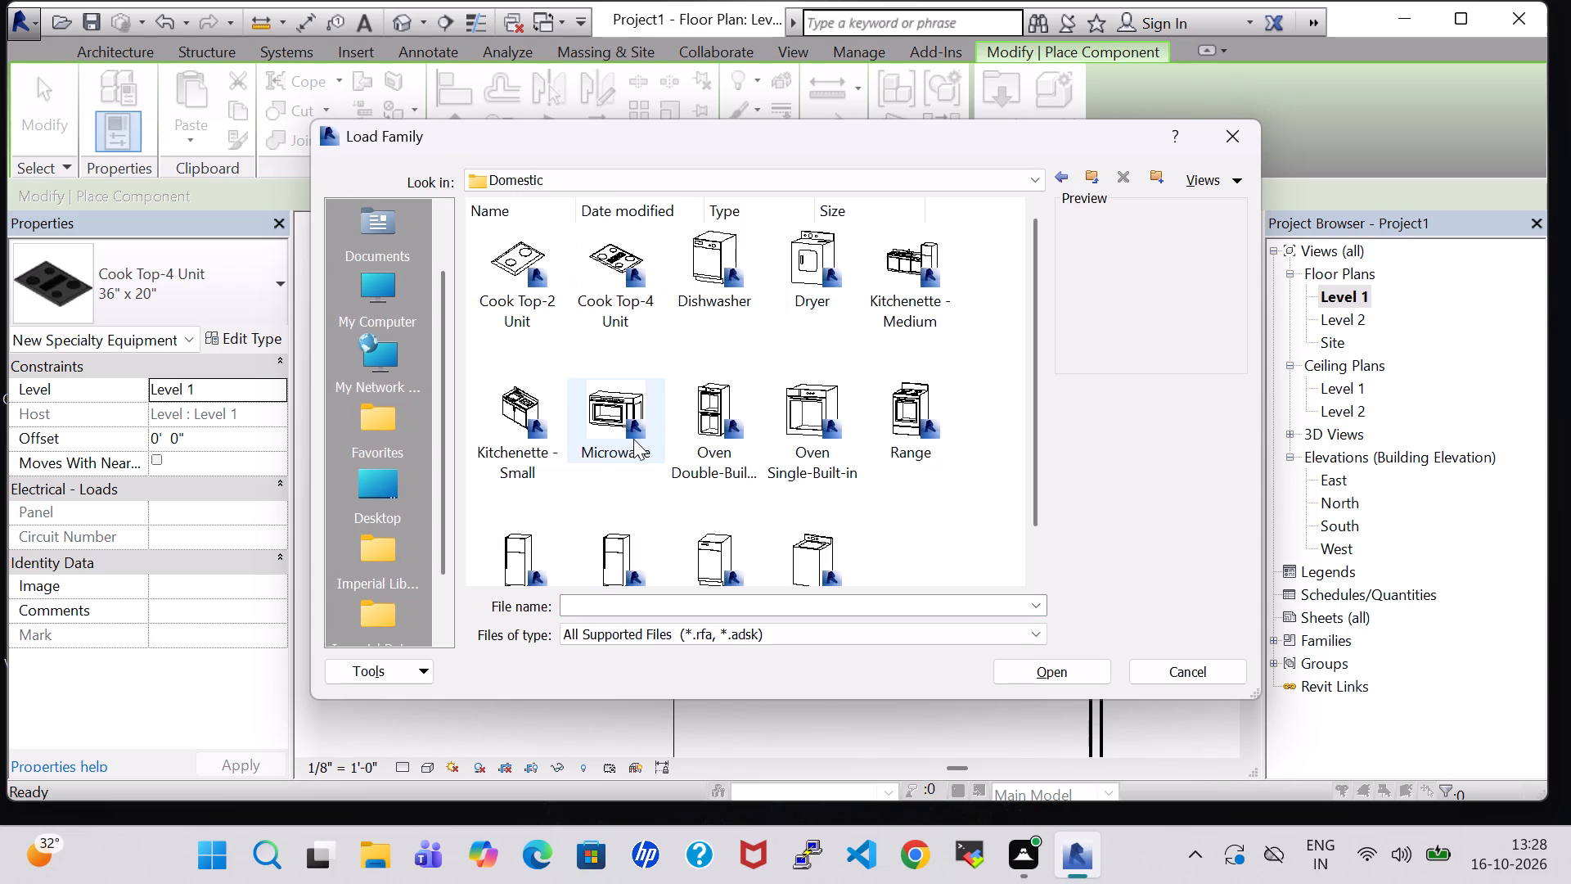
pyautogui.scroll(-1, 633, 439)
pyautogui.click(602, 492)
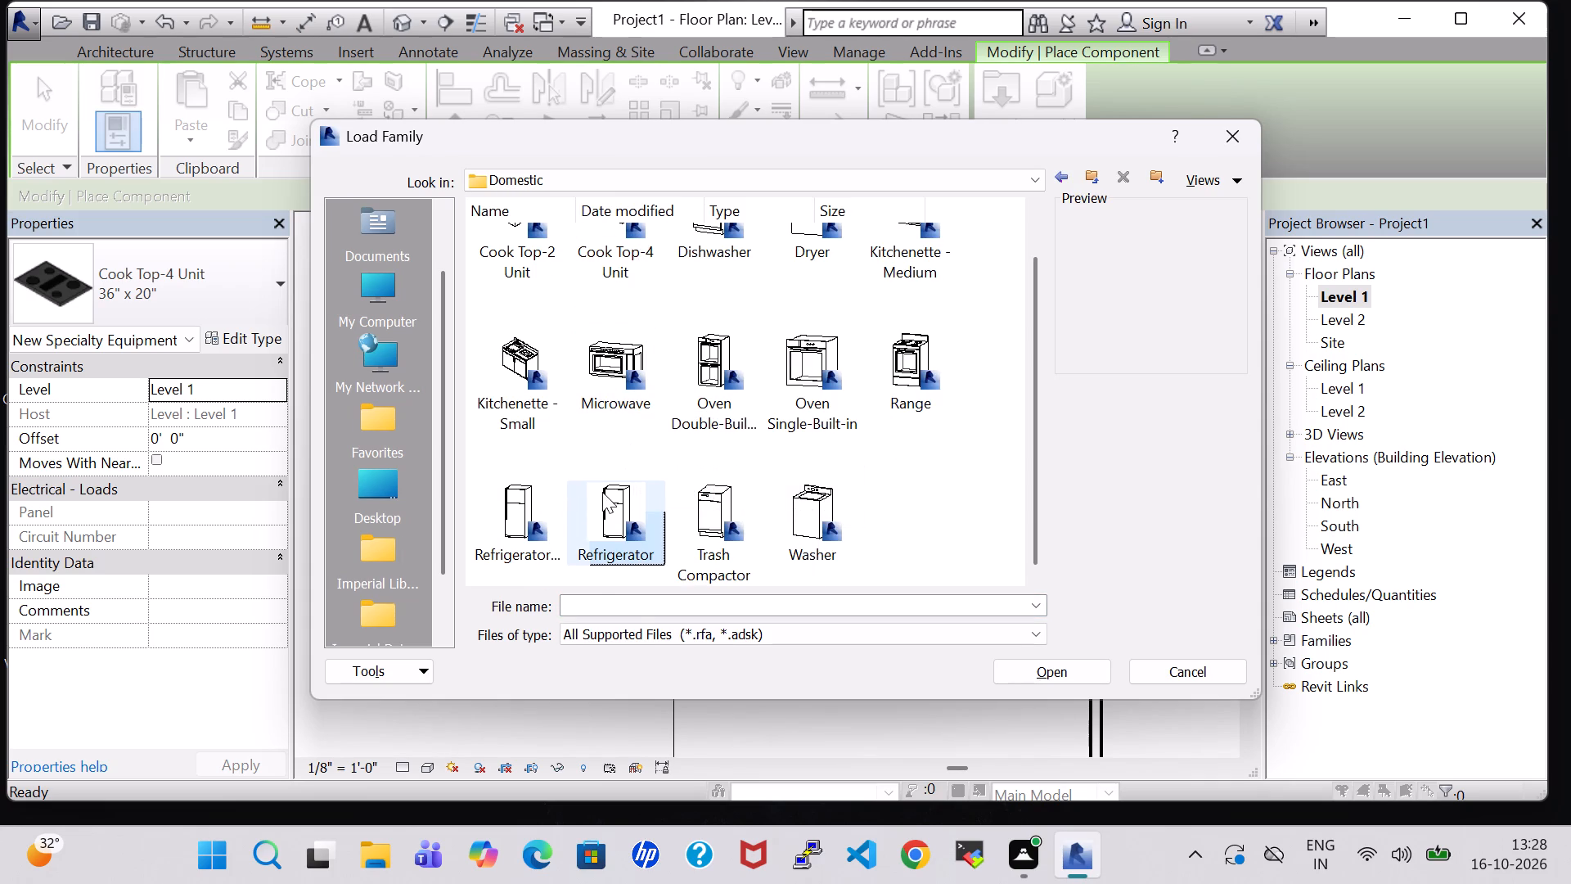
pyautogui.click(1053, 679)
pyautogui.scroll(-1, 967, 505)
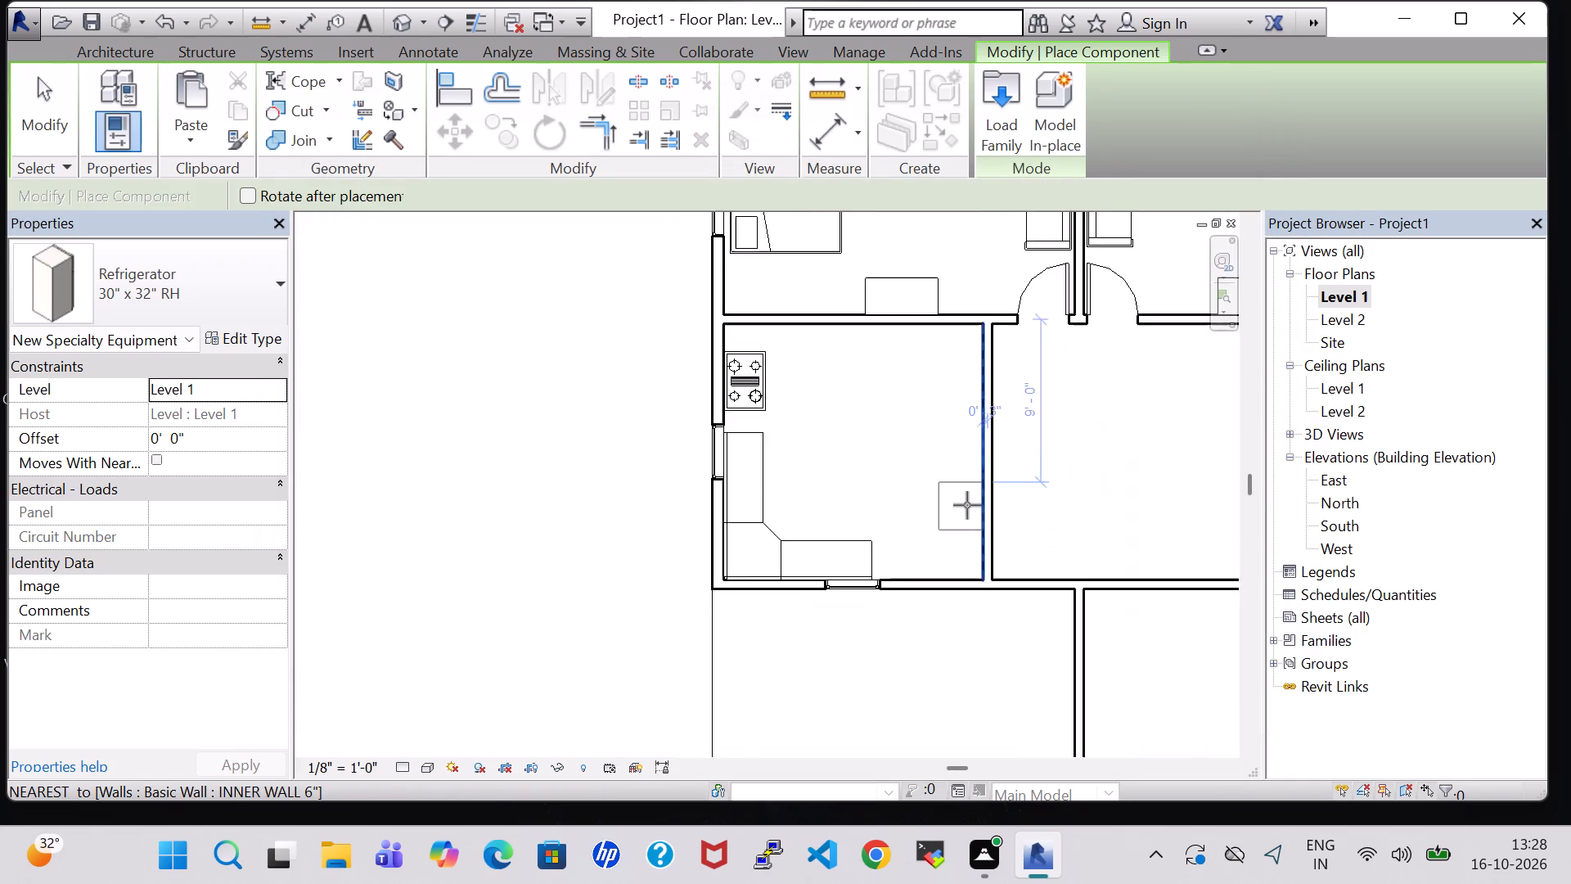
pyautogui.scroll(-2, 967, 505)
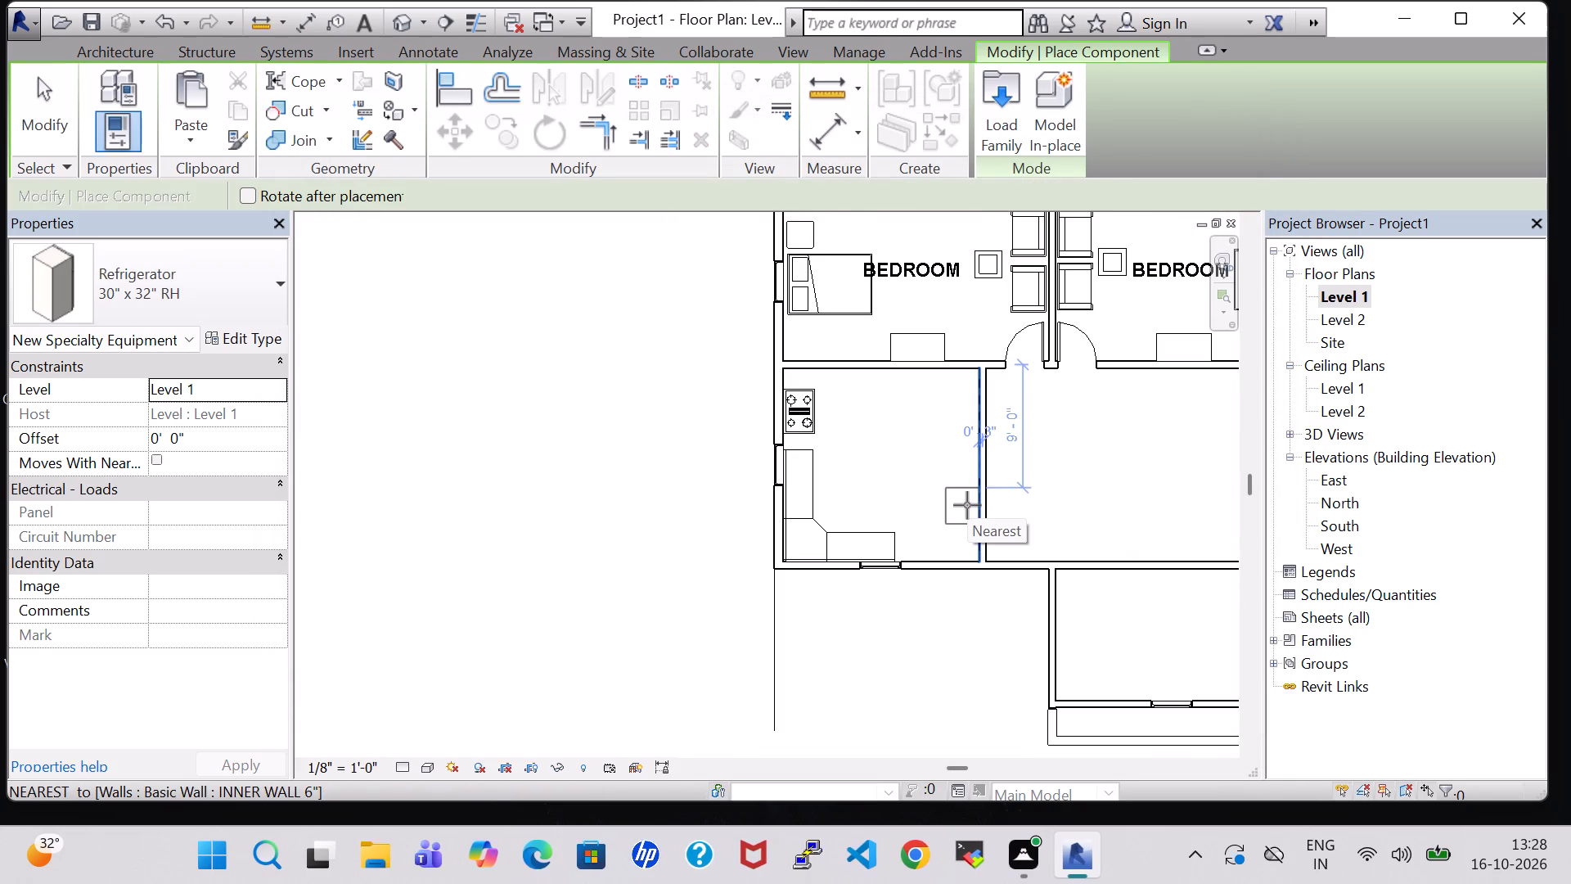
pyautogui.click(967, 440)
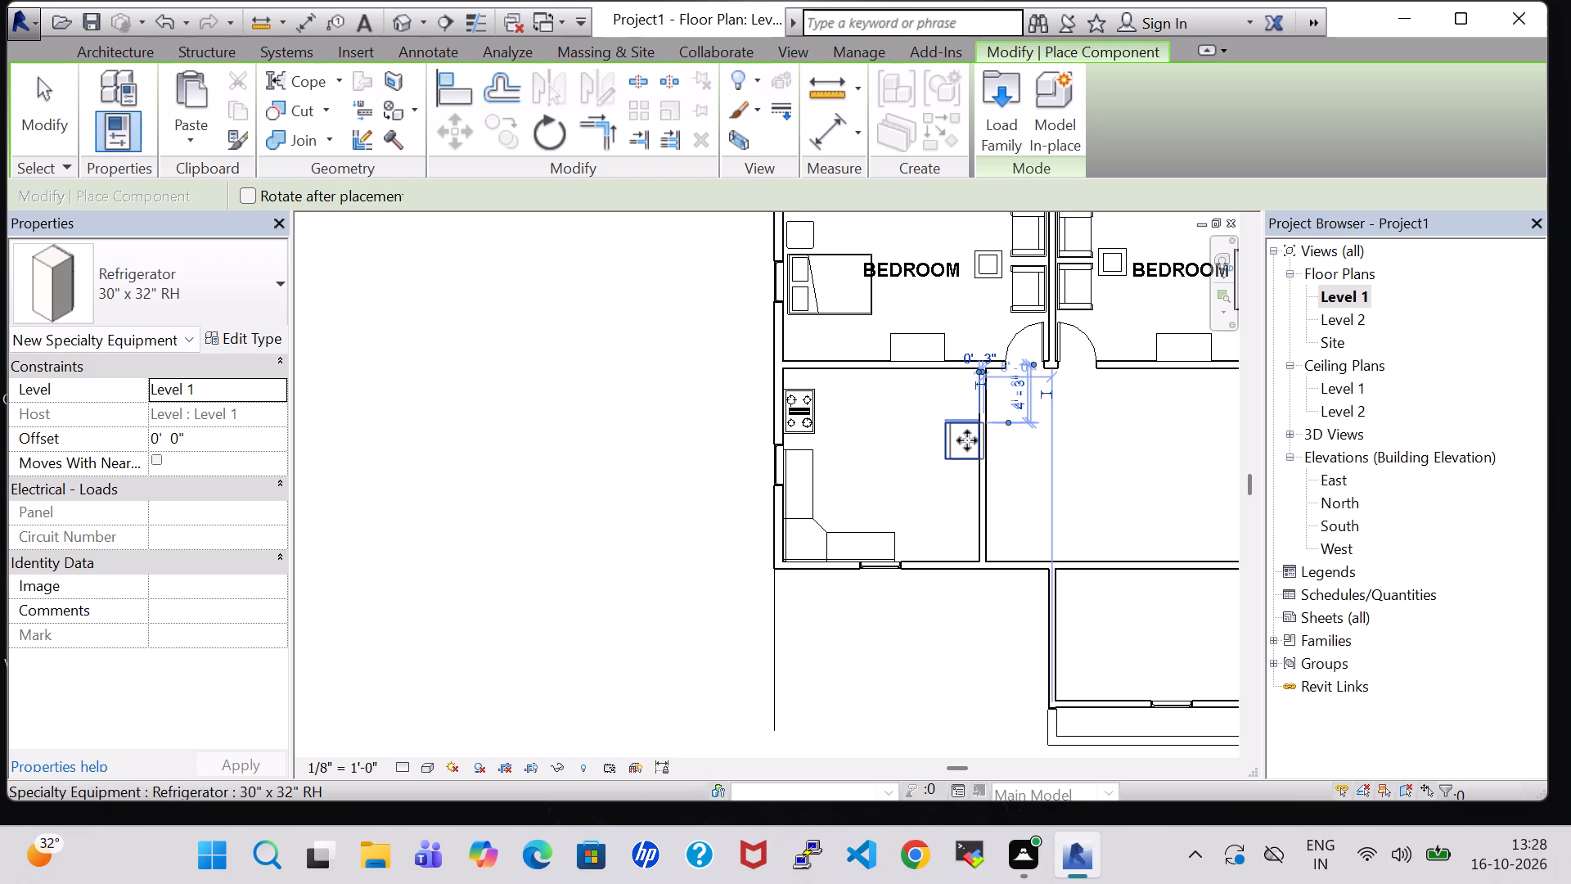
pyautogui.press('Escape')
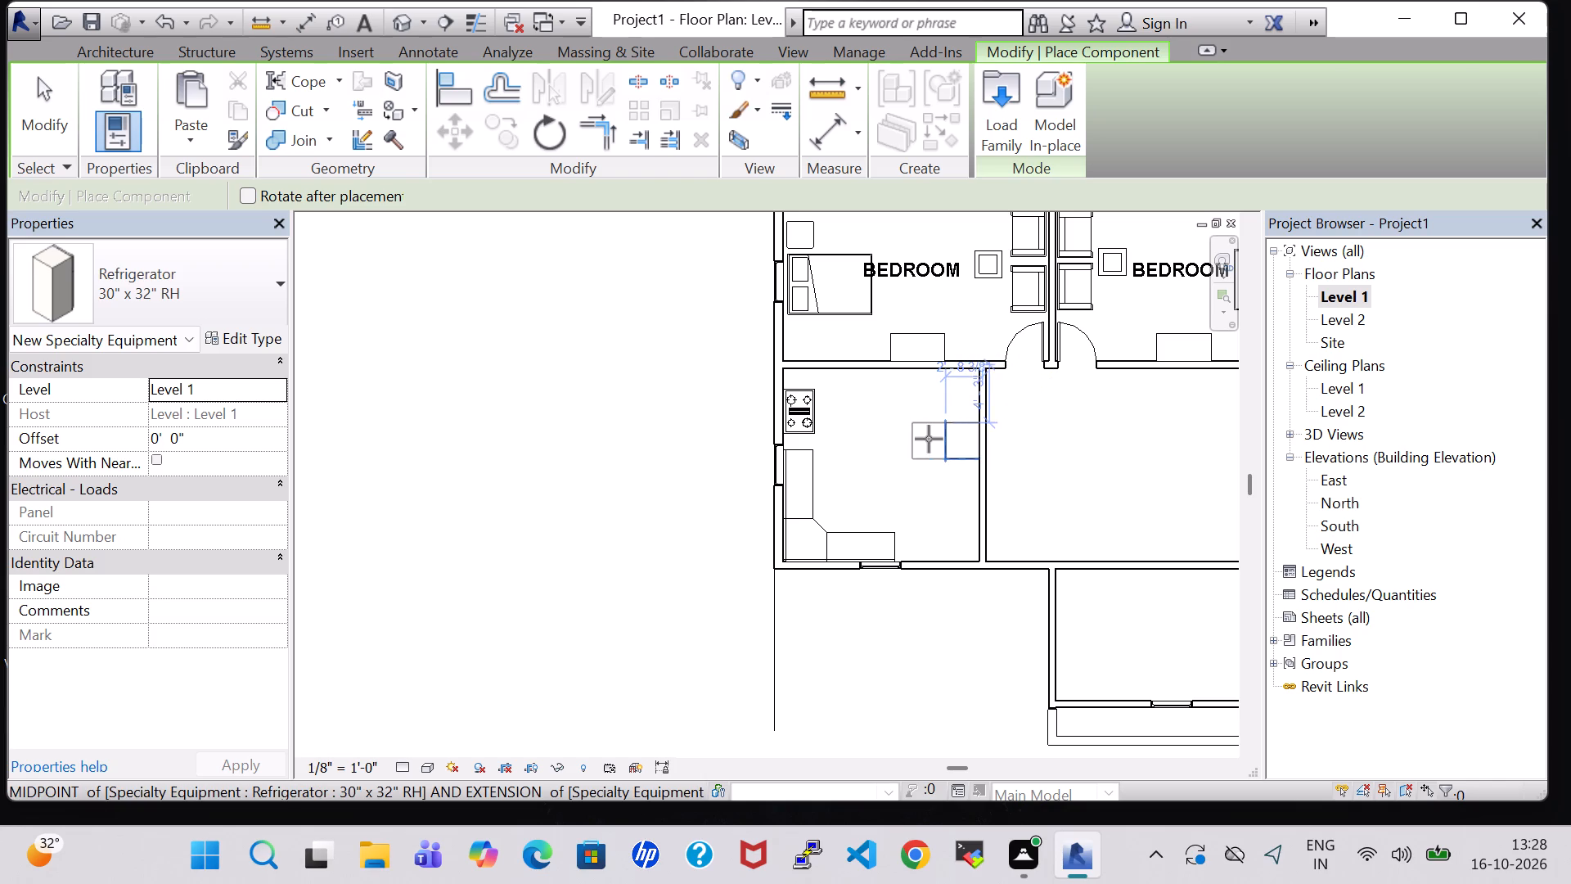
pyautogui.press('Escape')
# Load Sink Kitchen-Double from the Plumbing library's architectural Sinks folder and place the 42" x 21" type along the kitchen's north wall.
pyautogui.click(286, 113)
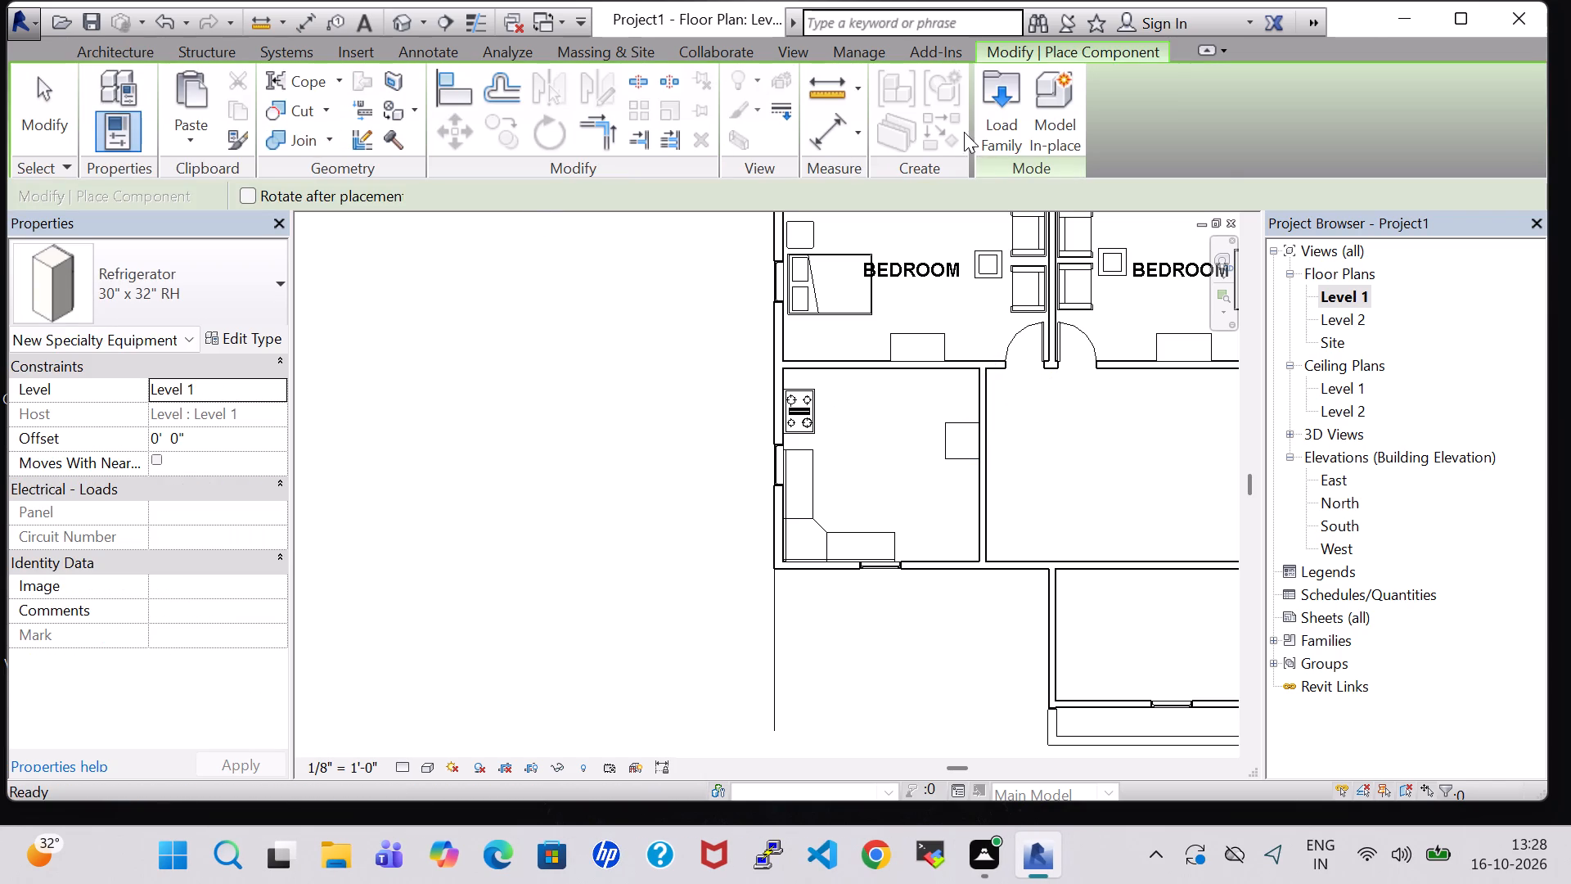
pyautogui.click(995, 126)
pyautogui.click(908, 555)
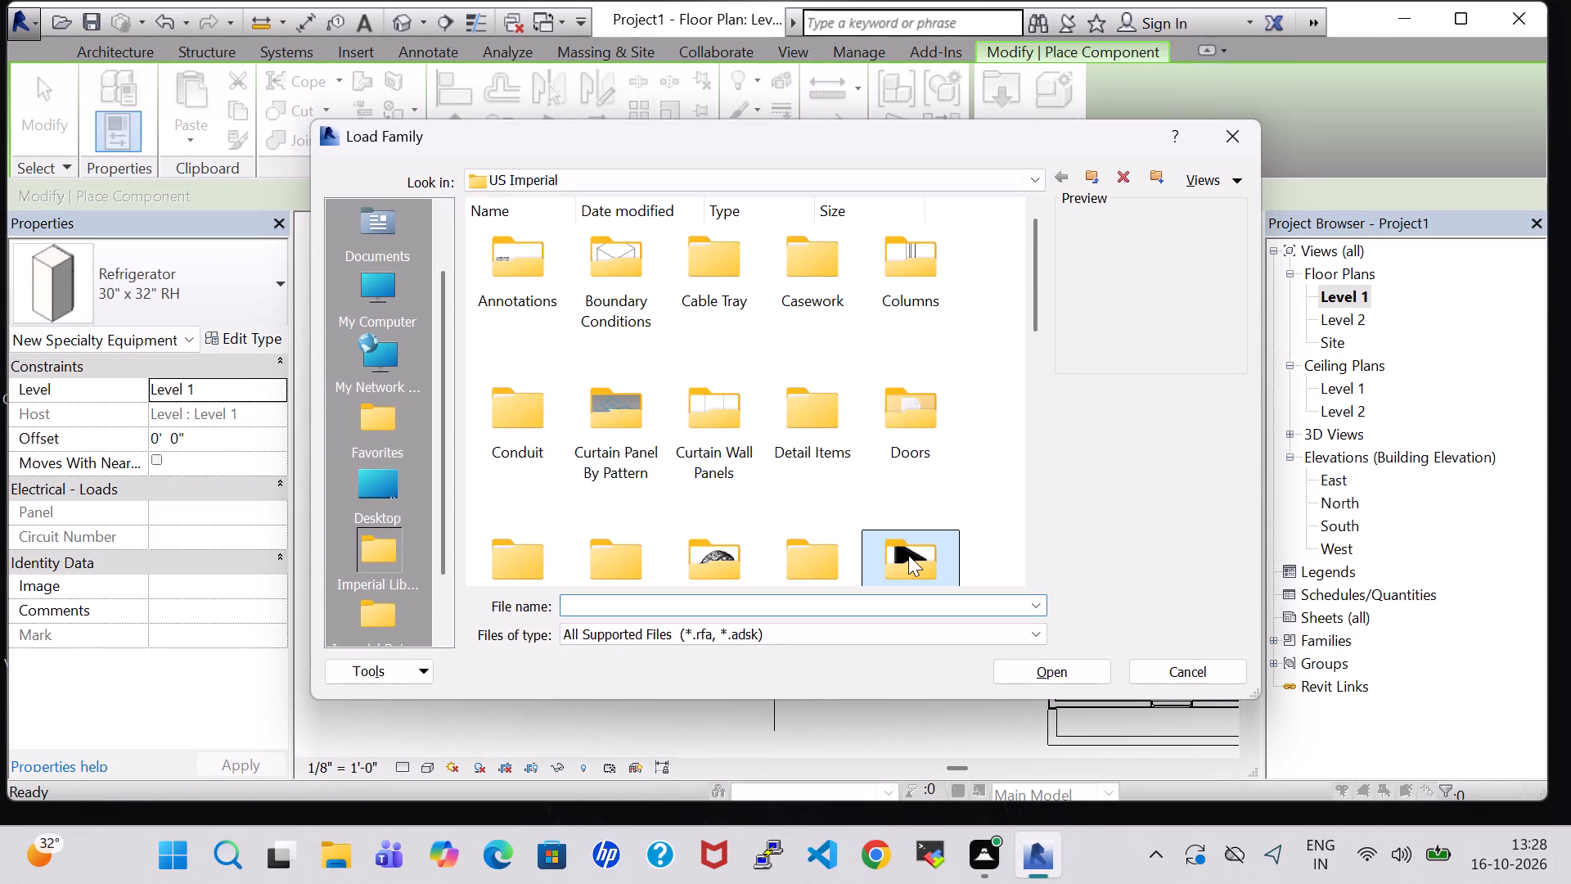
pyautogui.press('p')
pyautogui.doubleClick(688, 287)
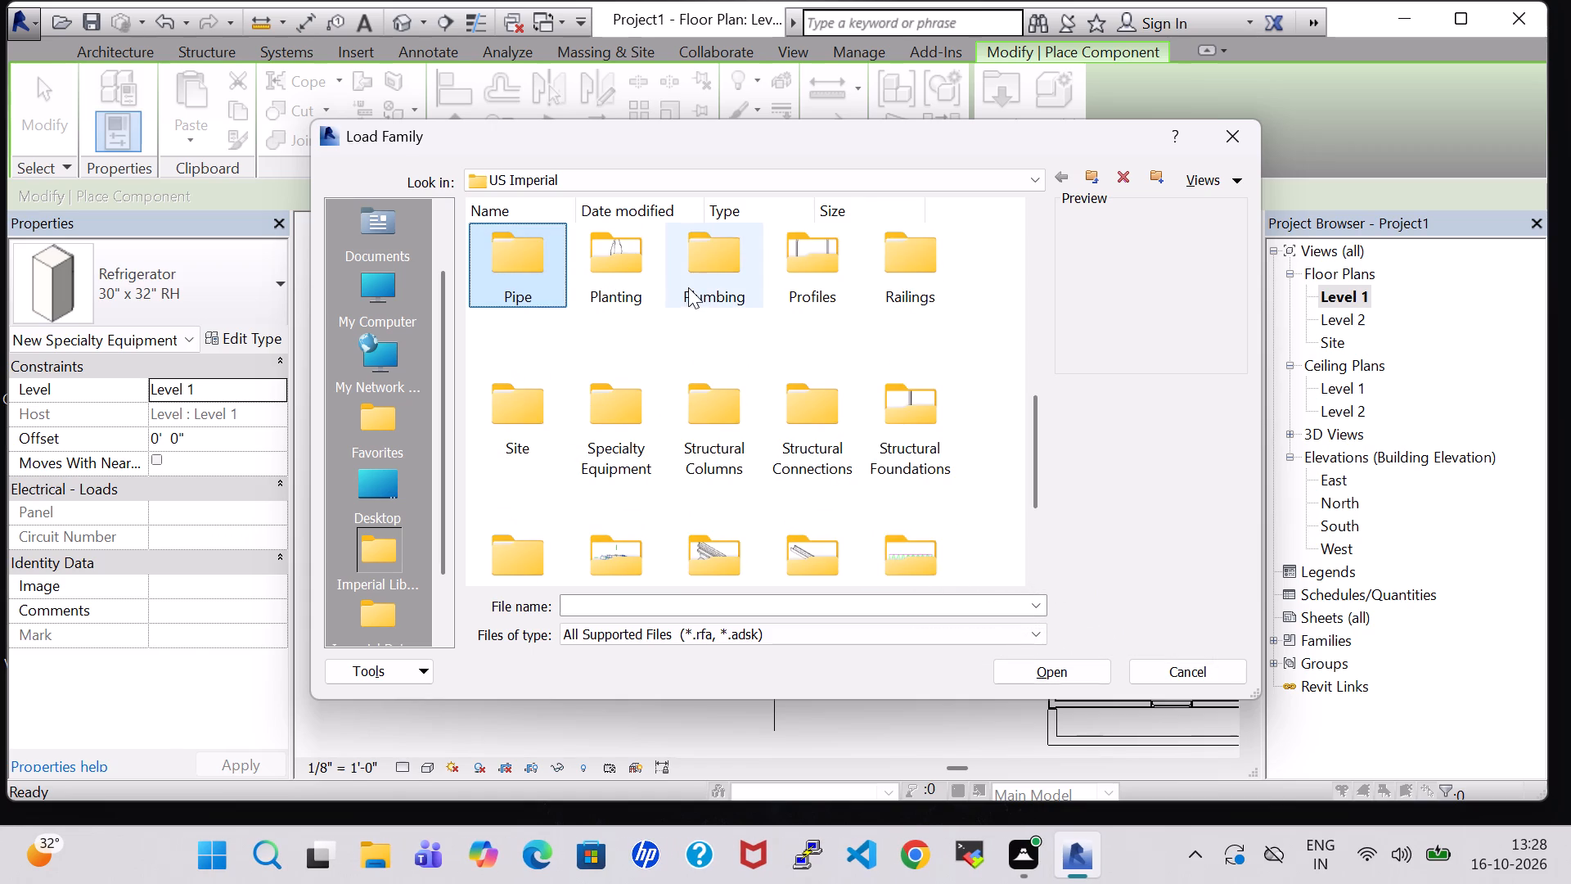
pyautogui.doubleClick(538, 263)
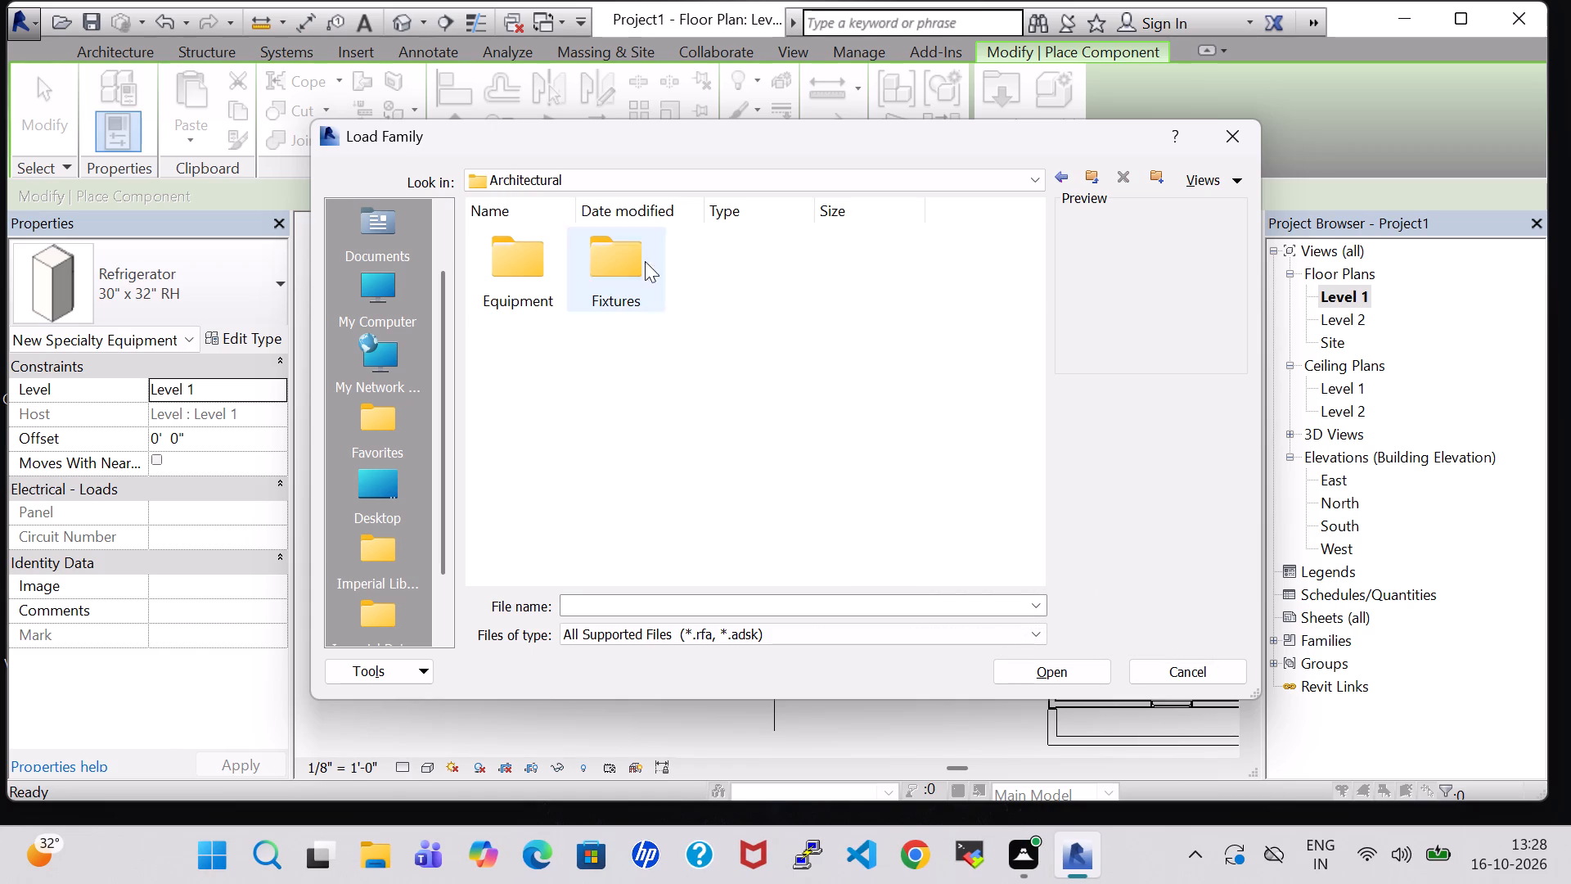
pyautogui.doubleClick(592, 282)
pyautogui.doubleClick(930, 258)
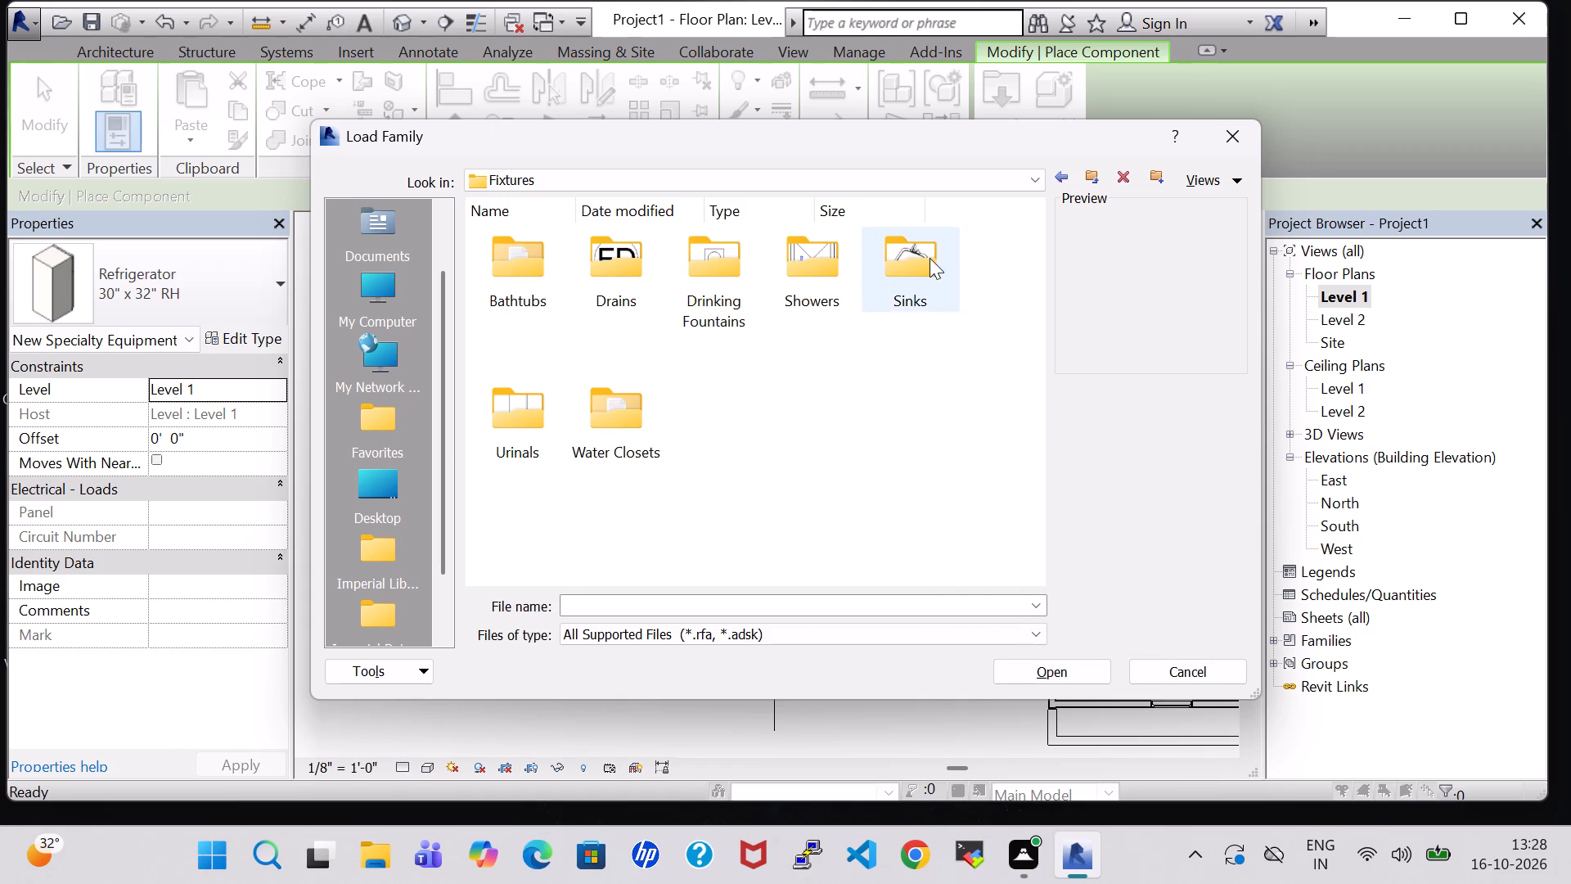
pyautogui.click(534, 286)
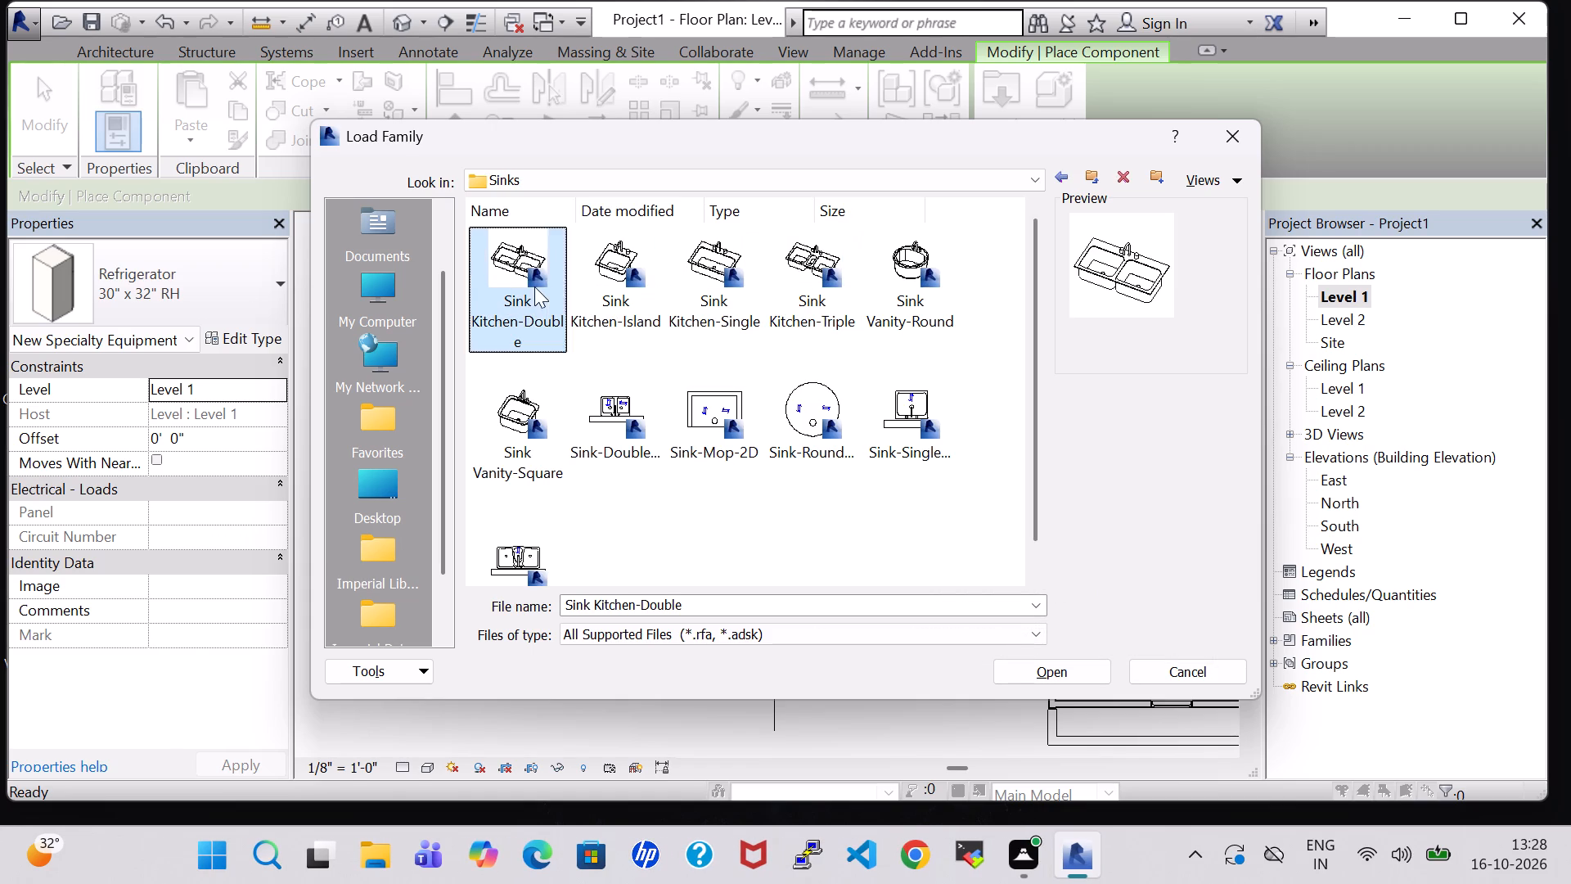
pyautogui.click(1074, 670)
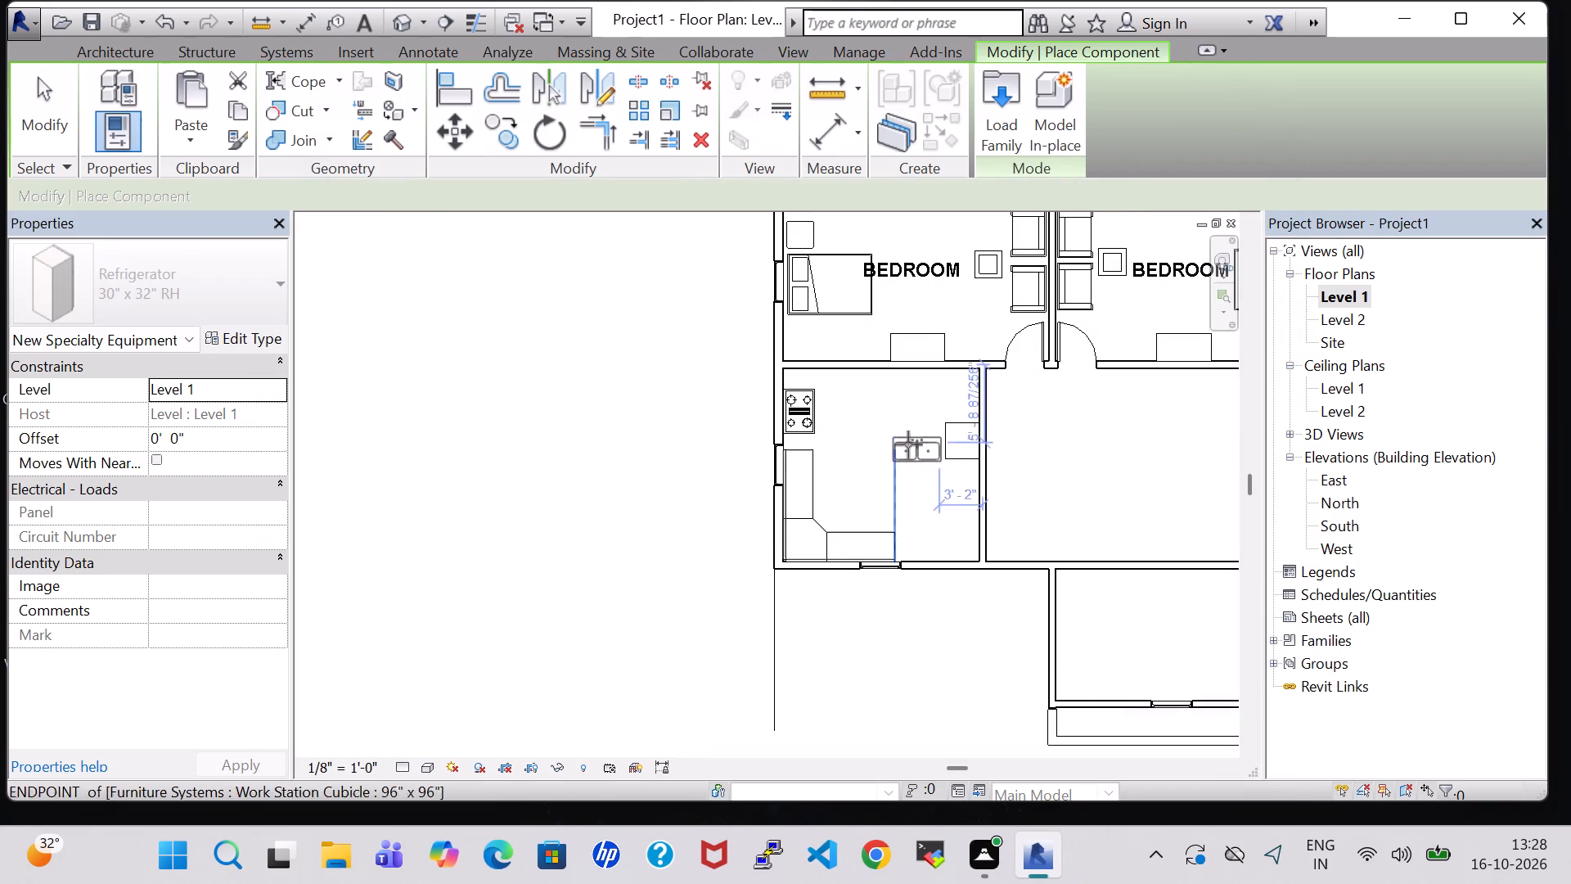
pyautogui.scroll(6, 889, 404)
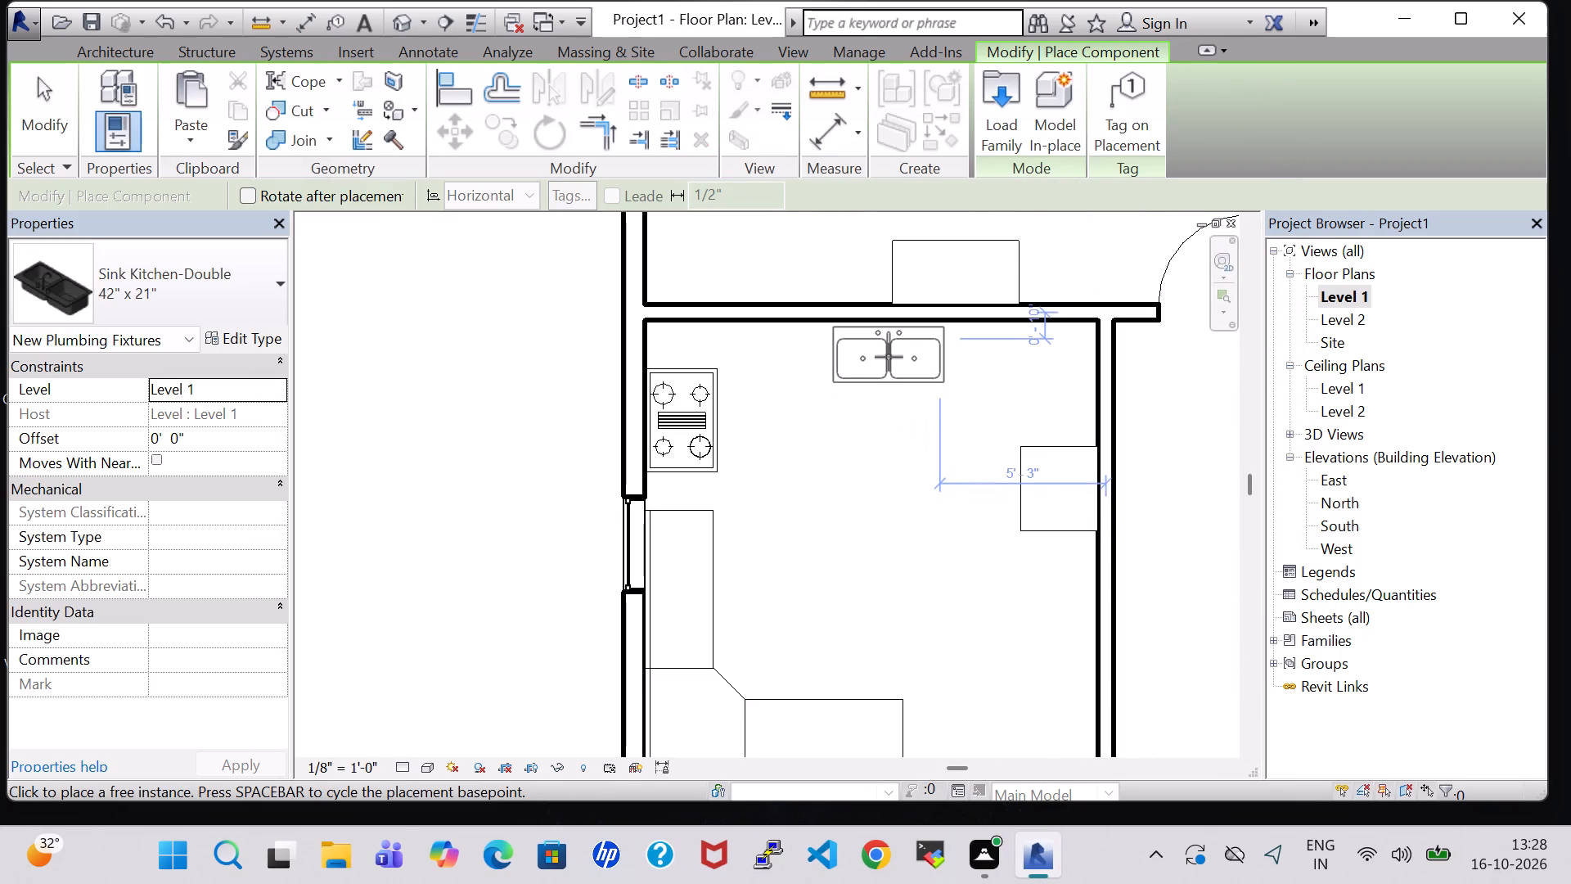
pyautogui.scroll(5, 889, 357)
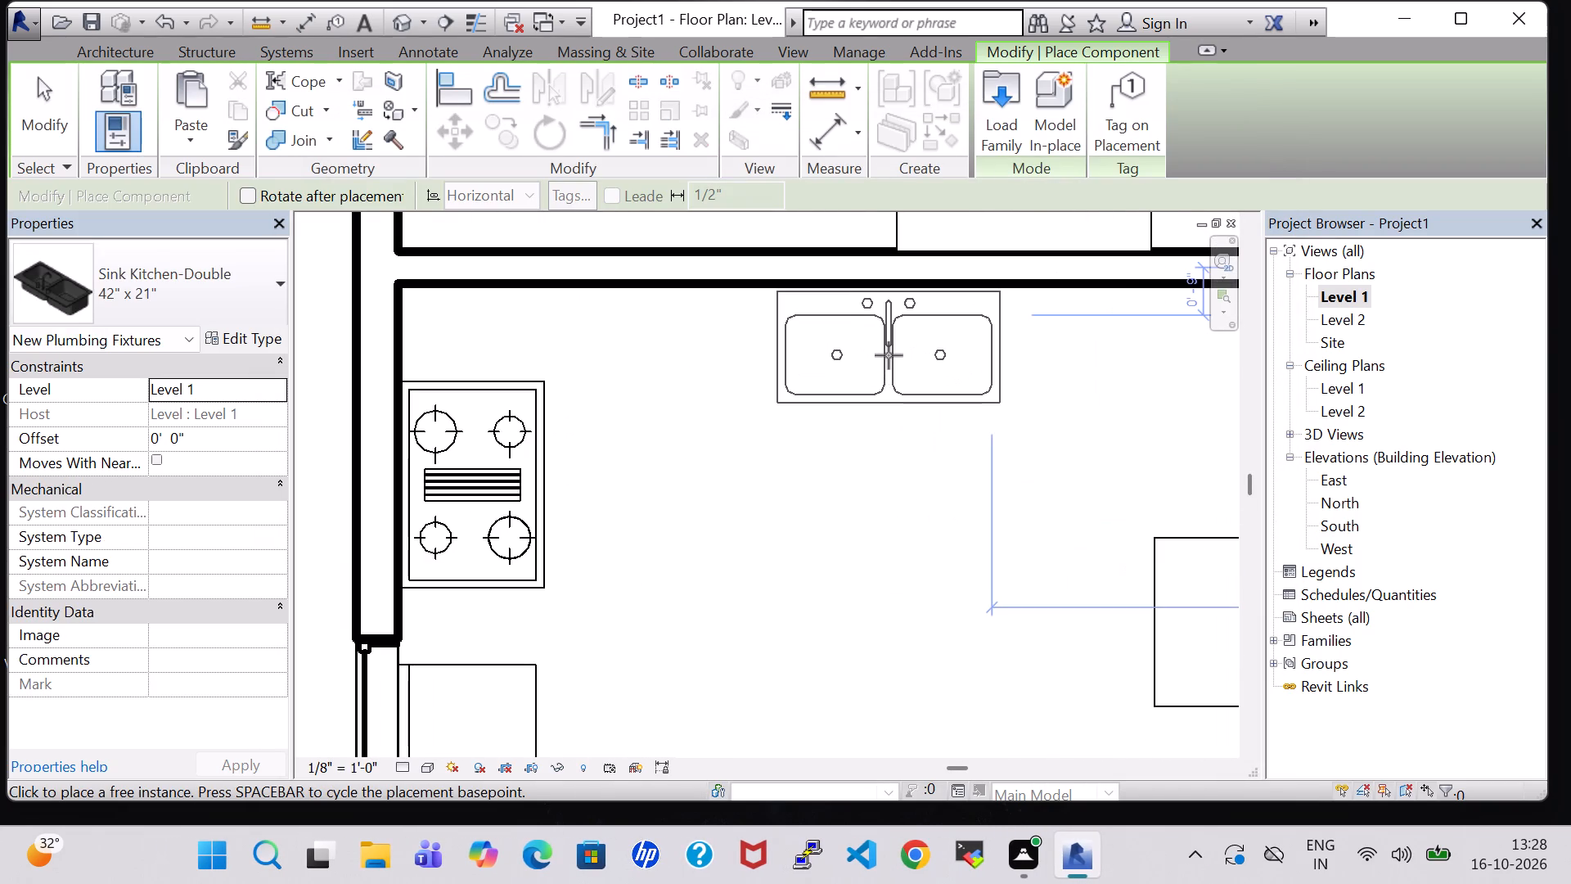
pyautogui.scroll(2, 889, 353)
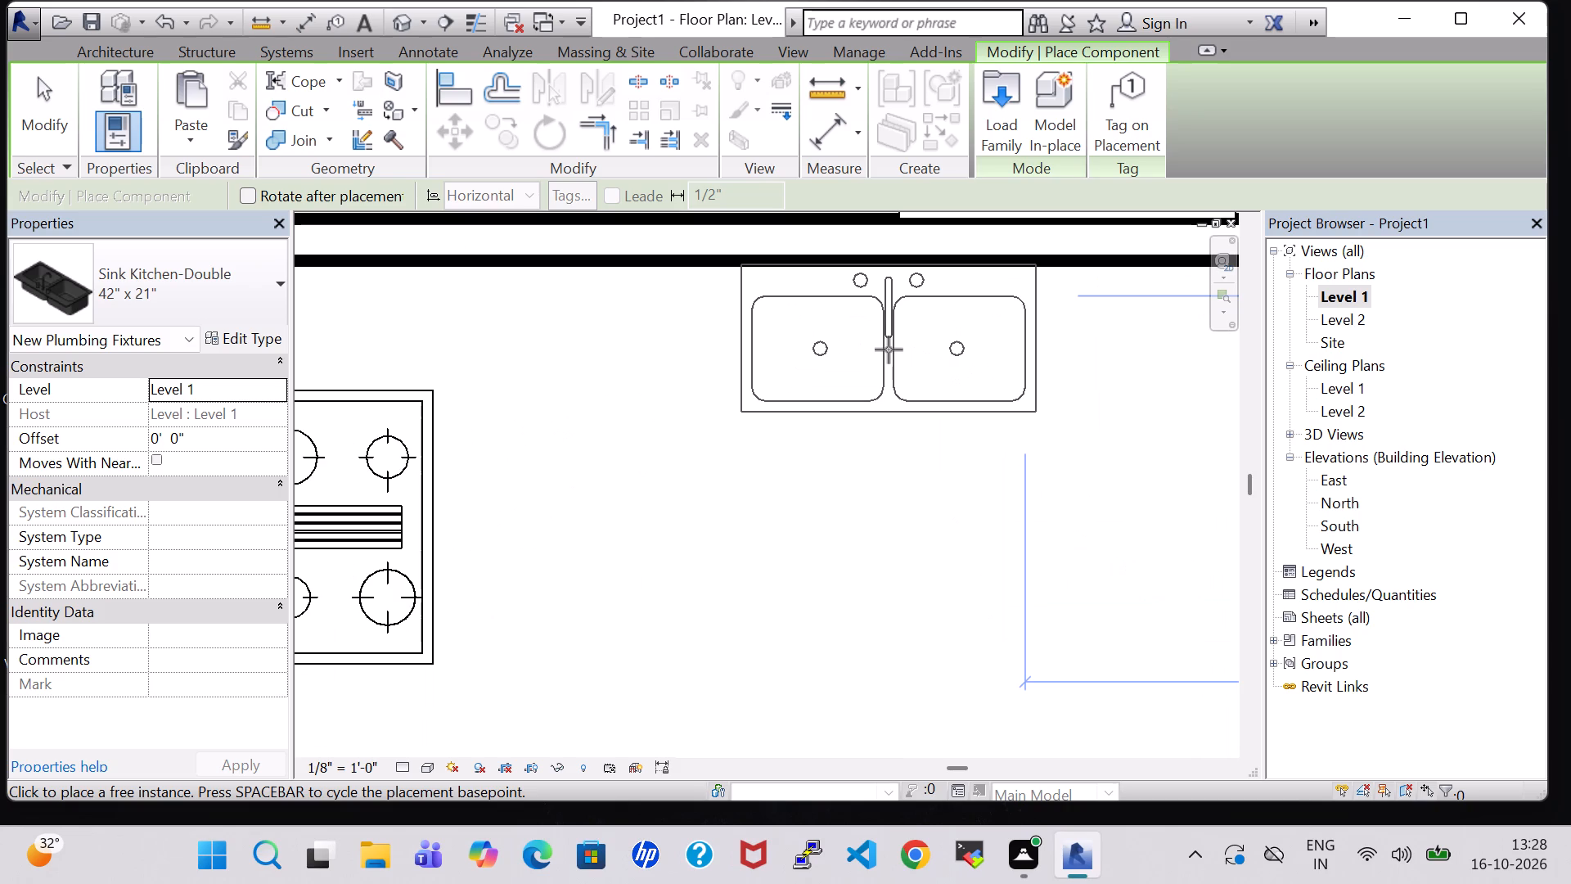
pyautogui.click(889, 358)
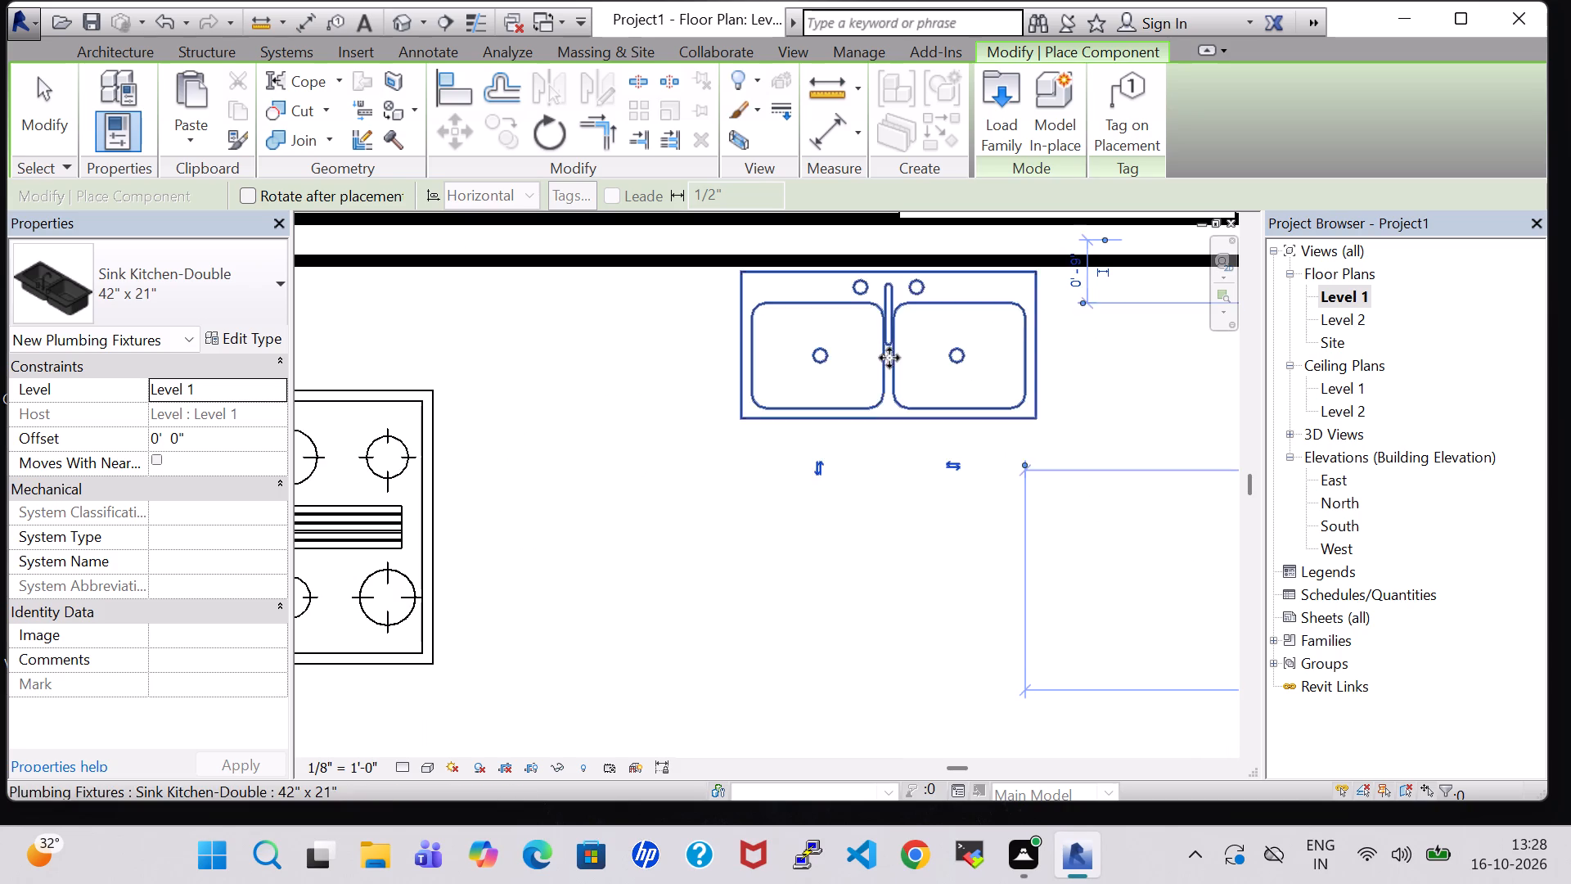
pyautogui.press('Escape')
pyautogui.press('Escape')
# Nudge the double kitchen sink north so its back edge meets the wall.
pyautogui.click(891, 413)
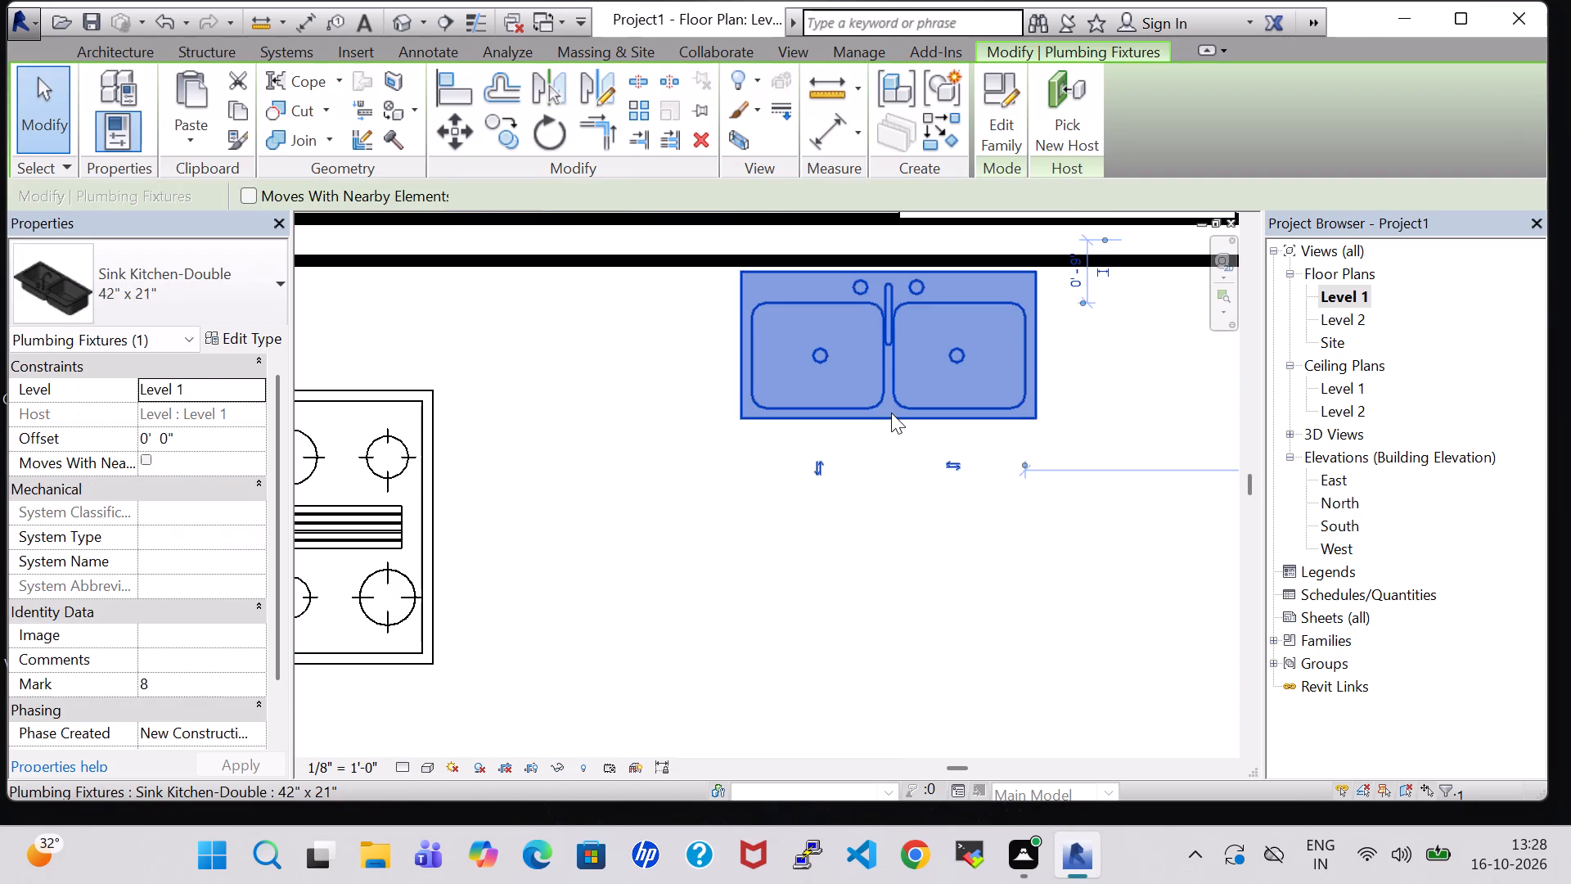
pyautogui.press('Up')
pyautogui.click(889, 490)
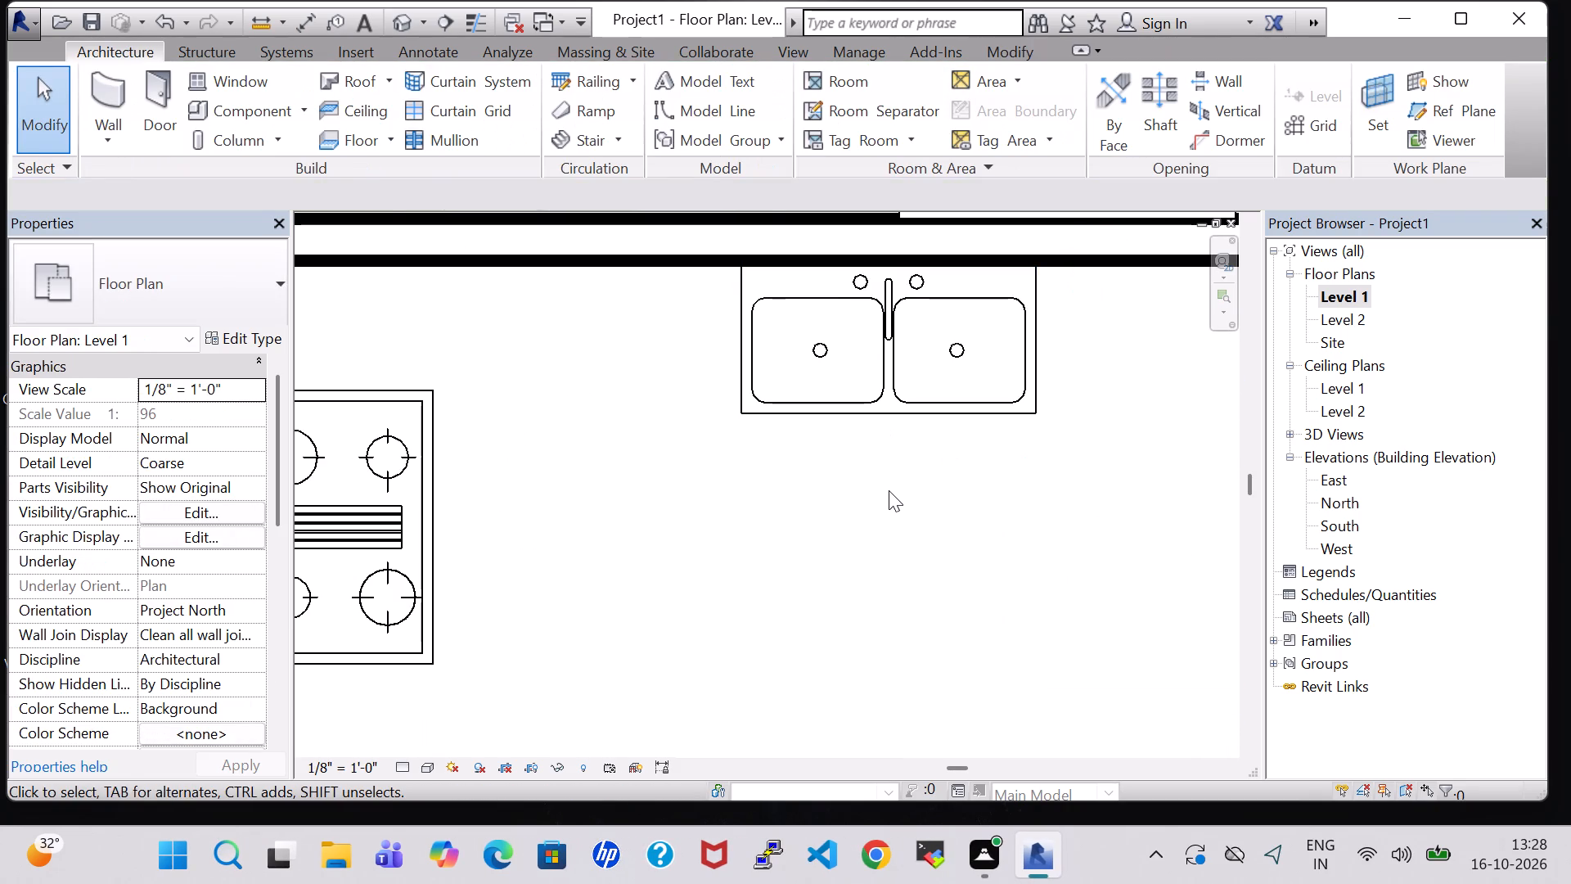
# Open the default 3D view, saving the project as Project51 in the Desktop's work folder.
pyautogui.scroll(-4, 889, 490)
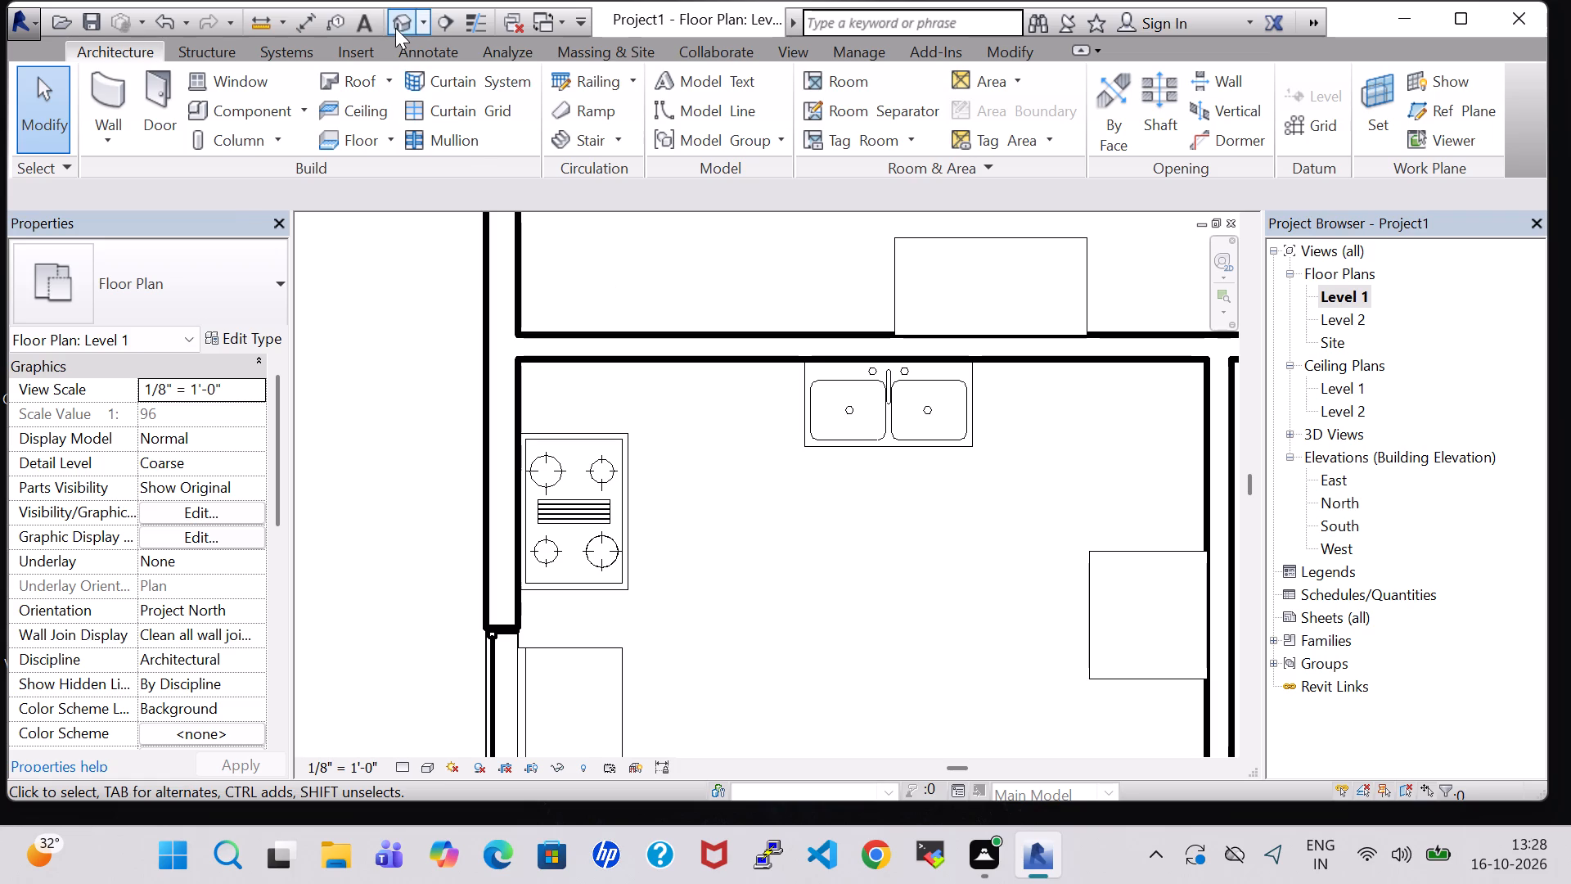
pyautogui.click(395, 28)
pyautogui.click(641, 364)
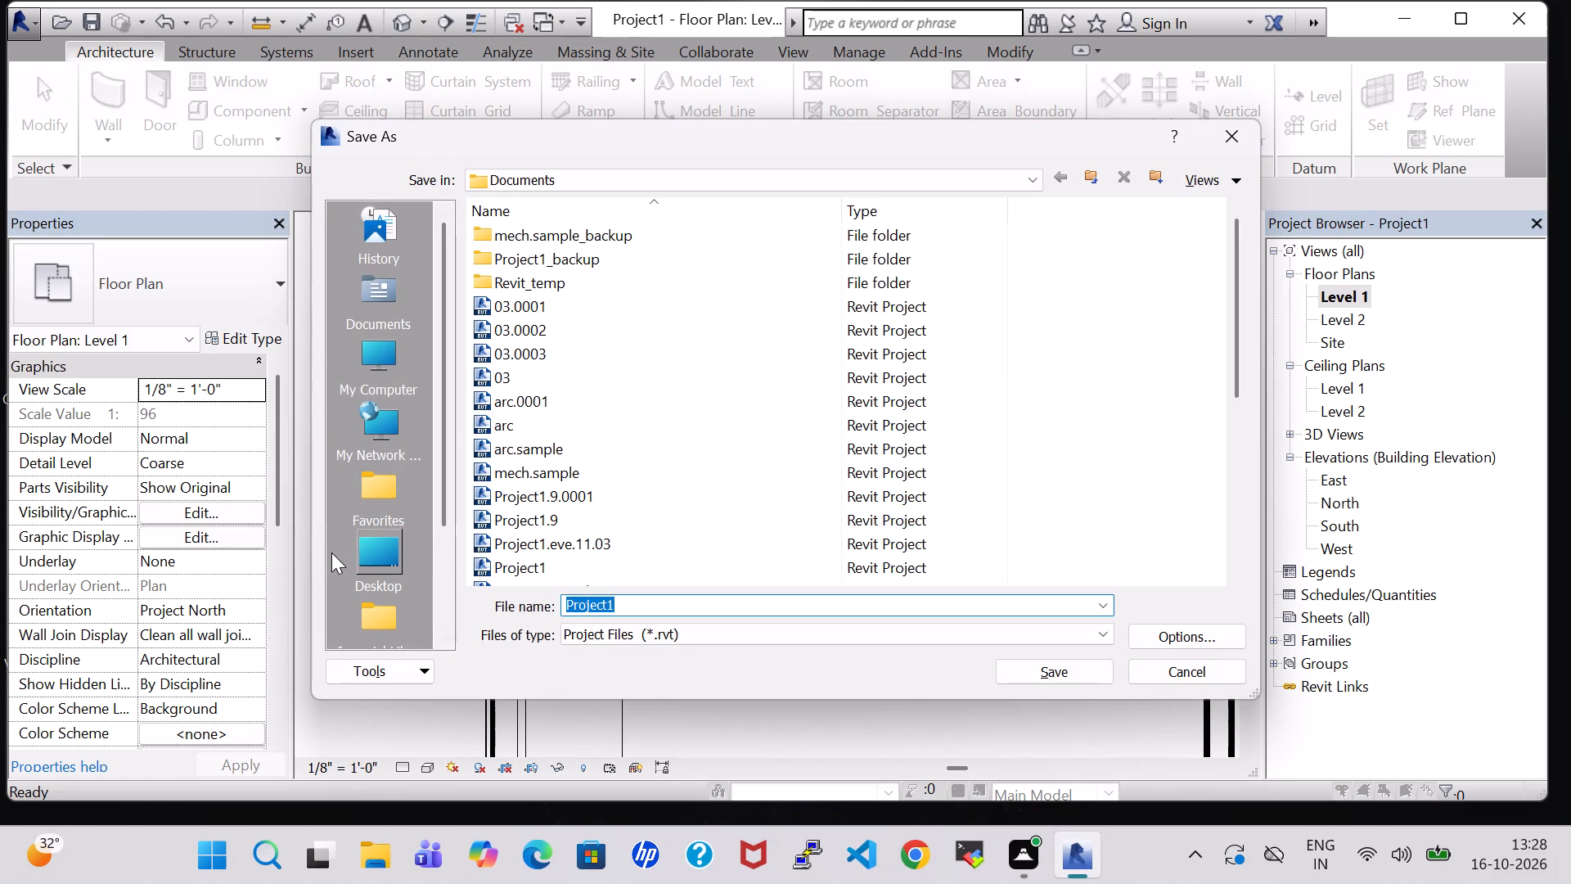
pyautogui.doubleClick(375, 552)
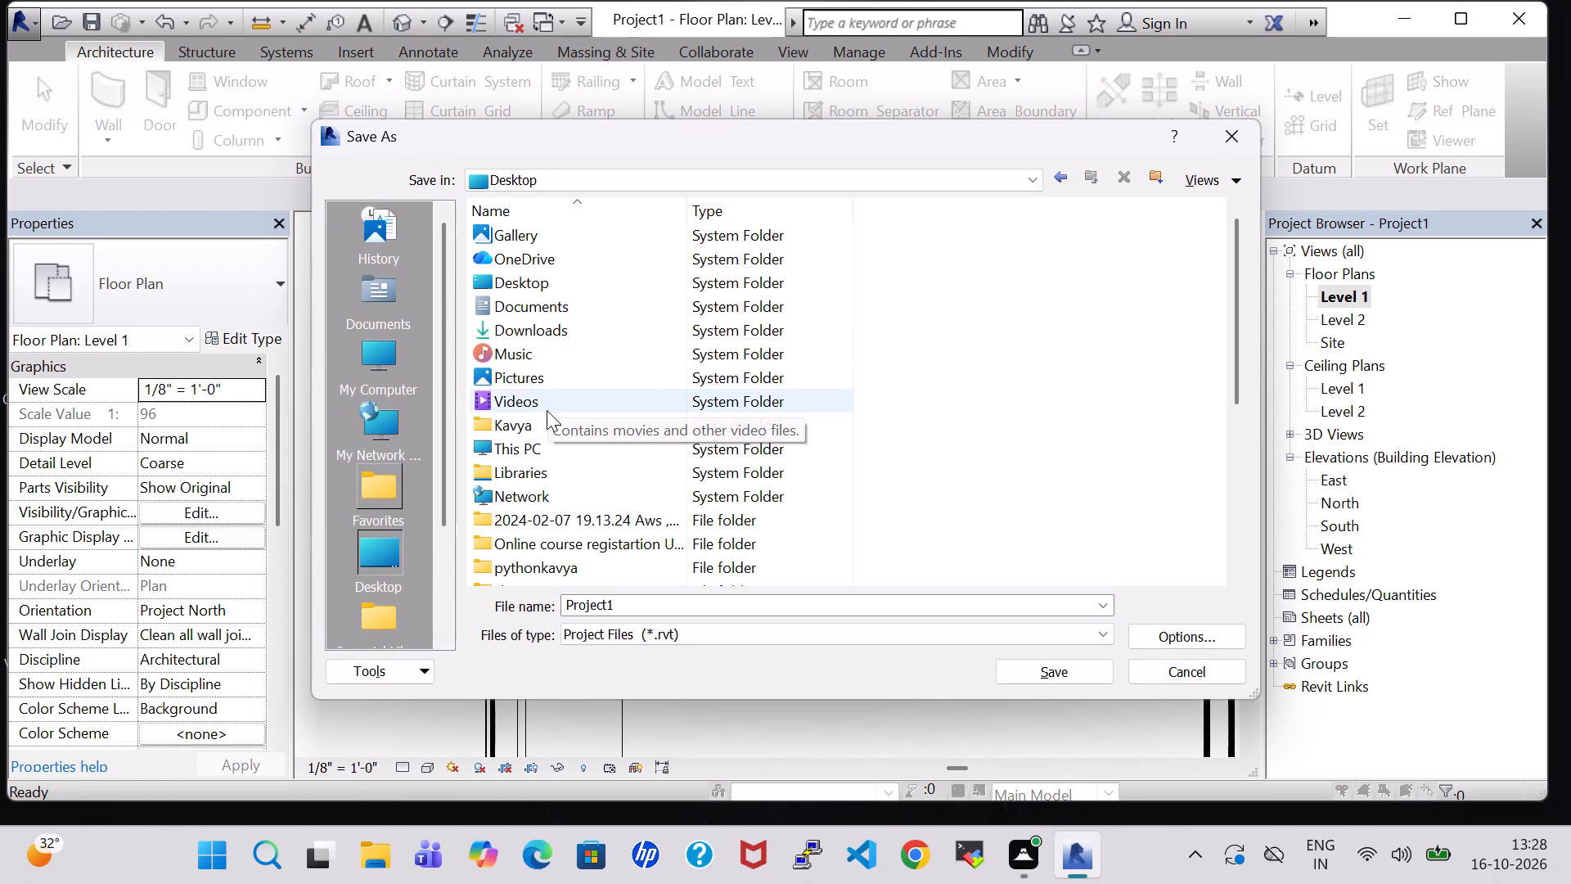
pyautogui.scroll(-3, 547, 424)
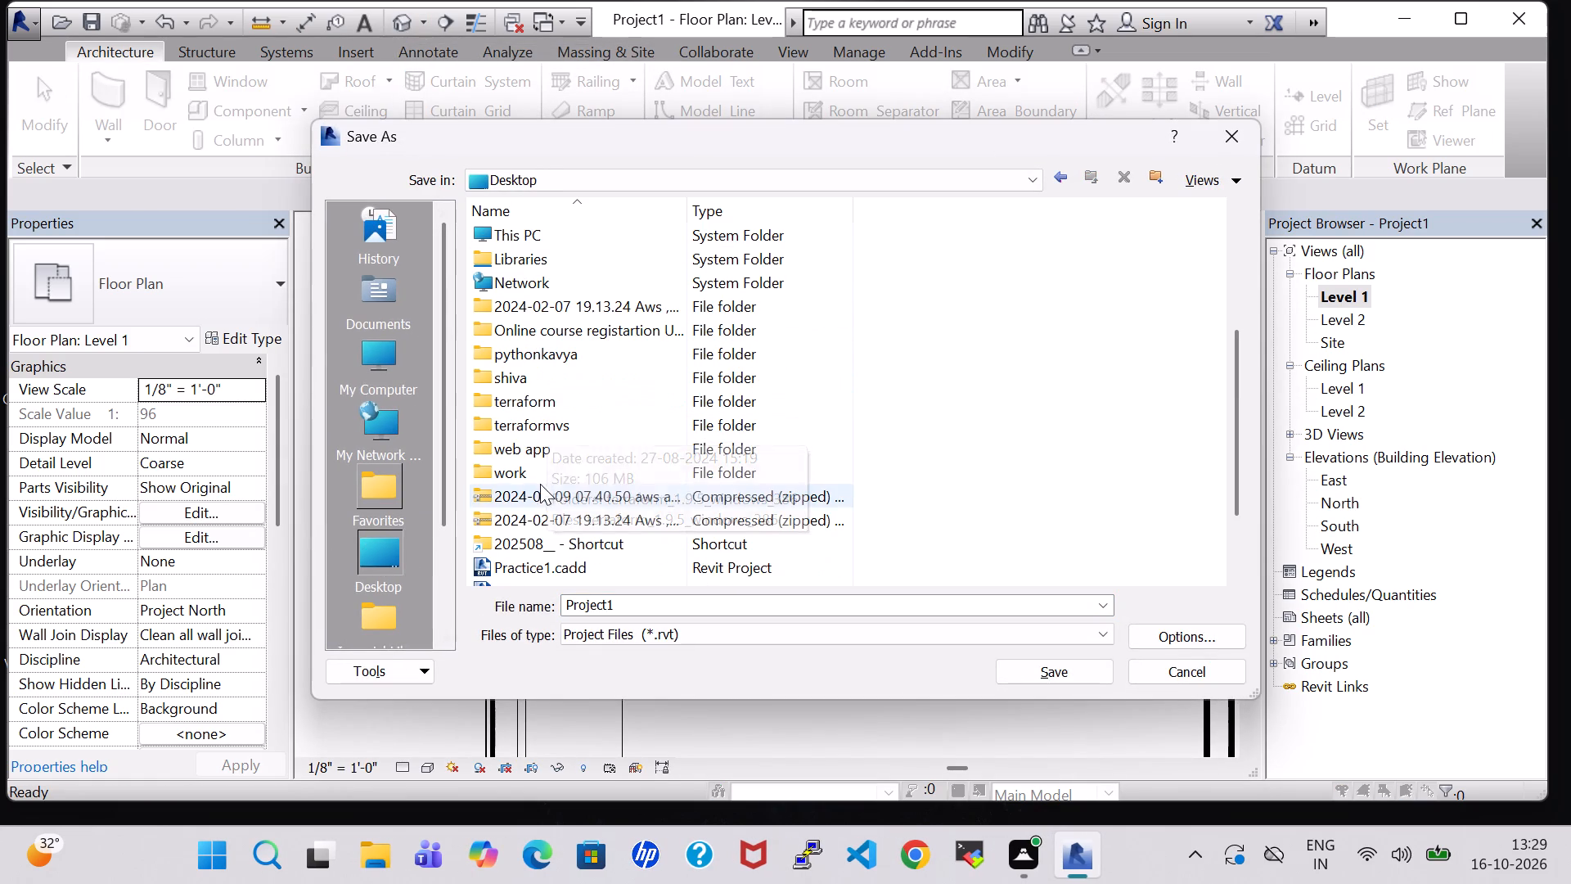
pyautogui.doubleClick(508, 473)
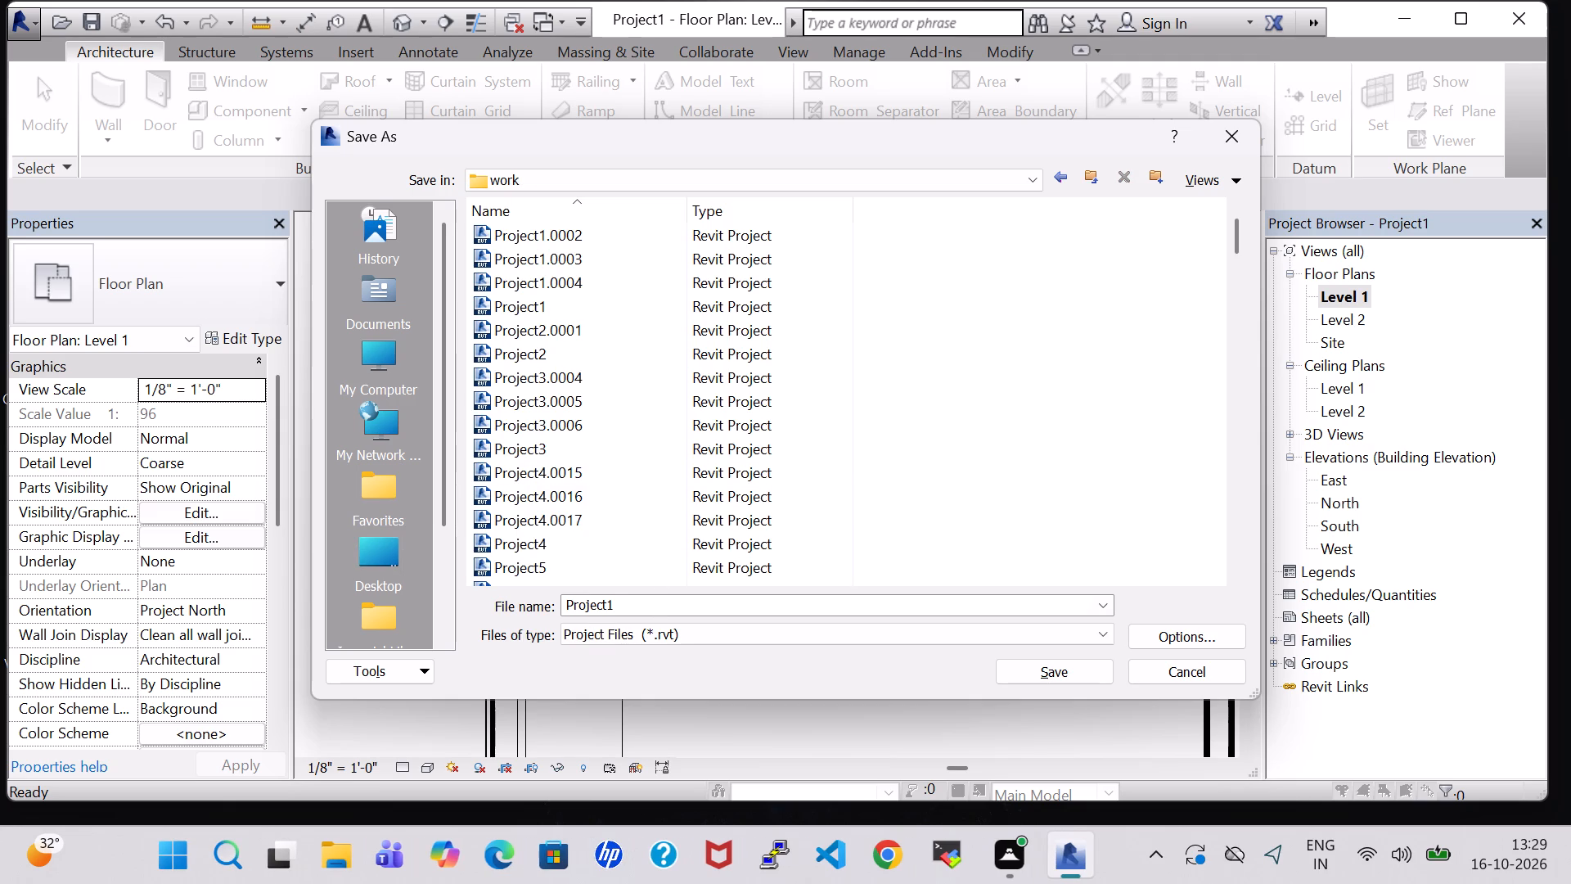
pyautogui.doubleClick(650, 605)
pyautogui.click(632, 602)
pyautogui.press('BackSpace')
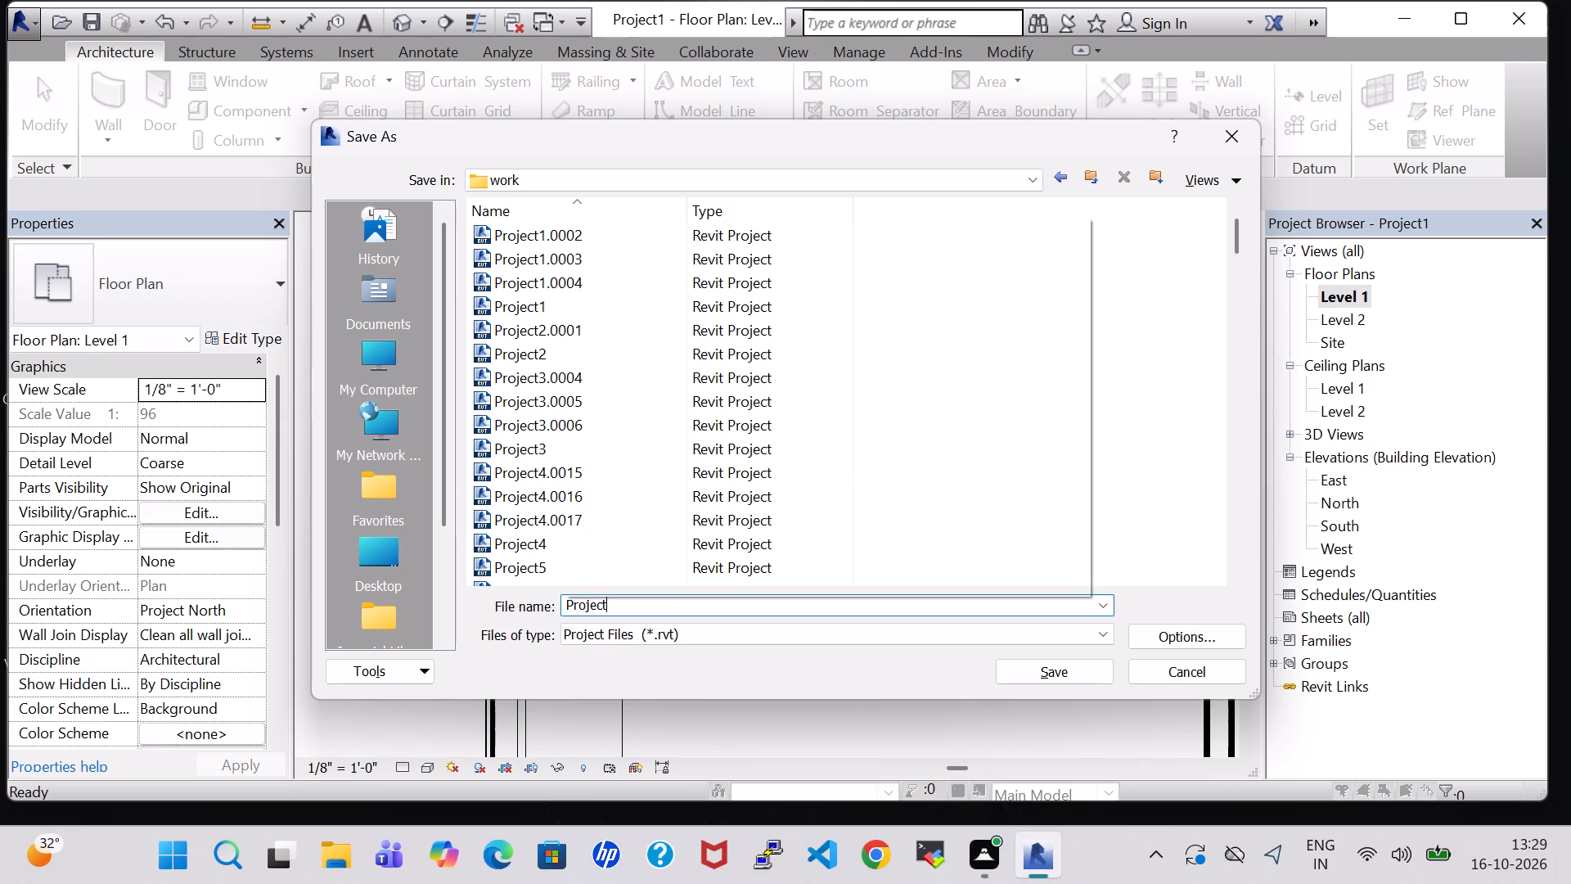
pyautogui.press('5')
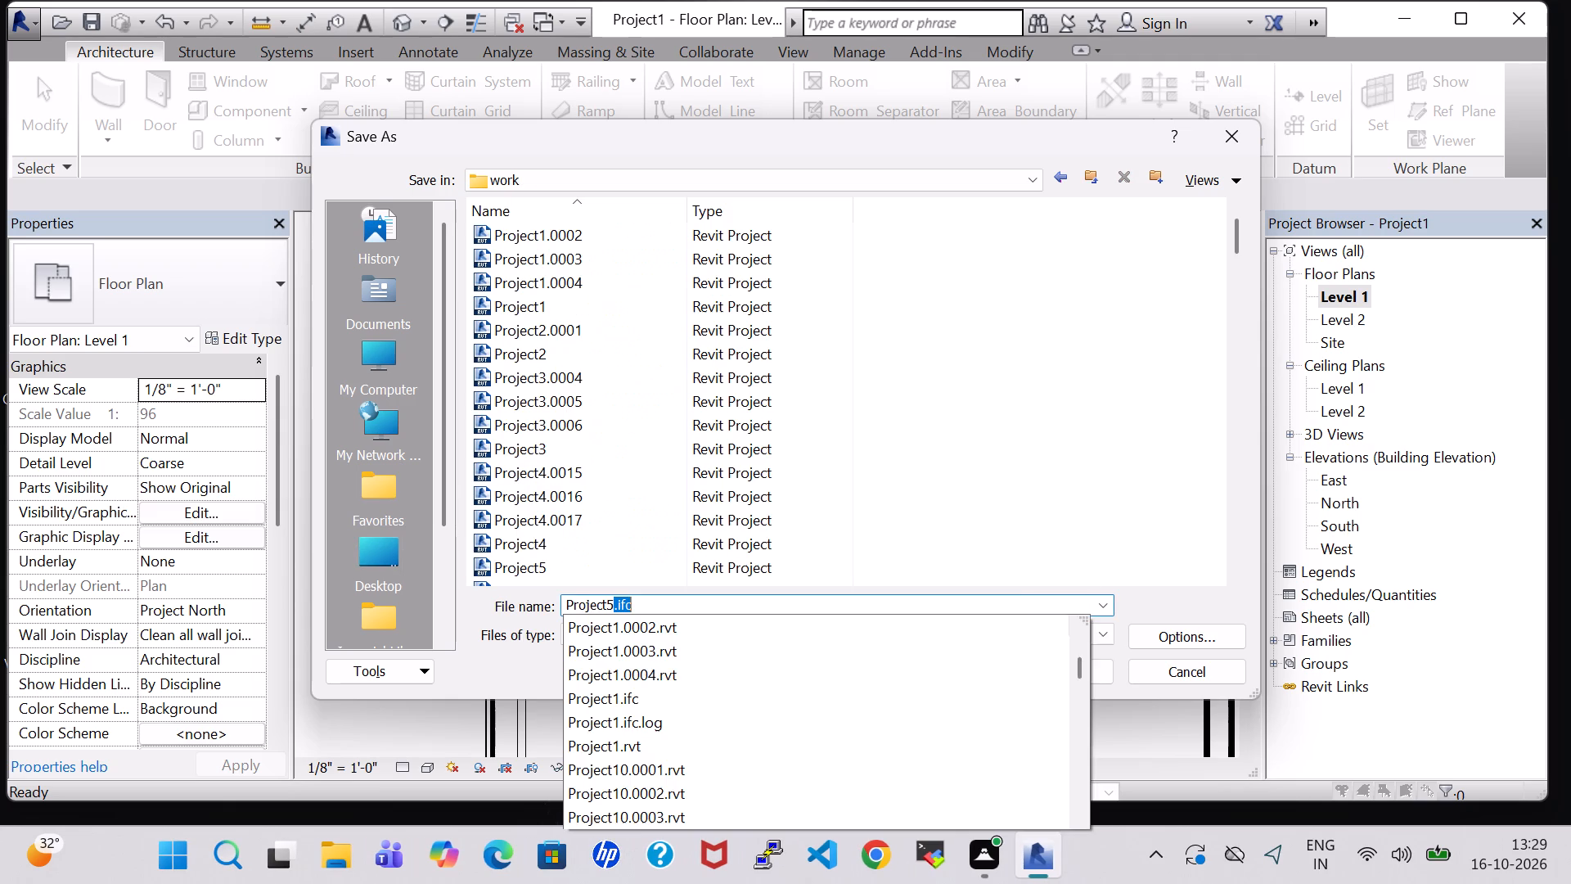
pyautogui.press('1')
pyautogui.scroll(-11, 726, 372)
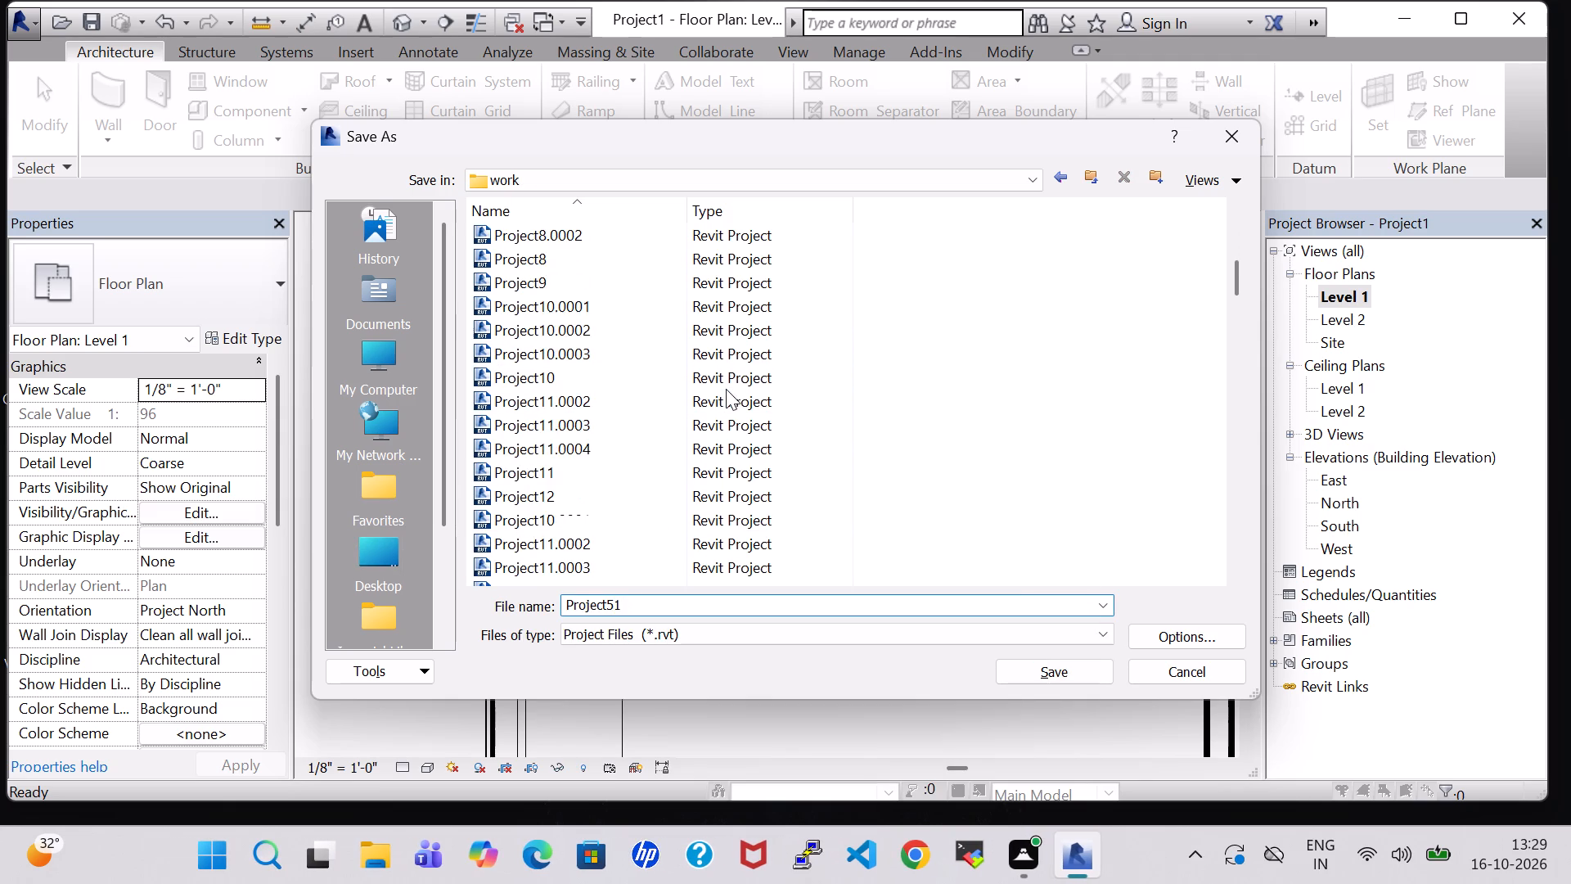
pyautogui.scroll(-20, 726, 389)
pyautogui.scroll(-16, 726, 389)
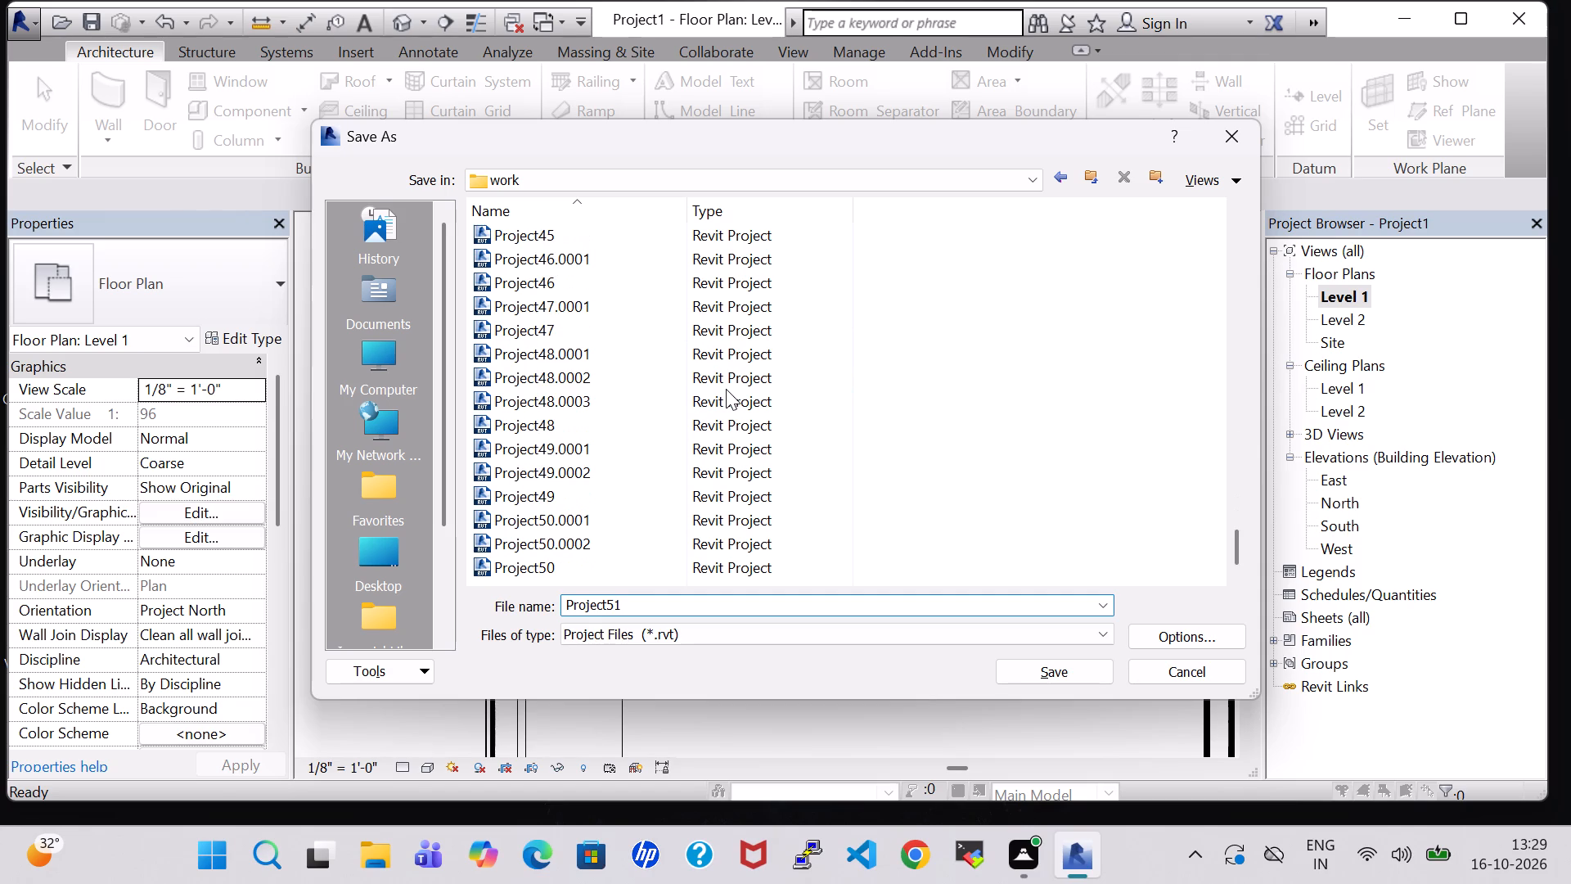
pyautogui.doubleClick(1042, 678)
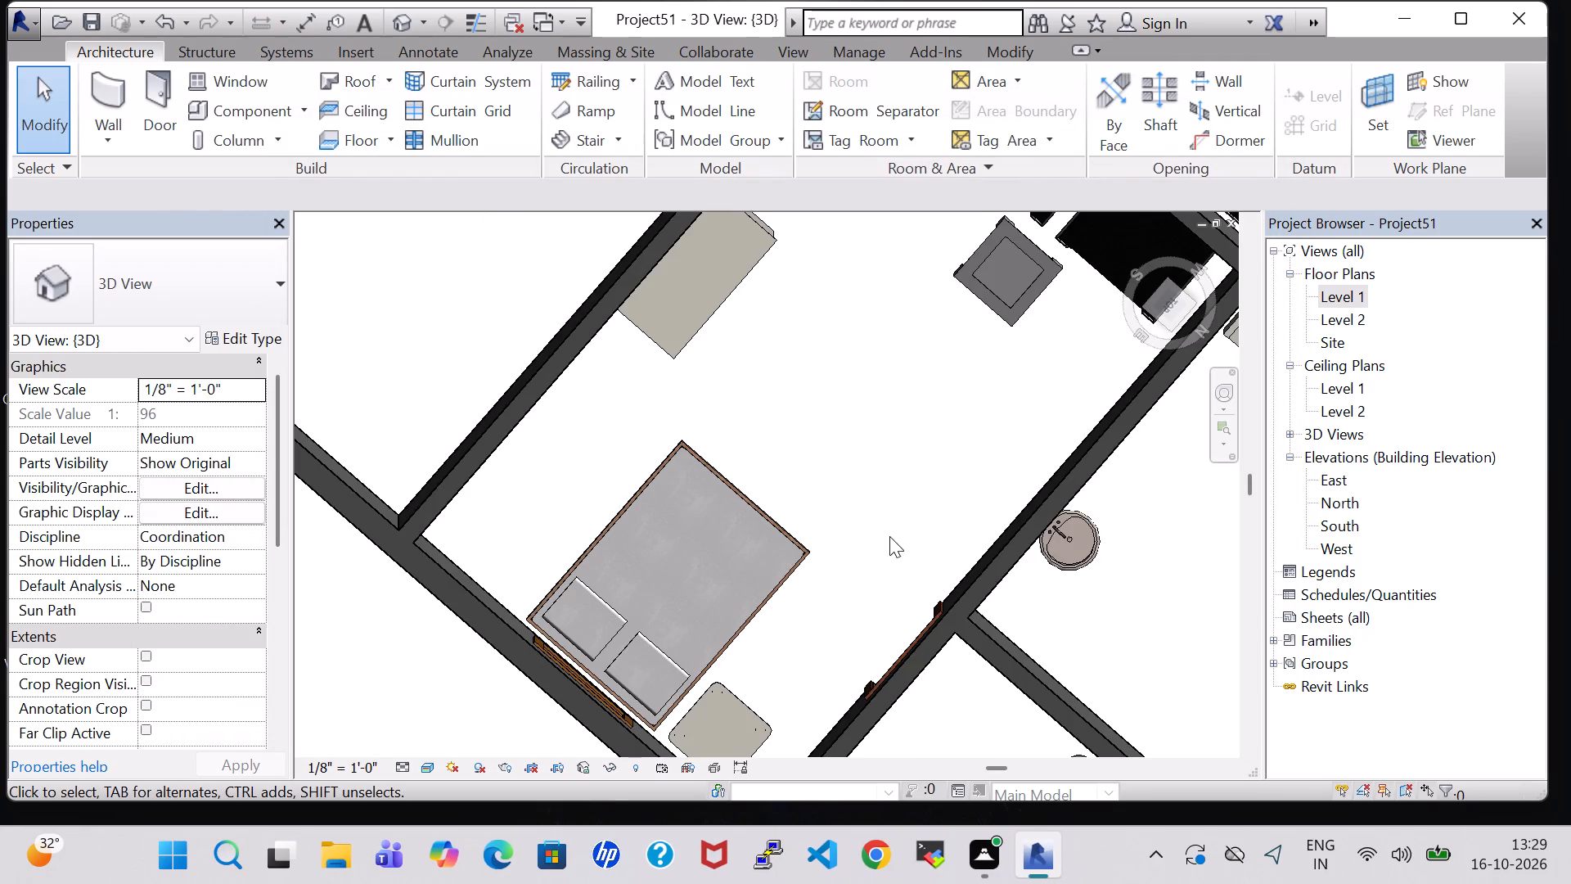
# Examine the furnished house in 3D, covering the bedrooms, bathroom, living area and fitted kitchen.
pyautogui.moveTo(894, 531); pyautogui.dragTo(771, 412, button='middle')
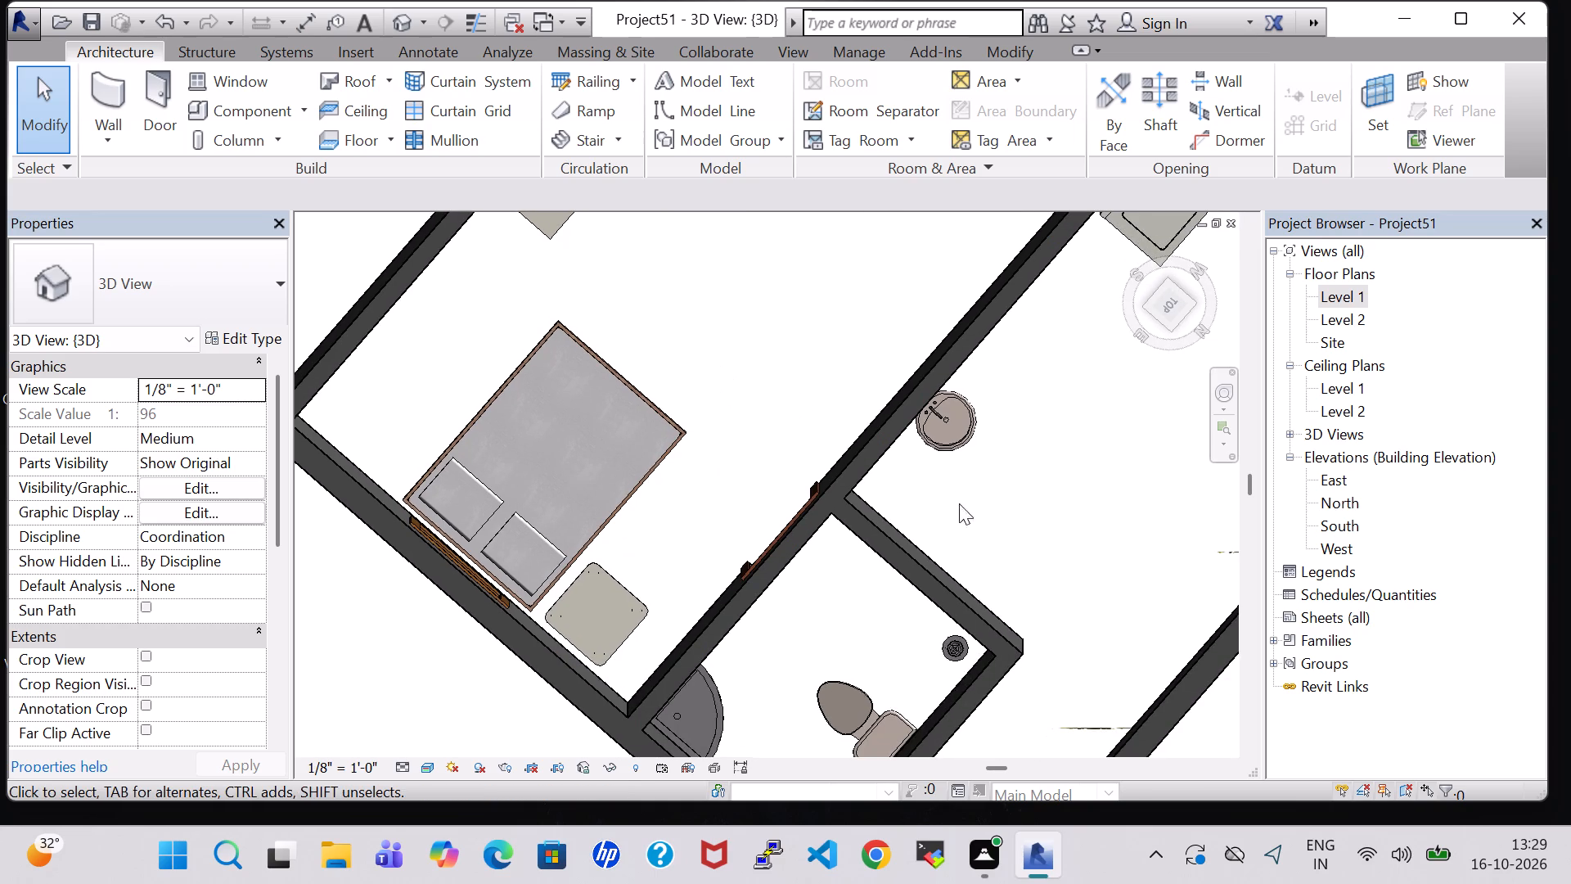
pyautogui.moveTo(964, 518); pyautogui.dragTo(173, 151, button='middle')
pyautogui.scroll(-8, 578, 307)
pyautogui.scroll(1, 578, 312)
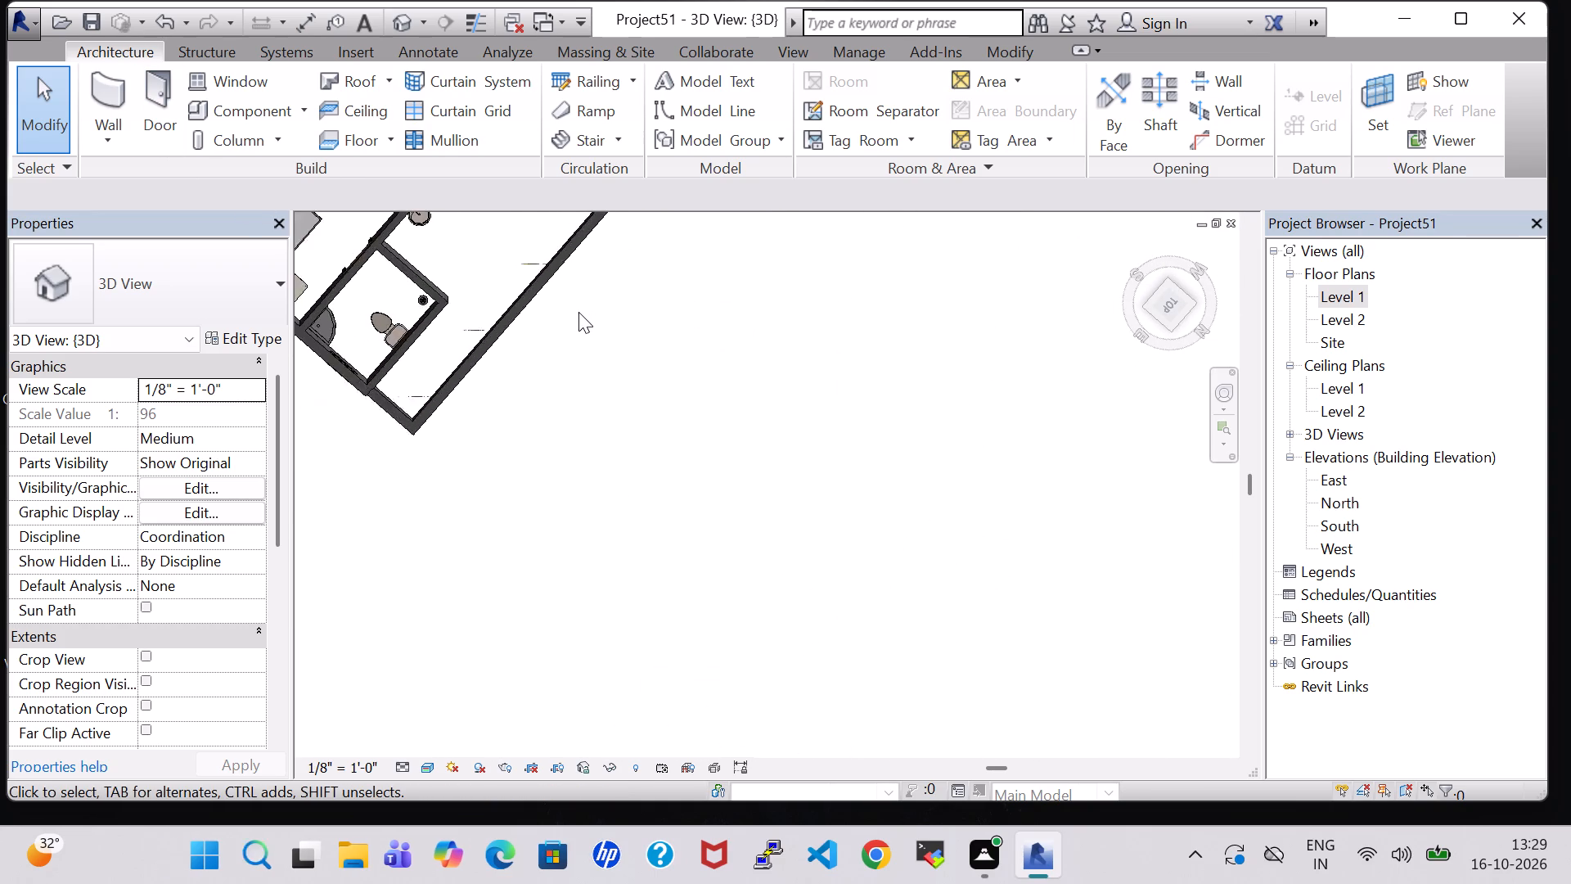
pyautogui.scroll(1, 578, 312)
pyautogui.moveTo(578, 312); pyautogui.dragTo(679, 652, button='middle')
pyautogui.moveTo(590, 287); pyautogui.dragTo(722, 557, button='middle')
pyautogui.scroll(1, 590, 287)
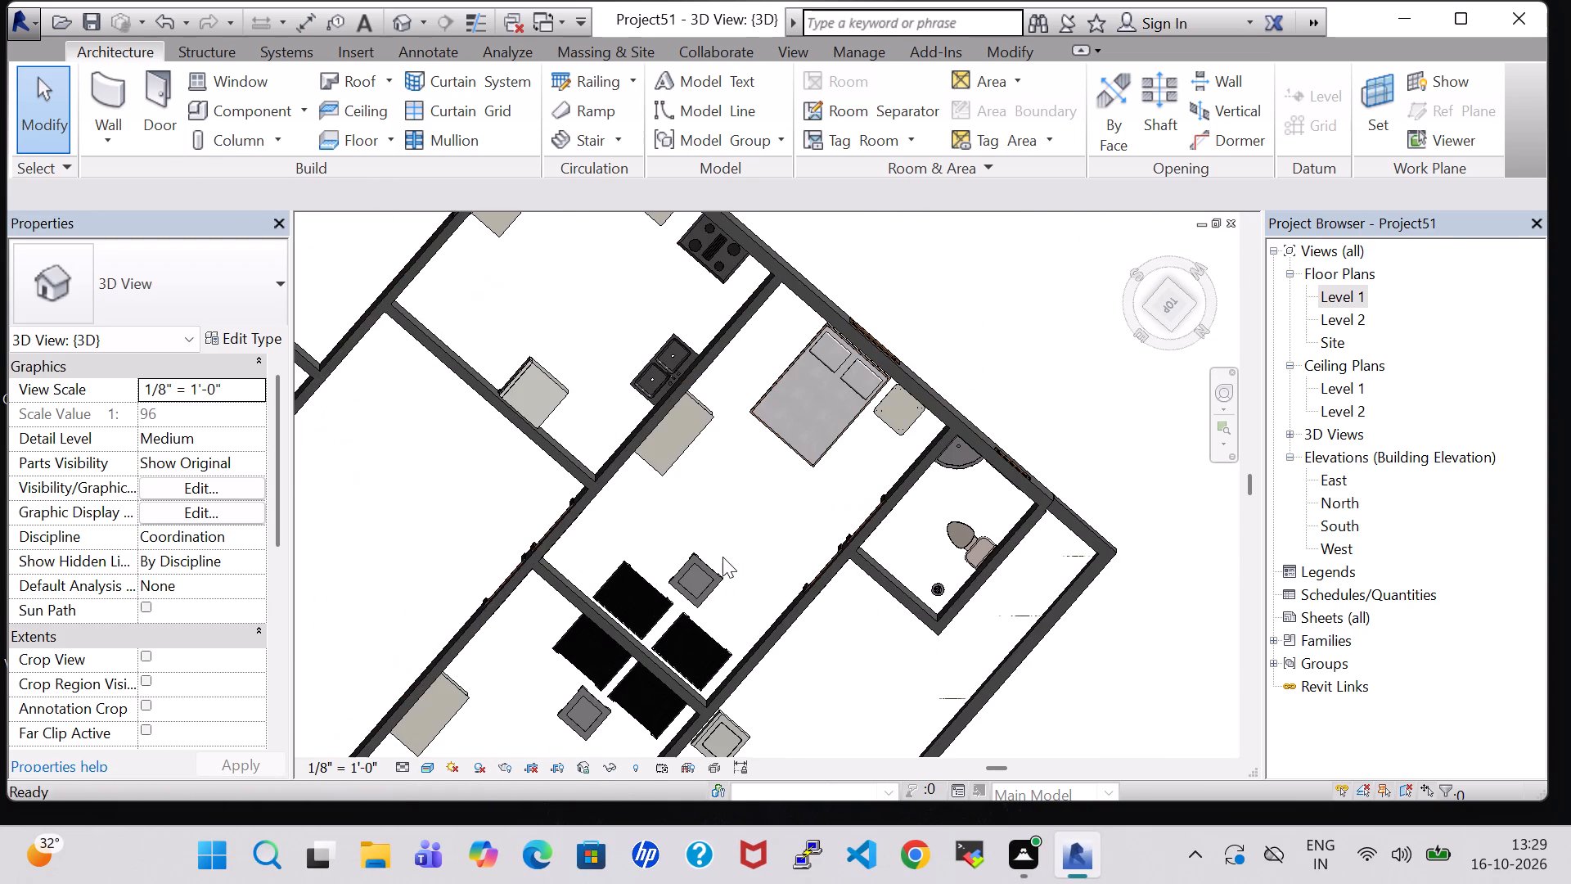
pyautogui.keyDown('shift'); pyautogui.moveTo(464, 484); pyautogui.dragTo(655, 304, button='middle'); pyautogui.keyUp('shift')
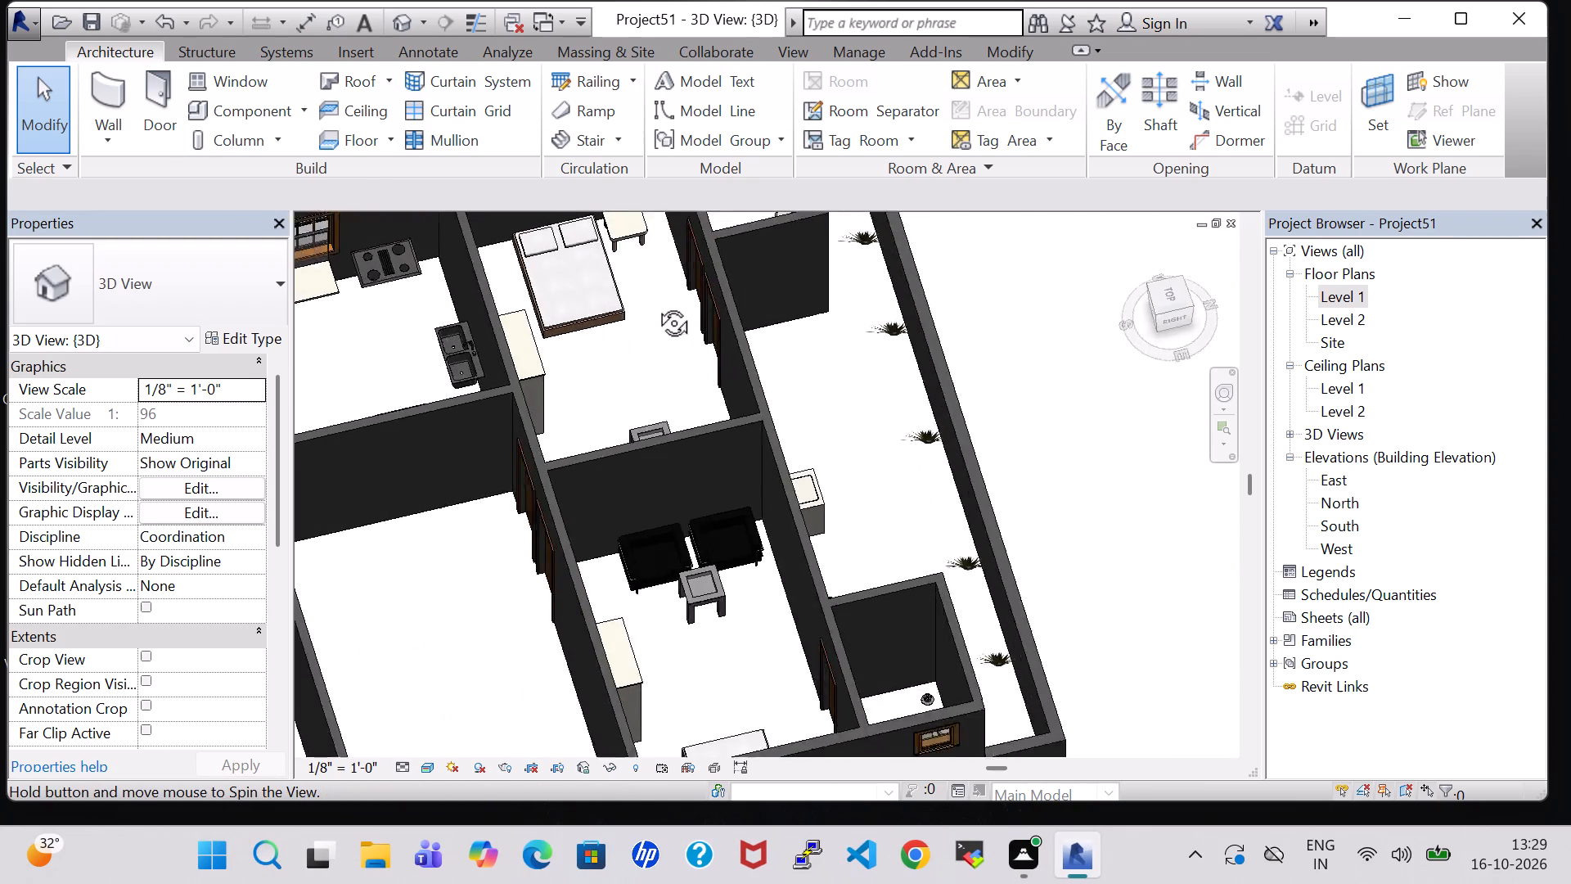
pyautogui.keyDown('shift'); pyautogui.moveTo(655, 304); pyautogui.dragTo(713, 297, button='middle'); pyautogui.keyUp('shift')
pyautogui.keyDown('shift'); pyautogui.moveTo(416, 604); pyautogui.dragTo(549, 503, button='middle'); pyautogui.keyUp('shift')
pyautogui.moveTo(515, 544); pyautogui.dragTo(699, 453, button='middle')
pyautogui.middleClick(718, 444)
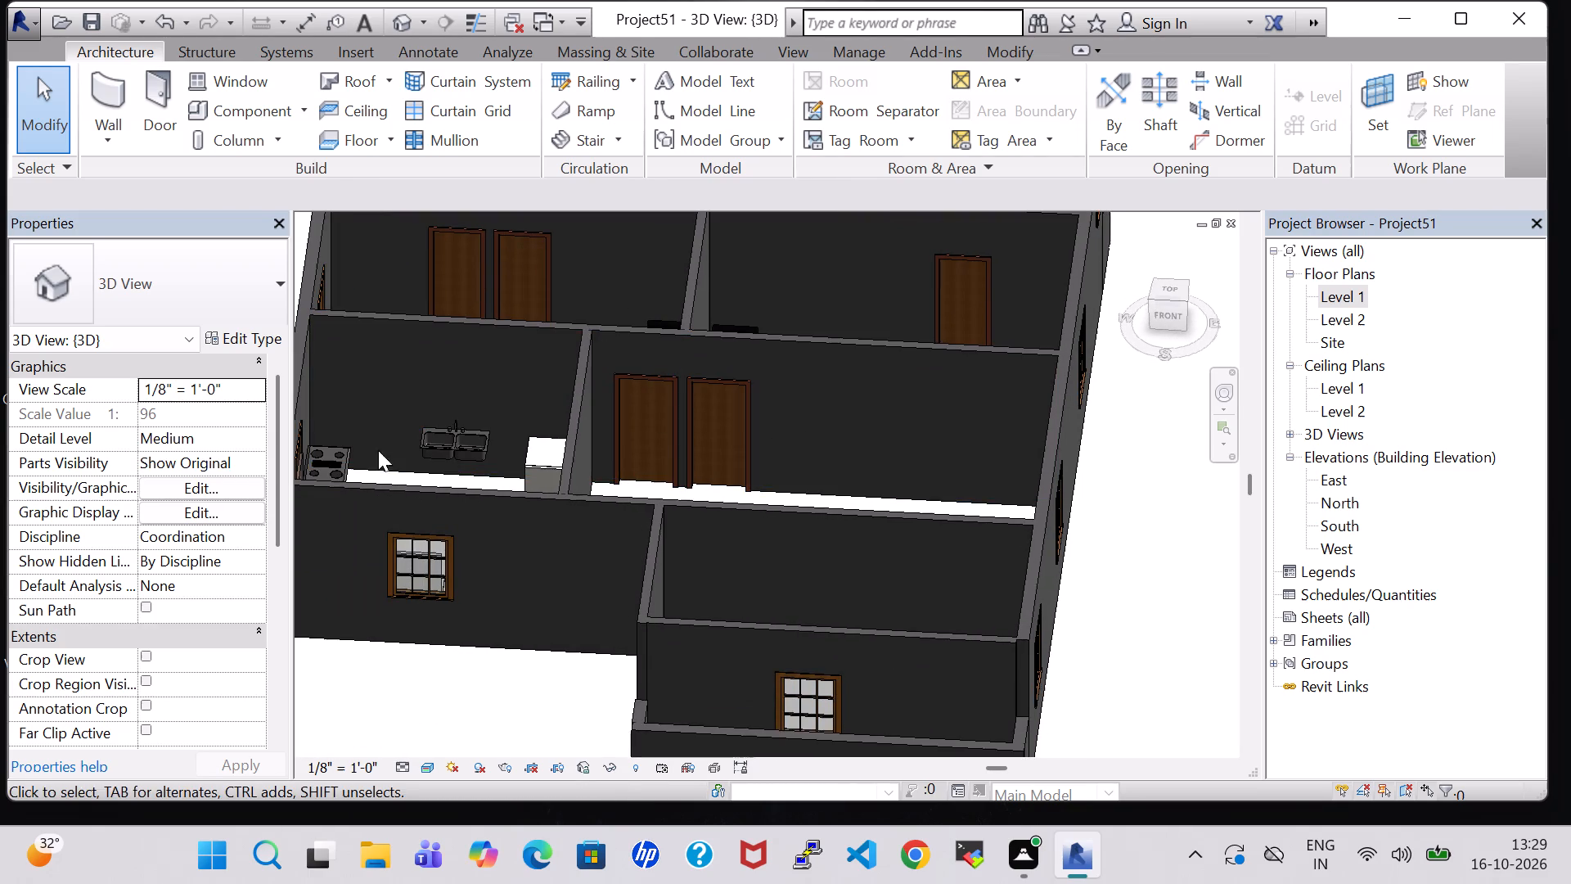
pyautogui.keyDown('shift'); pyautogui.moveTo(347, 348); pyautogui.dragTo(484, 397, button='middle'); pyautogui.keyUp('shift')
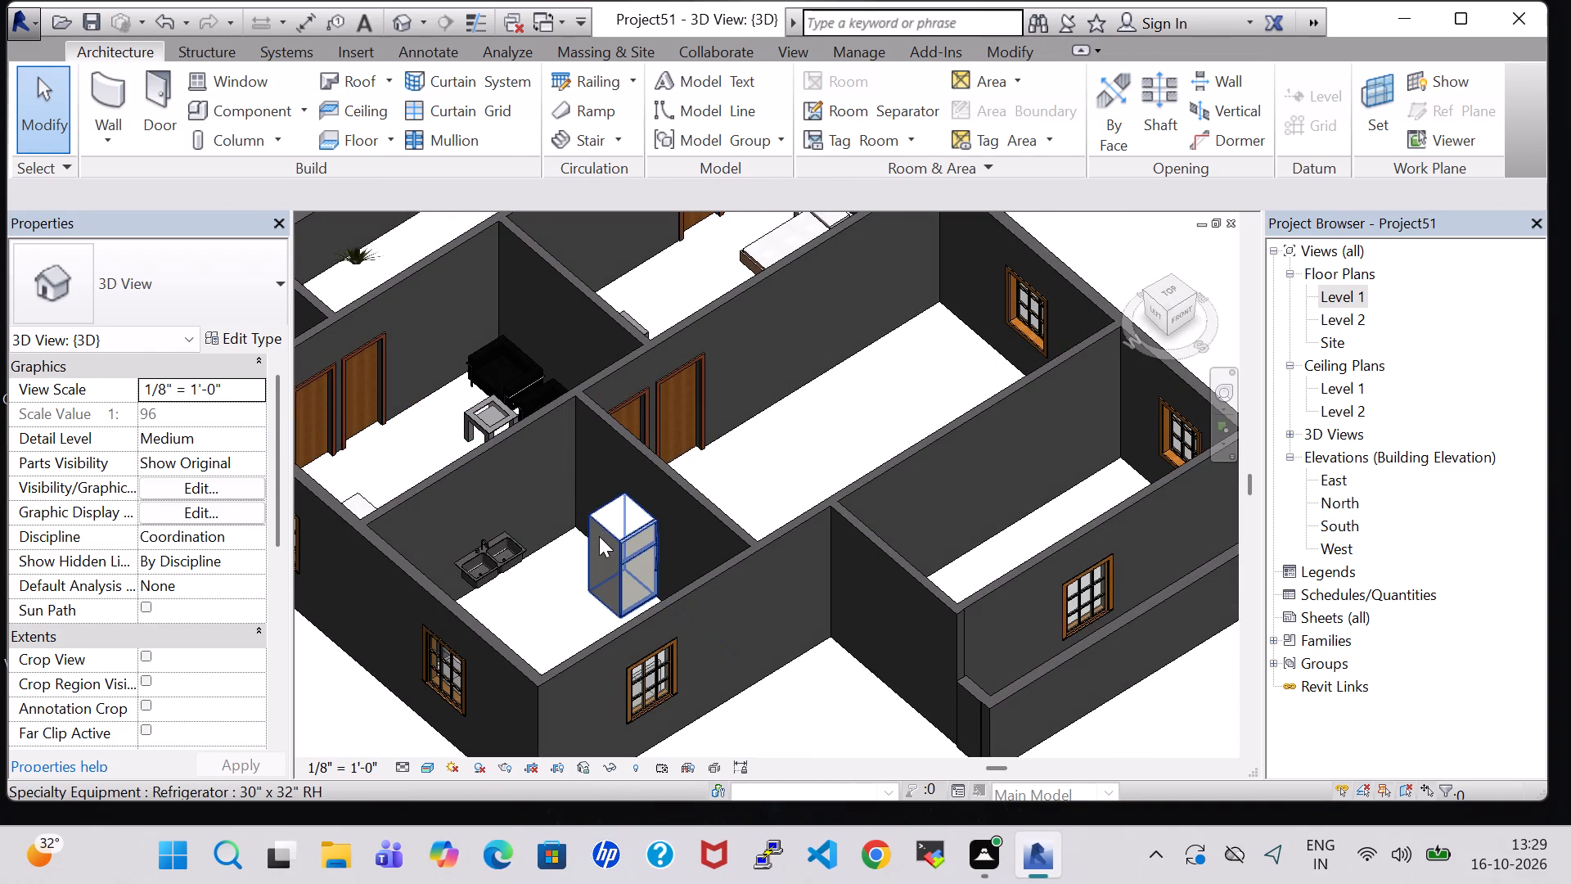
# Rotate the kitchen refrigerator three quarter-turns in place so its doors face into the room.
pyautogui.click(599, 536)
pyautogui.press('space')
pyautogui.press('space')
pyautogui.press('space')
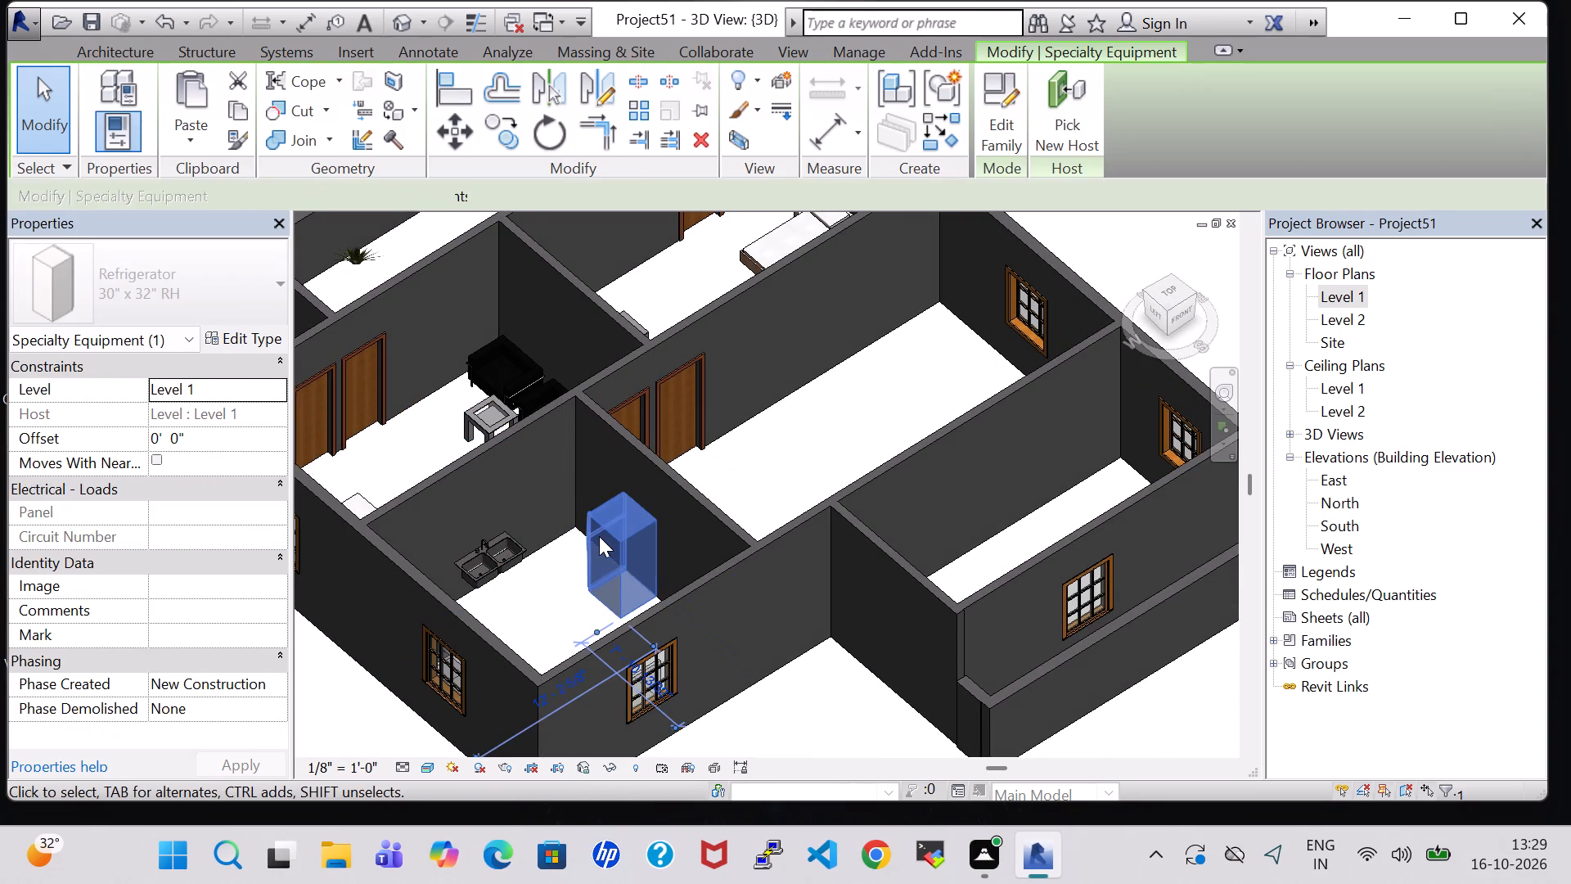
pyautogui.click(539, 602)
# Return to the Level 1 floor plan, showing the kitchen and the rooms beside it.
pyautogui.scroll(1, 550, 589)
pyautogui.keyDown('shift'); pyautogui.moveTo(550, 589); pyautogui.dragTo(588, 705, button='middle'); pyautogui.keyUp('shift')
pyautogui.moveTo(594, 683); pyautogui.dragTo(515, 724, button='middle')
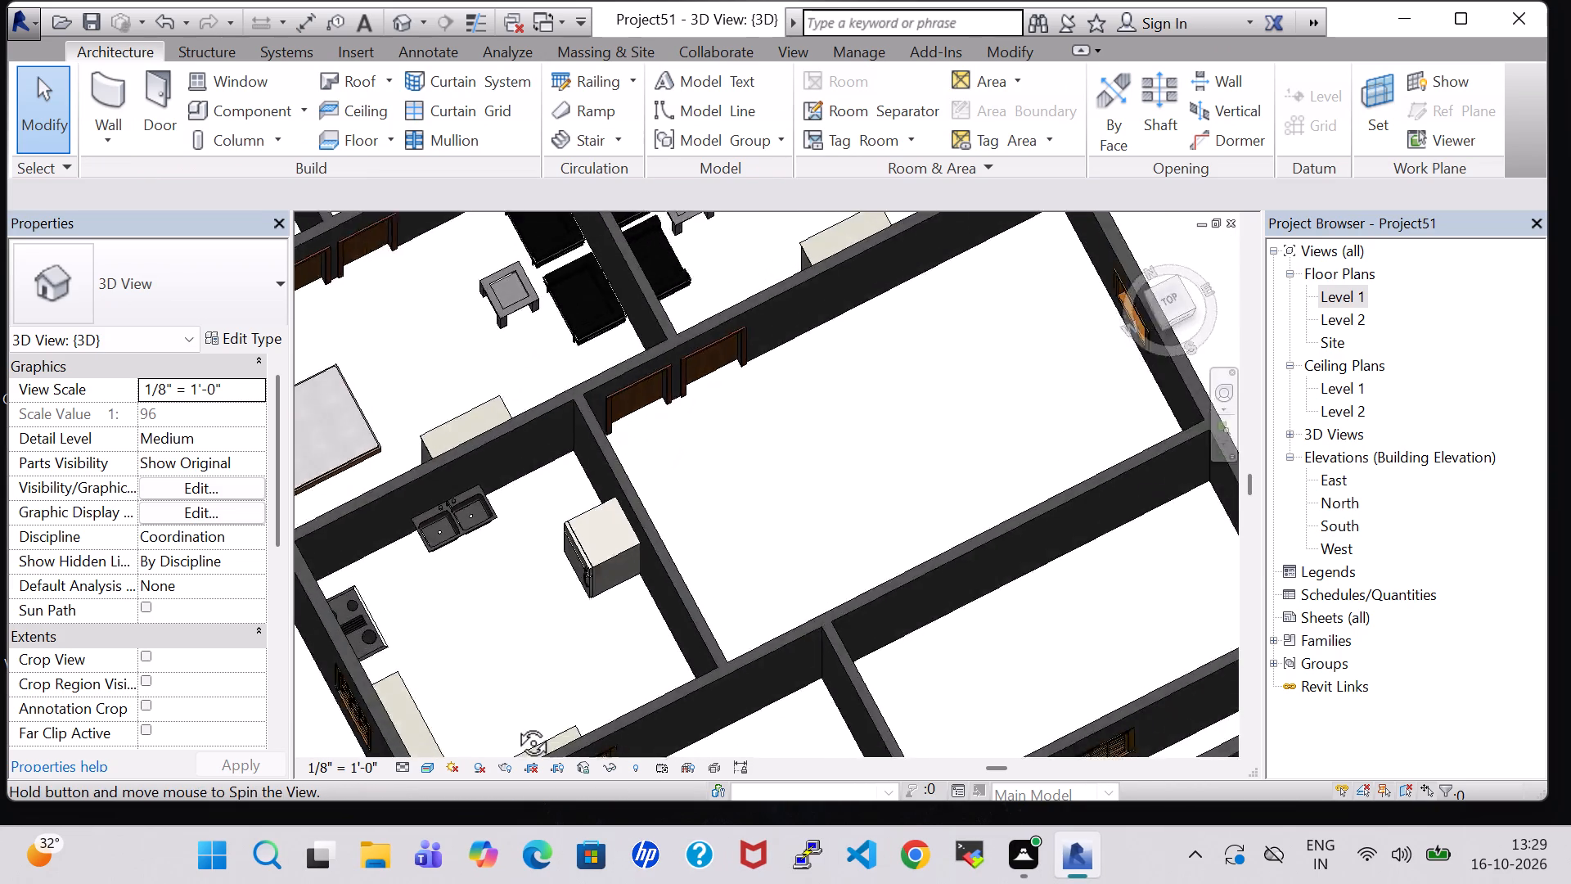
pyautogui.moveTo(515, 724); pyautogui.dragTo(396, 542, button='middle')
pyautogui.keyDown('shift'); pyautogui.moveTo(378, 539); pyautogui.dragTo(299, 534, button='middle'); pyautogui.keyUp('shift')
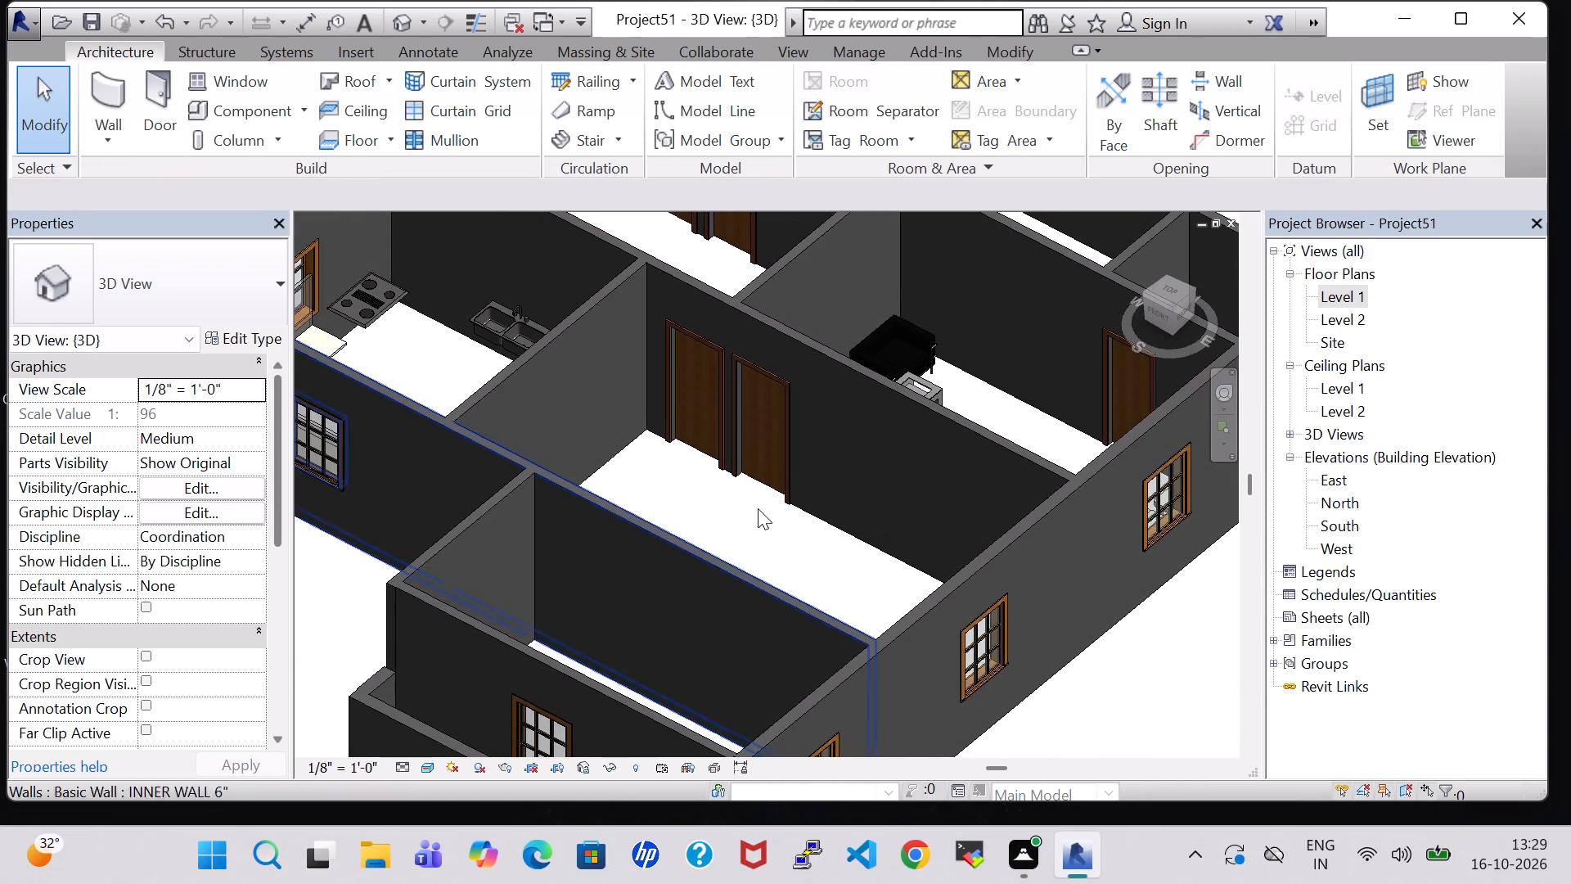
pyautogui.doubleClick(1336, 302)
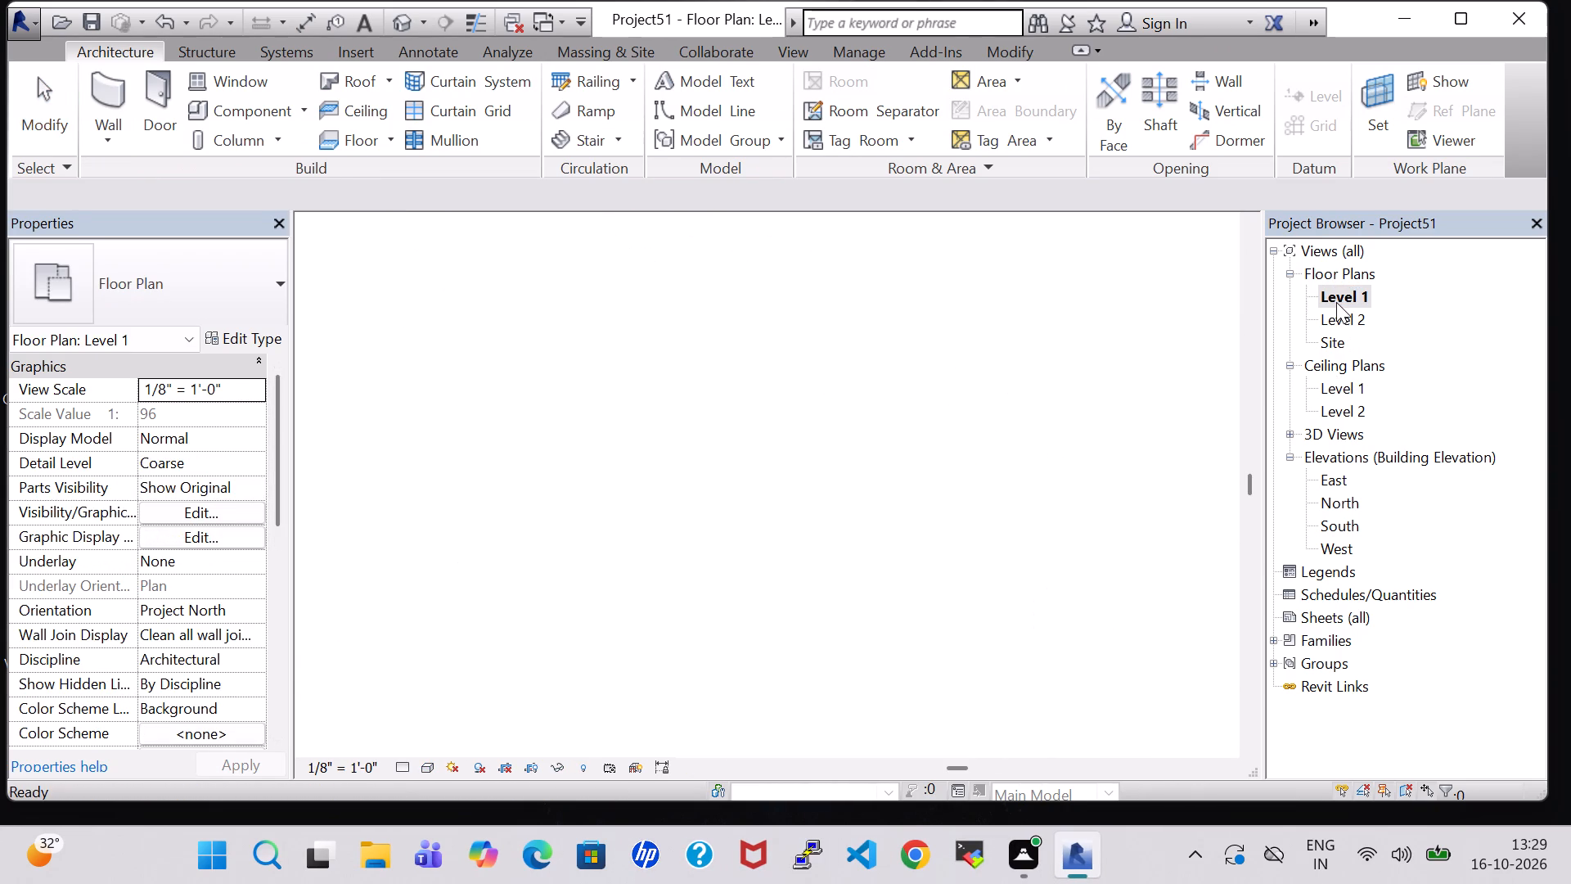
pyautogui.scroll(-4, 813, 372)
pyautogui.moveTo(825, 476); pyautogui.dragTo(761, 431, button='middle')
pyautogui.scroll(-3, 771, 444)
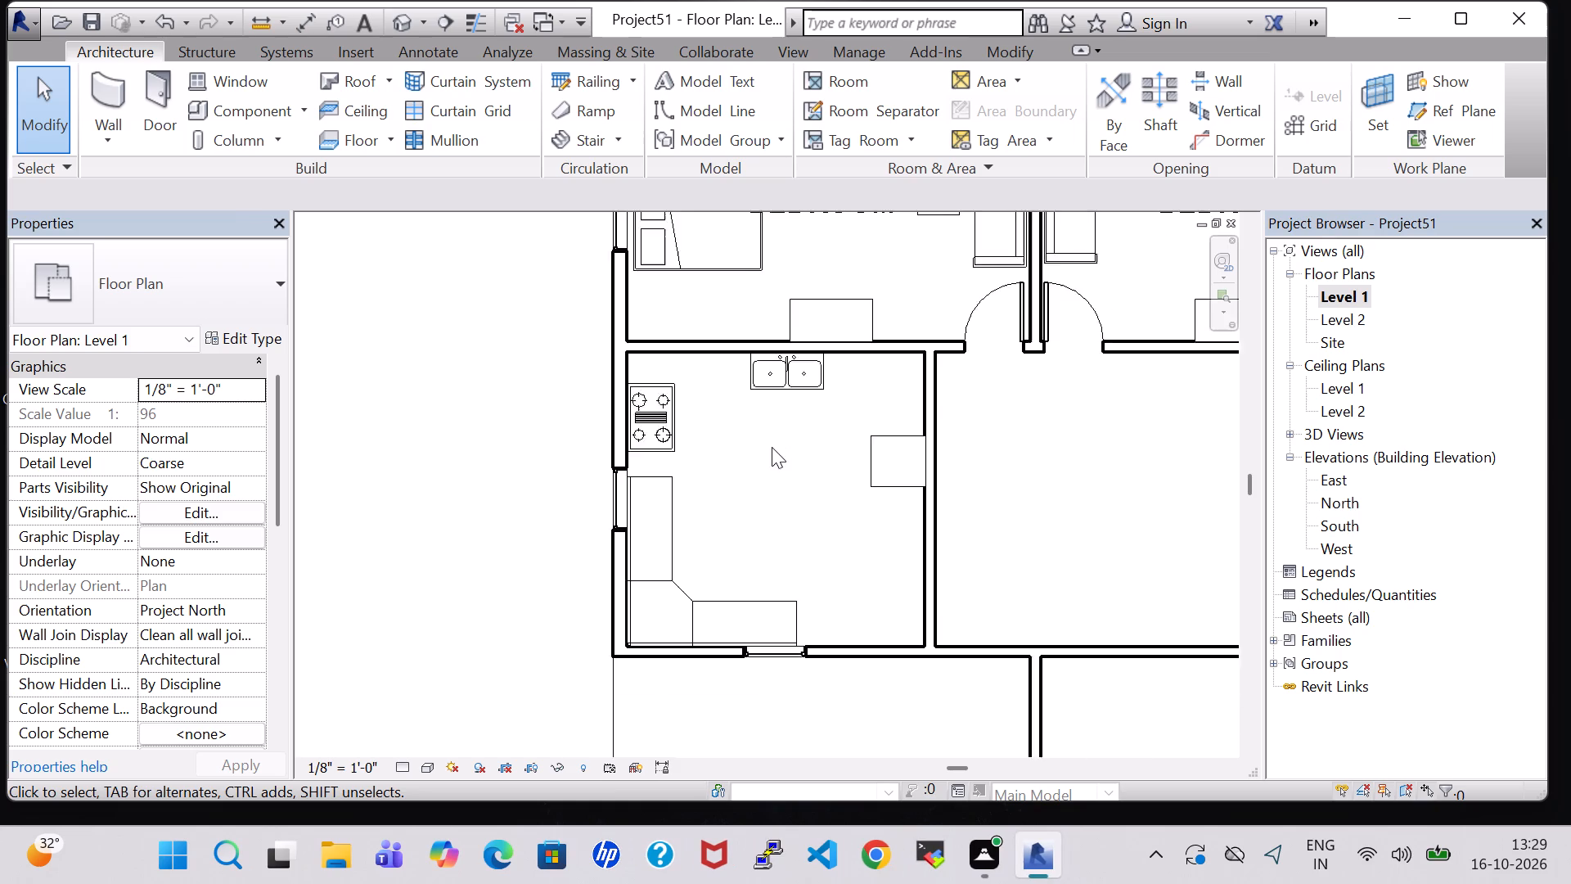
pyautogui.scroll(-2, 772, 447)
pyautogui.moveTo(1100, 484); pyautogui.dragTo(1003, 439, button='middle')
pyautogui.click(166, 108)
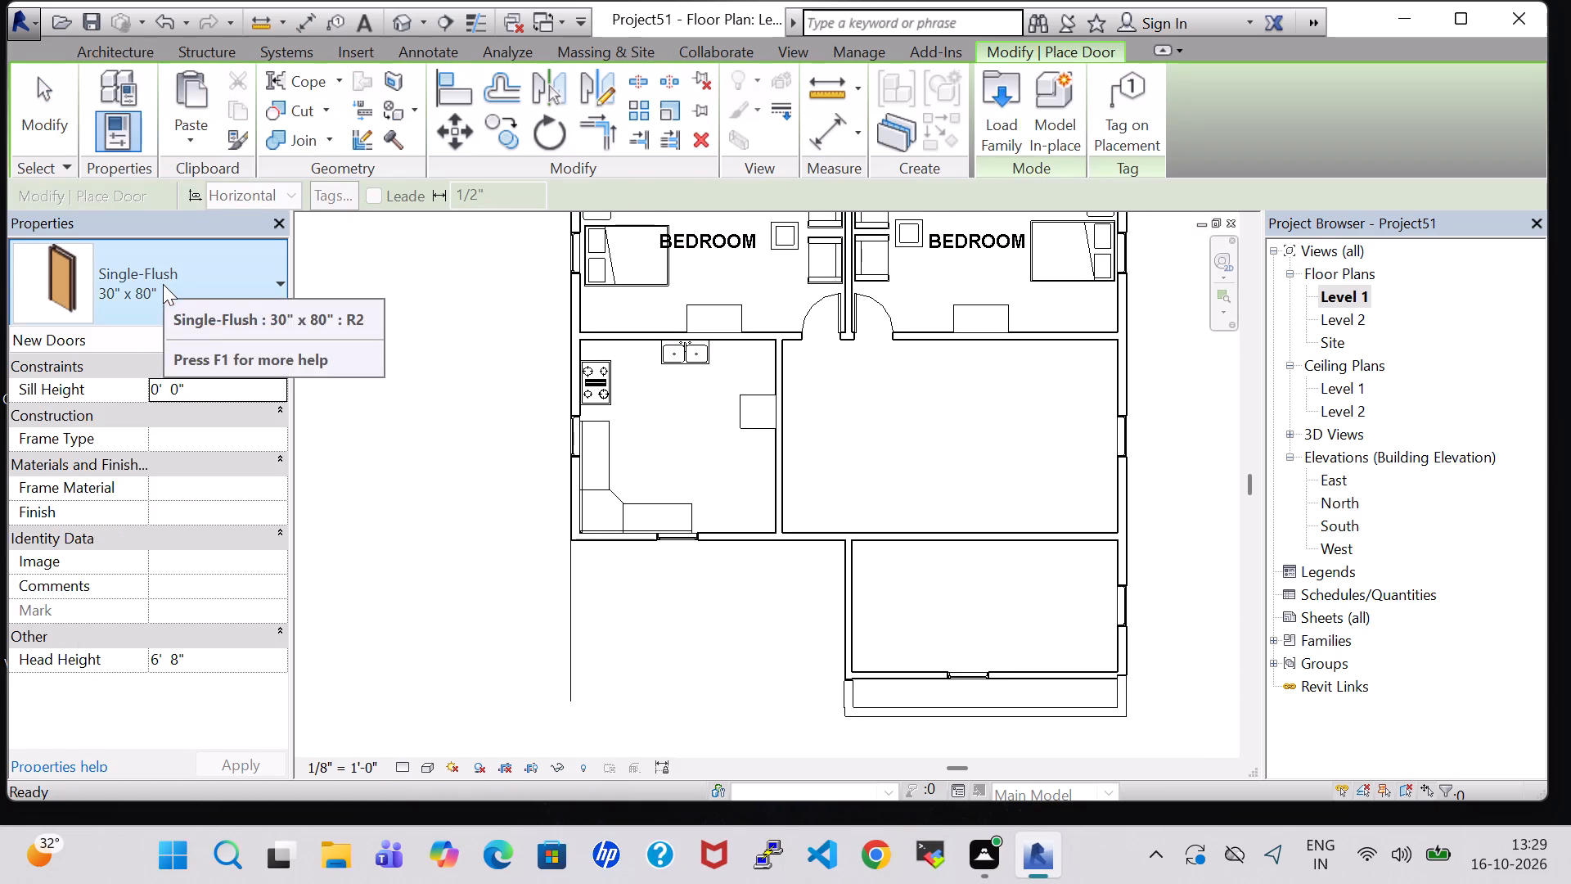
pyautogui.press('Escape')
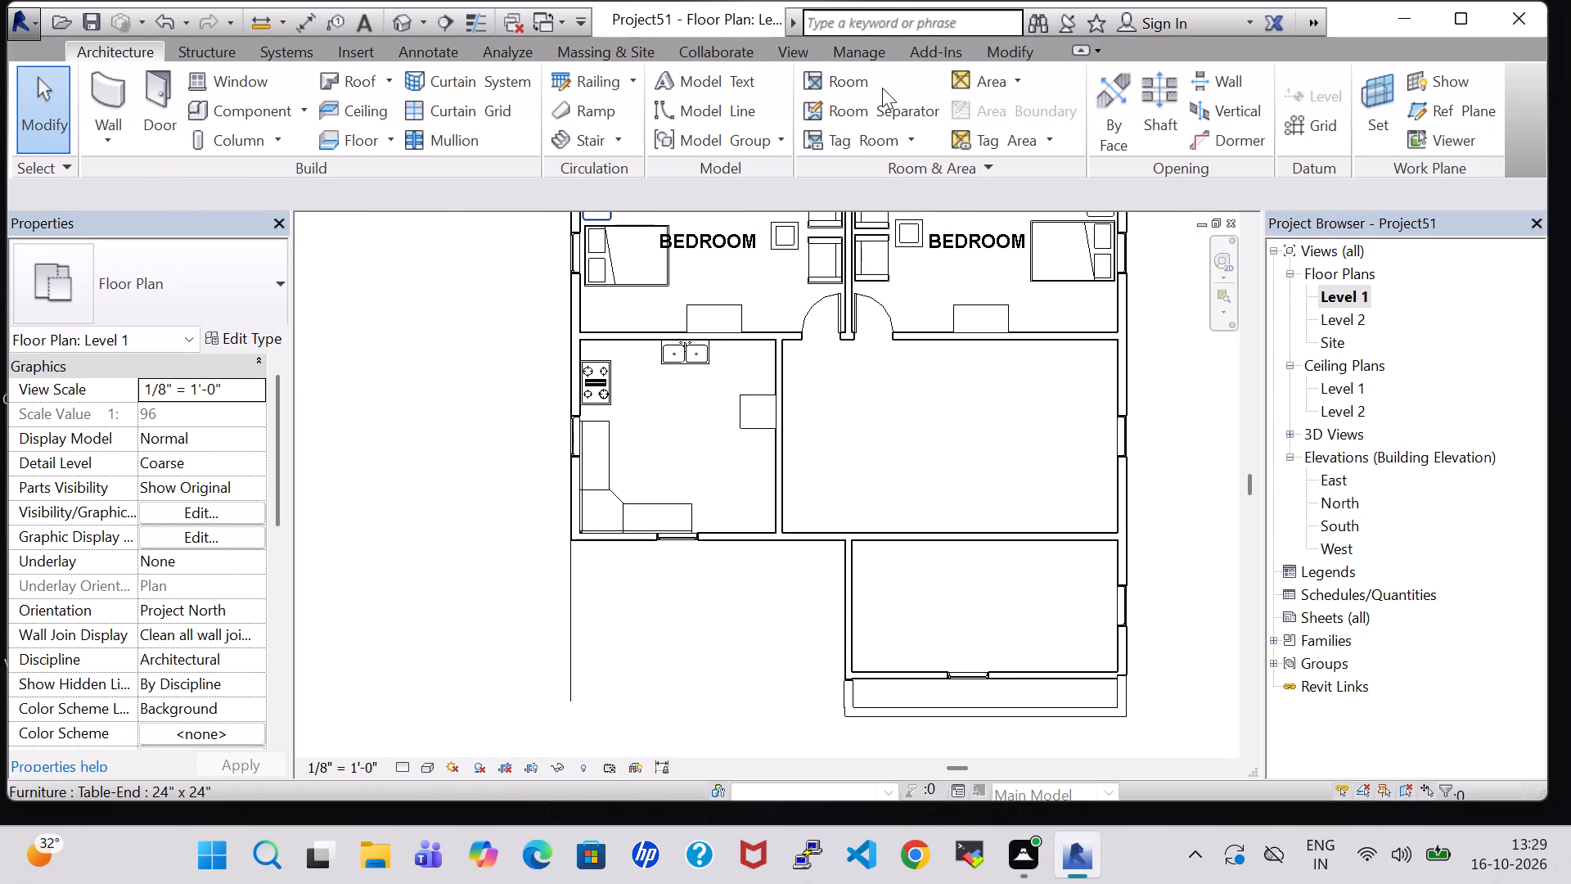
# Split the kitchen's east wall with a 1" joint gap about 6' from the south wall and at its base, and delete the southern segment.
pyautogui.click(1014, 42)
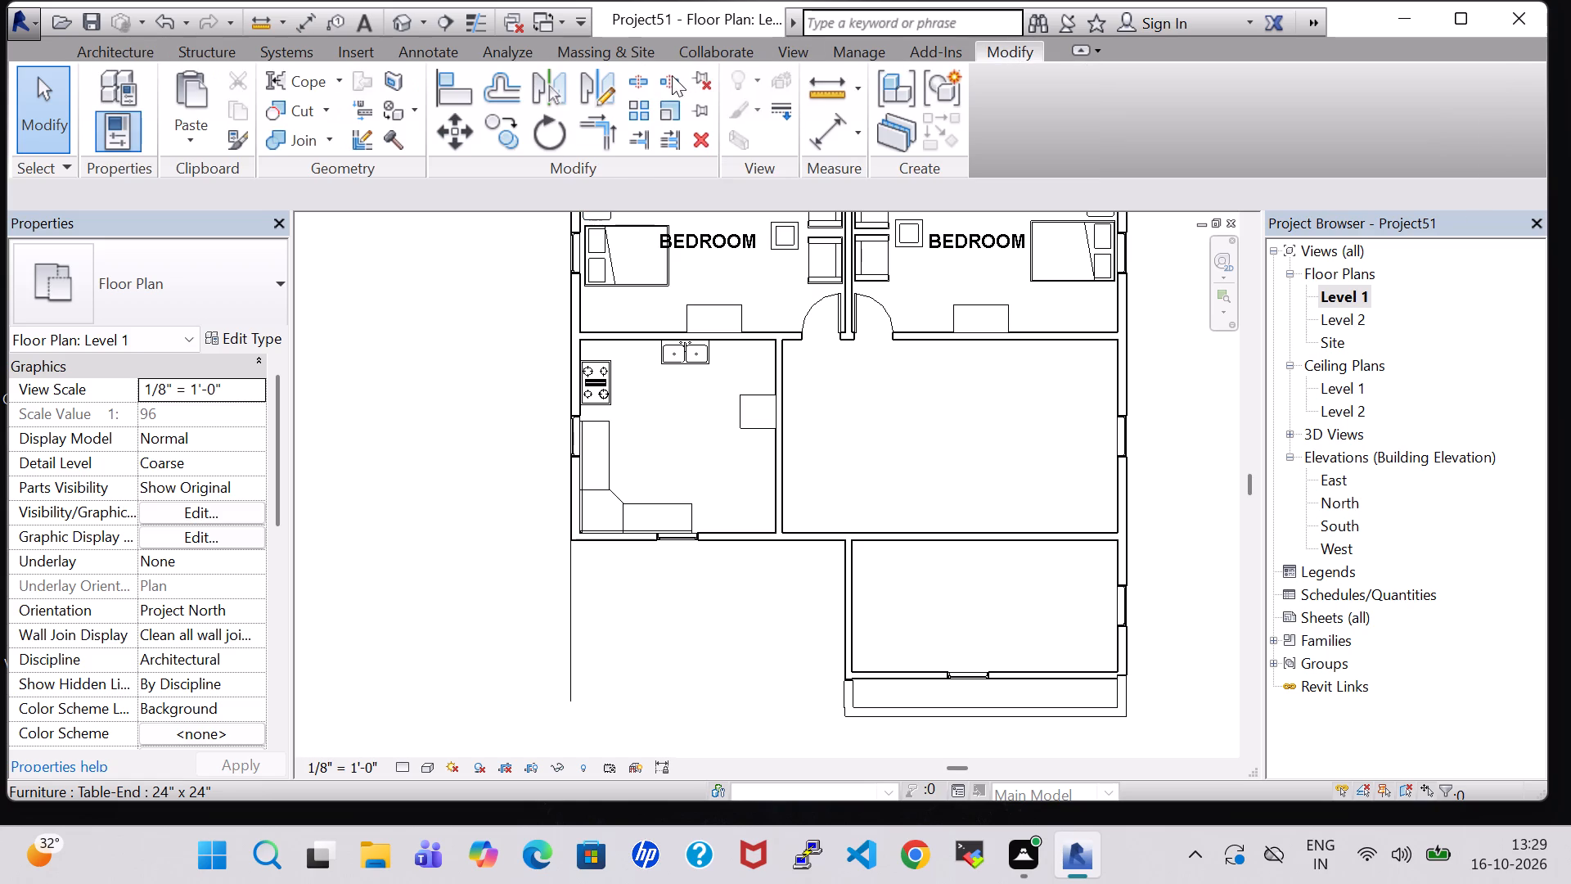
pyautogui.click(672, 75)
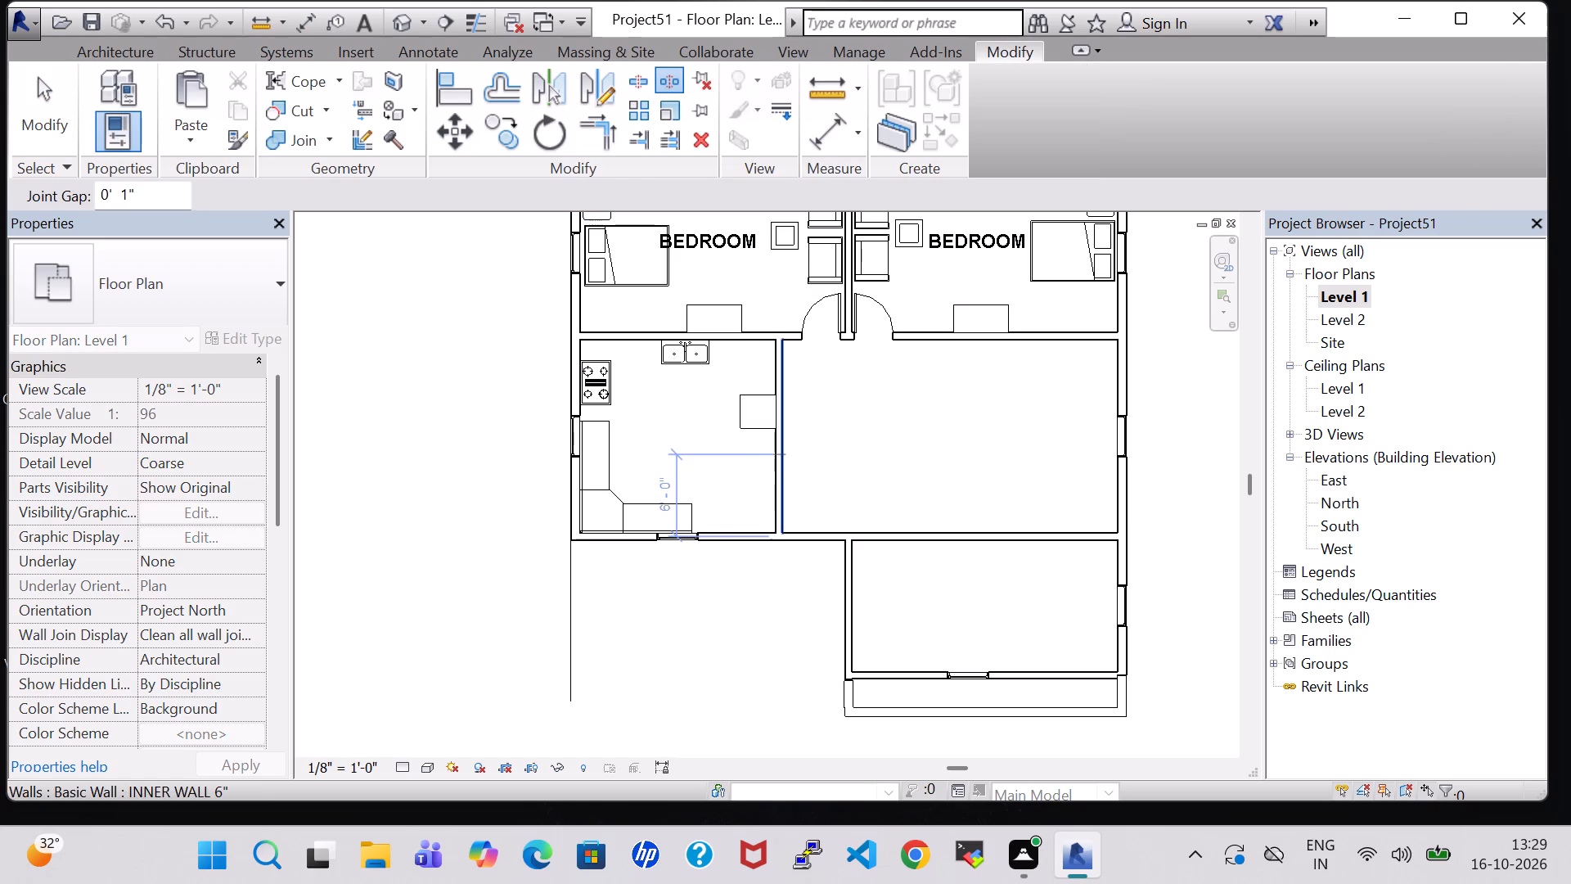
pyautogui.click(785, 454)
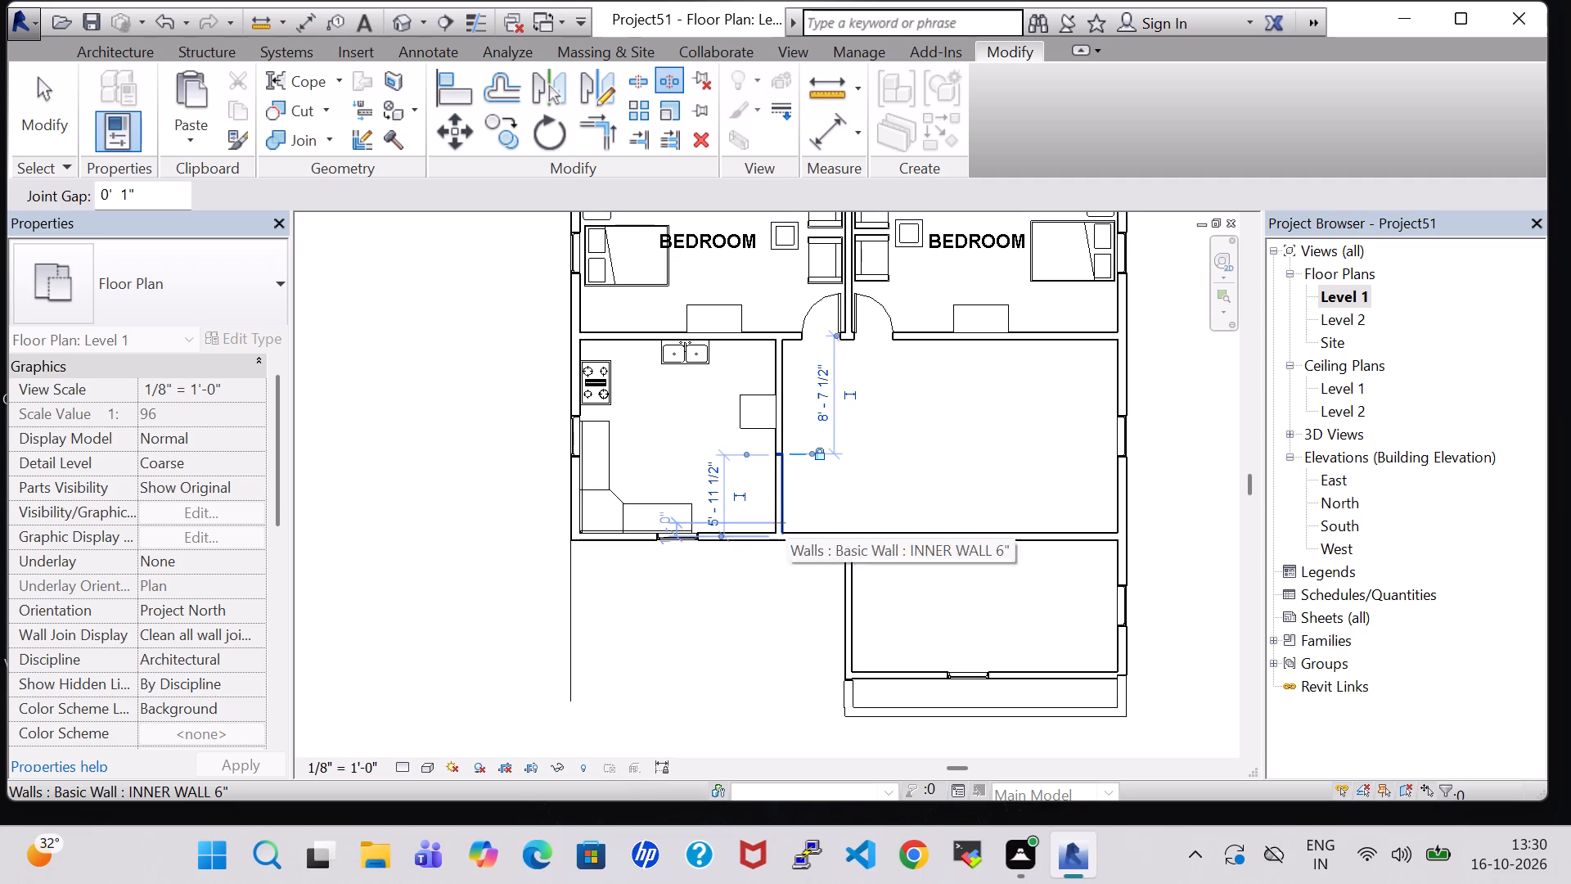
pyautogui.click(785, 526)
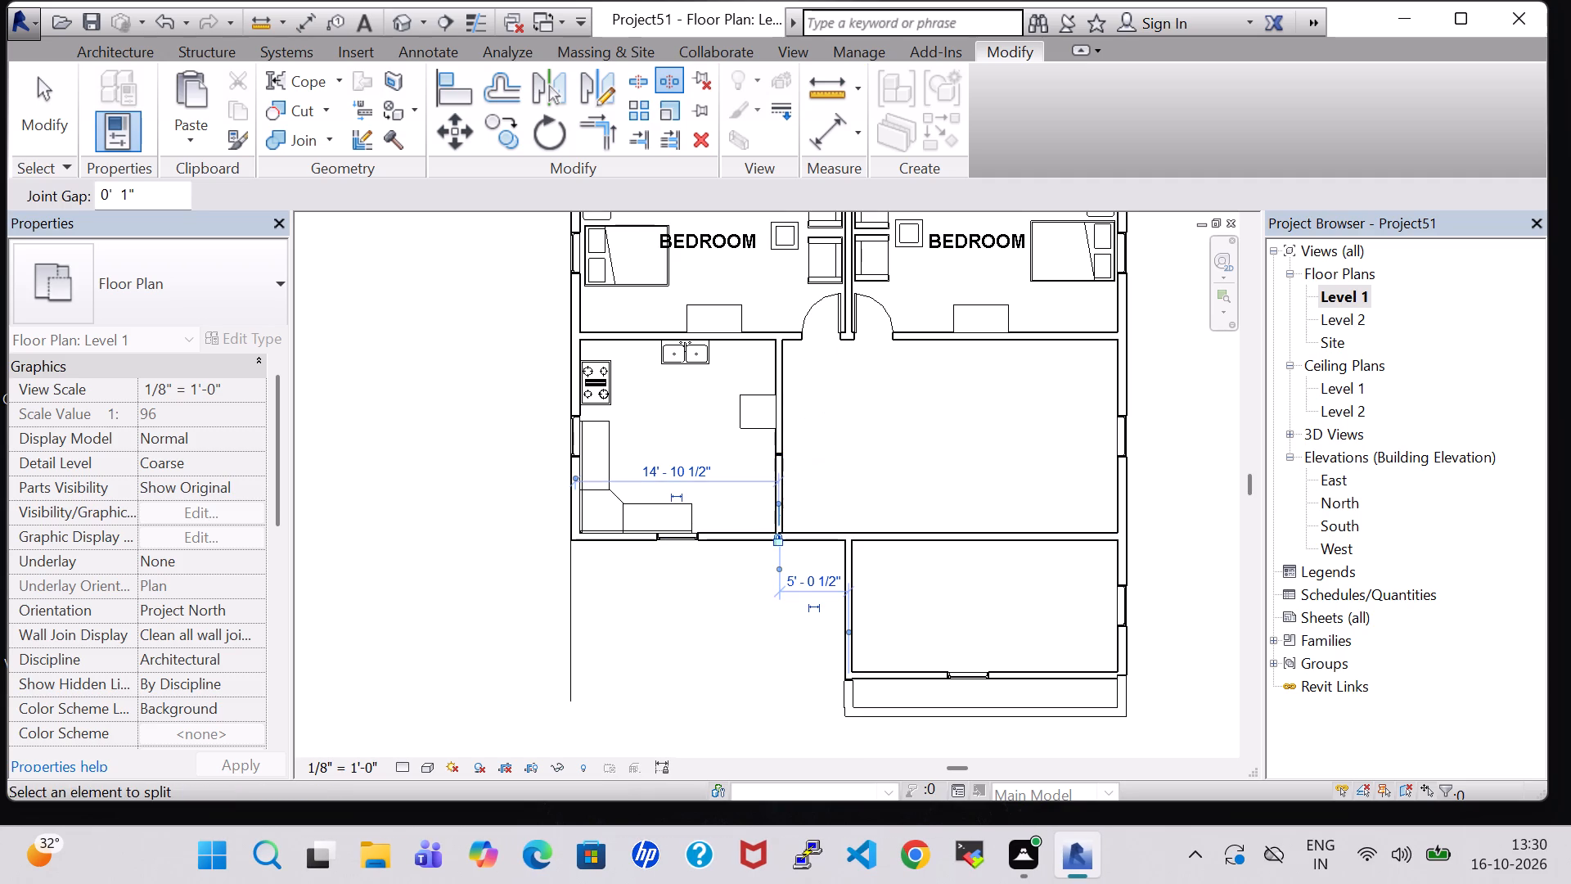
pyautogui.press('Escape')
pyautogui.press('Escape')
pyautogui.click(779, 492)
pyautogui.press('Delete')
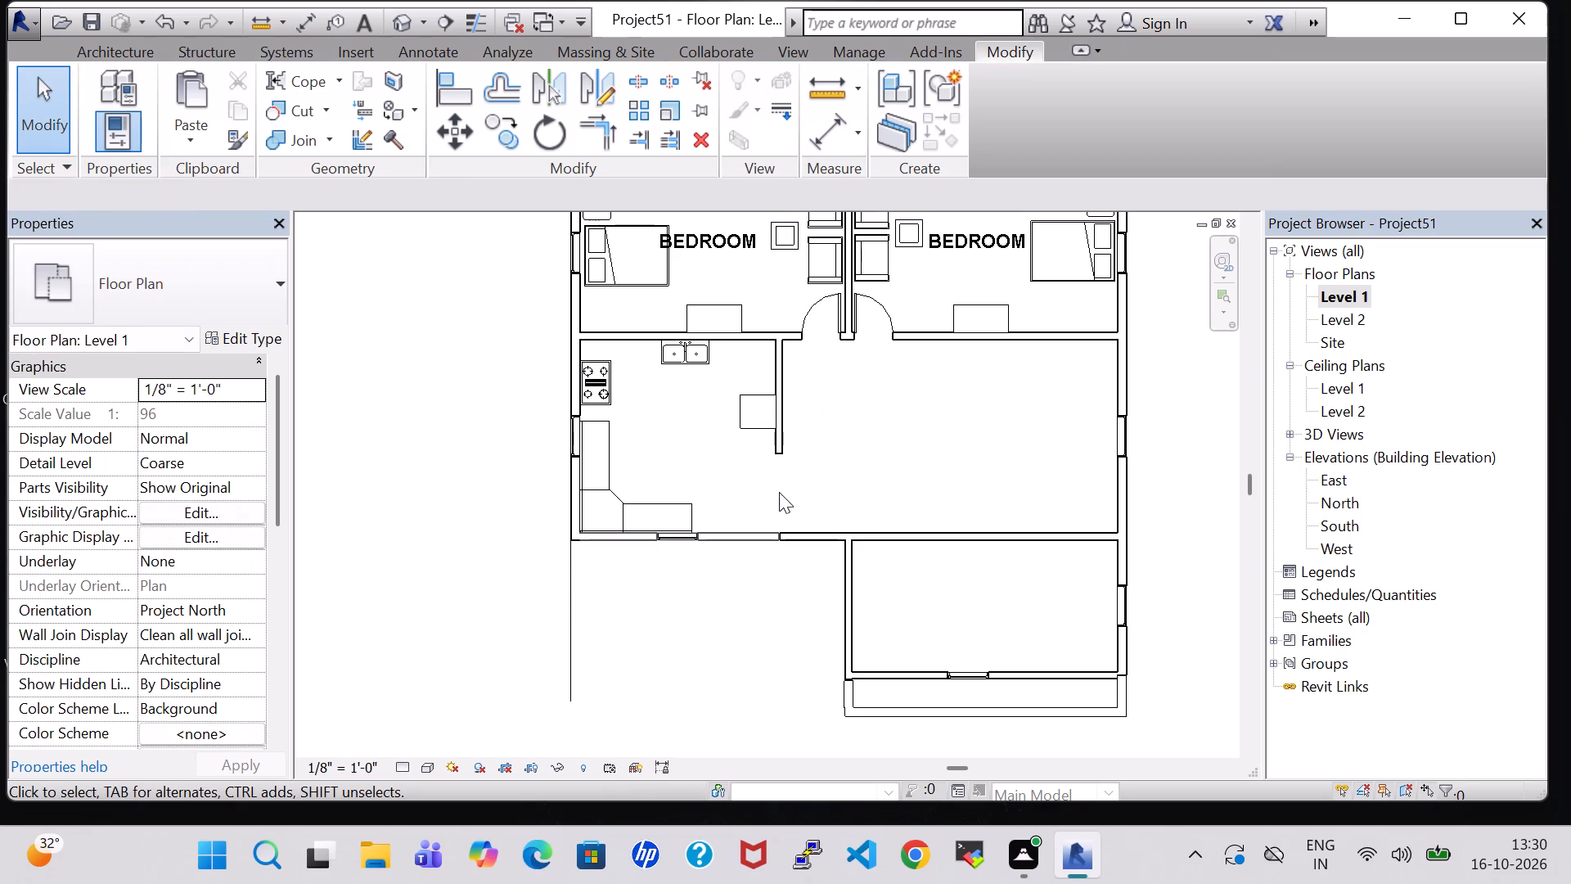
pyautogui.click(865, 463)
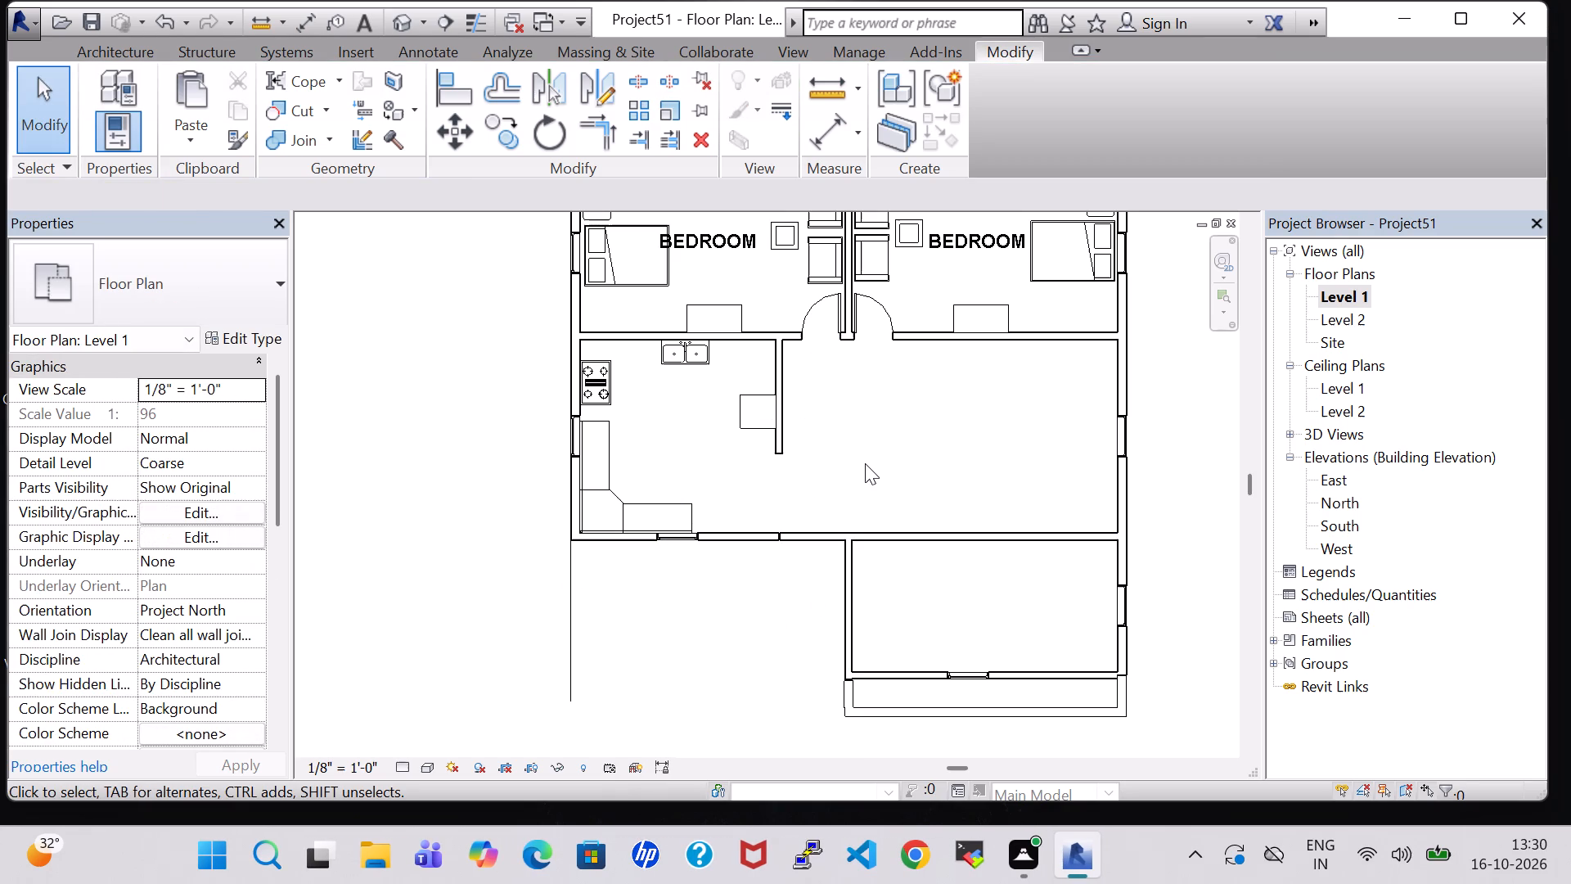
# Place a 34" x 84" Single-Flush door in the south wall, centred between the joint near the kitchen and the southern room's west wall.
pyautogui.click(129, 47)
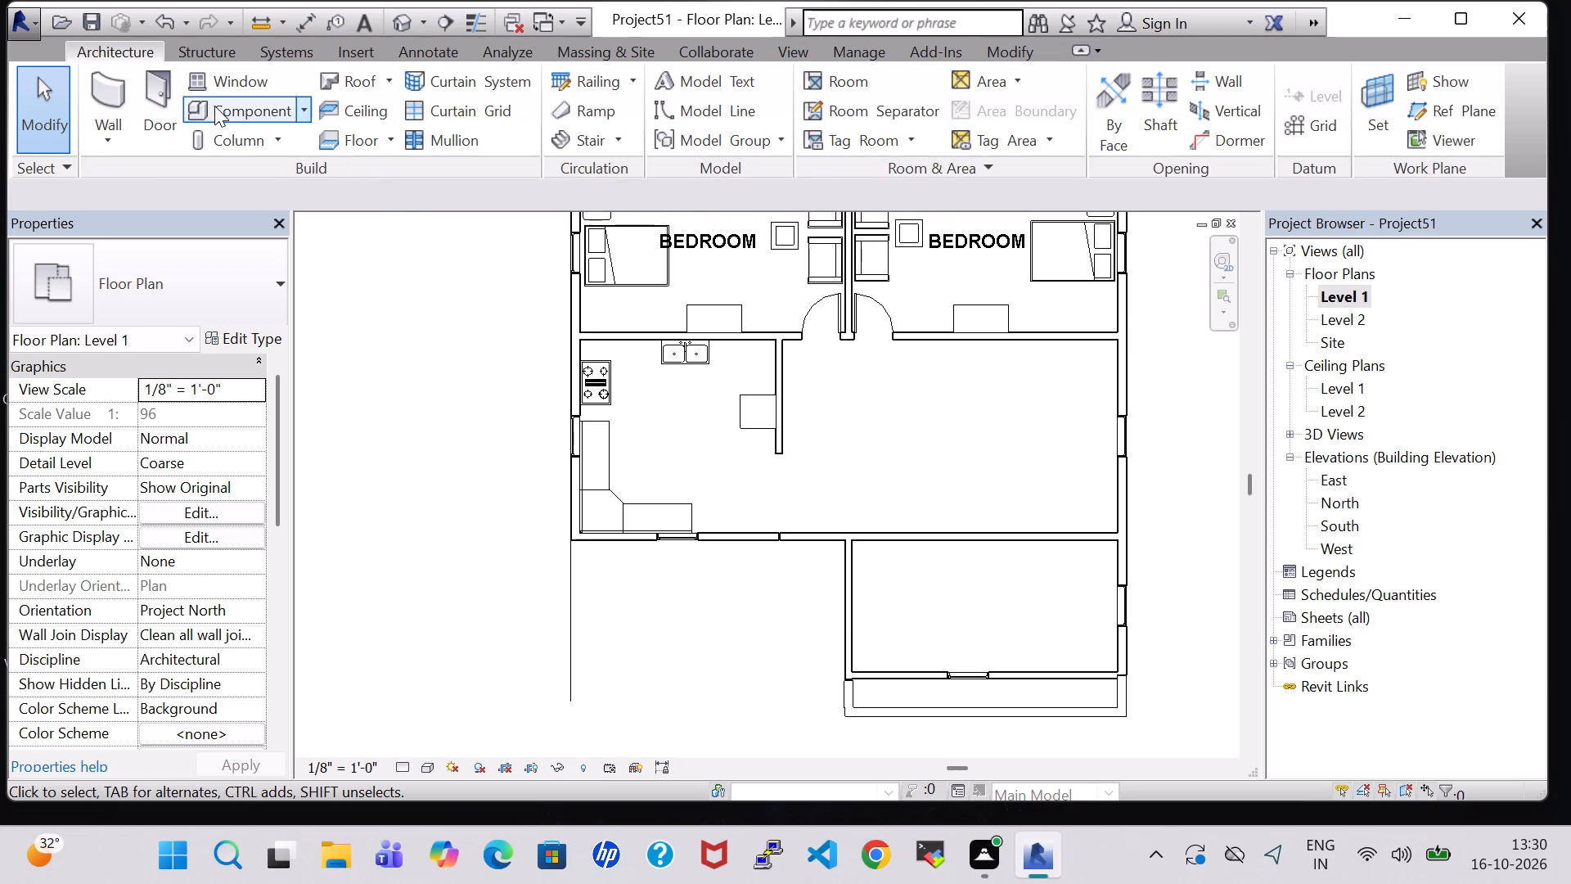
pyautogui.click(178, 94)
pyautogui.click(206, 297)
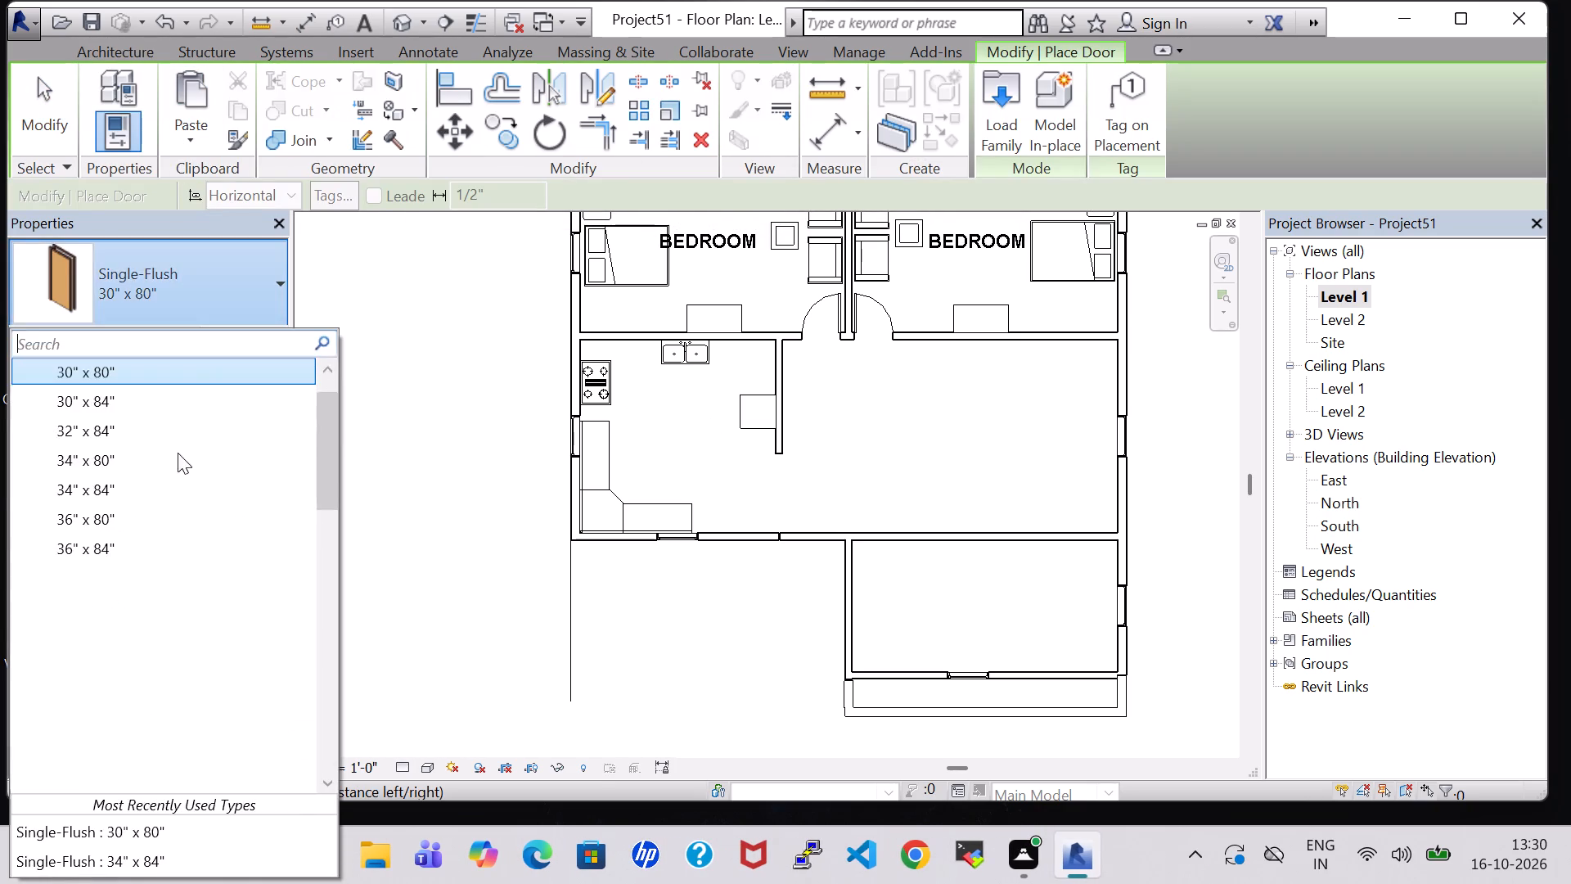
pyautogui.click(169, 494)
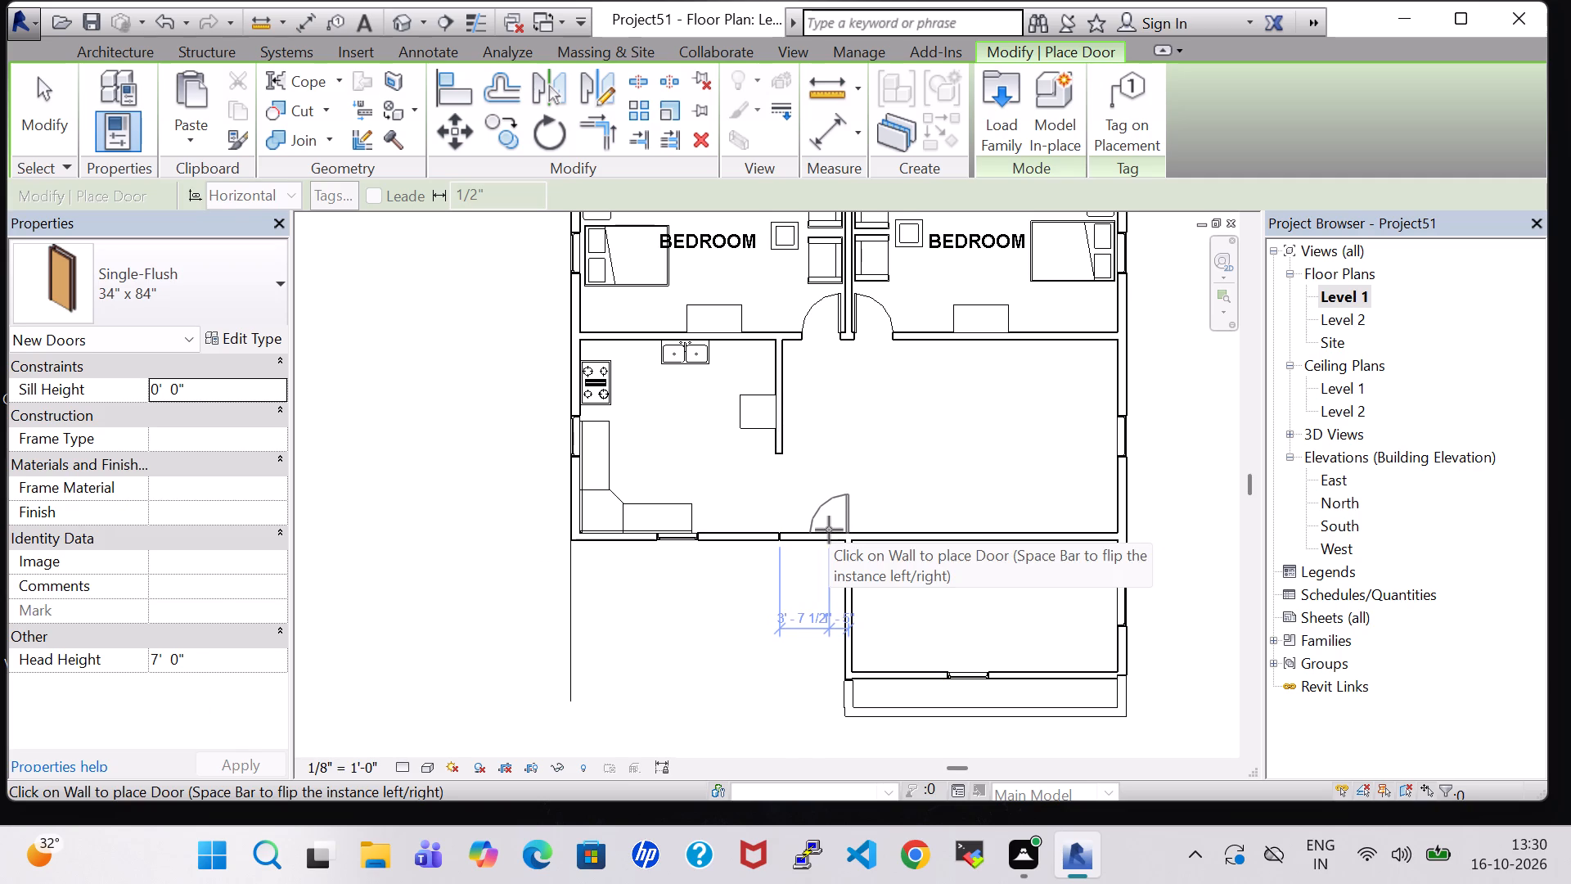
pyautogui.press('space')
pyautogui.scroll(4, 829, 530)
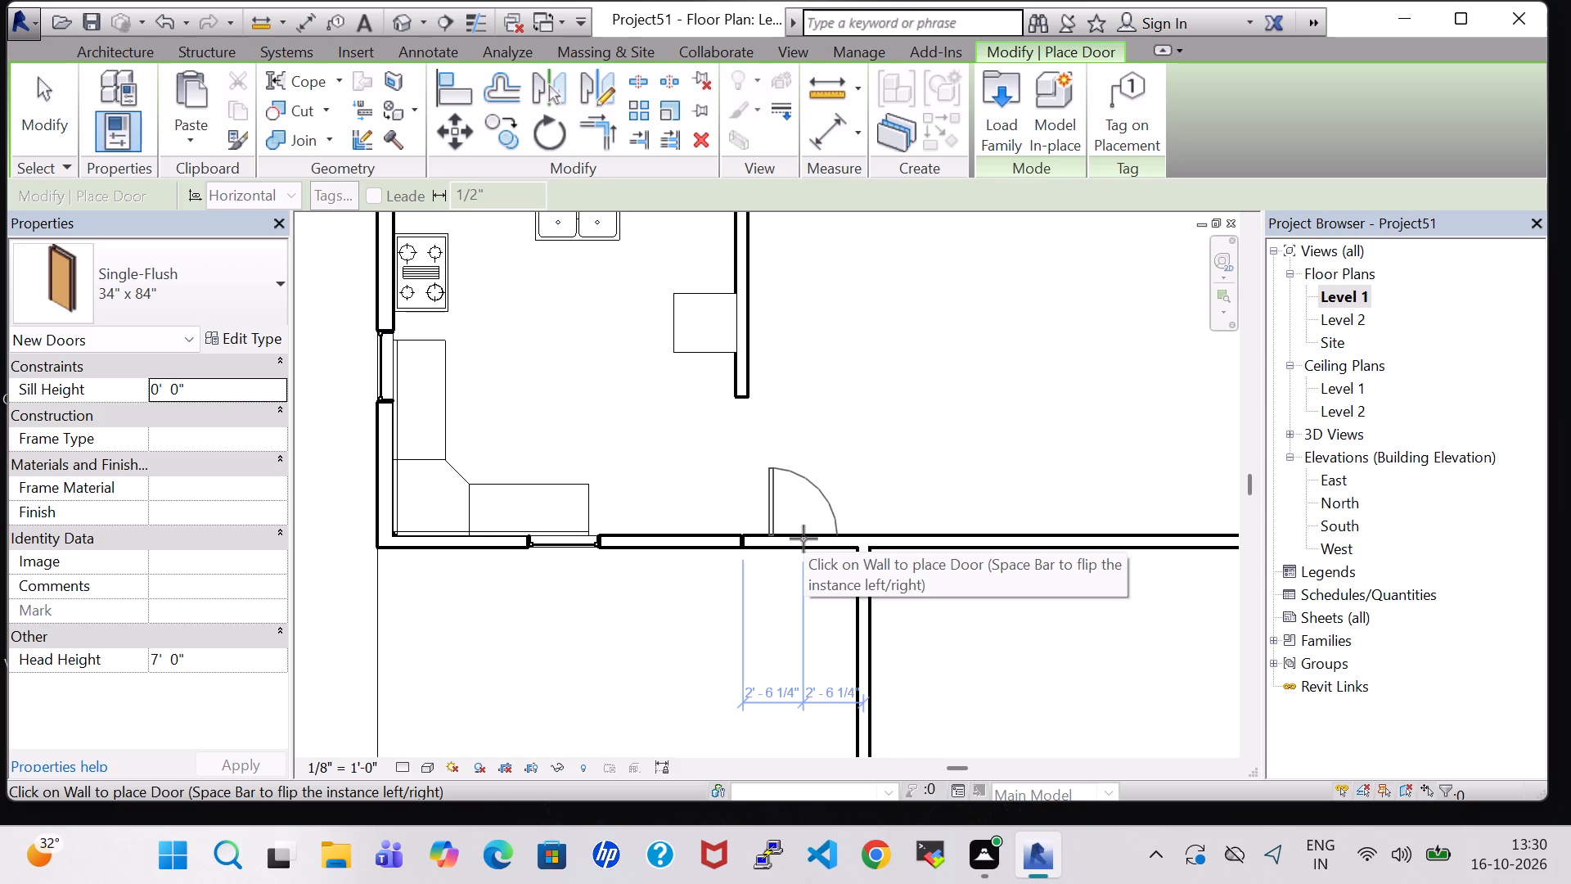
pyautogui.click(804, 539)
pyautogui.press('Escape')
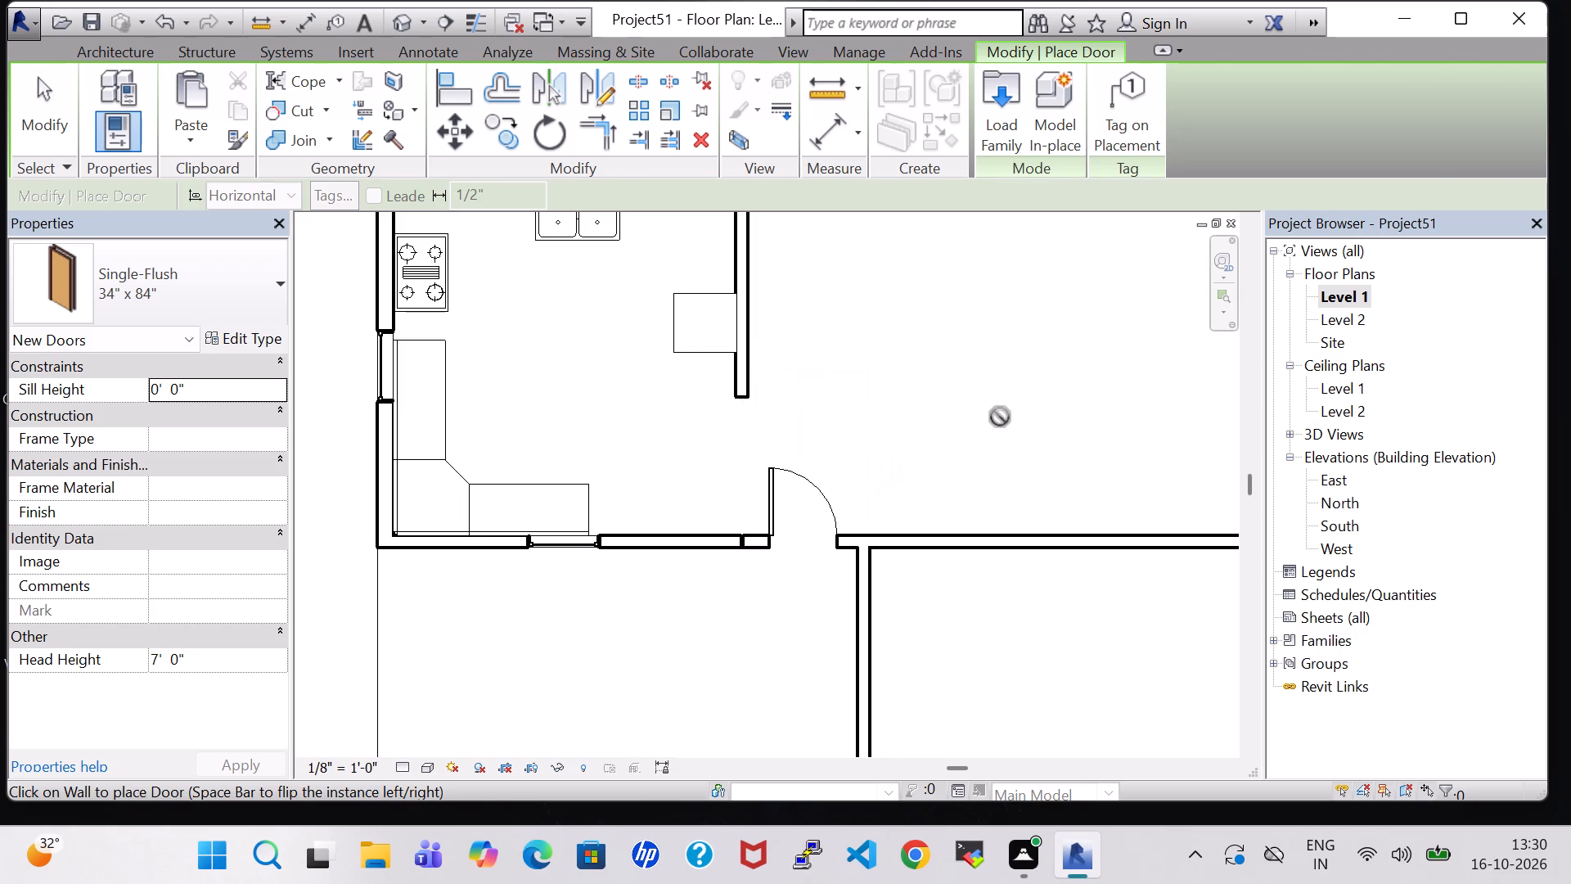
pyautogui.press('Escape')
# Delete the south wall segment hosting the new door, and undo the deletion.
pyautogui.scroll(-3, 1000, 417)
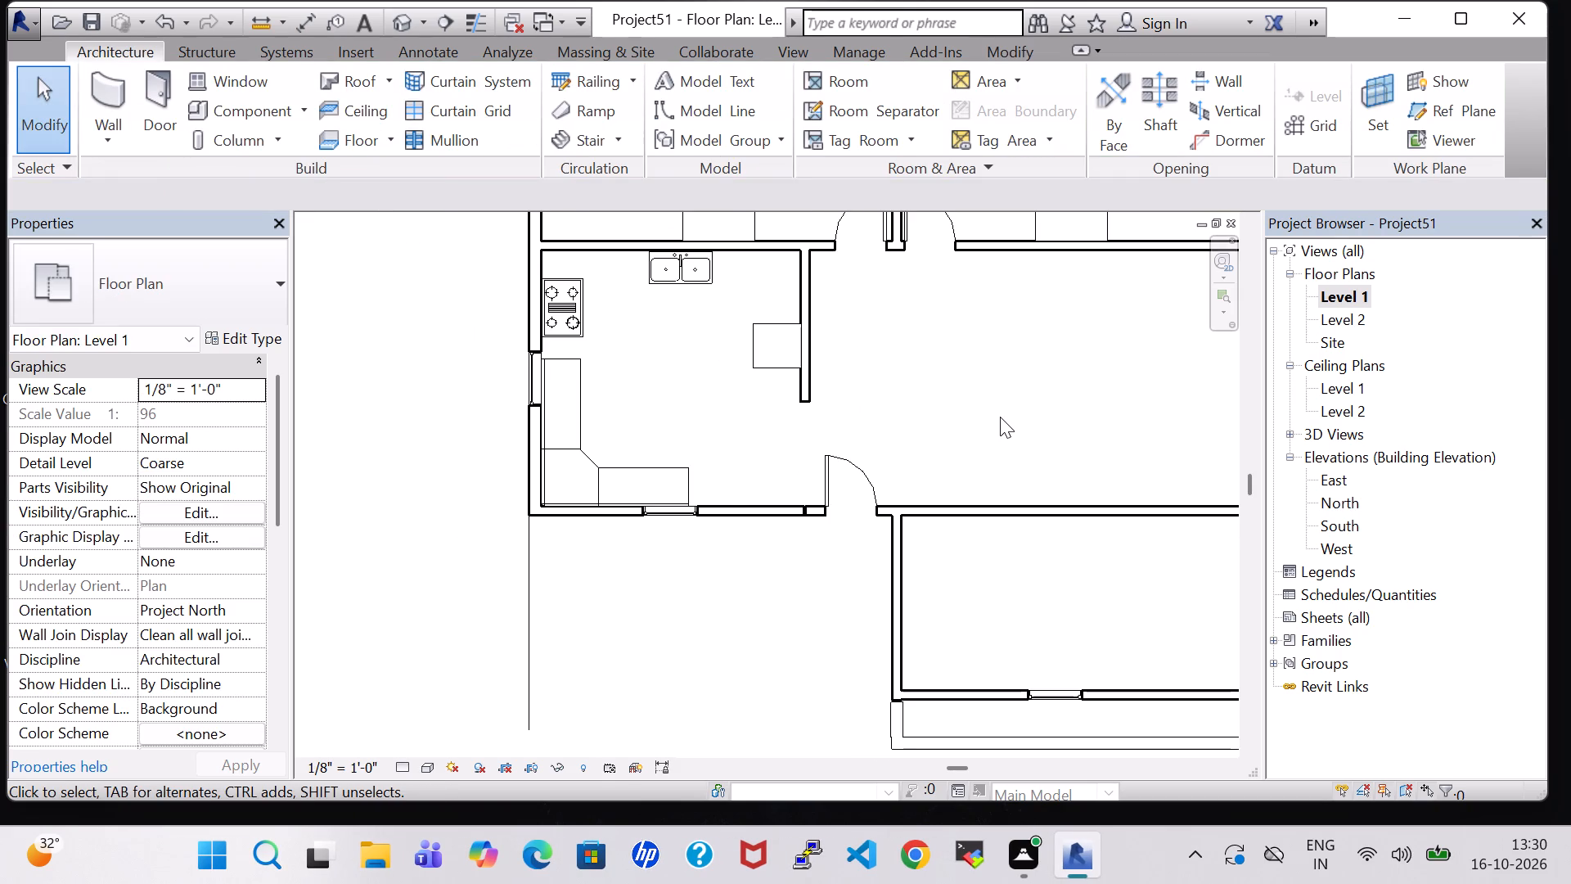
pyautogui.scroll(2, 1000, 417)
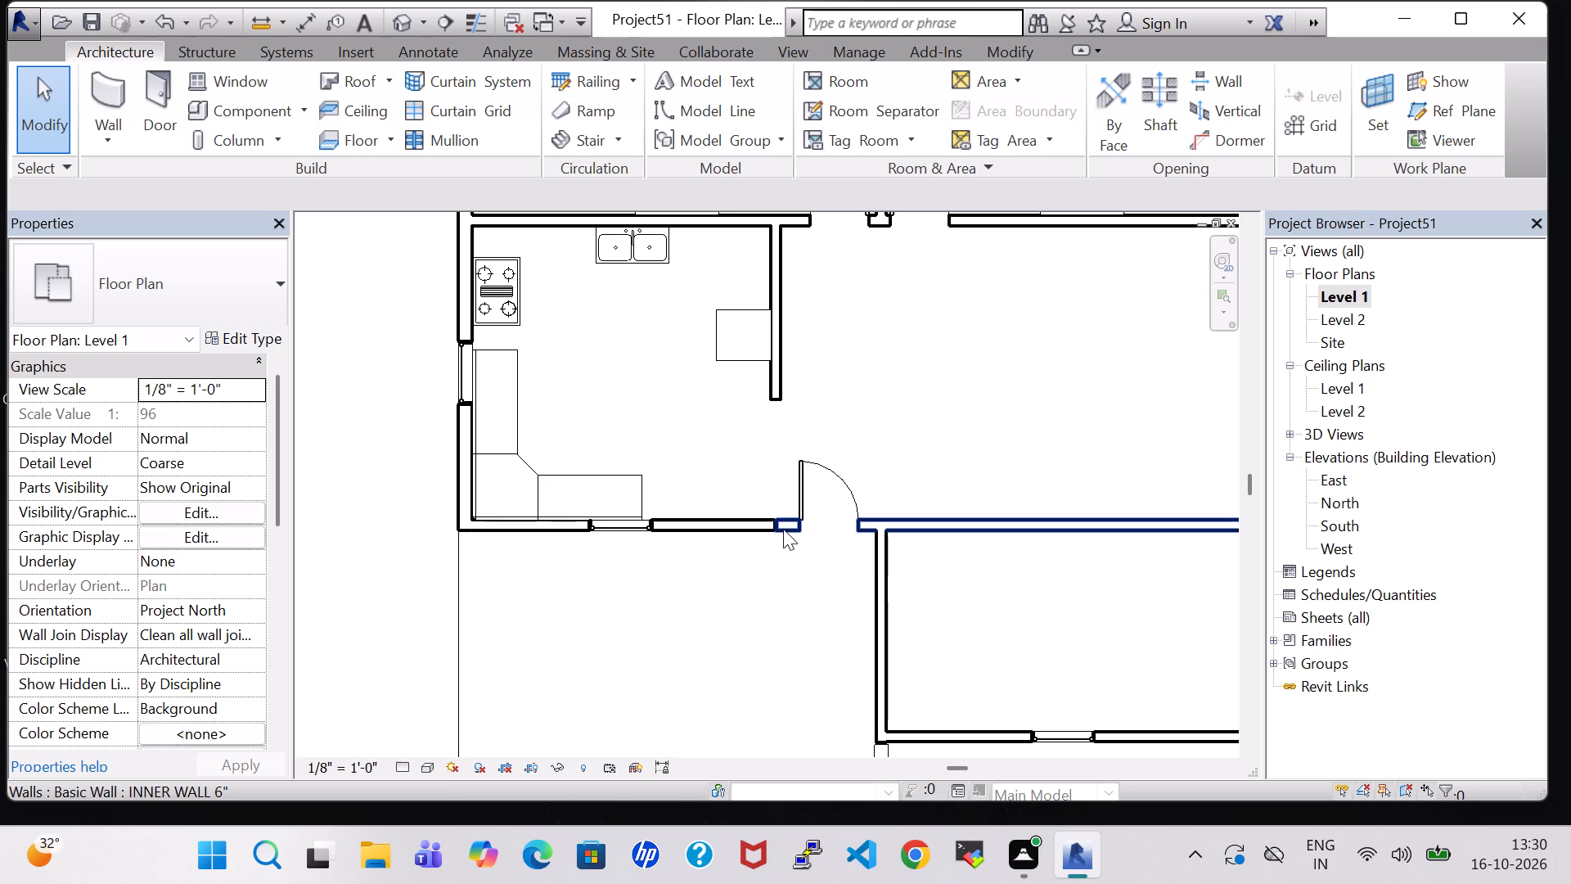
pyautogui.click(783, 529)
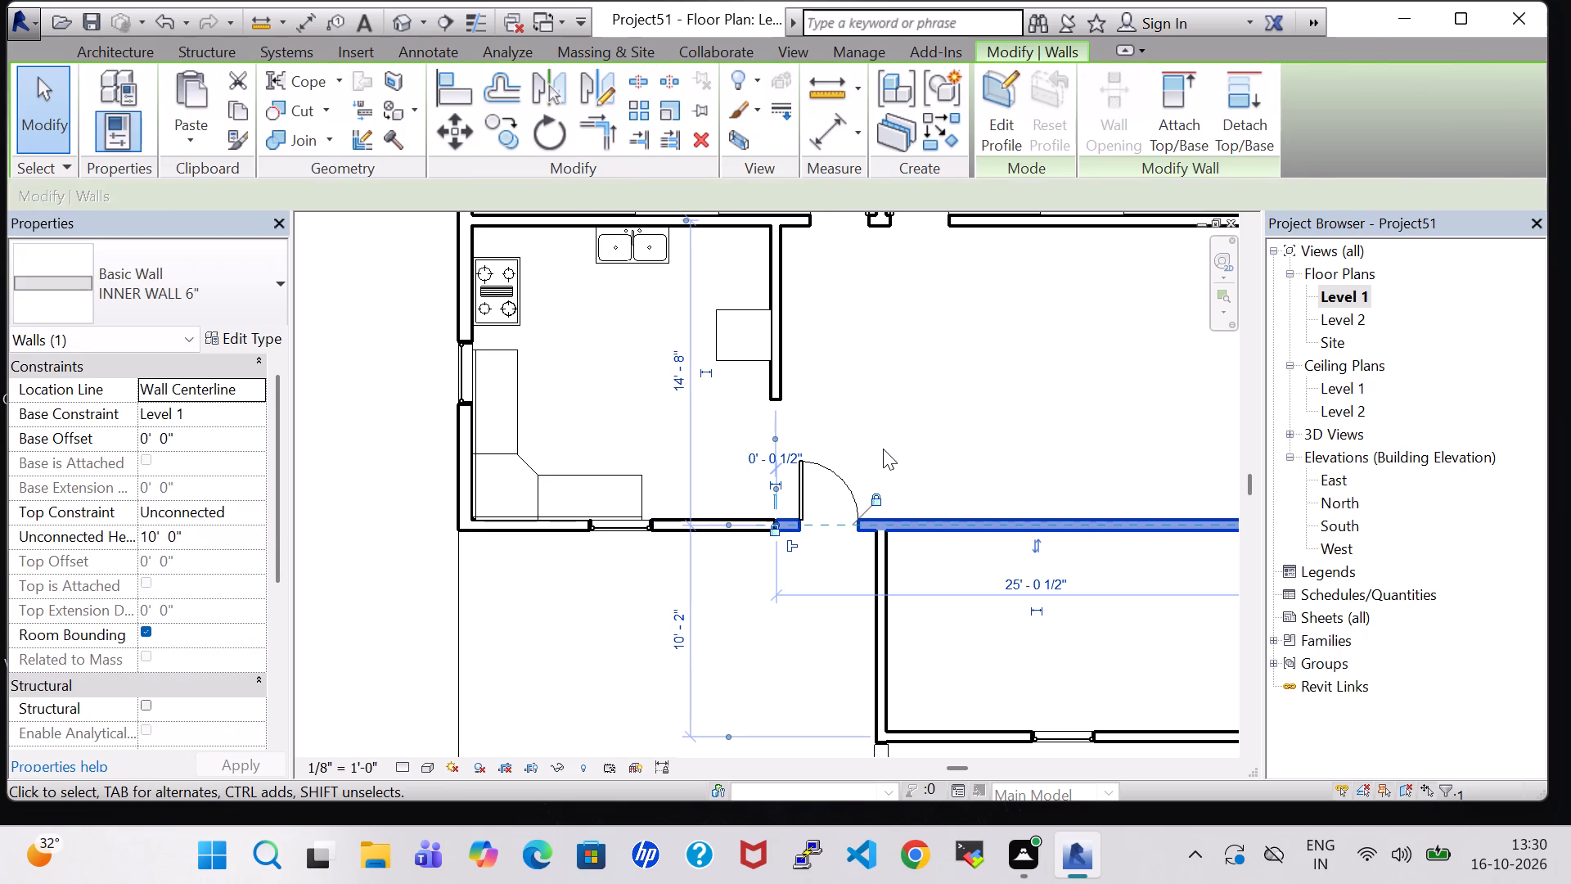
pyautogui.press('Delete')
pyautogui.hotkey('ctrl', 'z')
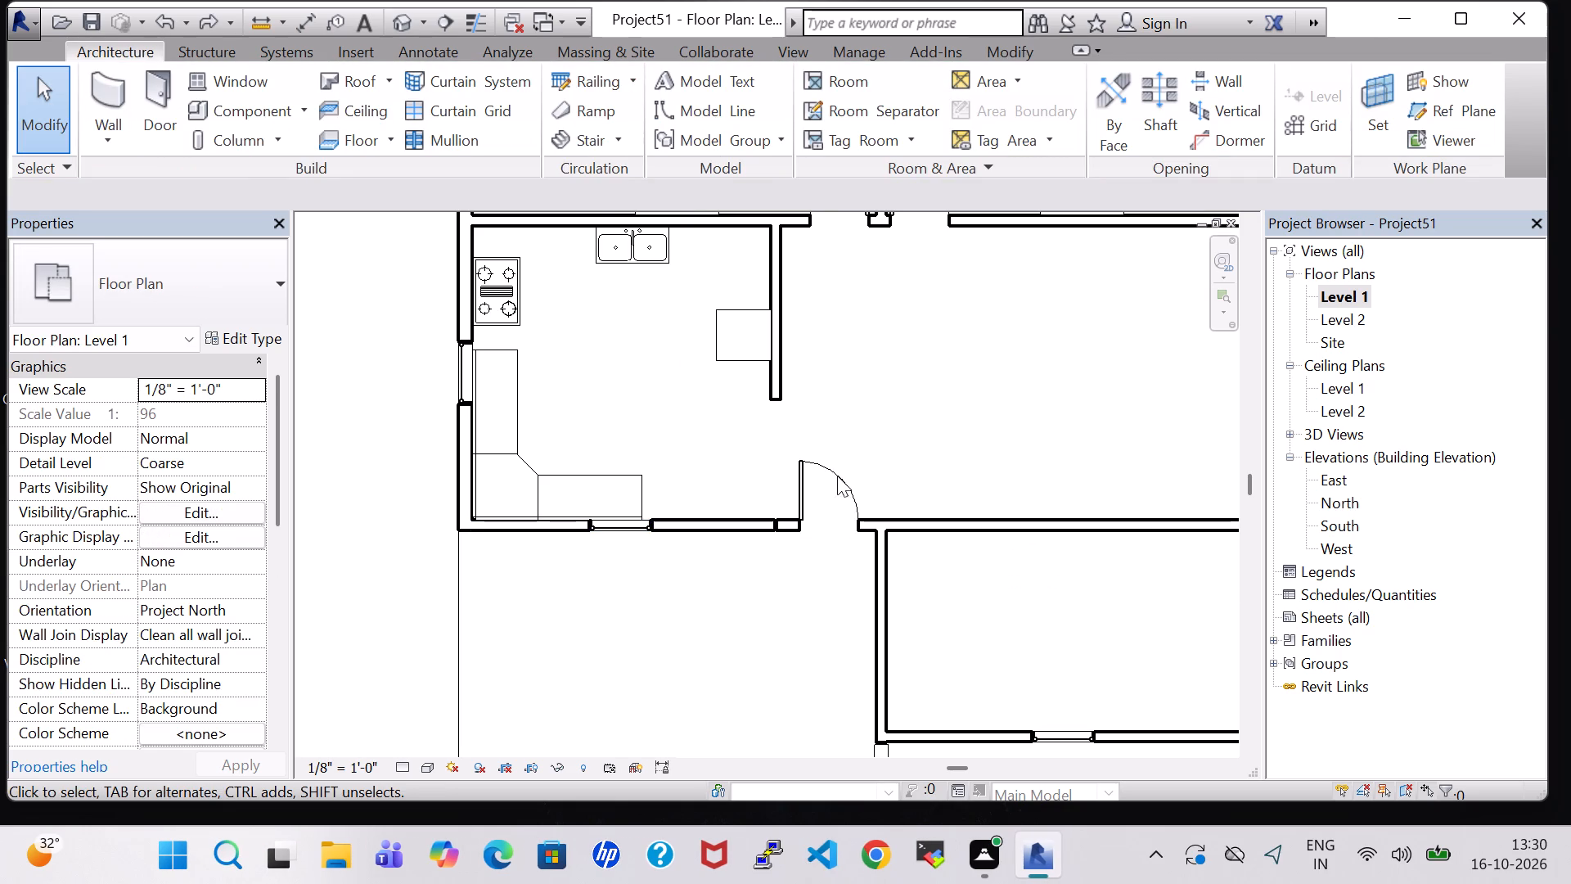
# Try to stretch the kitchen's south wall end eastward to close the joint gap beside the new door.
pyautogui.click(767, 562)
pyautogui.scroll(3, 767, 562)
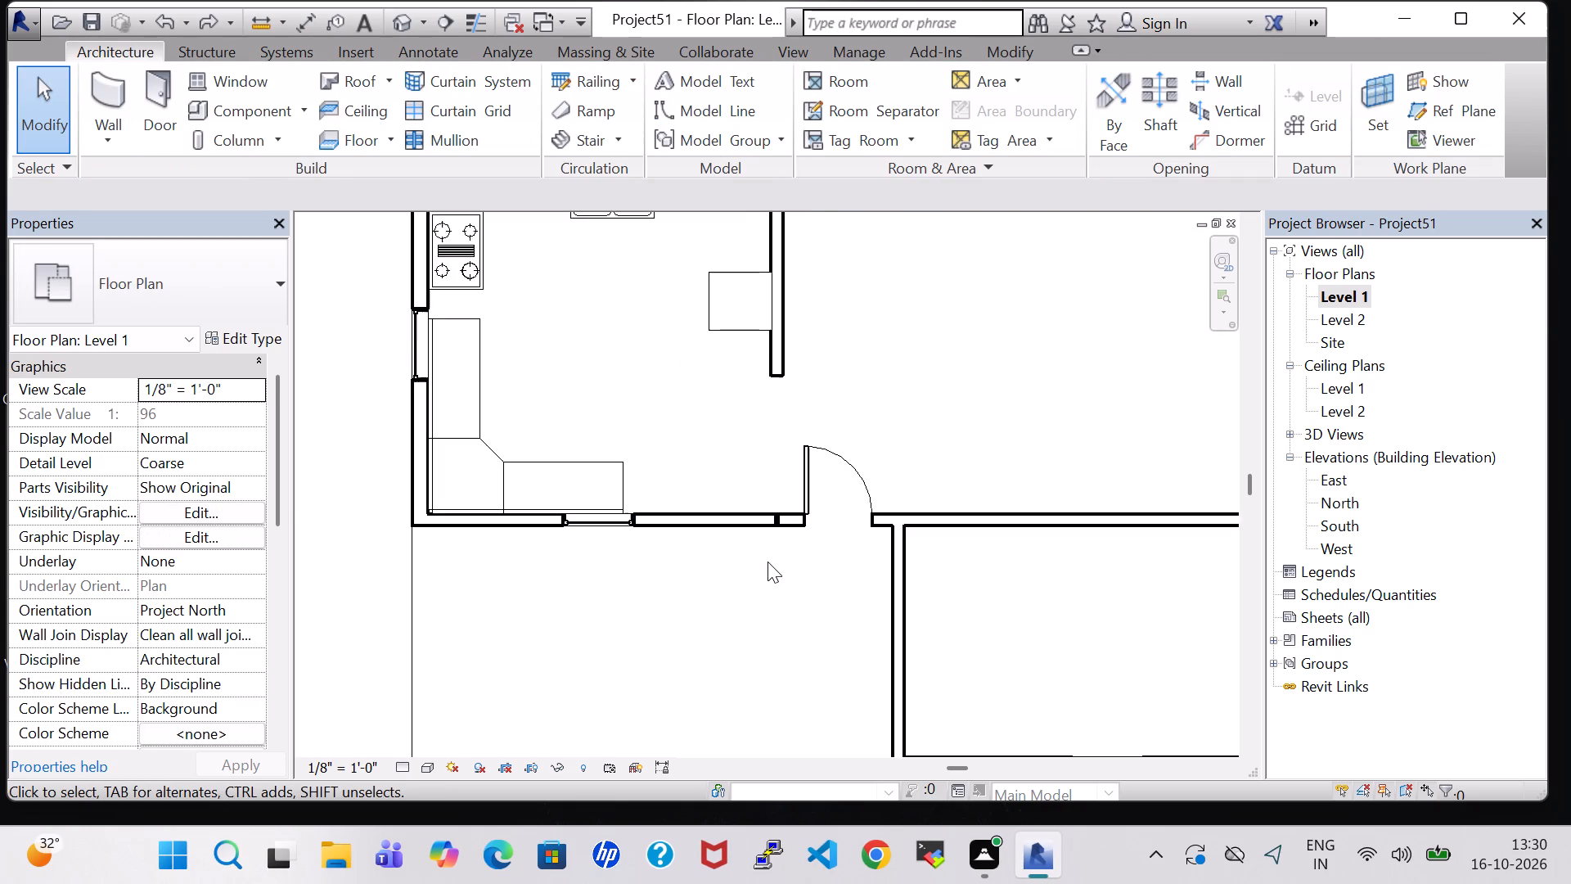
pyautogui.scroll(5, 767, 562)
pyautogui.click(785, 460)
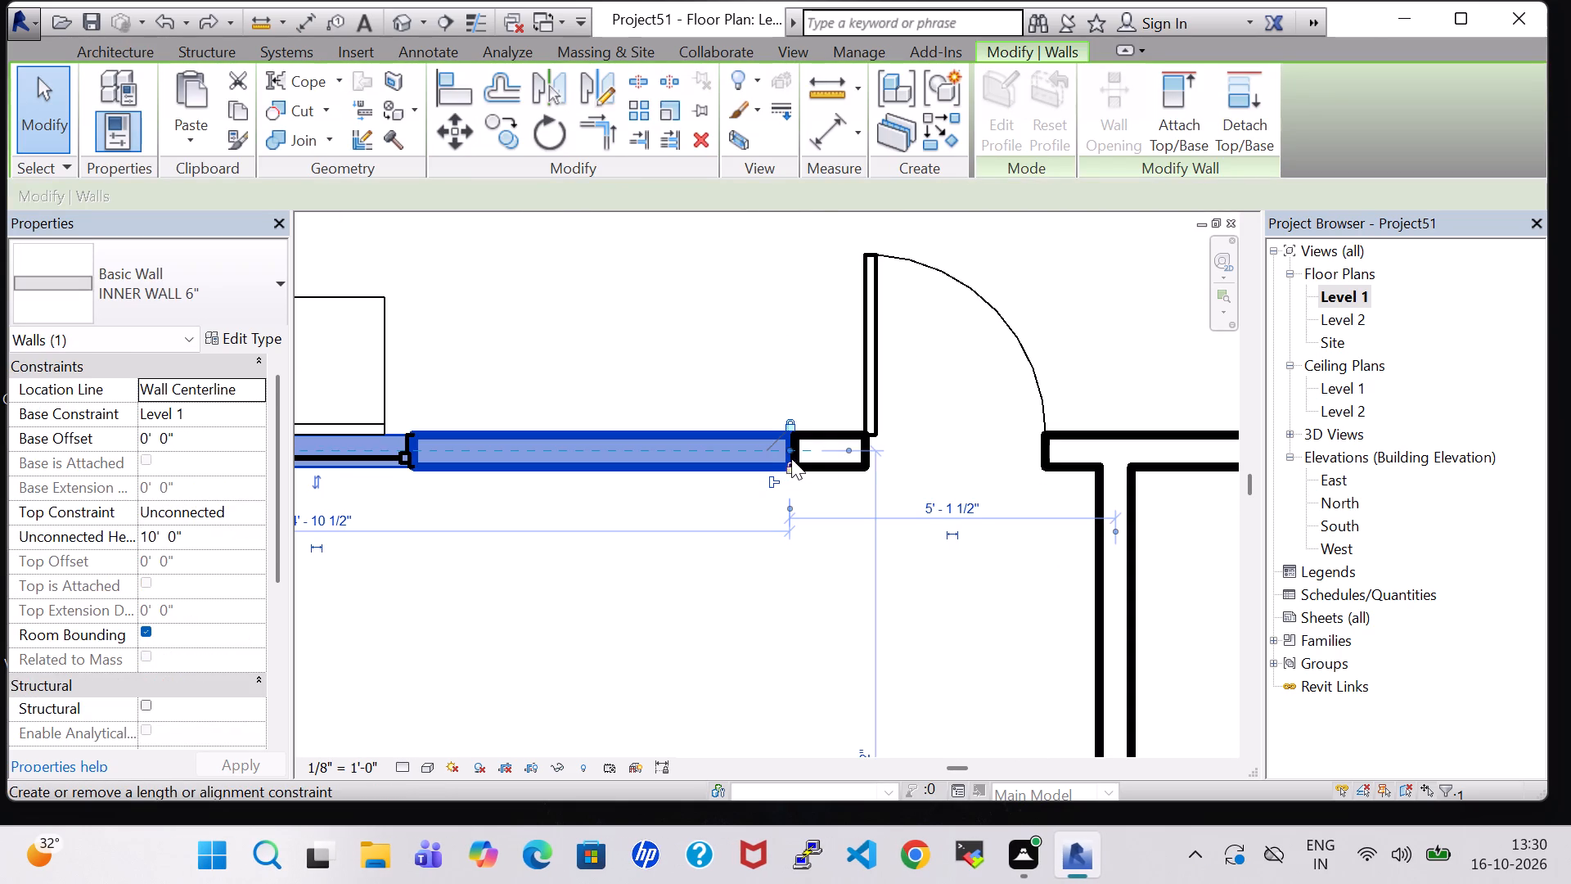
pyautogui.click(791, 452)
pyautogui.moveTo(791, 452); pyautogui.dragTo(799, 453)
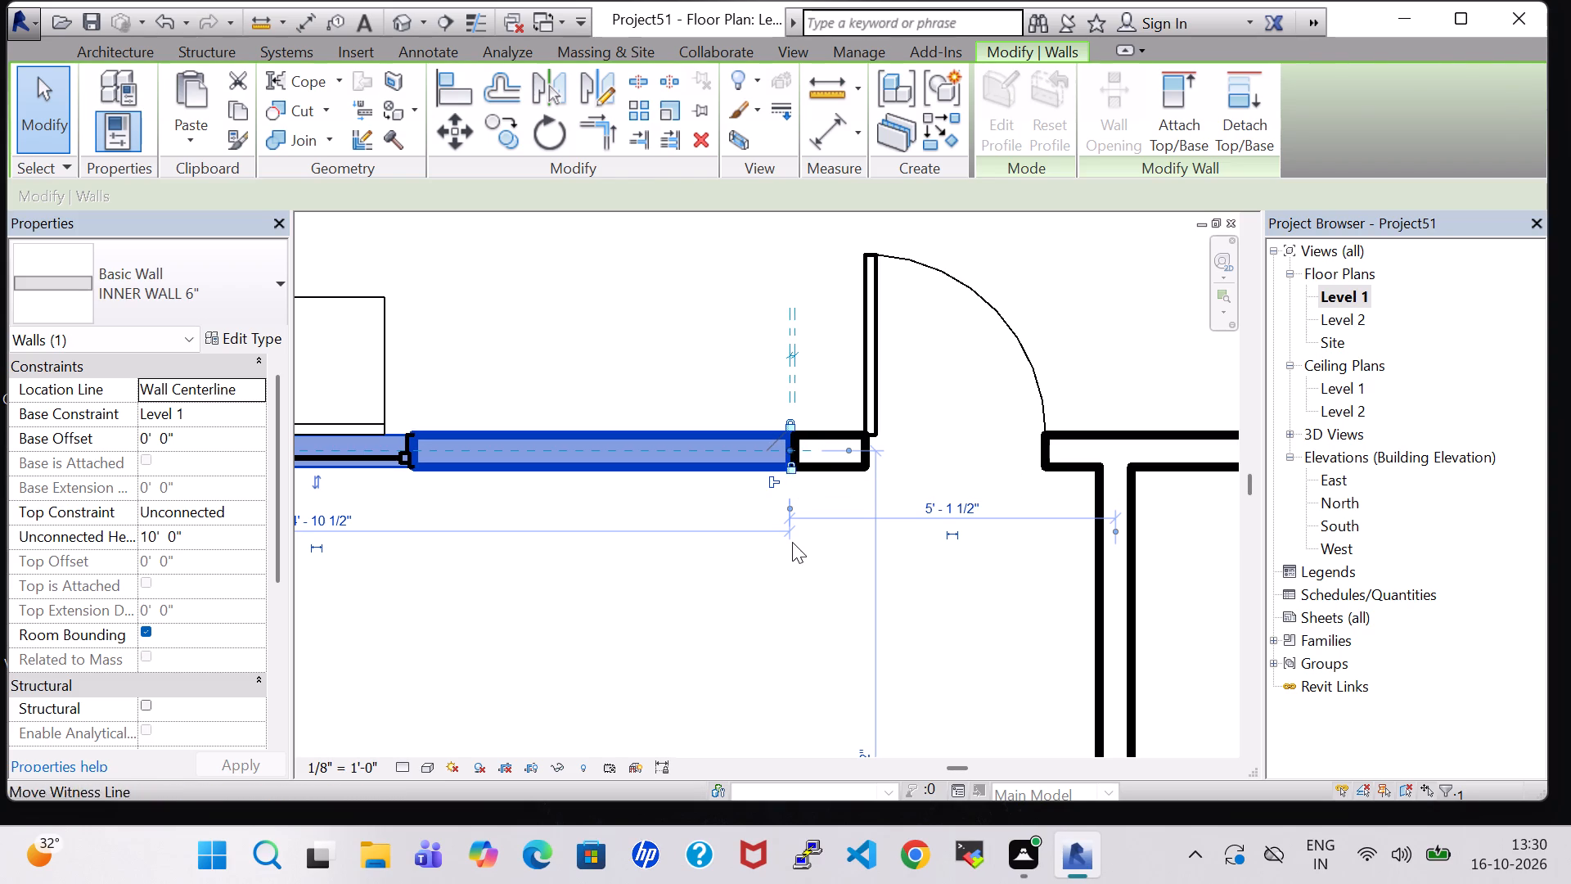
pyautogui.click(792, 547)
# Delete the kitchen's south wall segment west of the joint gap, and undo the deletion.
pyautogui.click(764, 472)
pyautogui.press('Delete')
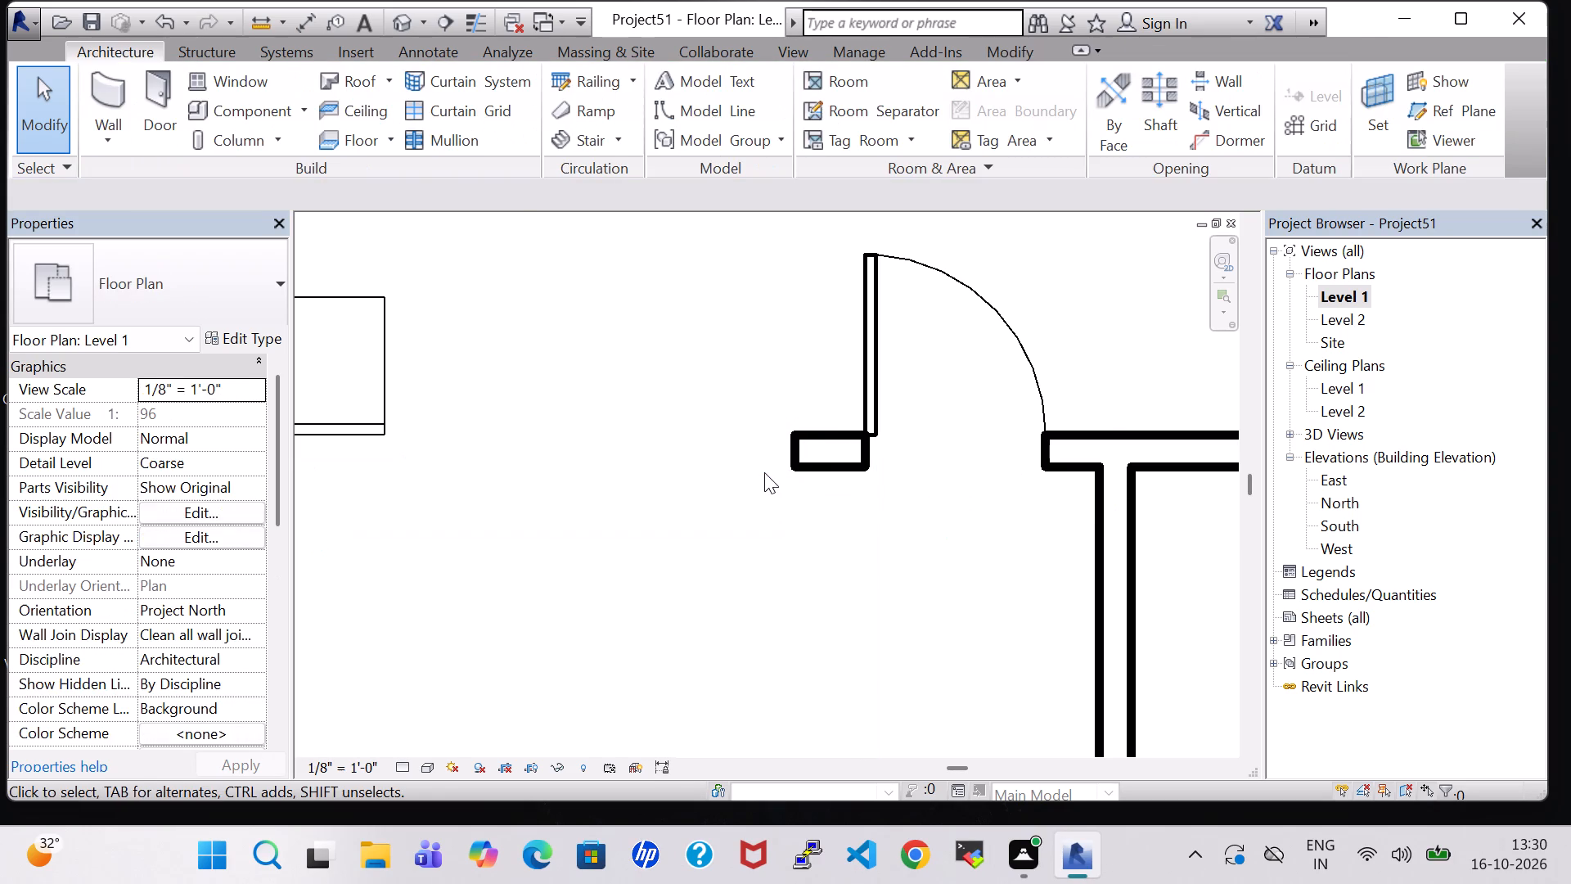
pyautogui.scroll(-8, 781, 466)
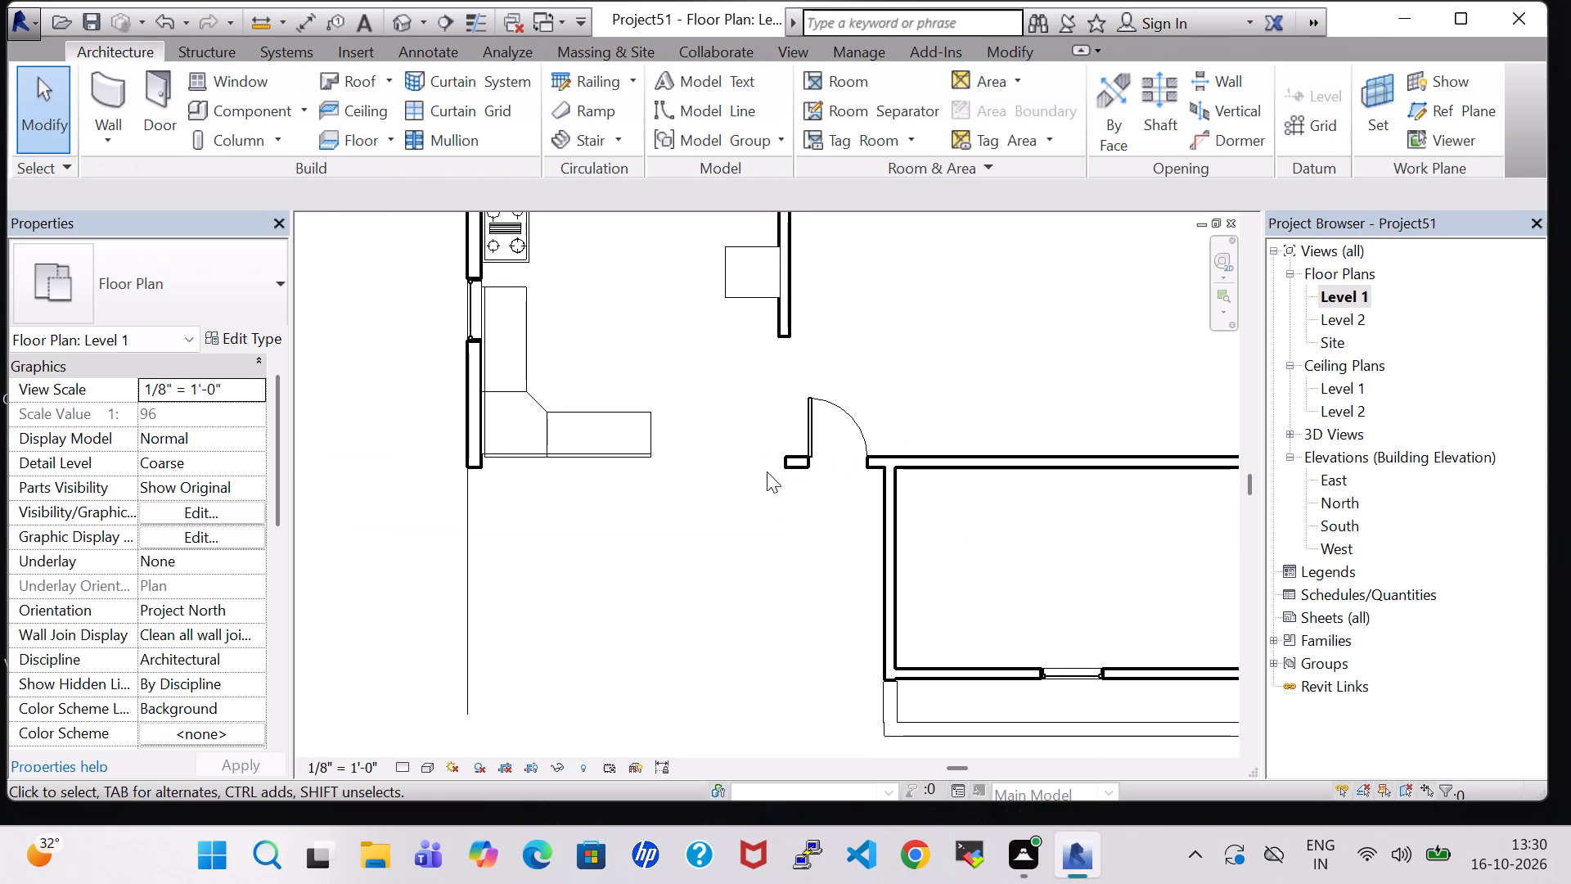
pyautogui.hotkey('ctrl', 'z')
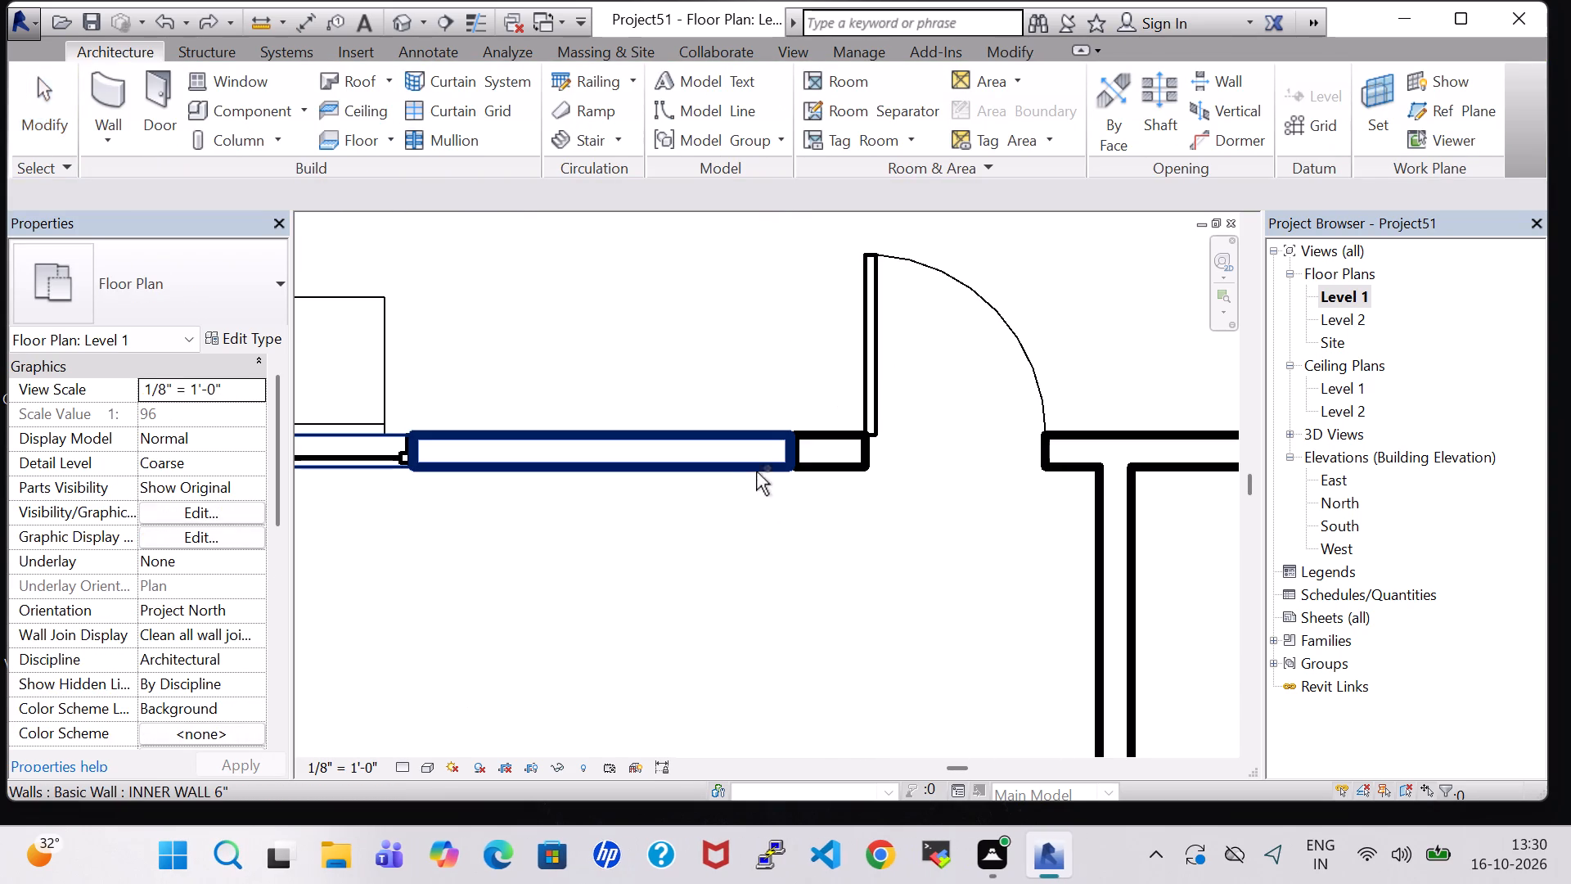
# Examine the joint between the two south wall segments beside the new kitchen door, checking each segment's end.
pyautogui.click(809, 461)
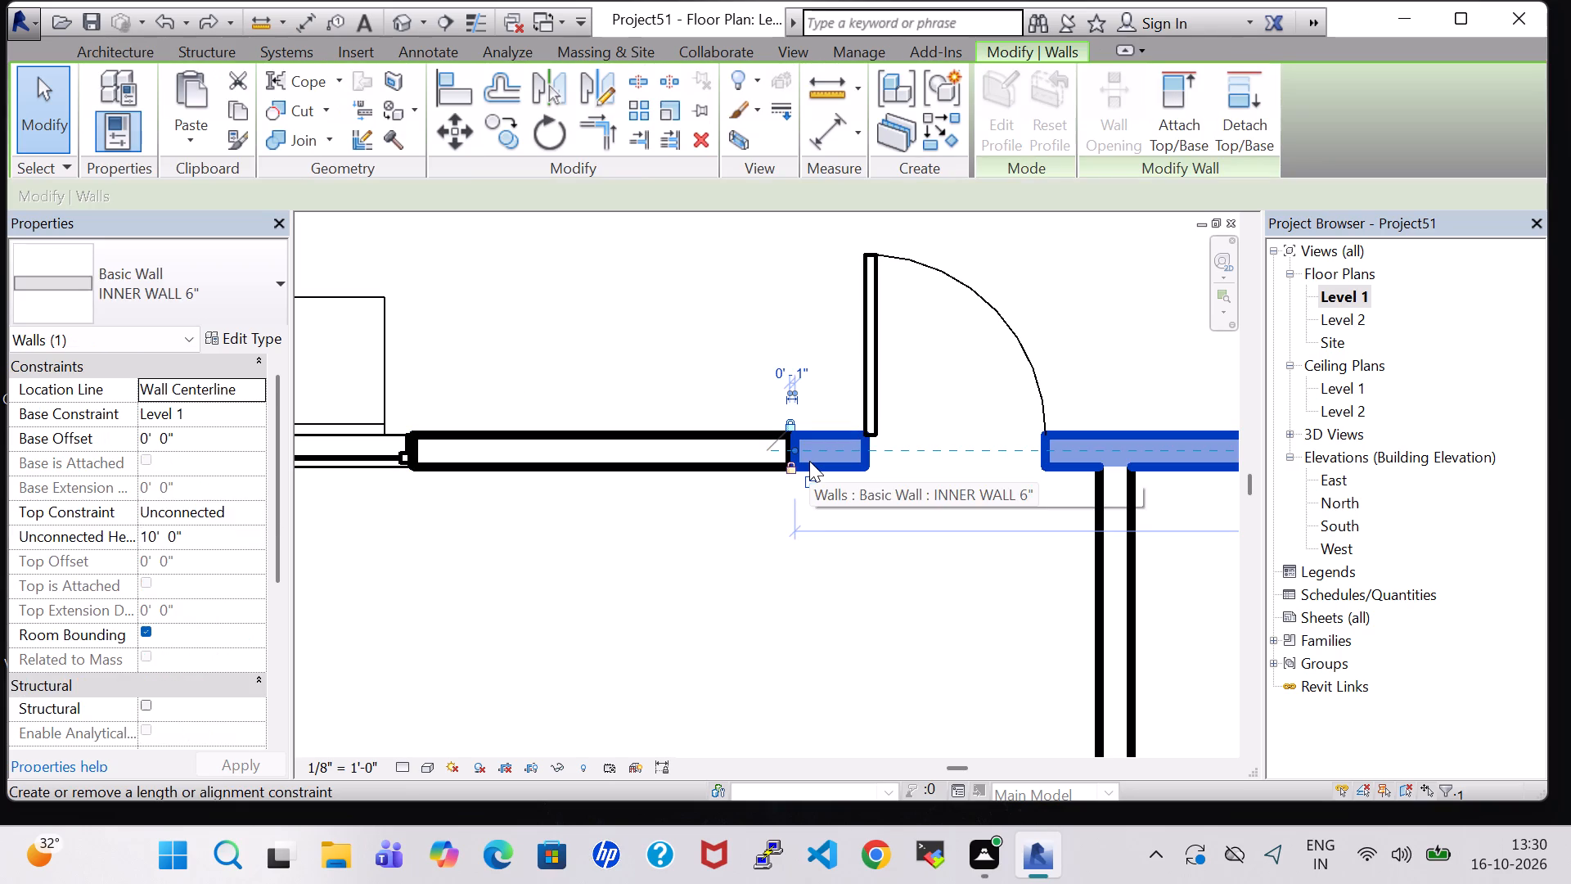
pyautogui.scroll(-13, 809, 461)
pyautogui.scroll(3, 816, 488)
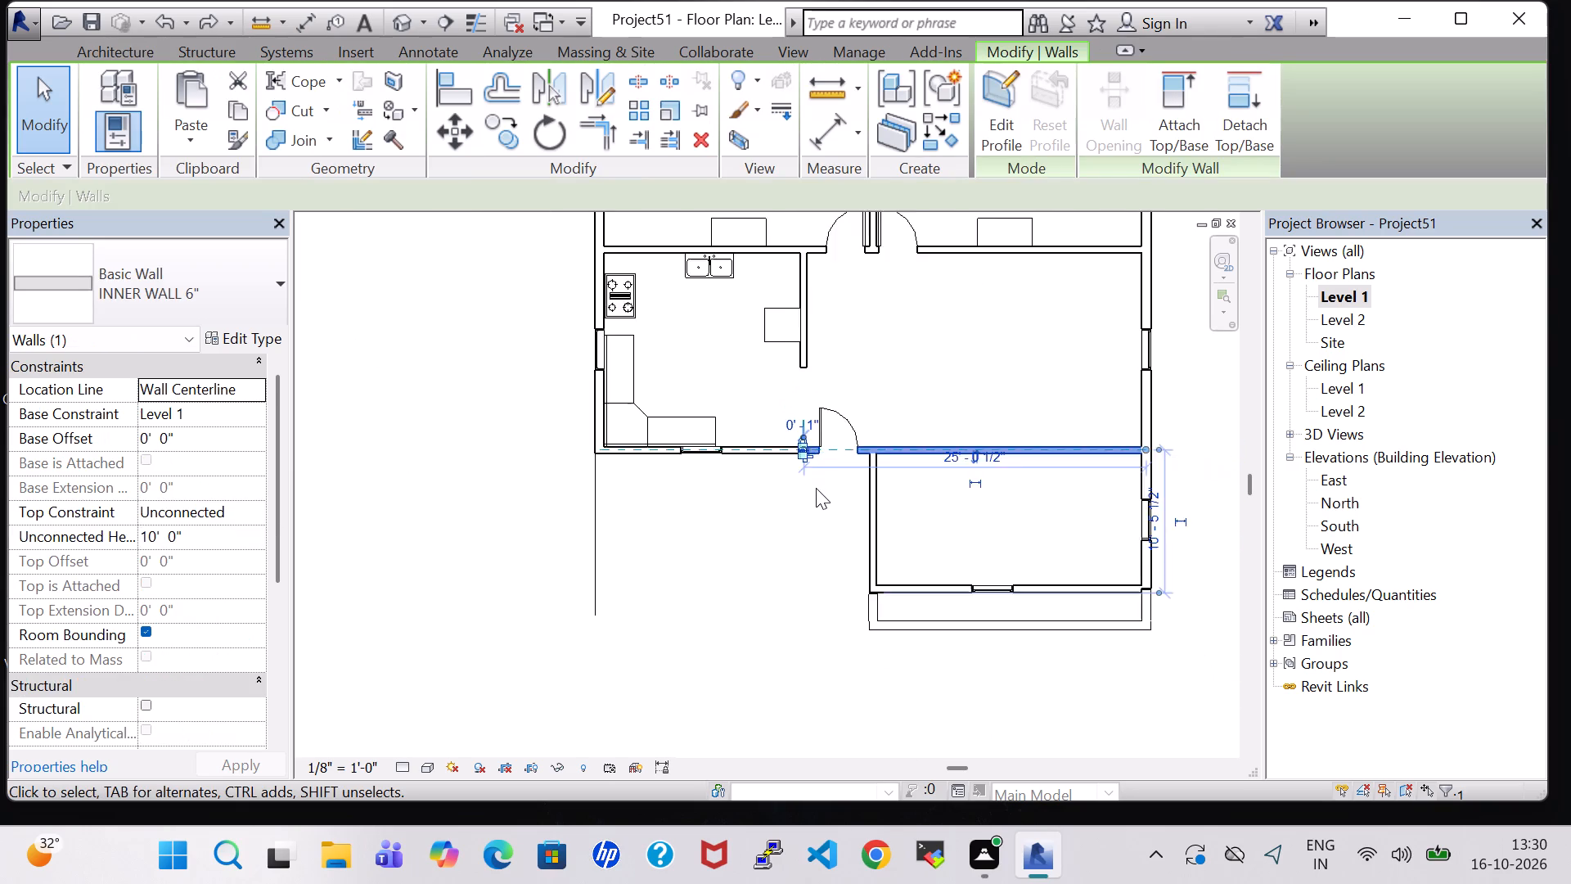
pyautogui.scroll(4, 816, 488)
pyautogui.click(816, 524)
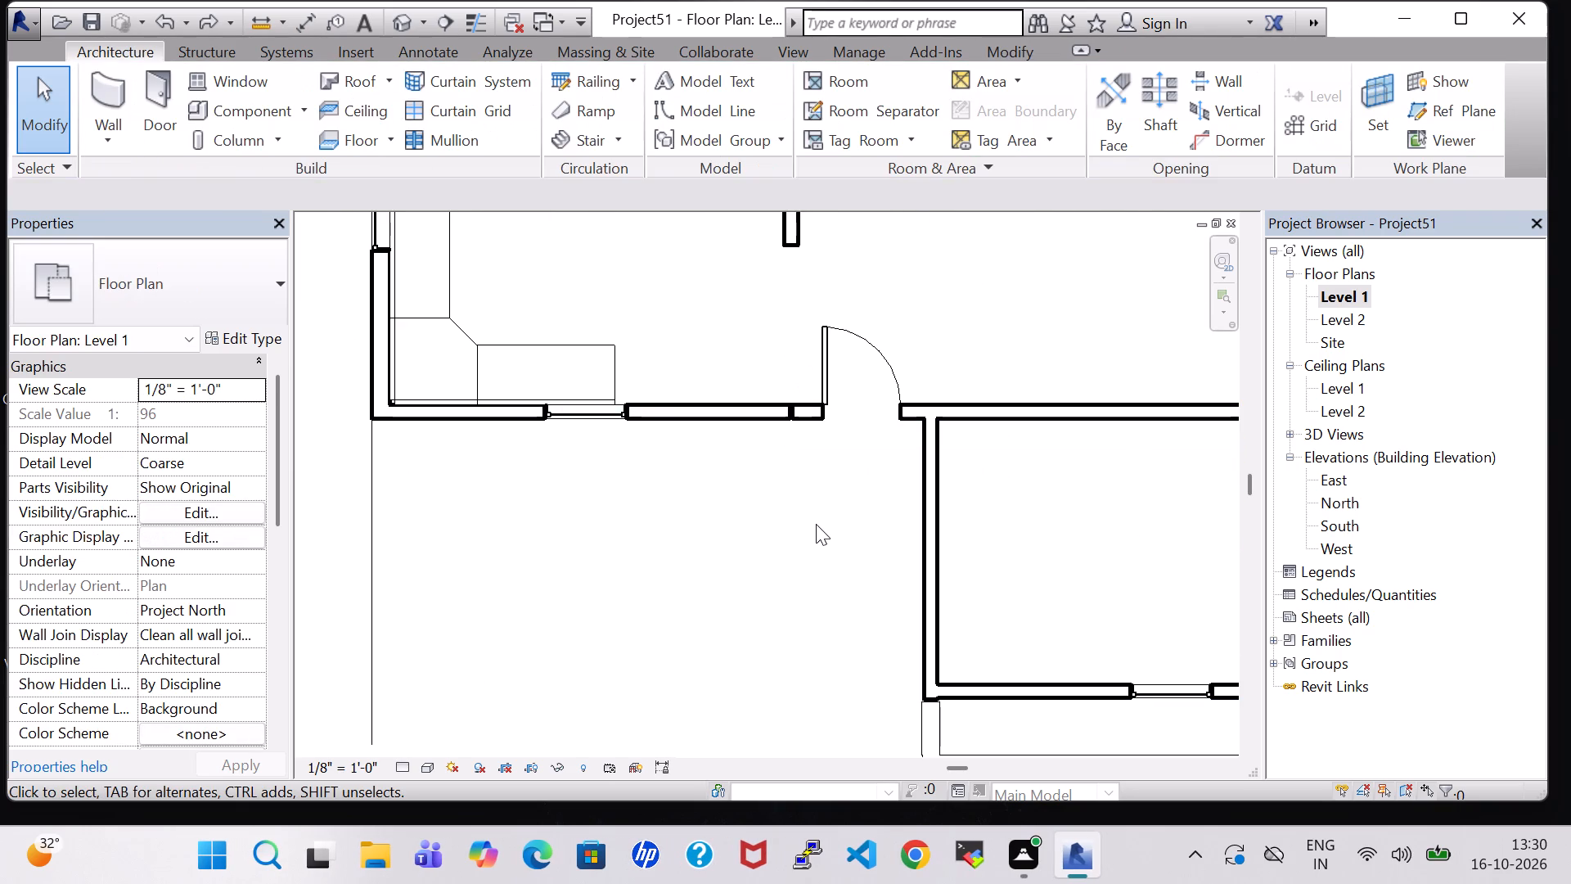
pyautogui.scroll(2, 816, 524)
pyautogui.scroll(-1, 816, 524)
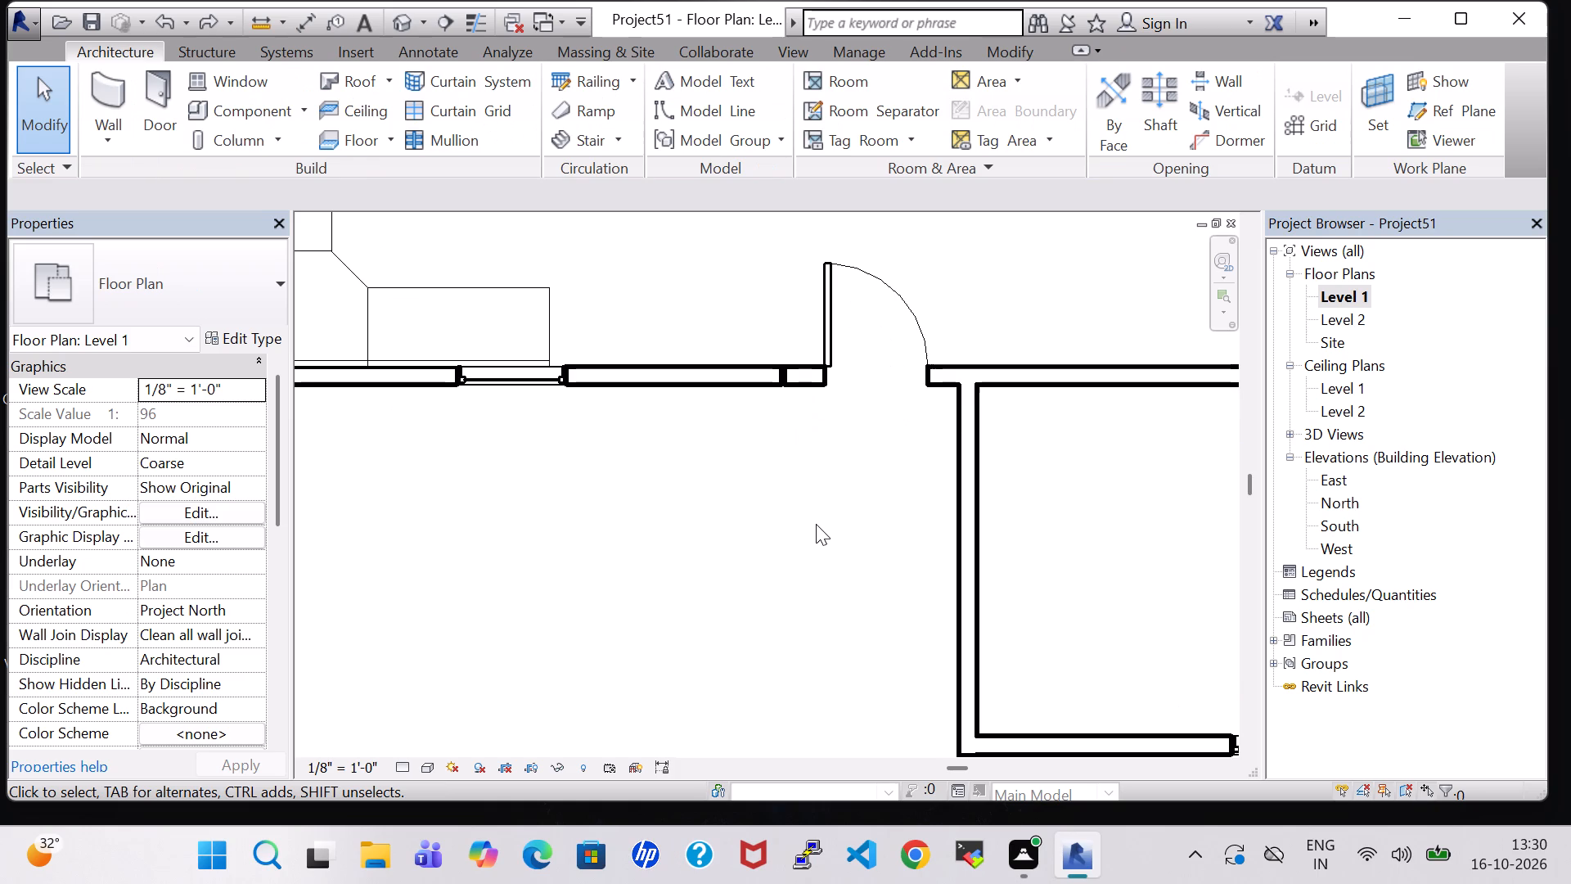
pyautogui.scroll(-1, 816, 524)
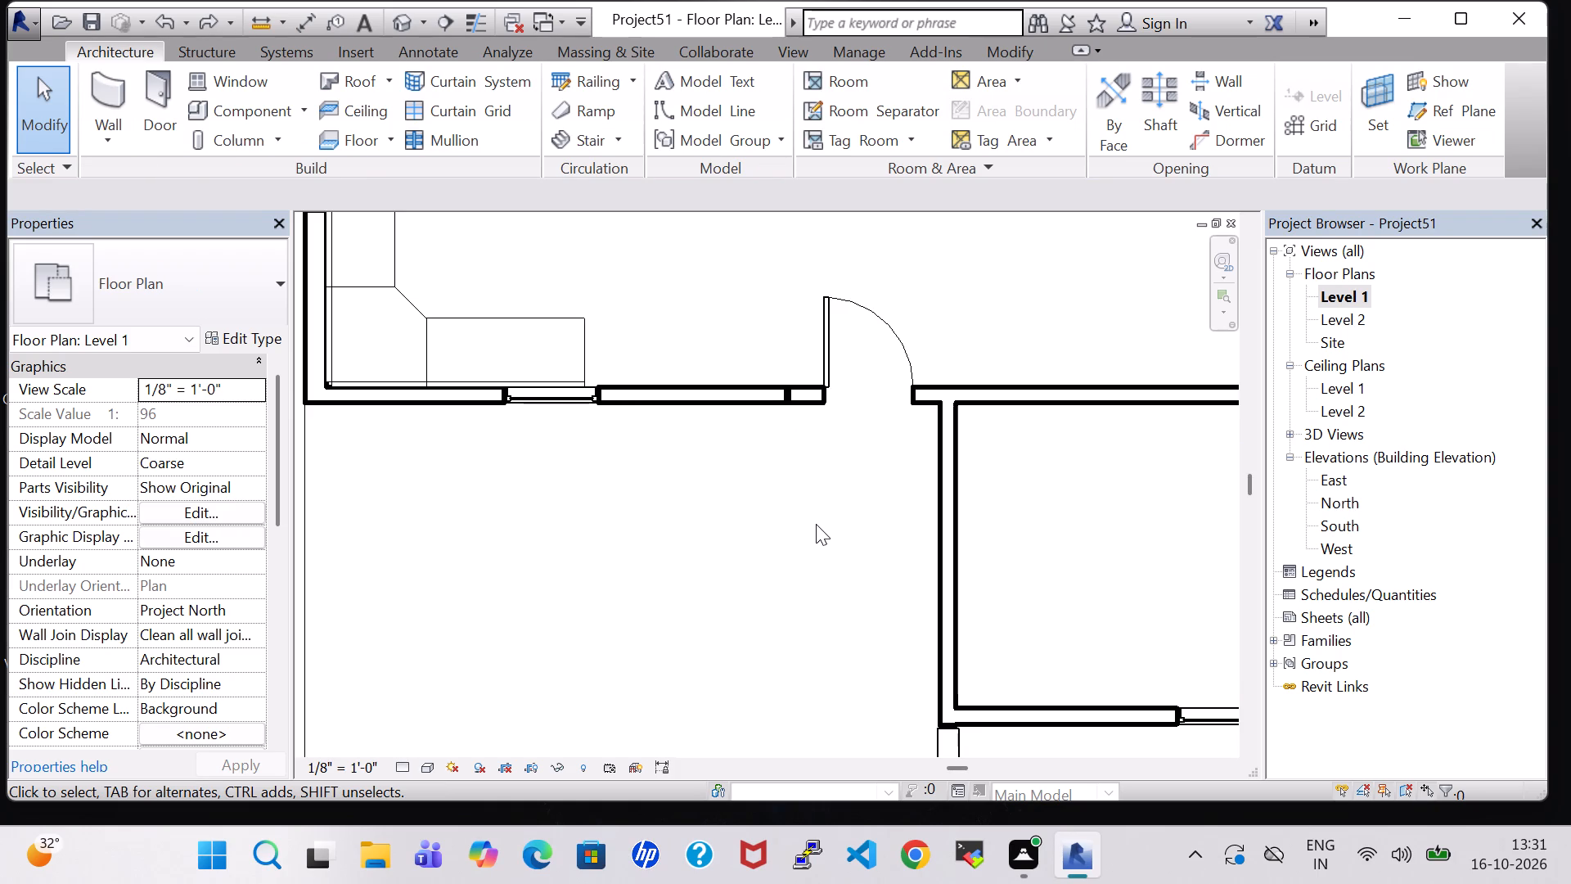
pyautogui.scroll(3, 816, 524)
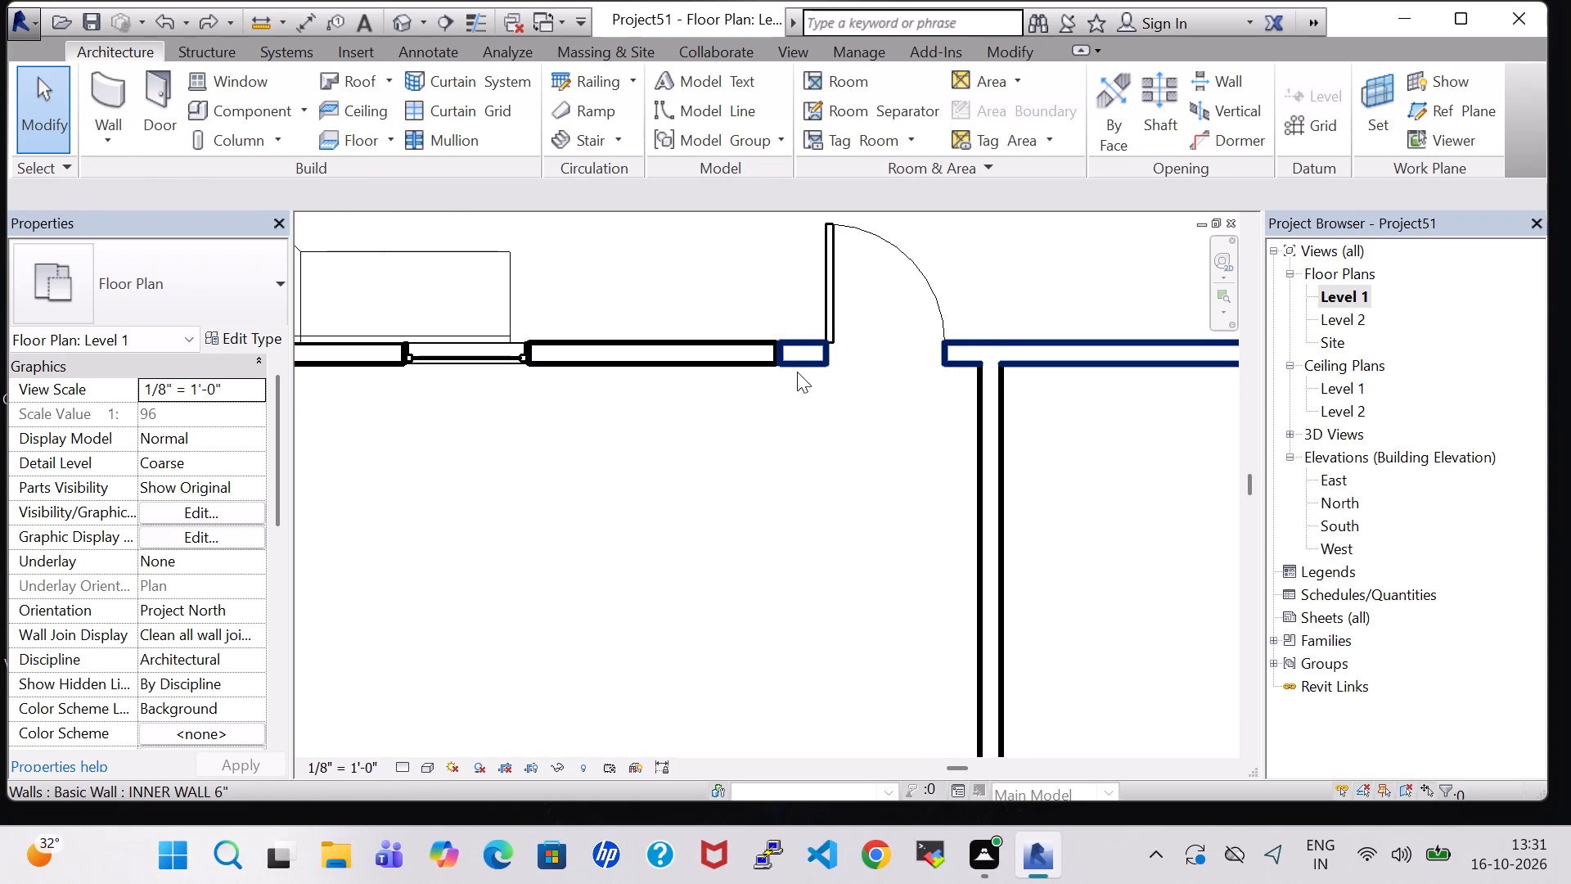
pyautogui.click(817, 411)
pyautogui.scroll(6, 817, 411)
pyautogui.click(718, 268)
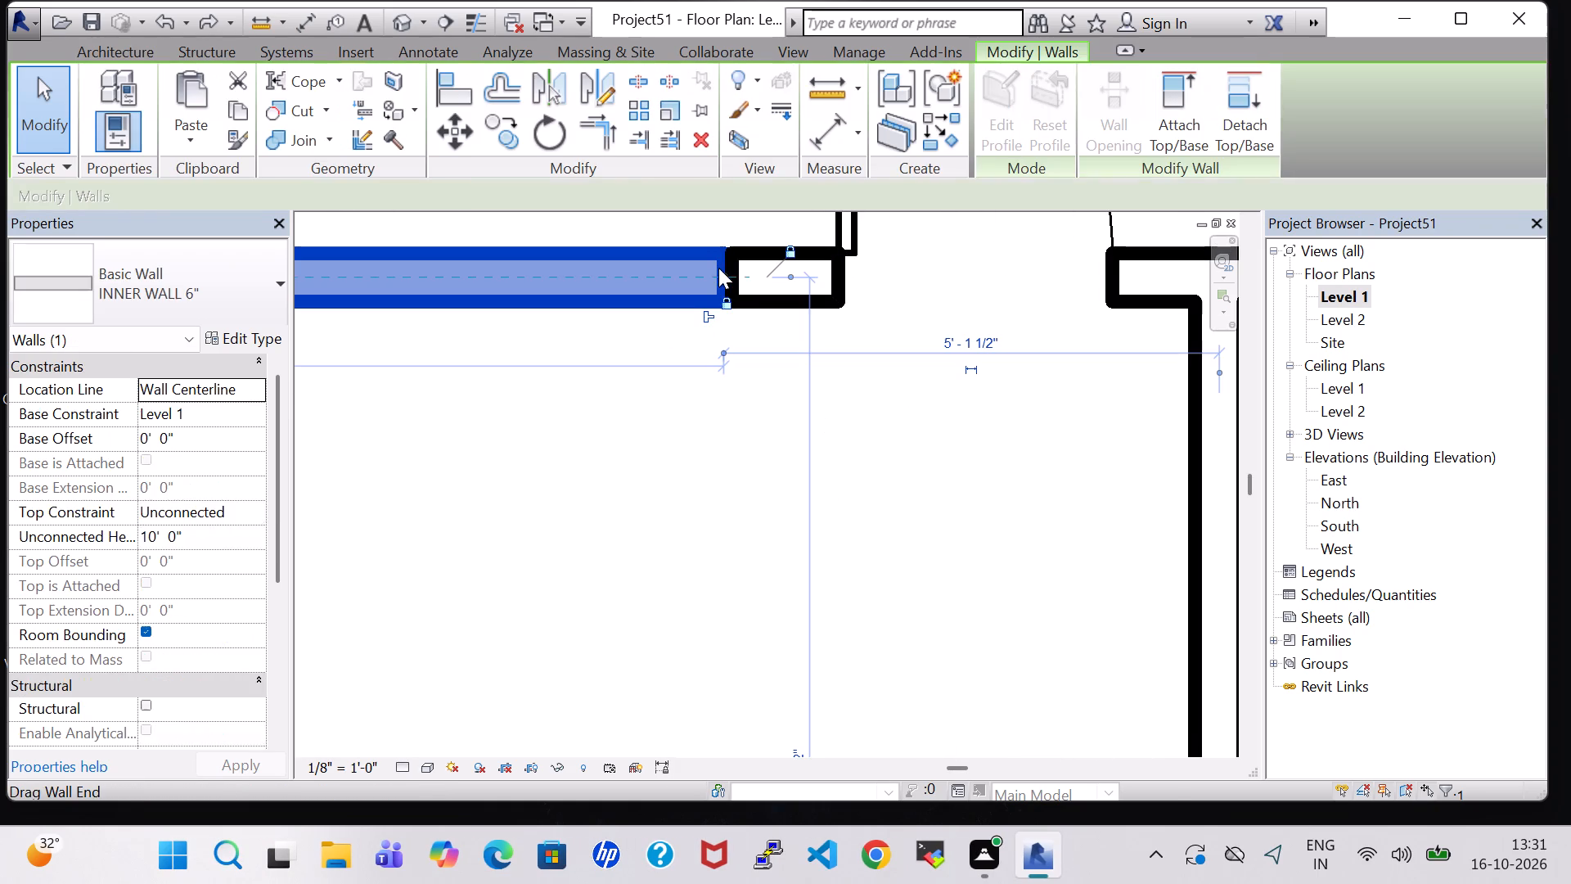
pyautogui.click(869, 449)
pyautogui.scroll(-2, 869, 449)
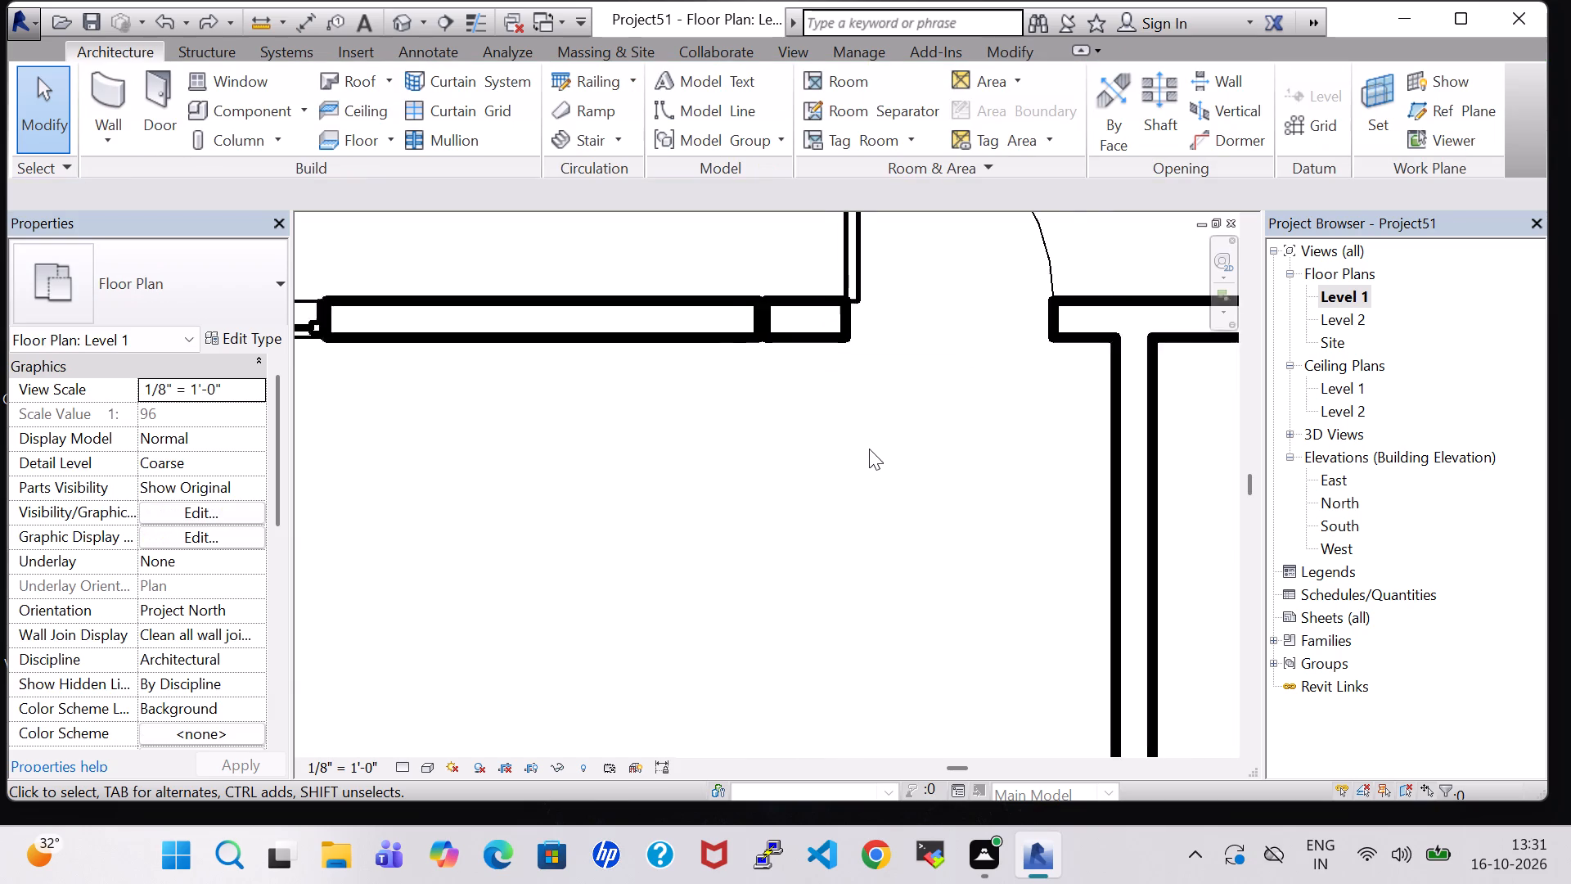
pyautogui.scroll(-4, 869, 449)
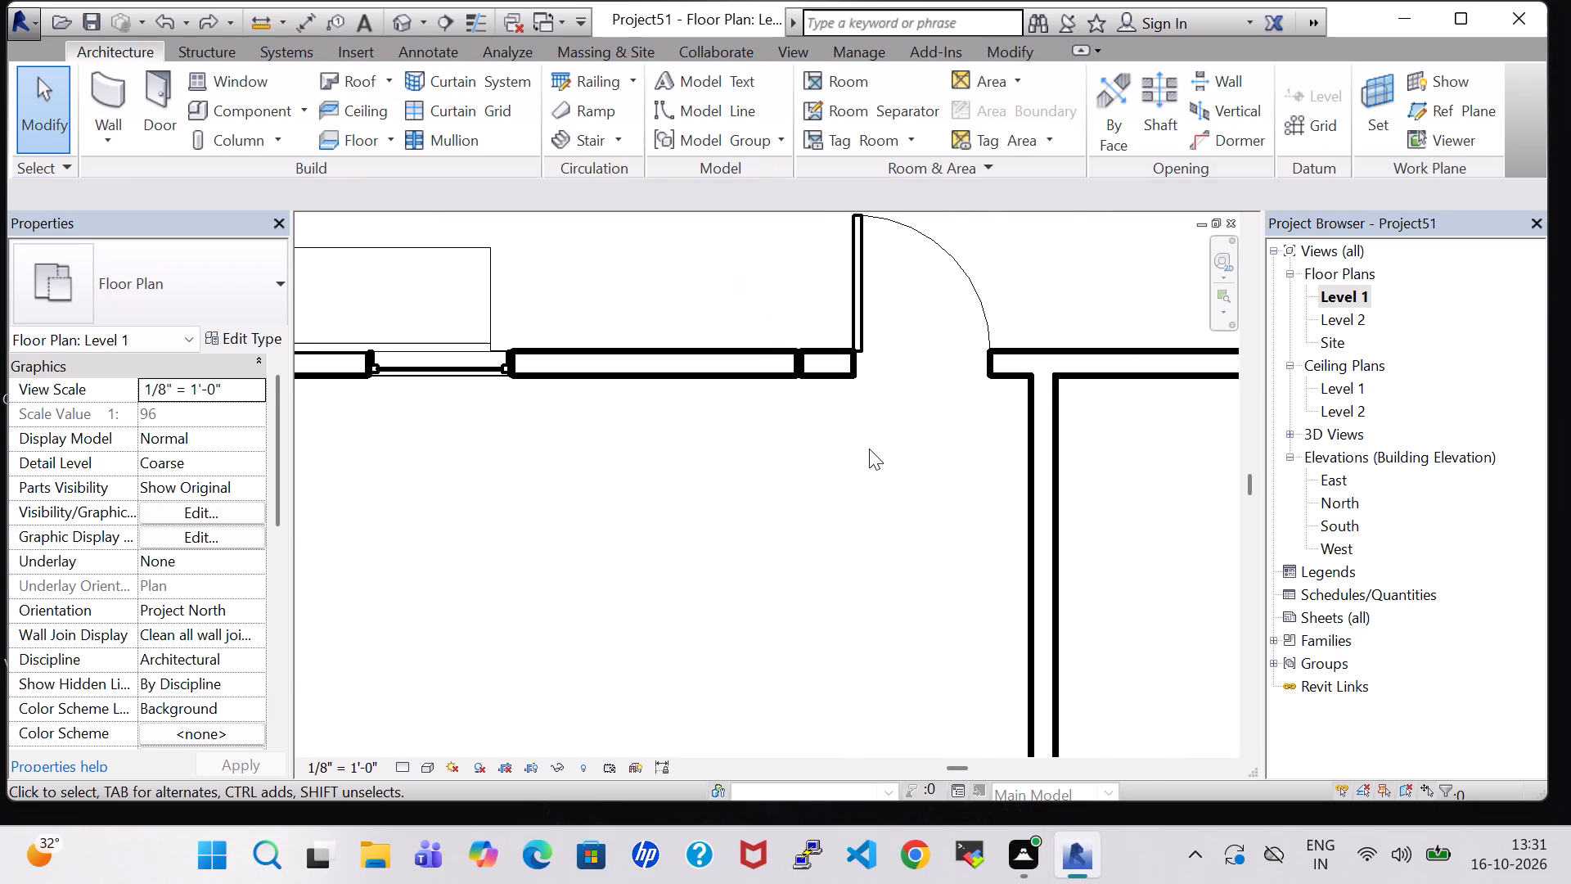
pyautogui.scroll(-3, 869, 449)
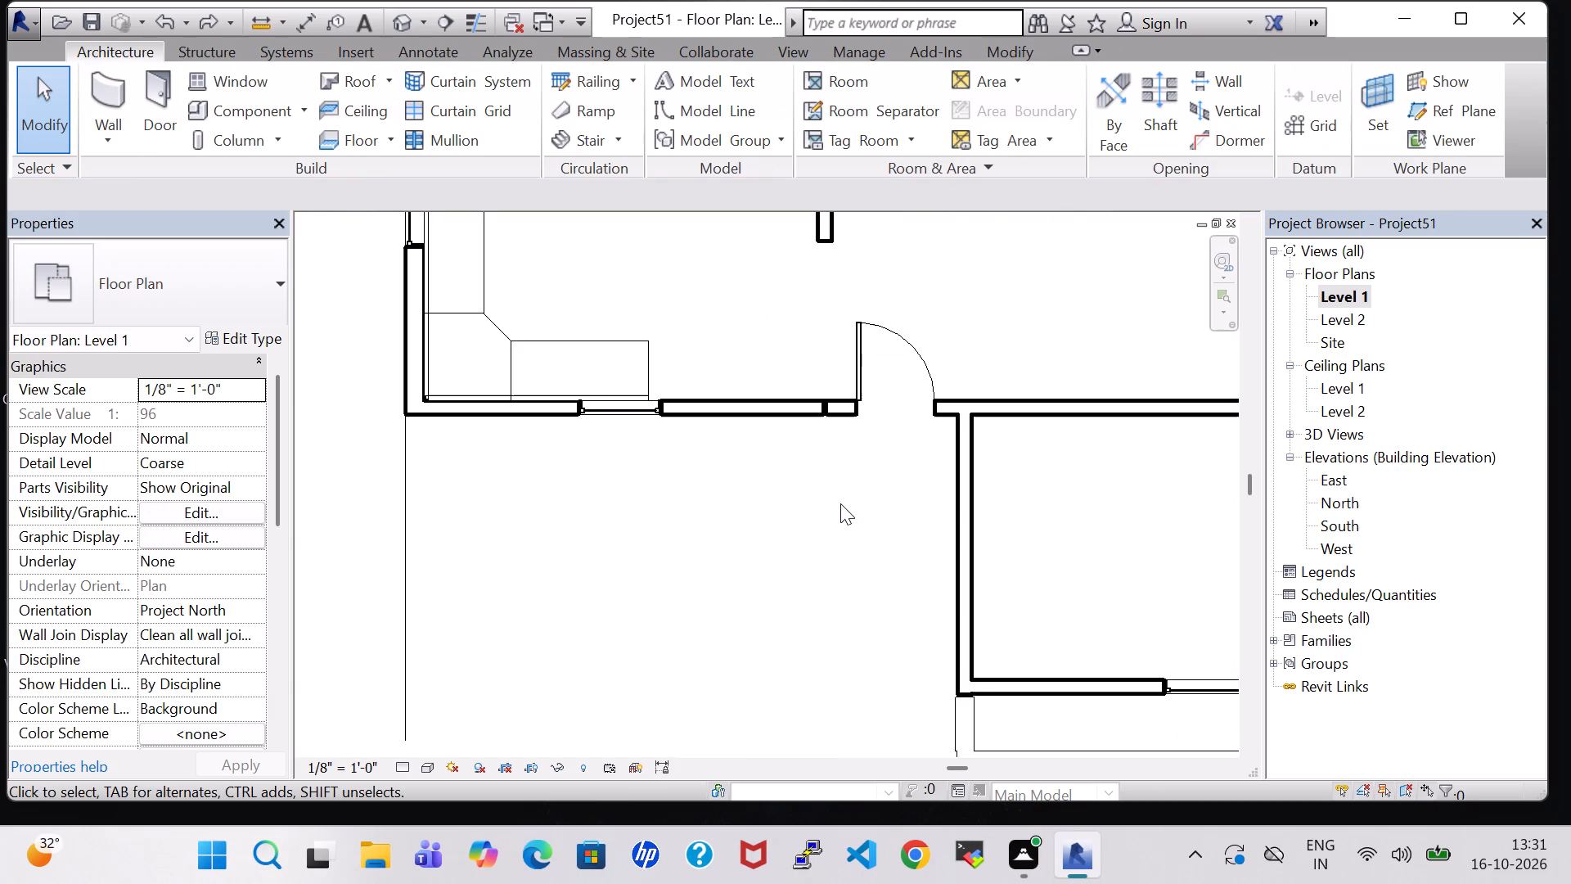
# In the 3D view, raise the 36" x 48" casement window in the kitchen's west wall to a 5' 0" sill height.
pyautogui.click(390, 21)
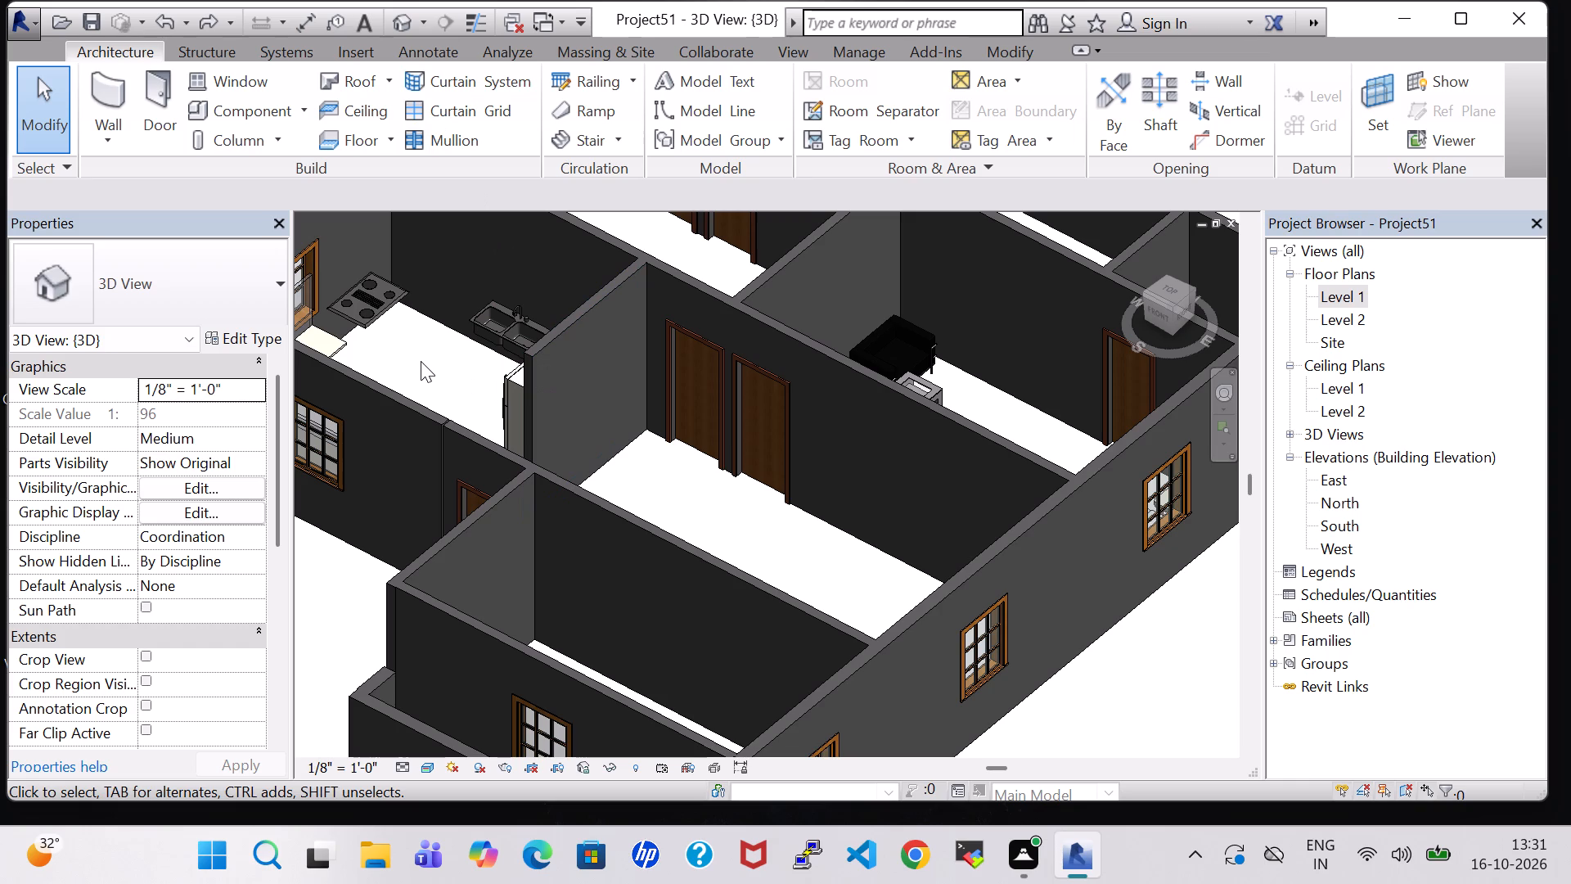
pyautogui.keyDown('shift'); pyautogui.moveTo(421, 361); pyautogui.dragTo(374, 315, button='middle'); pyautogui.keyUp('shift')
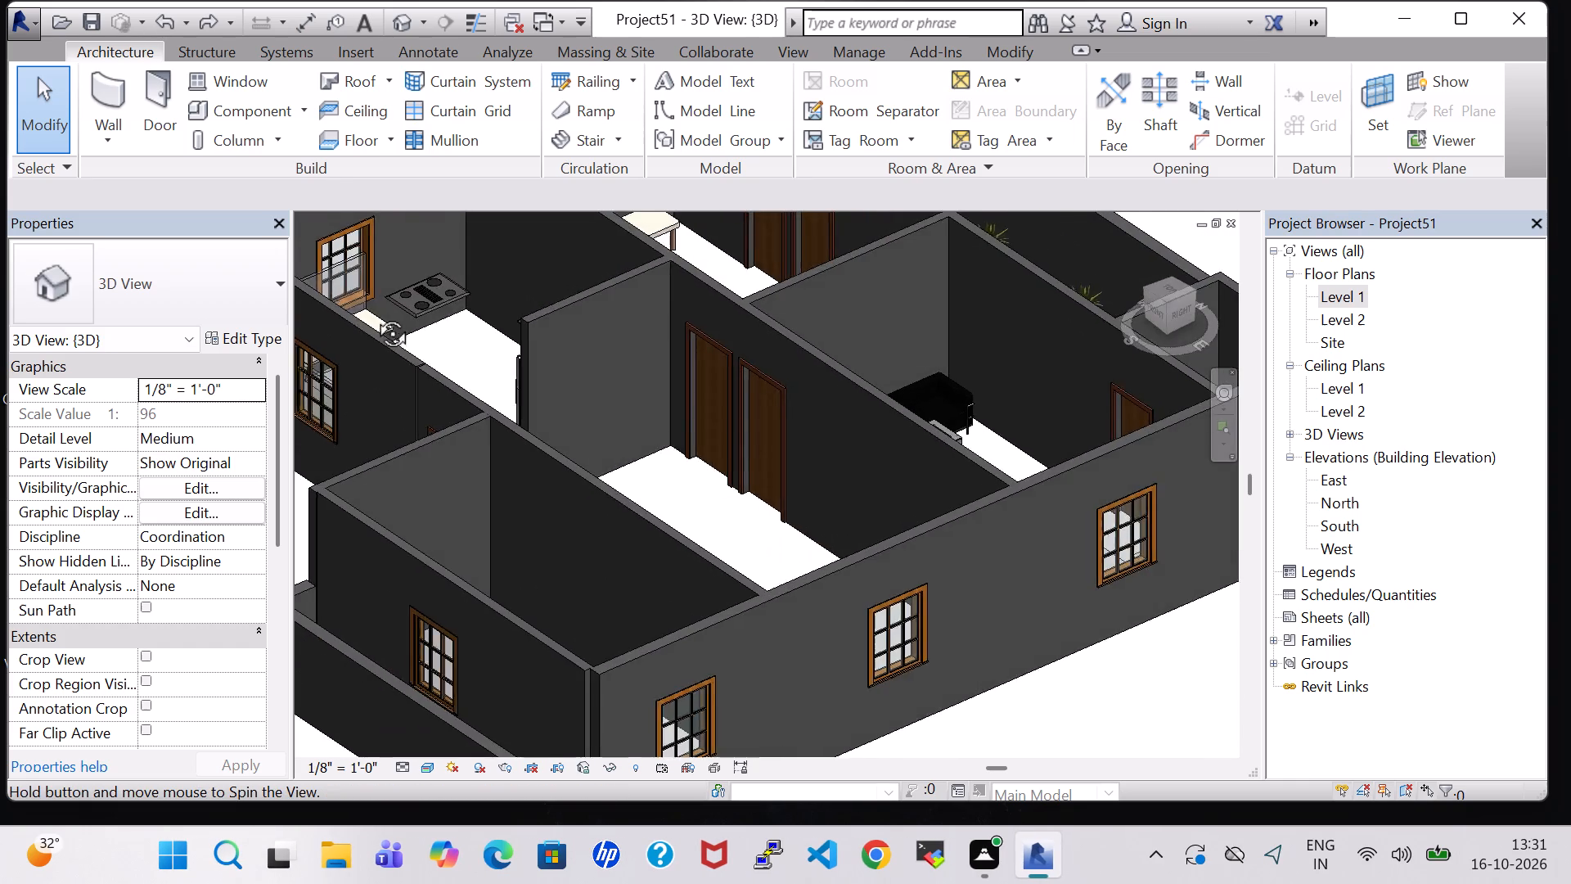
pyautogui.keyDown('shift'); pyautogui.moveTo(374, 315); pyautogui.dragTo(361, 289, button='middle'); pyautogui.keyUp('shift')
pyautogui.keyDown('shift'); pyautogui.moveTo(452, 251); pyautogui.dragTo(399, 296, button='middle'); pyautogui.keyUp('shift')
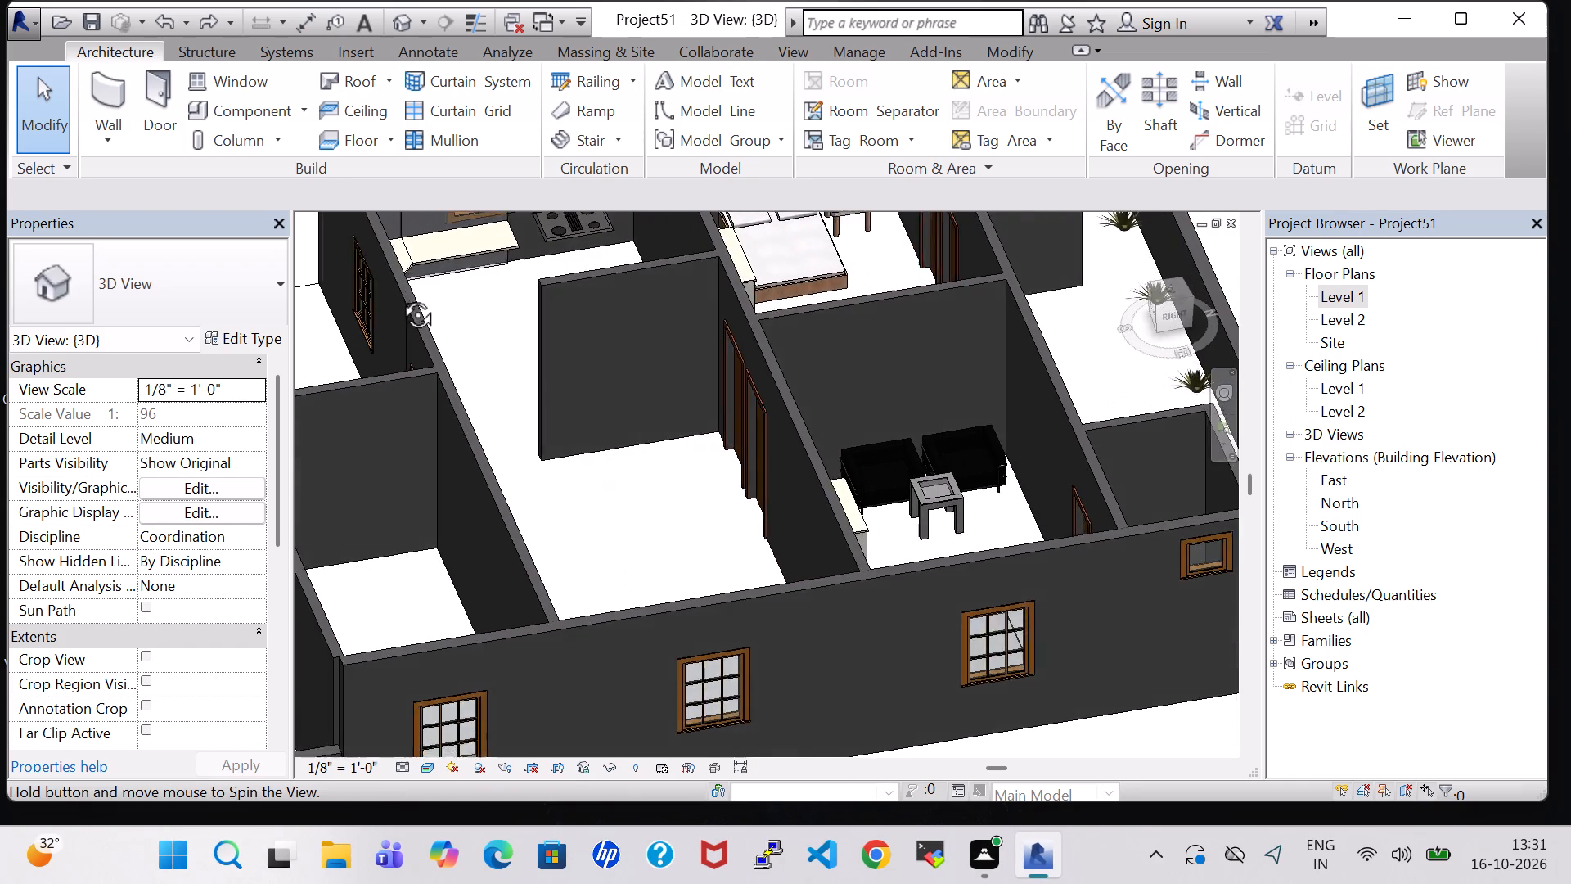
pyautogui.keyDown('shift'); pyautogui.moveTo(399, 296); pyautogui.dragTo(399, 285, button='middle'); pyautogui.keyUp('shift')
pyautogui.moveTo(485, 338); pyautogui.dragTo(509, 572, button='middle')
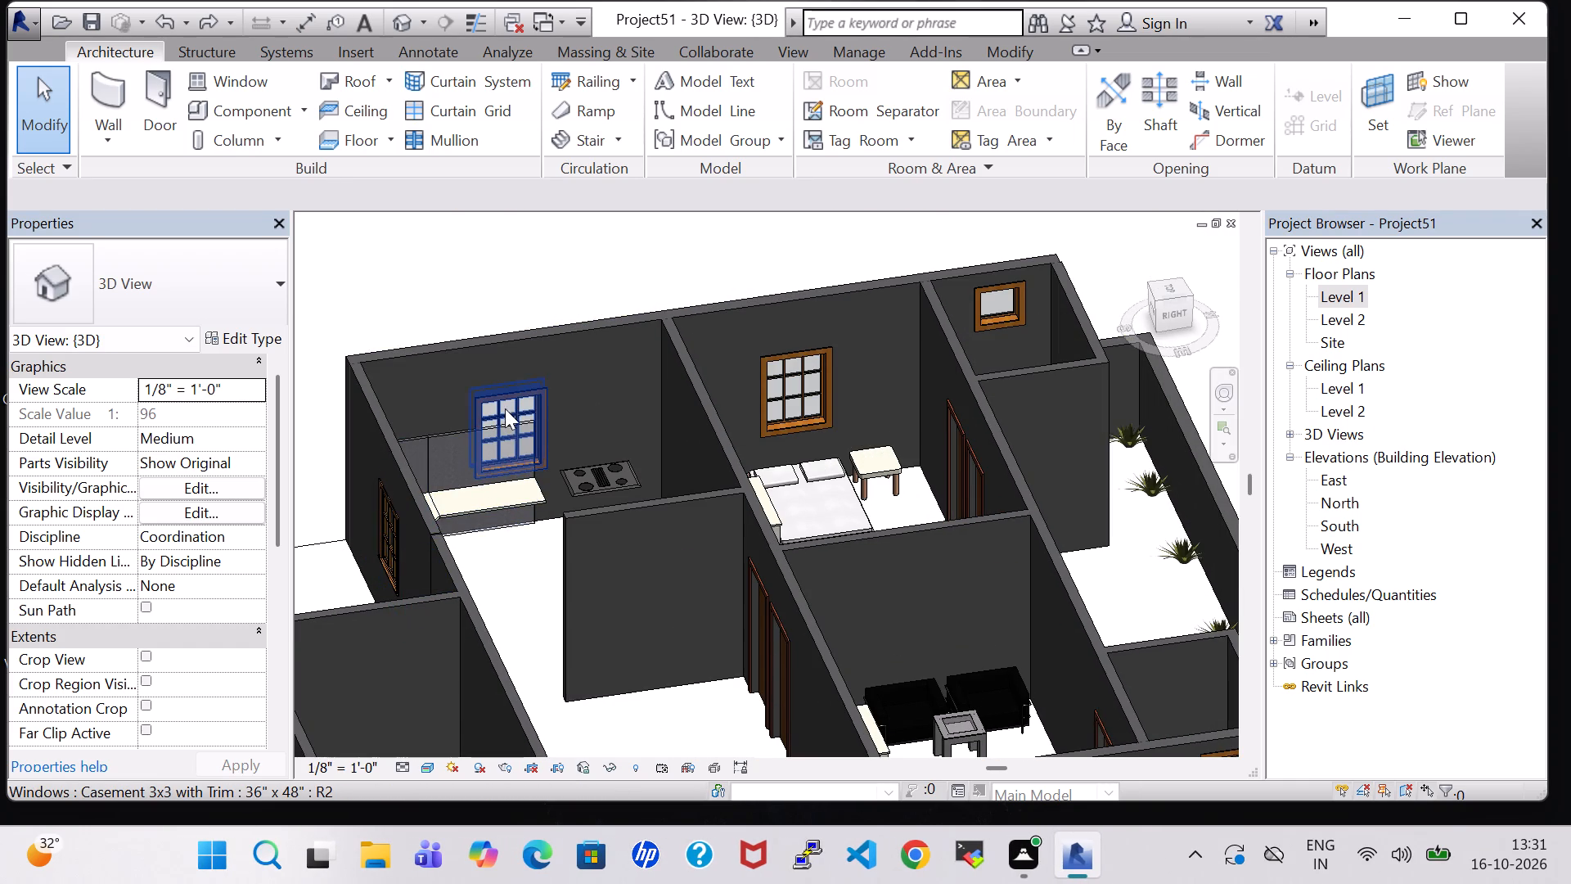
pyautogui.click(505, 405)
pyautogui.press('Up')
pyautogui.press('Up')
pyautogui.press('Up')
pyautogui.press('Up')
pyautogui.press('Up')
pyautogui.press('Up')
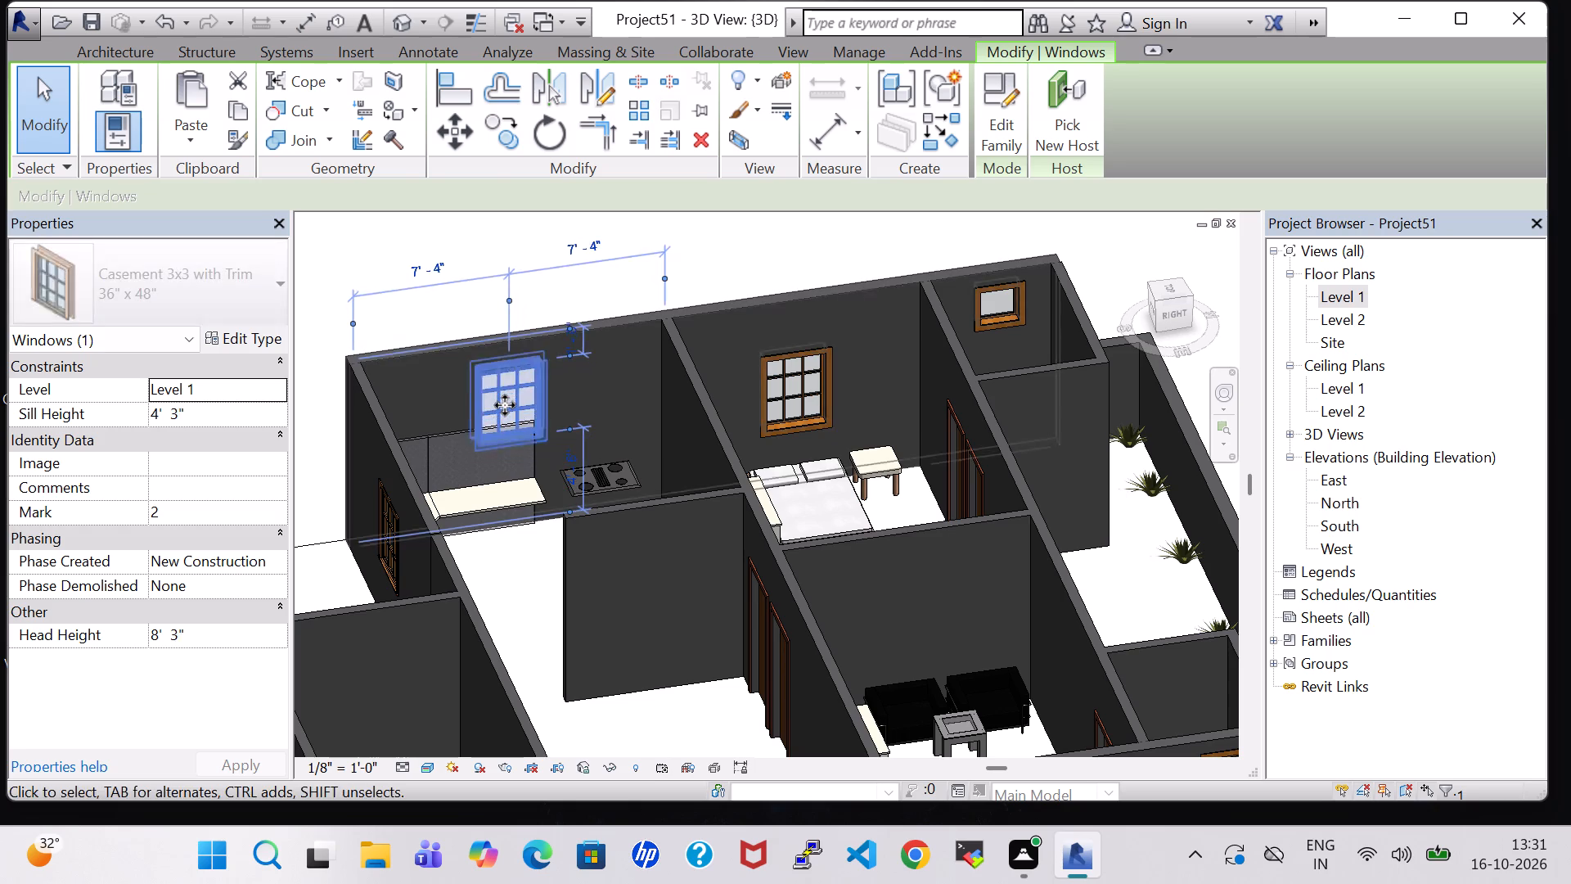
pyautogui.press('Up')
pyautogui.press('Up')
pyautogui.click(528, 606)
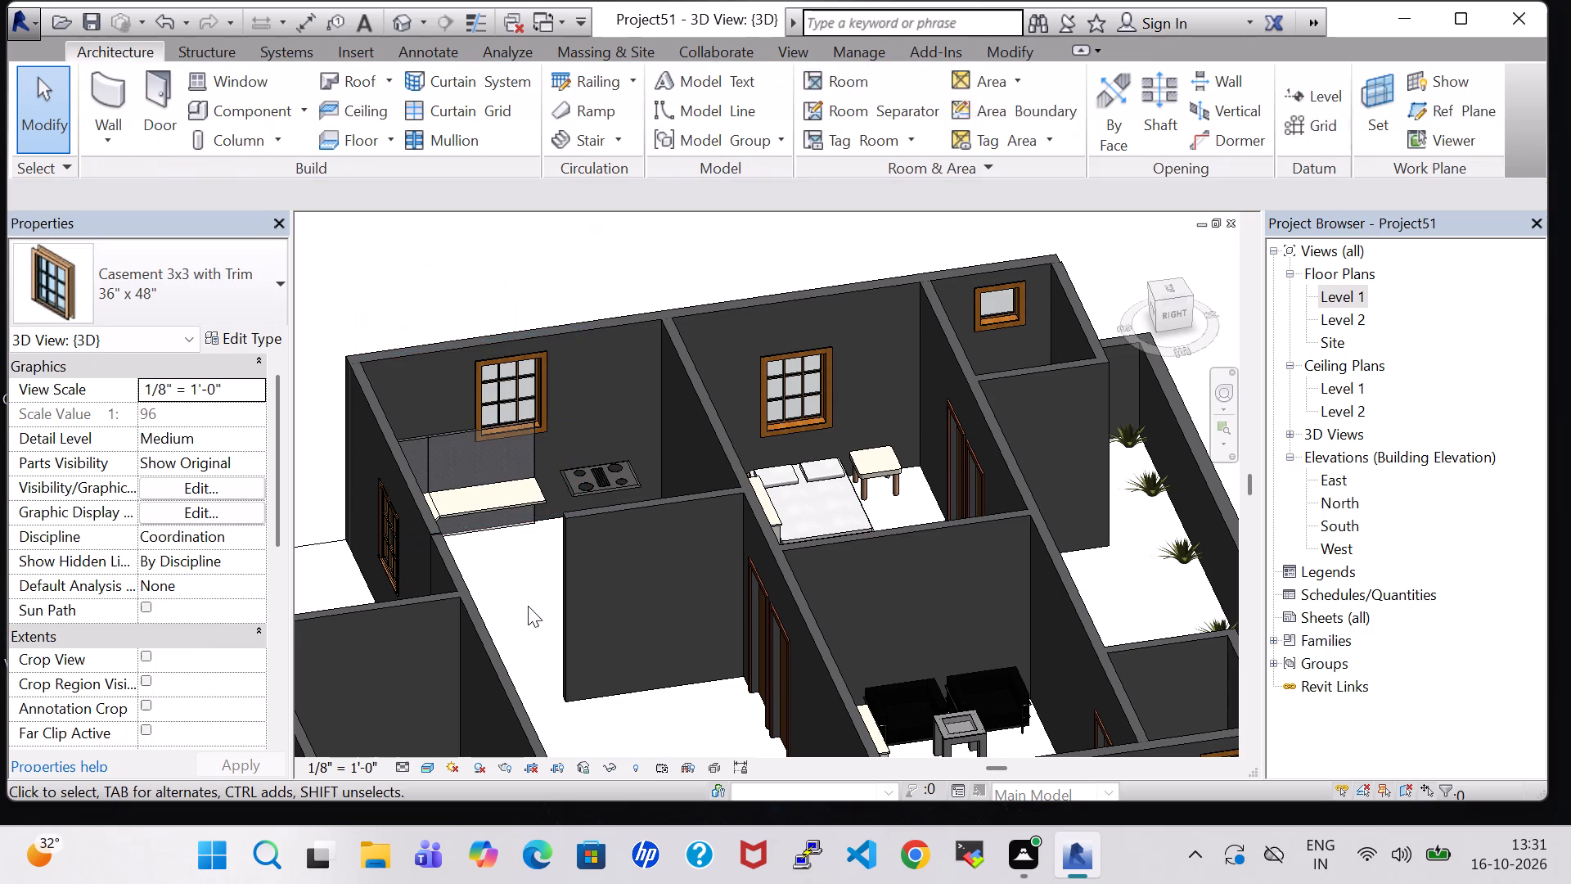
# Shift the kitchen's west window about 3' 6" north, above the stove, and lower its sill height to 4' 6".
pyautogui.keyDown('shift'); pyautogui.moveTo(515, 569); pyautogui.dragTo(477, 565, button='middle'); pyautogui.keyUp('shift')
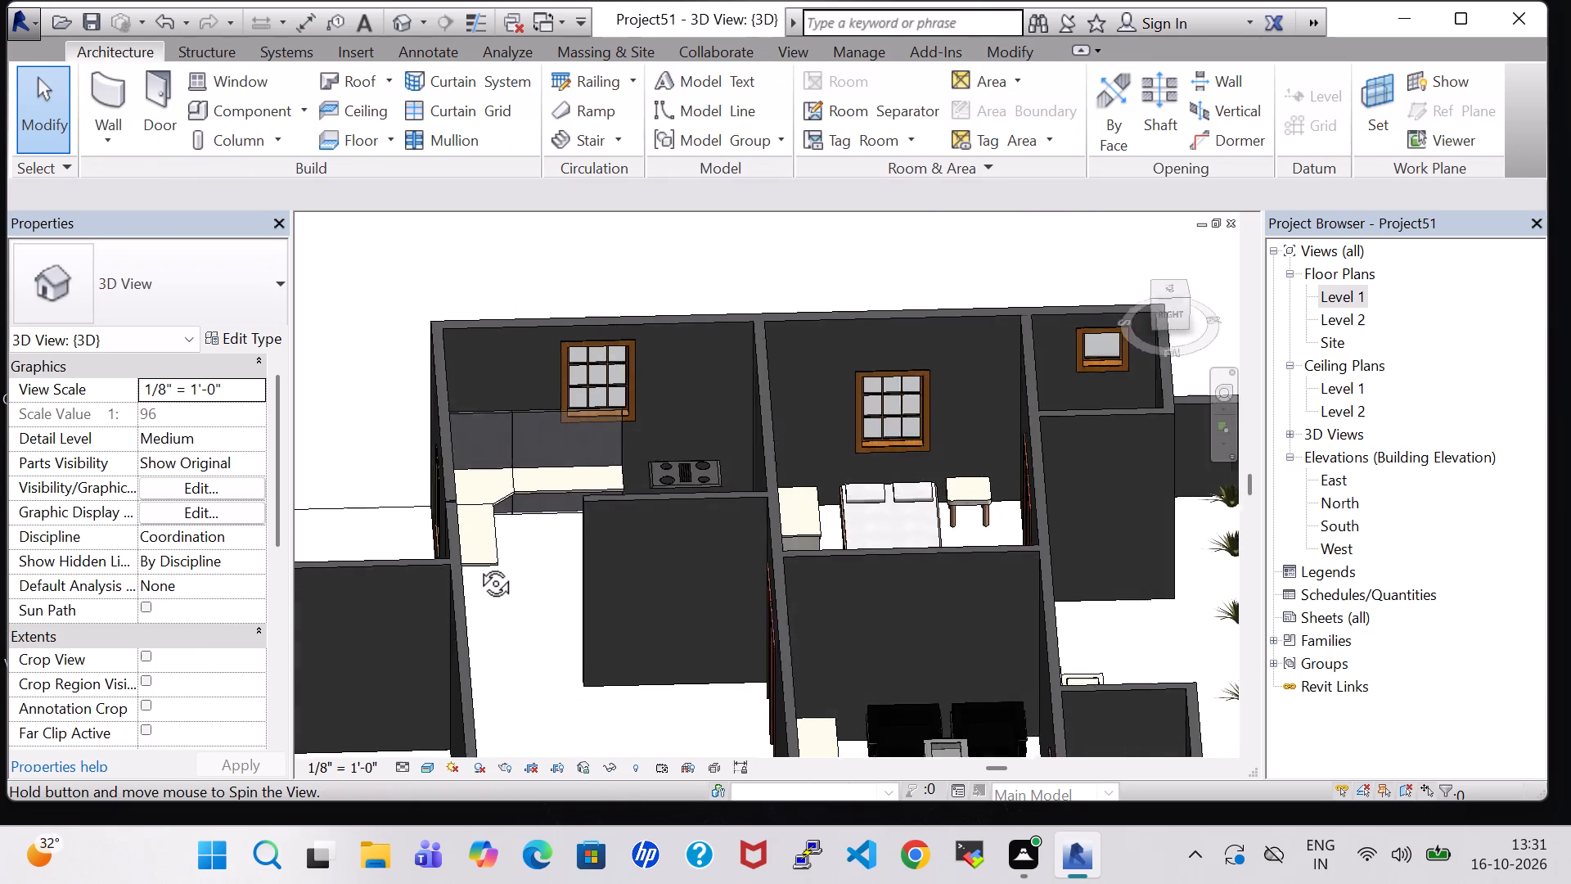
pyautogui.keyDown('shift'); pyautogui.moveTo(477, 565); pyautogui.dragTo(455, 558, button='middle'); pyautogui.keyUp('shift')
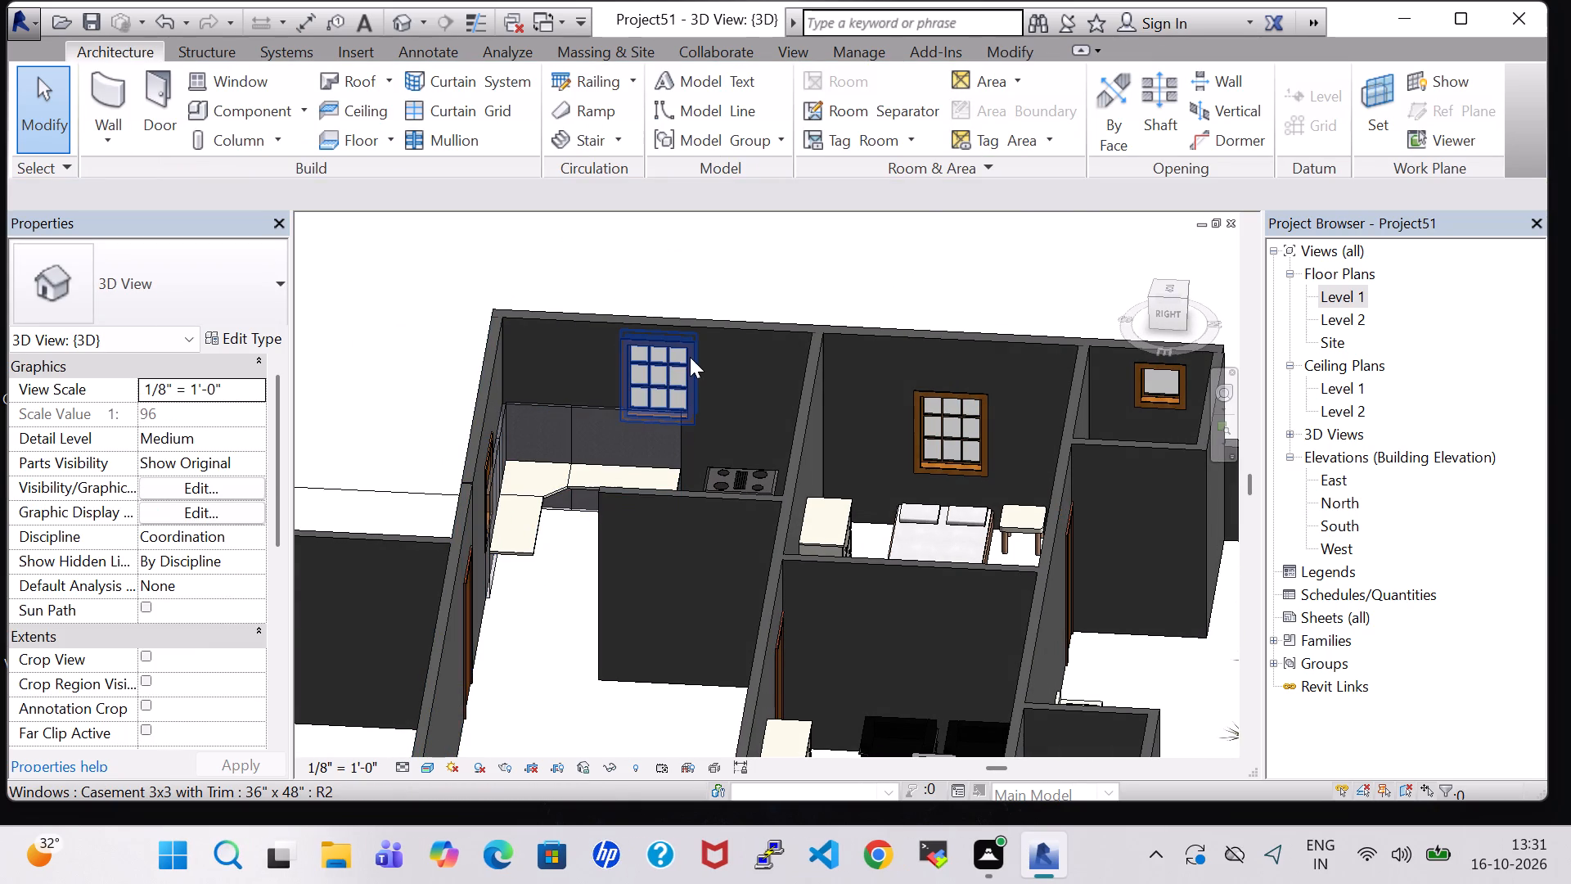
pyautogui.click(689, 357)
pyautogui.press('Right')
pyautogui.press('Right')
pyautogui.press('Right')
pyautogui.press('Right')
pyautogui.press('Right')
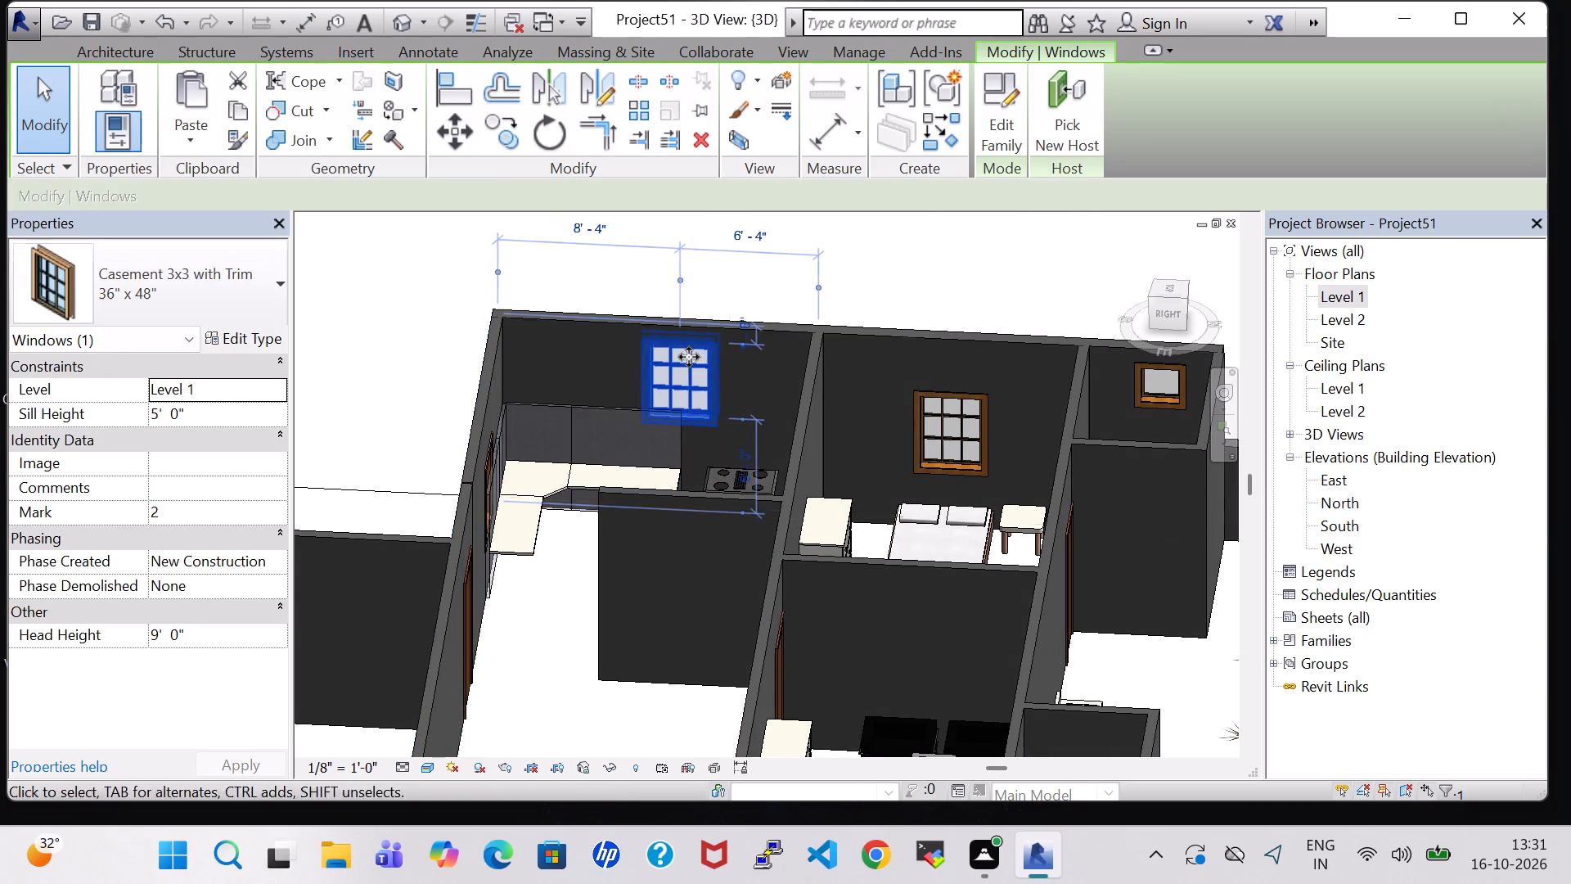
pyautogui.press('Right')
pyautogui.press('Right')
pyautogui.press('Right')
pyautogui.press('Right')
pyautogui.press('Right')
pyautogui.press('Right')
pyautogui.press('Right')
pyautogui.press('Right')
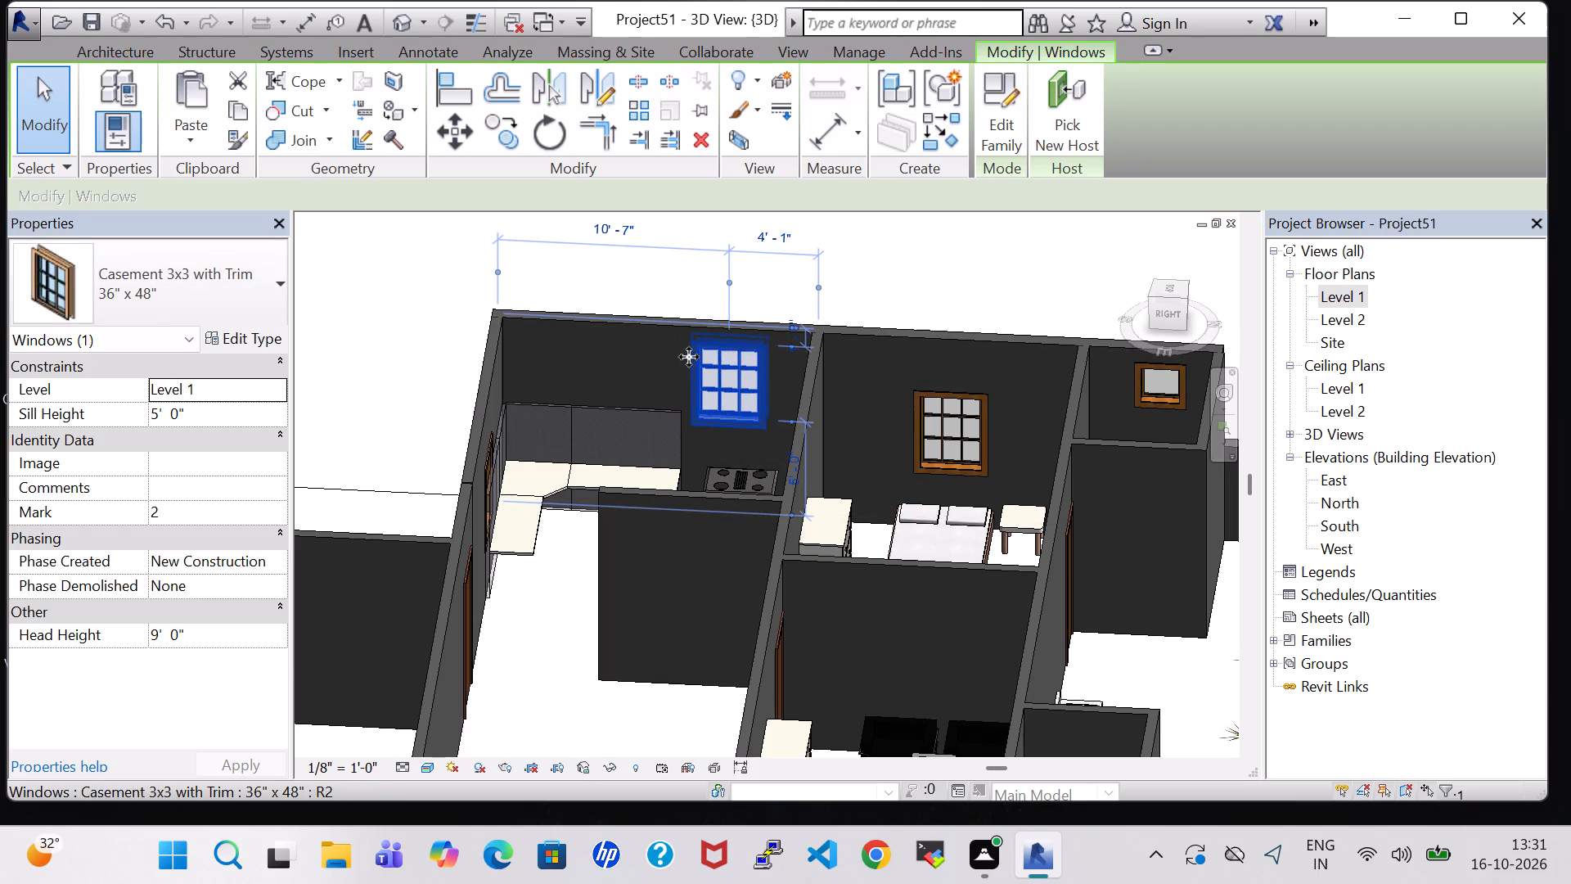
pyautogui.press('Down')
pyautogui.press('Down')
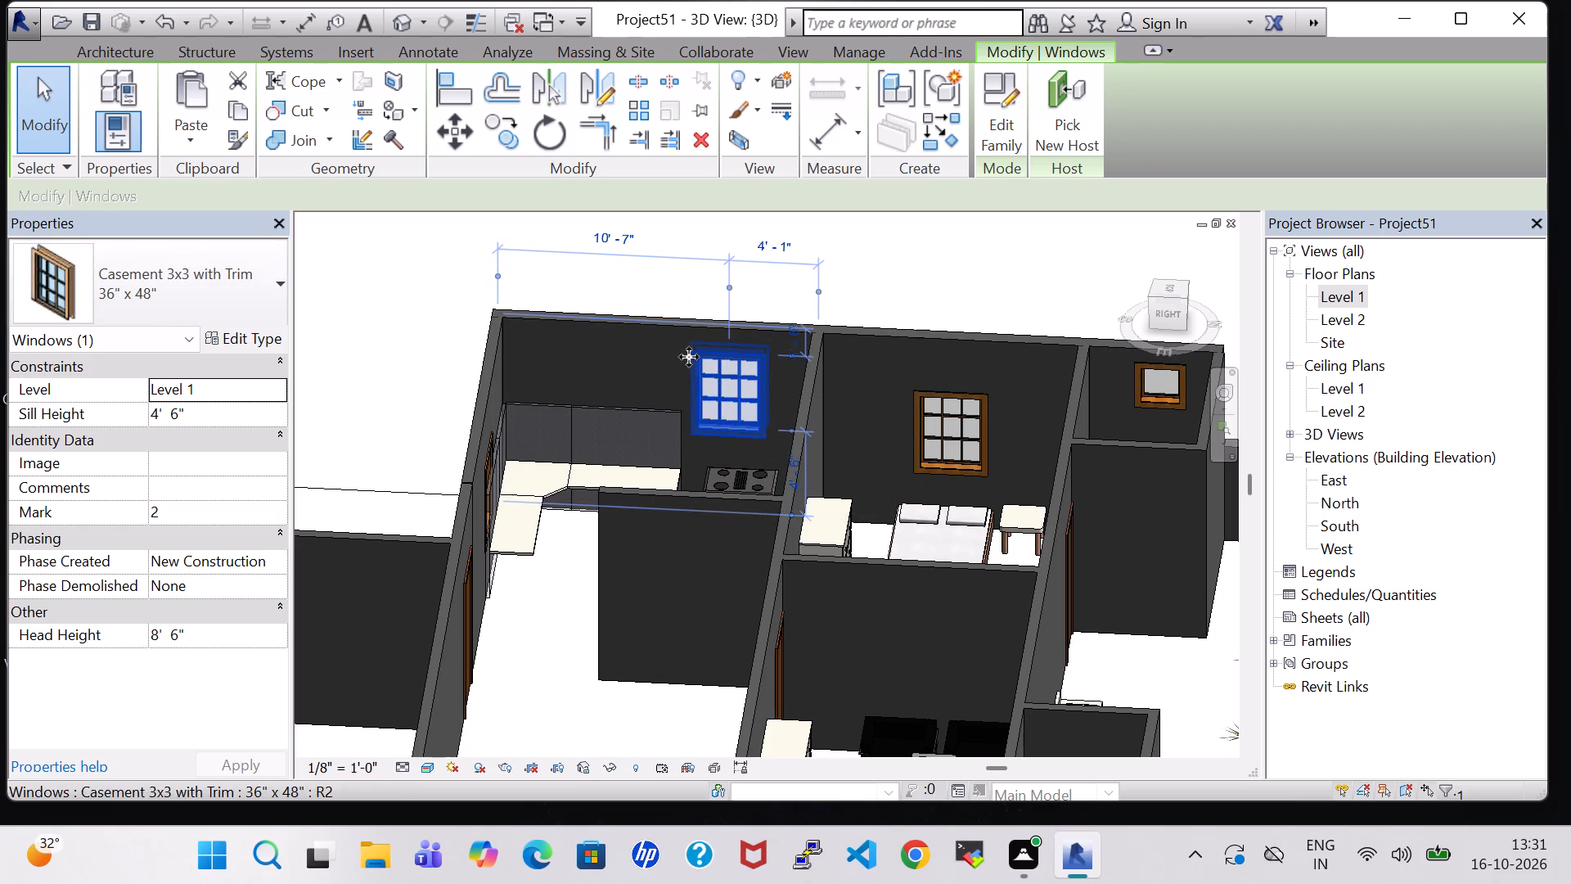
pyautogui.press('Right')
pyautogui.click(688, 283)
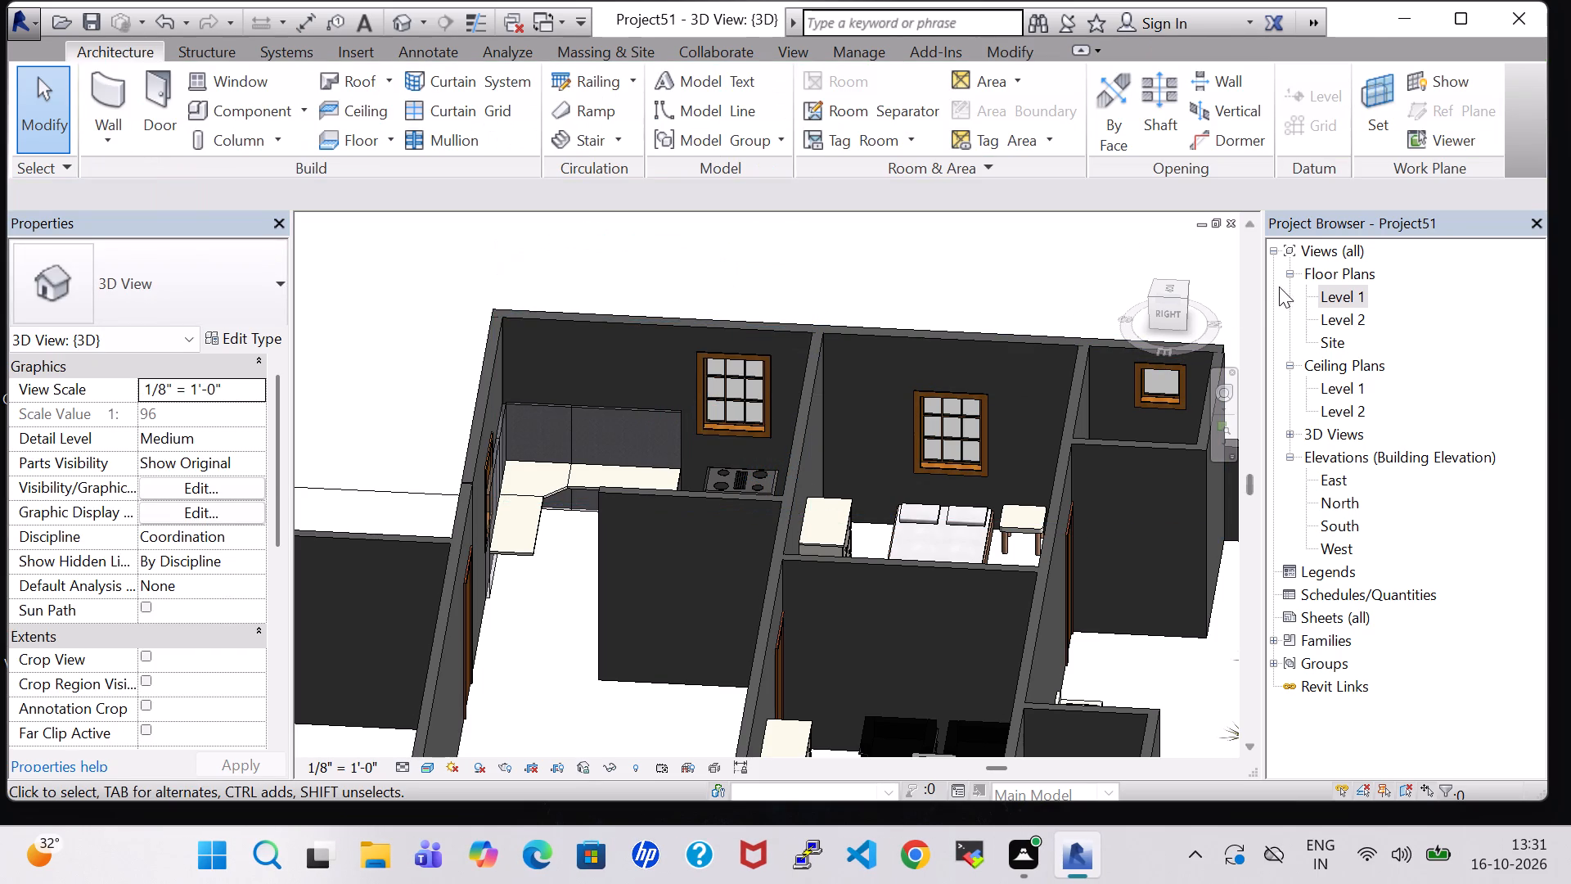
# On the Level 1 floor plan, place a tagged room in the middle of the kitchen area.
pyautogui.doubleClick(1329, 301)
pyautogui.scroll(-1, 779, 536)
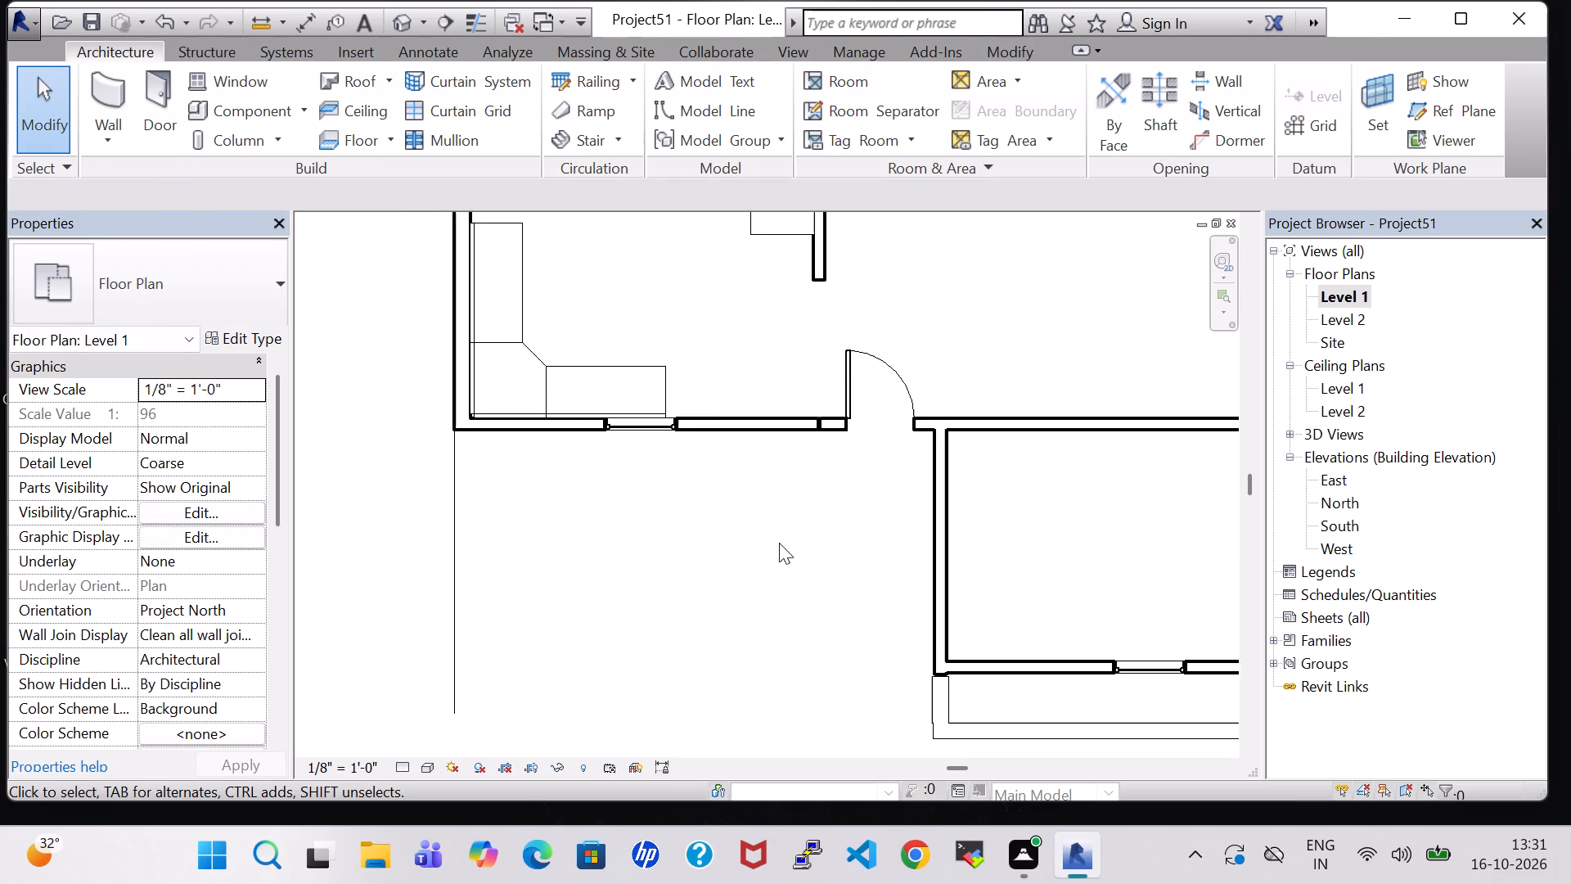
pyautogui.scroll(-2, 779, 543)
pyautogui.moveTo(779, 543); pyautogui.dragTo(720, 561, button='middle')
pyautogui.scroll(-2, 724, 561)
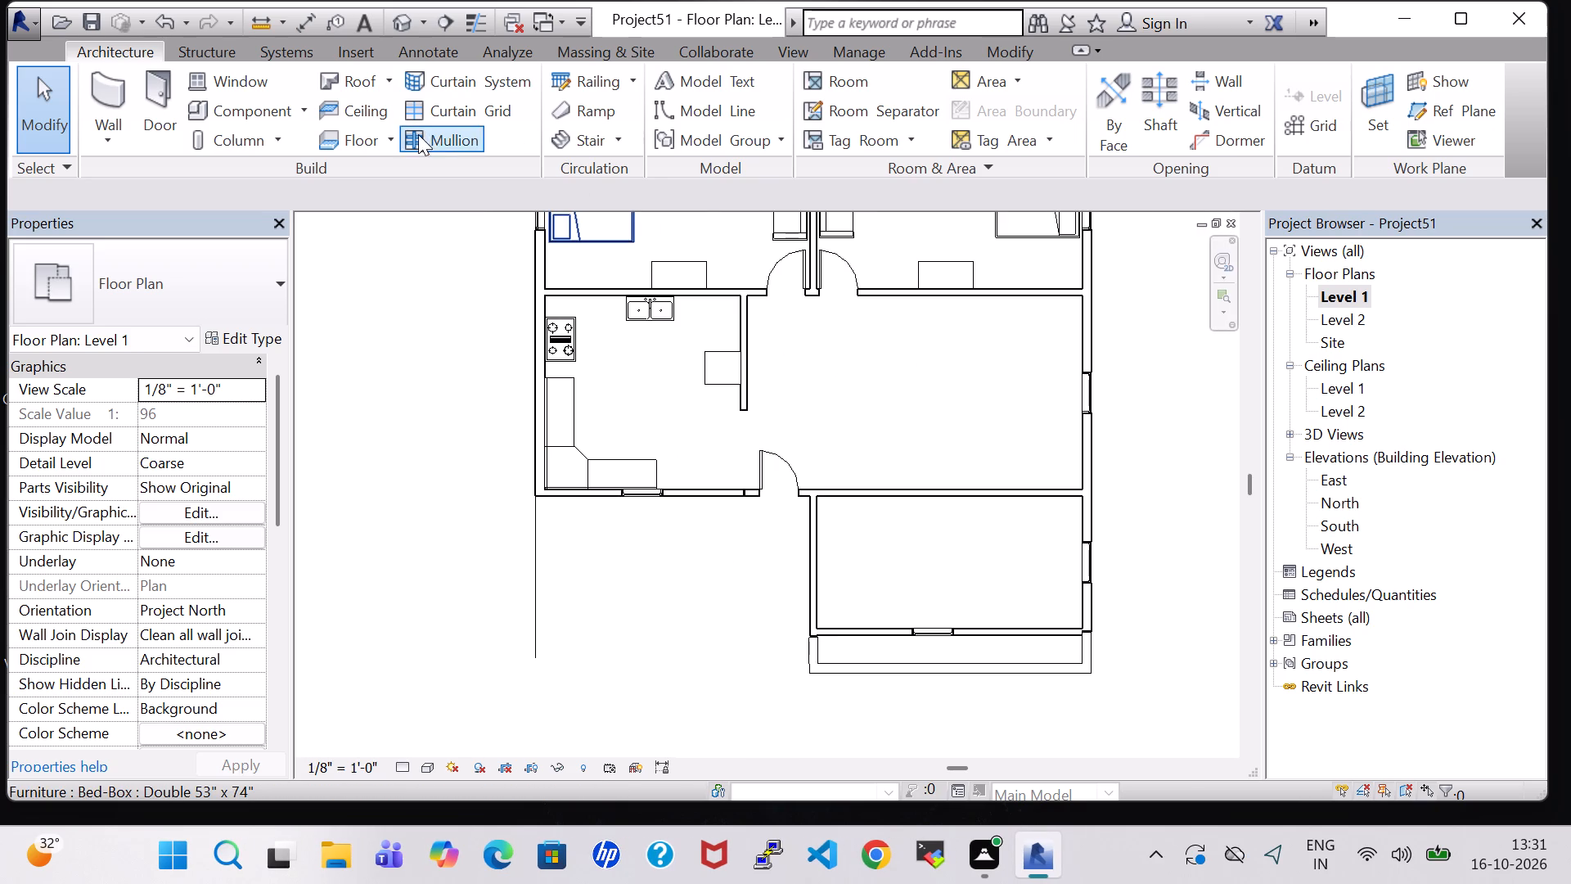
pyautogui.click(846, 75)
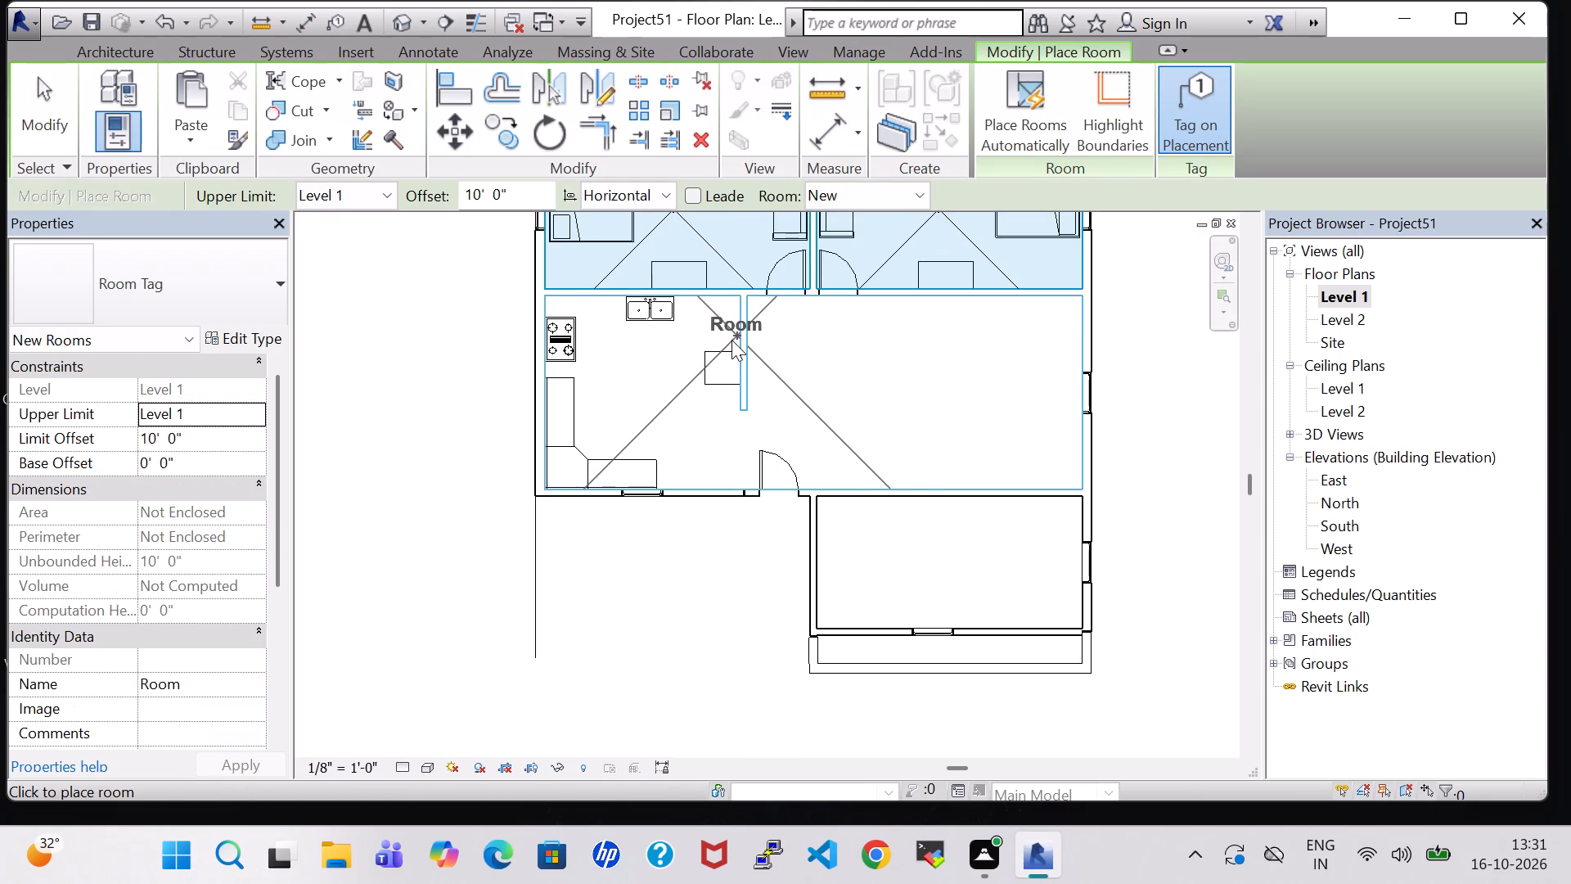
pyautogui.click(649, 399)
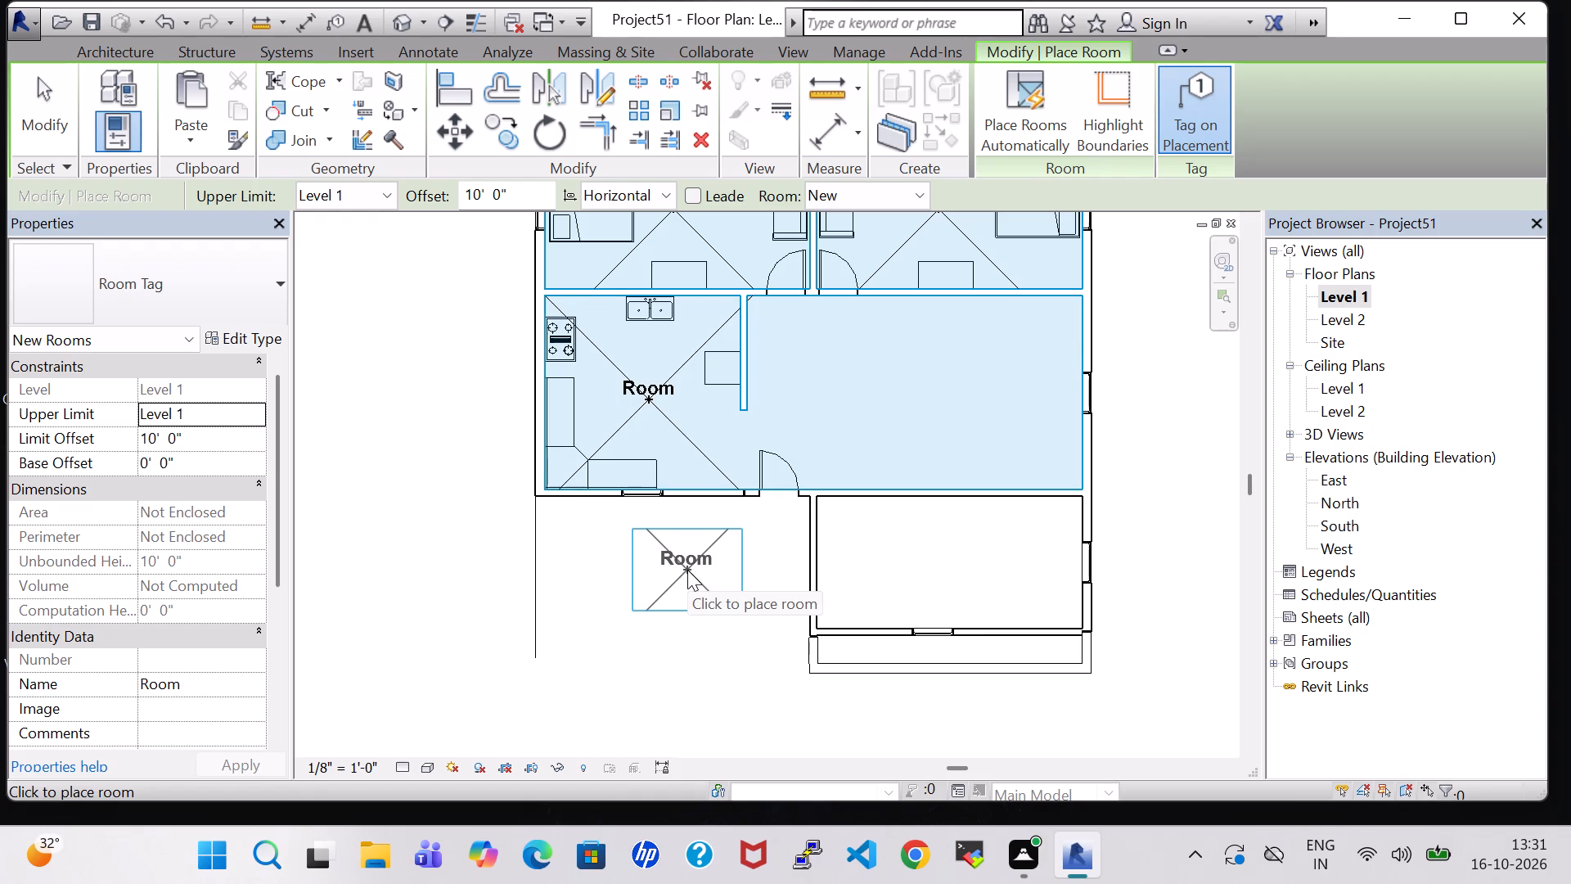
pyautogui.press('Escape')
pyautogui.press('Escape')
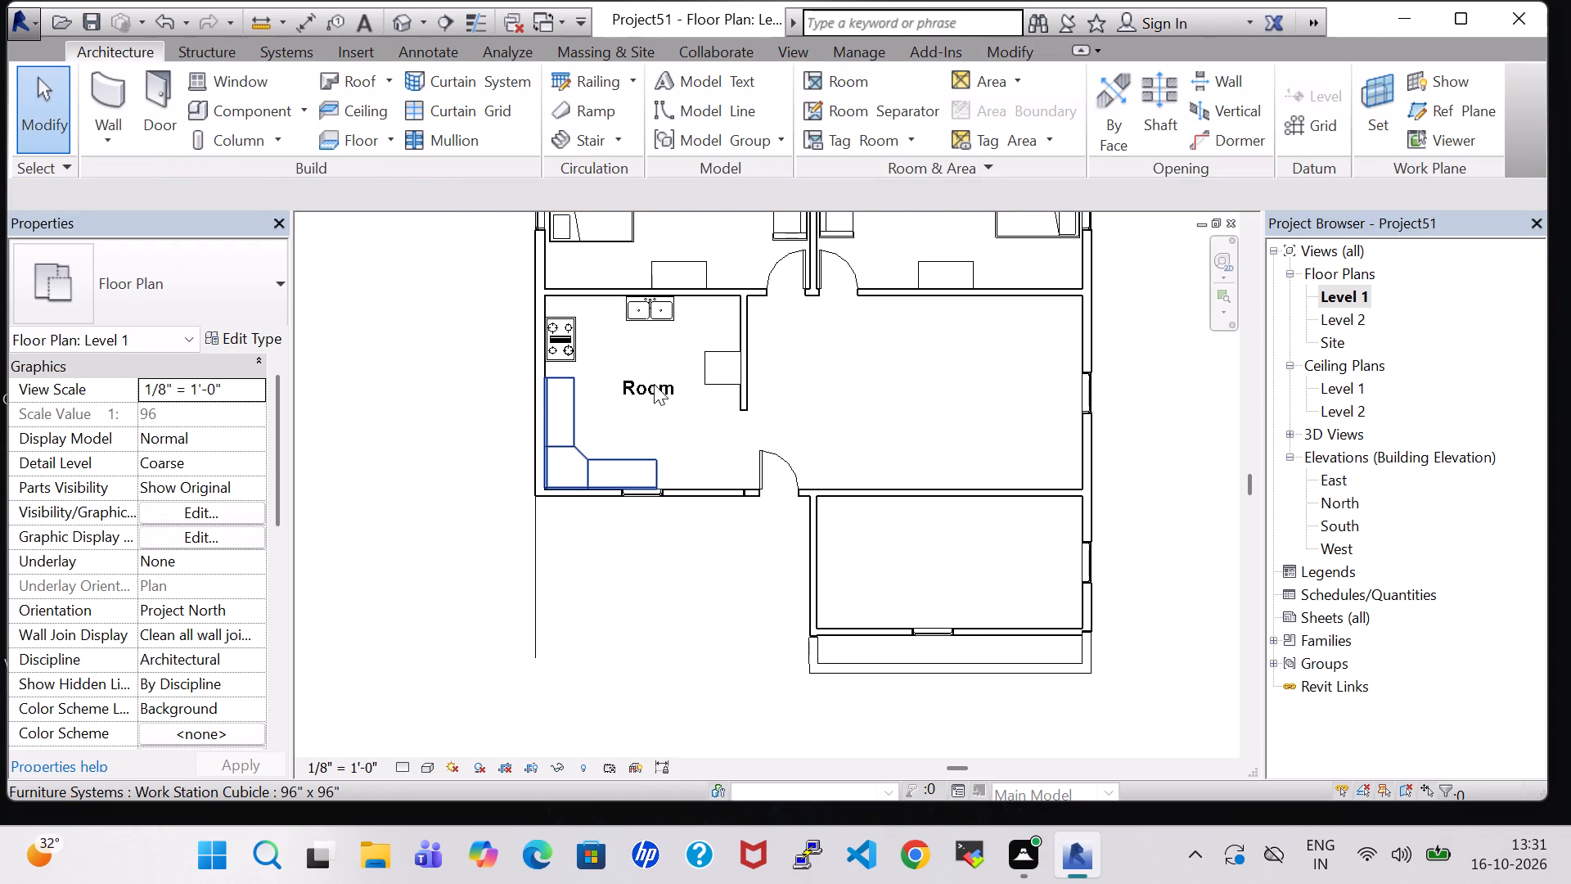
# Rename the new room in the kitchen area as KITCHEN through its tag.
pyautogui.click(665, 384)
pyautogui.click(666, 432)
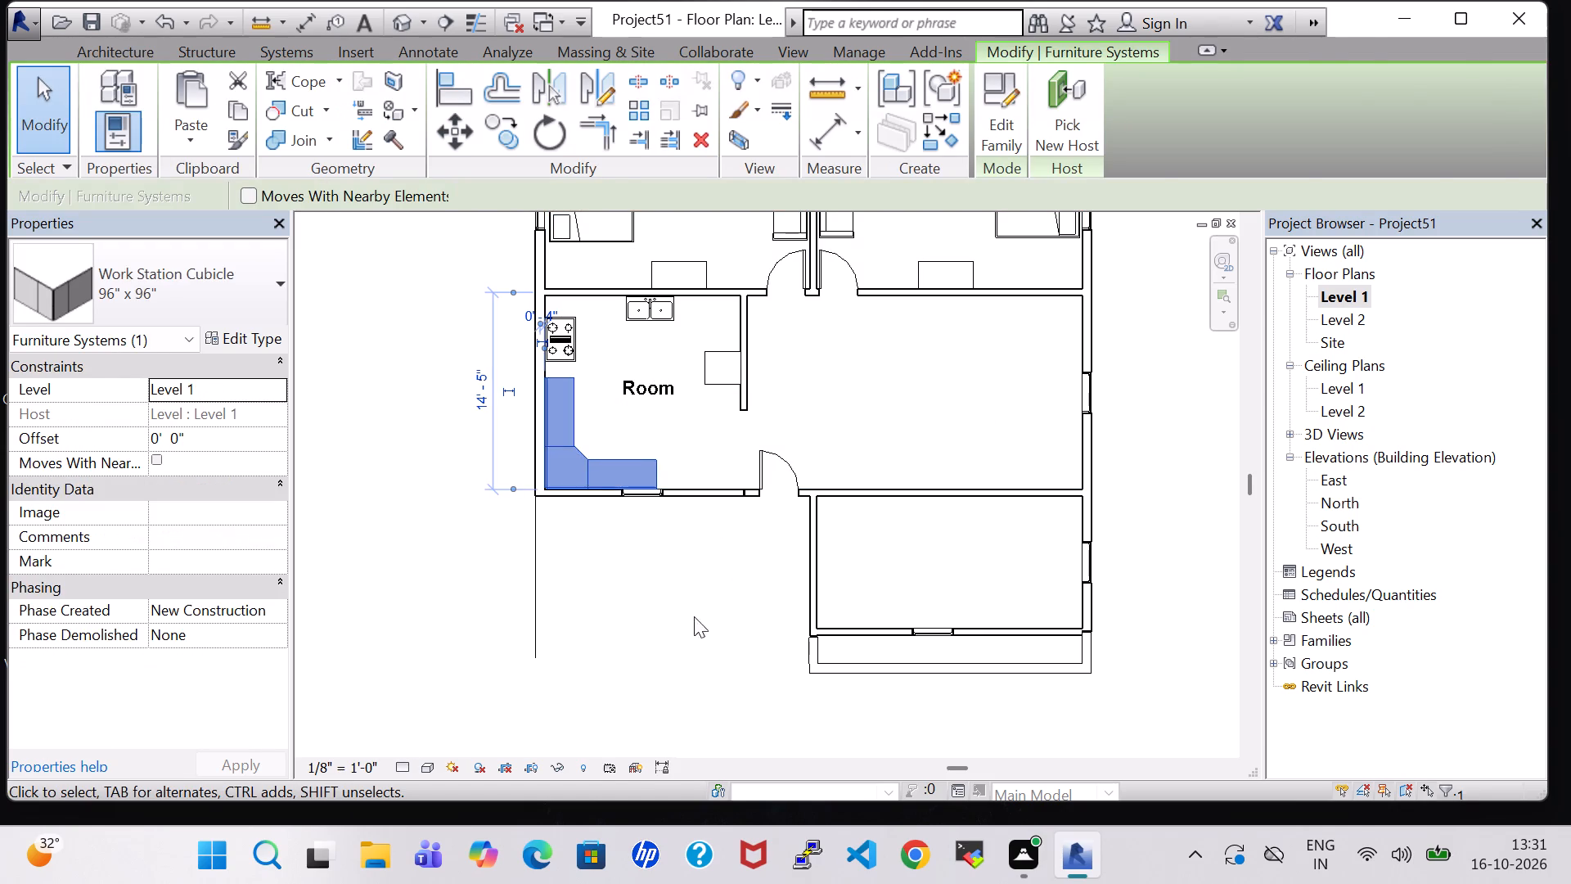
pyautogui.press('Escape')
pyautogui.doubleClick(644, 391)
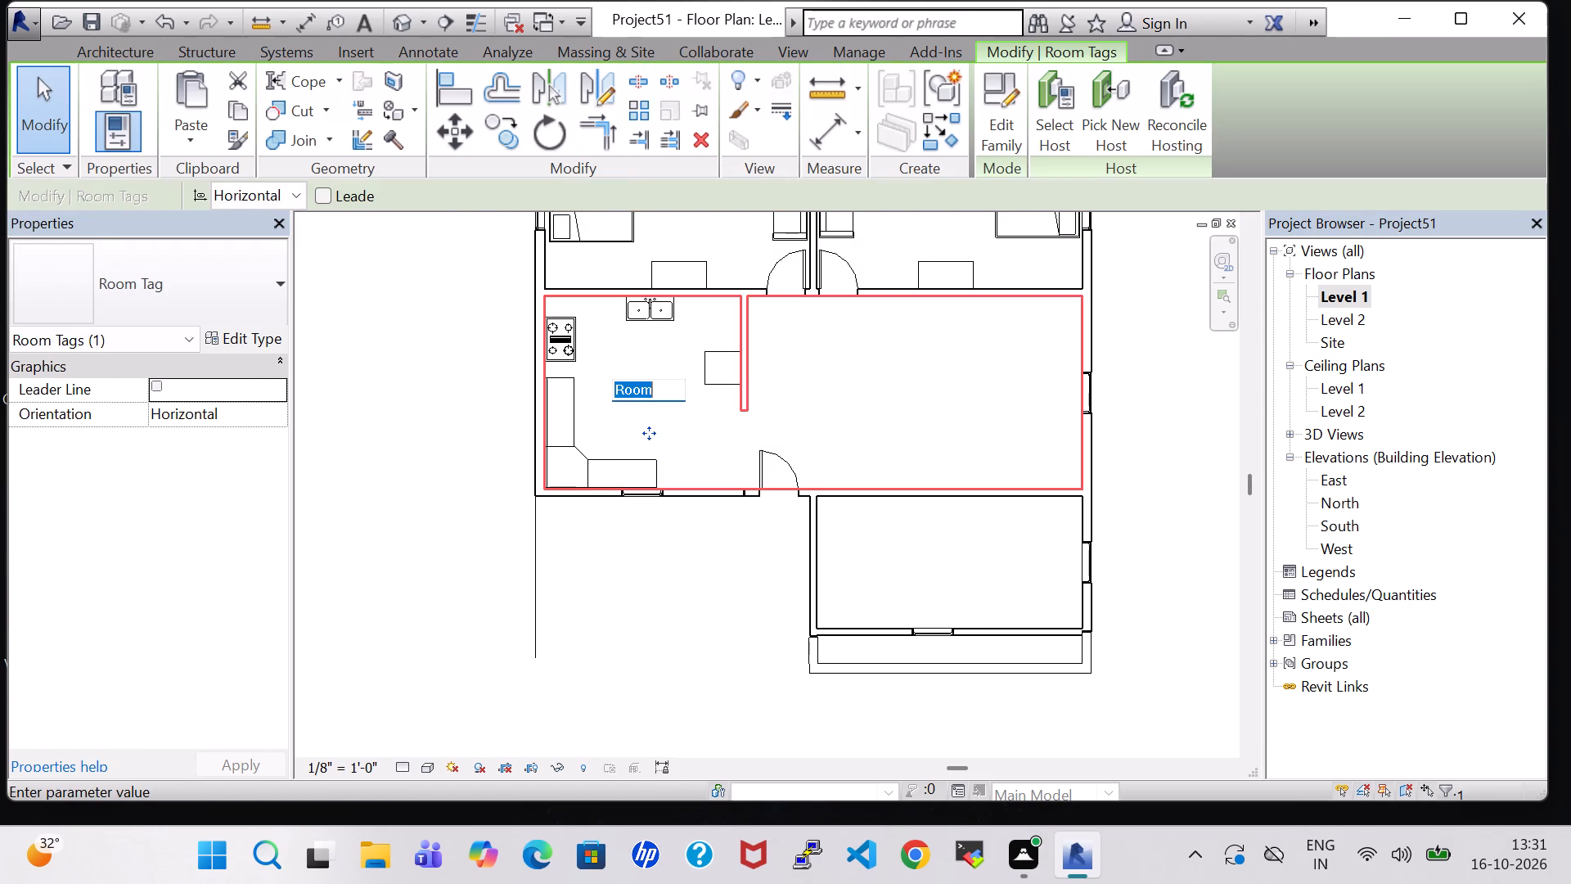
pyautogui.press('BackSpace')
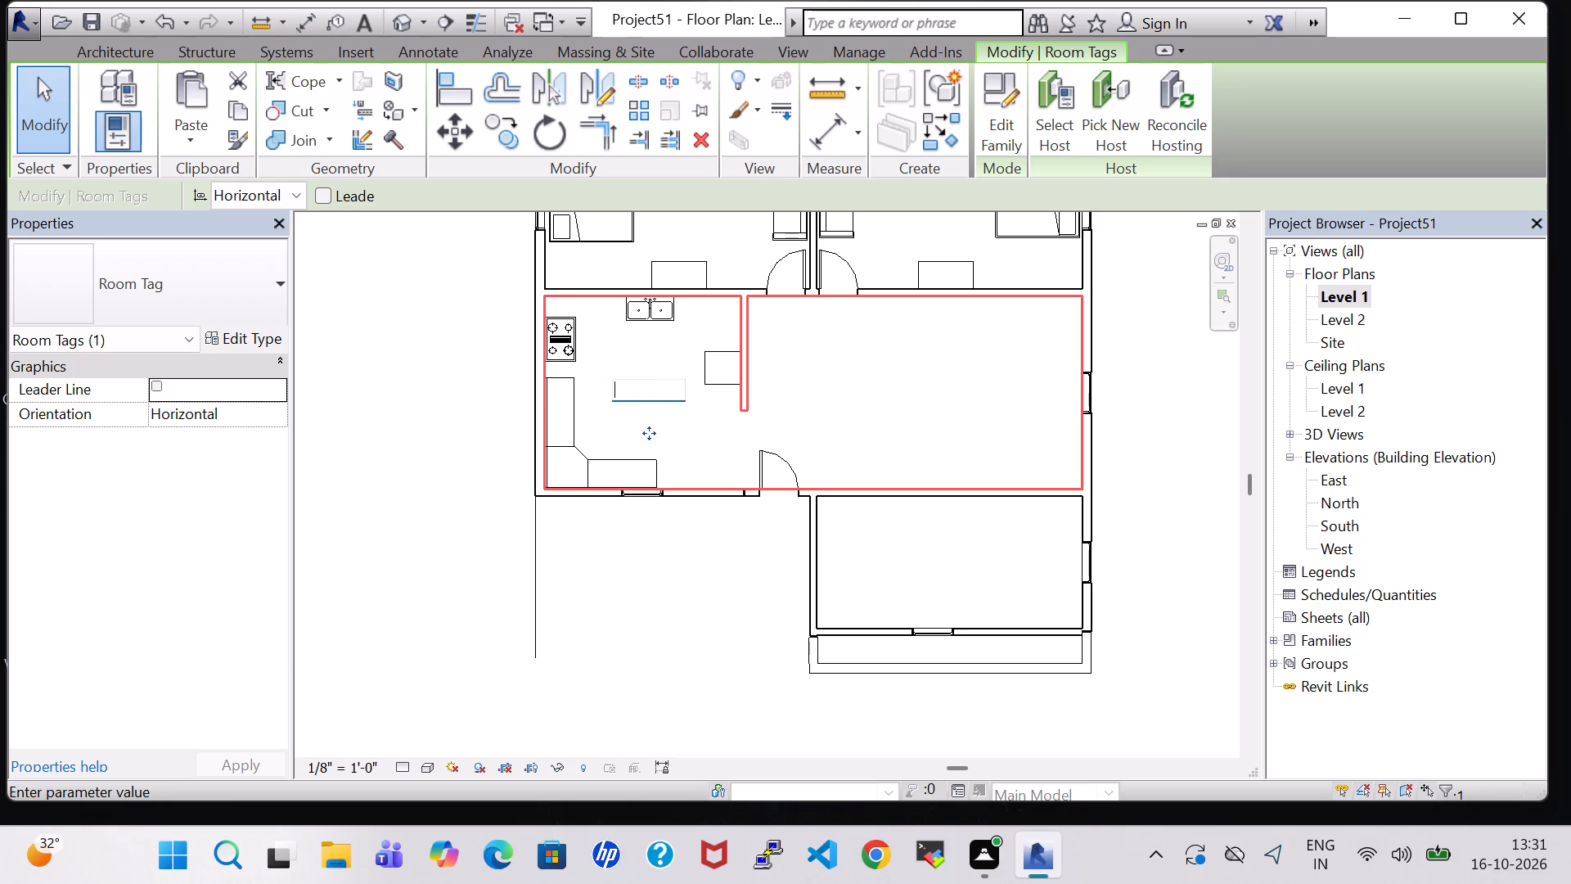
pyautogui.write('KITCHEN')
pyautogui.press('Return')
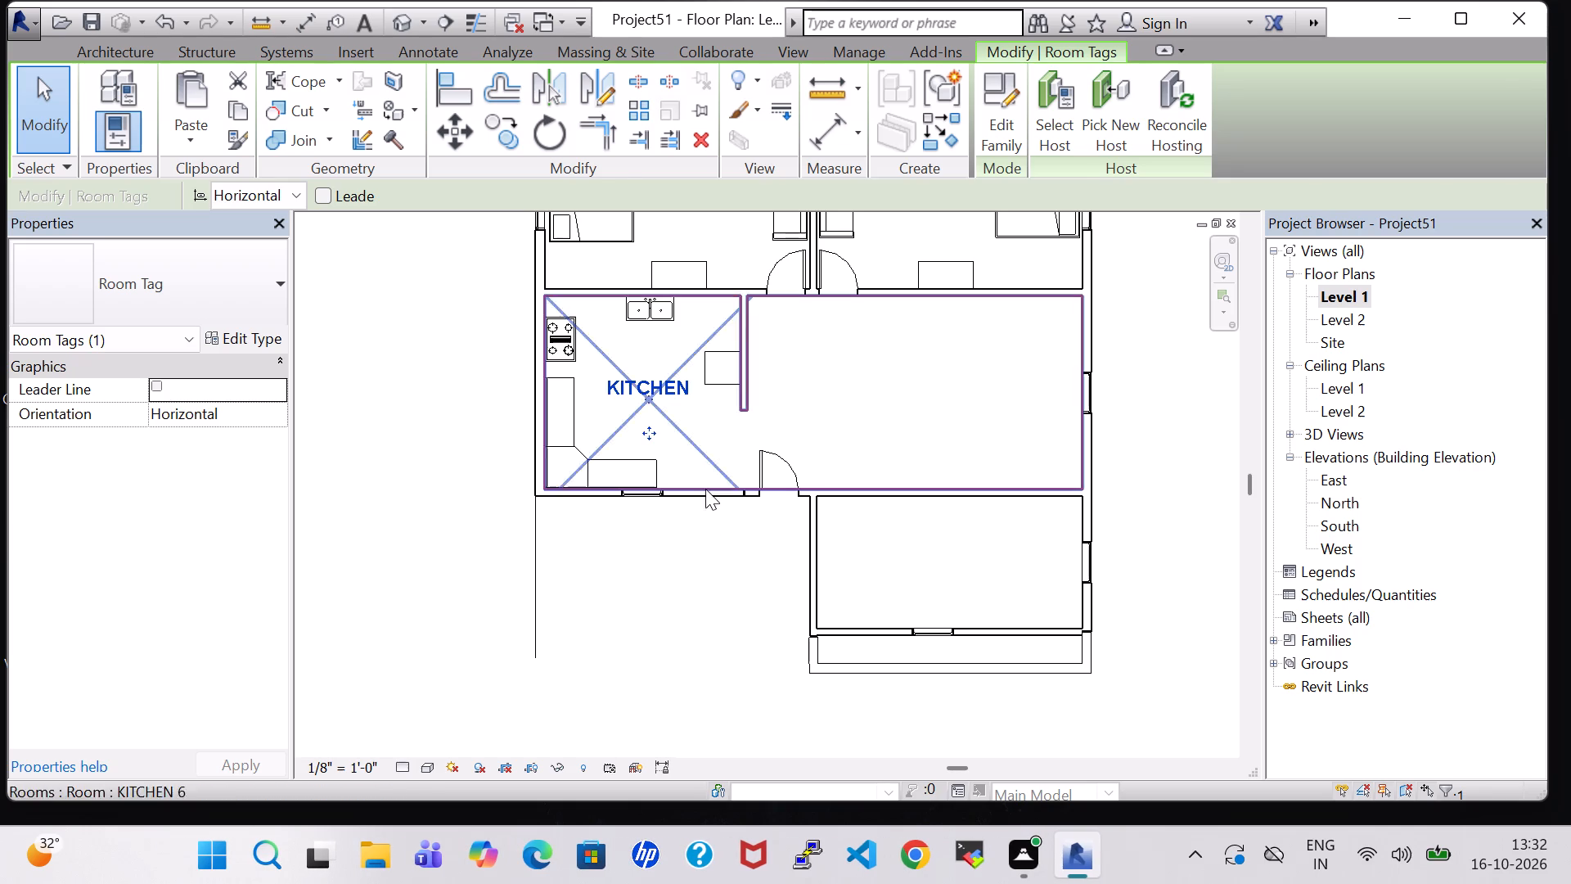
pyautogui.click(702, 562)
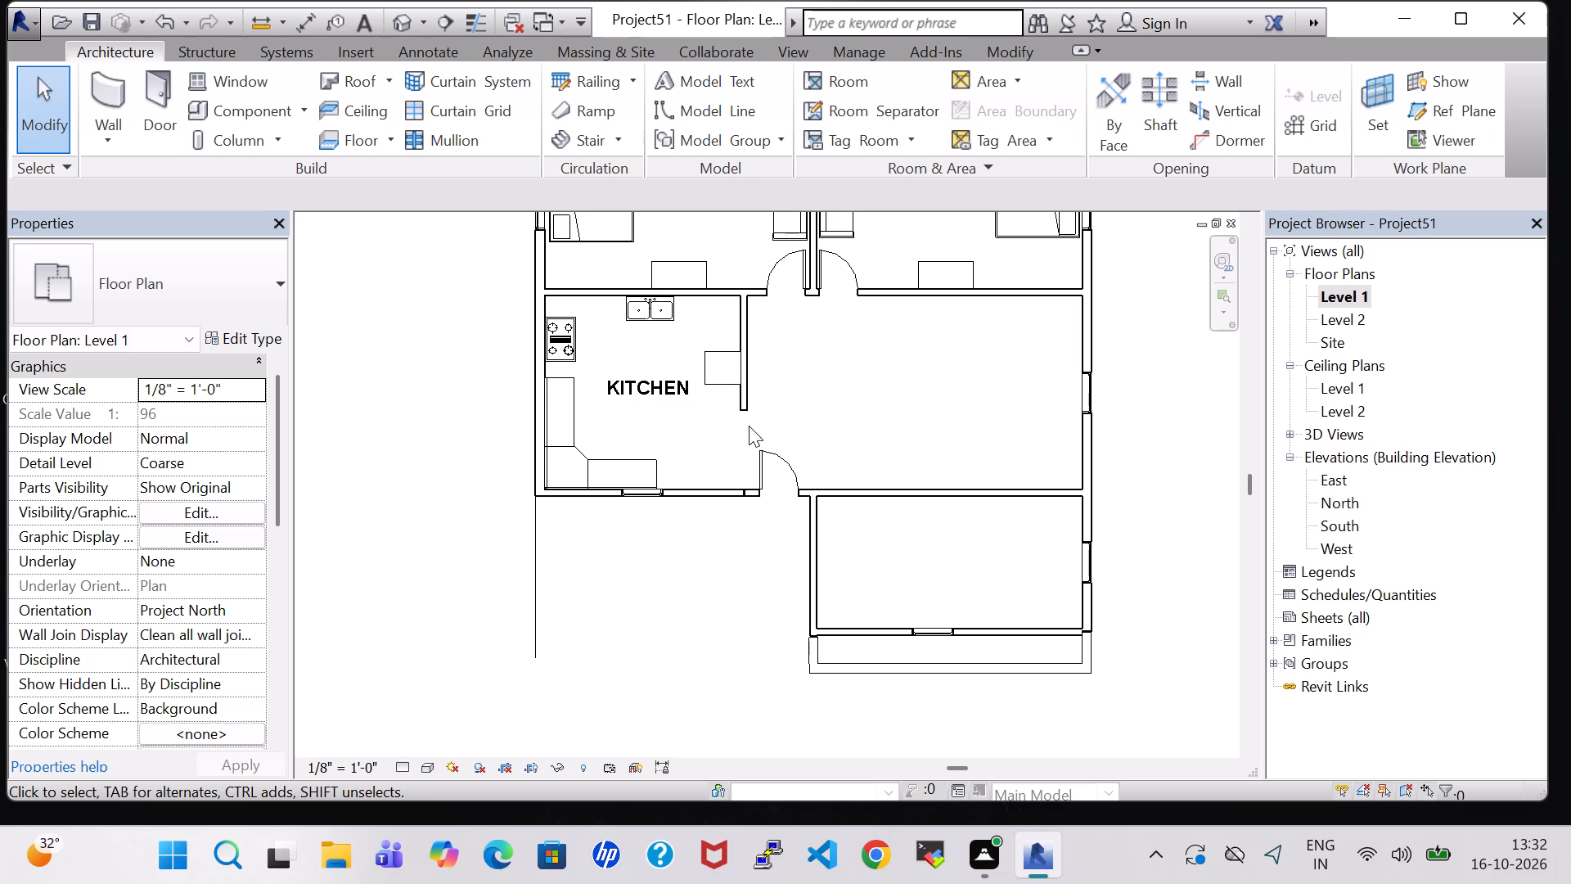
# Load the TV - Flat Screen family from the Furniture library for placement on the Level 1 plan.
pyautogui.scroll(-1, 749, 426)
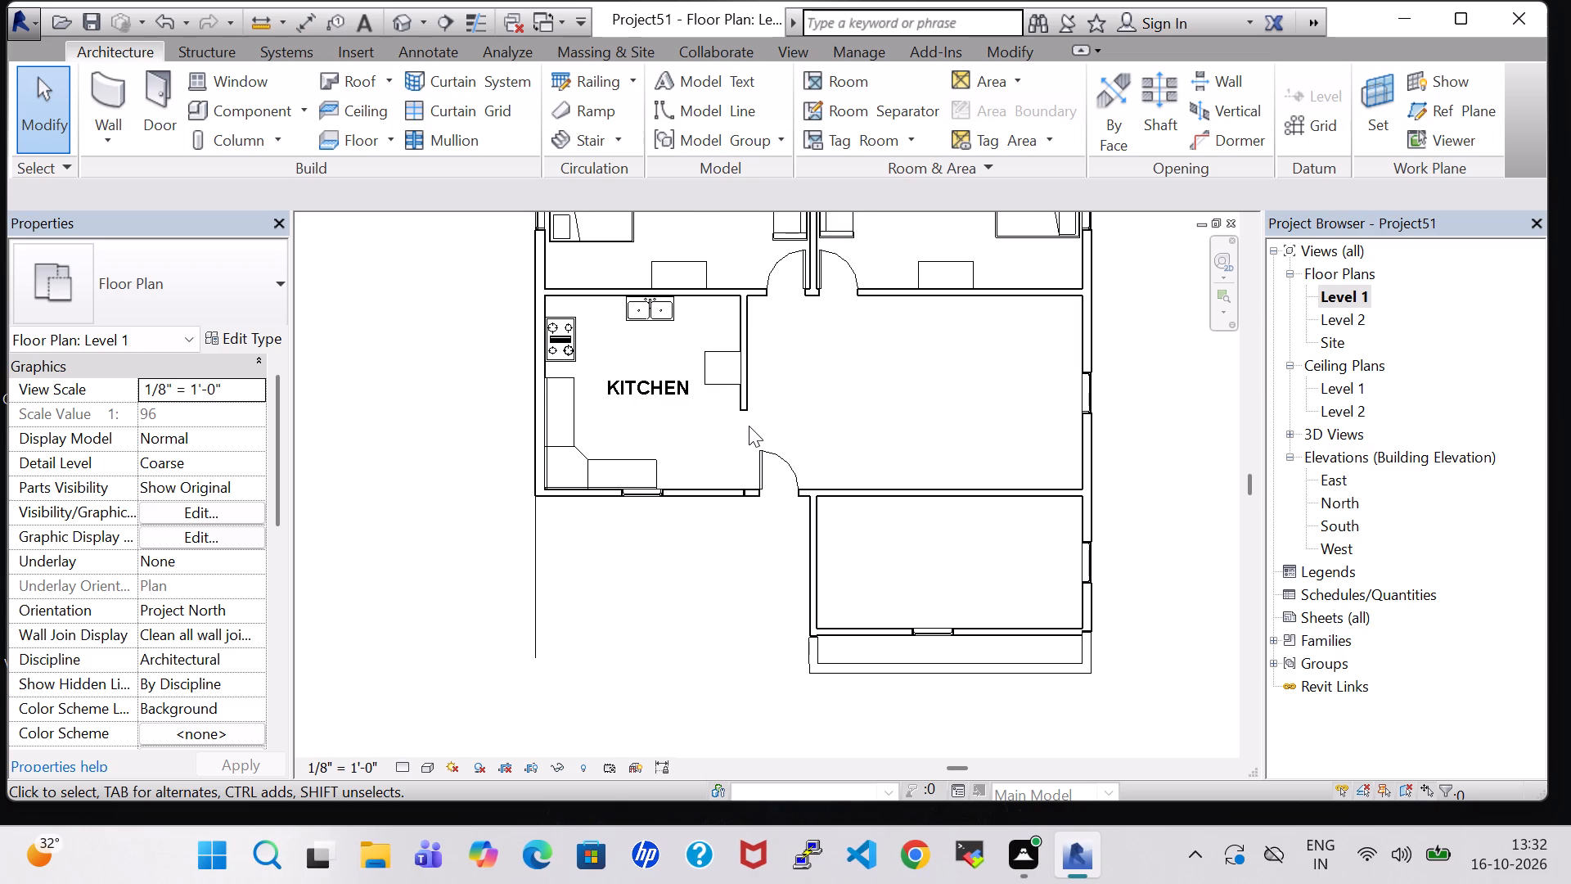
pyautogui.moveTo(861, 415); pyautogui.dragTo(767, 434, button='middle')
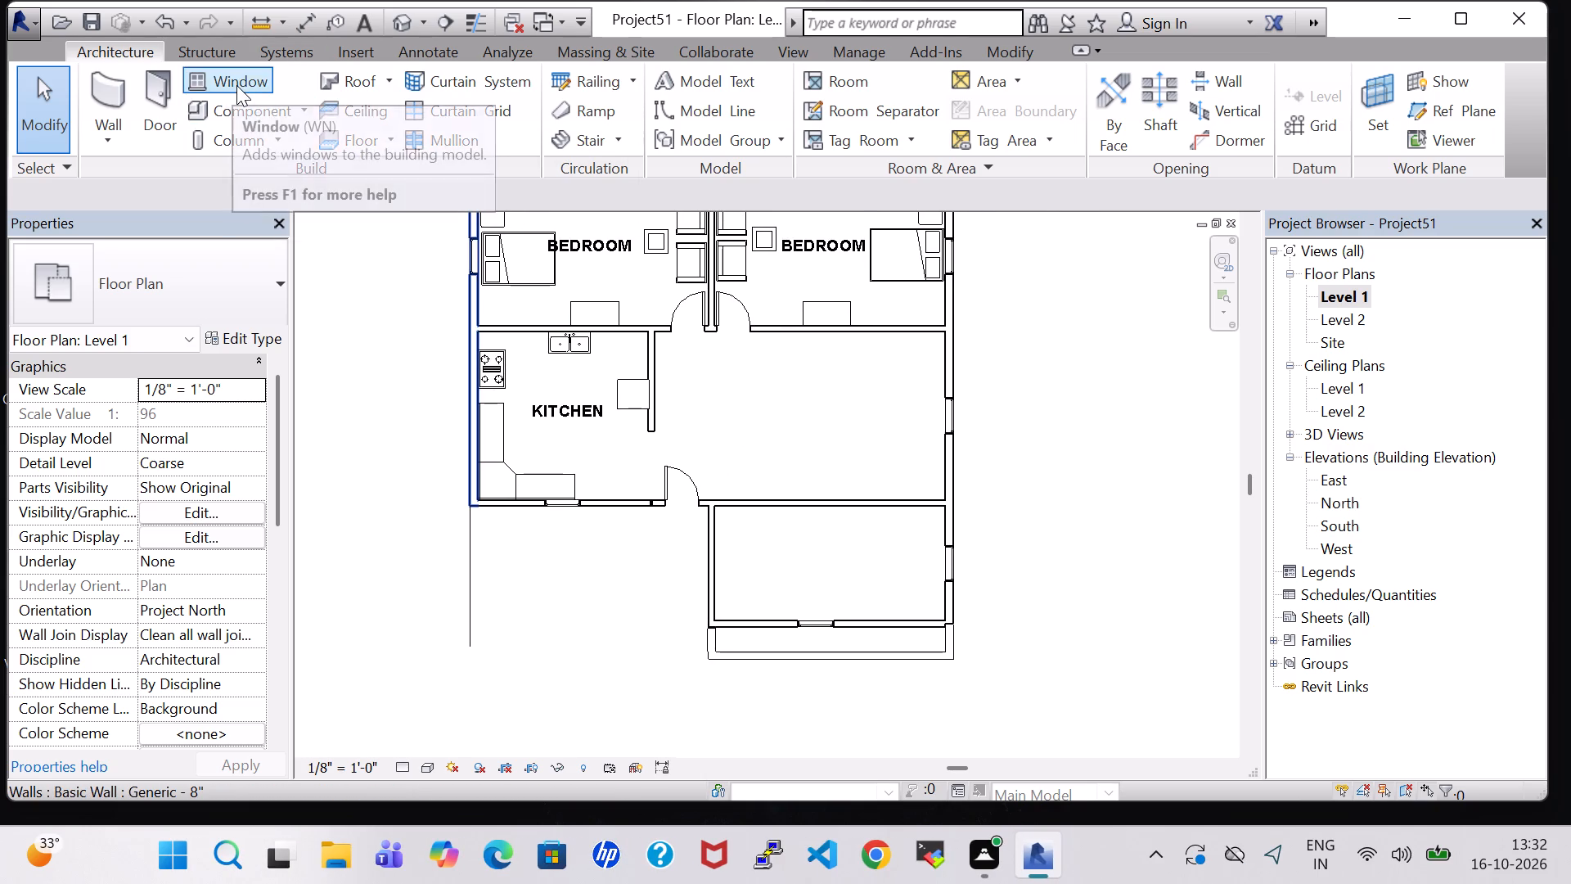
pyautogui.click(246, 117)
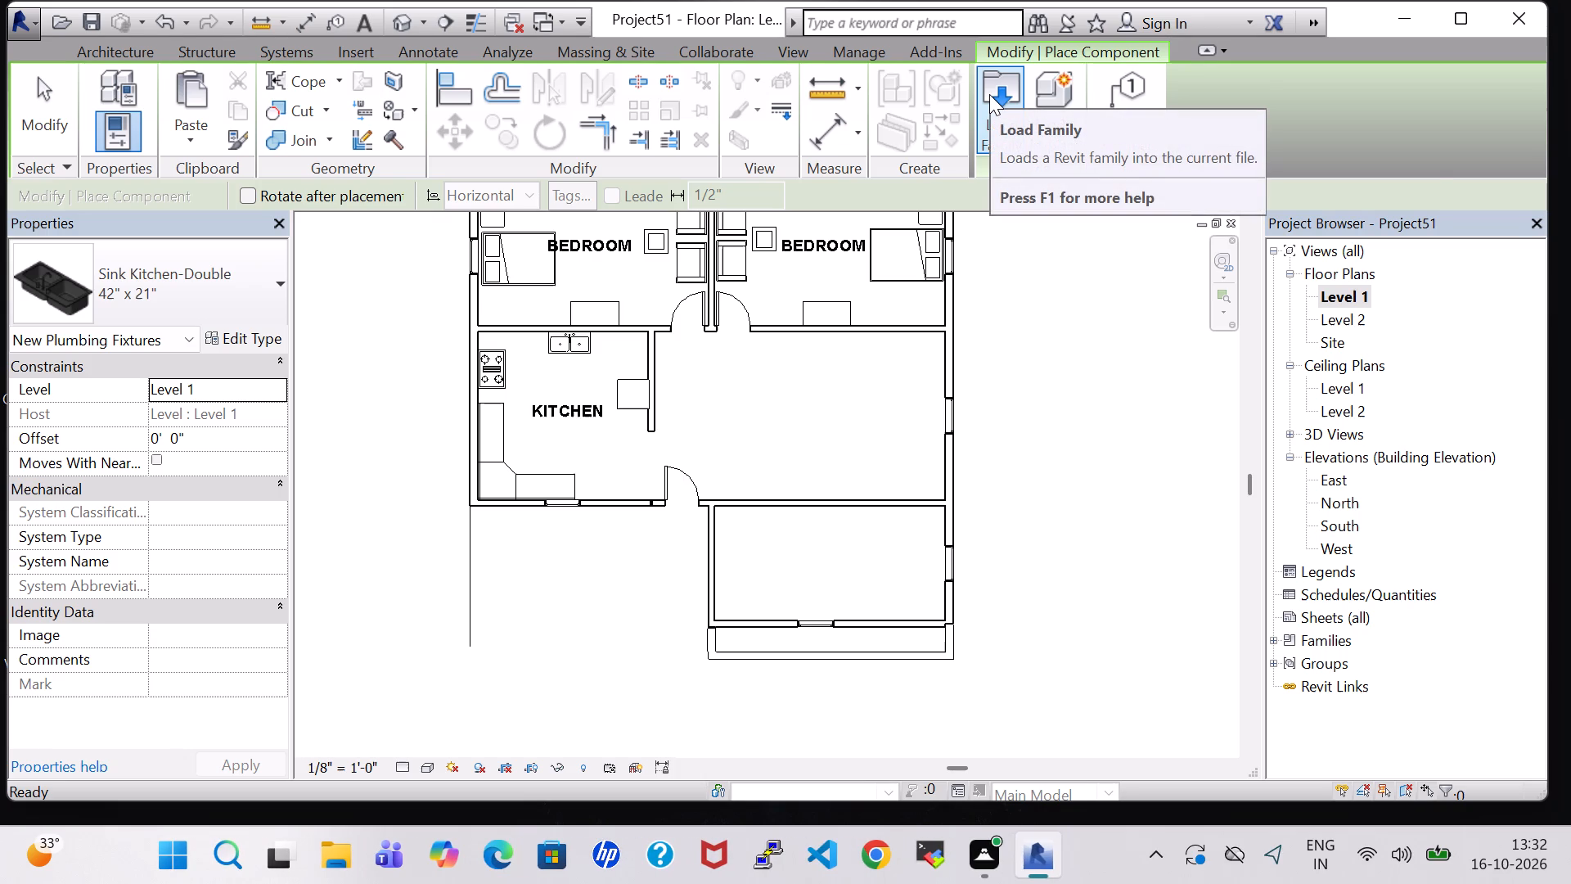
pyautogui.click(989, 94)
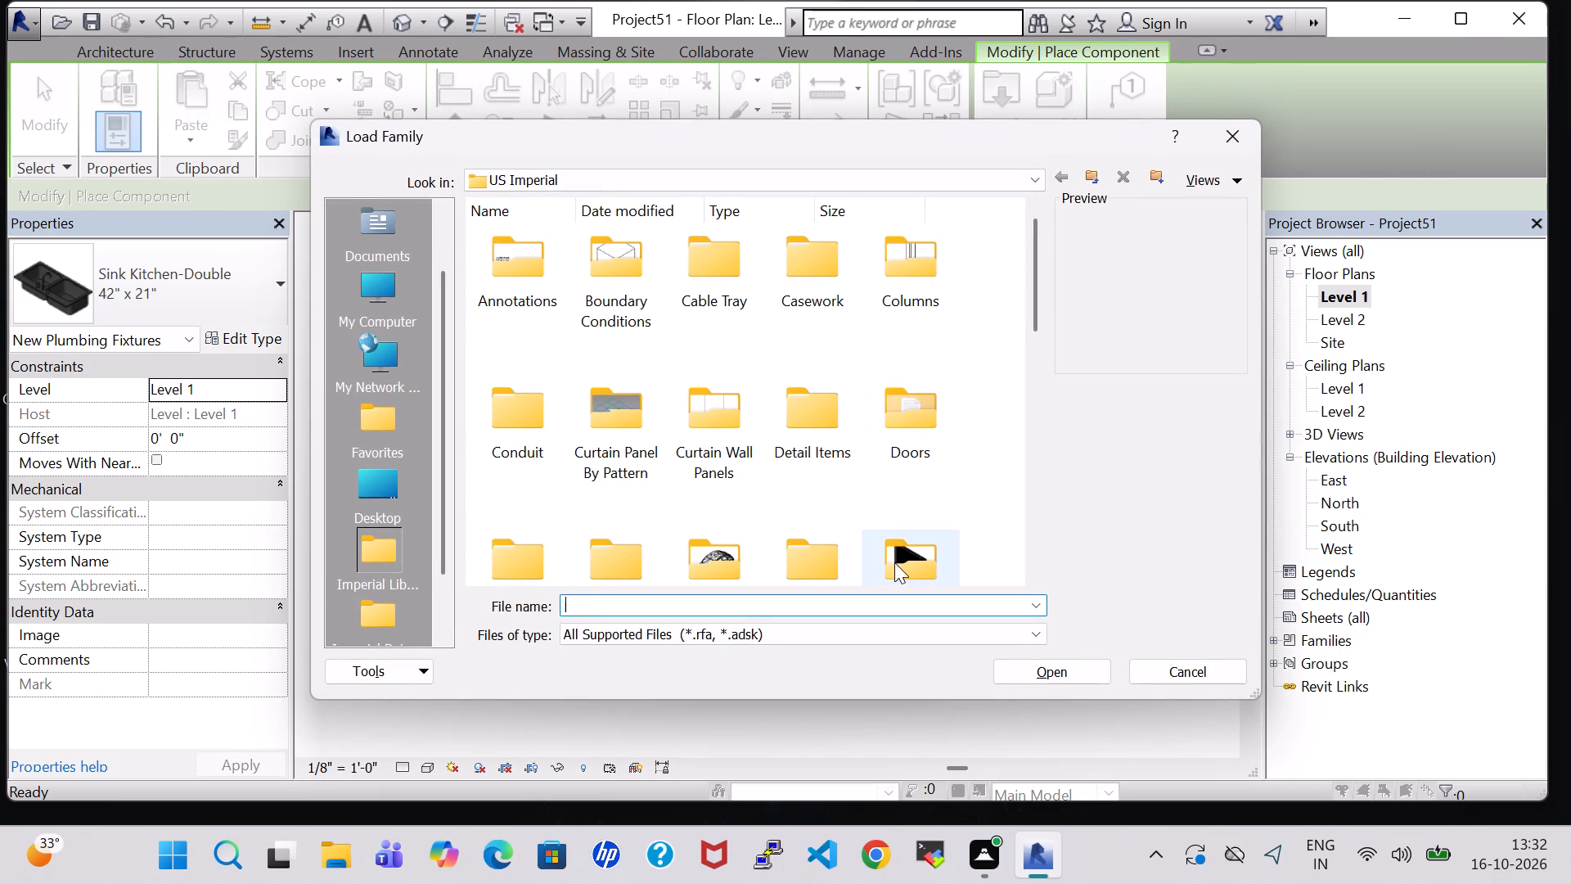
pyautogui.click(894, 562)
pyautogui.doubleClick(903, 521)
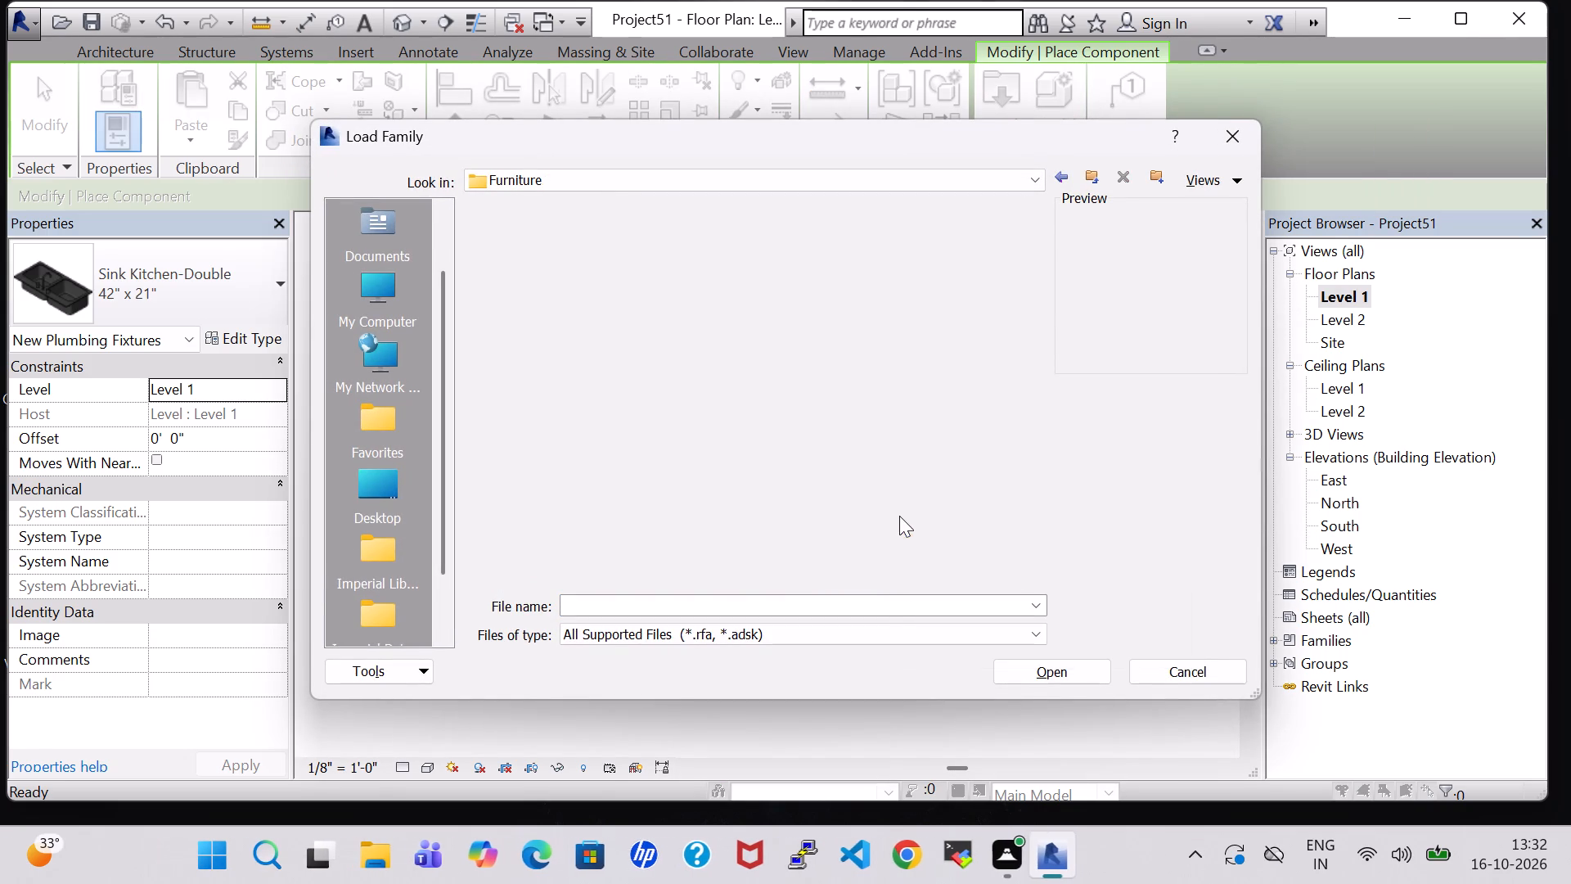
pyautogui.click(505, 417)
pyautogui.click(1094, 663)
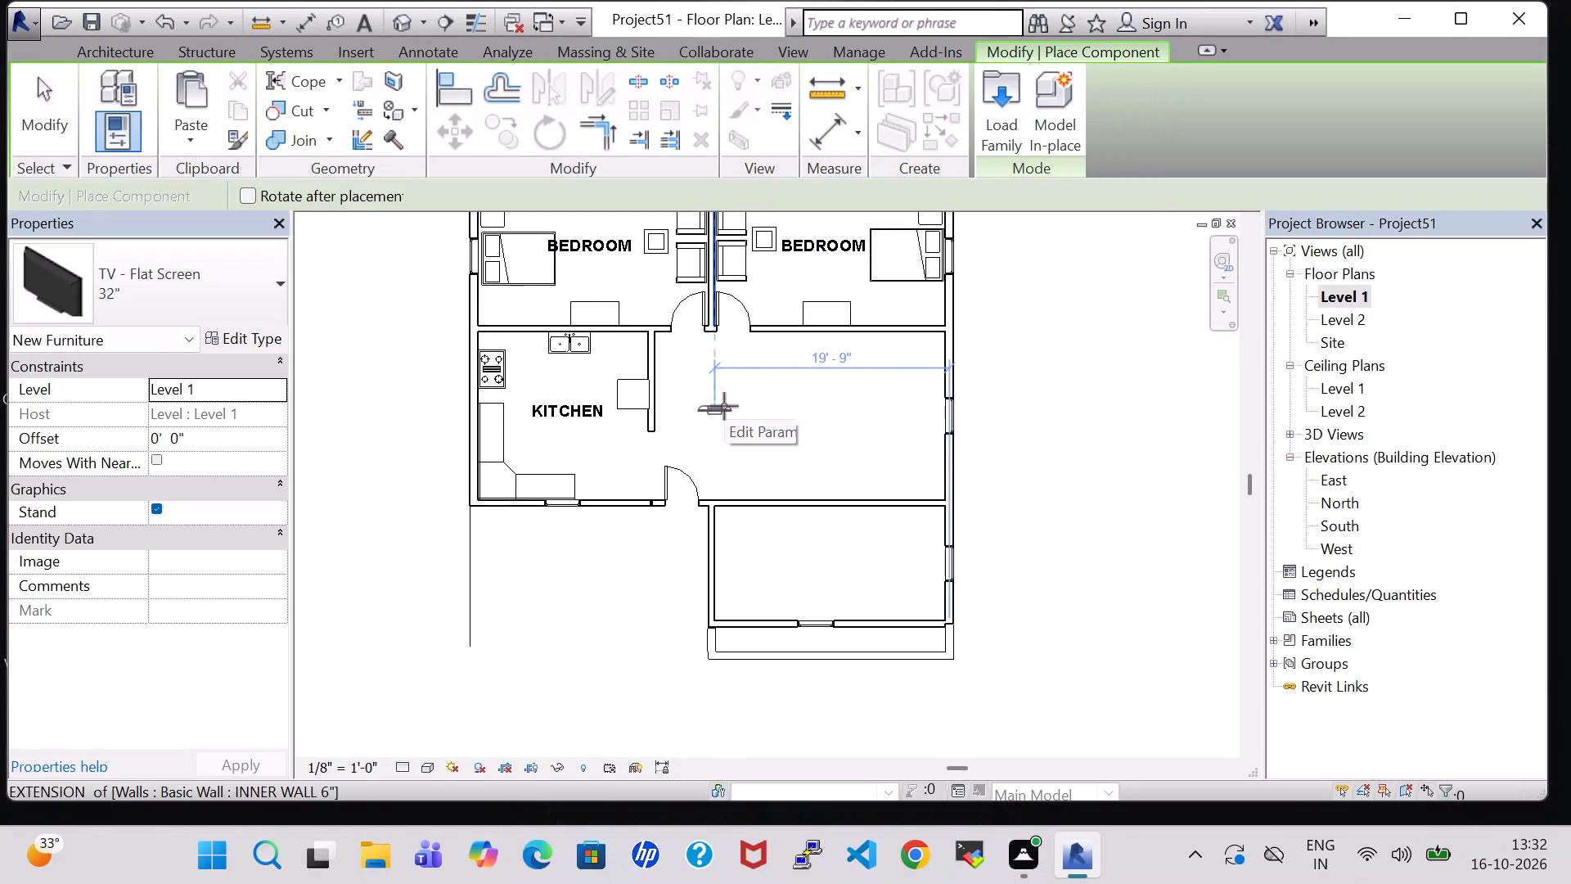
# Choose the 46" type of the TV - Flat Screen for placement.
pyautogui.scroll(2, 724, 406)
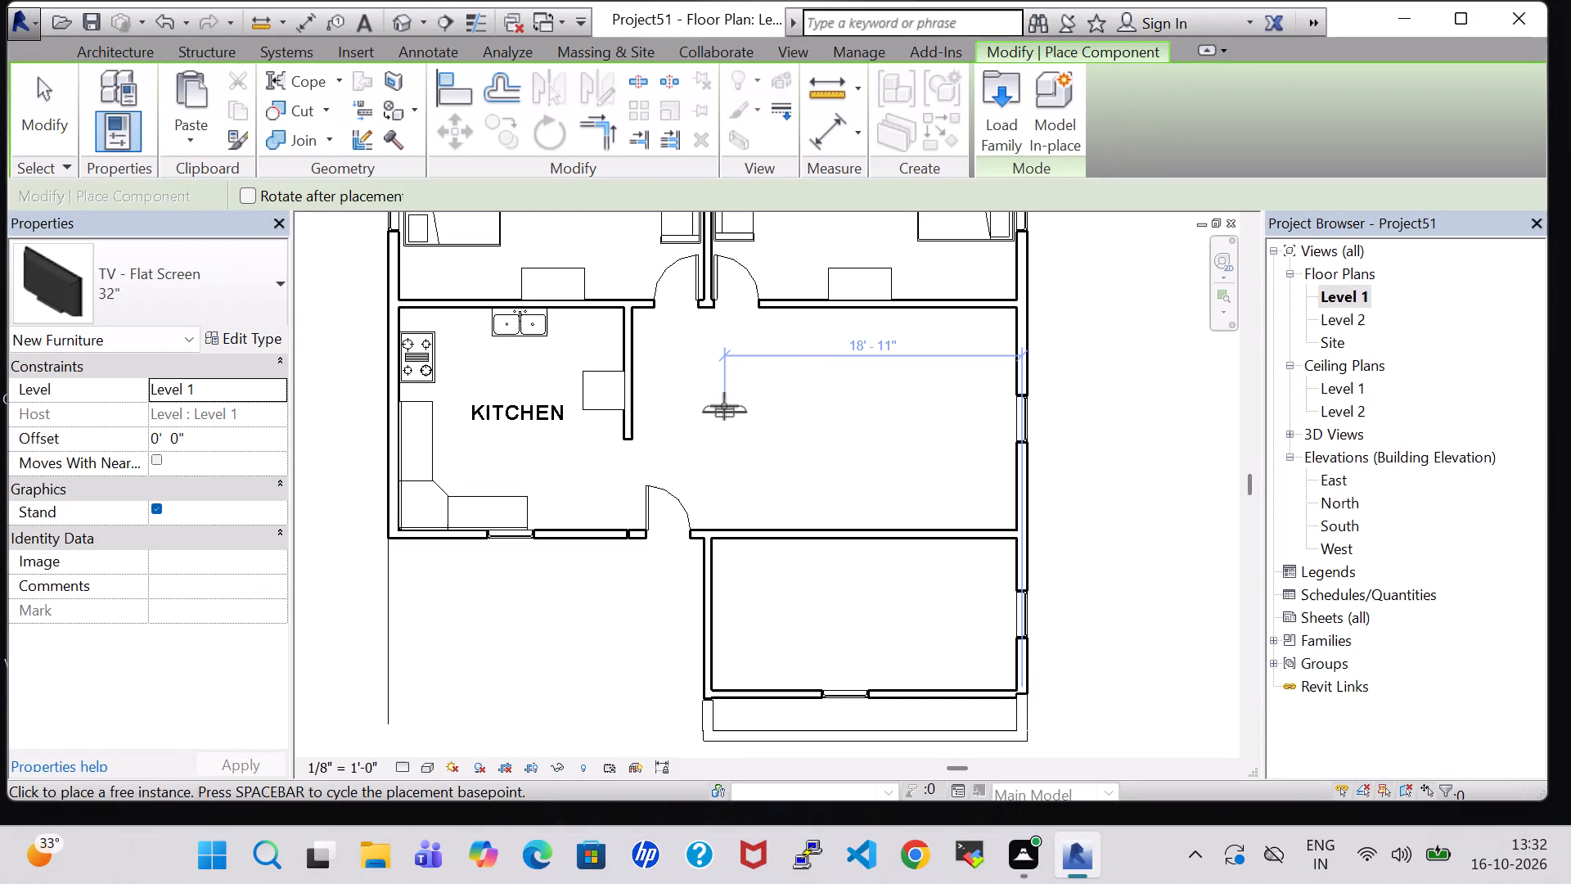
pyautogui.scroll(1, 724, 406)
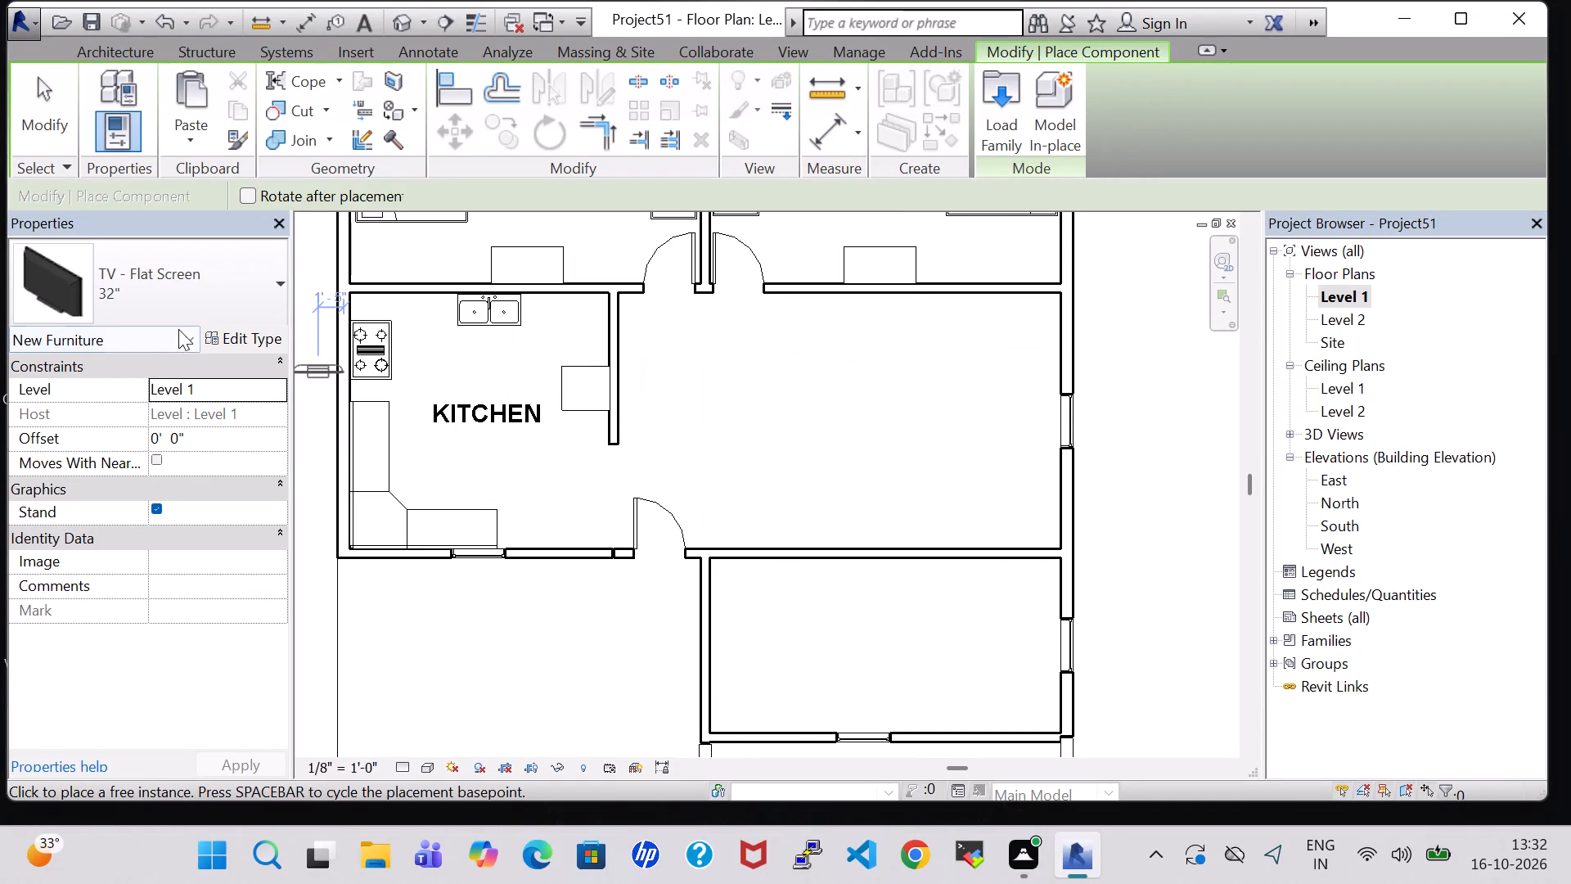
pyautogui.click(248, 342)
pyautogui.click(896, 216)
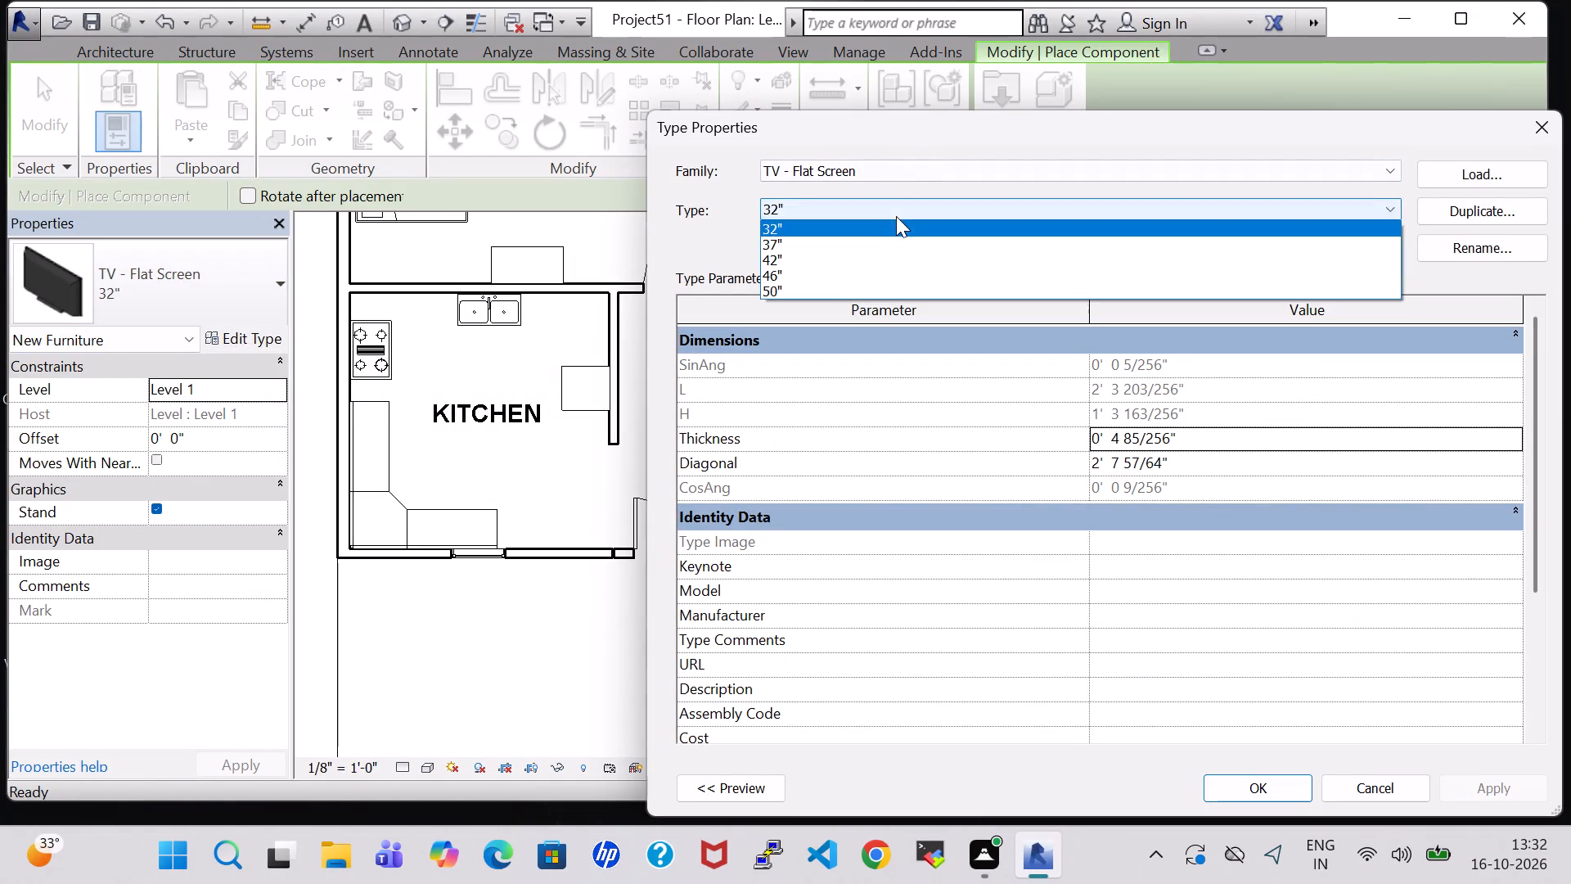
pyautogui.click(836, 269)
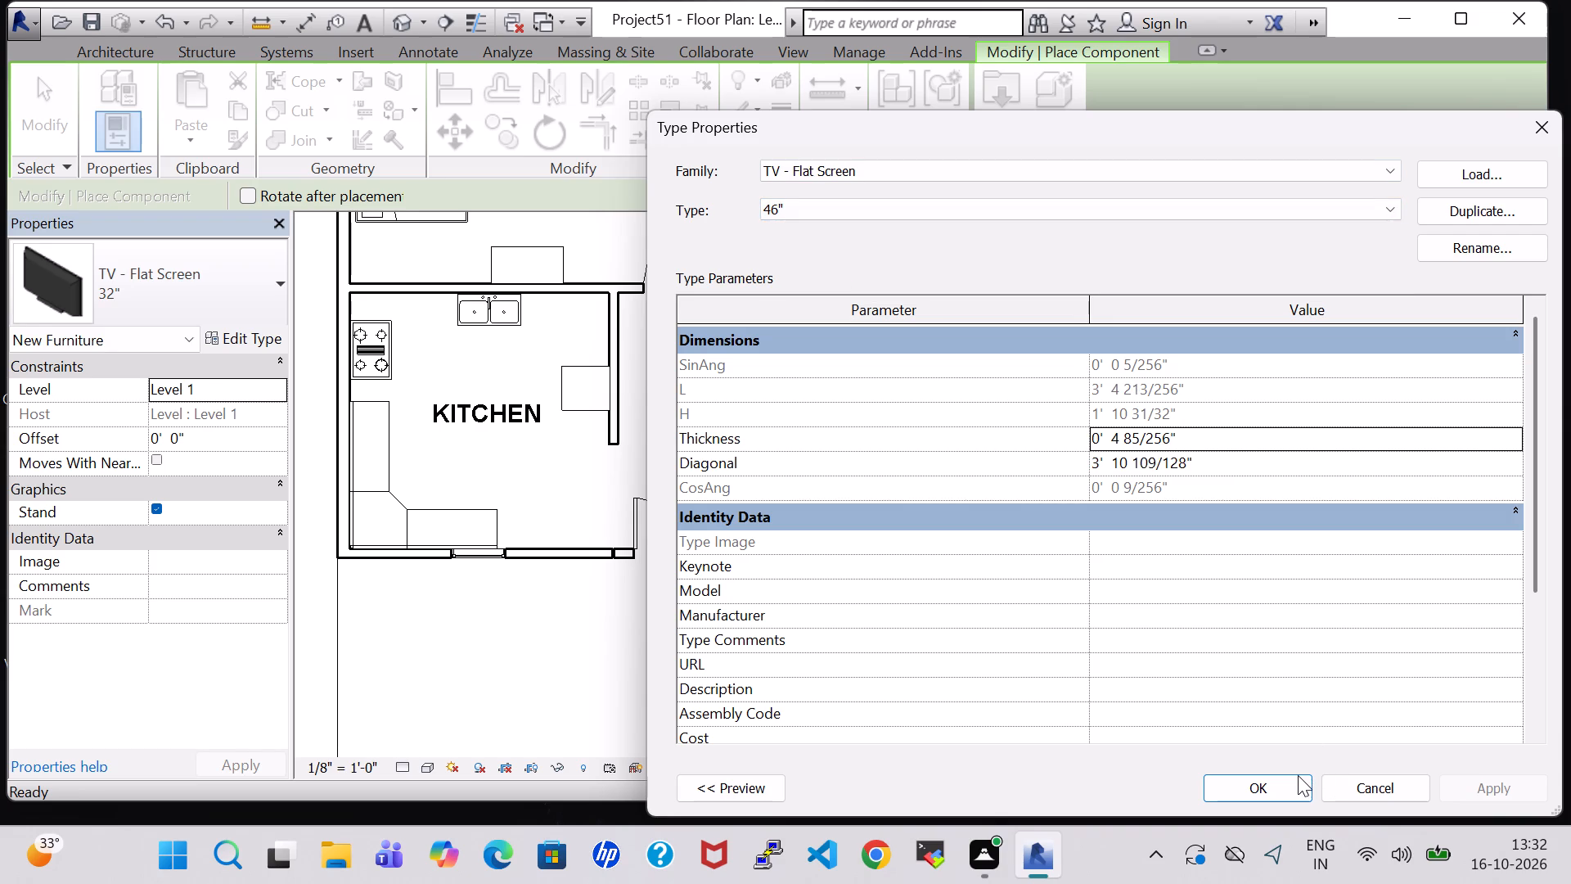
pyautogui.click(1298, 775)
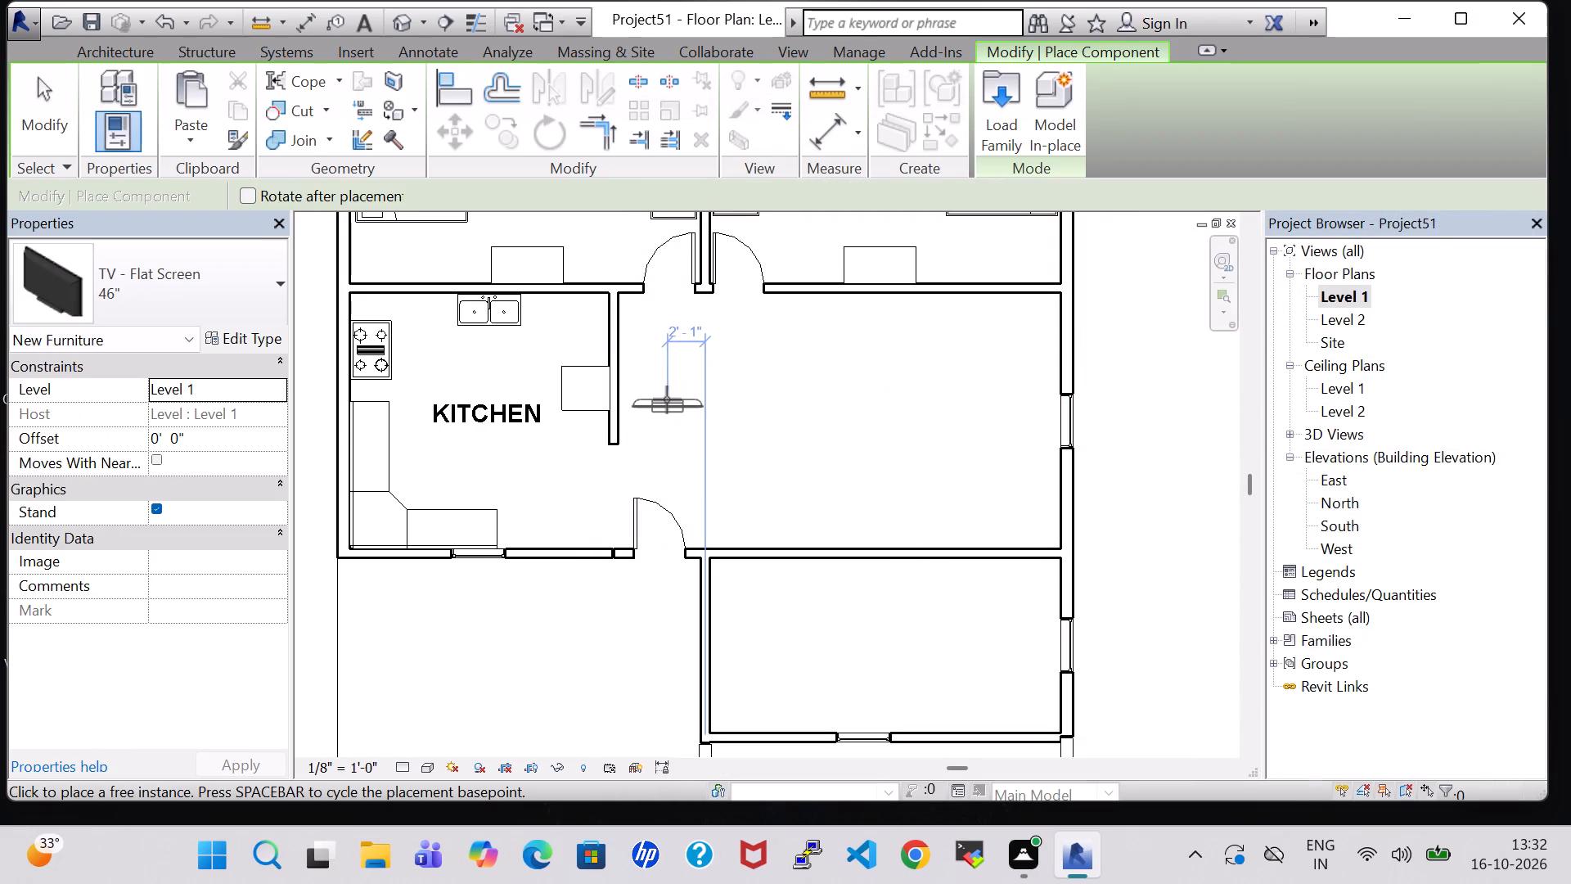
# Place the 46" TV, rotated parallel to the kitchen's east partition, on its living-side face opposite the counter, and nudge it tight against the wall.
pyautogui.press('space')
pyautogui.scroll(5, 667, 399)
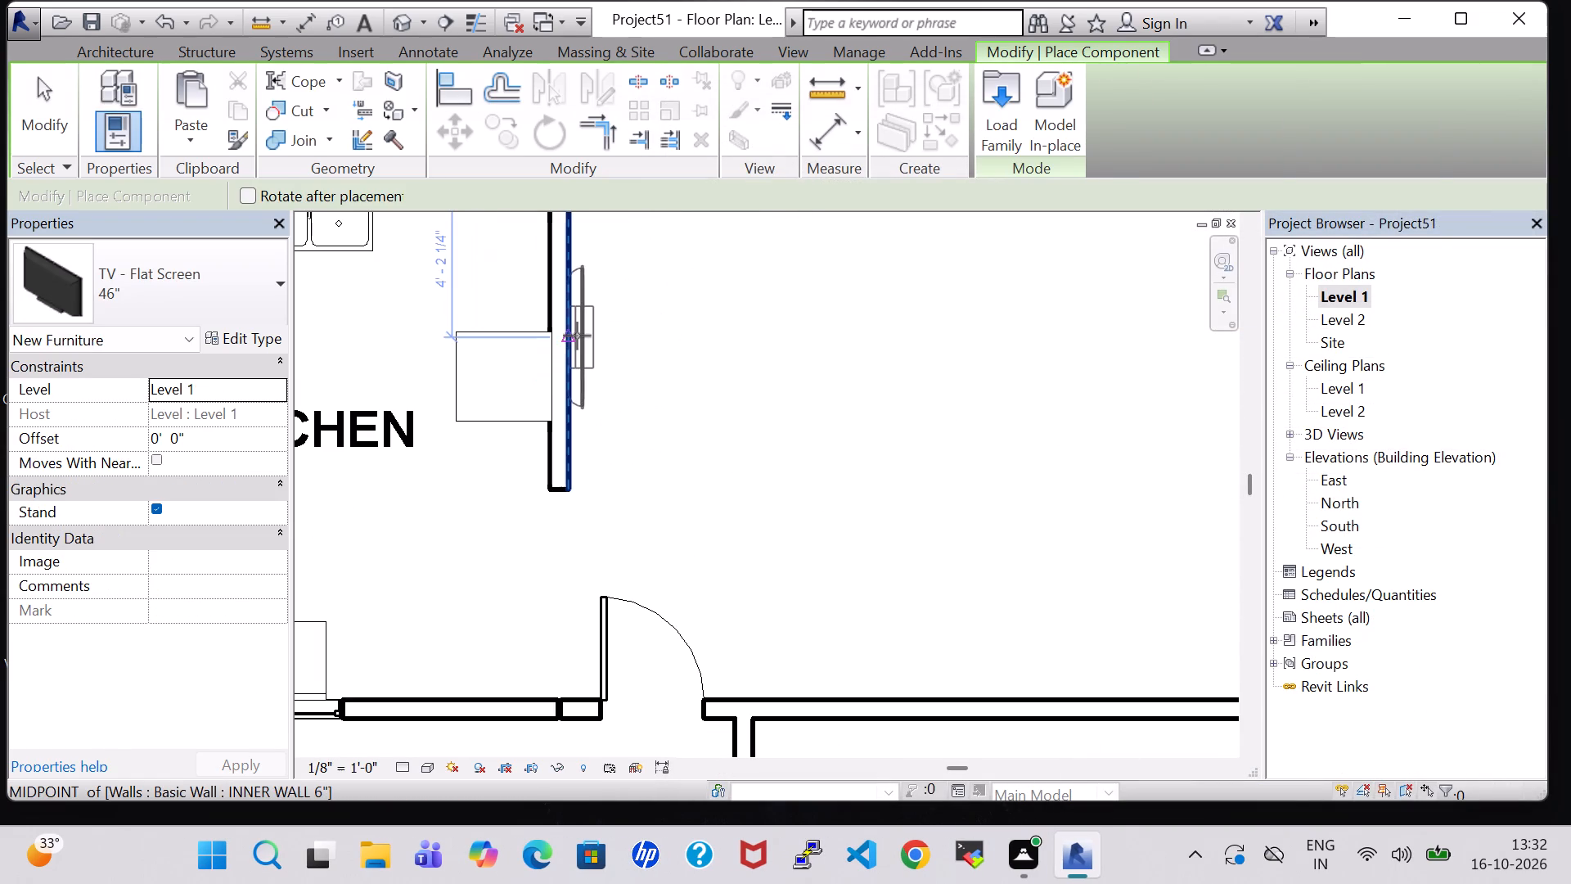
pyautogui.scroll(4, 577, 336)
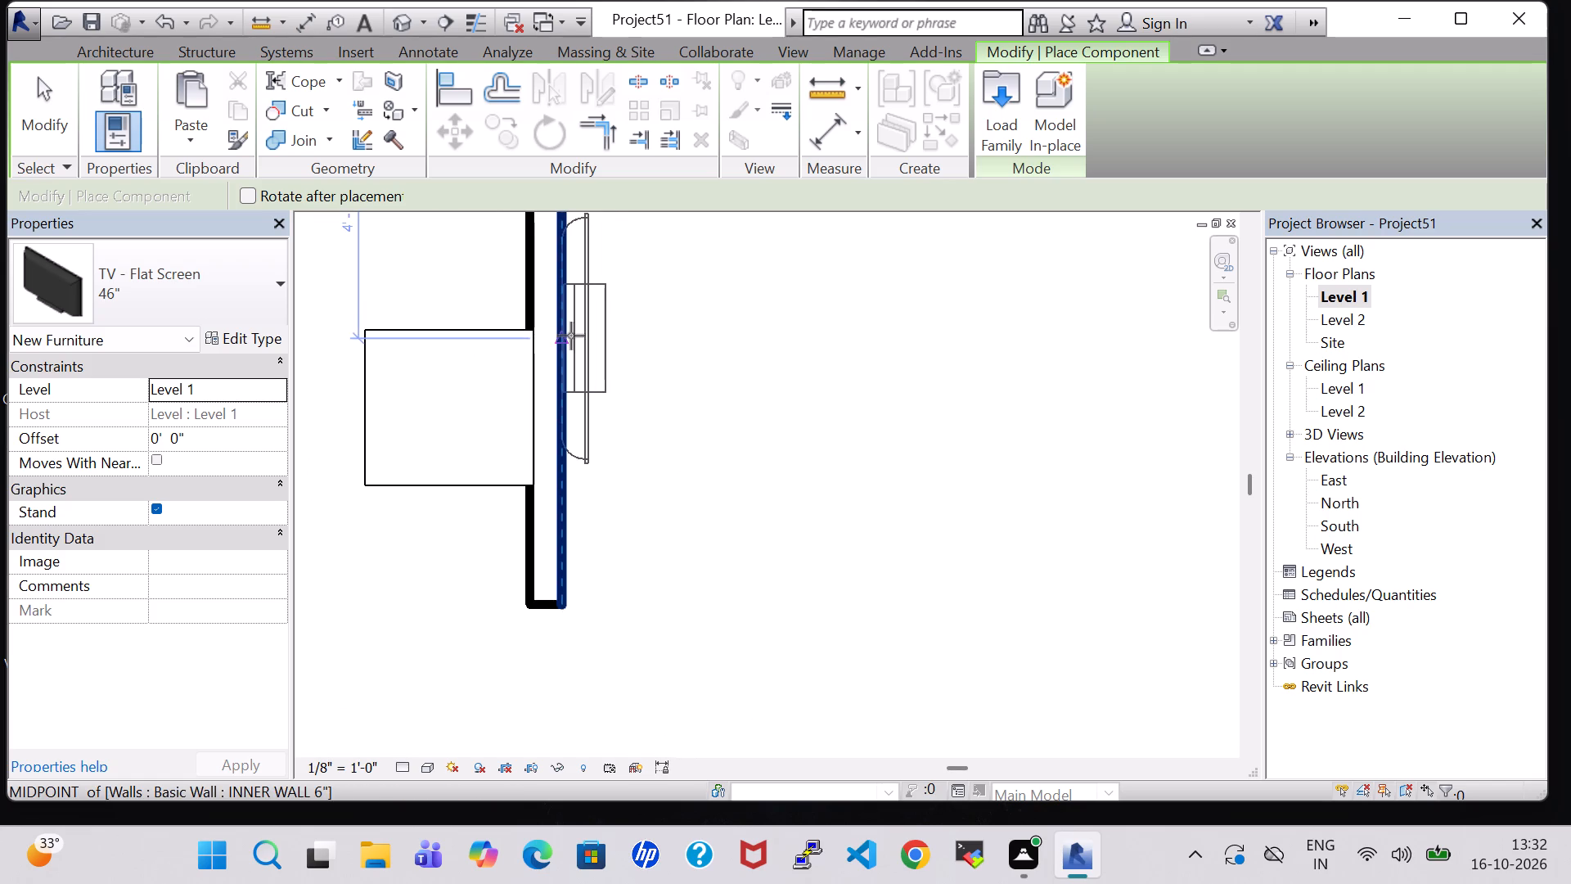
pyautogui.scroll(4, 574, 336)
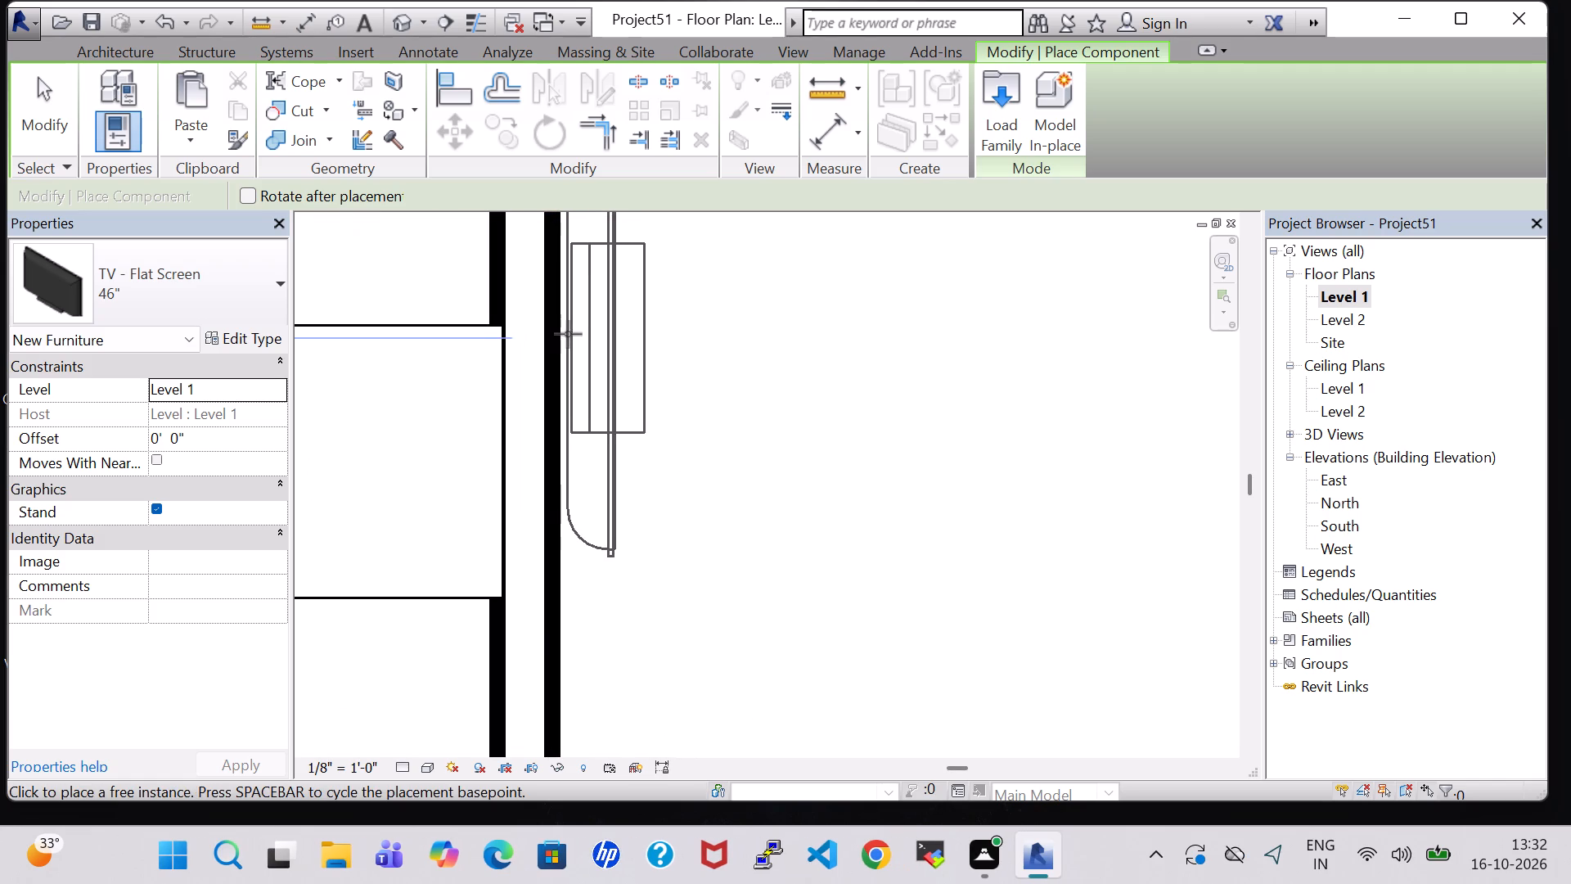
pyautogui.click(567, 334)
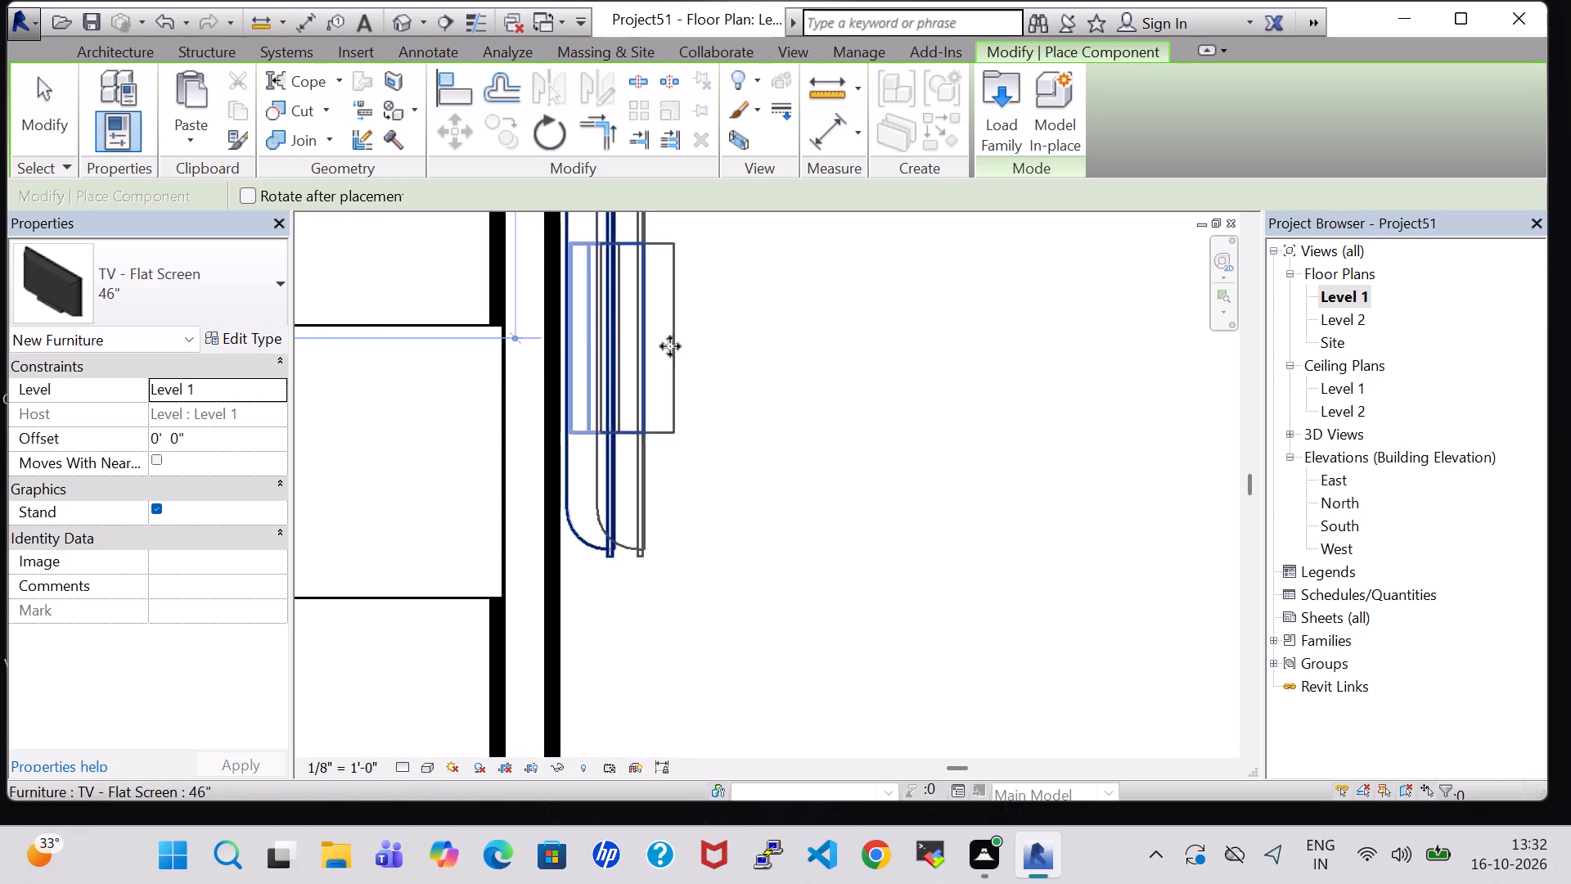
pyautogui.press('Escape')
pyautogui.press('Escape')
pyautogui.click(612, 378)
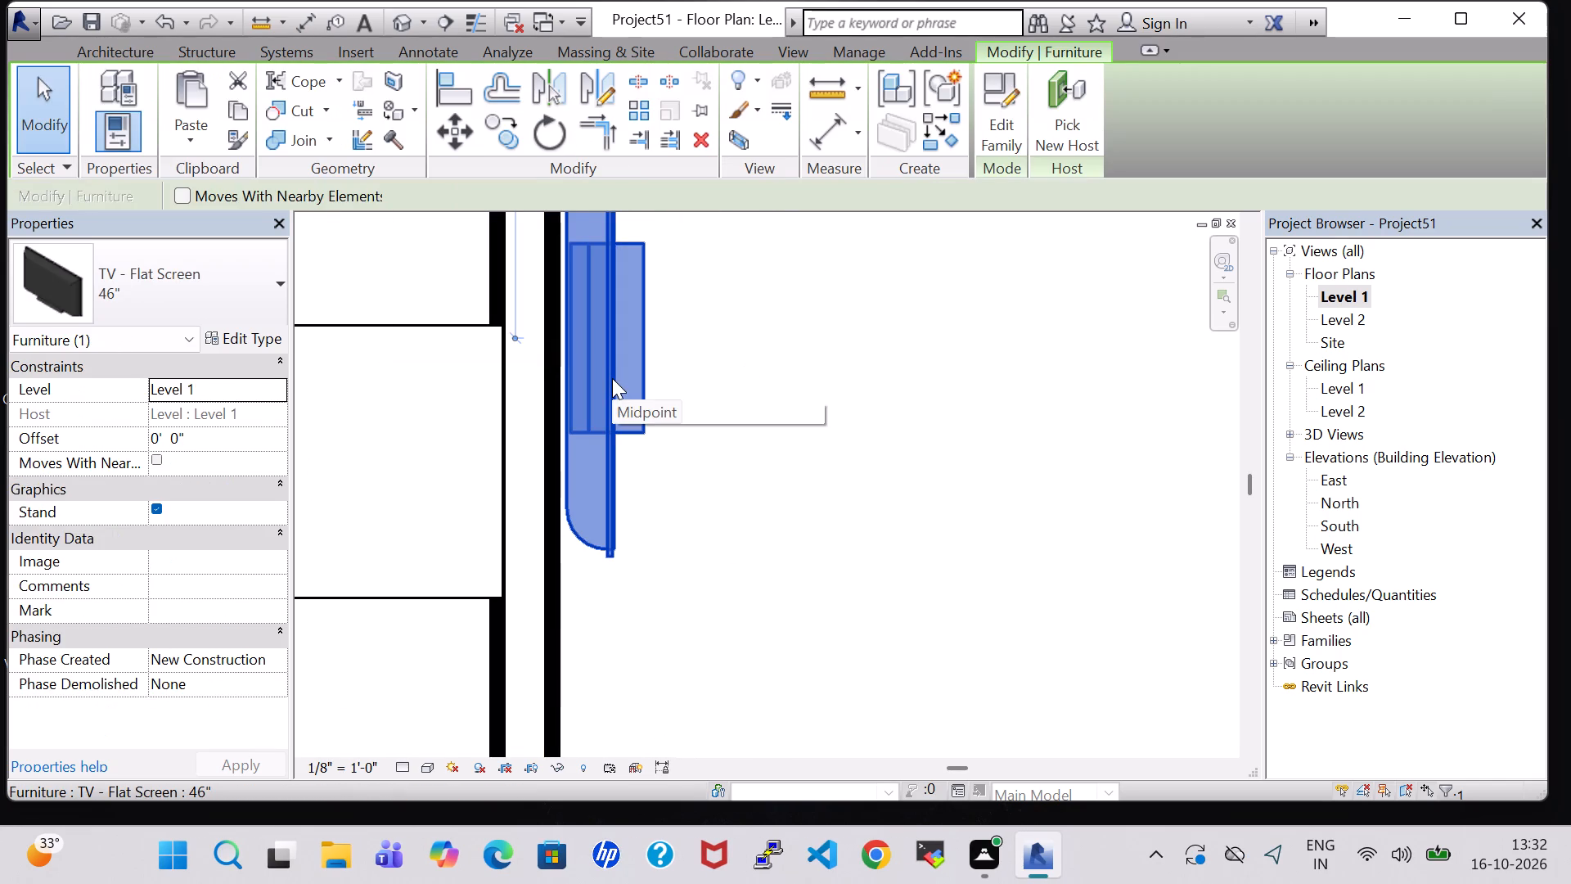
pyautogui.press('Left')
pyautogui.click(861, 404)
# Set the offset of the wall-side TV to 3' 0" above Level 1.
pyautogui.scroll(-5, 861, 404)
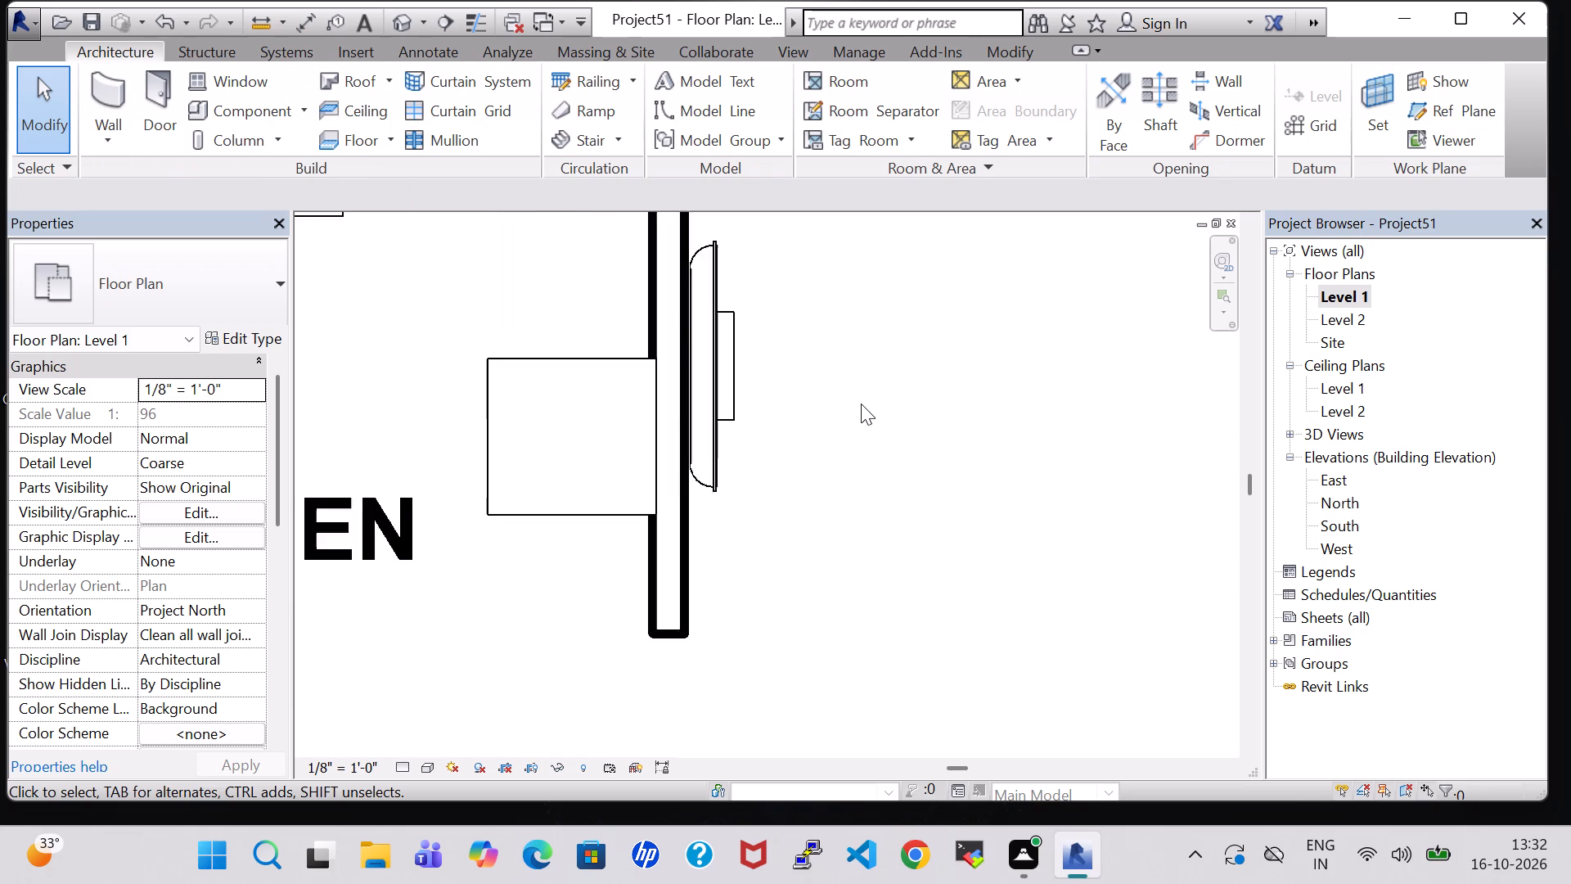
pyautogui.scroll(-2, 861, 404)
pyautogui.click(782, 399)
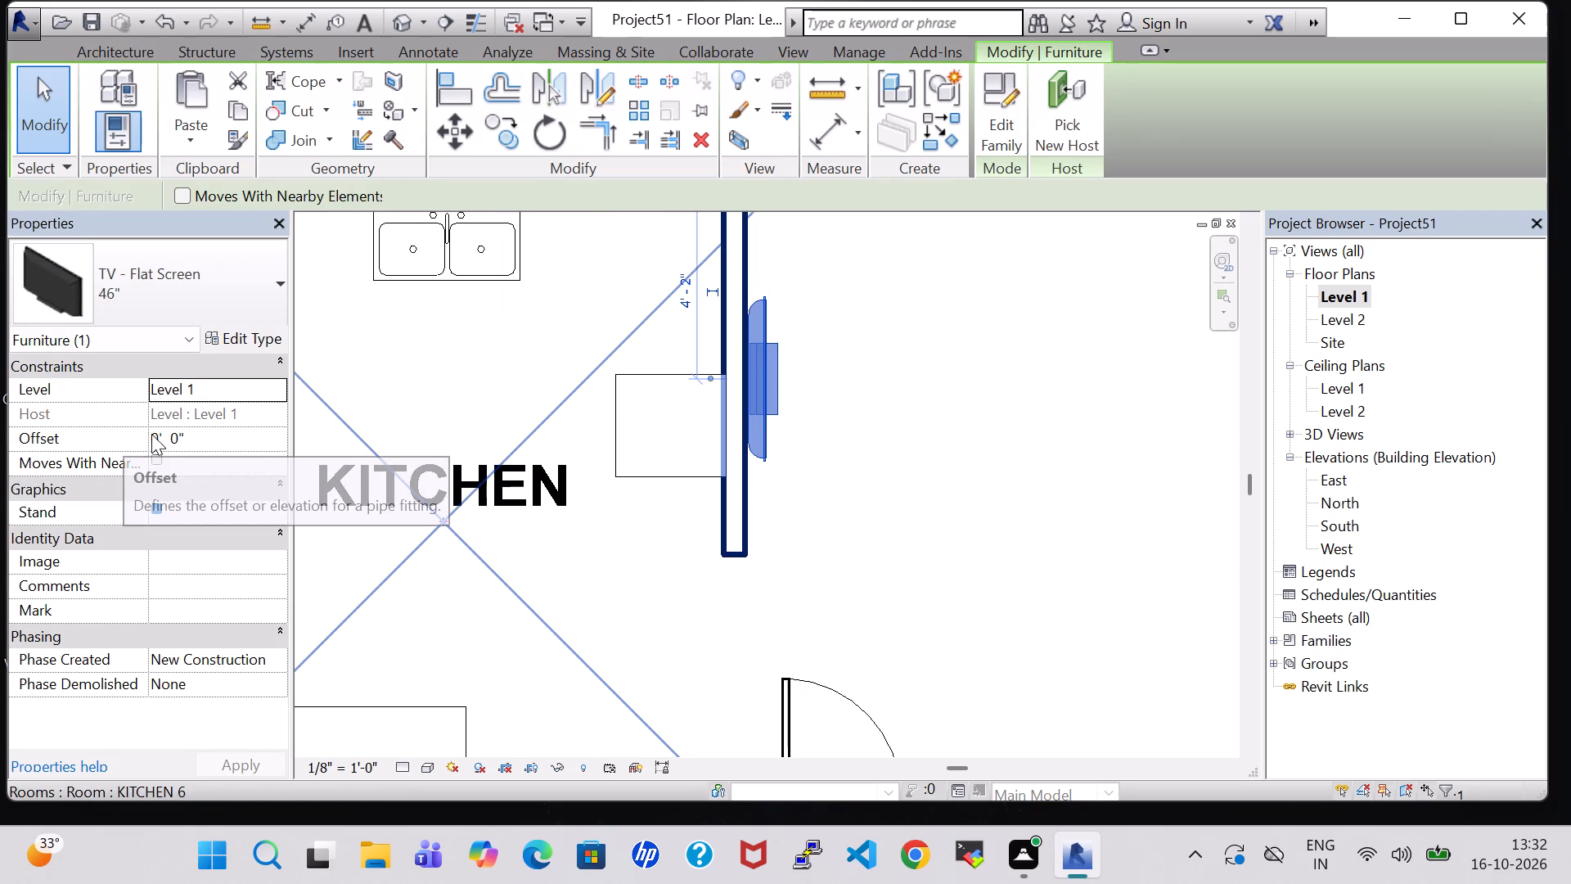
pyautogui.click(157, 440)
pyautogui.click(159, 440)
pyautogui.press('BackSpace')
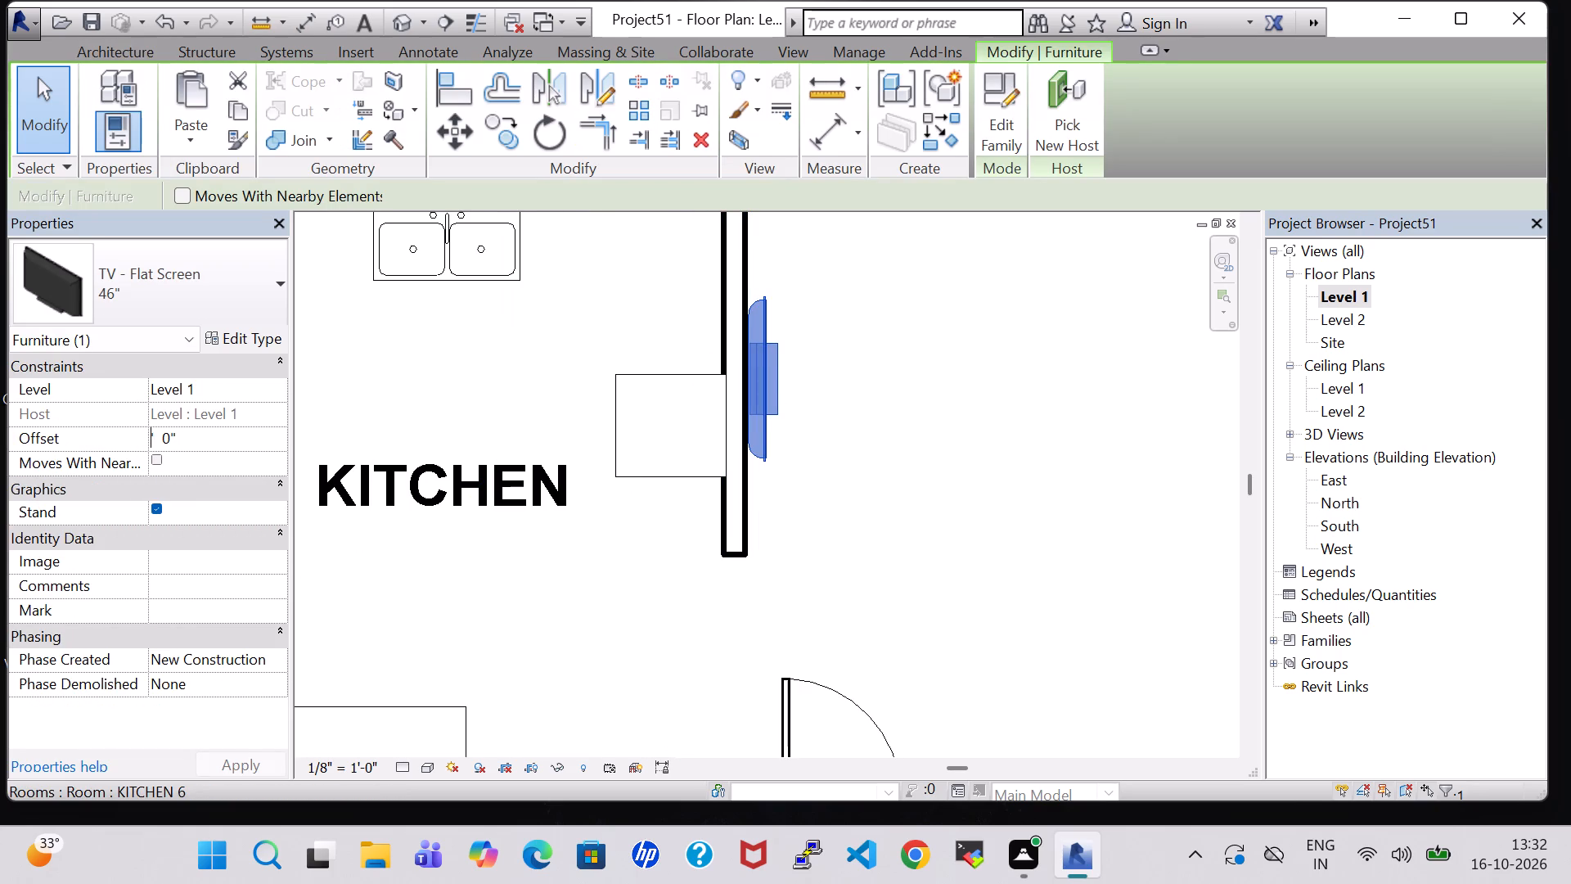
pyautogui.press('3')
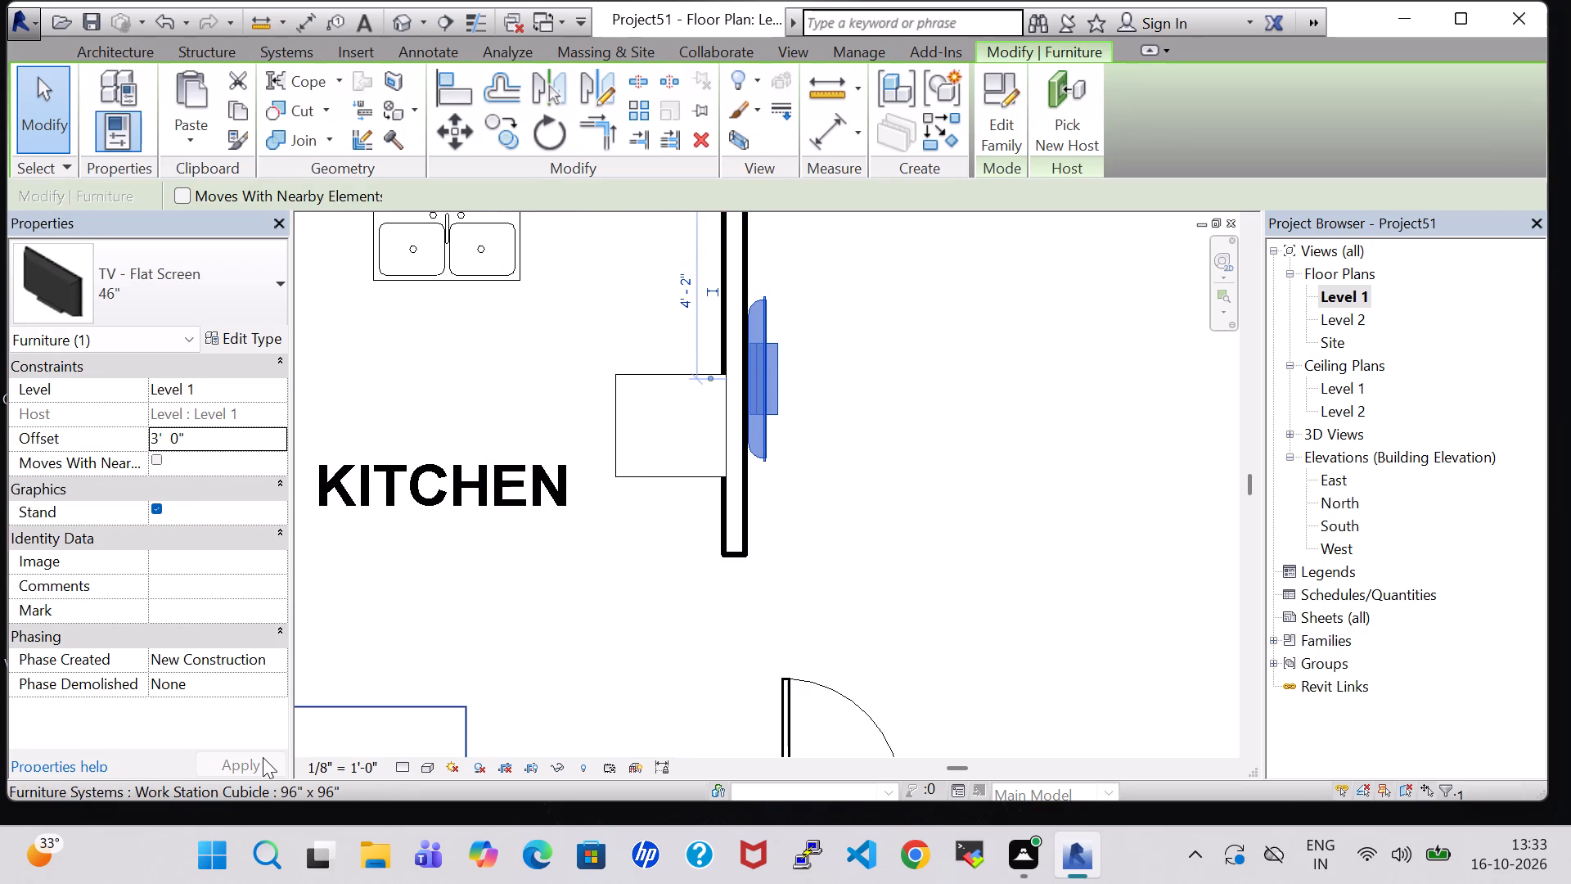
pyautogui.click(961, 496)
# Load the Table-Dining Round w Chairs family from the Tables folder of the Furniture library.
pyautogui.scroll(-4, 961, 496)
pyautogui.moveTo(961, 496); pyautogui.dragTo(750, 458, button='middle')
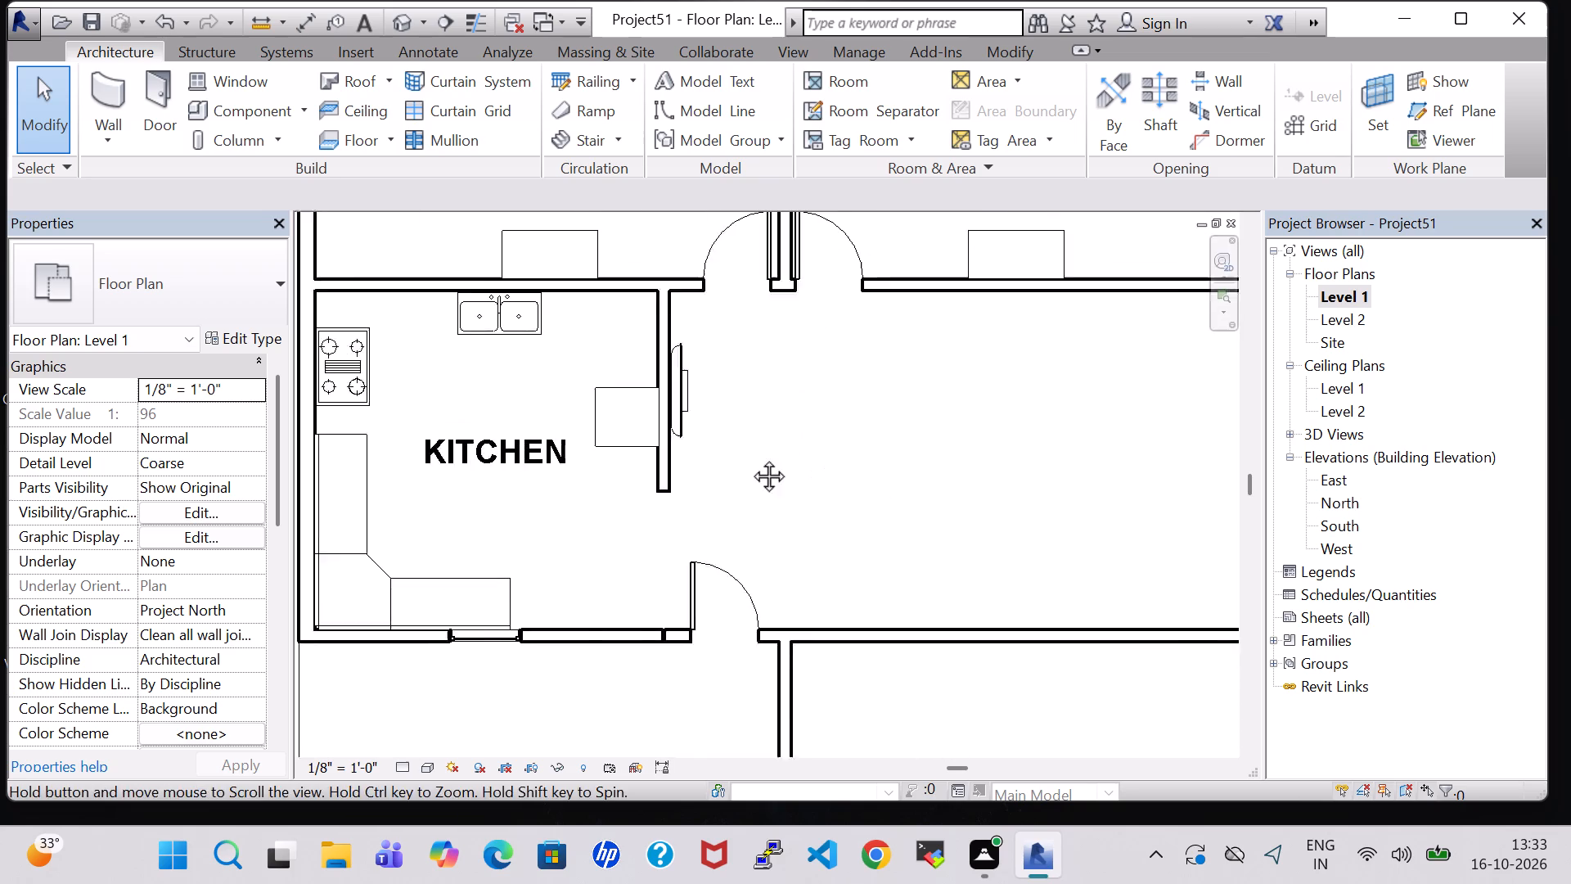
pyautogui.moveTo(750, 458); pyautogui.dragTo(727, 458, button='middle')
pyautogui.scroll(-3, 727, 458)
pyautogui.moveTo(730, 458); pyautogui.dragTo(649, 479, button='middle')
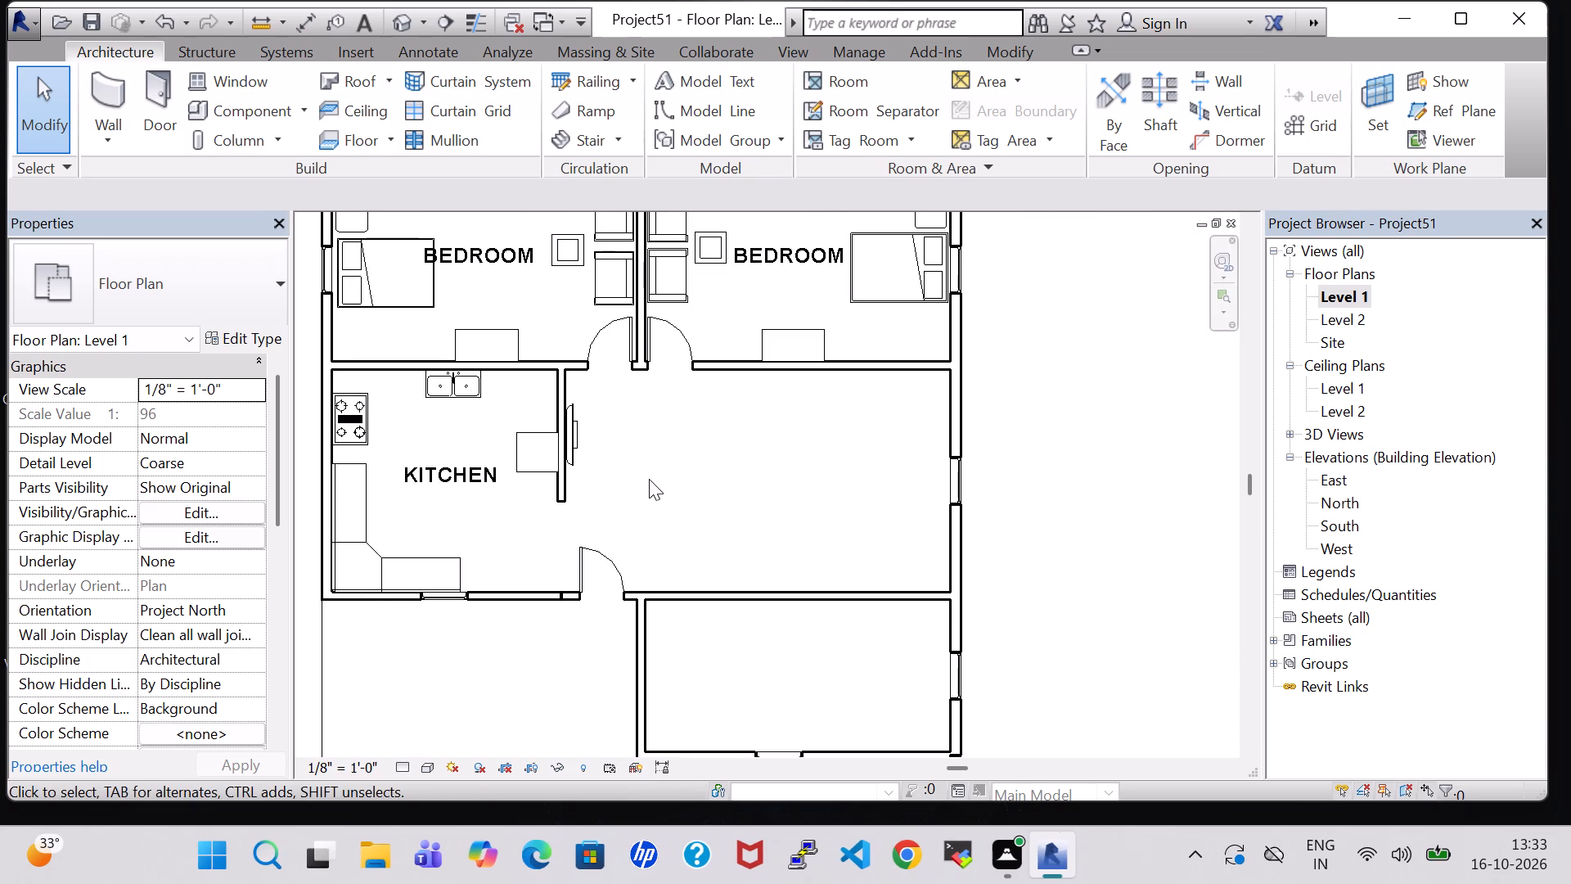
pyautogui.click(264, 102)
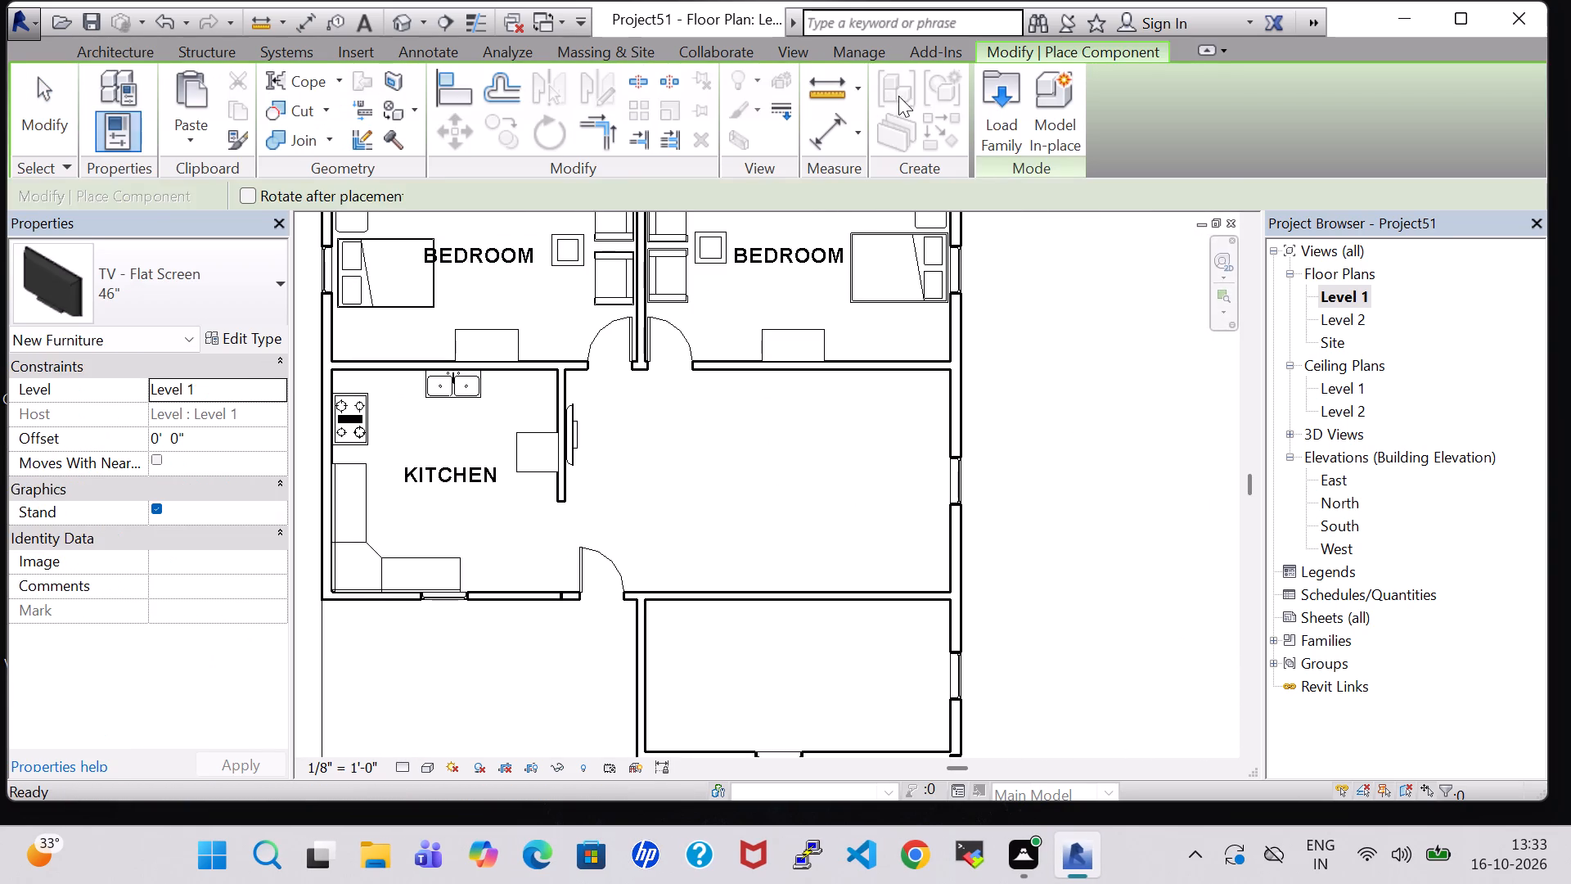
pyautogui.click(1000, 112)
pyautogui.doubleClick(886, 557)
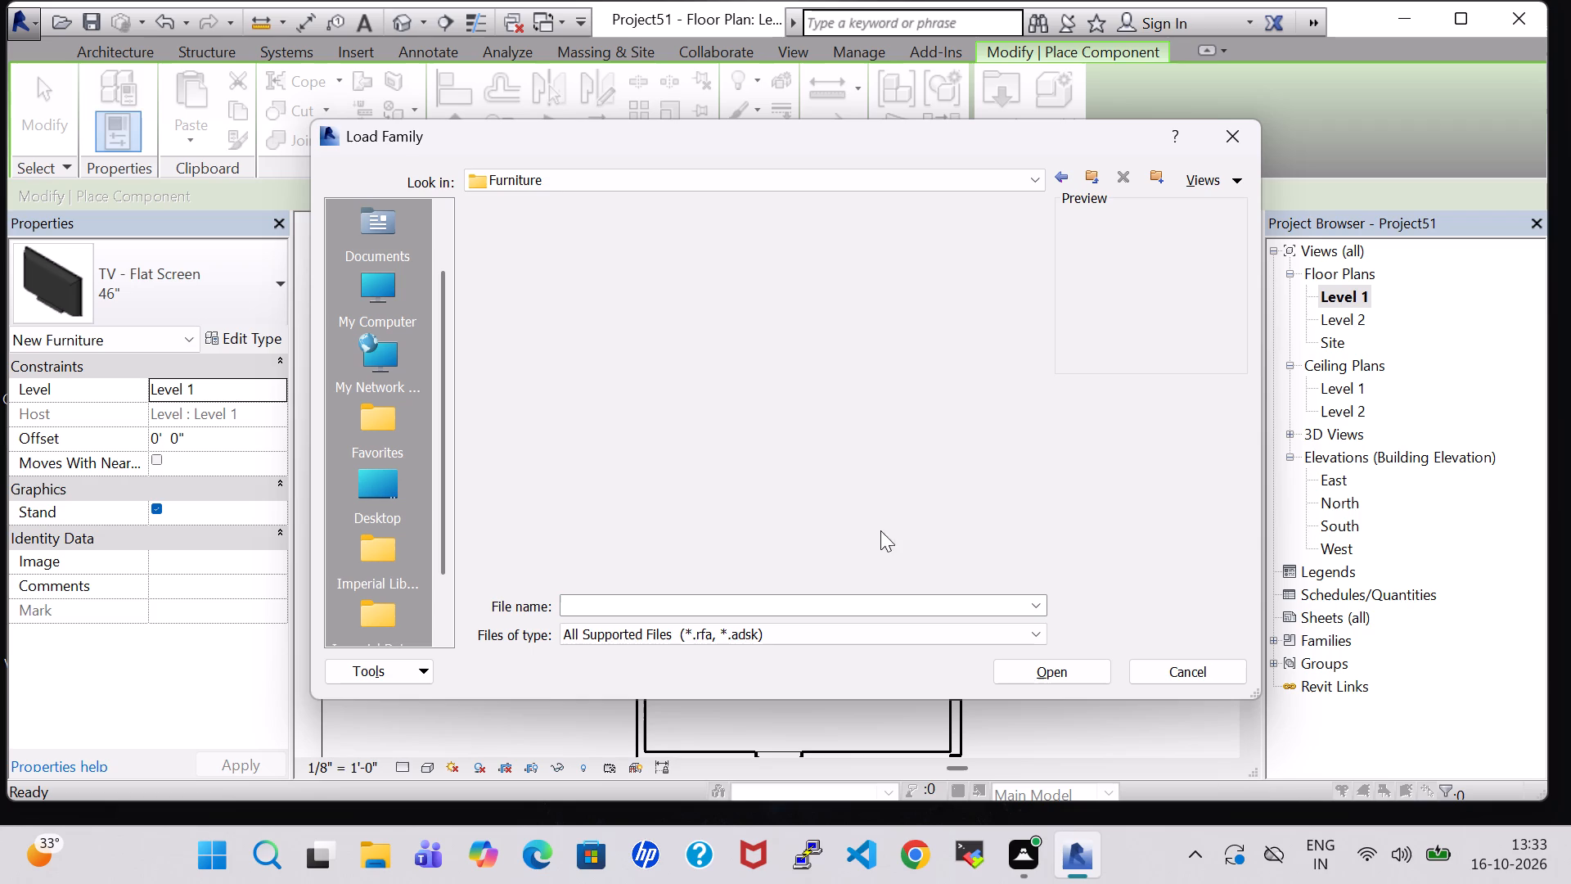
pyautogui.doubleClick(824, 286)
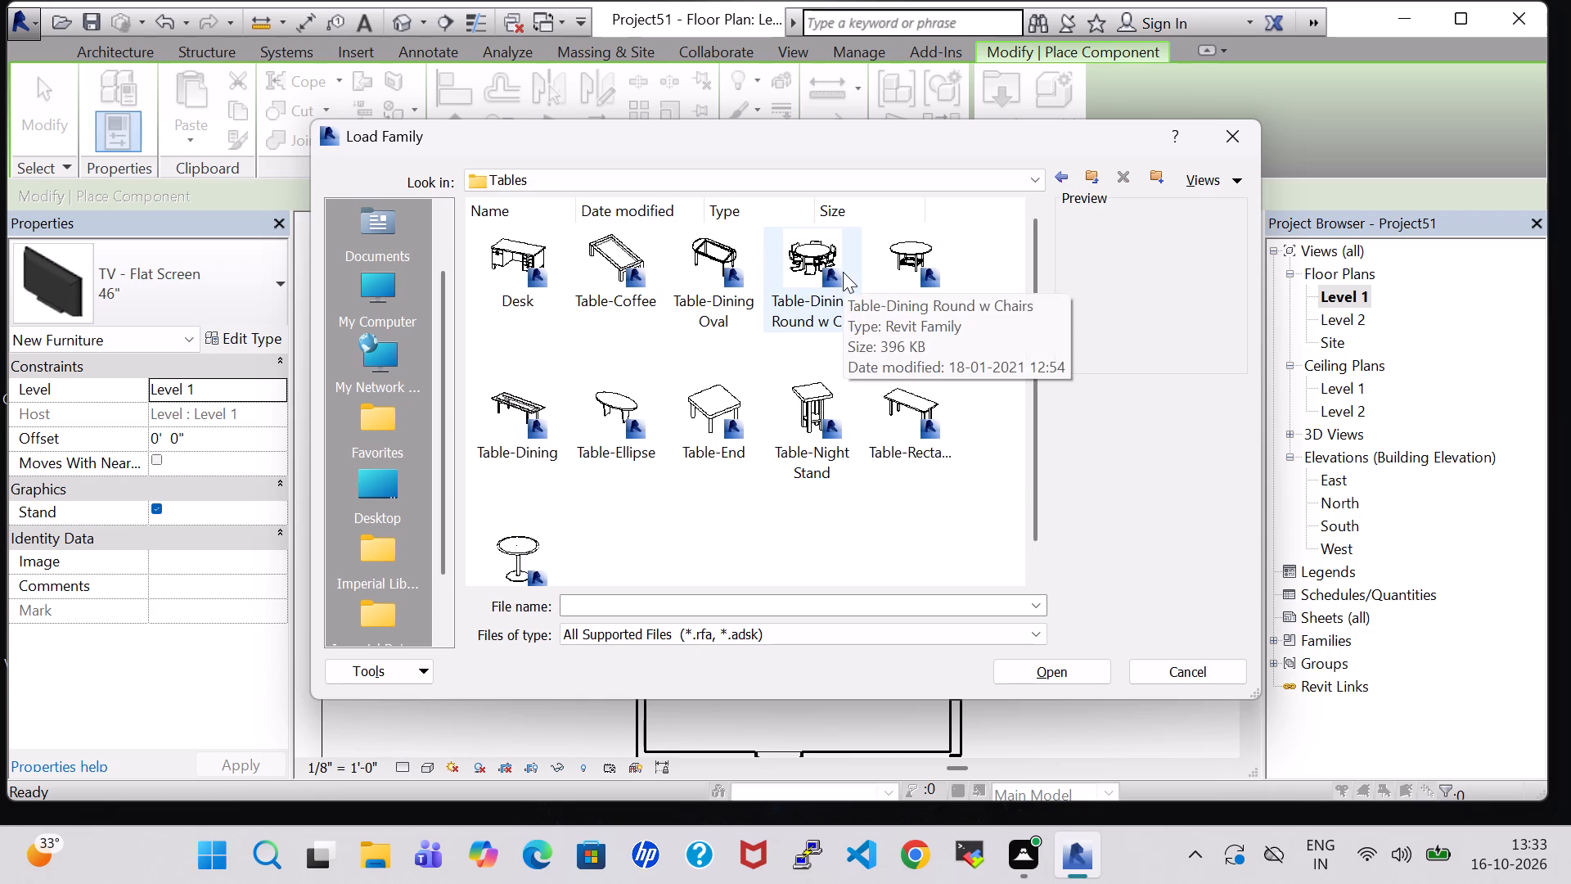
pyautogui.click(813, 272)
pyautogui.click(1046, 661)
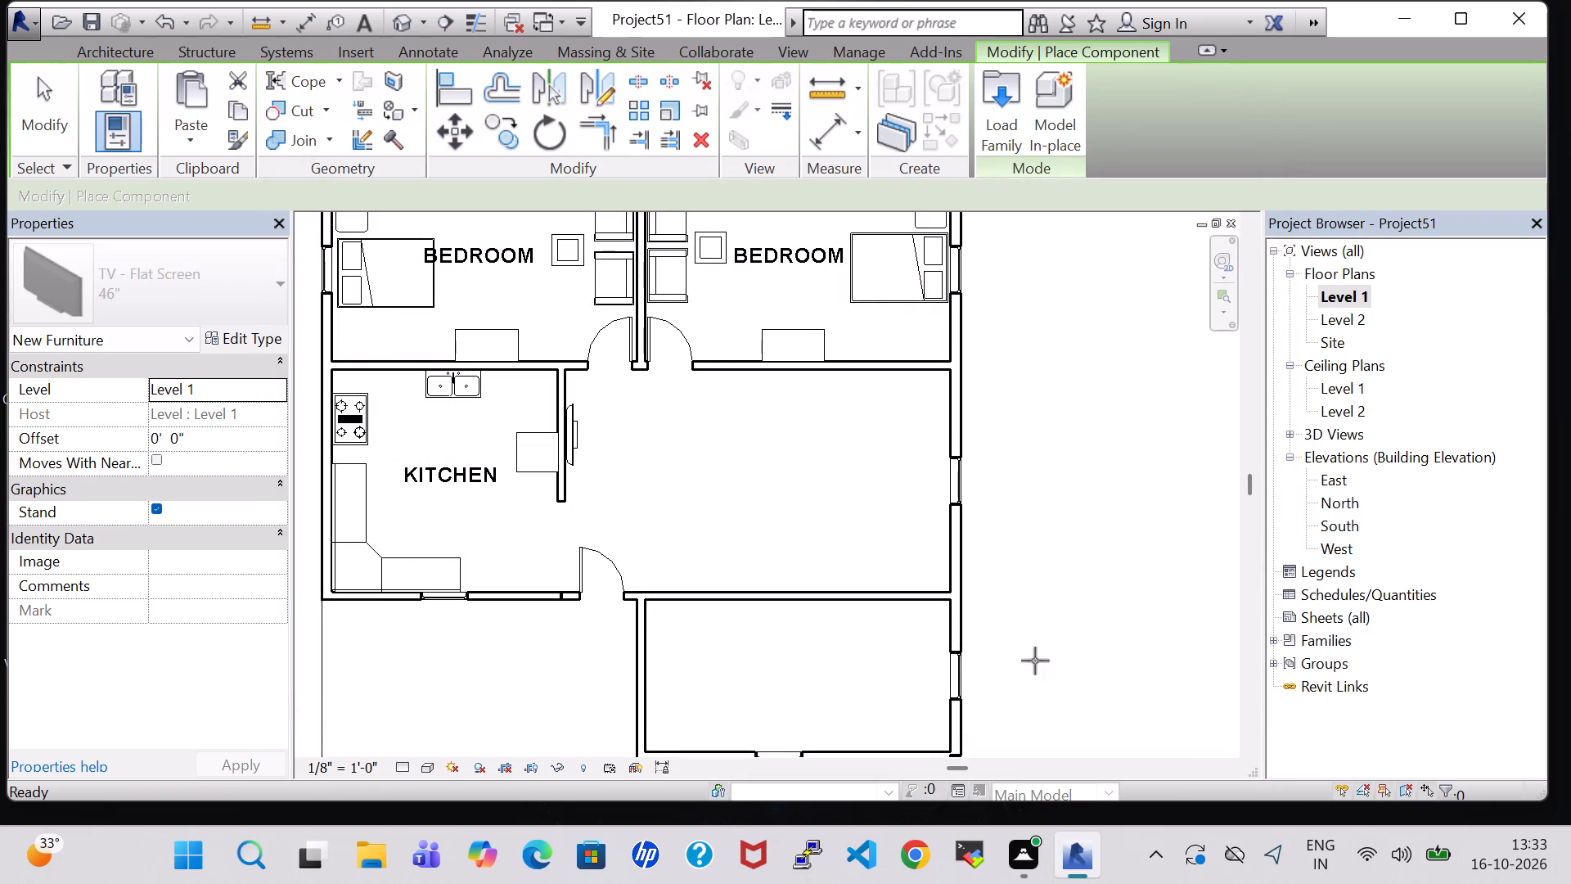
# Place the 36" diameter round dining table in the large room's southeast area, about 7' 0" from the east wall and 11' 11" from the north wall.
pyautogui.scroll(2, 845, 553)
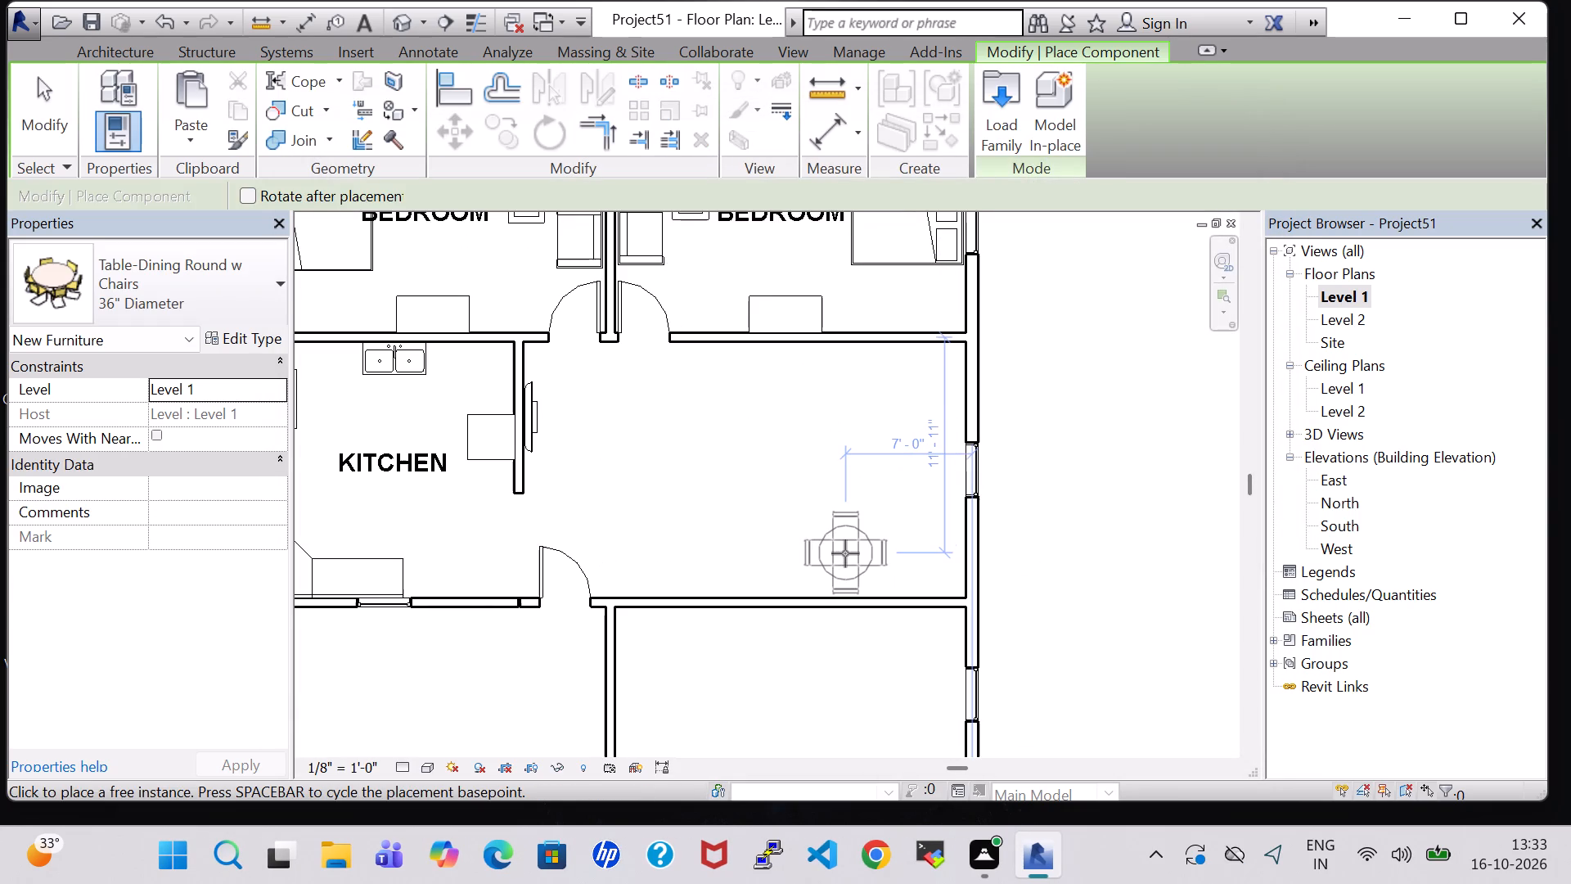
pyautogui.click(845, 553)
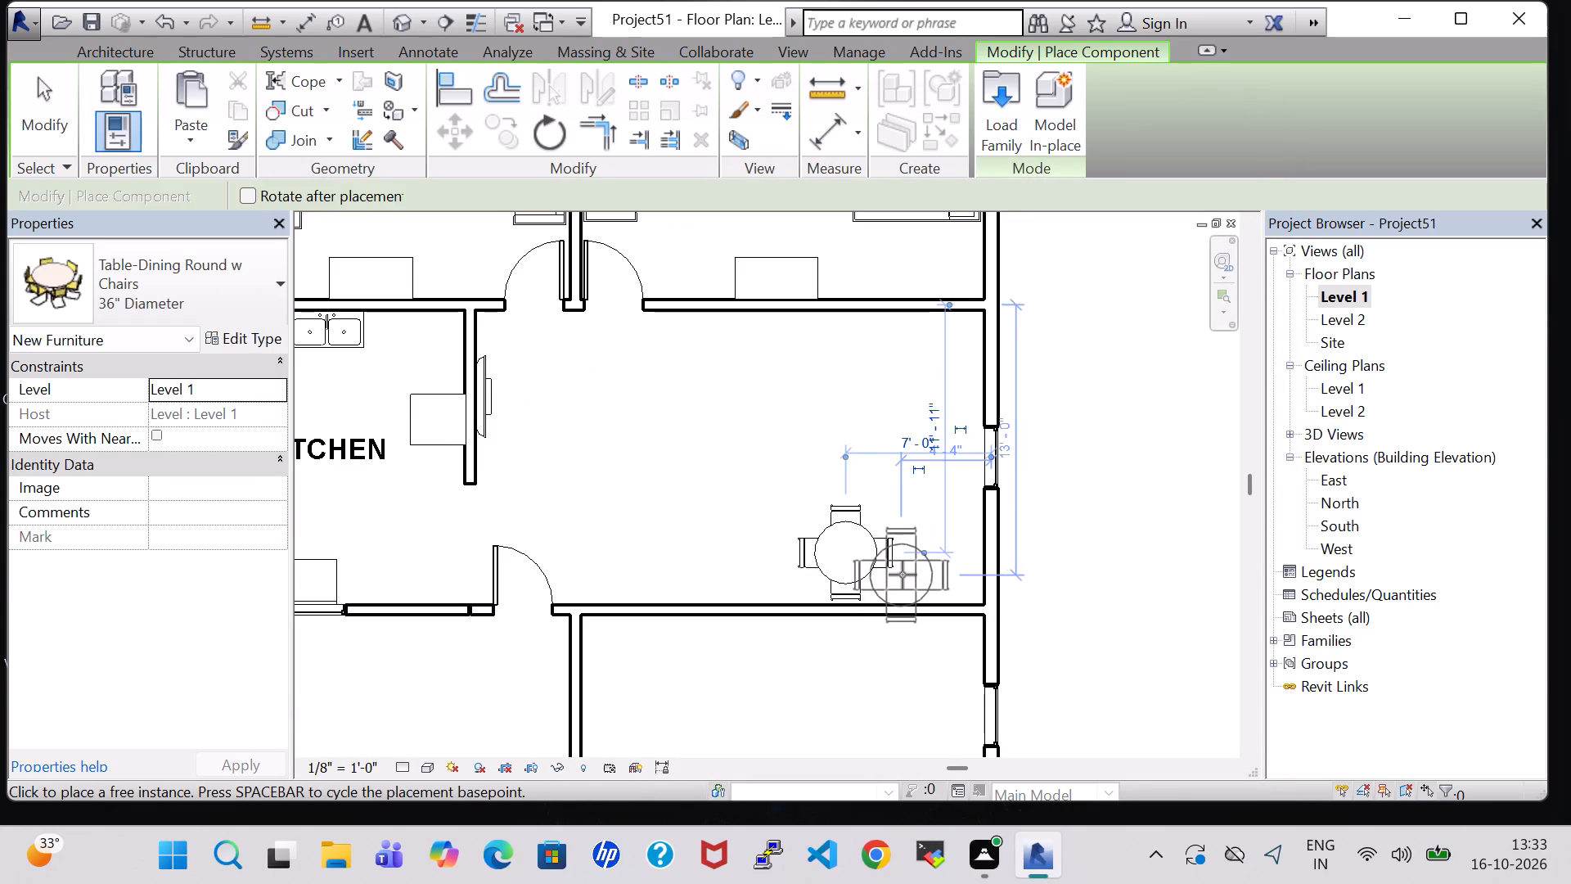
pyautogui.press('Escape')
pyautogui.press('Escape')
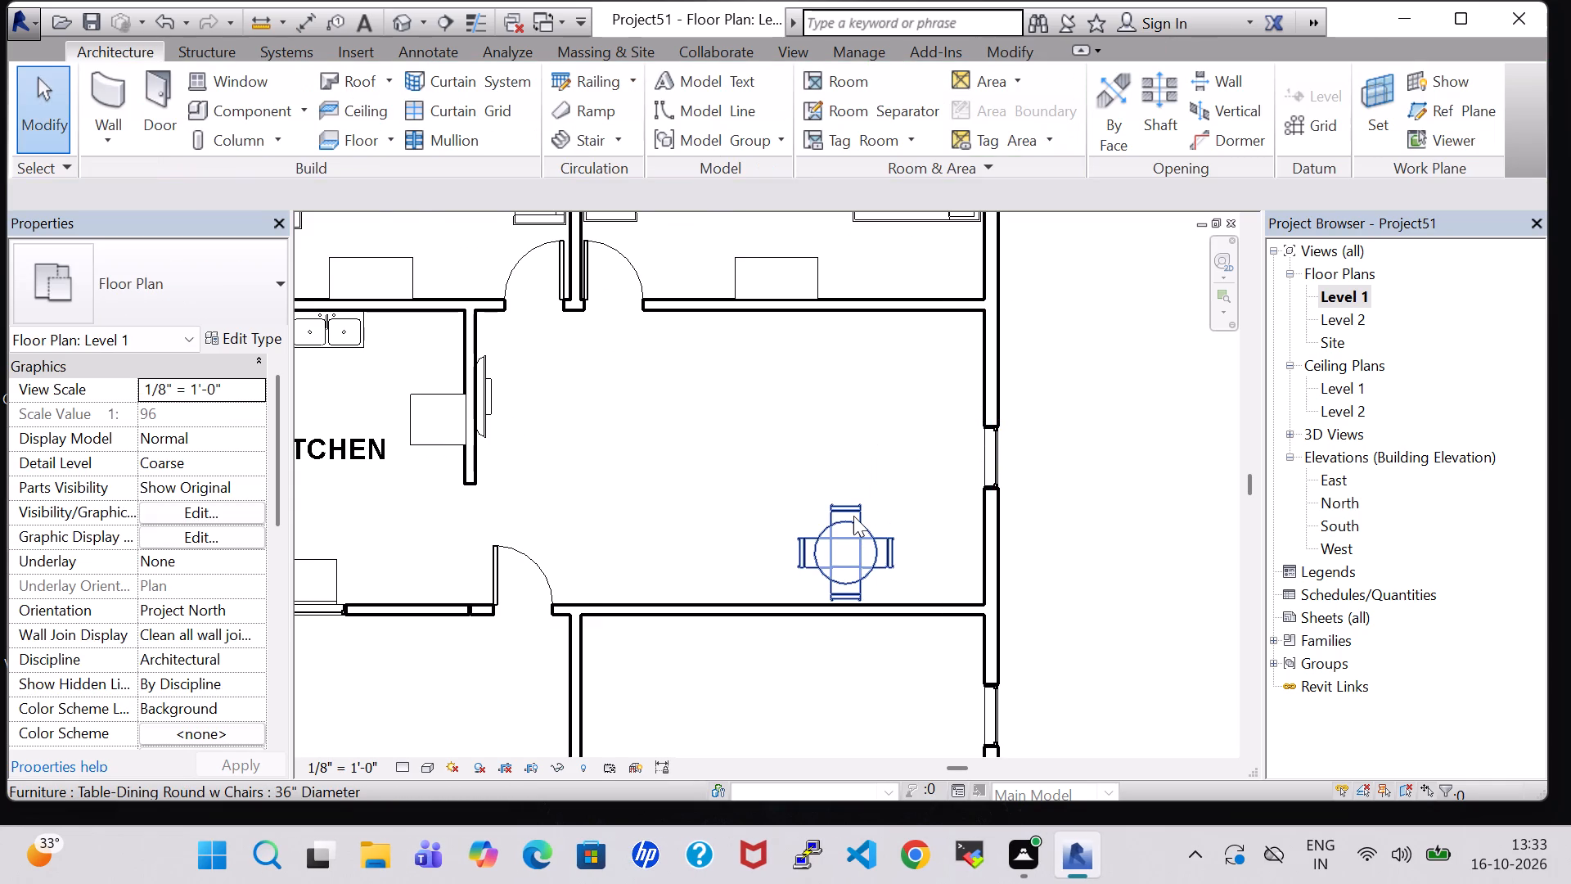
# Nudge the round dining table a short distance west, away from the large room's east wall.
pyautogui.scroll(-1, 853, 516)
pyautogui.press('Left')
pyautogui.press('Left')
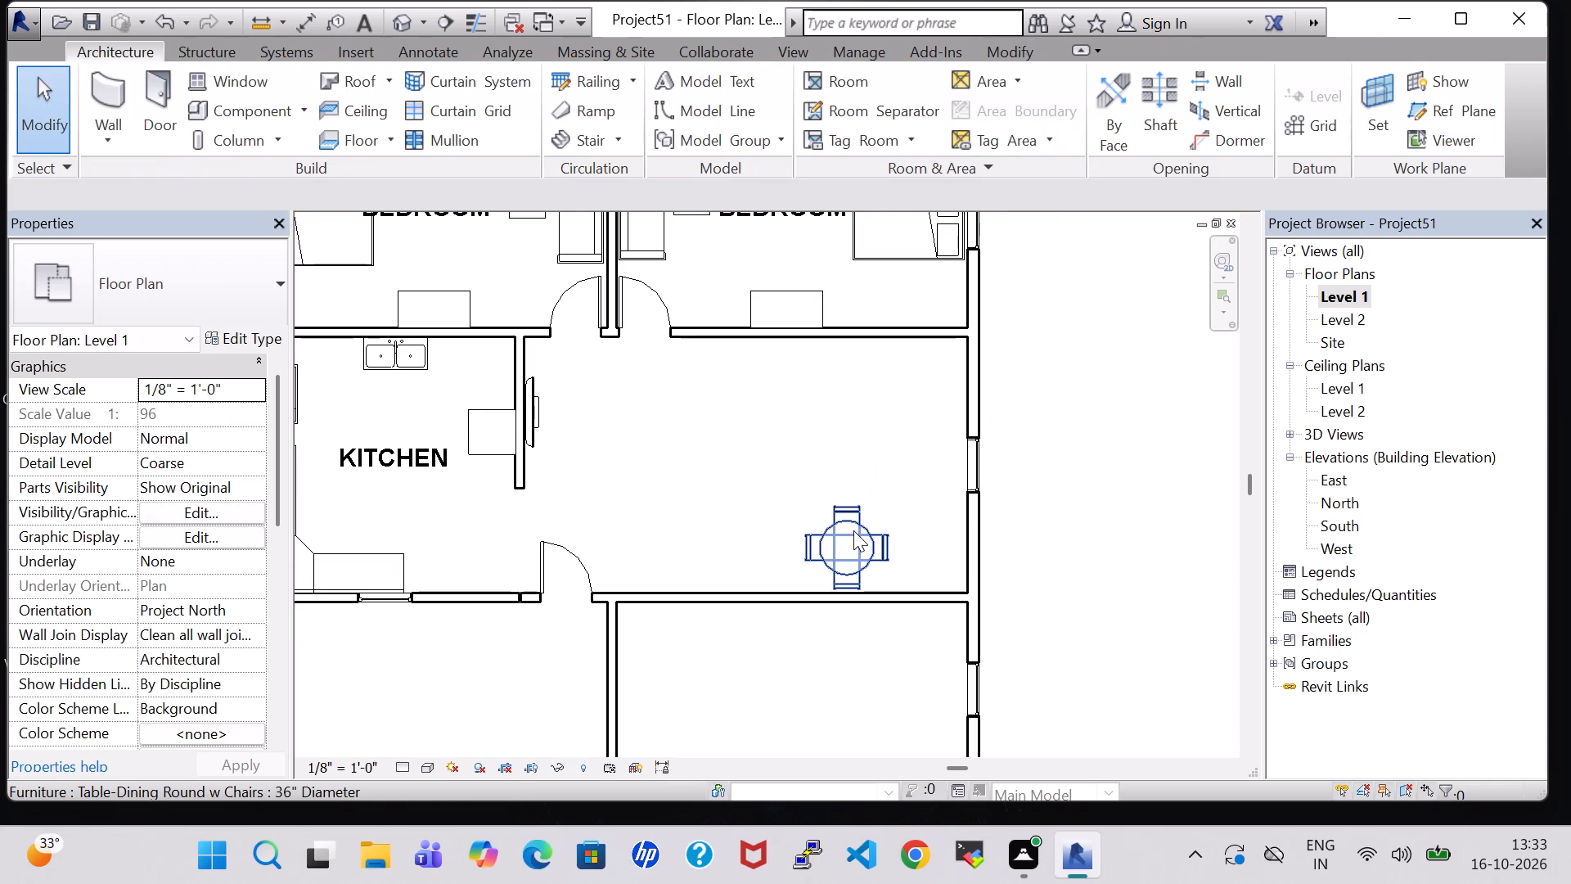
pyautogui.click(853, 530)
pyautogui.press('Left')
pyautogui.press('Left')
pyautogui.press('Left')
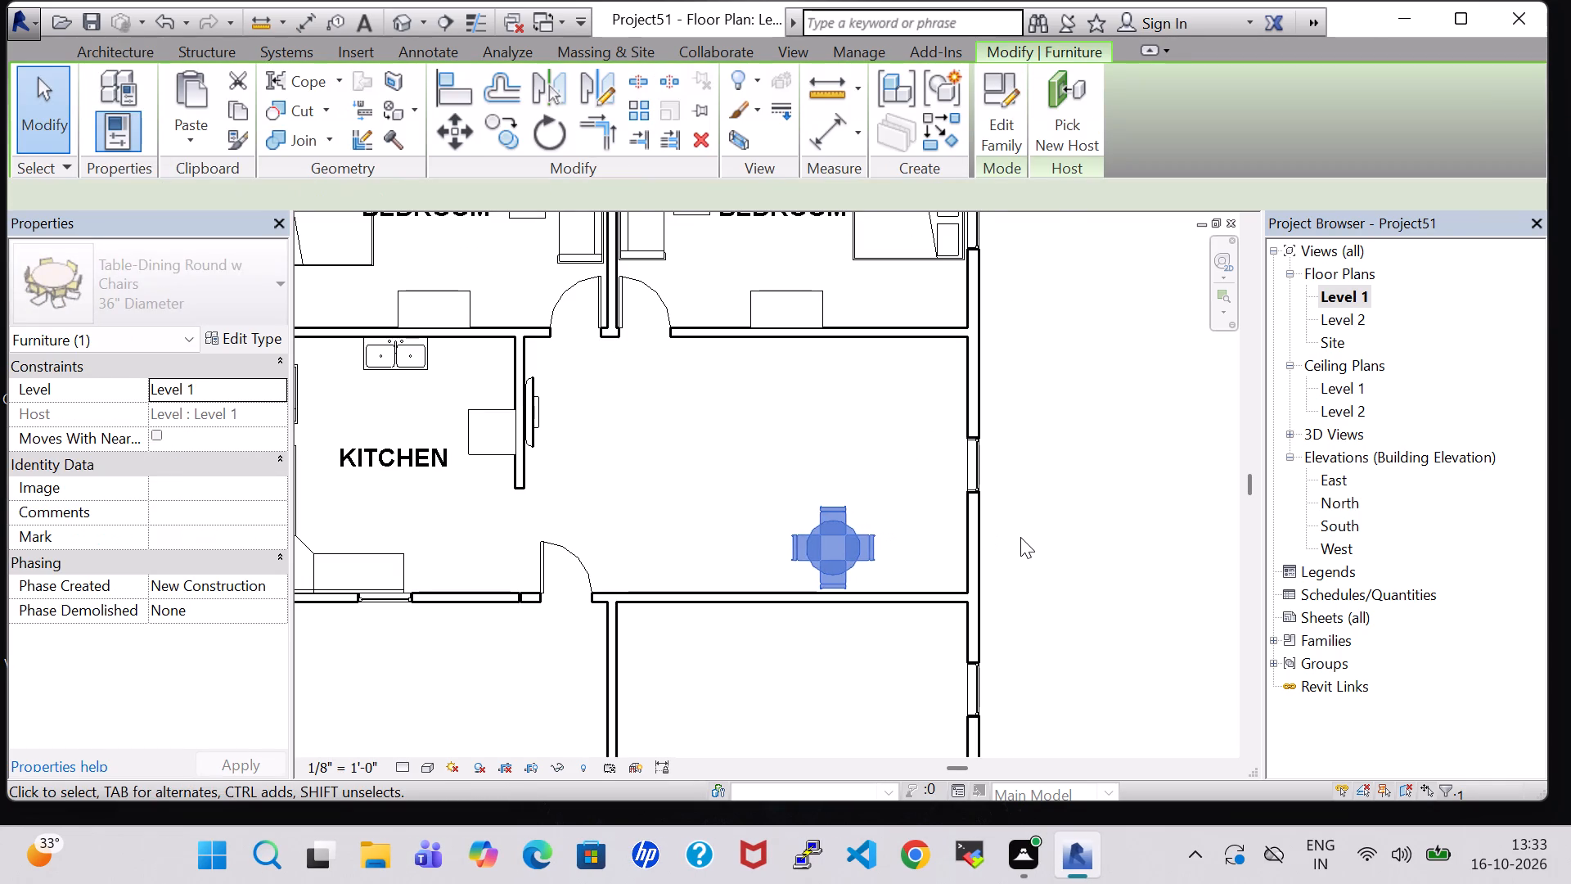
pyautogui.press('Left')
pyautogui.press('Left')
pyautogui.press('Left')
pyautogui.press('Left')
pyautogui.press('Left')
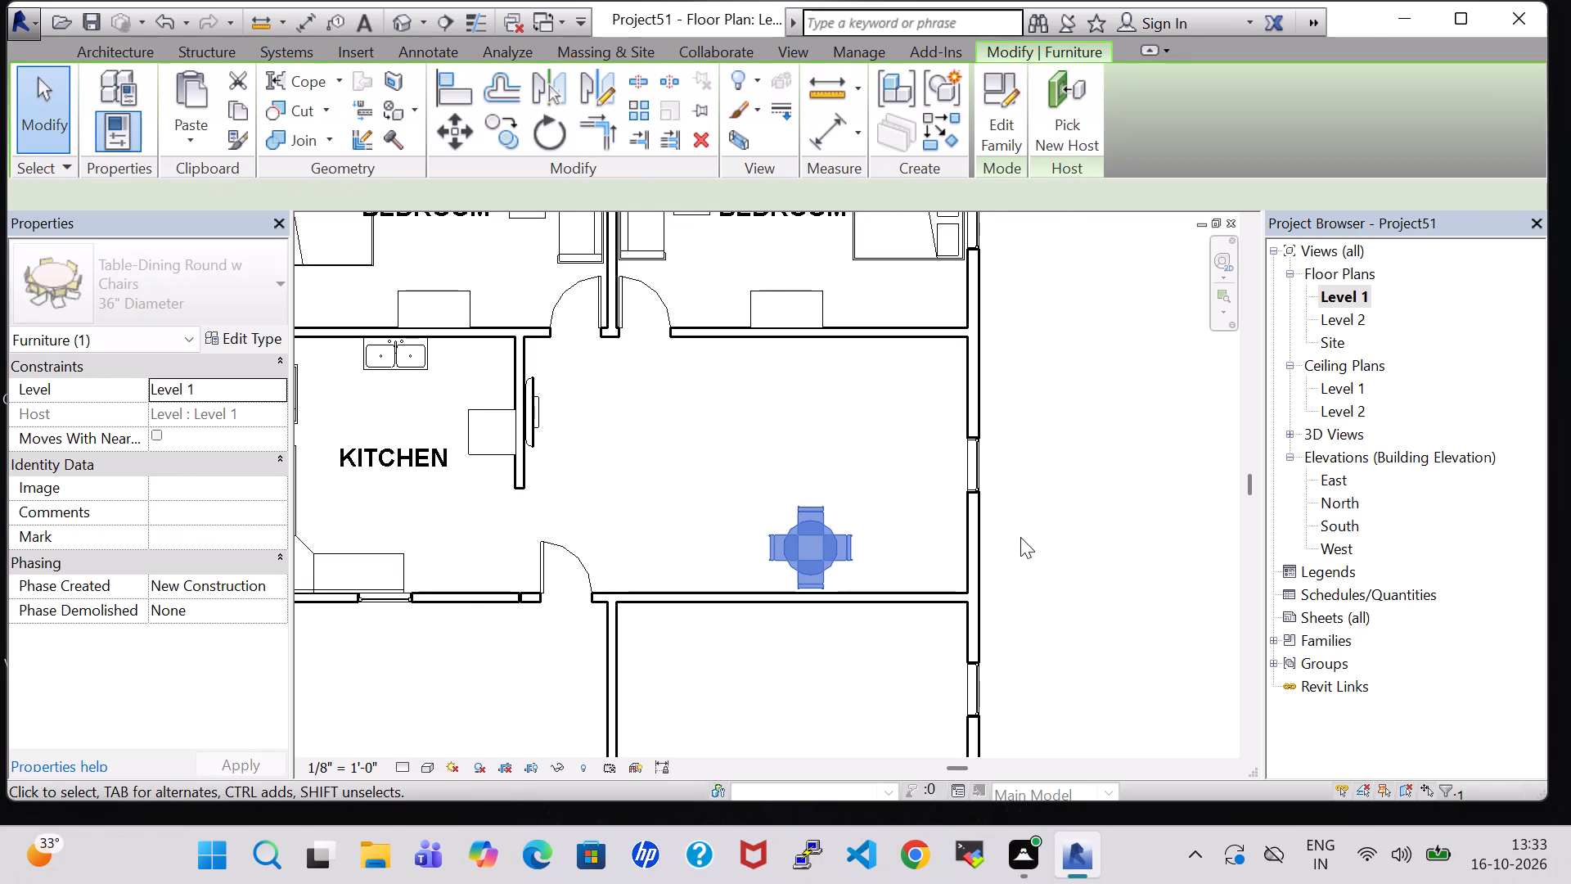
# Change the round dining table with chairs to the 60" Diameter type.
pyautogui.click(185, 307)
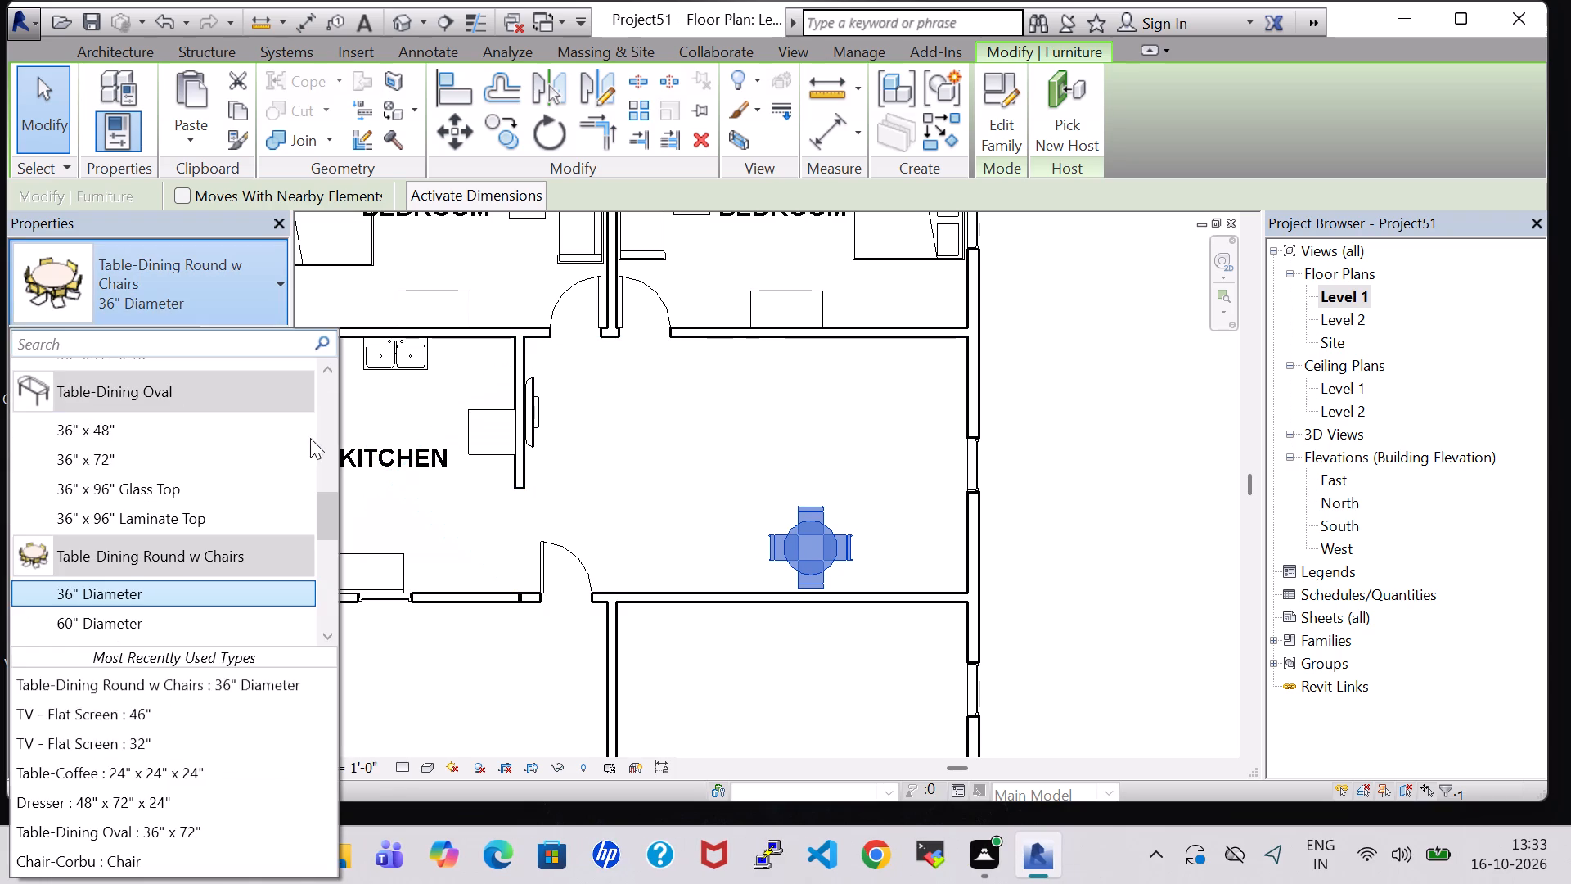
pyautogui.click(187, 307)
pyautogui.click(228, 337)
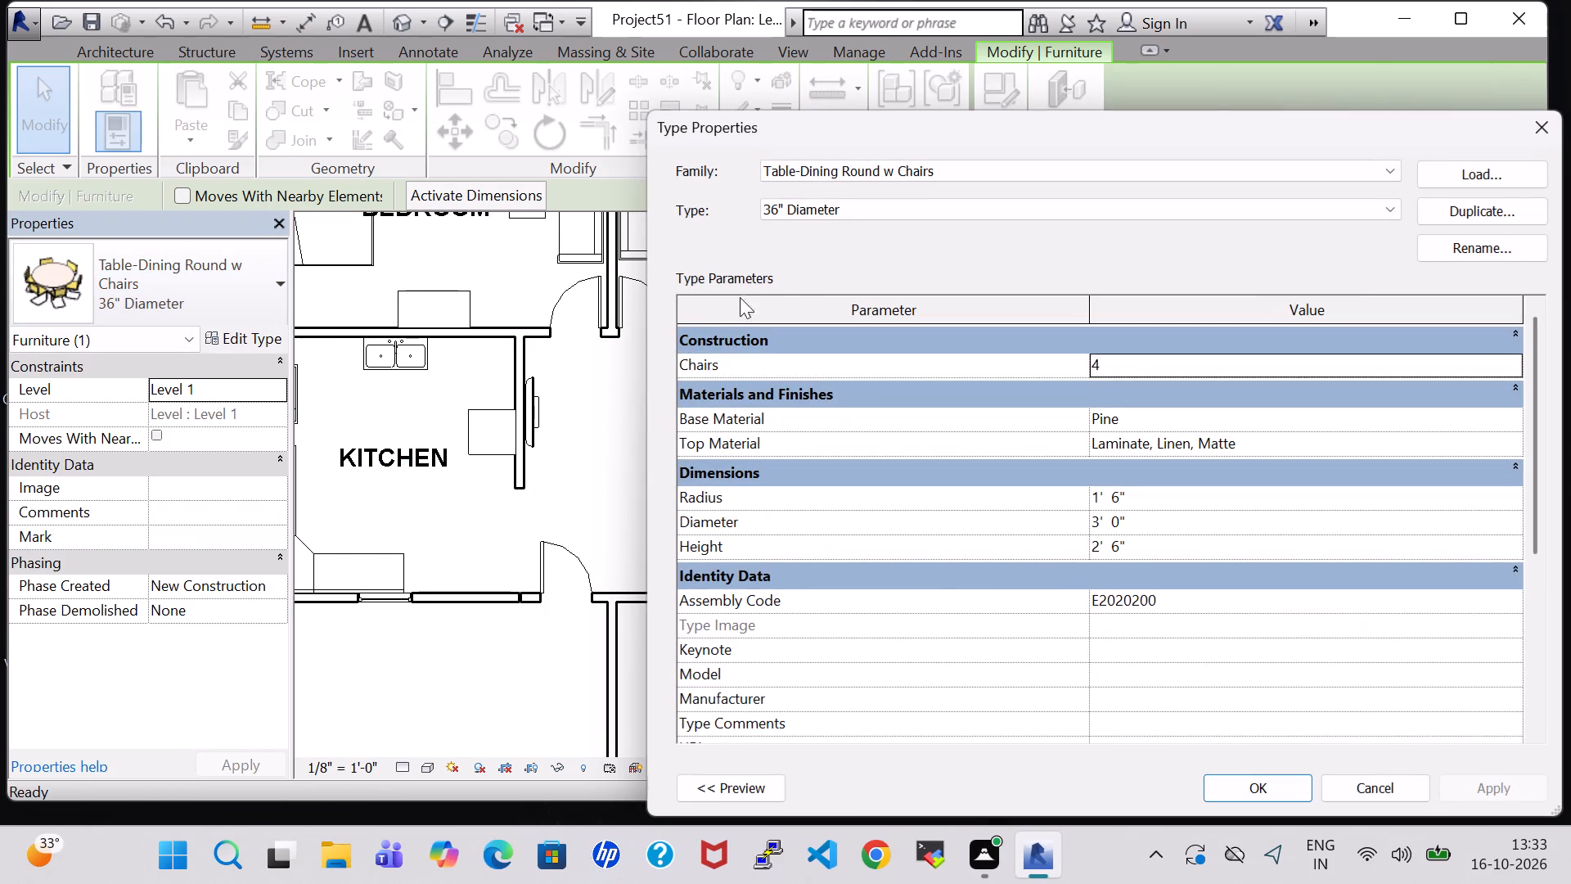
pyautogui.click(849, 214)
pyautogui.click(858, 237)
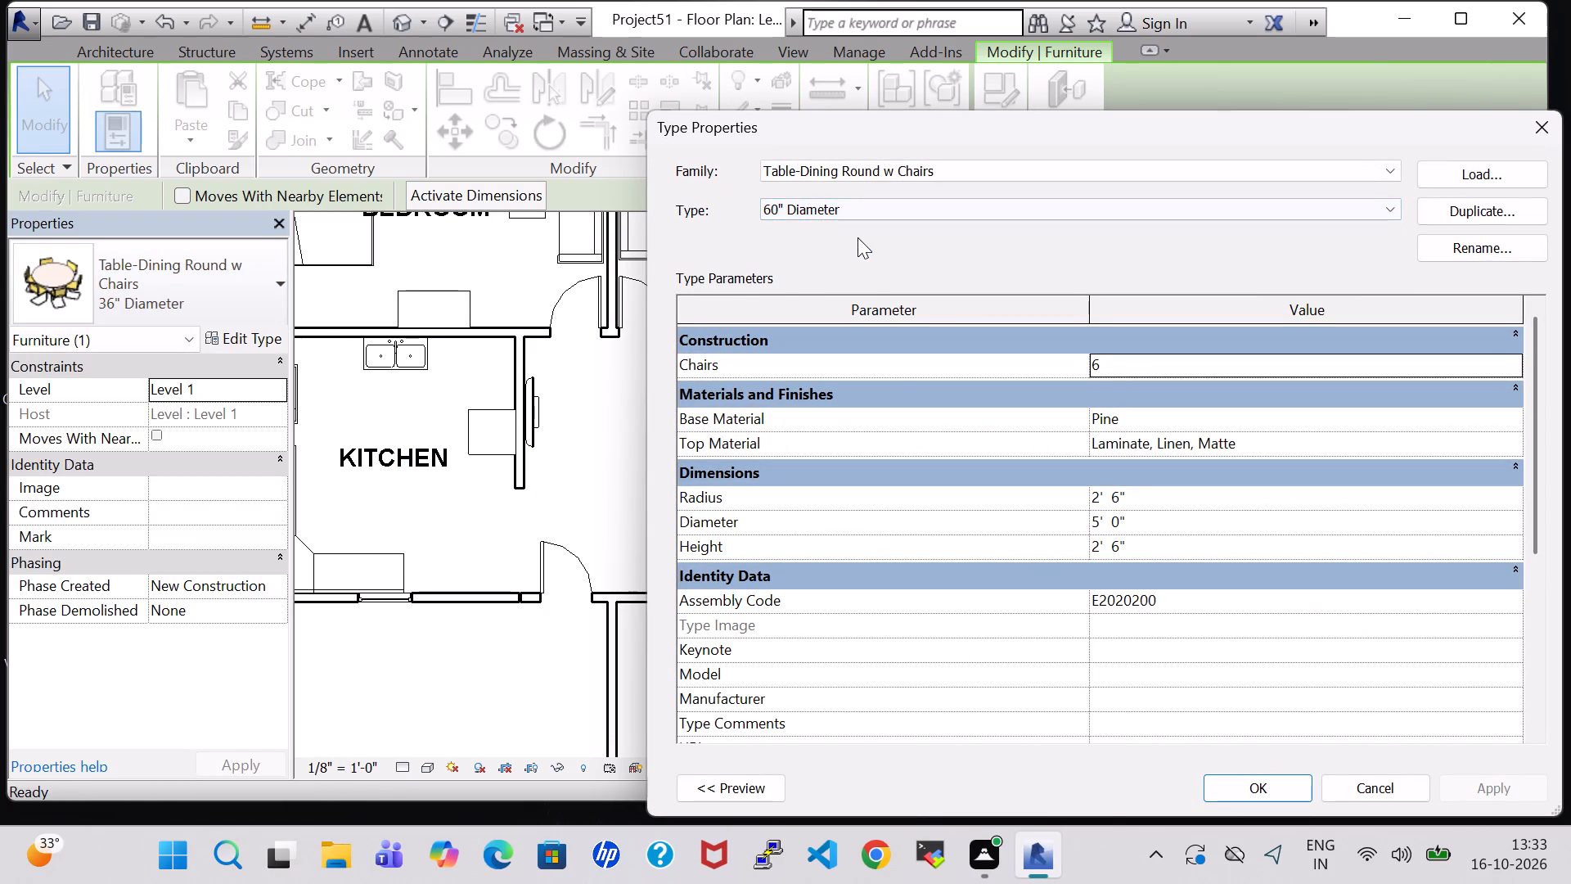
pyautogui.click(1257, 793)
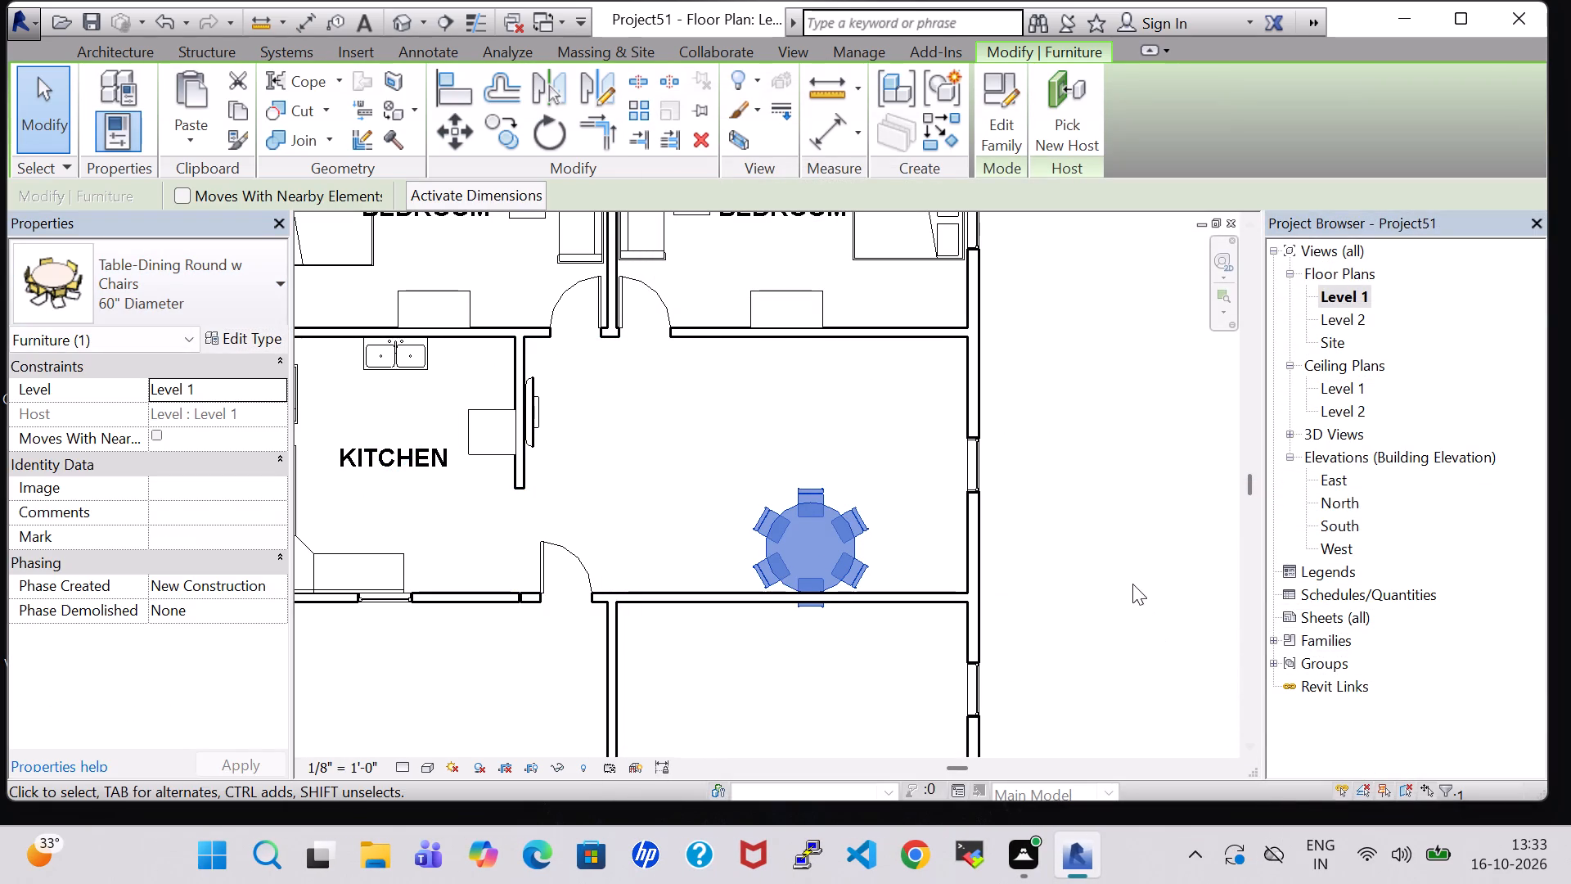
# Nudge the round dining table north by four increments, away from the large room's south wall.
pyautogui.press('Up')
pyautogui.press('Up')
pyautogui.press('Up')
pyautogui.press('Up')
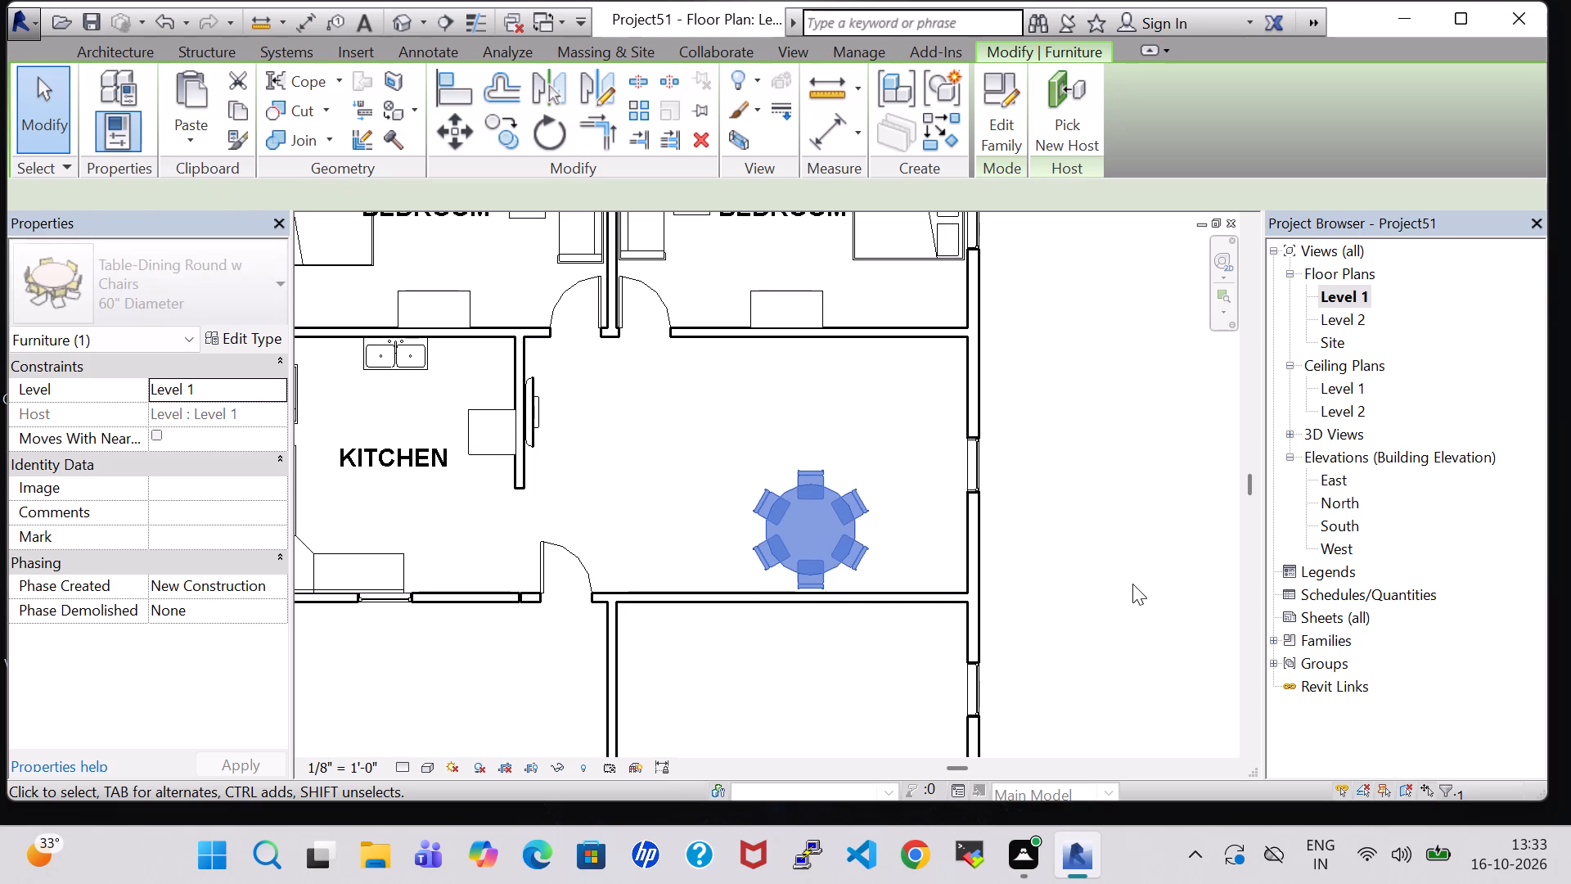
pyautogui.click(1123, 571)
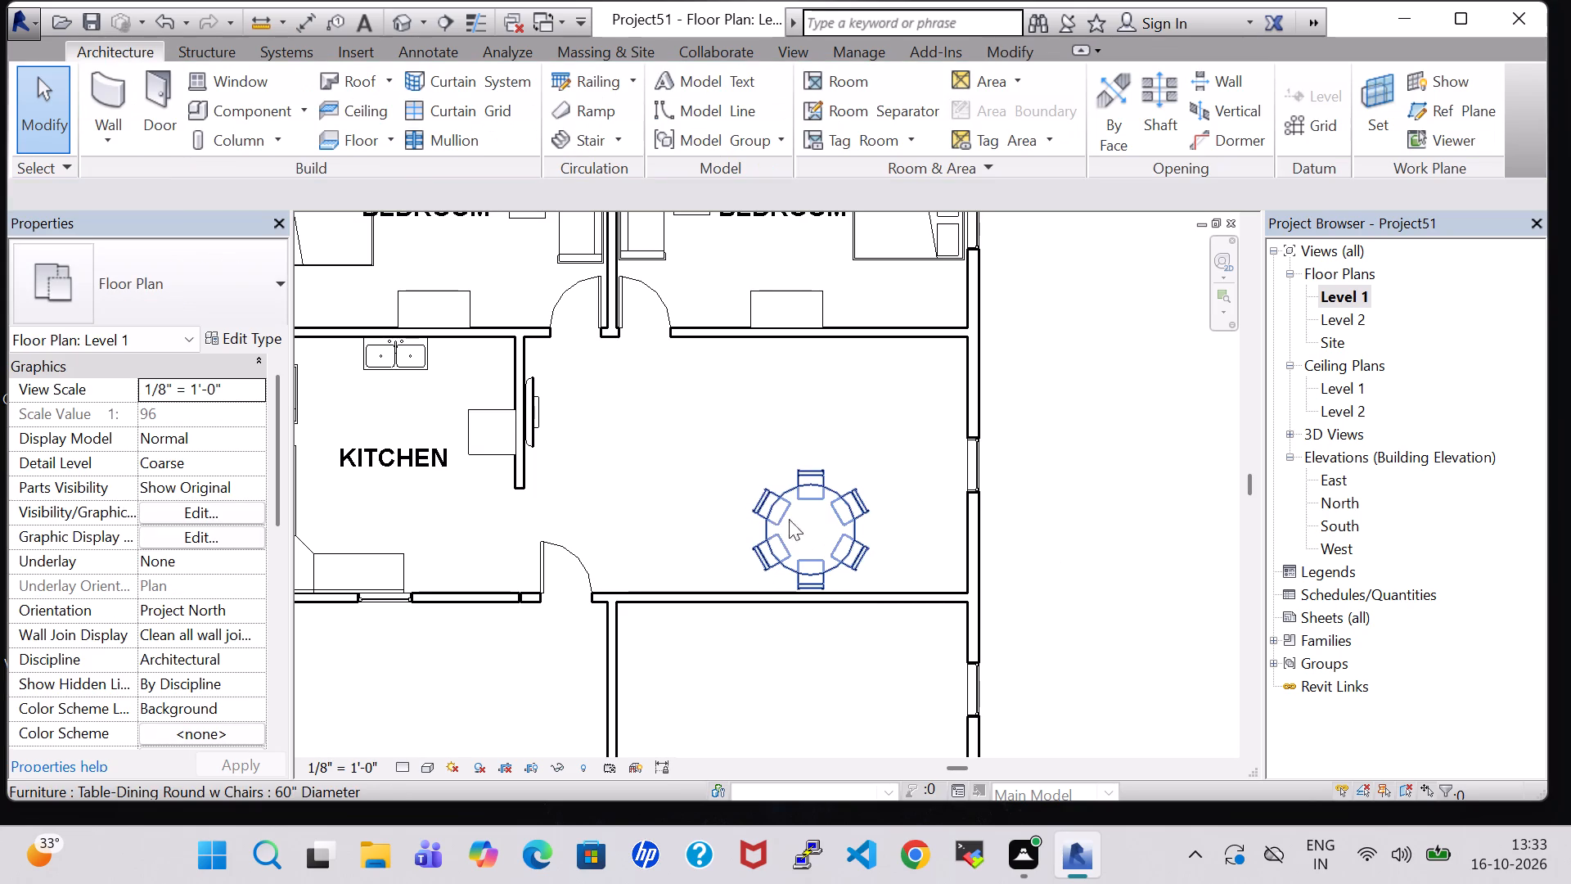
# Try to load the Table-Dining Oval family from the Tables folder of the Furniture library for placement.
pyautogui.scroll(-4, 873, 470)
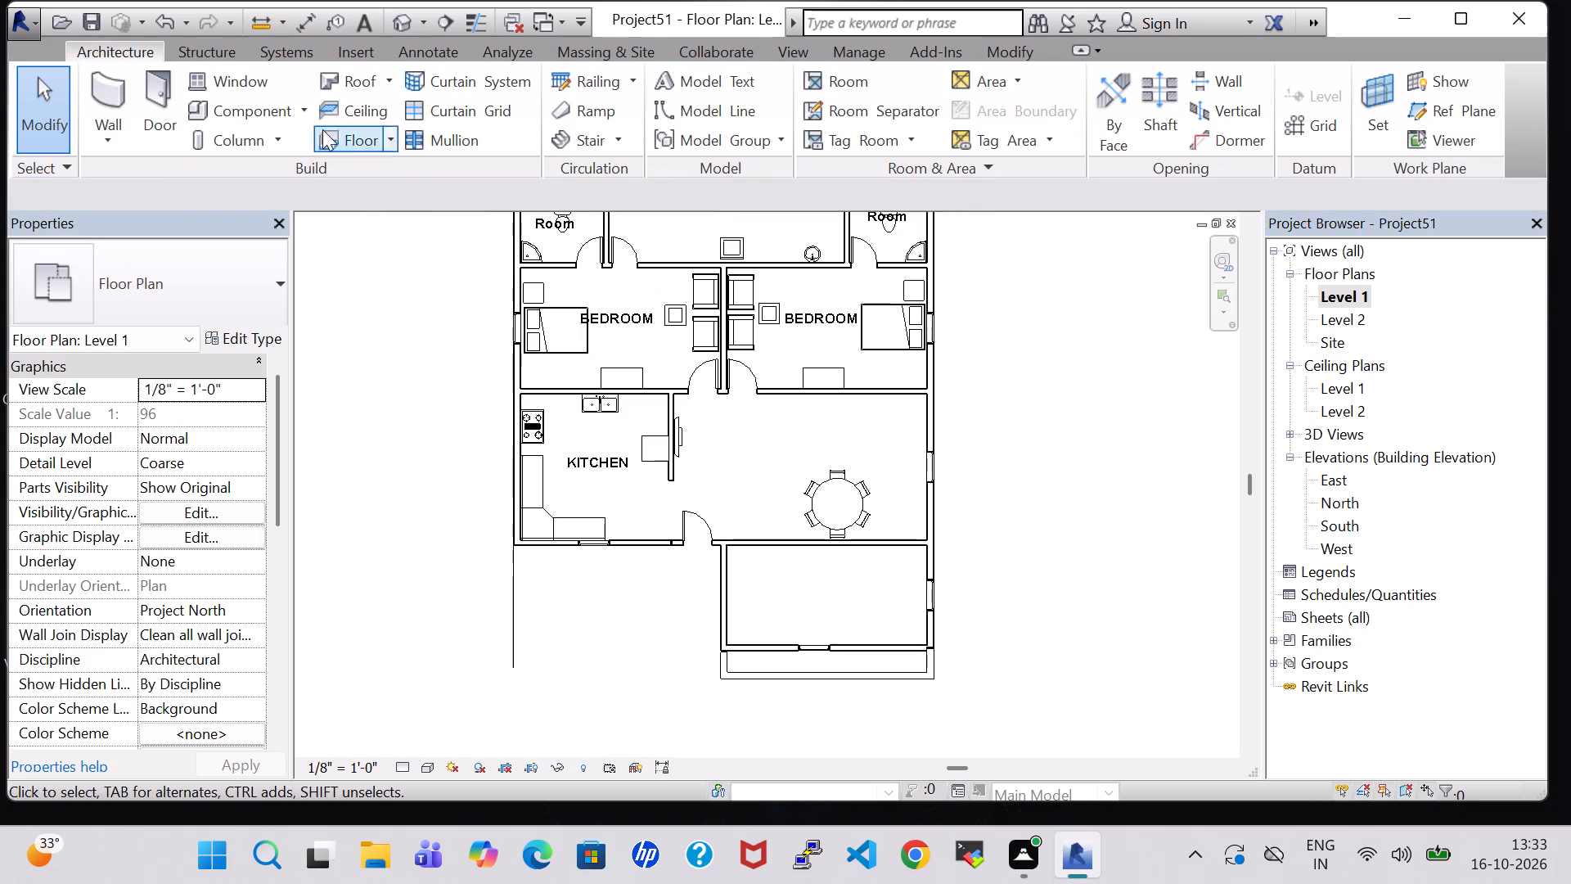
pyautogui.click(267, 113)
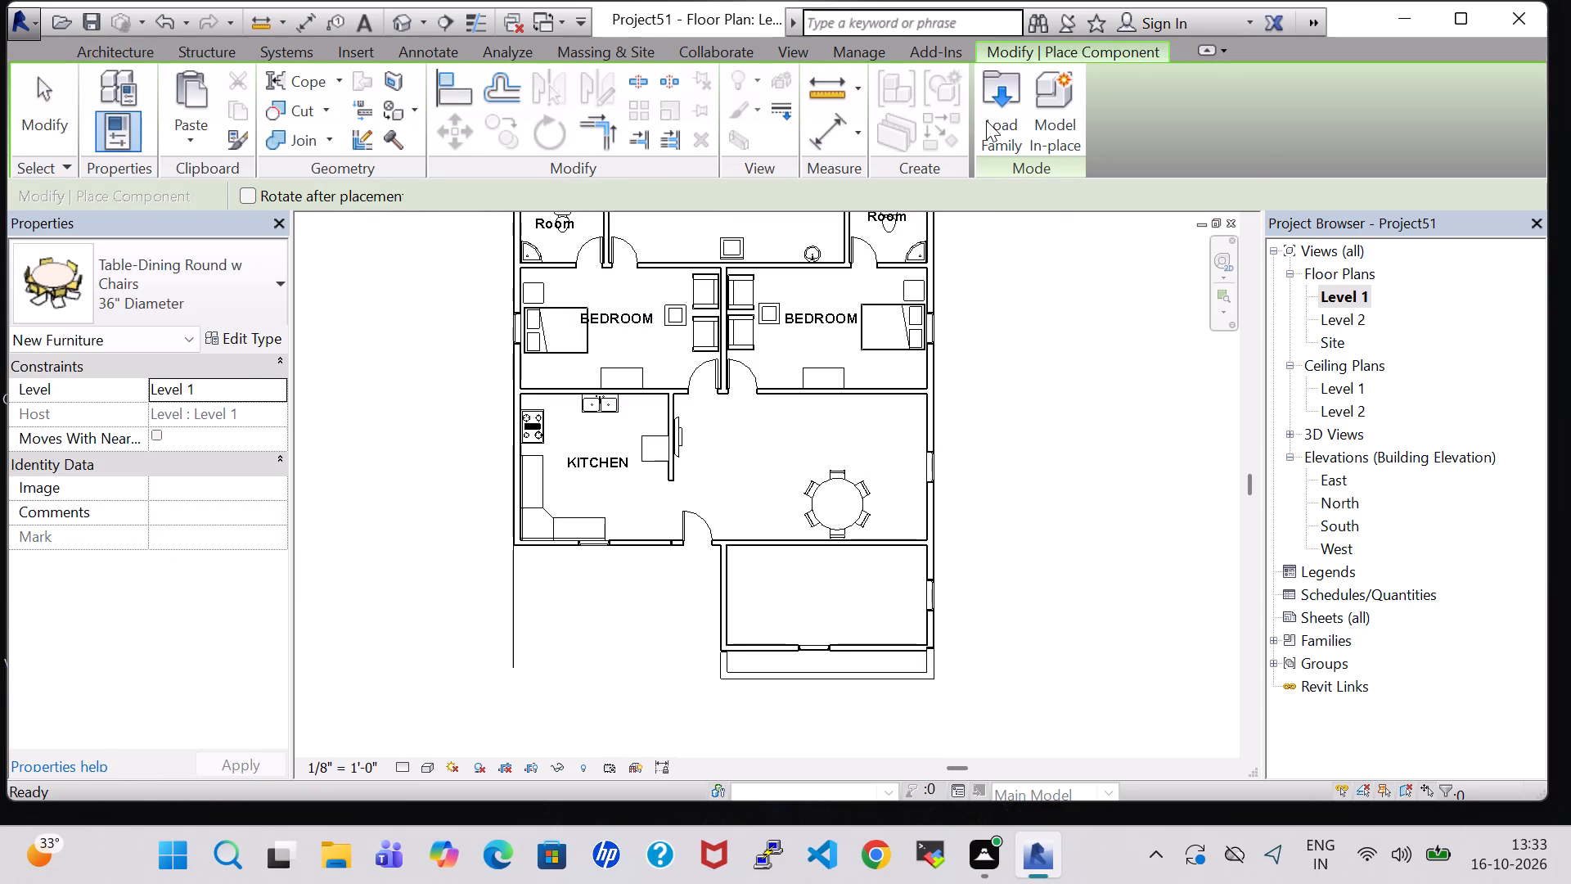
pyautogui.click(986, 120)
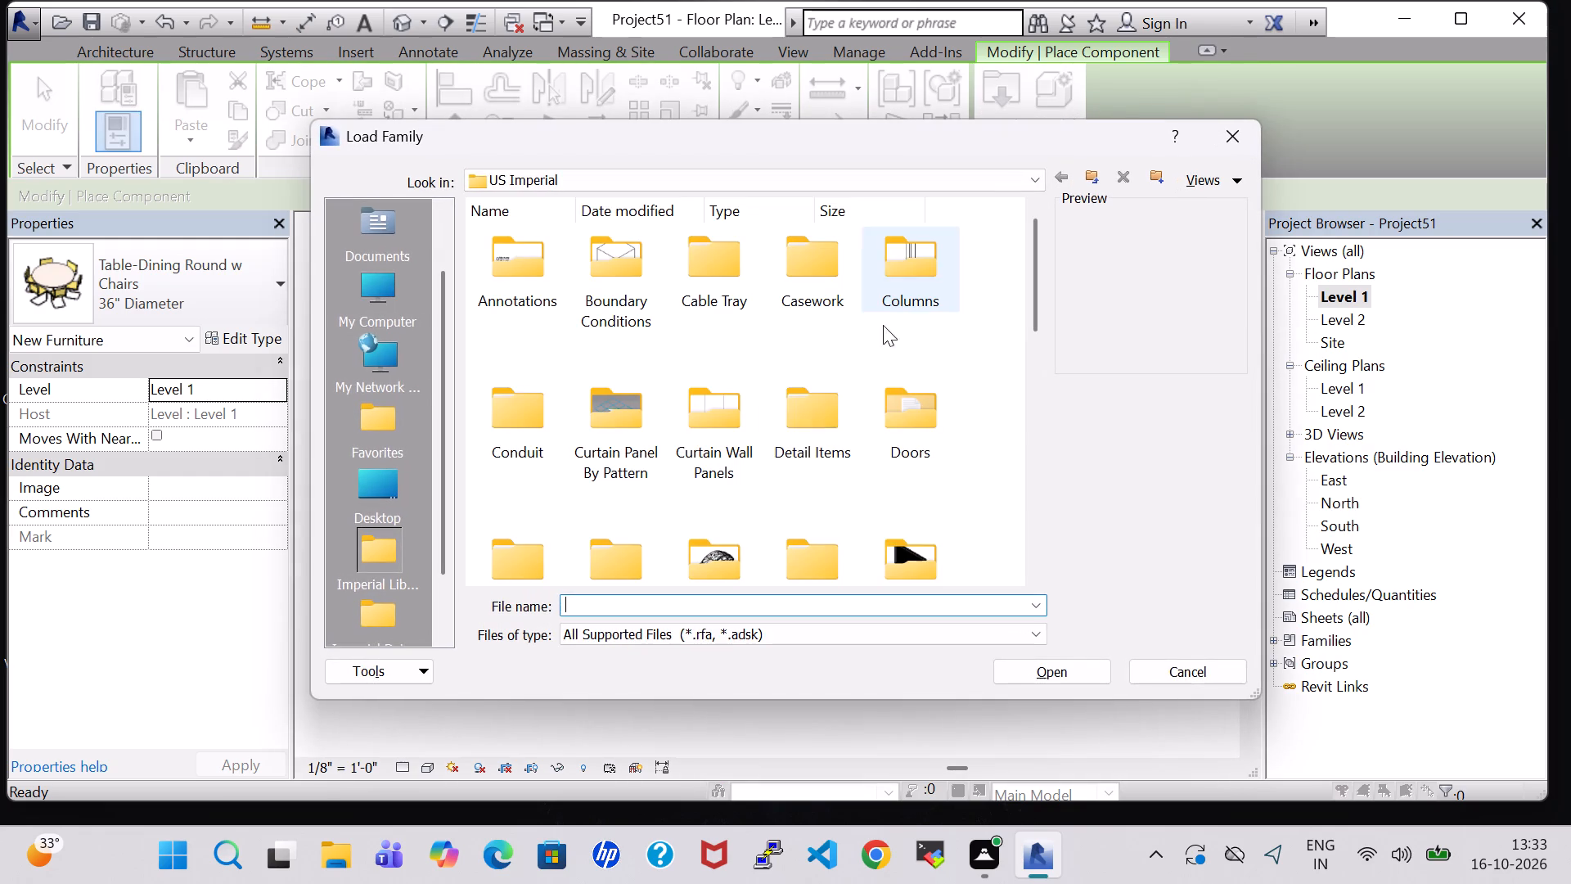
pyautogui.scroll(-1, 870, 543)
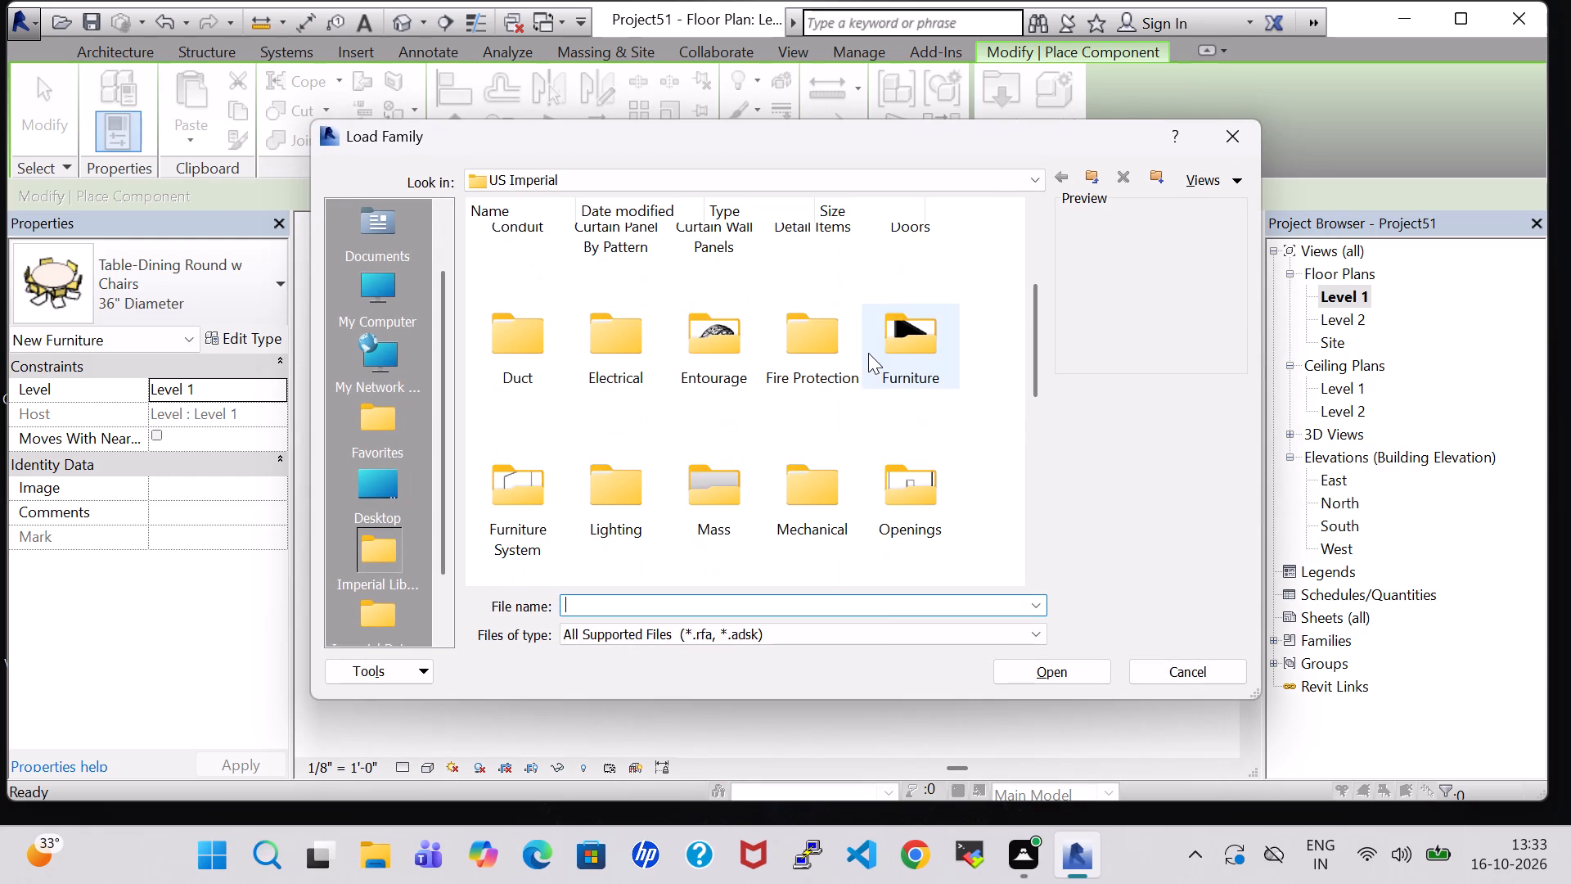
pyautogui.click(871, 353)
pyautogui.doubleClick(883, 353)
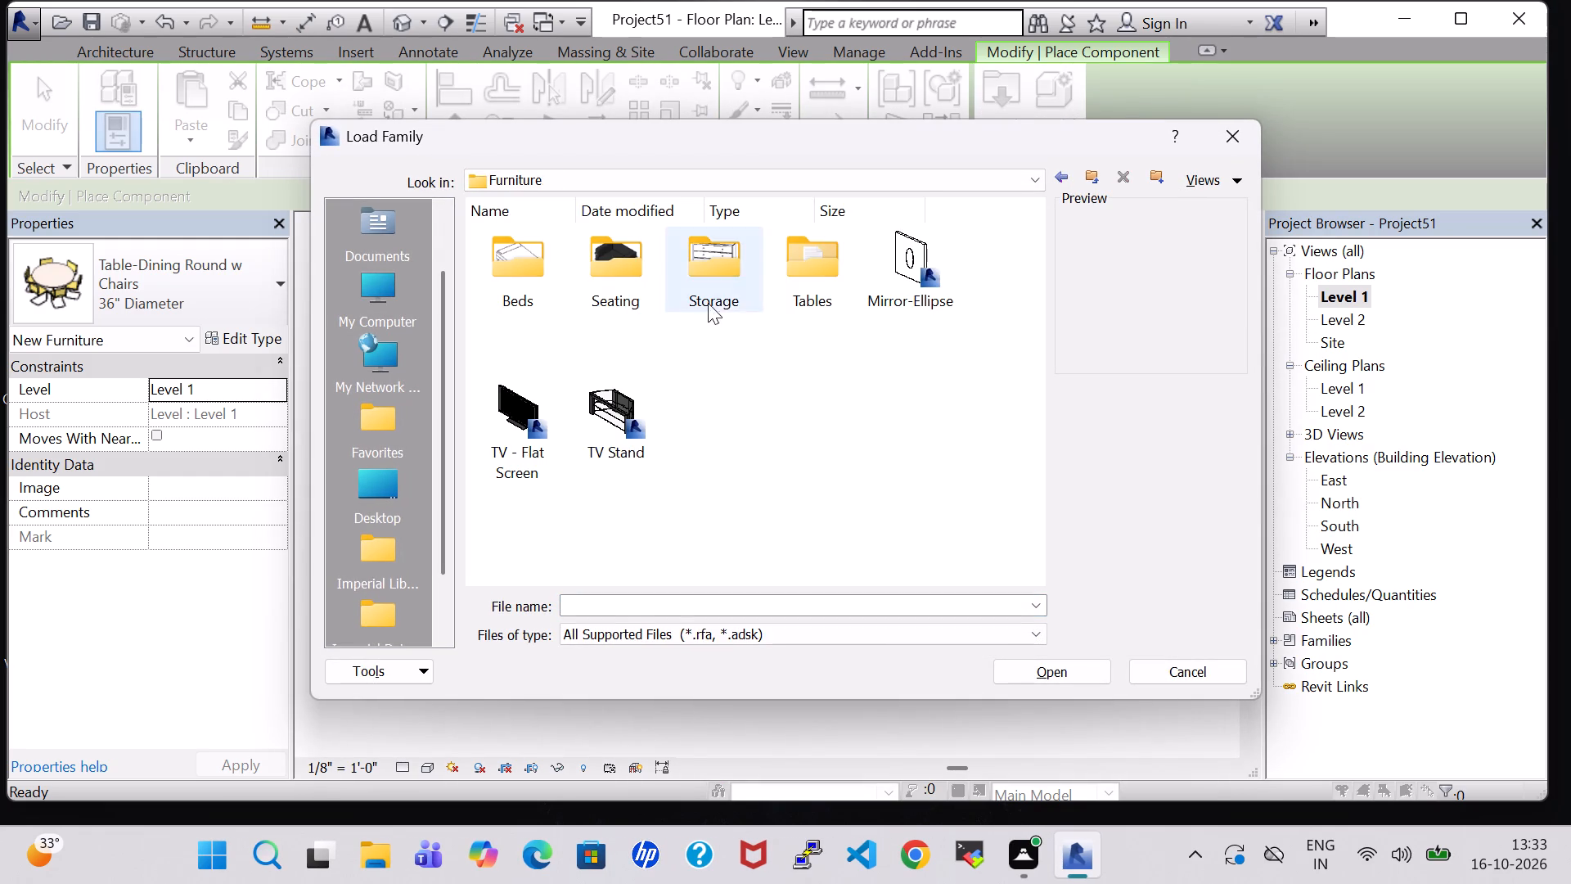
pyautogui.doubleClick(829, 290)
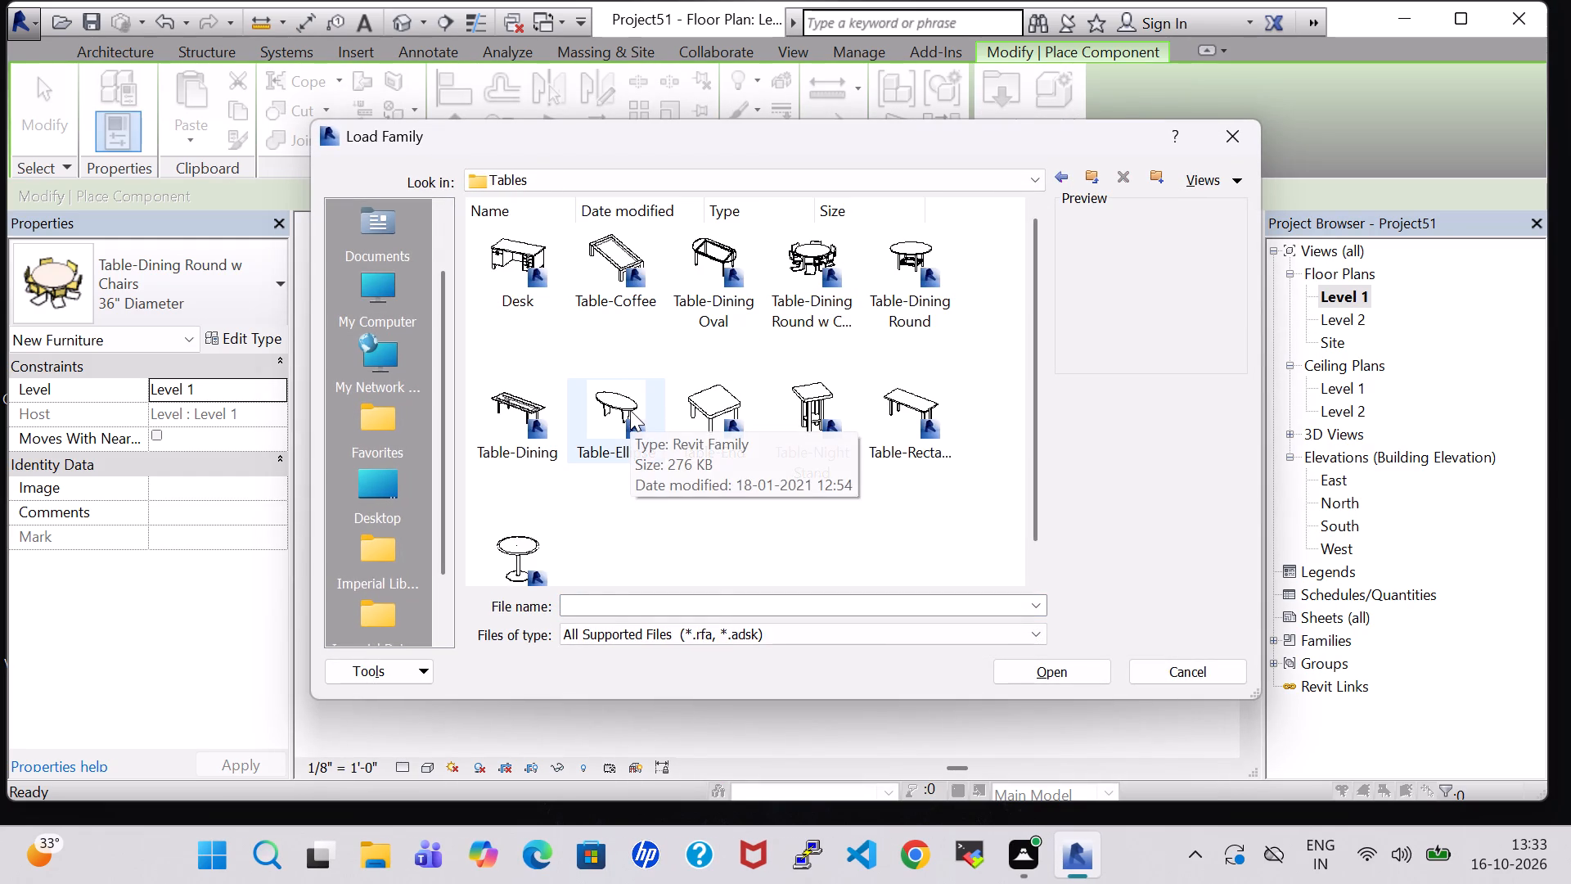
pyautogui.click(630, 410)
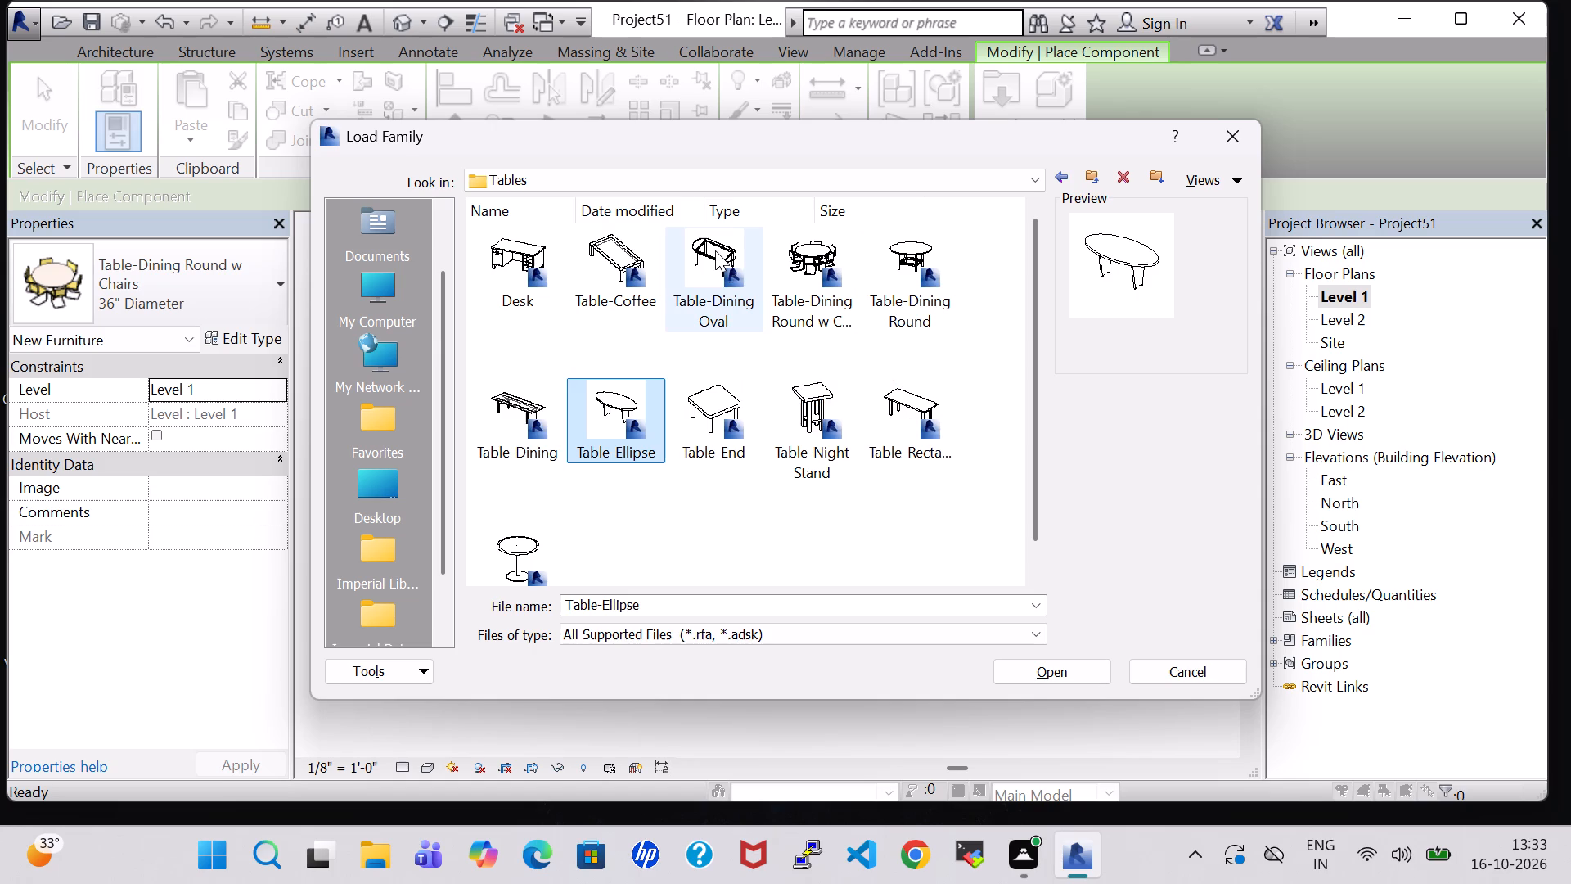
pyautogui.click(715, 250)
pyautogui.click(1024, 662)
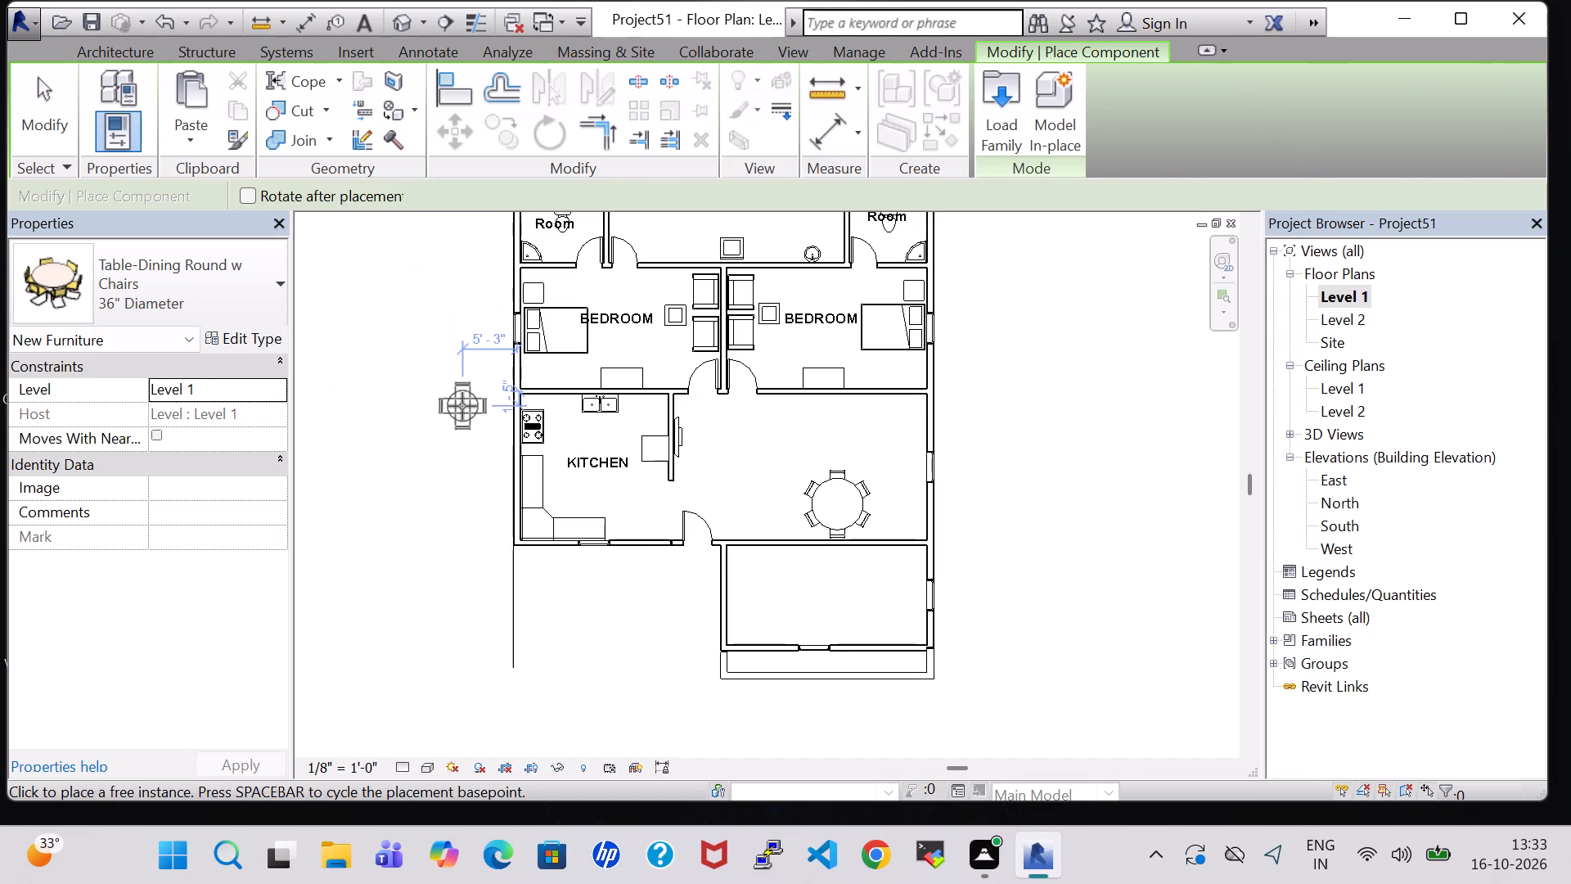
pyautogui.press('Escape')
# Load the Sofa-Corbu family from the Seating folder of the Furniture library.
pyautogui.click(225, 102)
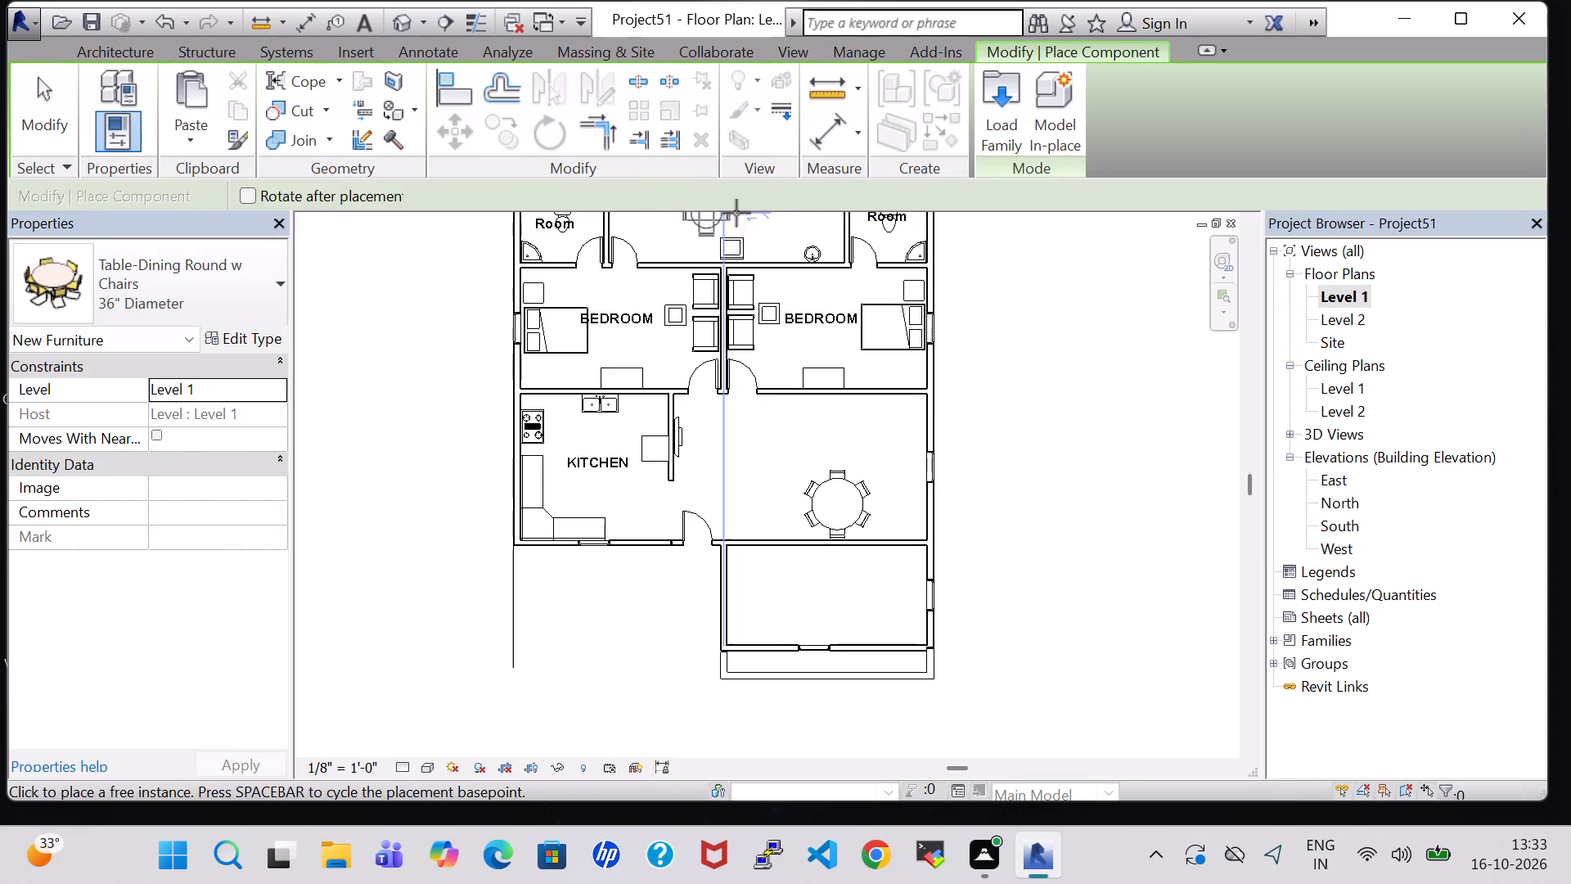
pyautogui.click(988, 103)
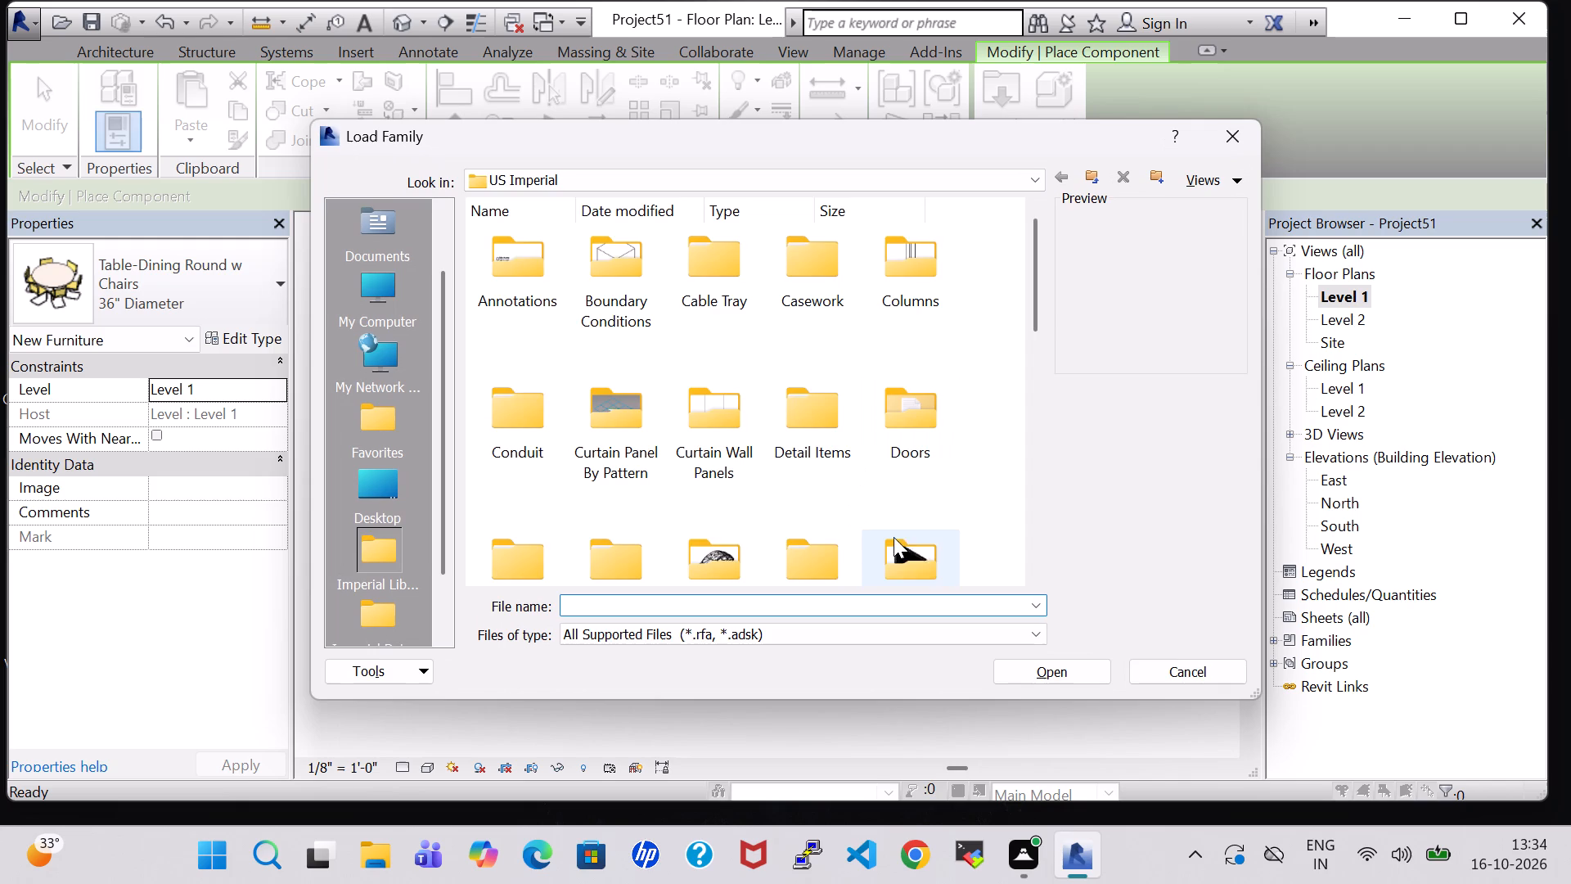
pyautogui.doubleClick(912, 546)
pyautogui.doubleClick(644, 272)
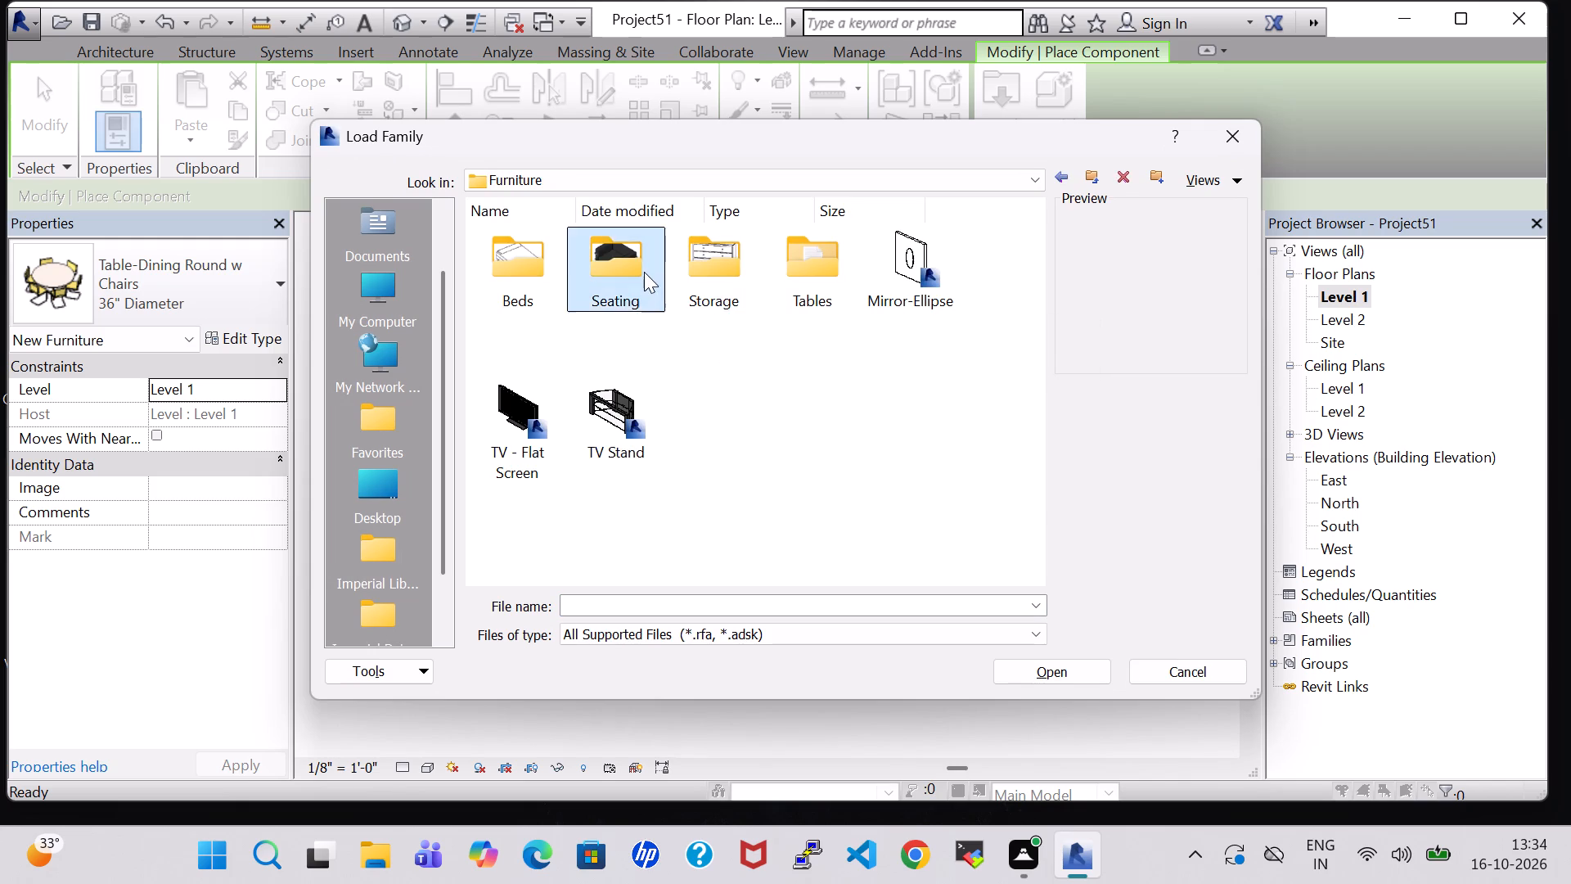
pyautogui.scroll(-1, 696, 453)
pyautogui.click(714, 522)
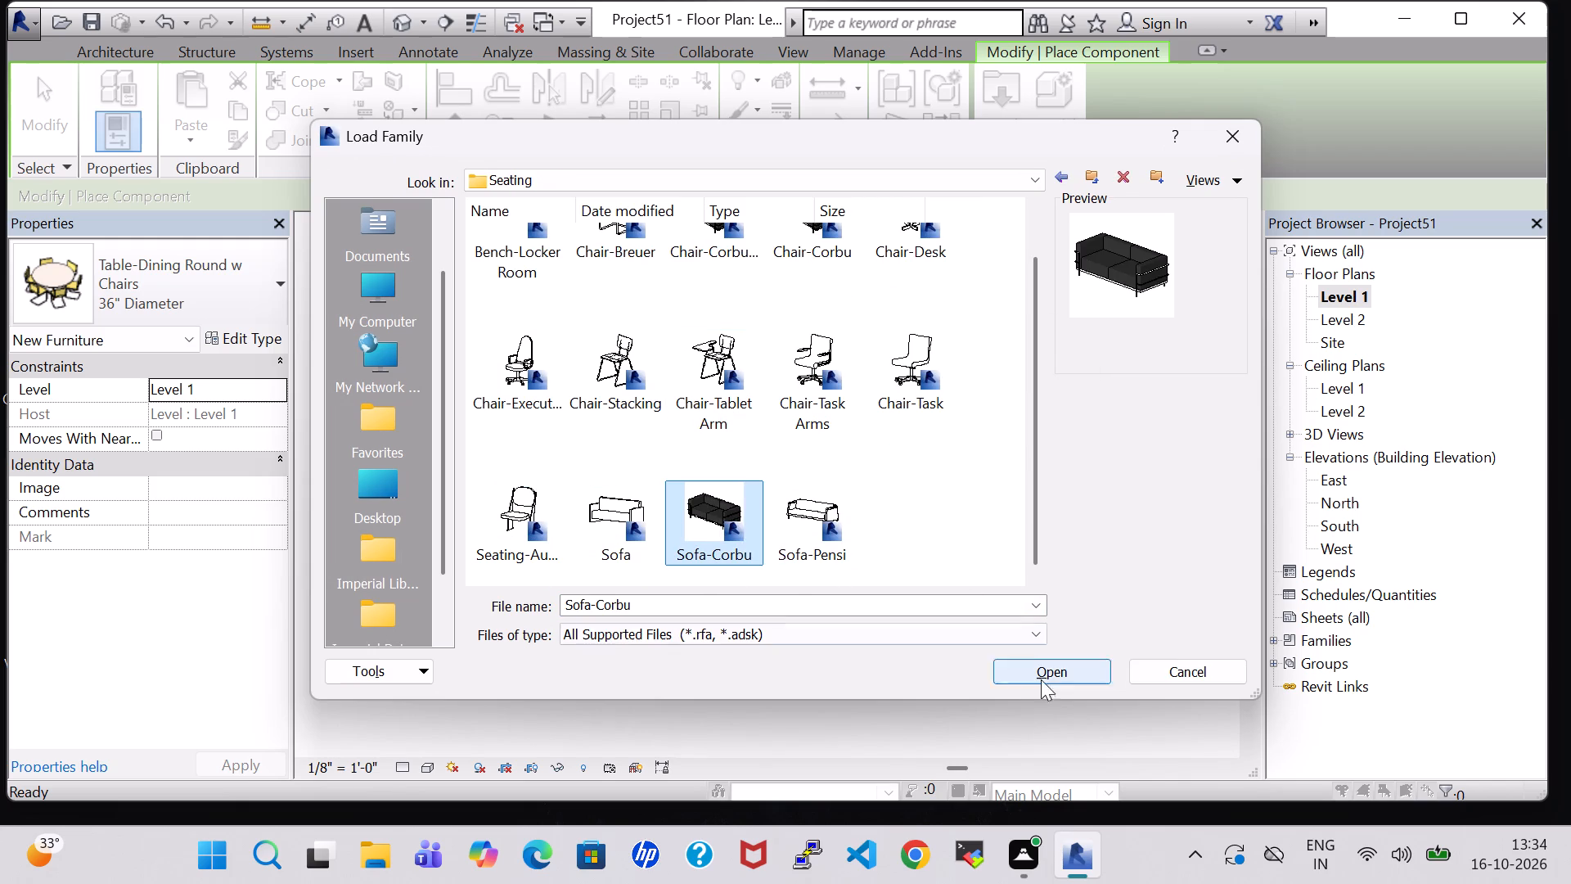
pyautogui.click(1043, 674)
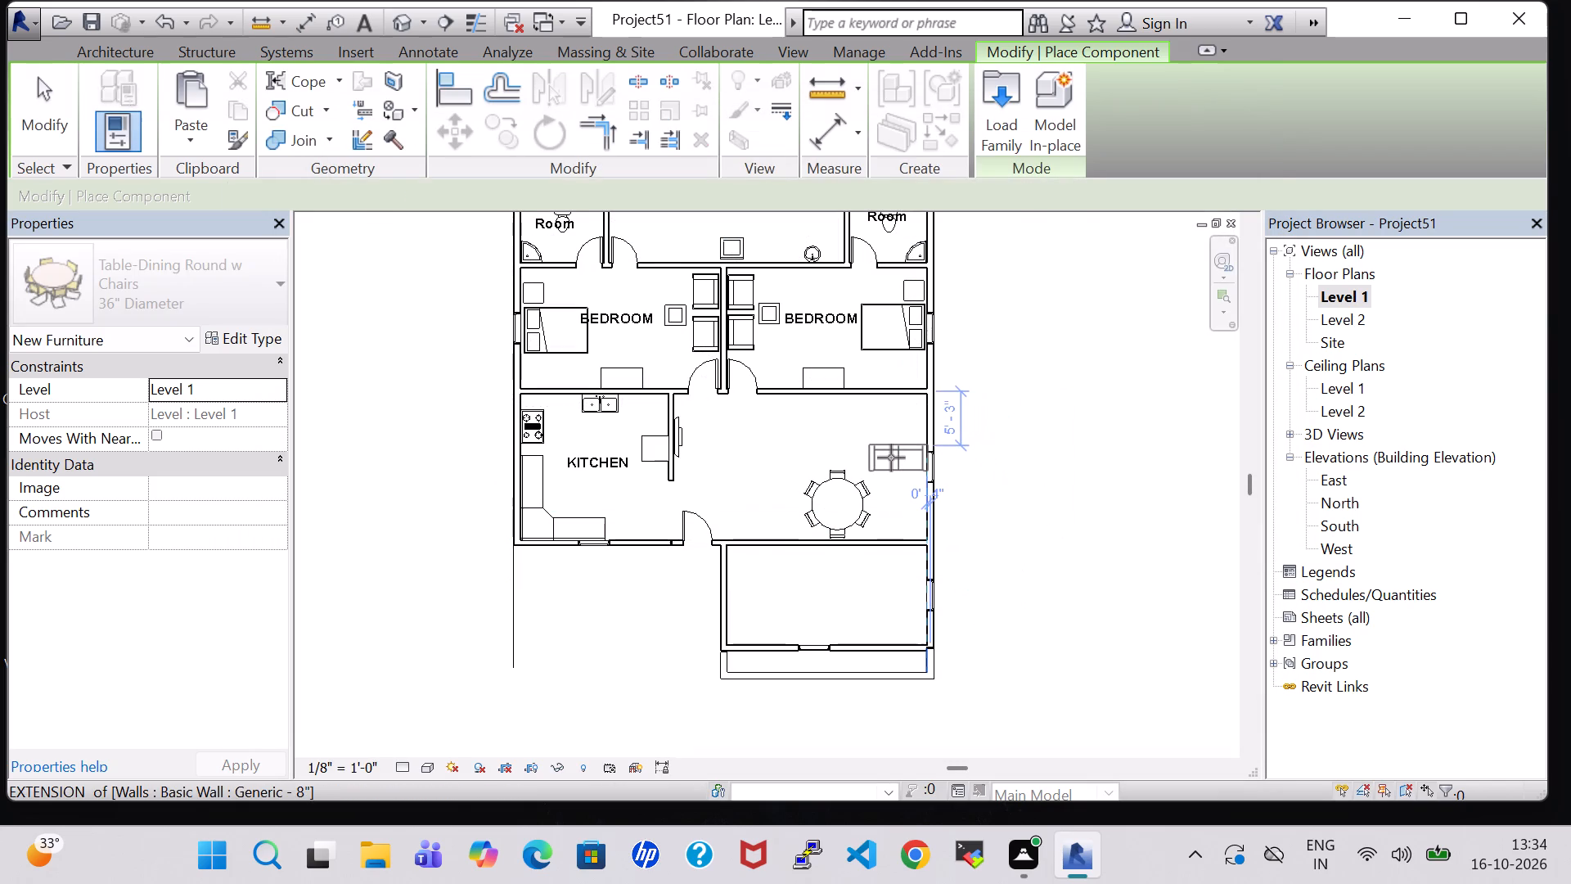
# Place a Sofa-Corbu with its back along the large room's north wall, about 3' 10" from the east wall.
pyautogui.scroll(4, 891, 458)
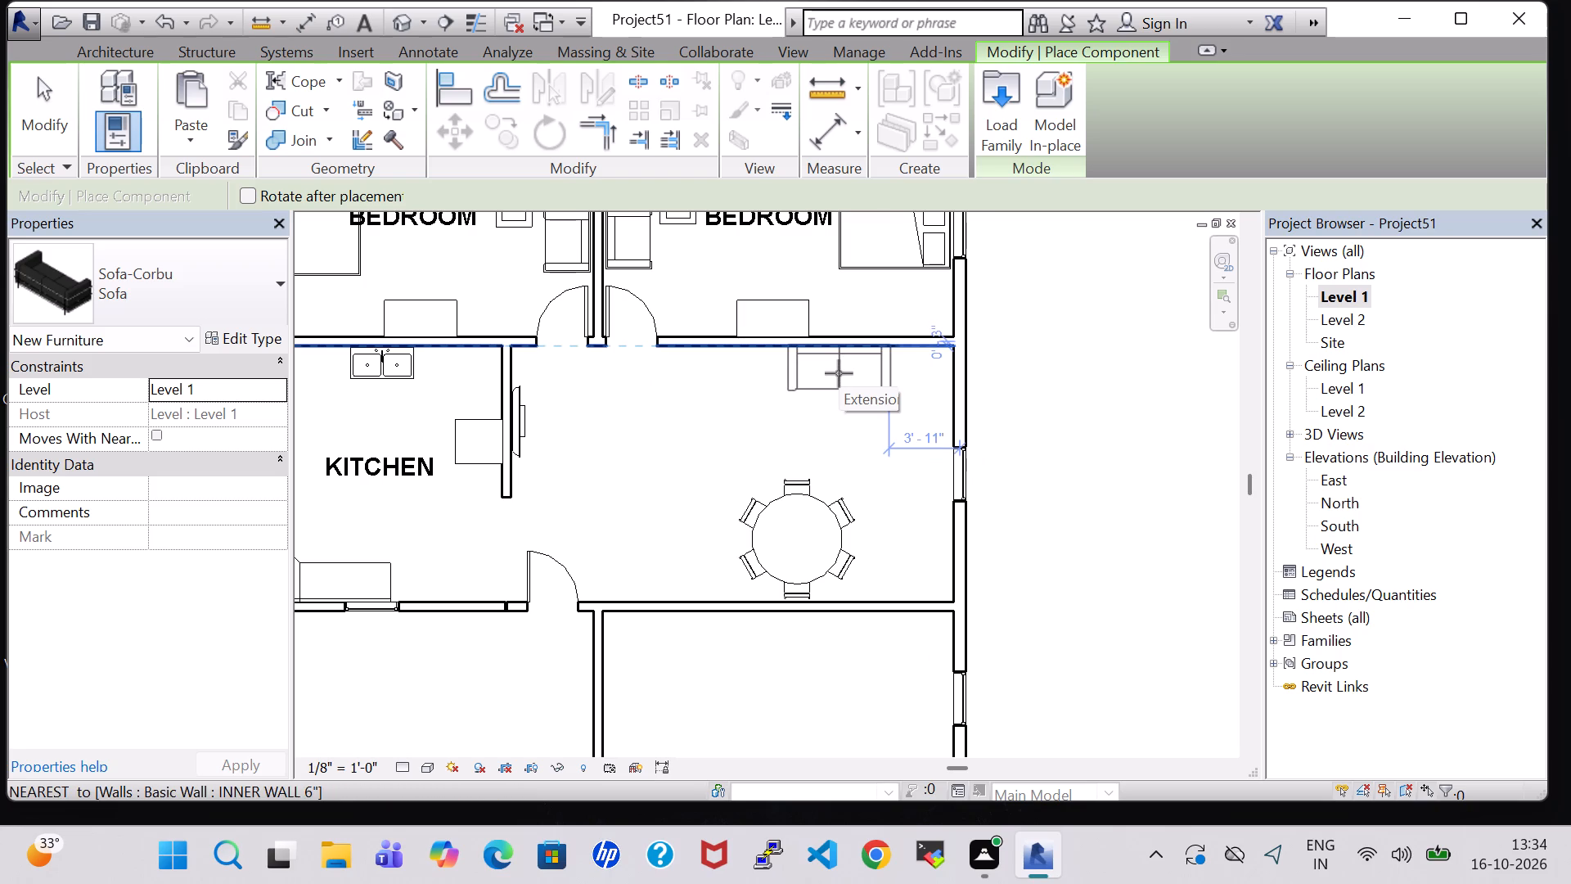
pyautogui.scroll(2, 839, 373)
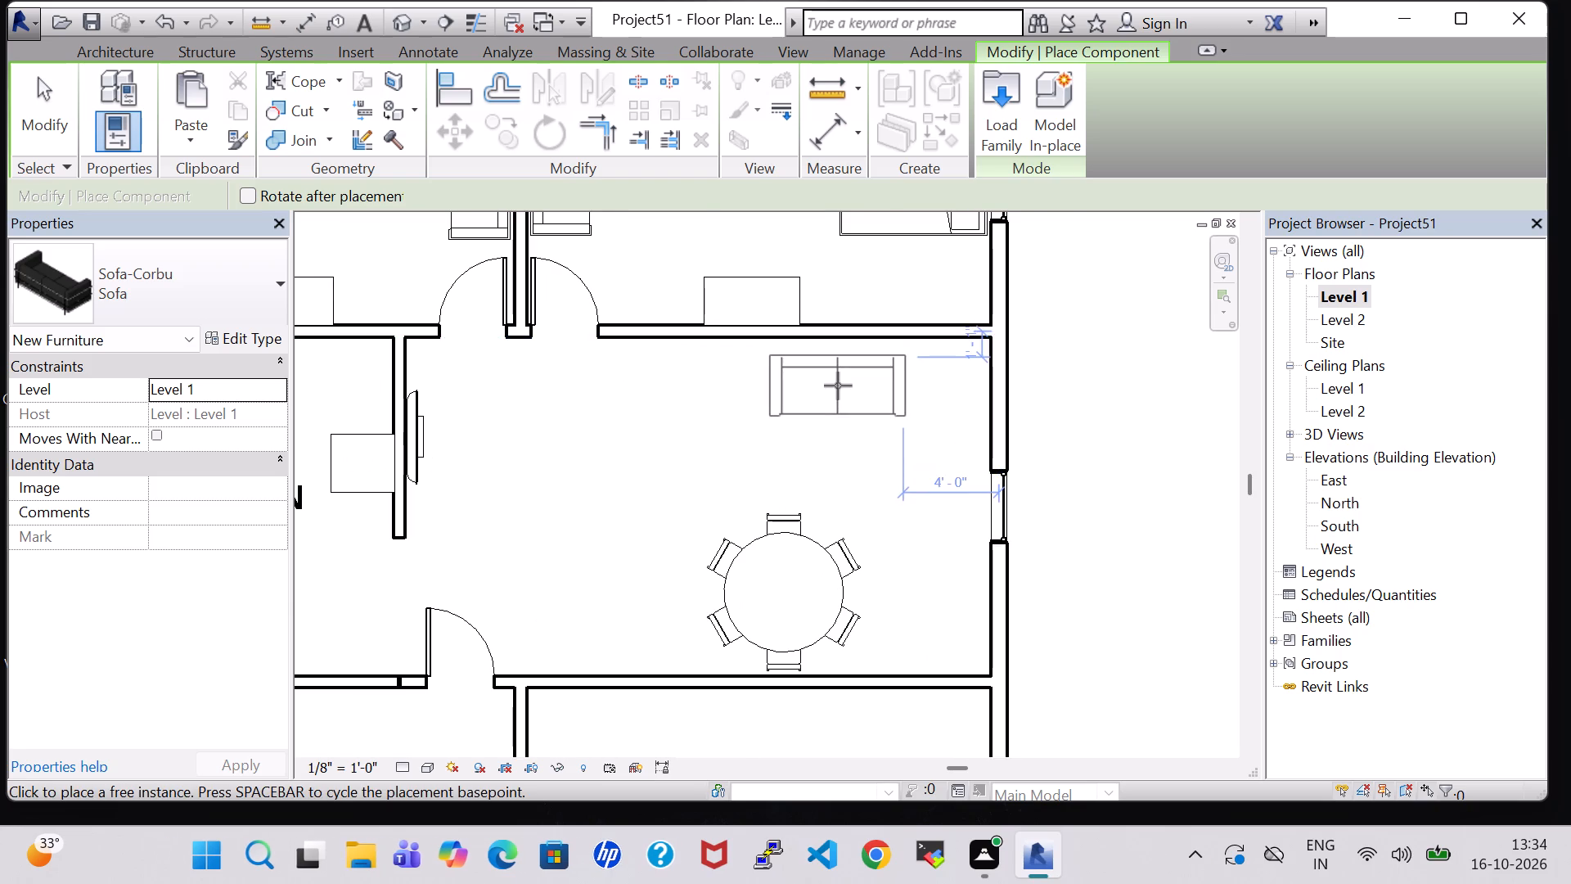
pyautogui.scroll(6, 838, 386)
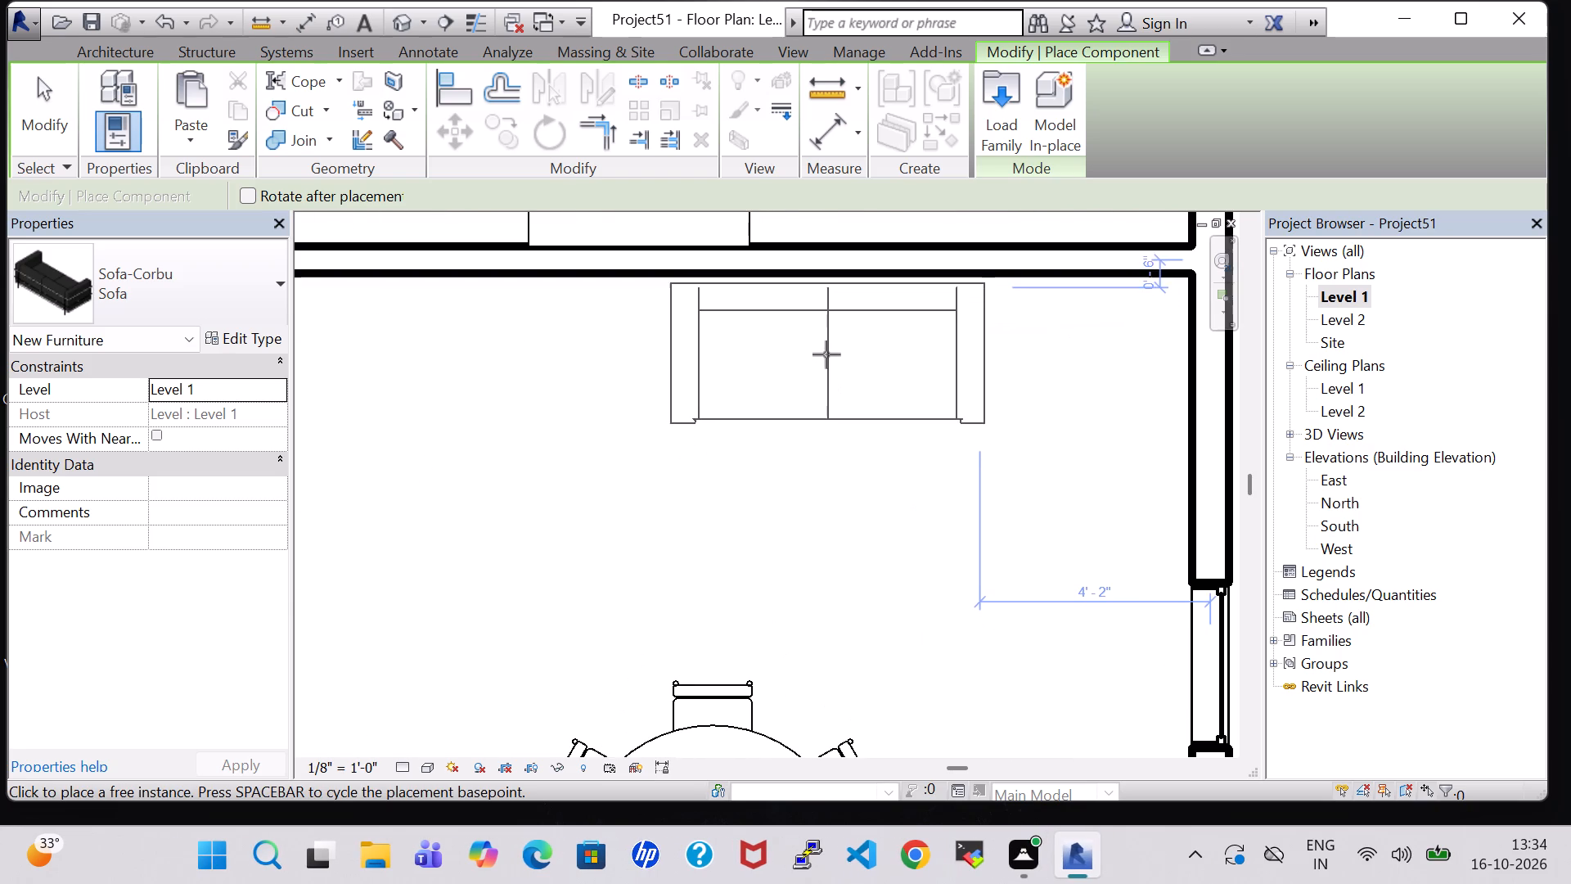
pyautogui.scroll(3, 826, 354)
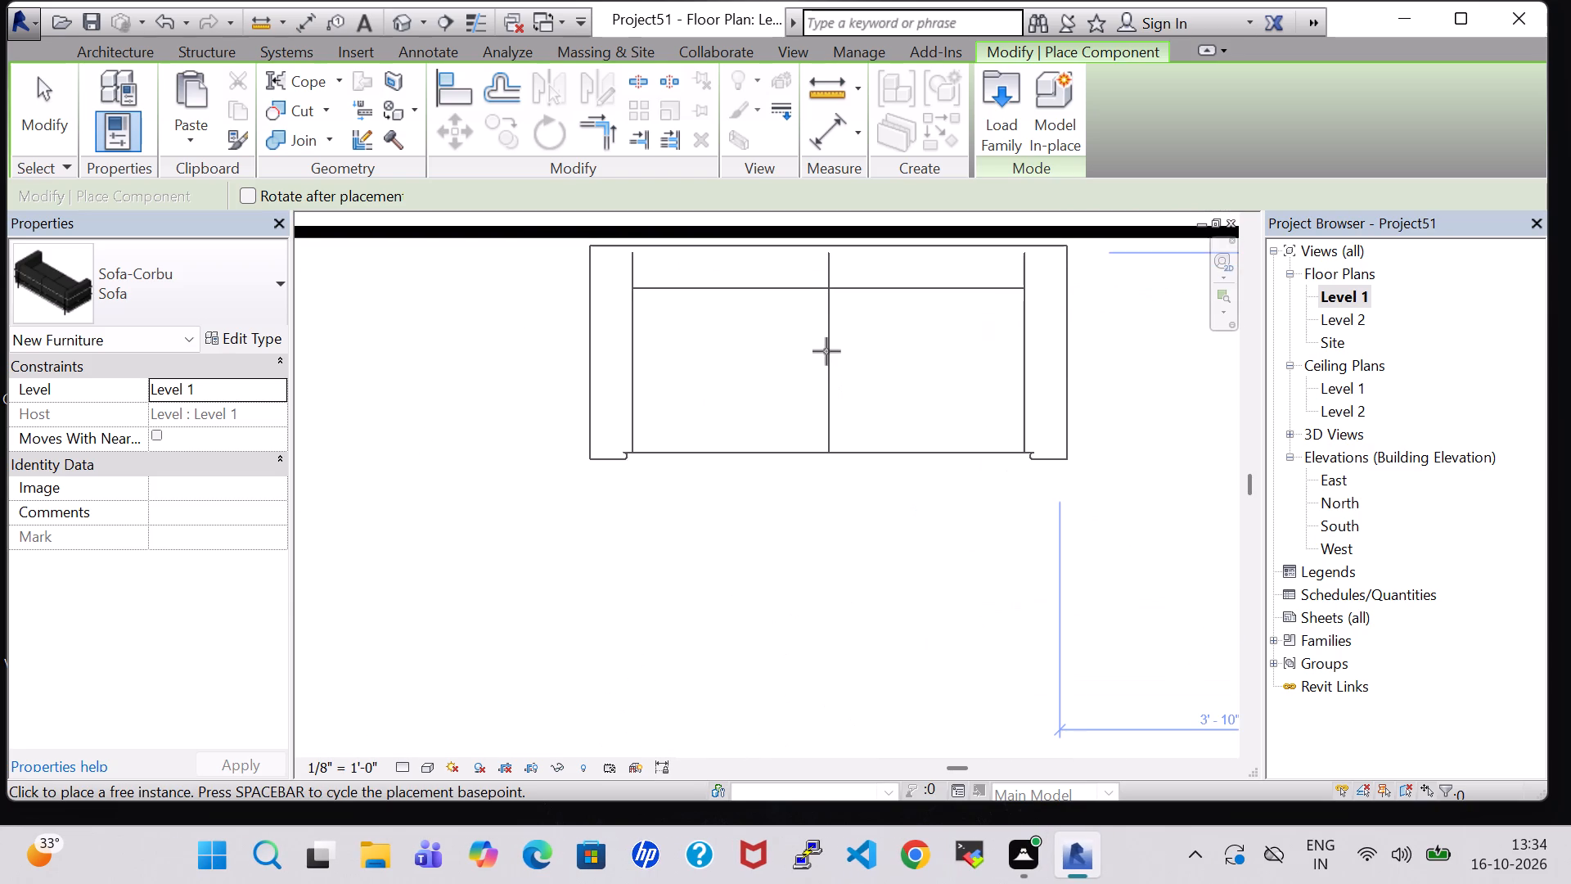
pyautogui.click(826, 351)
# Place a second Sofa-Corbu, rotated to face west, along the large room's east wall in front of the window.
pyautogui.scroll(-6, 818, 440)
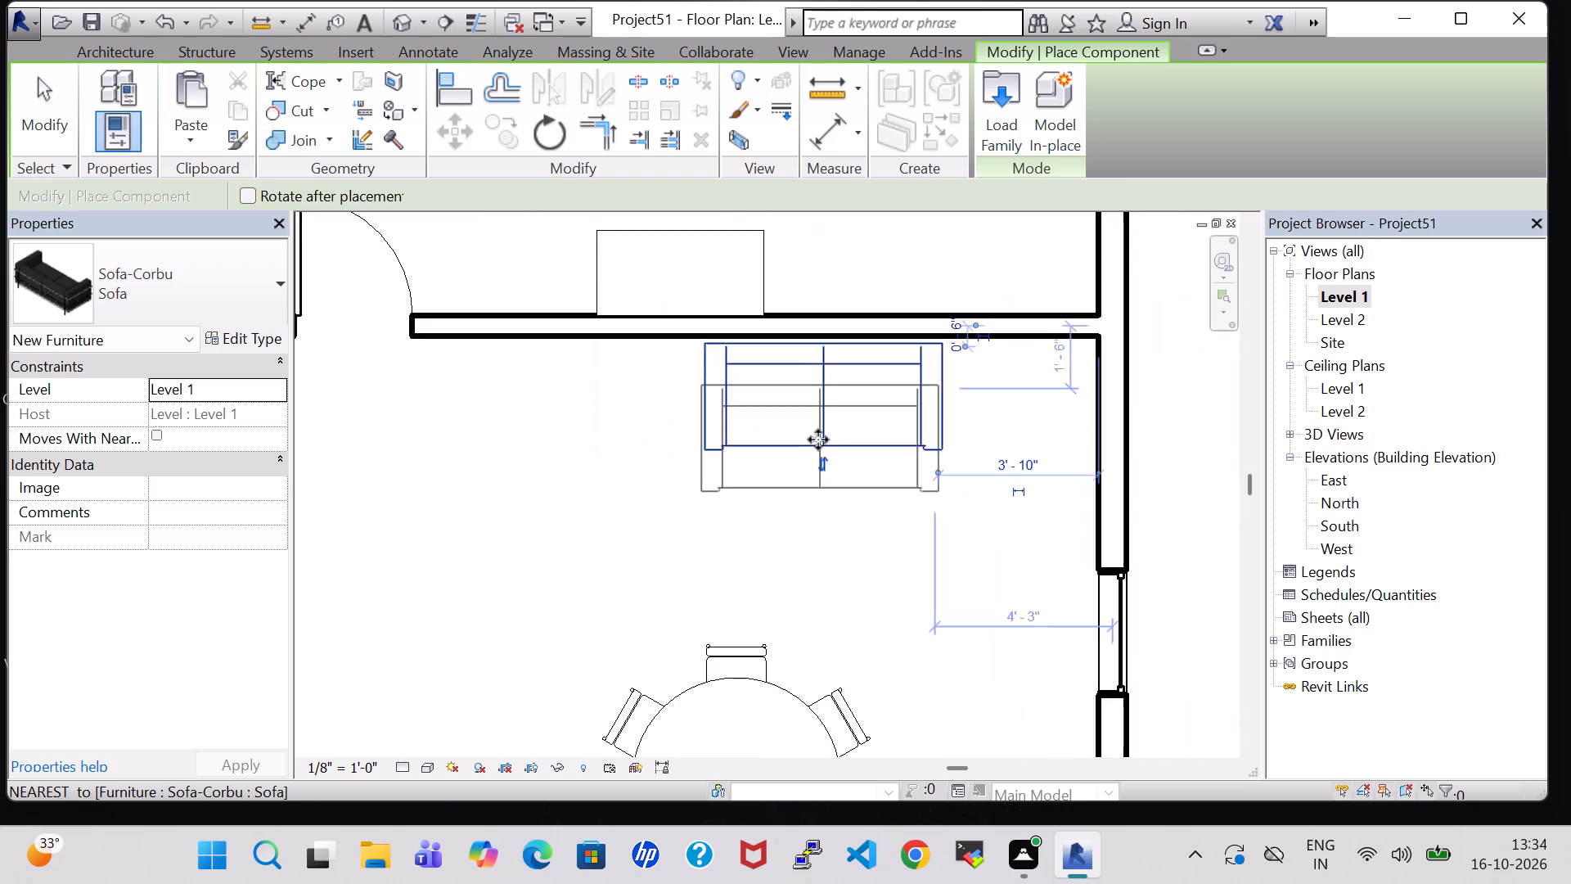
pyautogui.scroll(-2, 818, 440)
pyautogui.press('space')
pyautogui.press('space')
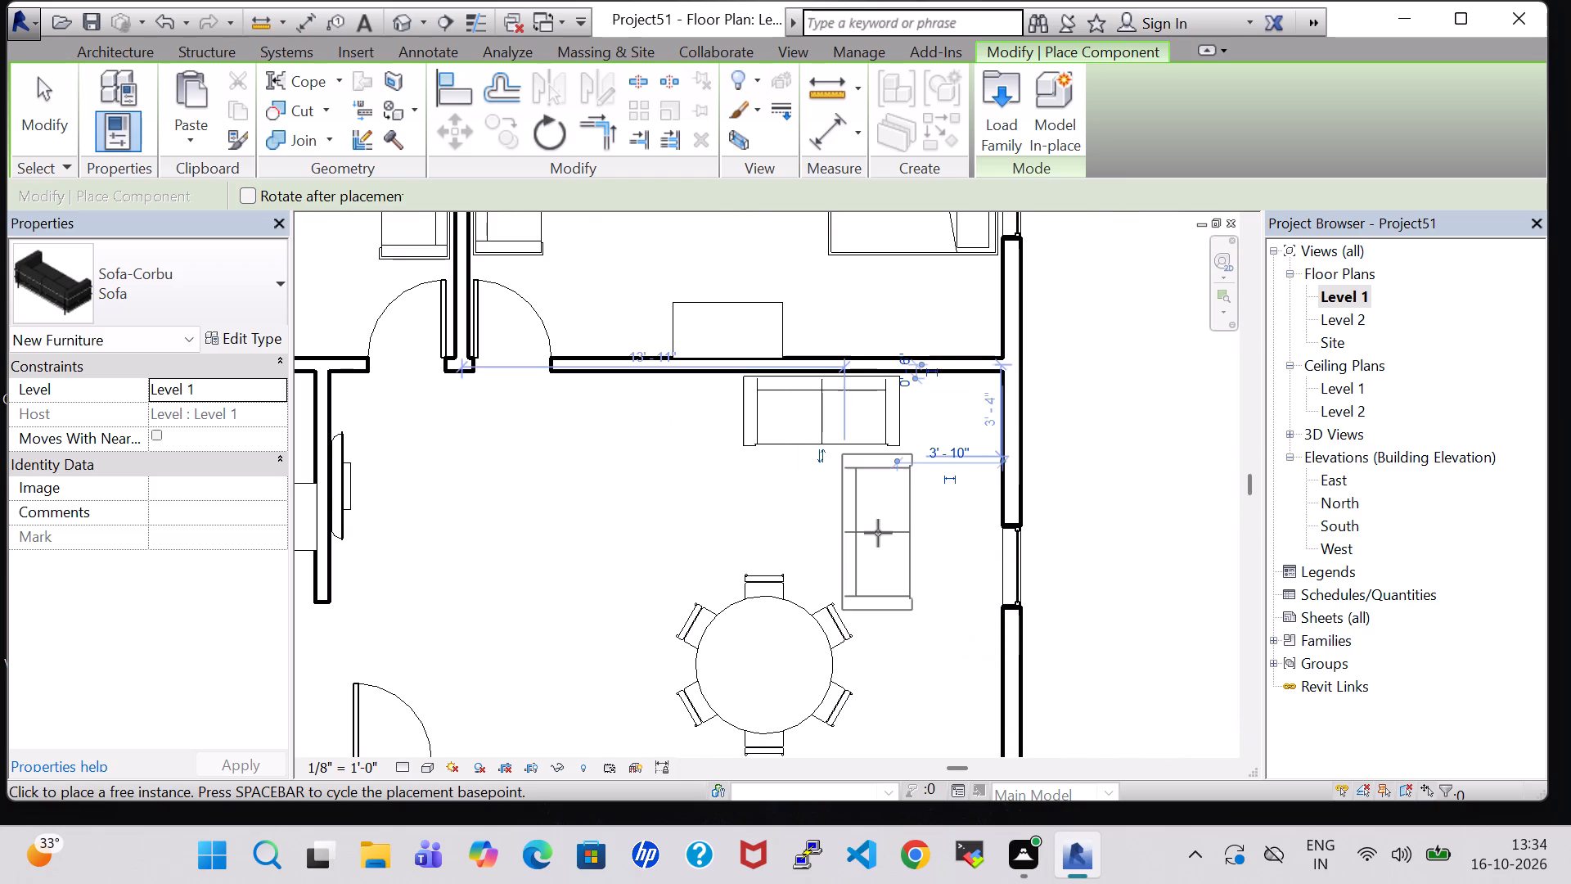
pyautogui.press('space')
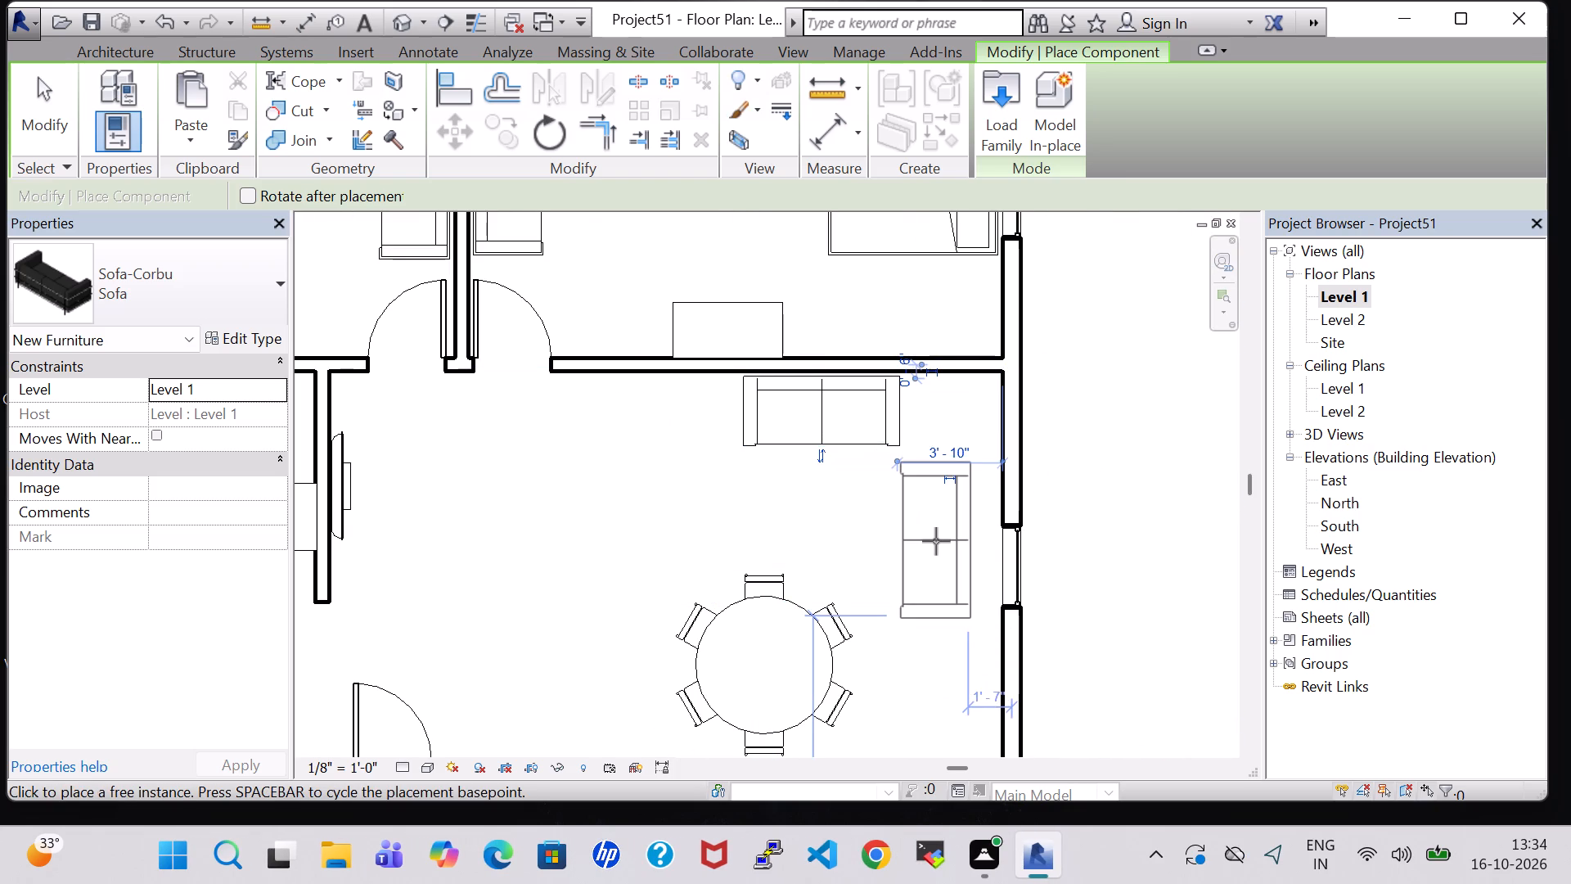
pyautogui.scroll(3, 936, 541)
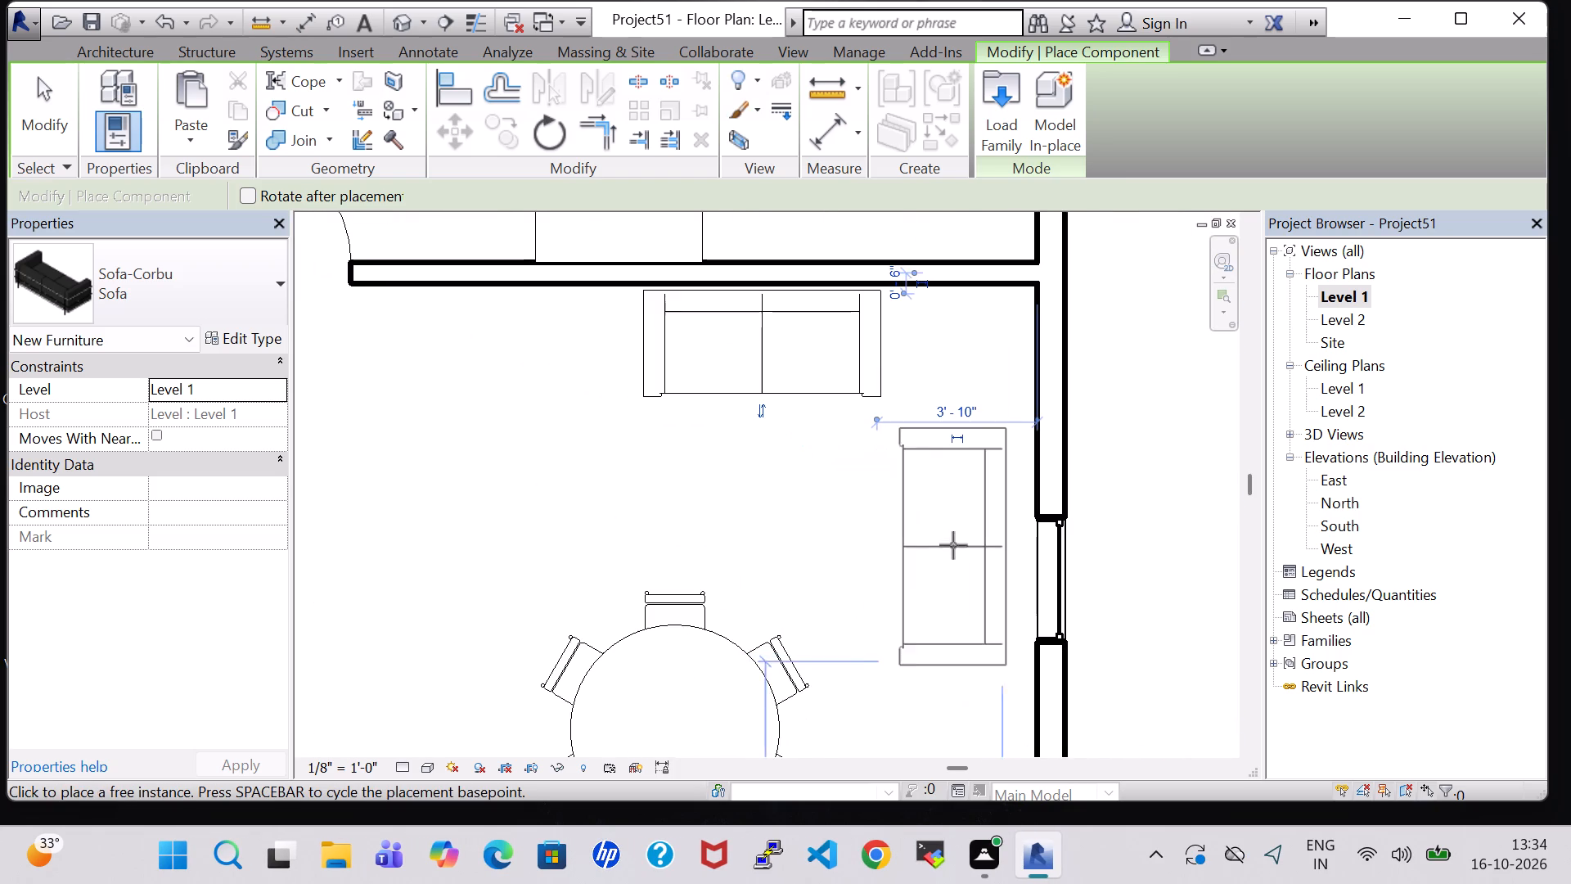
pyautogui.scroll(1, 973, 552)
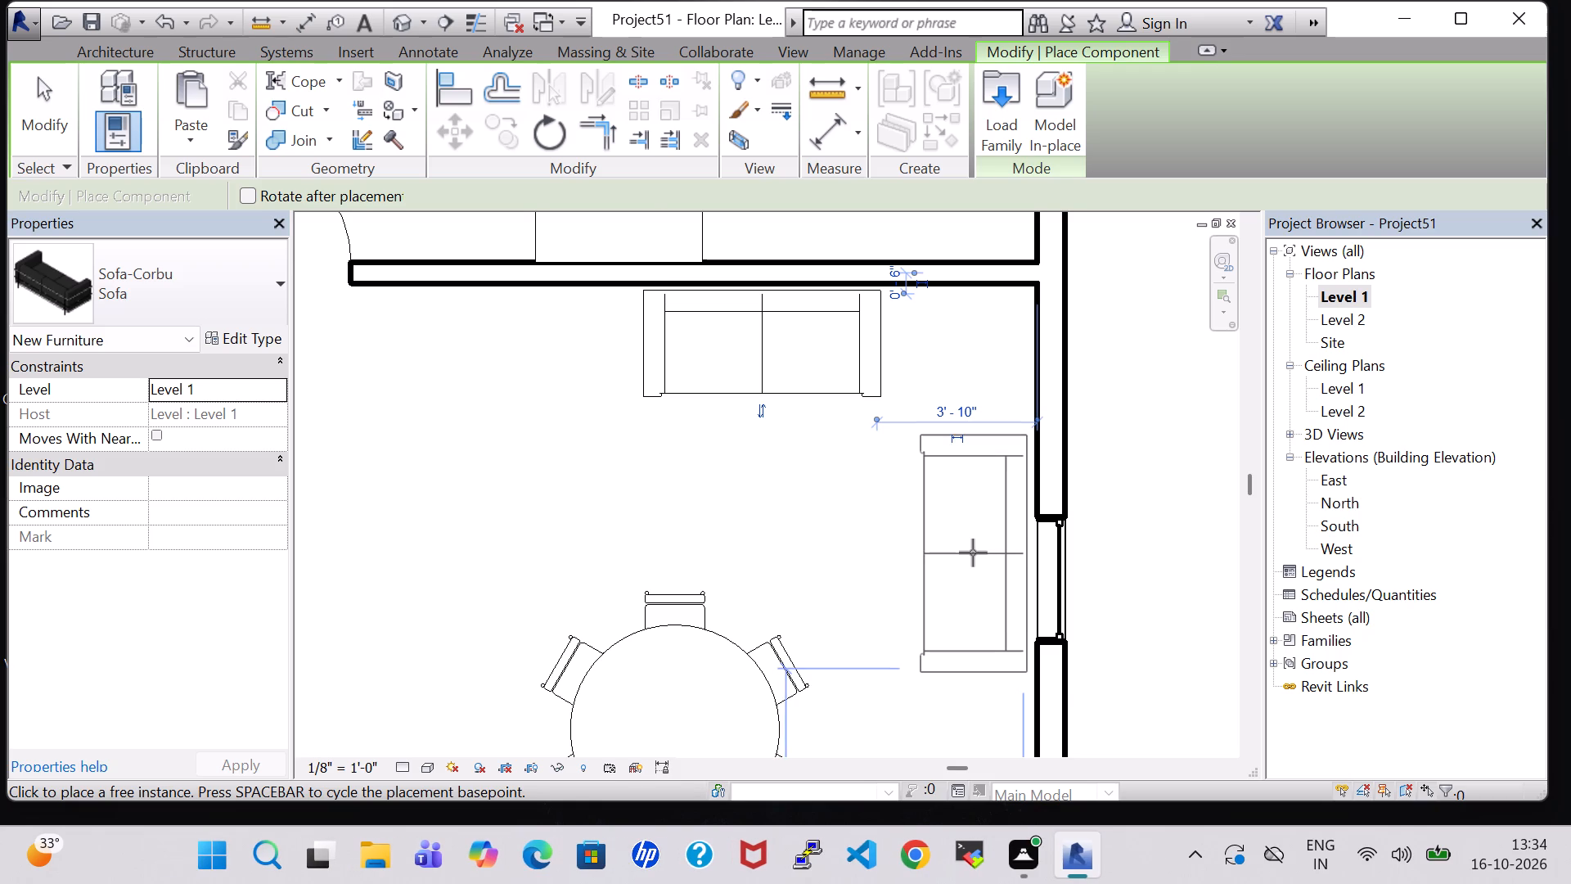
pyautogui.scroll(3, 973, 552)
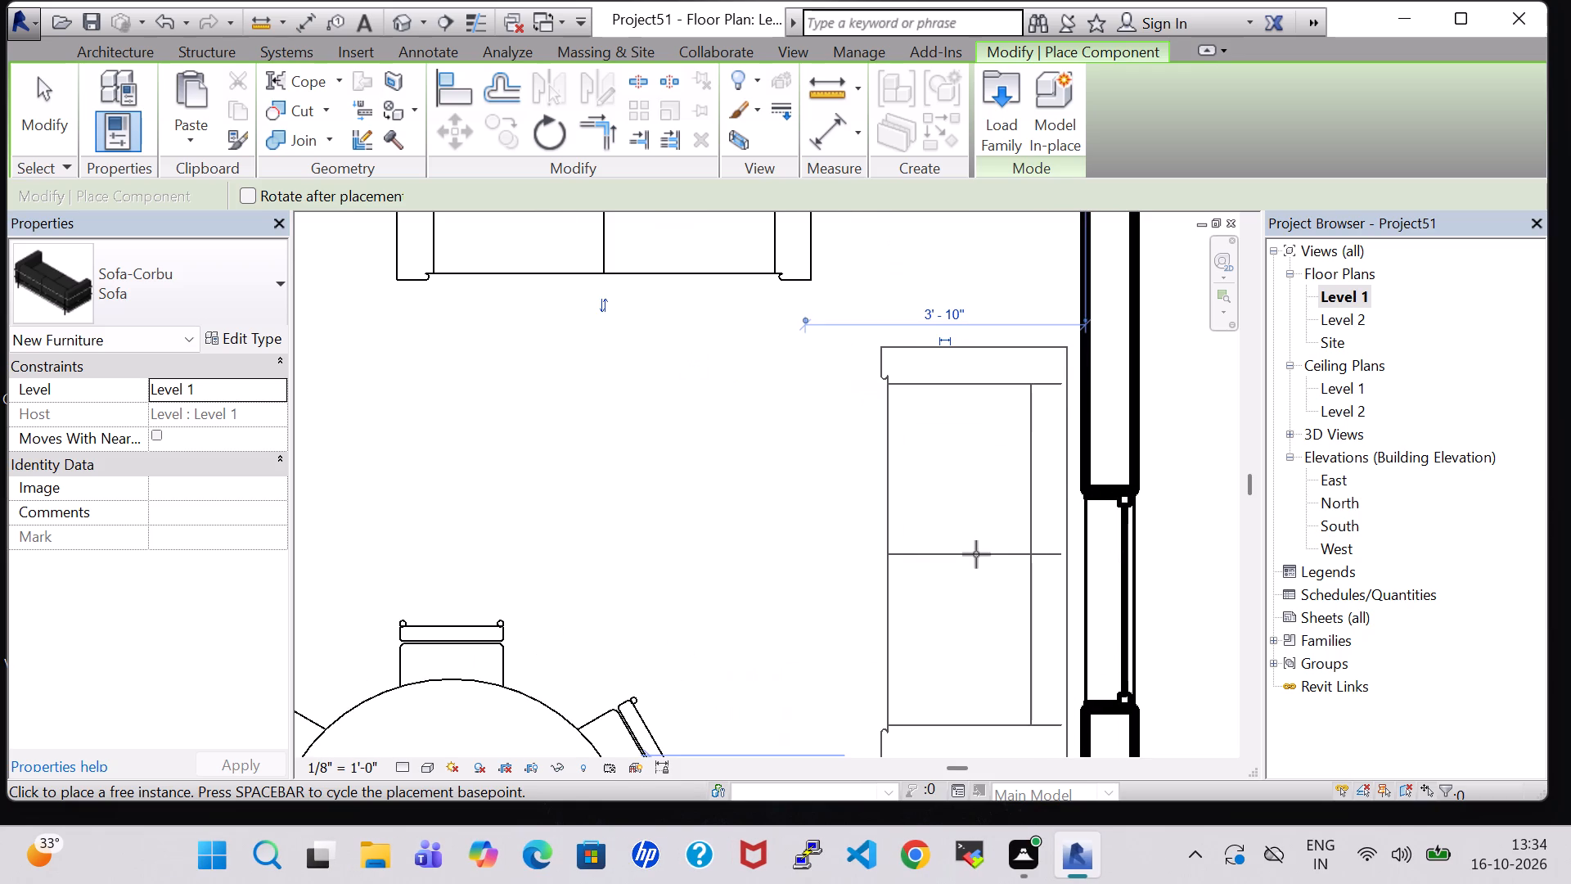
pyautogui.click(976, 554)
pyautogui.scroll(-6, 972, 553)
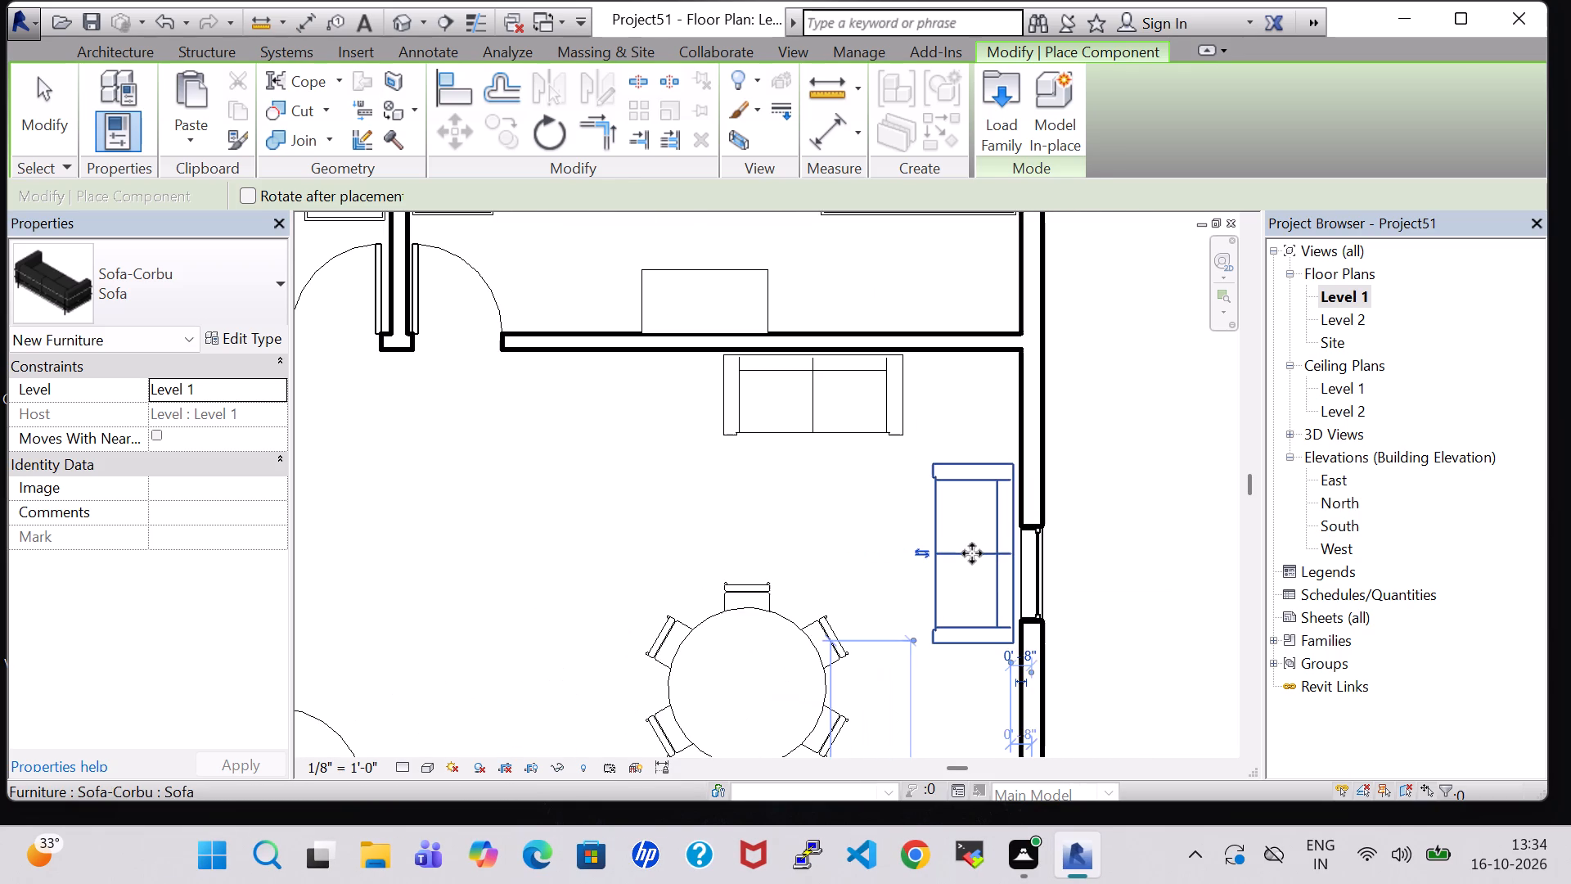
pyautogui.press('Escape')
pyautogui.press('Escape')
# Nudge the east-side sofa one increment east and the north-side sofa one increment north, closer to their walls.
pyautogui.click(948, 545)
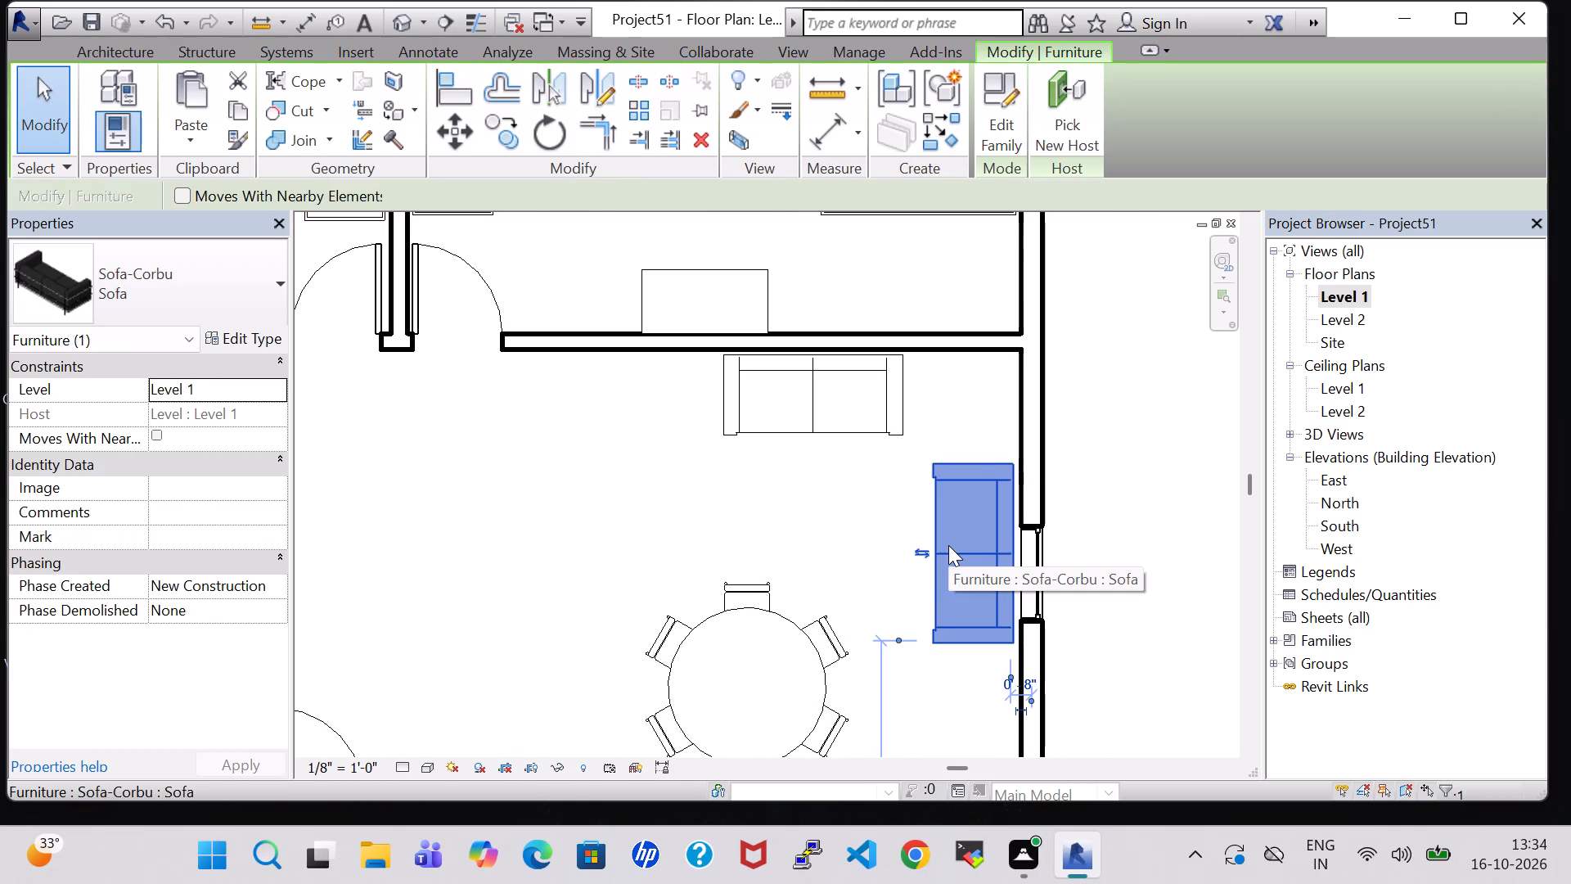
pyautogui.press('Right')
pyautogui.click(813, 401)
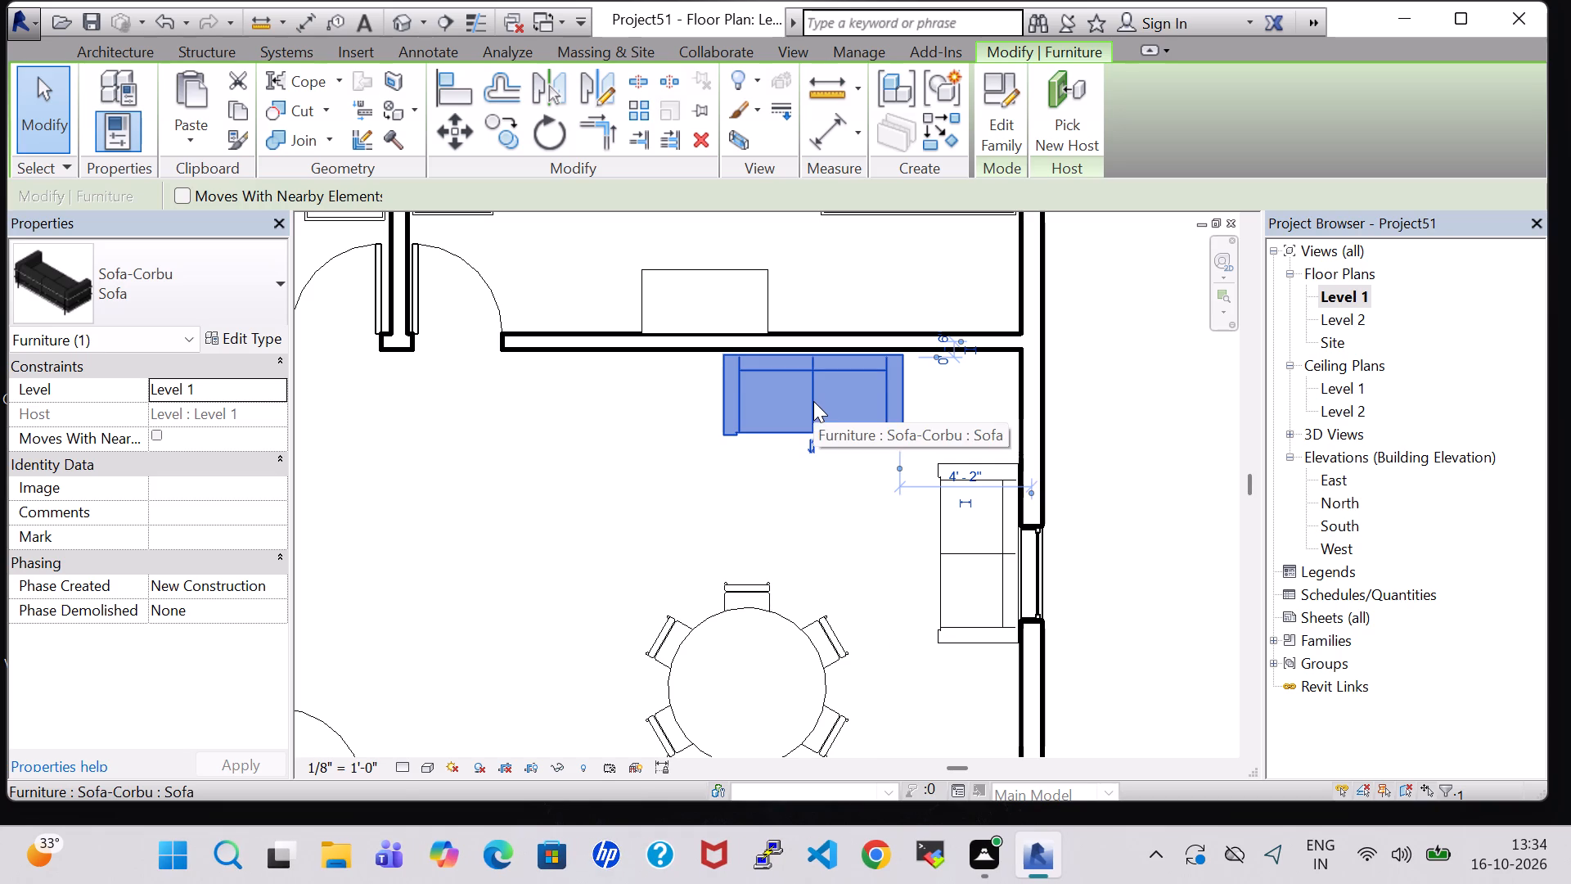
pyautogui.press('Up')
pyautogui.click(768, 525)
# Change the round dining table with chairs to the 36" Diameter type.
pyautogui.click(764, 606)
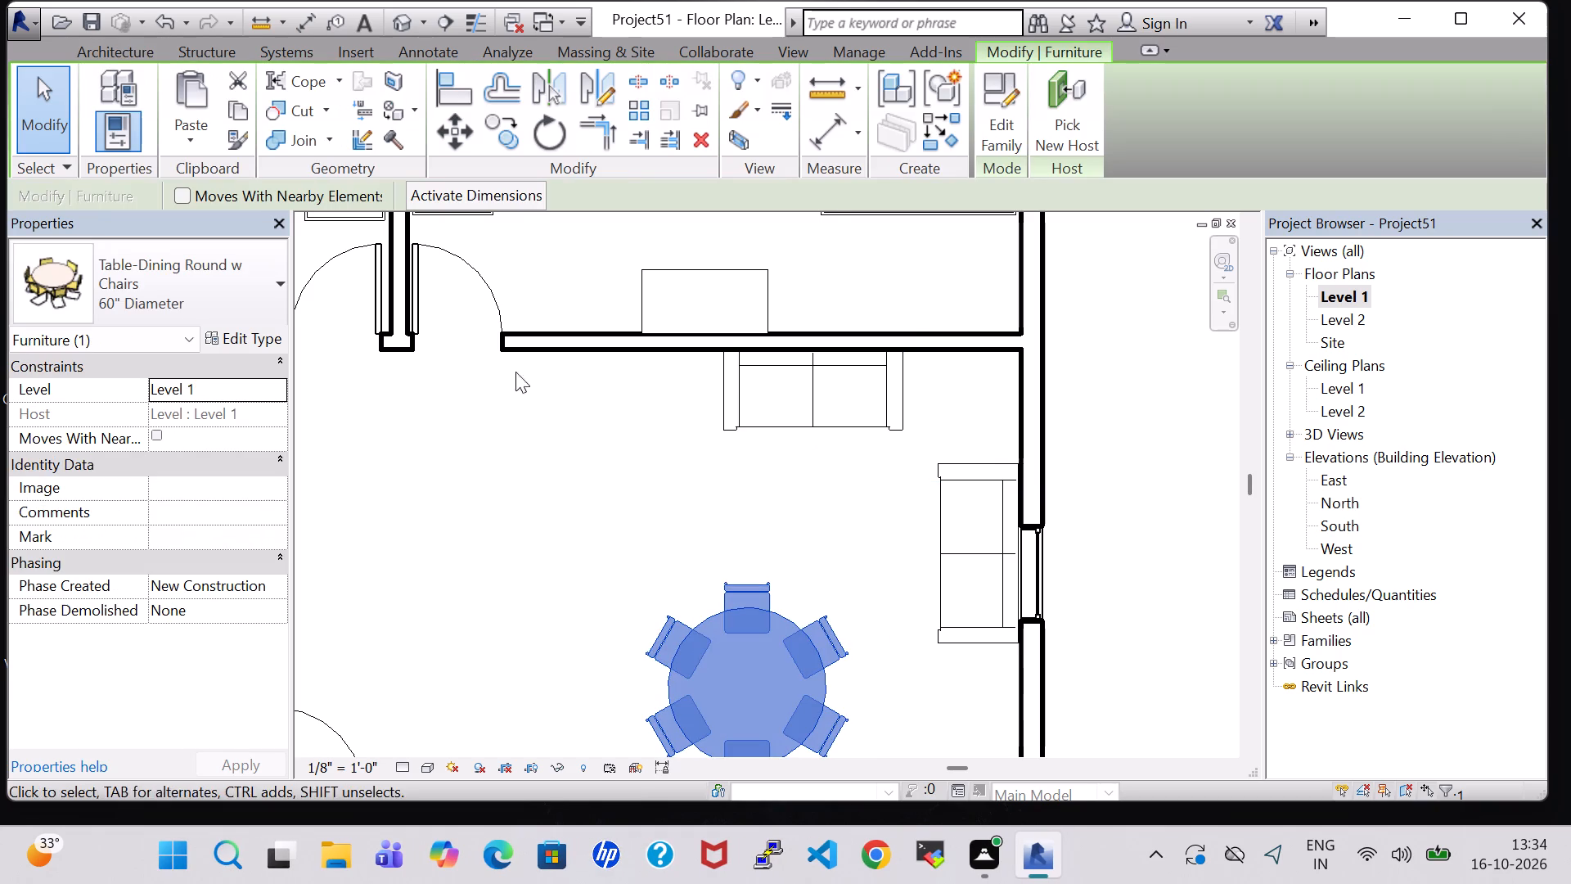
pyautogui.click(235, 338)
pyautogui.click(886, 205)
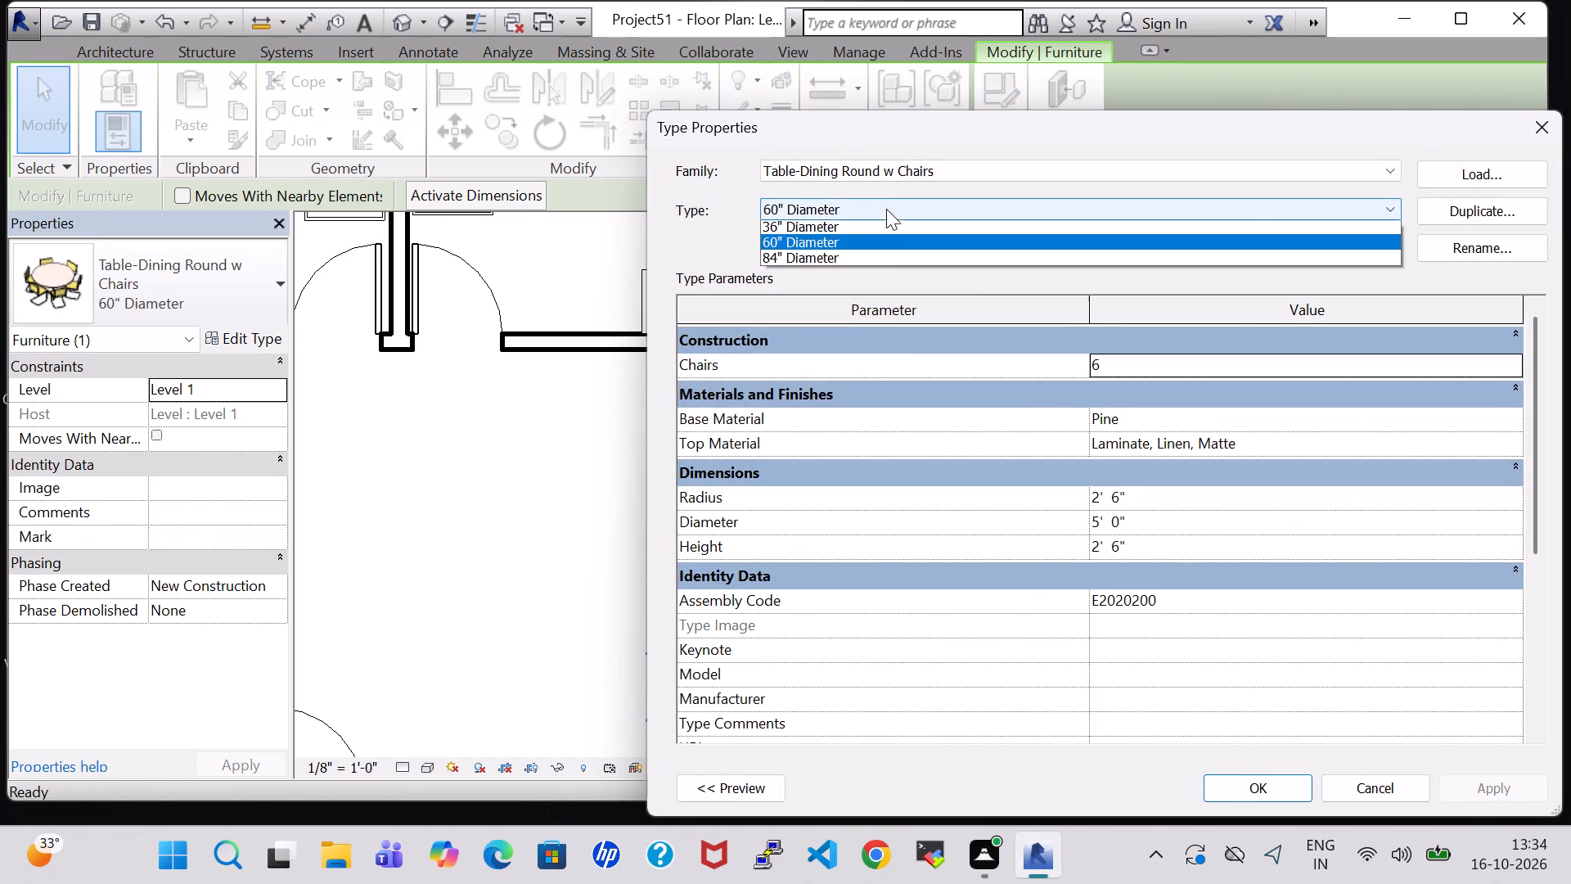
pyautogui.click(888, 224)
pyautogui.click(1250, 796)
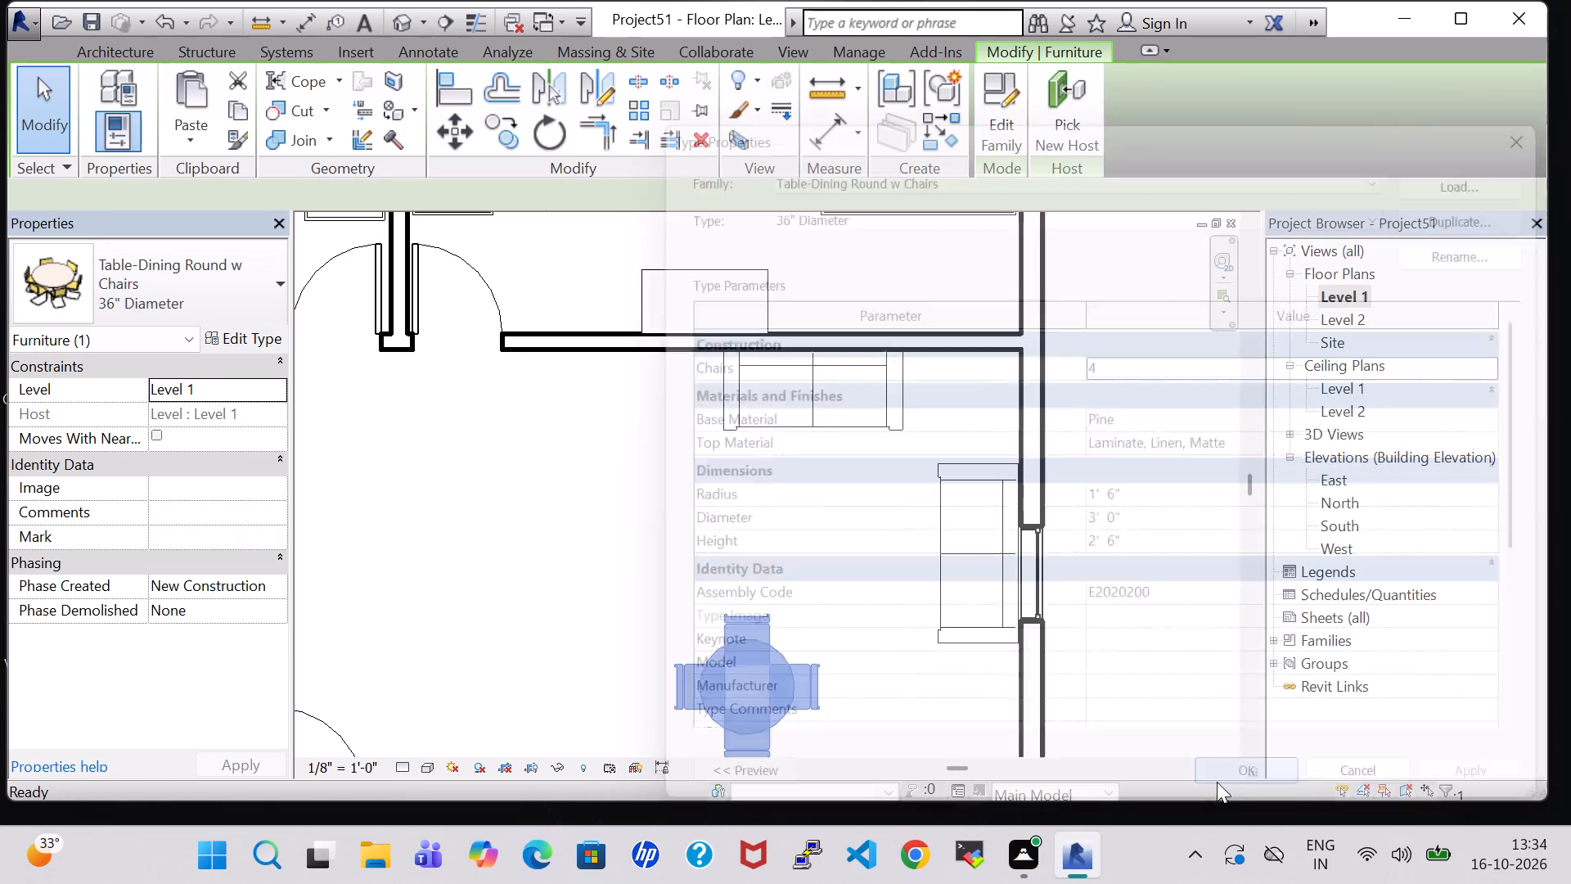
# Nudge the round dining table with chairs three increments south and four increments east.
pyautogui.click(804, 541)
pyautogui.scroll(-2, 805, 541)
pyautogui.middleClick(805, 541)
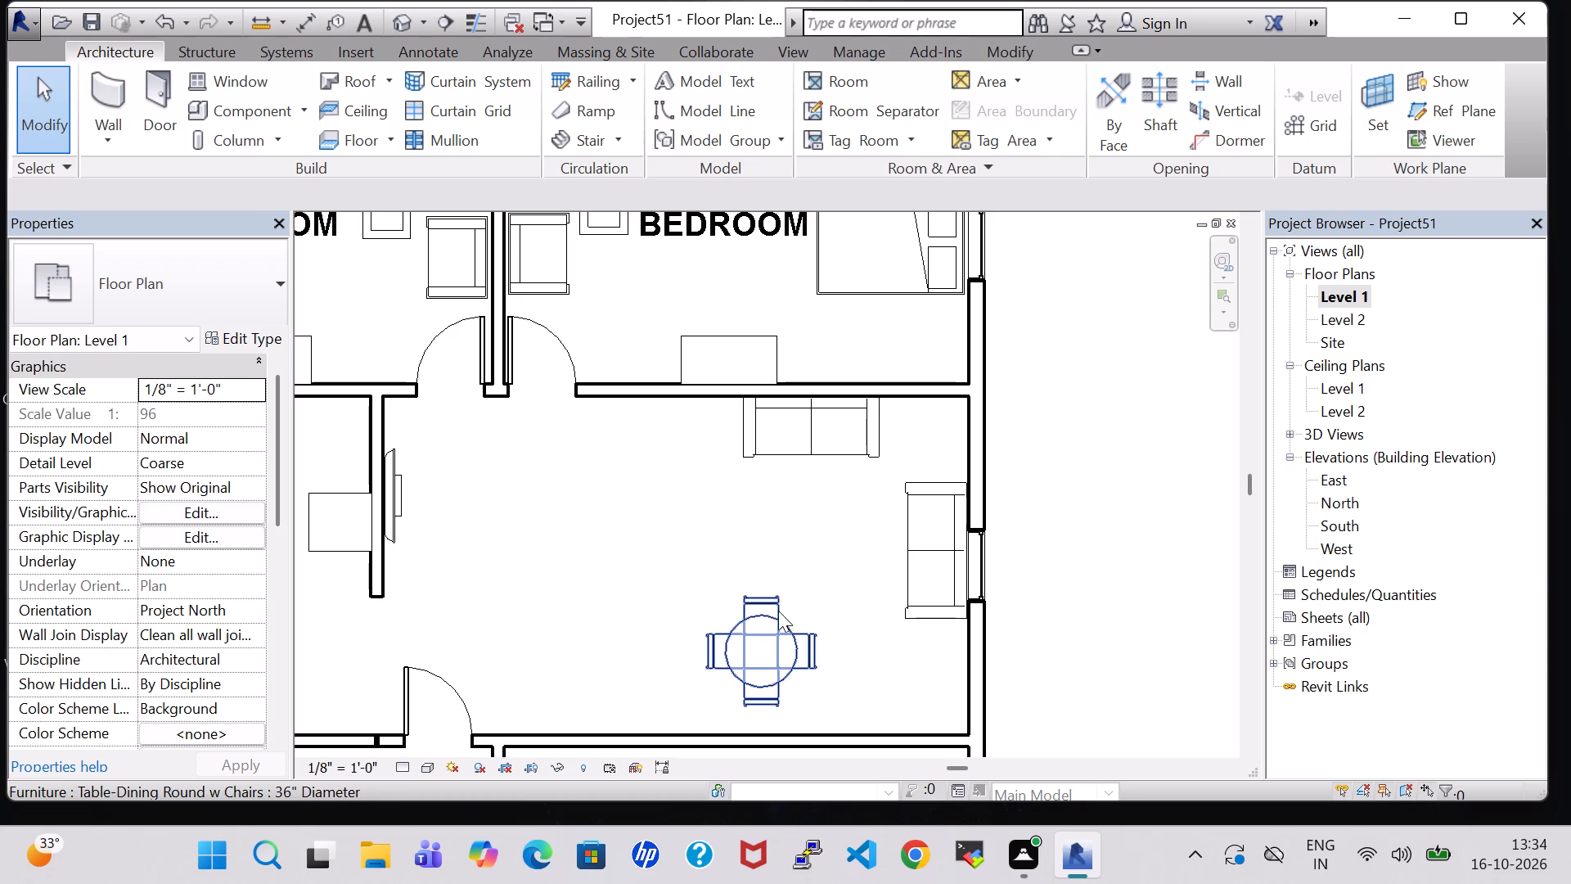
pyautogui.click(778, 615)
pyautogui.press('Down')
pyautogui.press('Down')
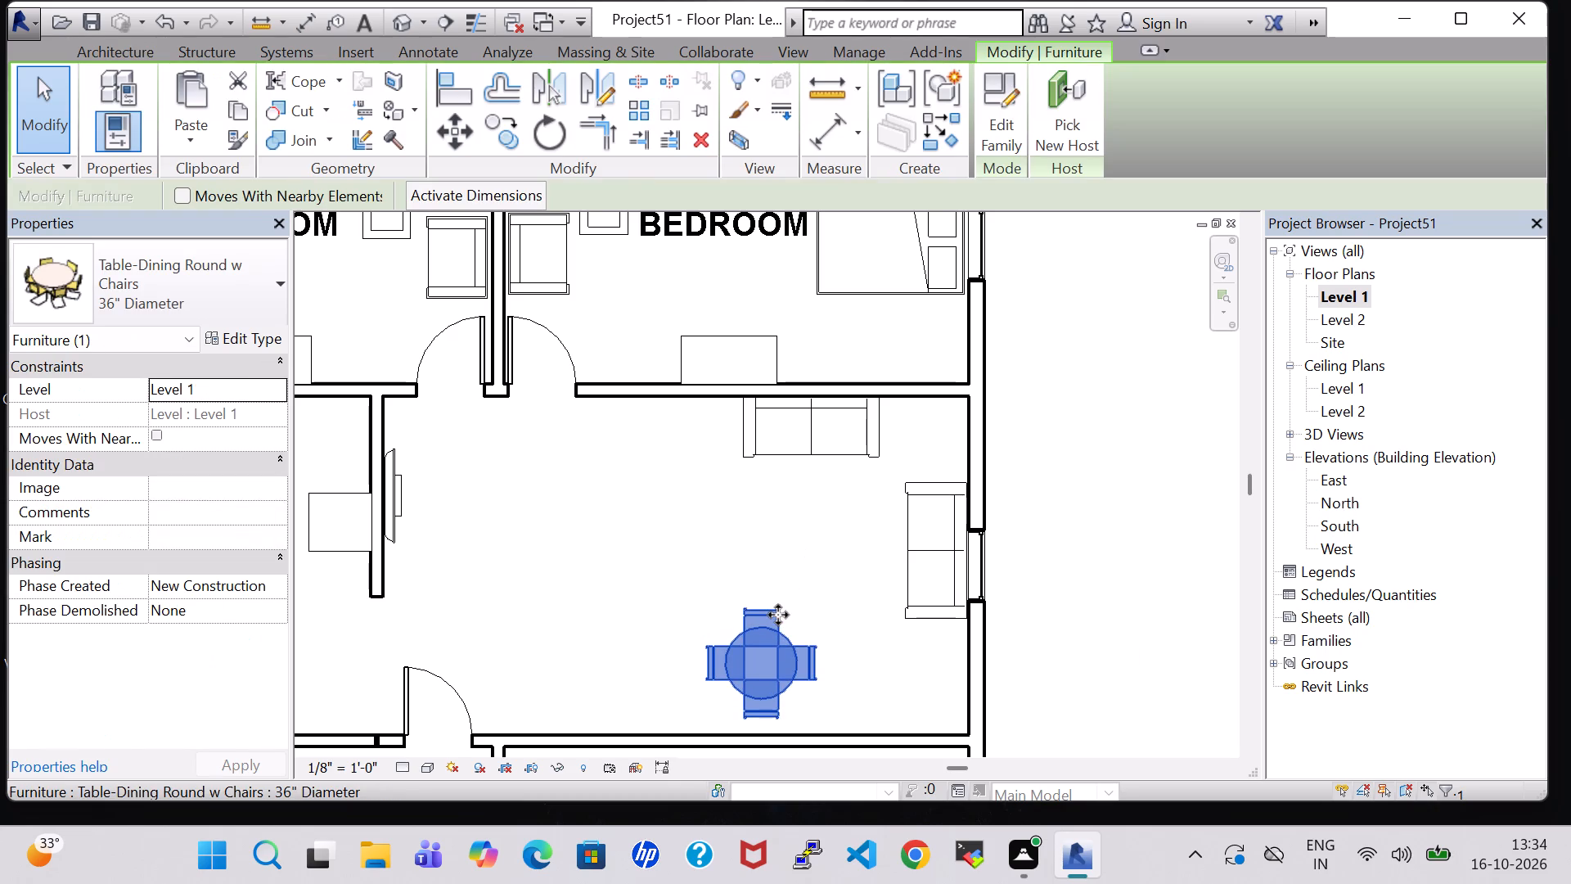
pyautogui.press('Right')
pyautogui.press('Right')
pyautogui.press('Right')
pyautogui.press('Right')
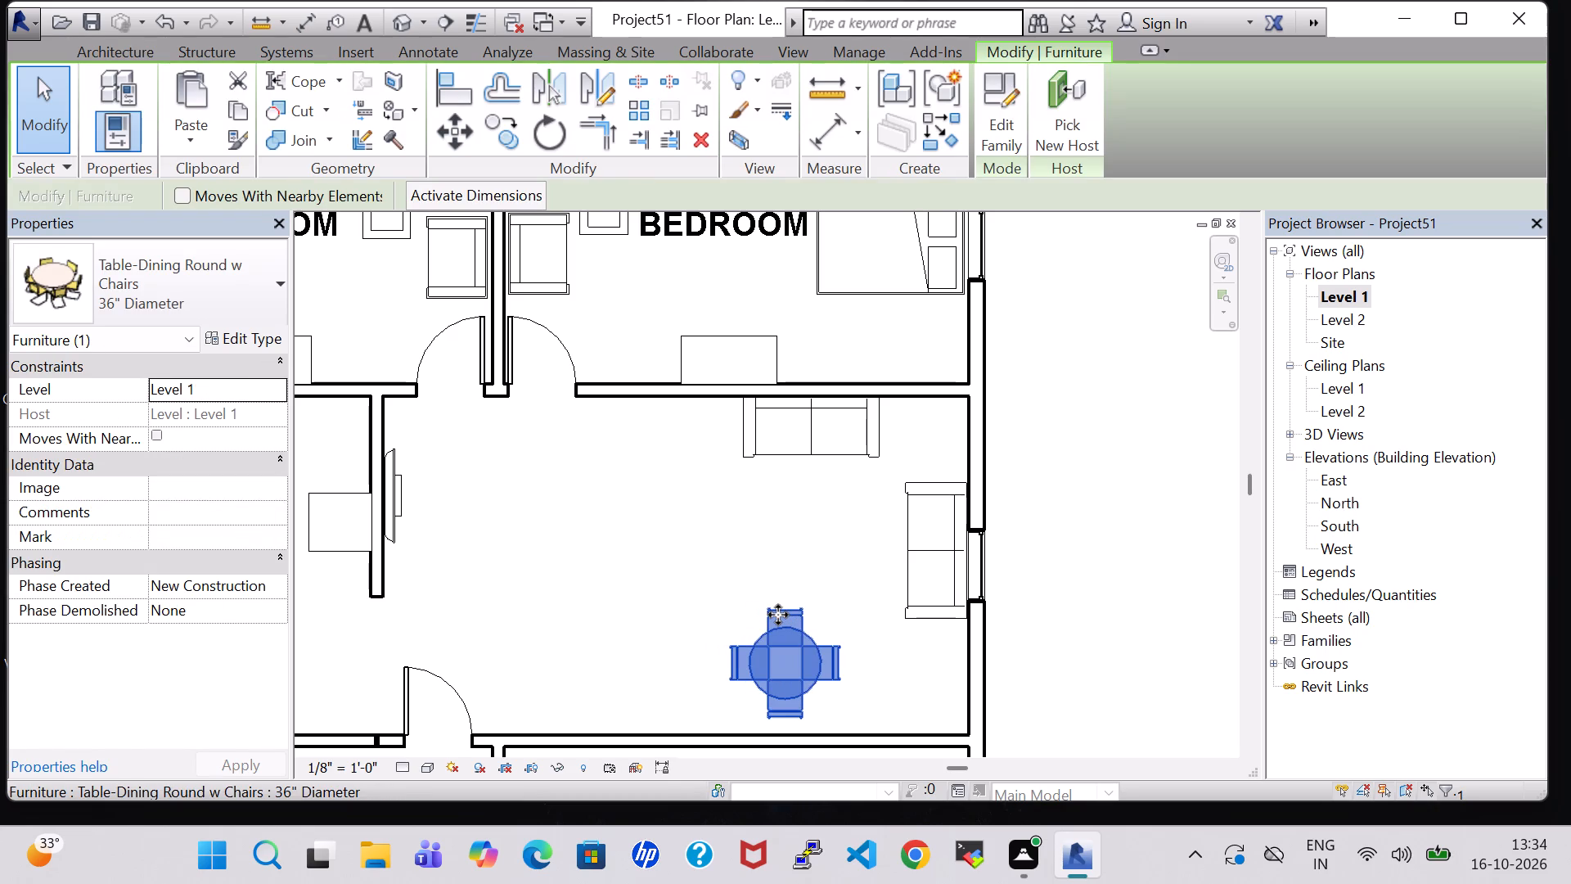
pyautogui.press('Down')
pyautogui.click(1117, 581)
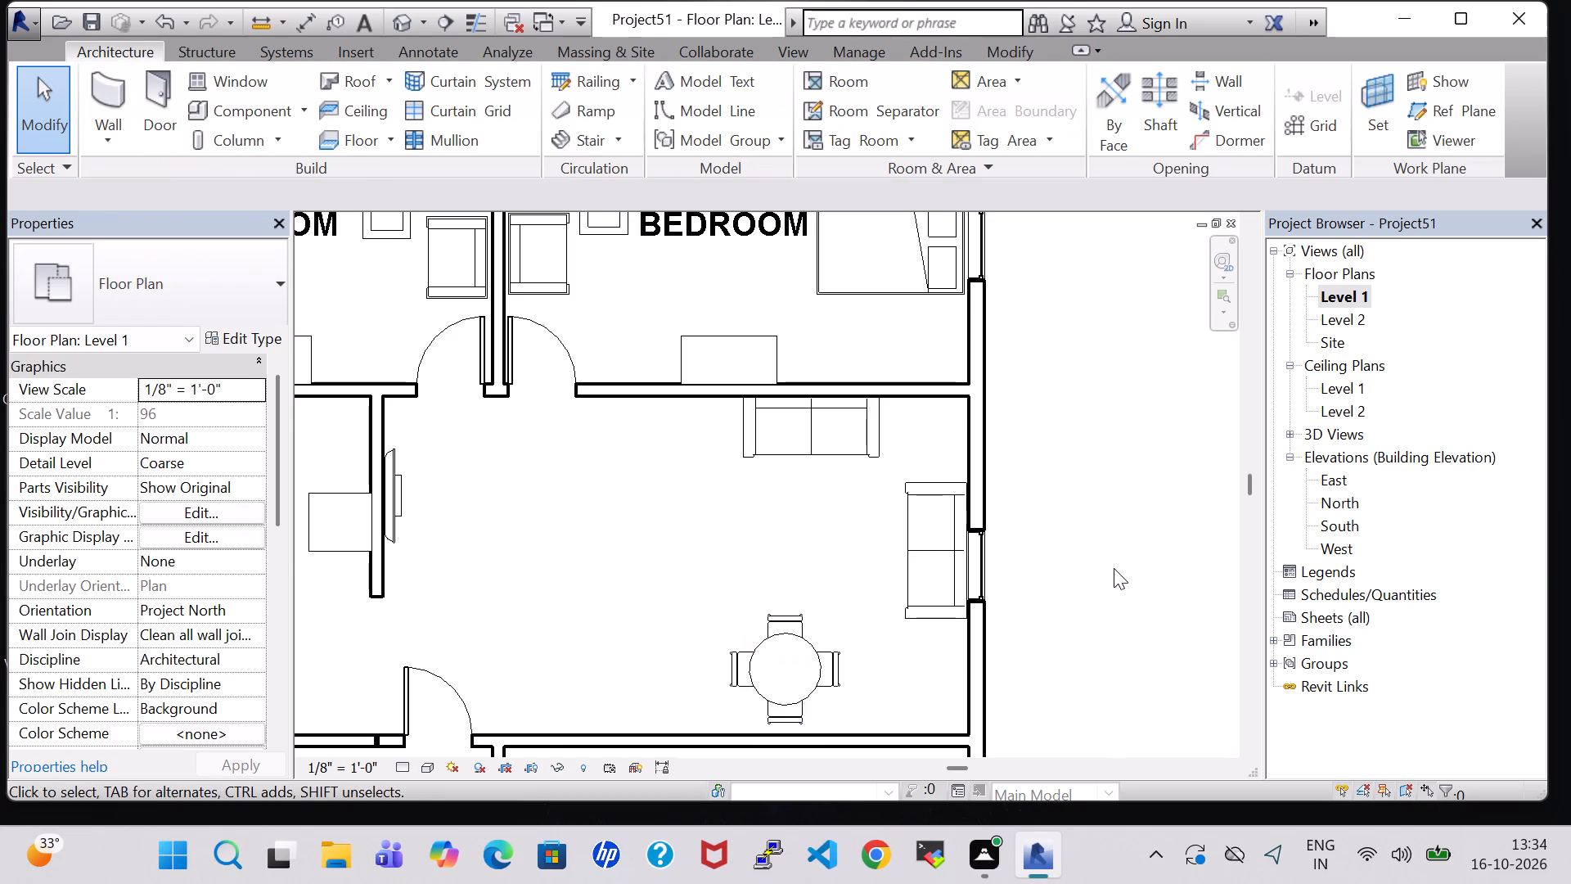
# Place three RPC Tropical Agave - 1.5' plants: one in the large room's southeast corner and one on either side of the TV.
pyautogui.scroll(-6, 1114, 568)
pyautogui.click(920, 273)
pyautogui.rightClick(920, 273)
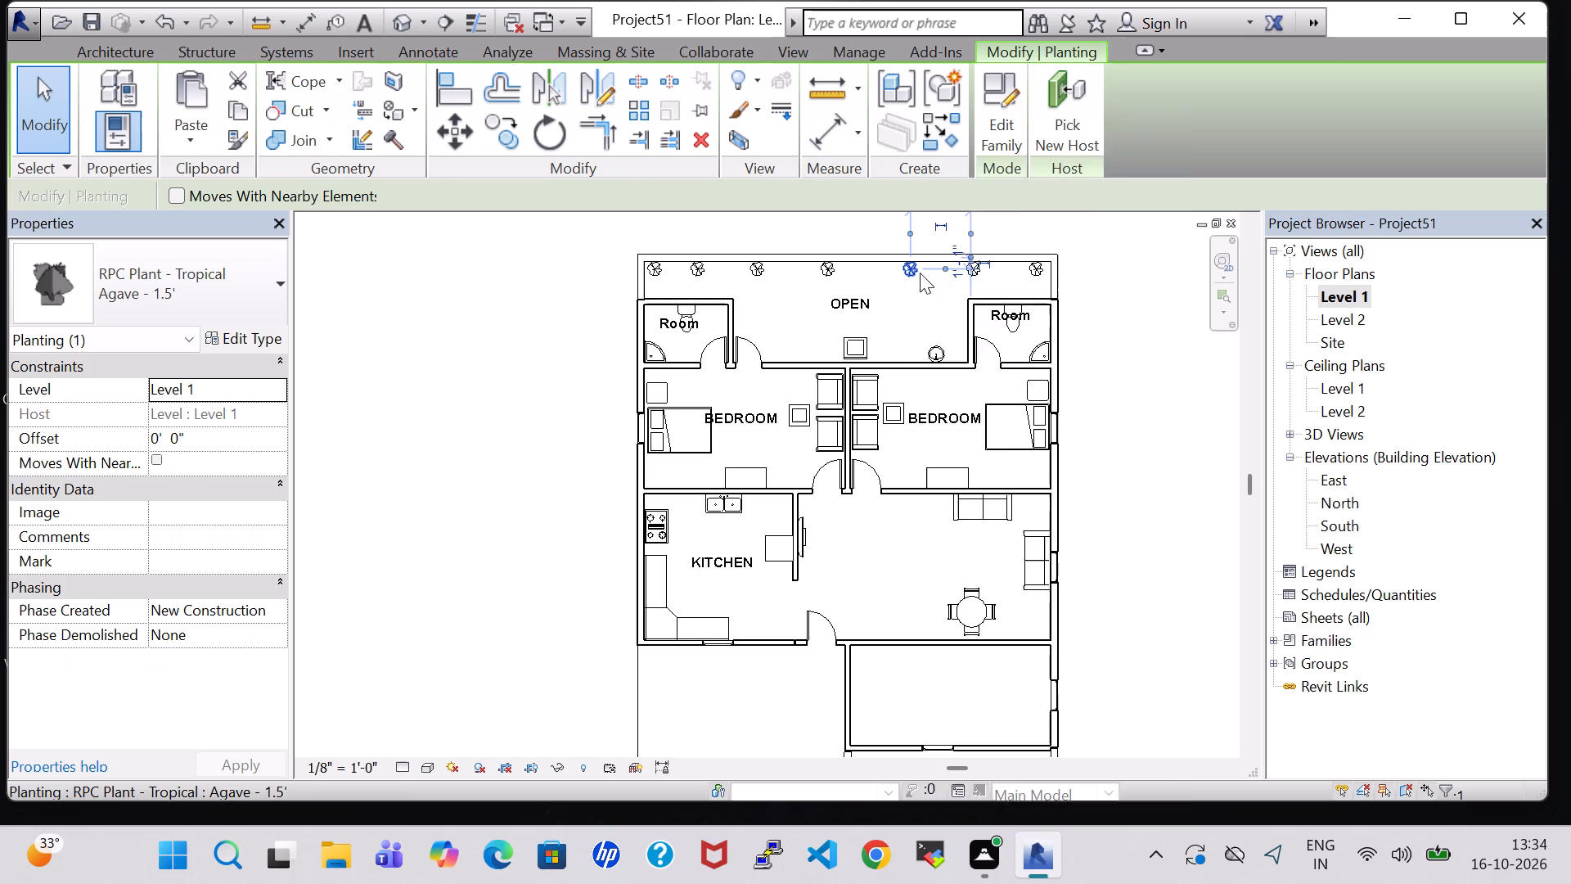
pyautogui.click(1018, 435)
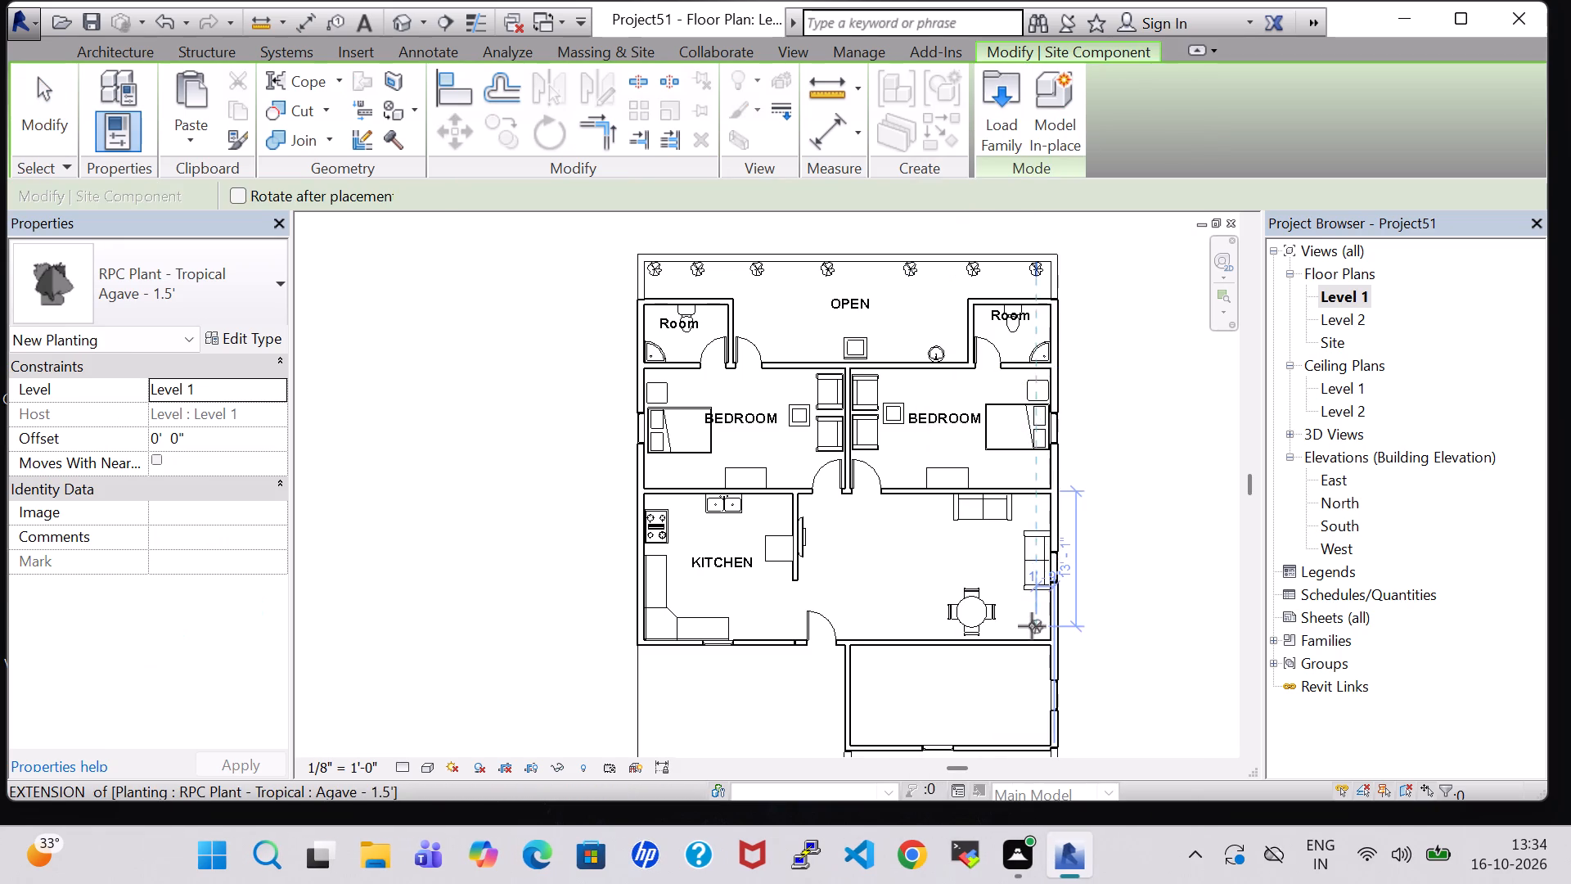
pyautogui.scroll(4, 1032, 626)
pyautogui.click(1037, 630)
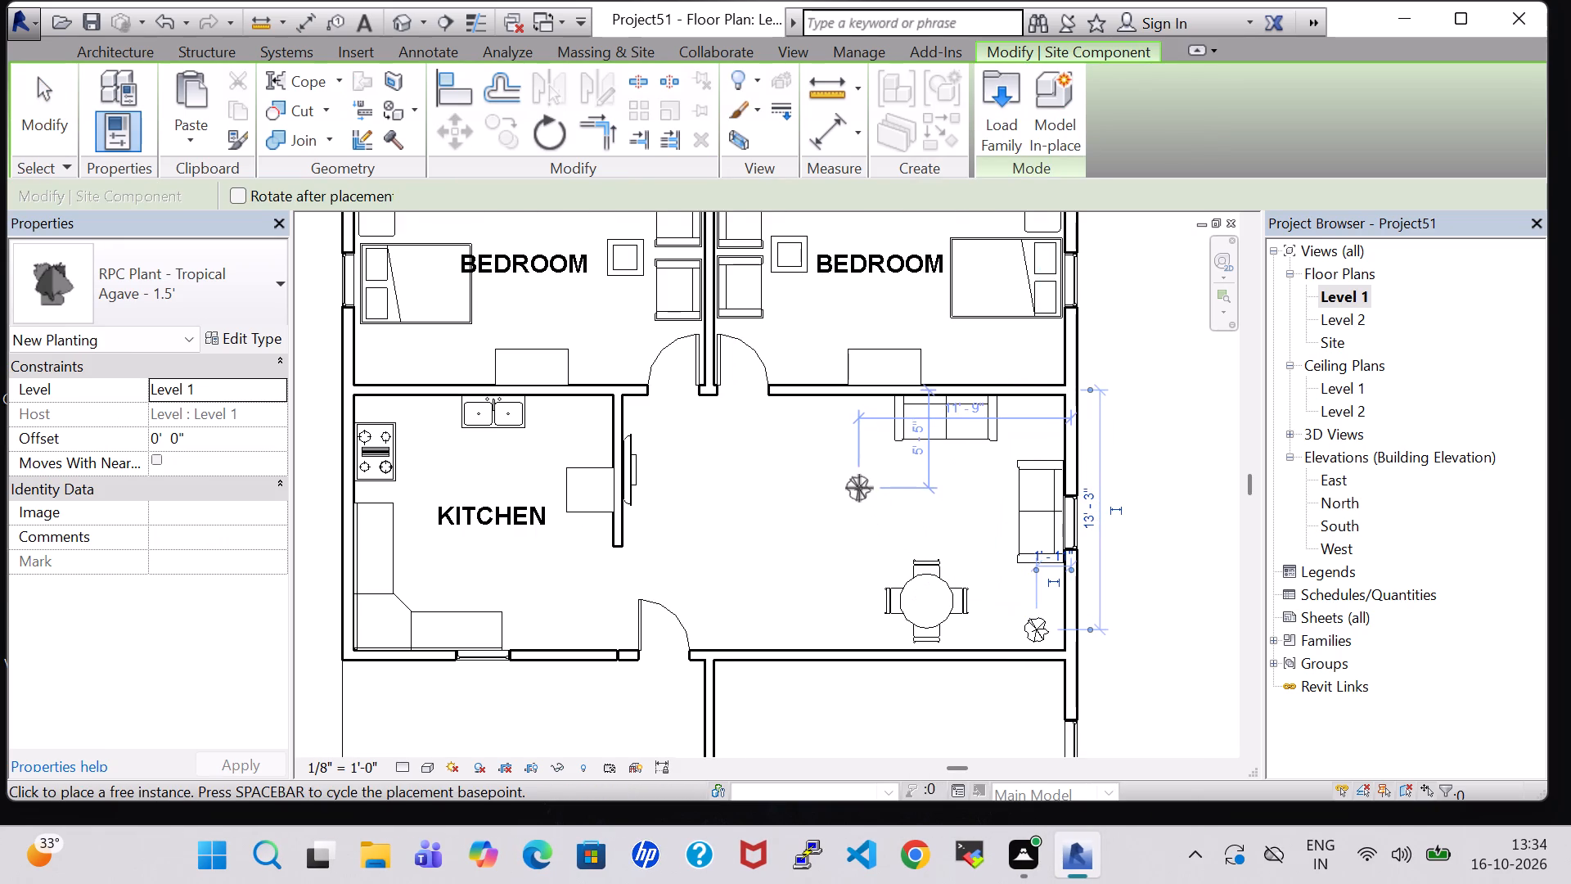
pyautogui.click(637, 524)
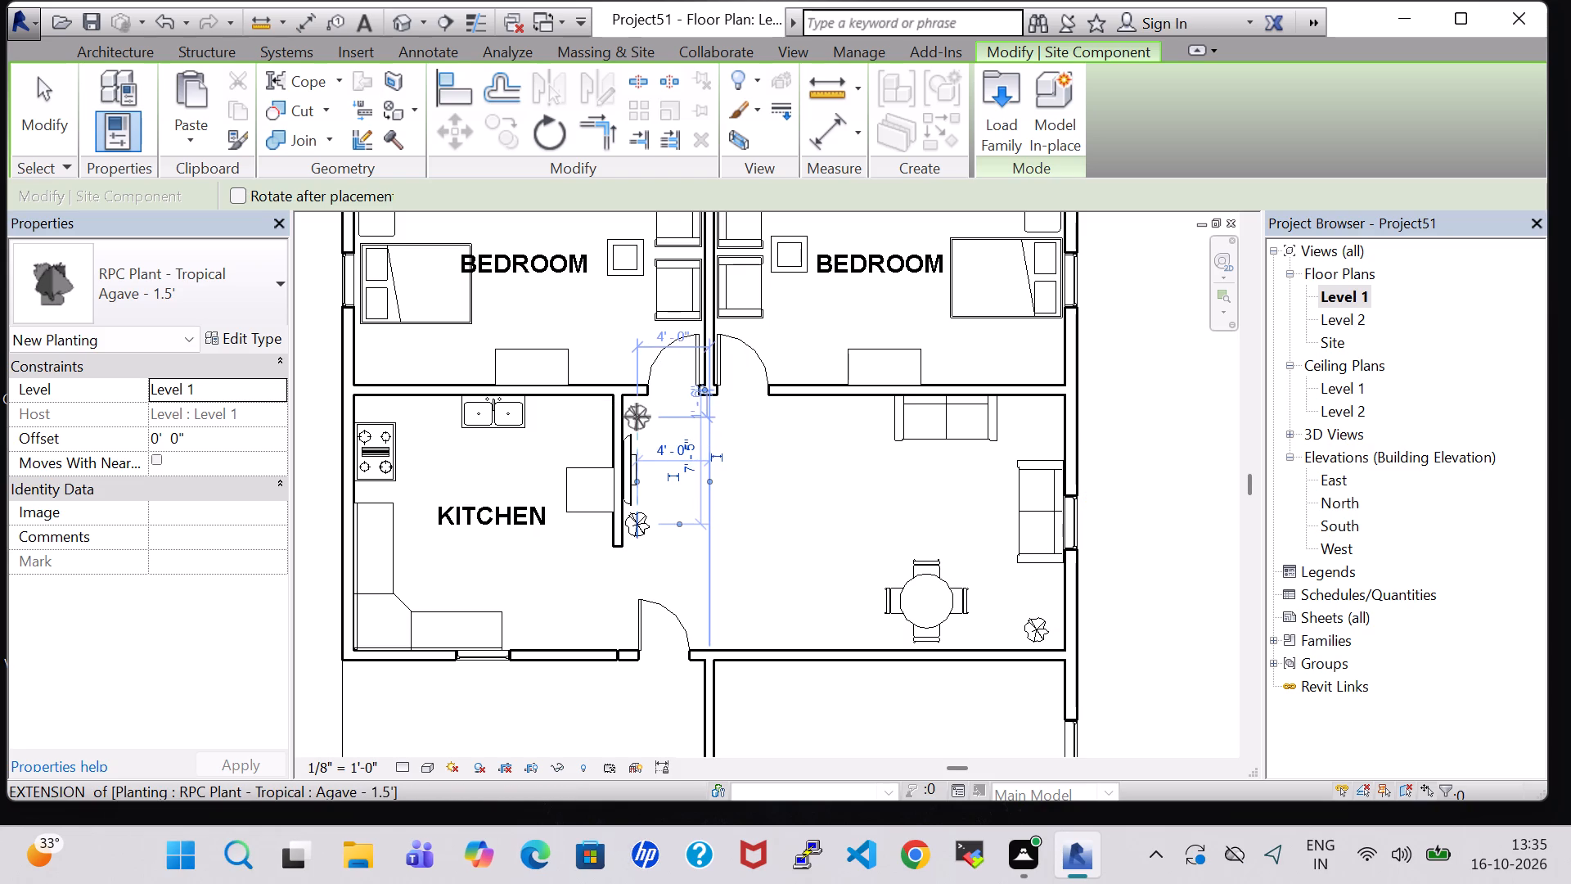
pyautogui.click(637, 417)
pyautogui.press('Escape')
pyautogui.press('Escape')
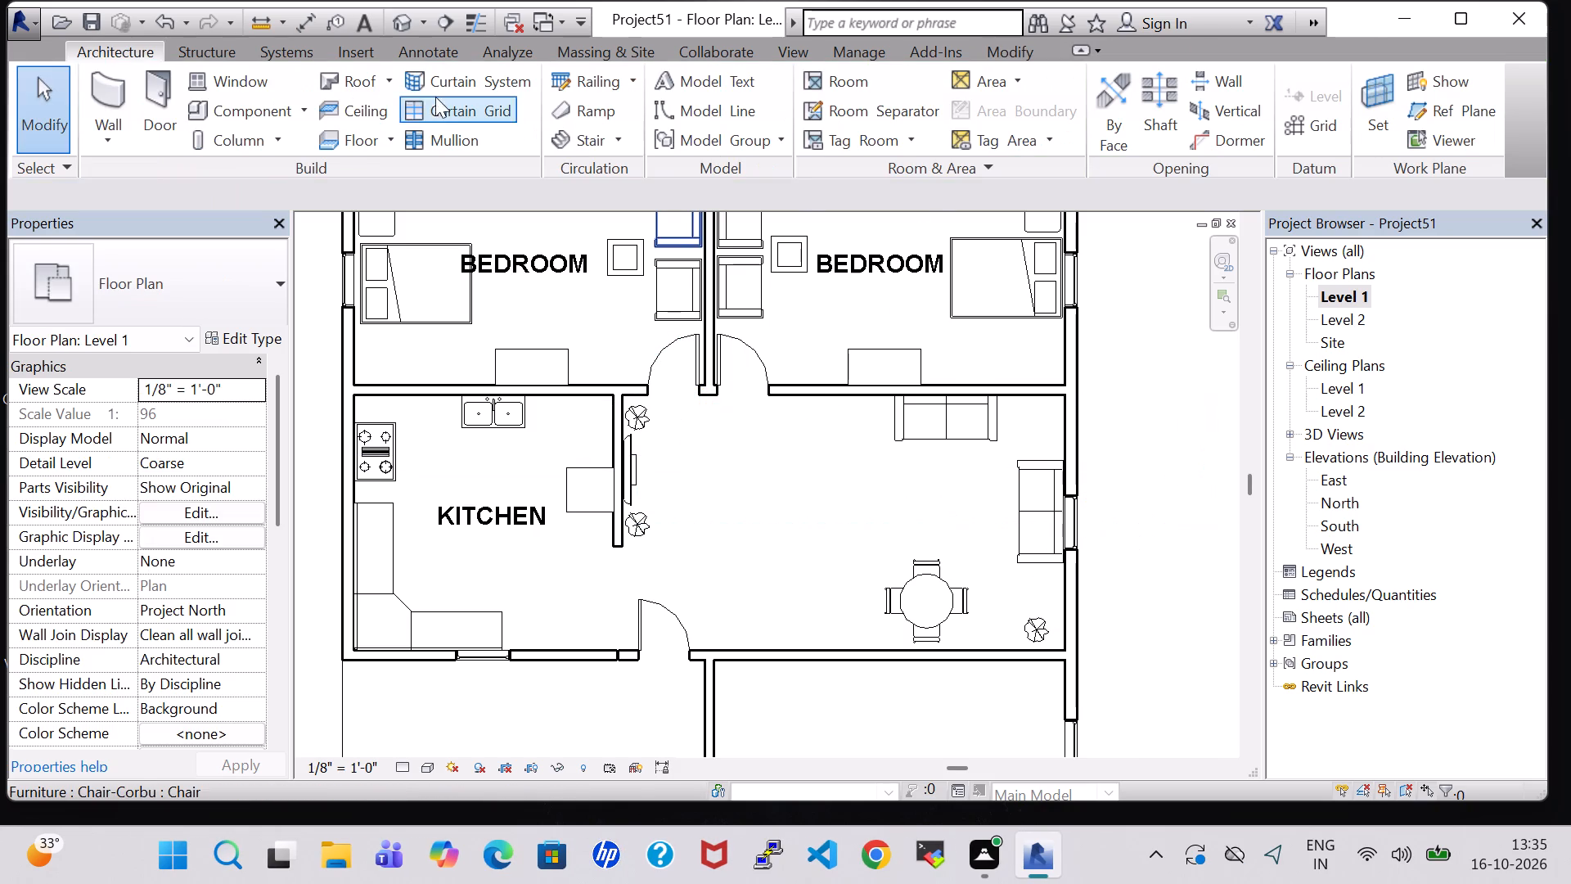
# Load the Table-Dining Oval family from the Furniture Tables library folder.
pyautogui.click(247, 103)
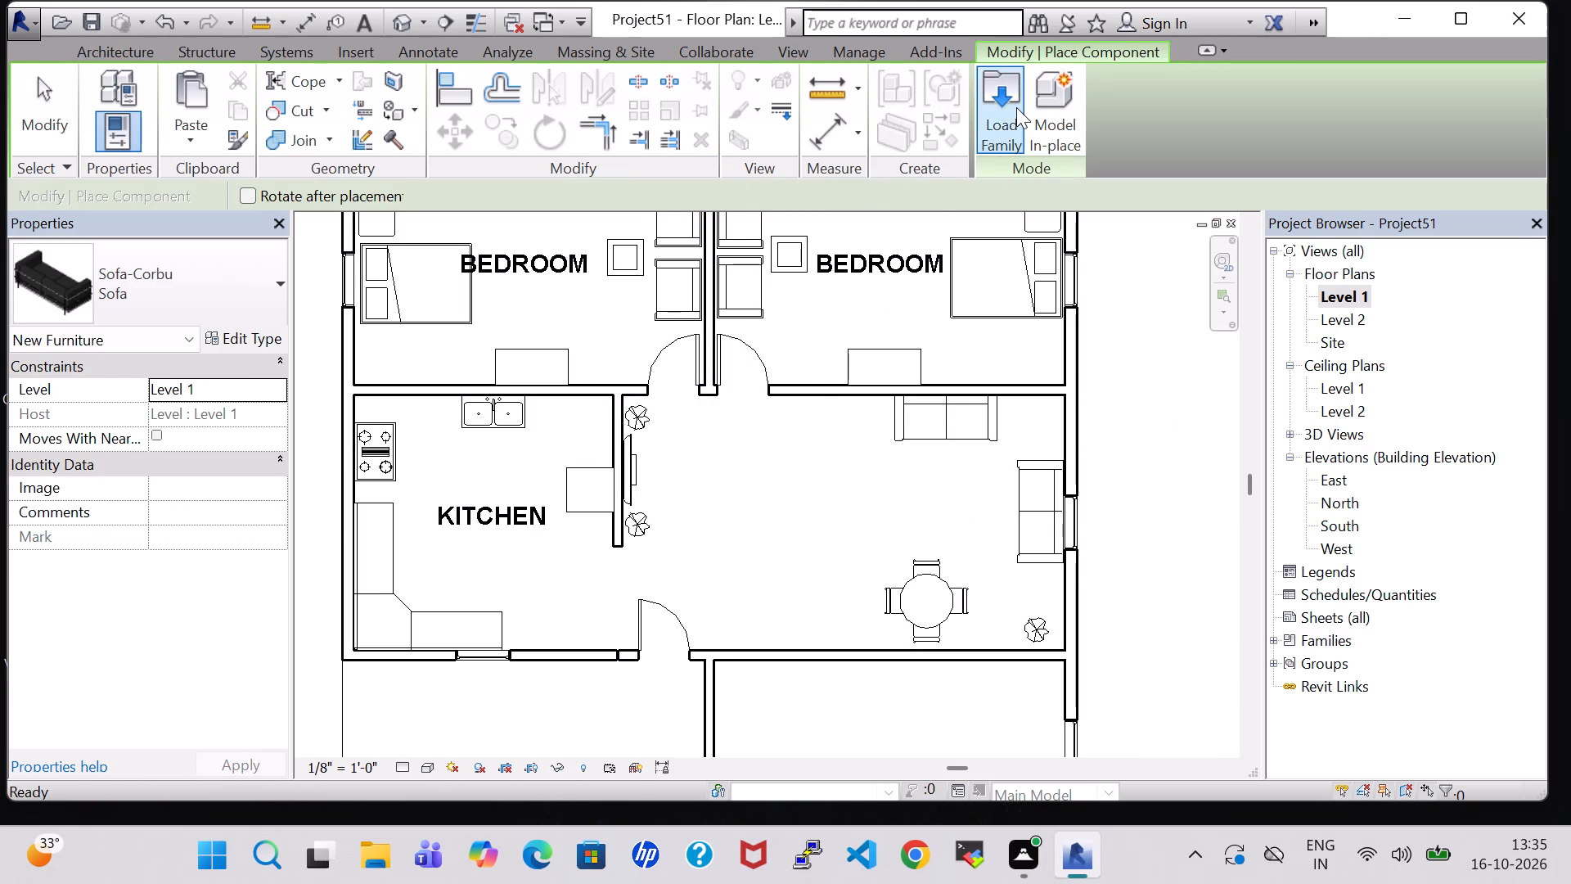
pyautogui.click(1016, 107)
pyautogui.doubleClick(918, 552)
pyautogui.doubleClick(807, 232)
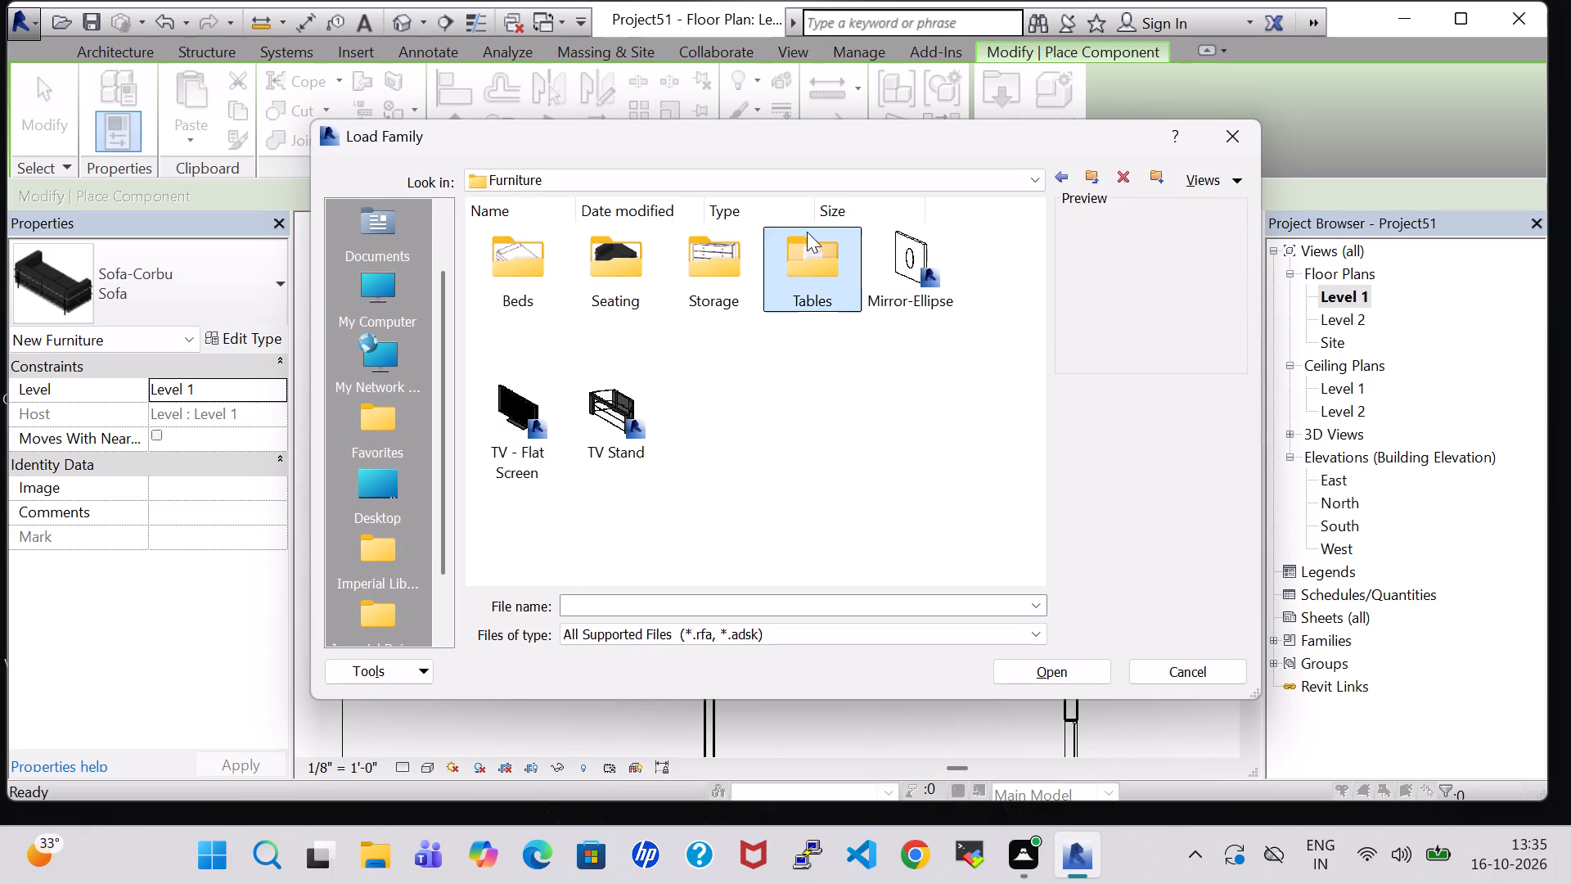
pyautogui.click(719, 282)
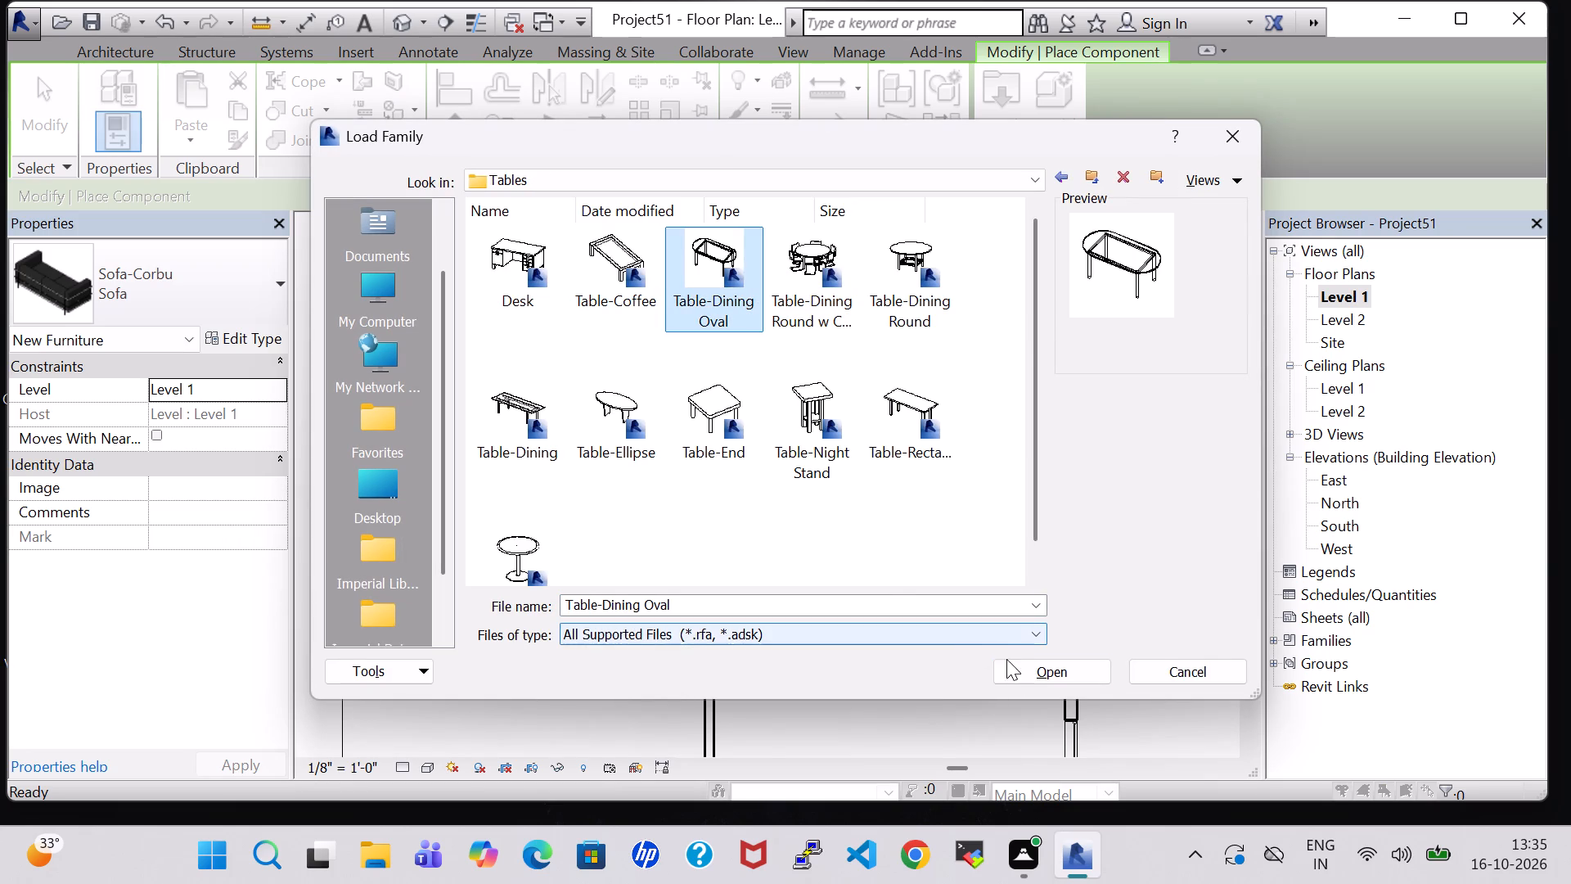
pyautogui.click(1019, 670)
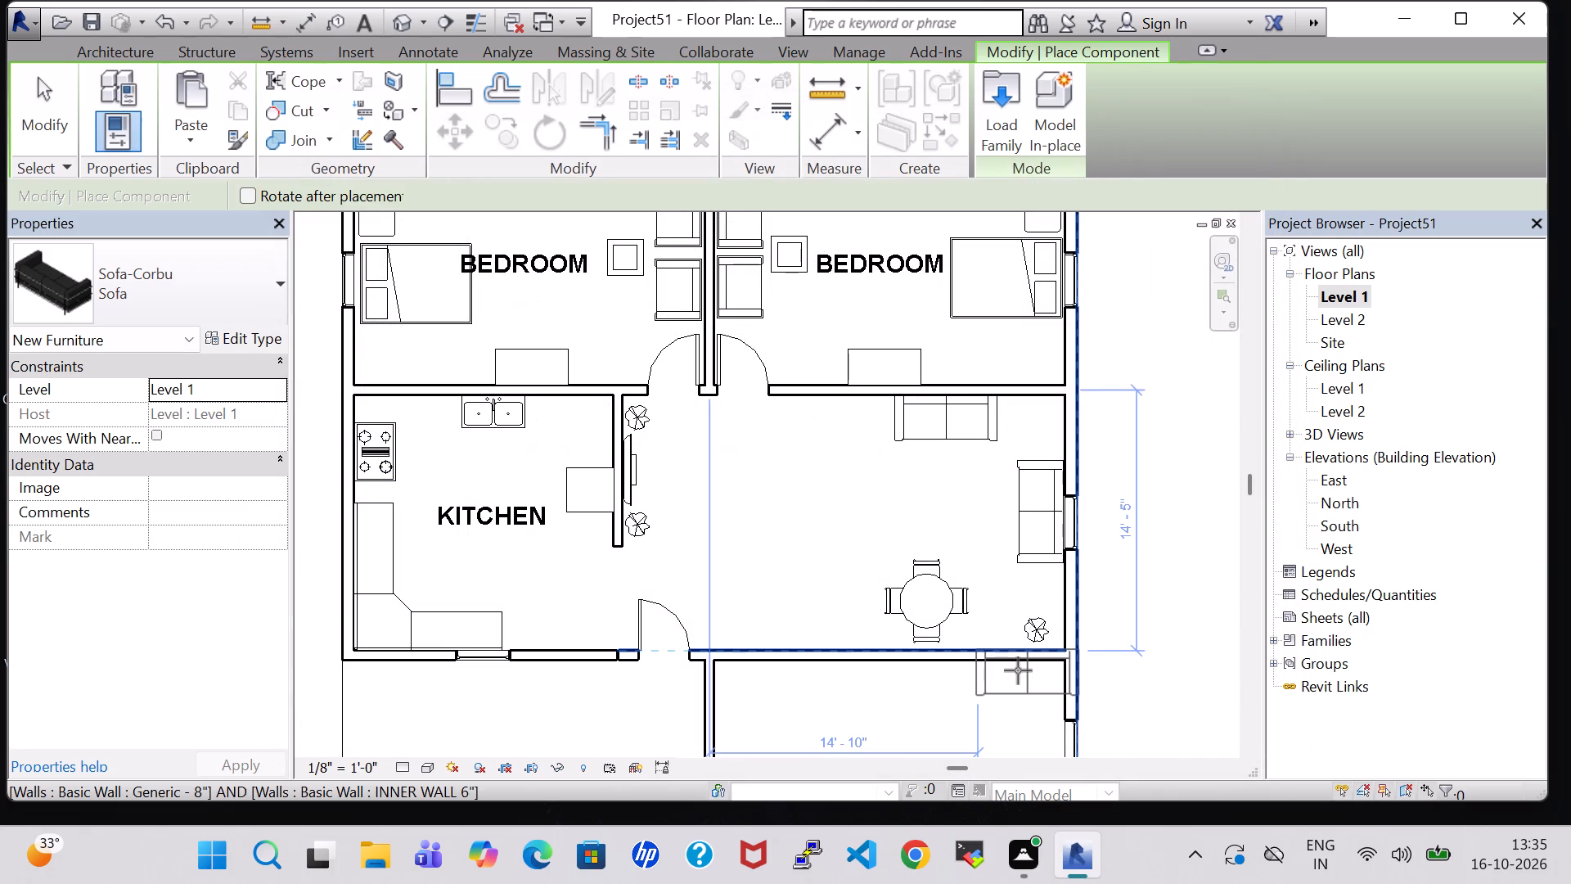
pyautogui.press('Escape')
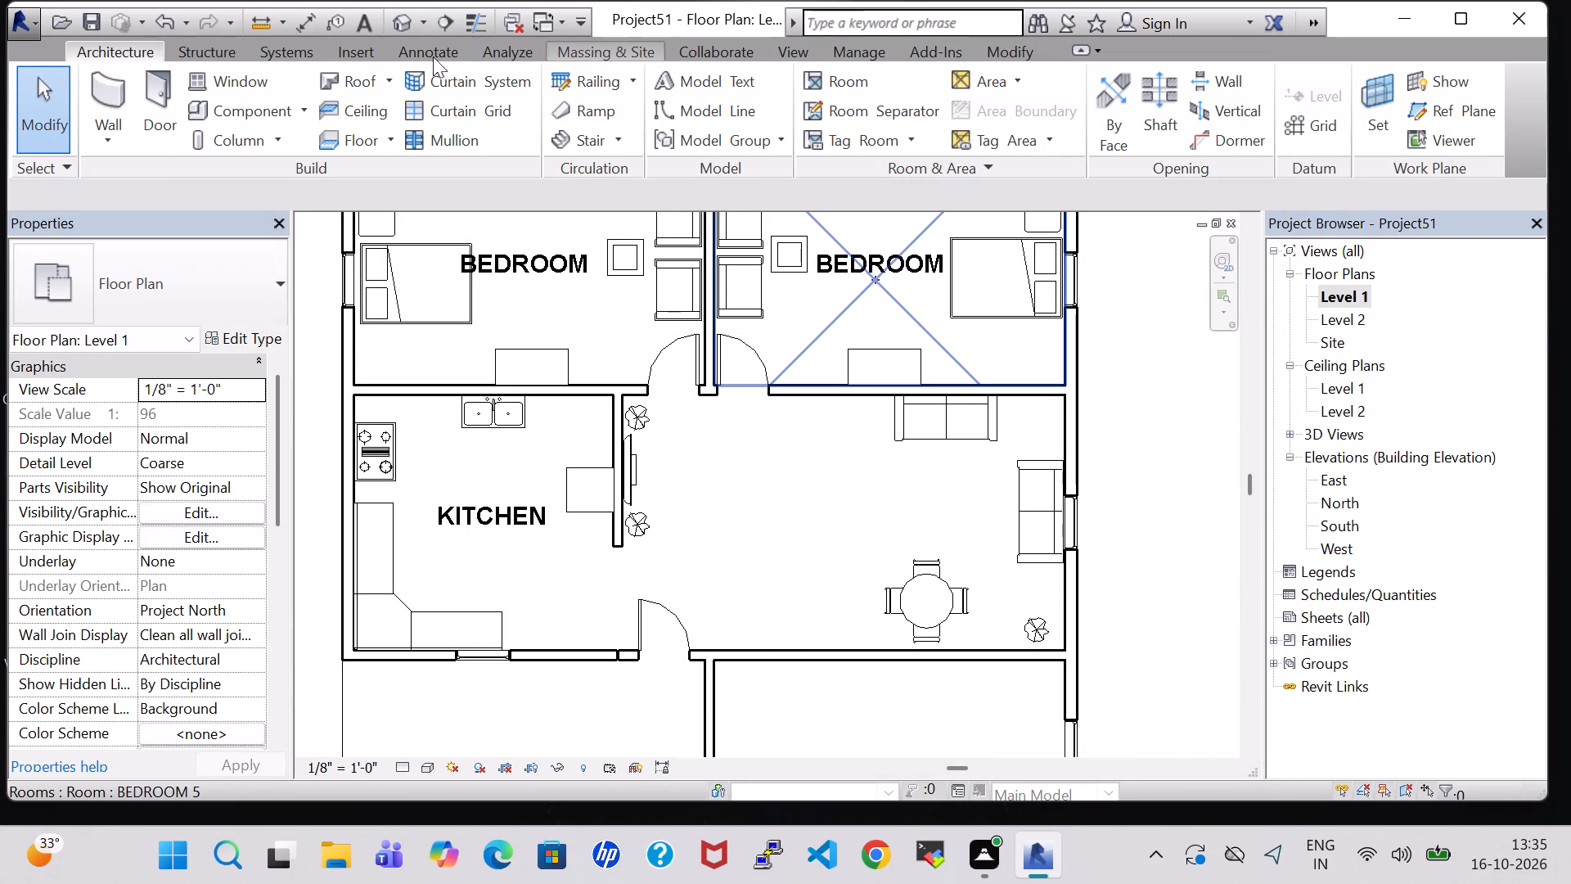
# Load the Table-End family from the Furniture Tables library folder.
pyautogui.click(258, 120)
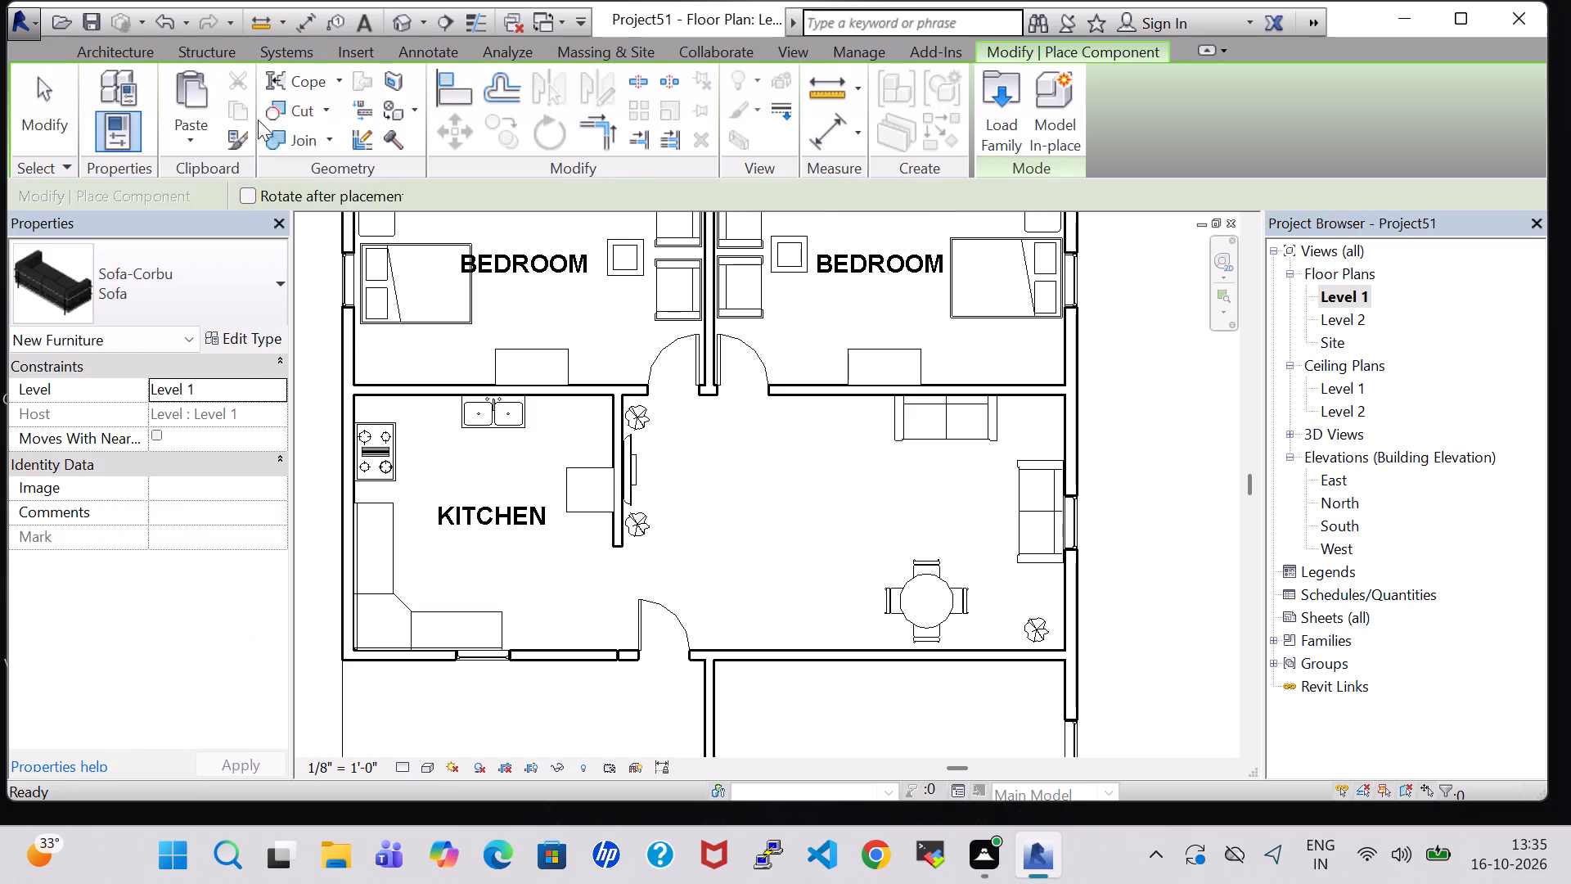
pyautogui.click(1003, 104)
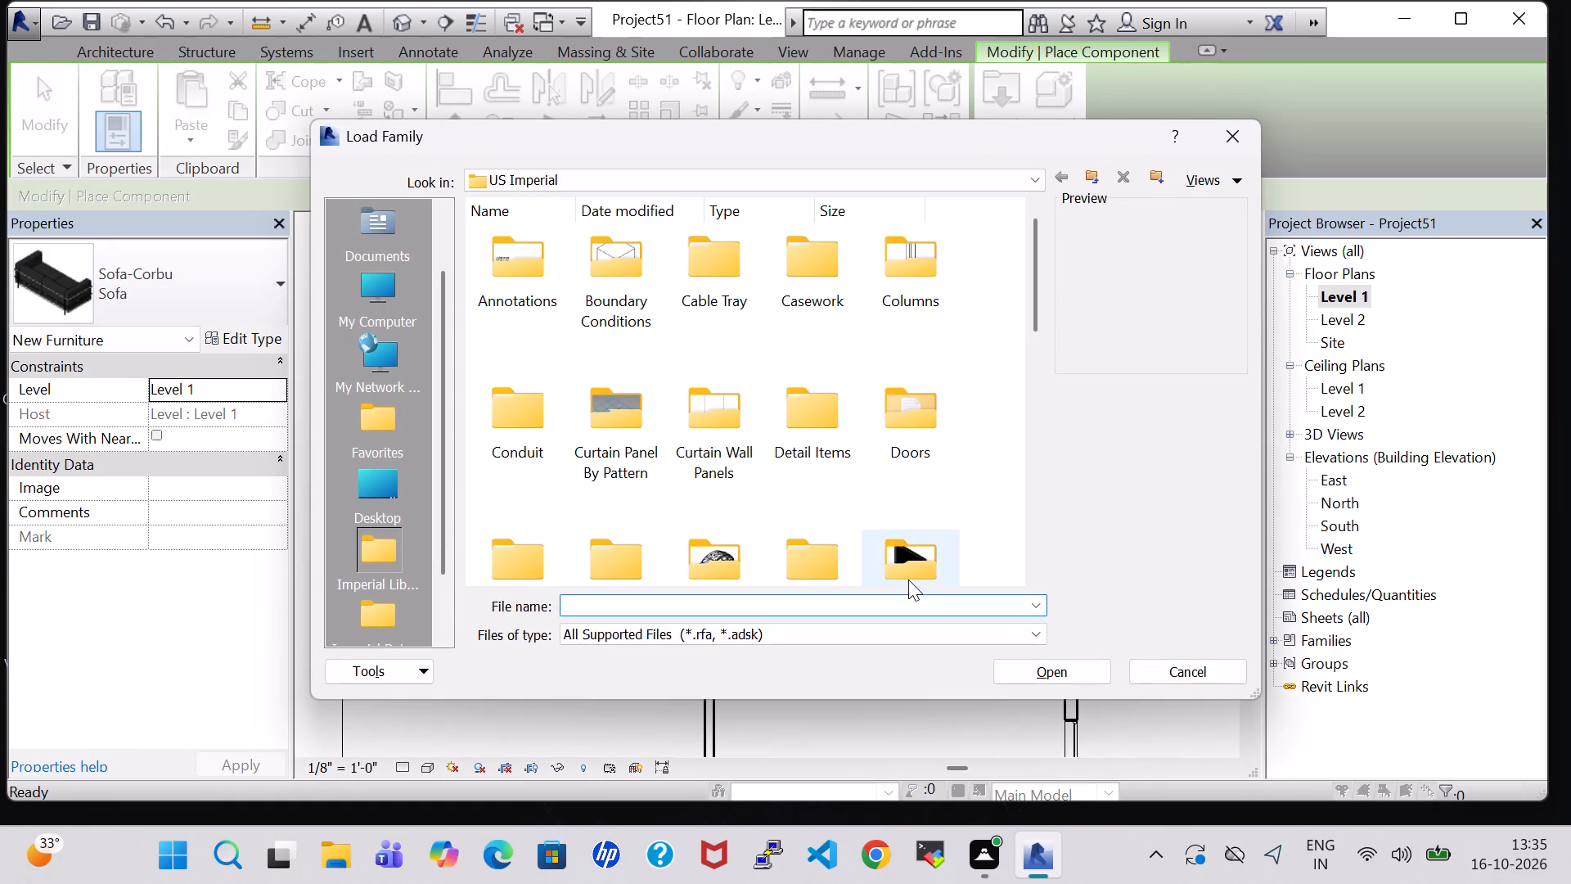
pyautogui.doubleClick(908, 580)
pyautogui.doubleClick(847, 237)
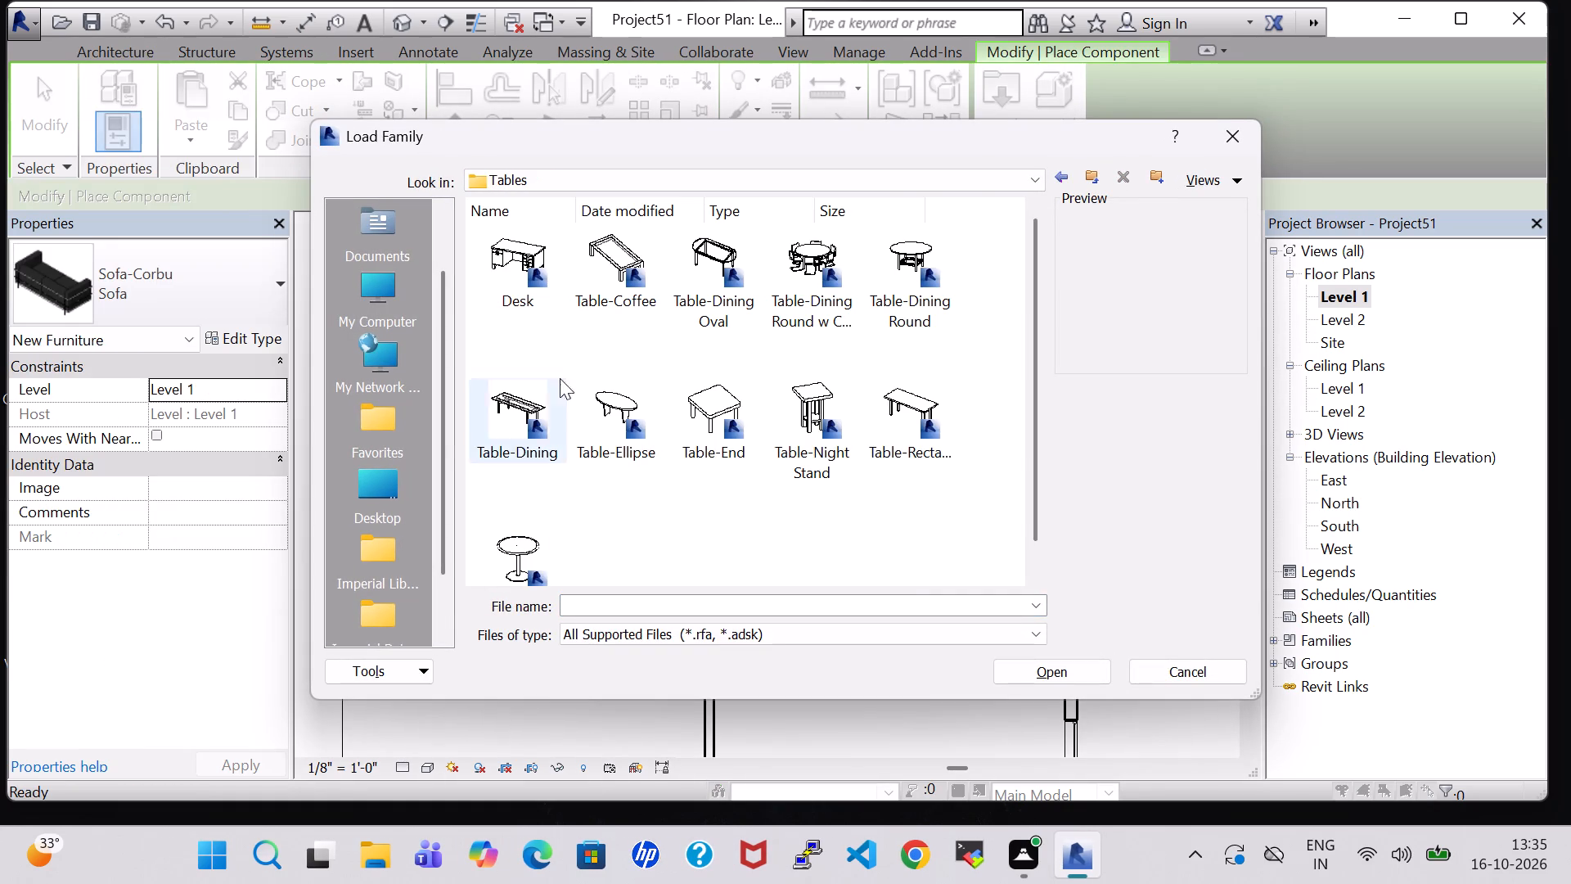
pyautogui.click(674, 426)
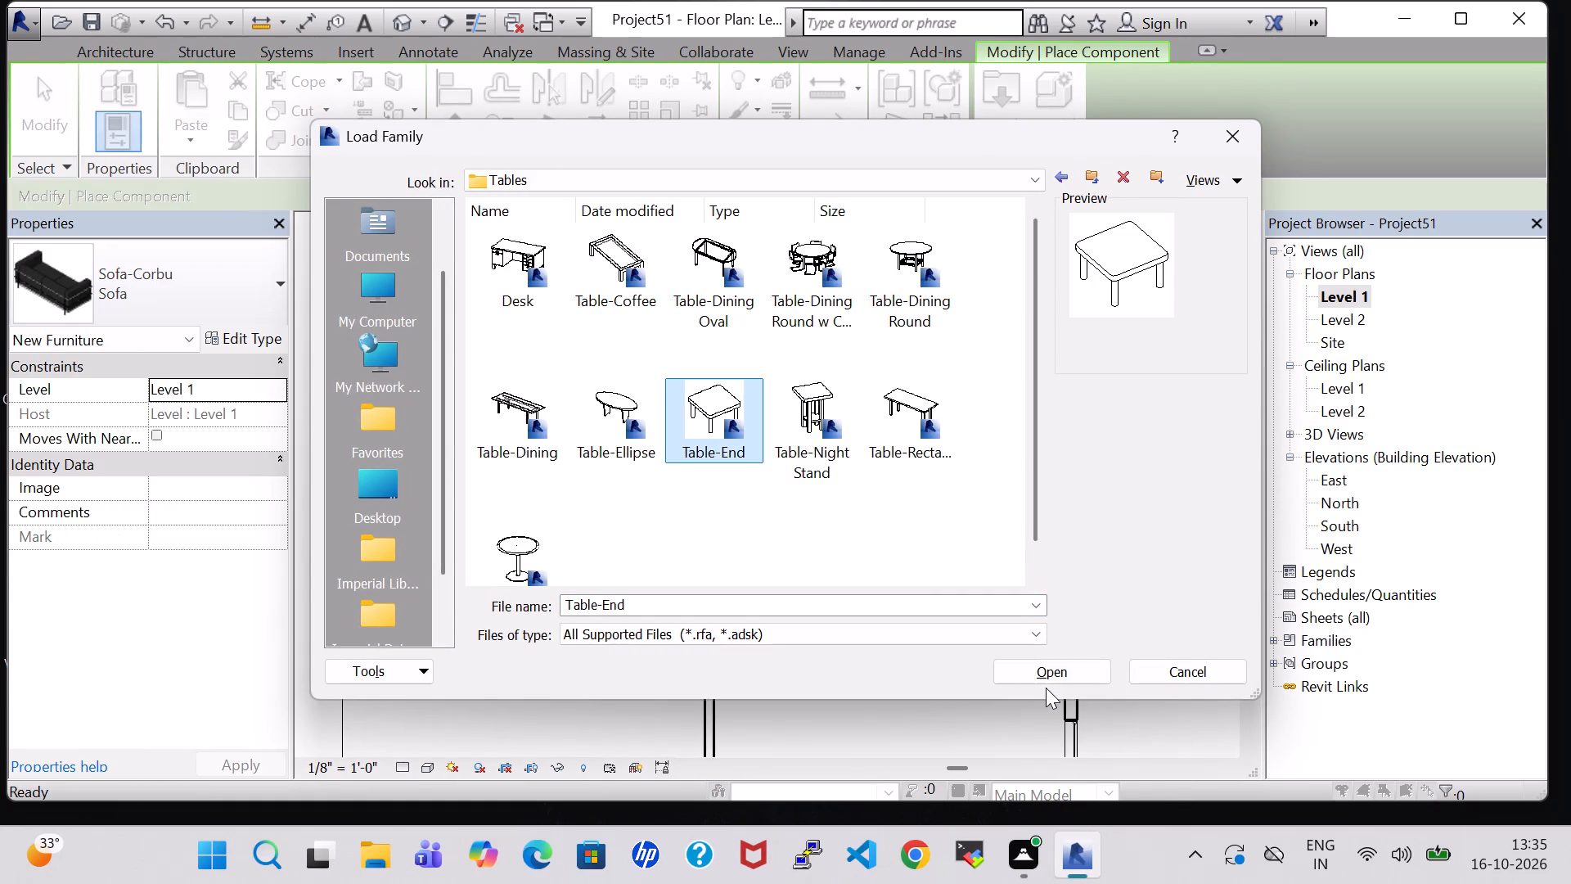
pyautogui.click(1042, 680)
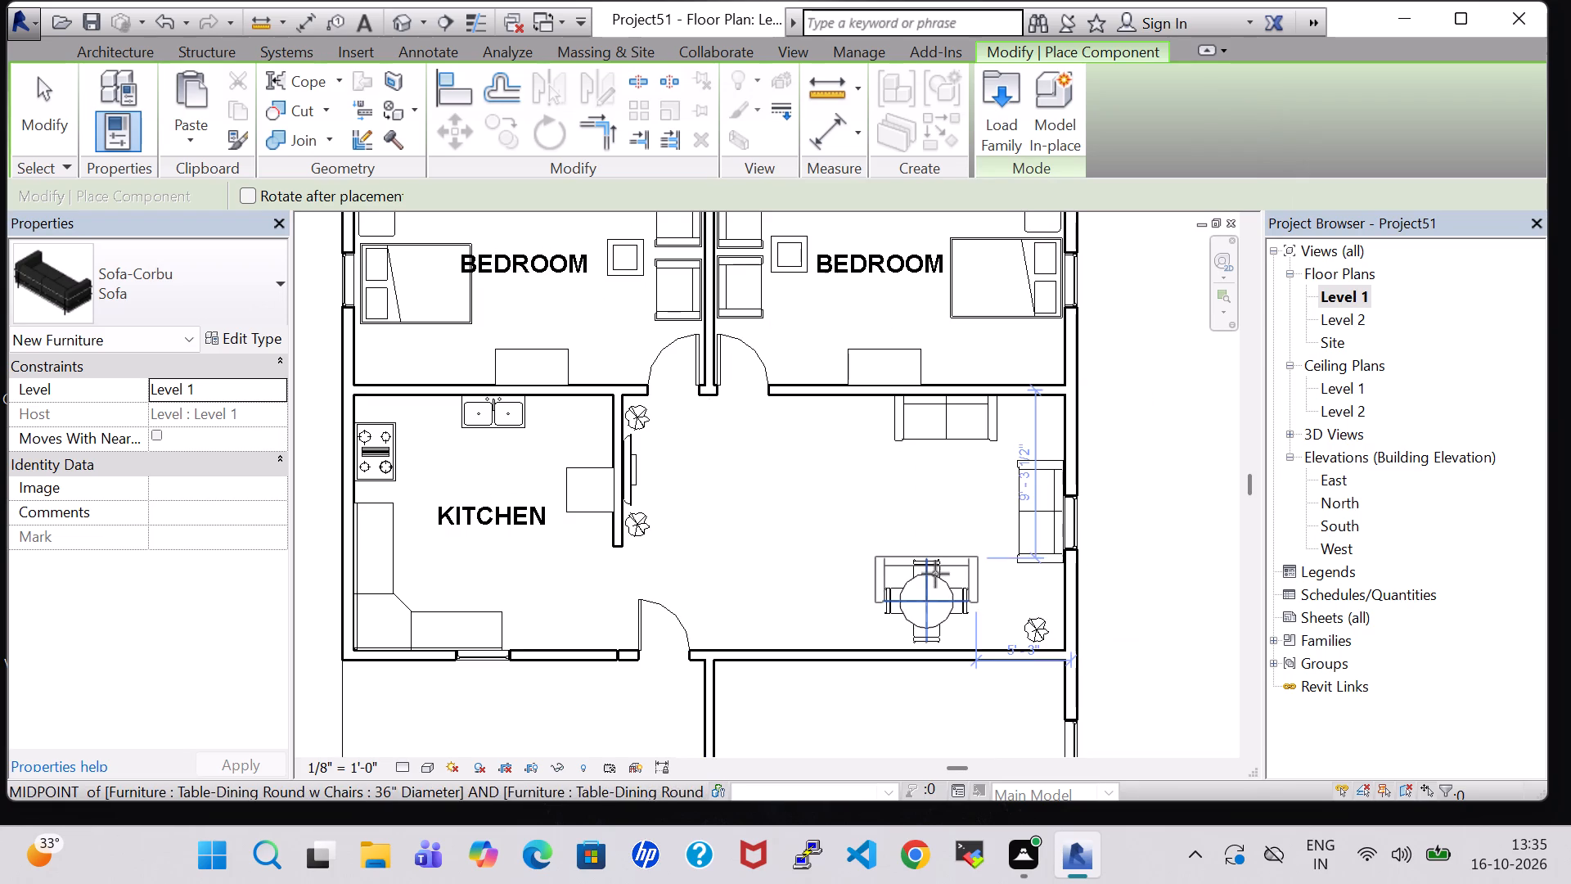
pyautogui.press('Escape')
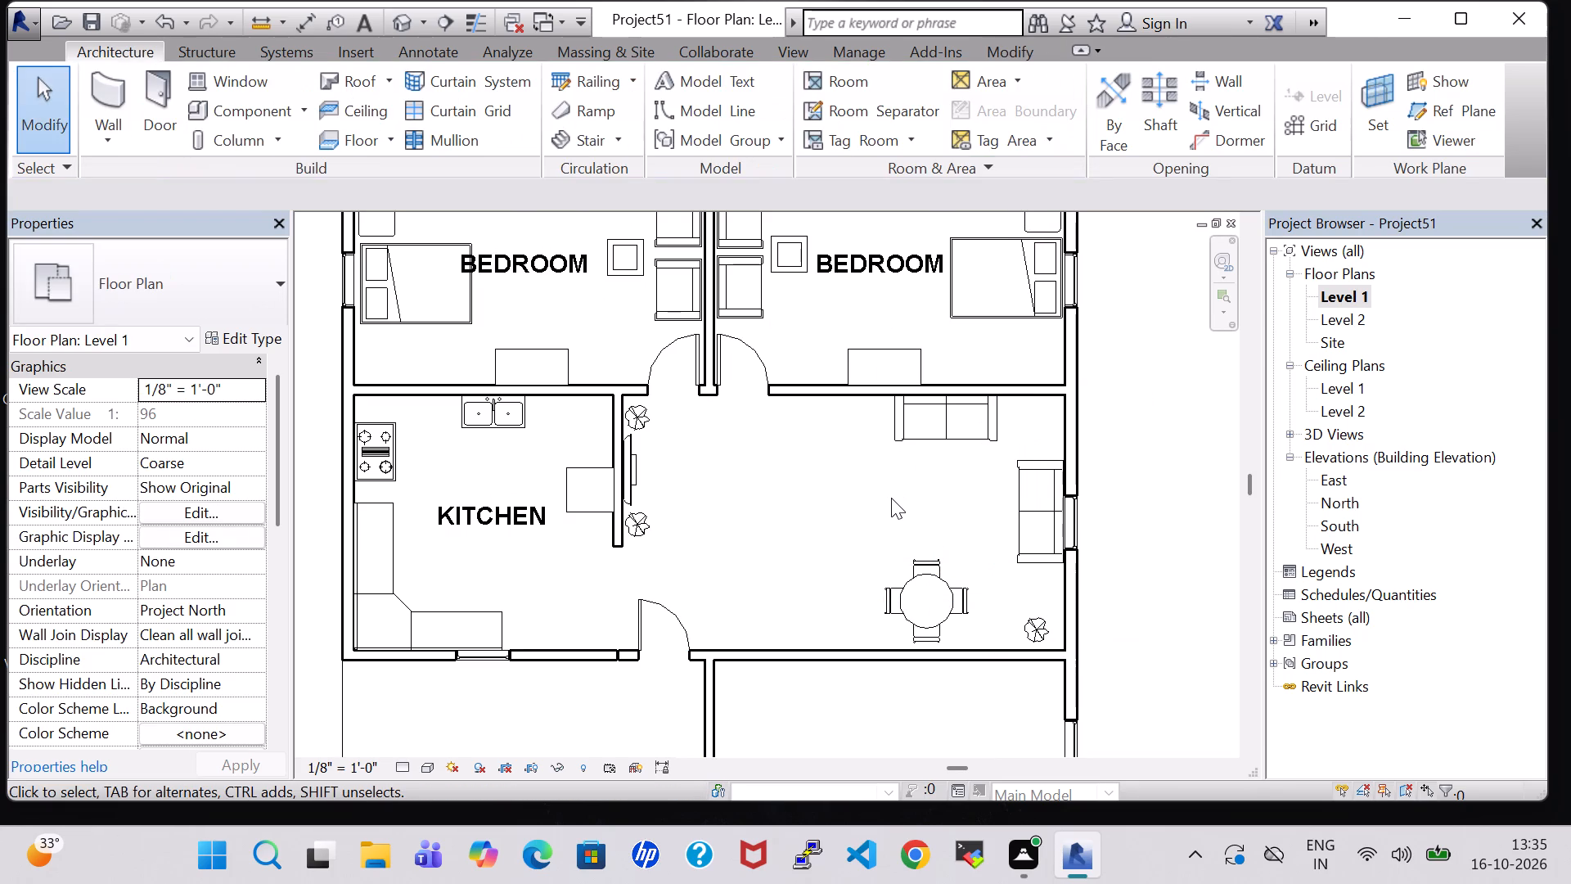
# Place a 24" x 24" Table-End, matching the bedroom's end table, in the large room's northeast corner between the two sofas.
pyautogui.scroll(-2, 891, 498)
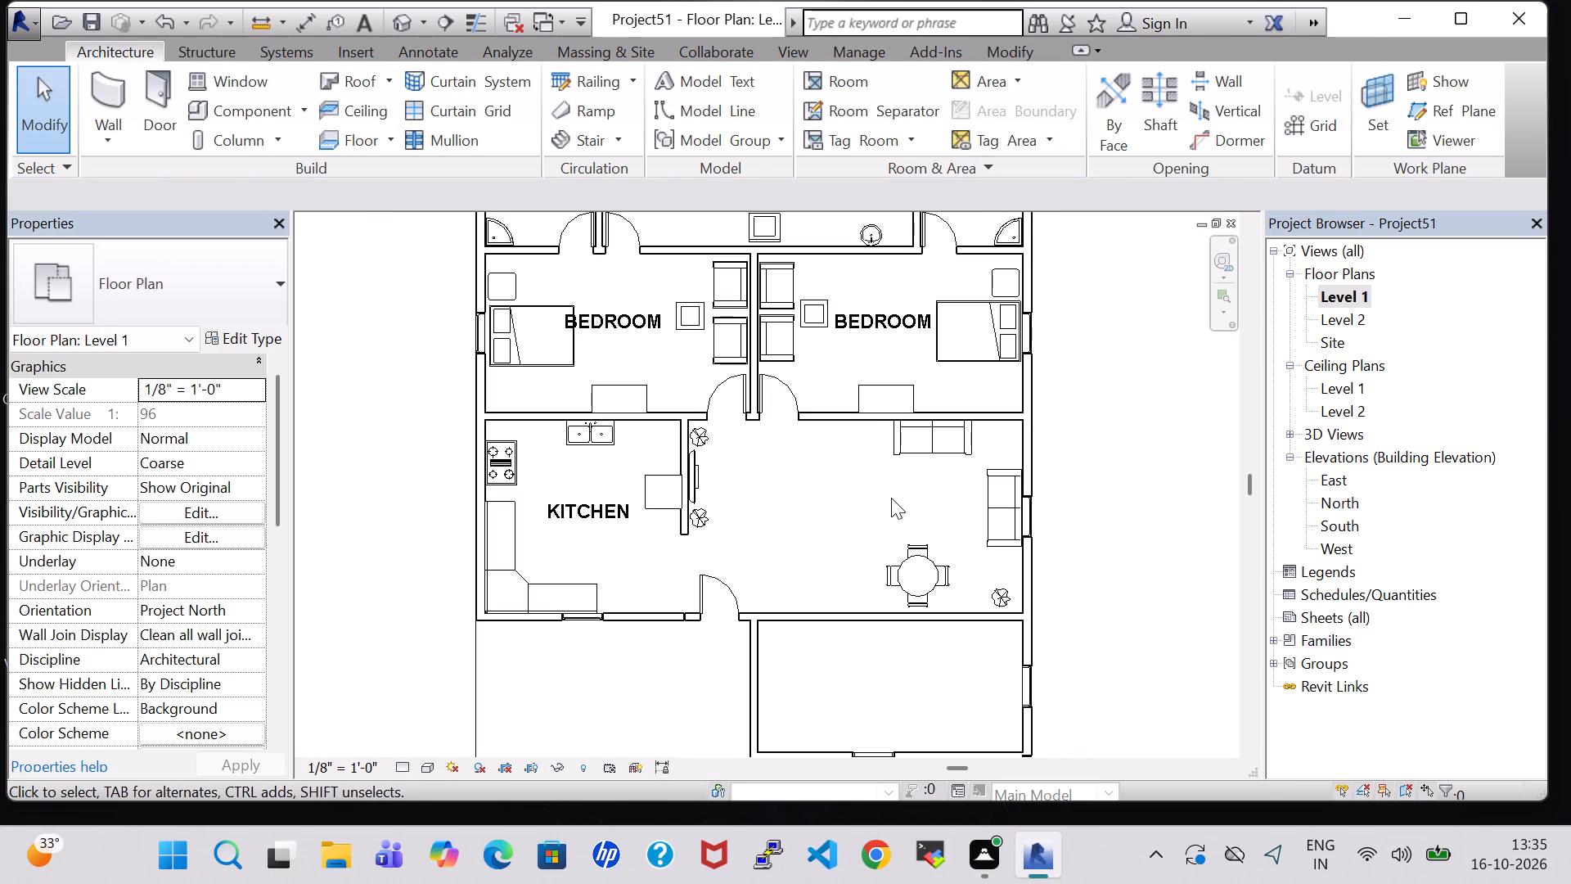
pyautogui.click(520, 281)
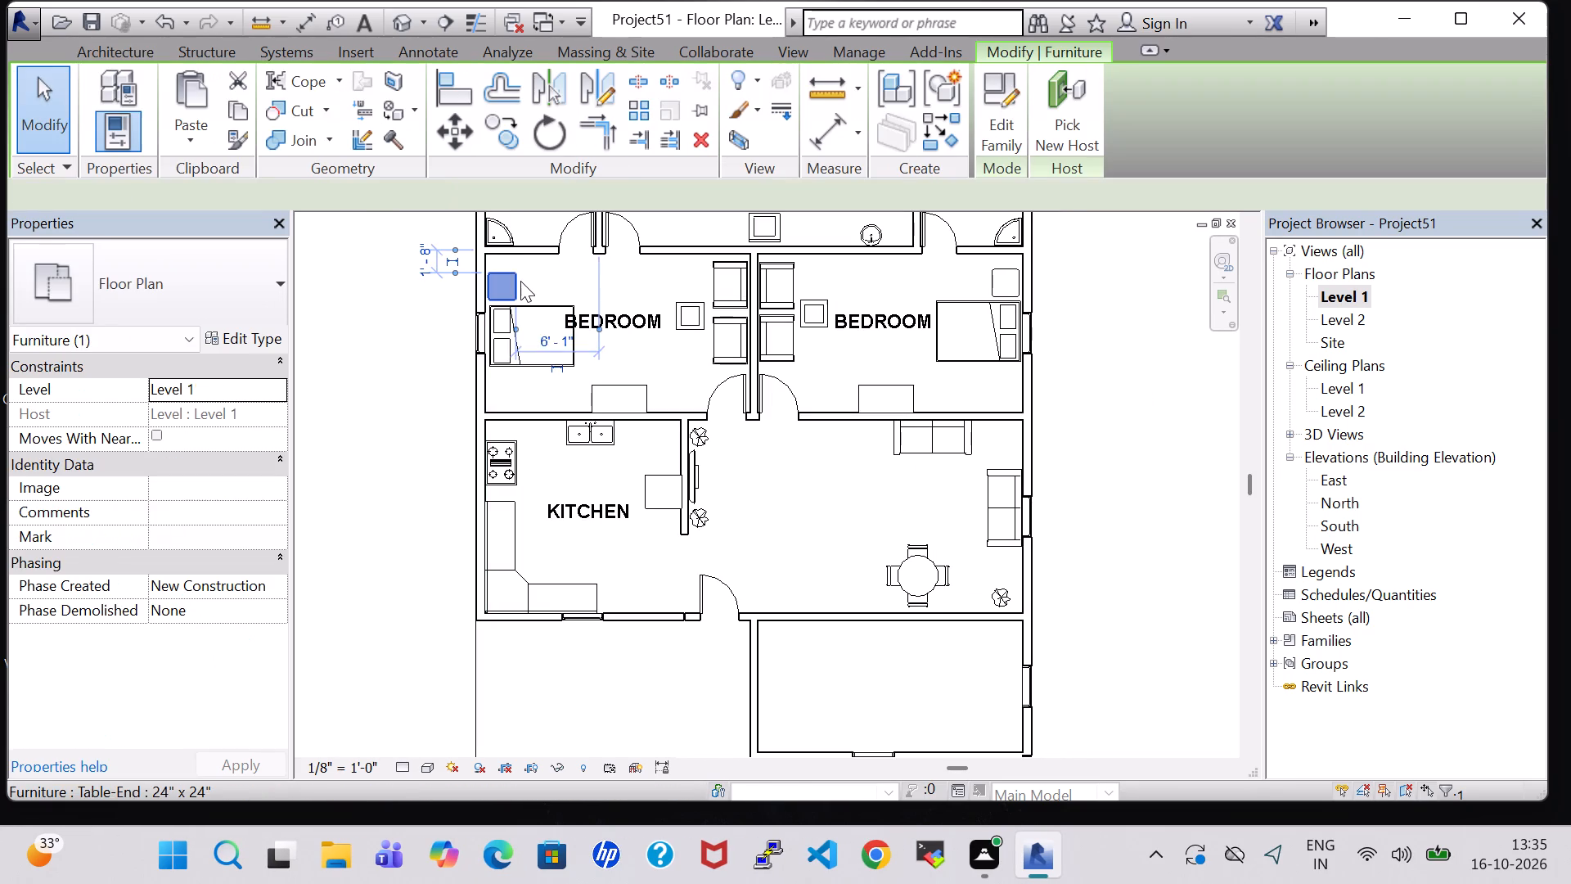
pyautogui.rightClick(520, 281)
pyautogui.click(667, 436)
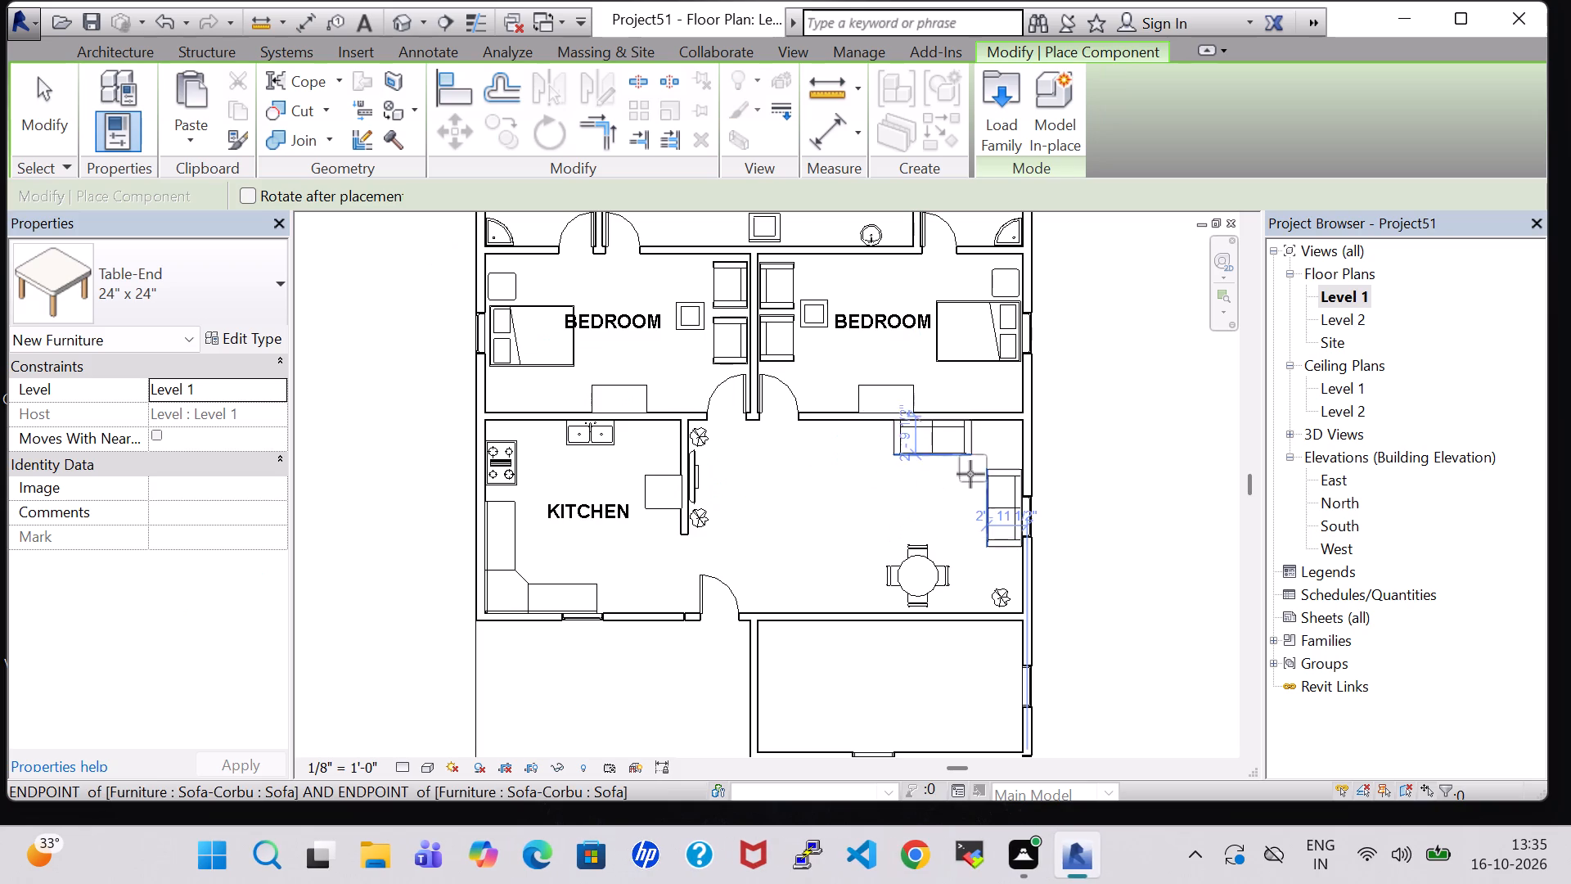
pyautogui.scroll(6, 997, 445)
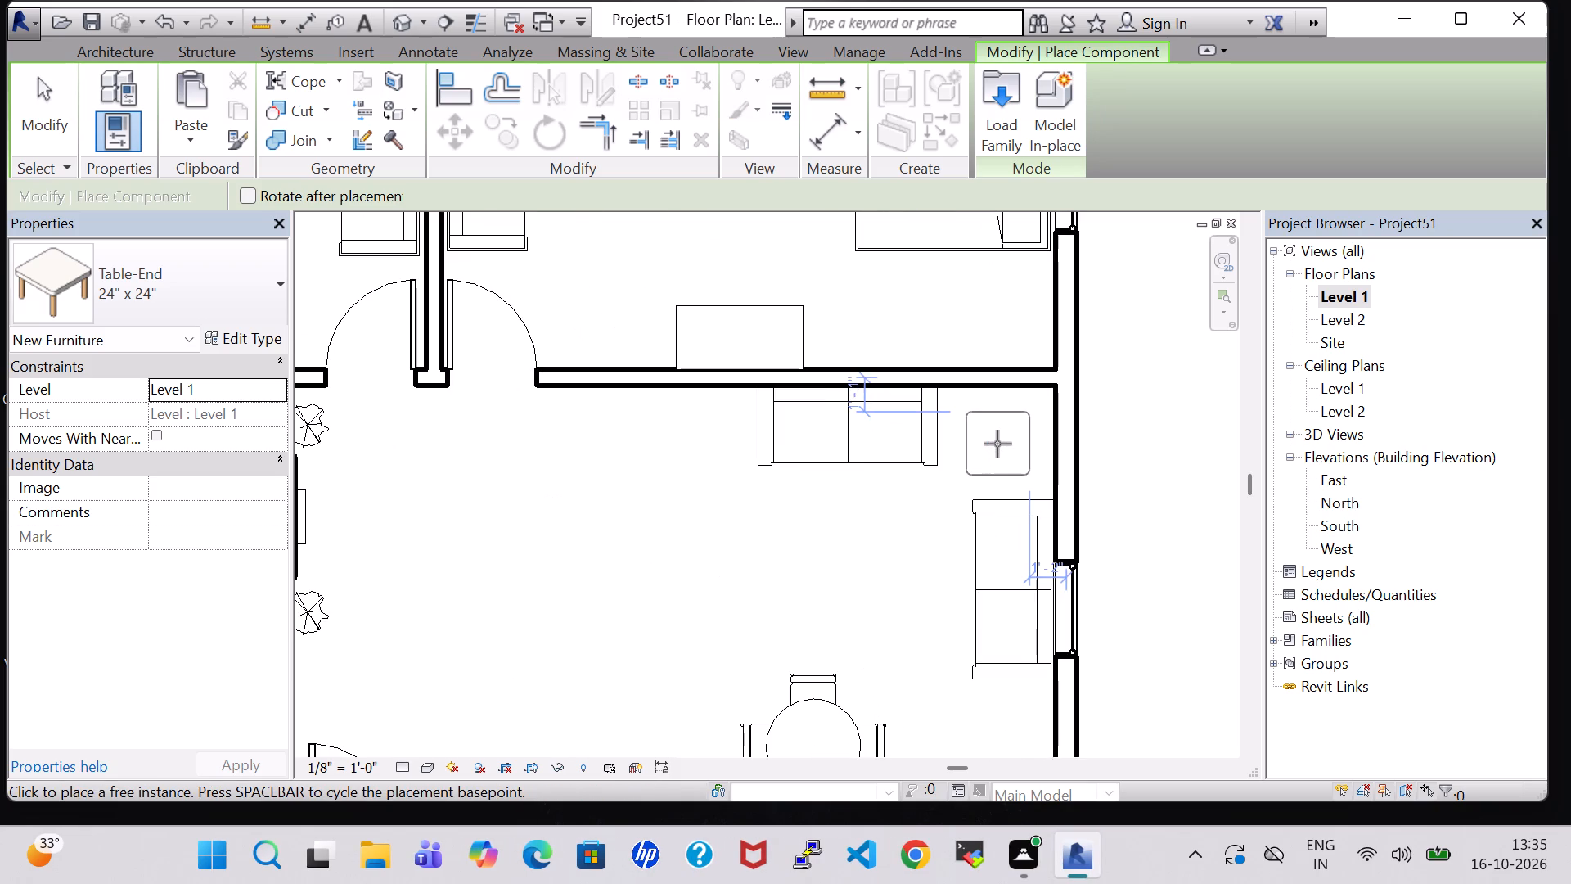
pyautogui.click(1001, 444)
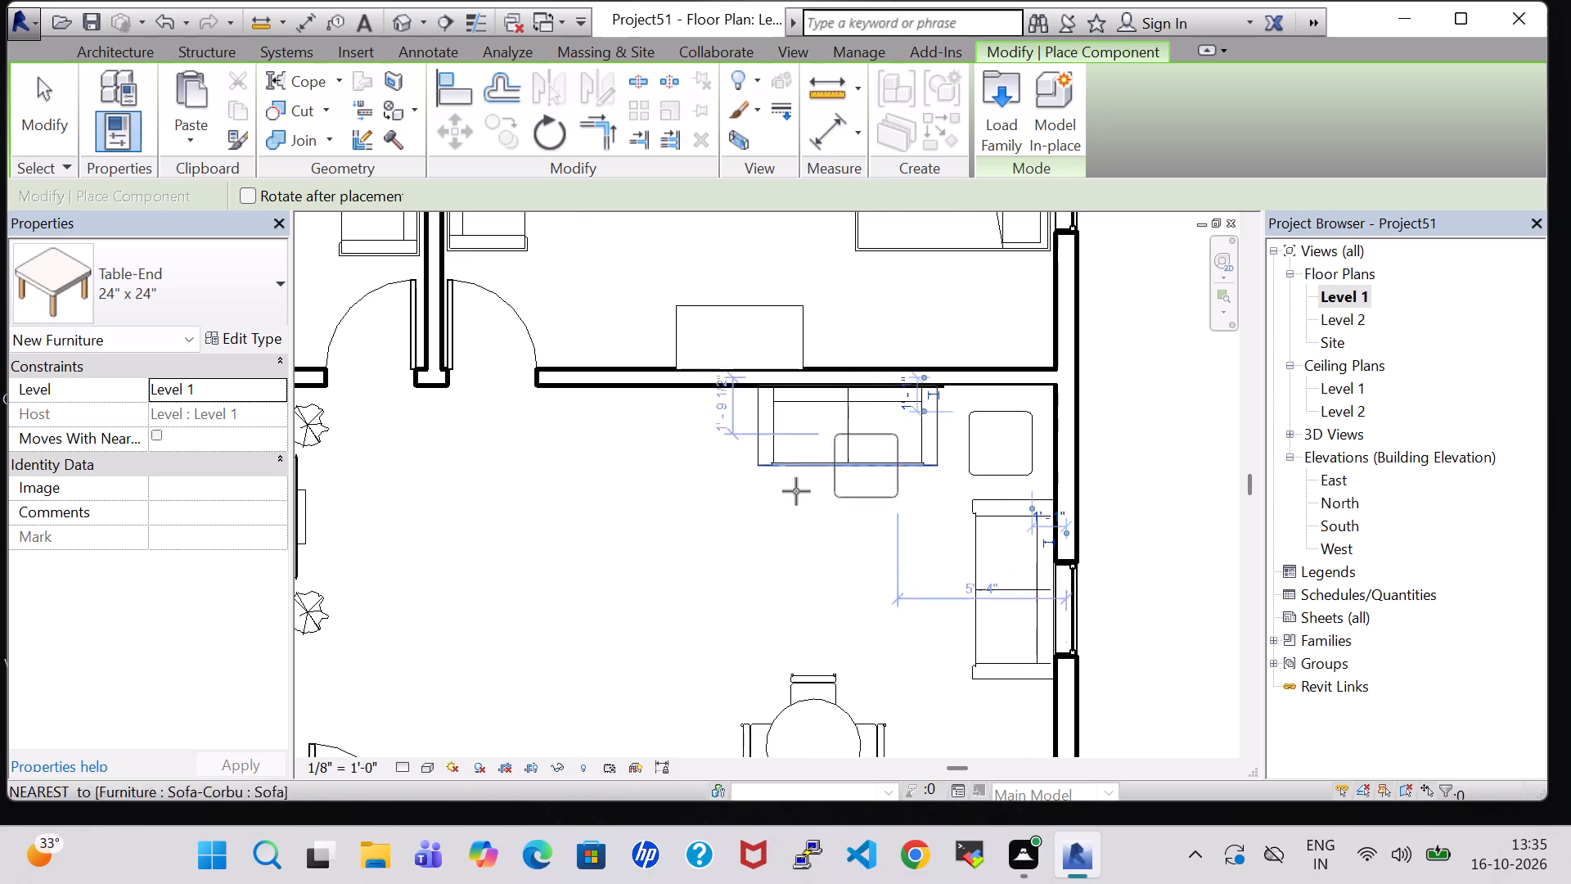
pyautogui.press('Escape')
pyautogui.press('Escape')
# Load the Table-Dining Oval family from the Furniture Tables library folder for component placement.
pyautogui.scroll(-1, 796, 491)
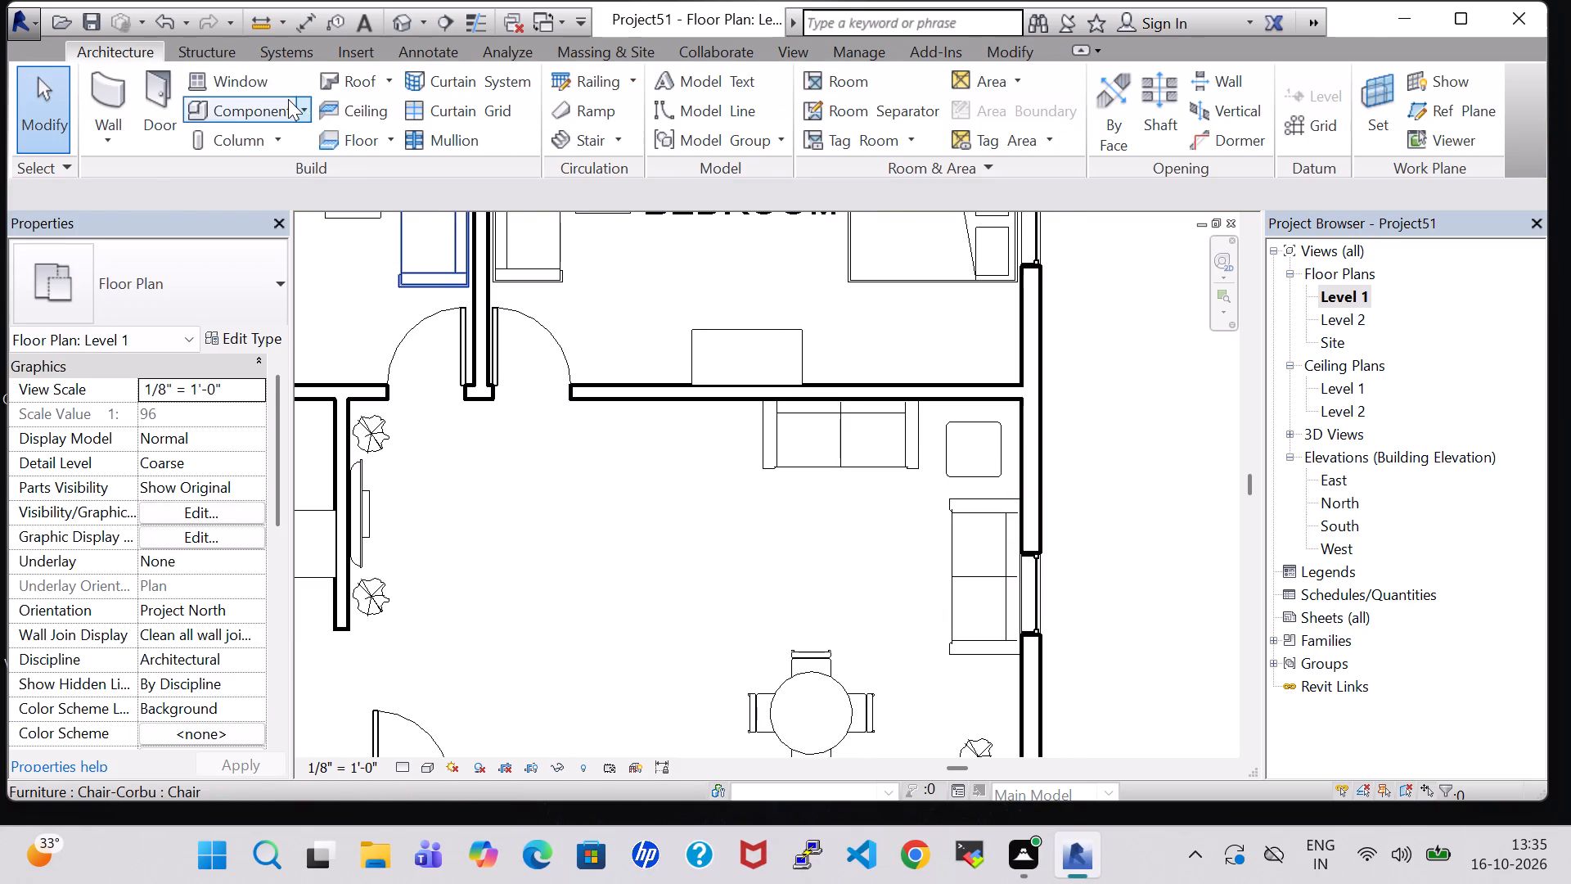
pyautogui.click(288, 99)
pyautogui.click(996, 101)
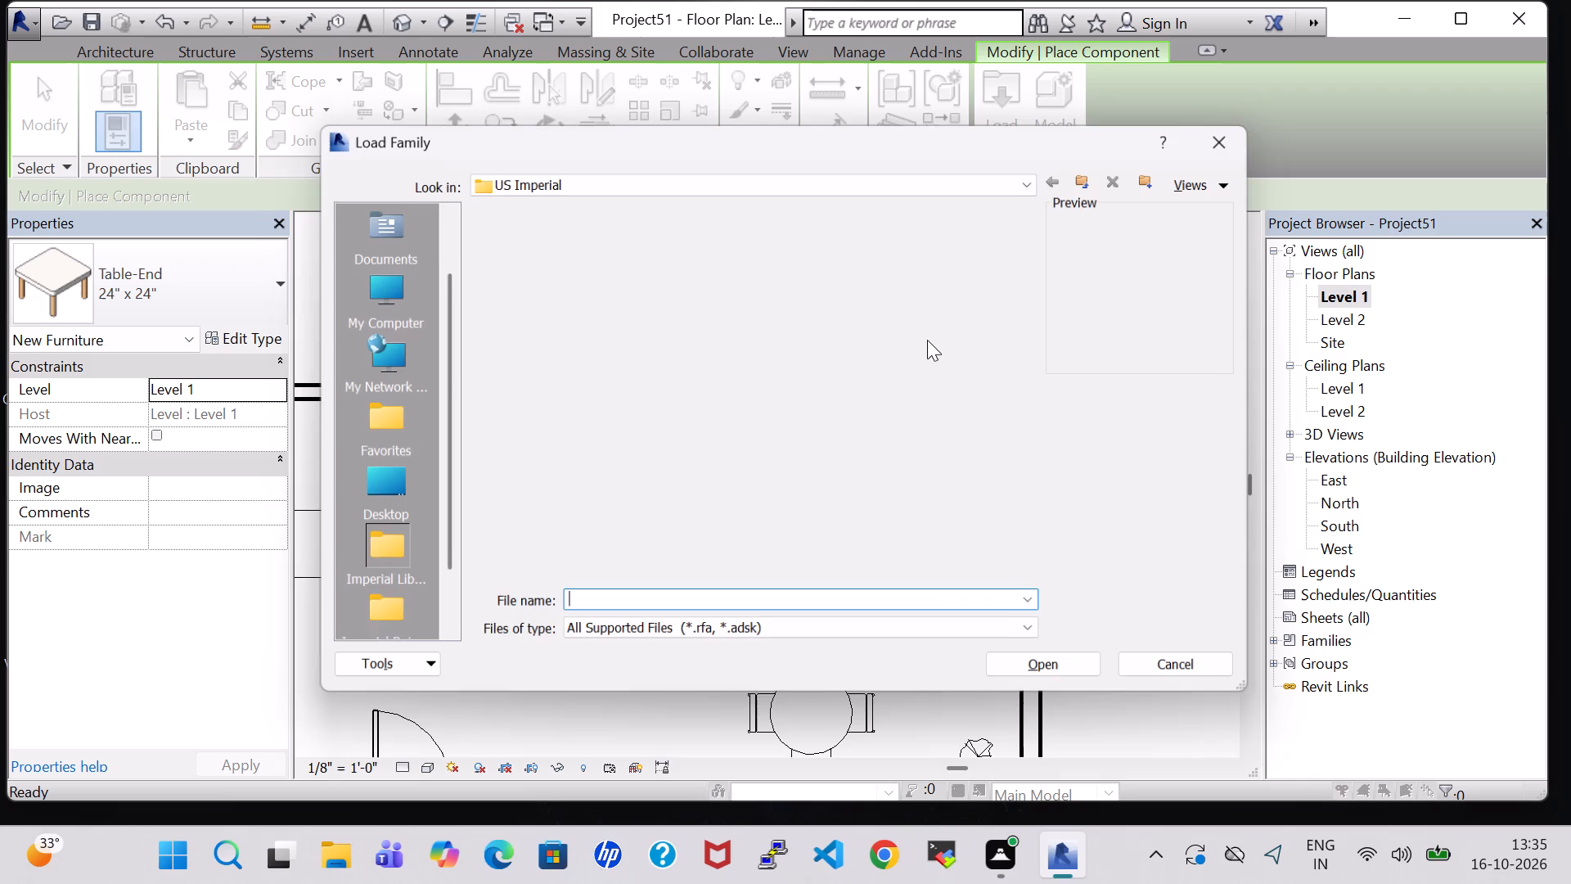
pyautogui.doubleClick(918, 546)
pyautogui.doubleClick(835, 292)
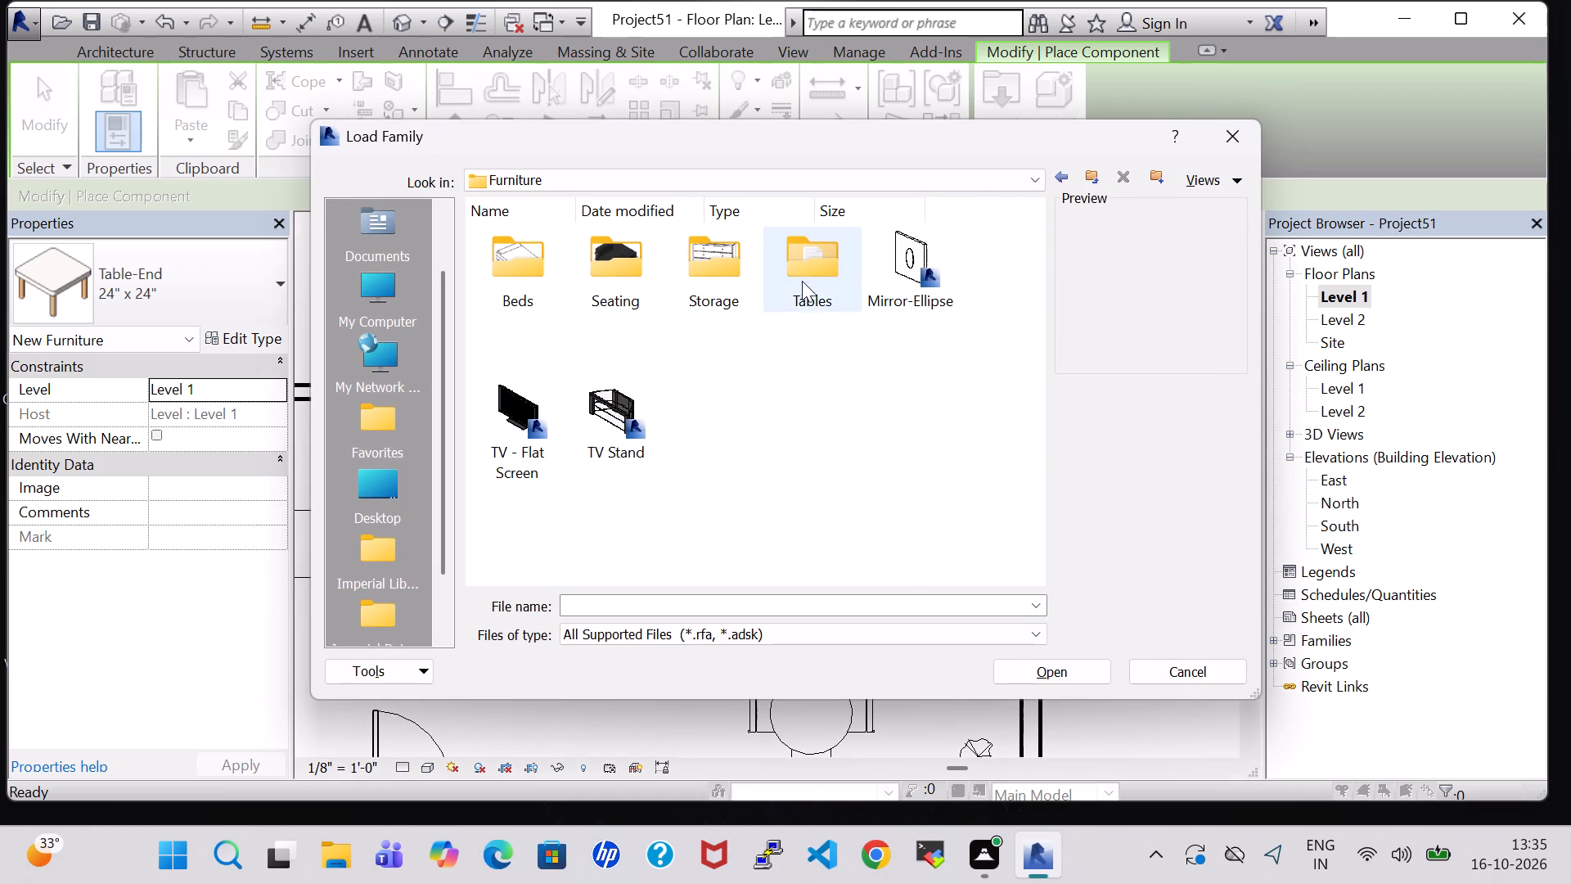
pyautogui.doubleClick(811, 279)
pyautogui.click(715, 273)
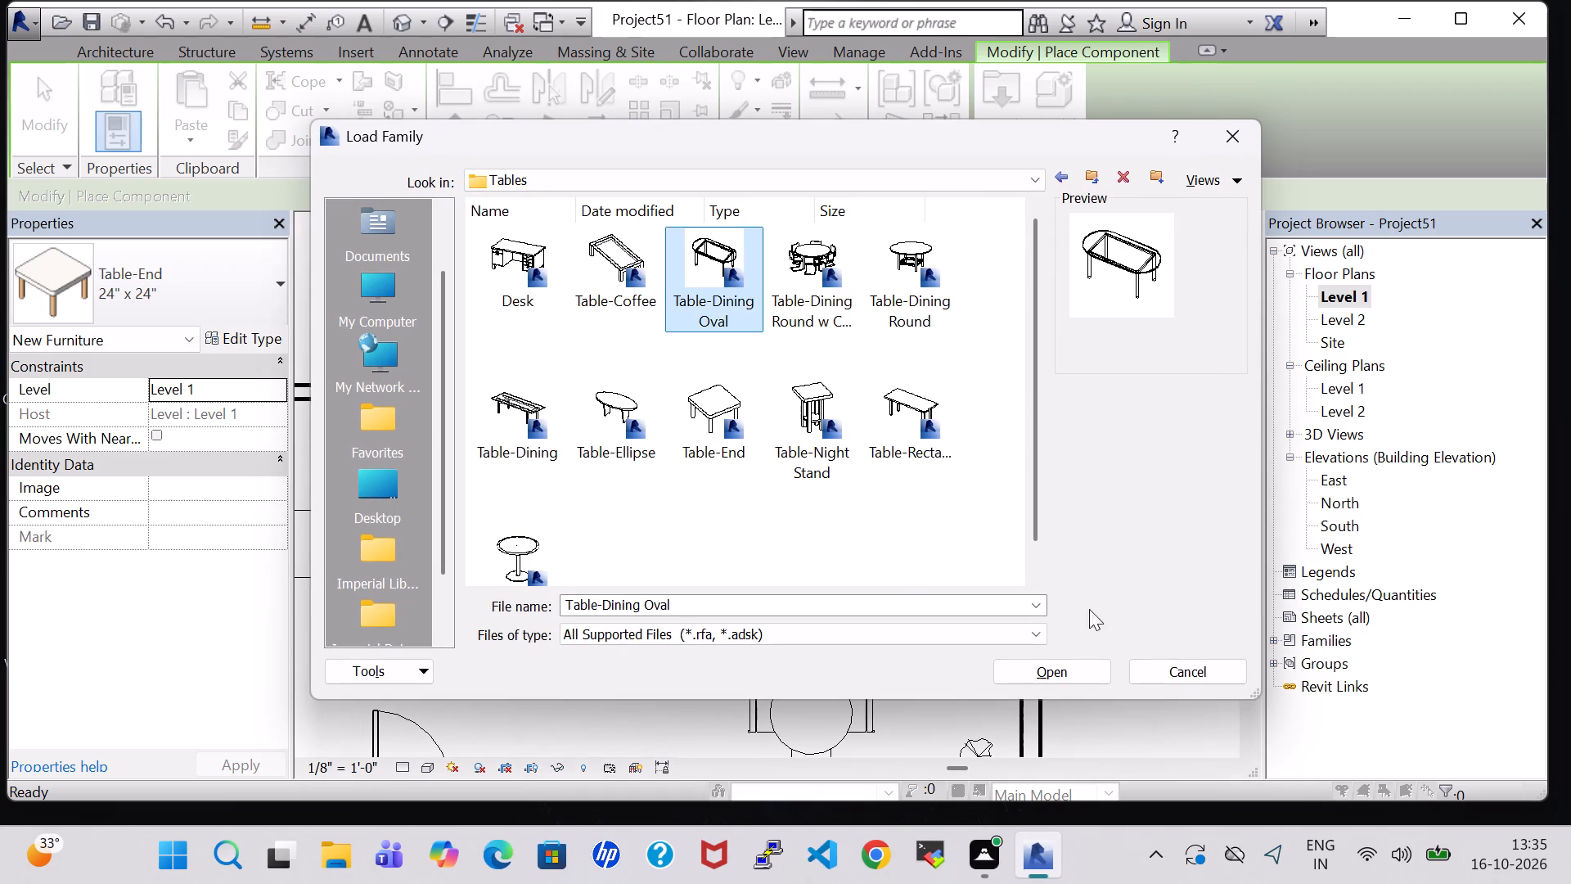
pyautogui.click(1080, 666)
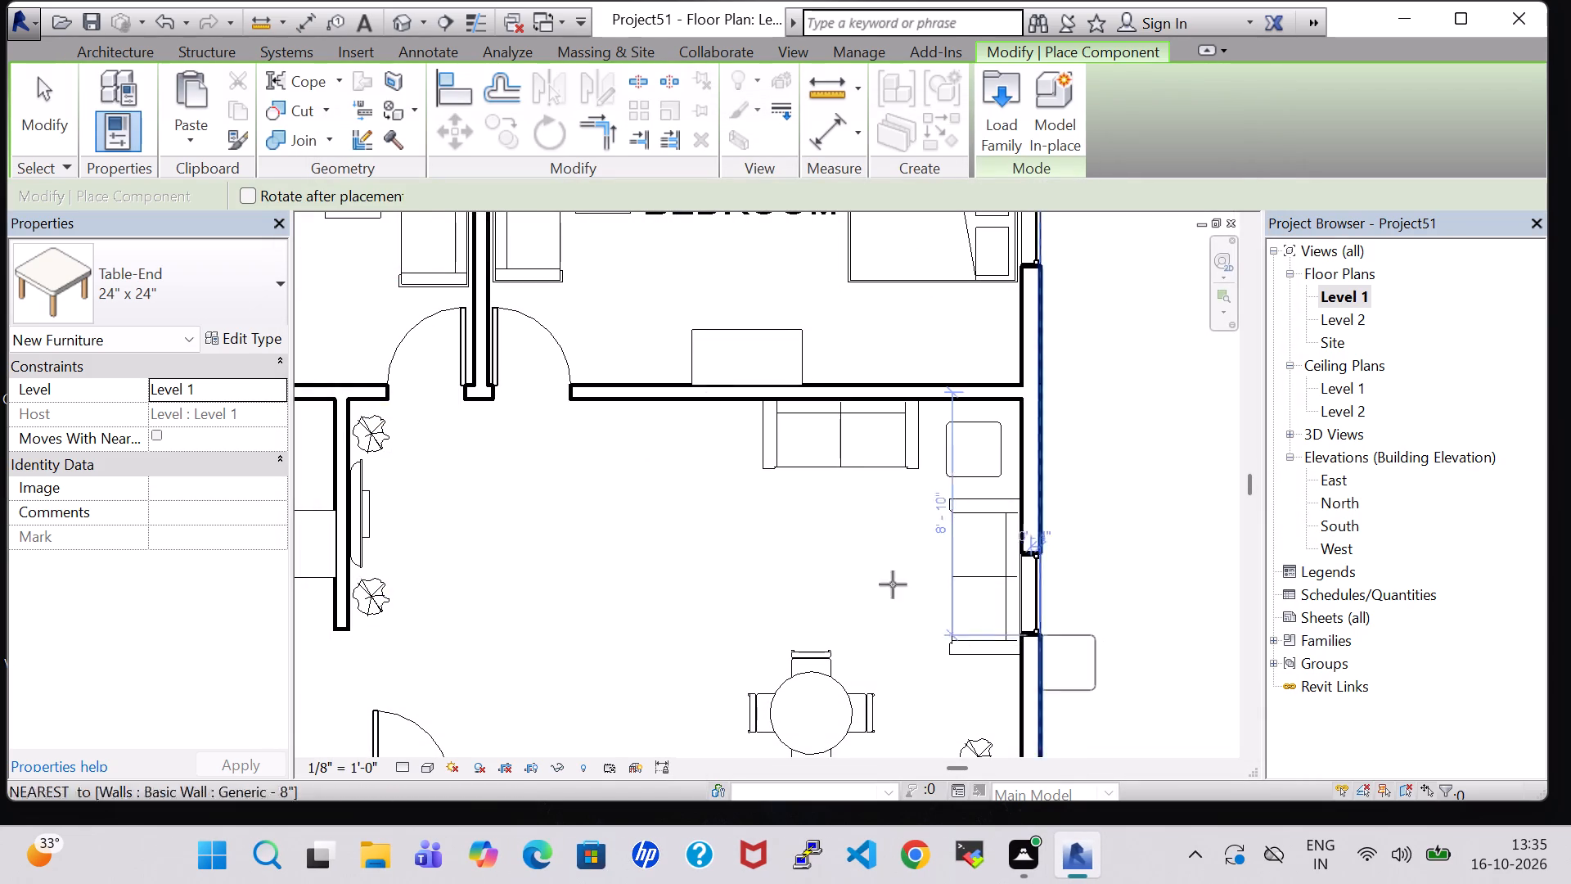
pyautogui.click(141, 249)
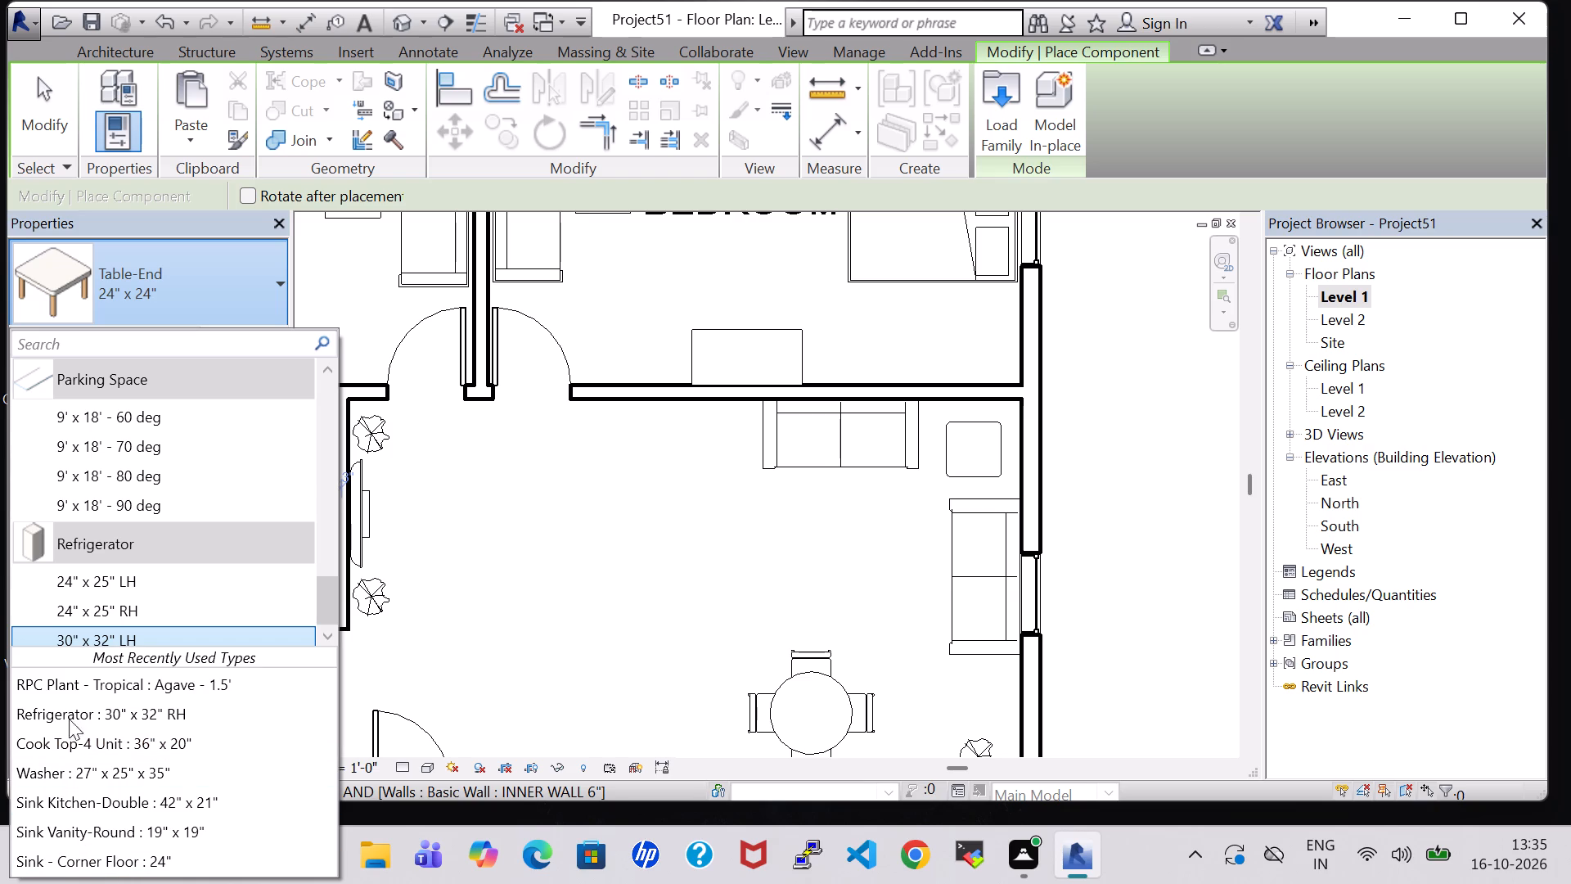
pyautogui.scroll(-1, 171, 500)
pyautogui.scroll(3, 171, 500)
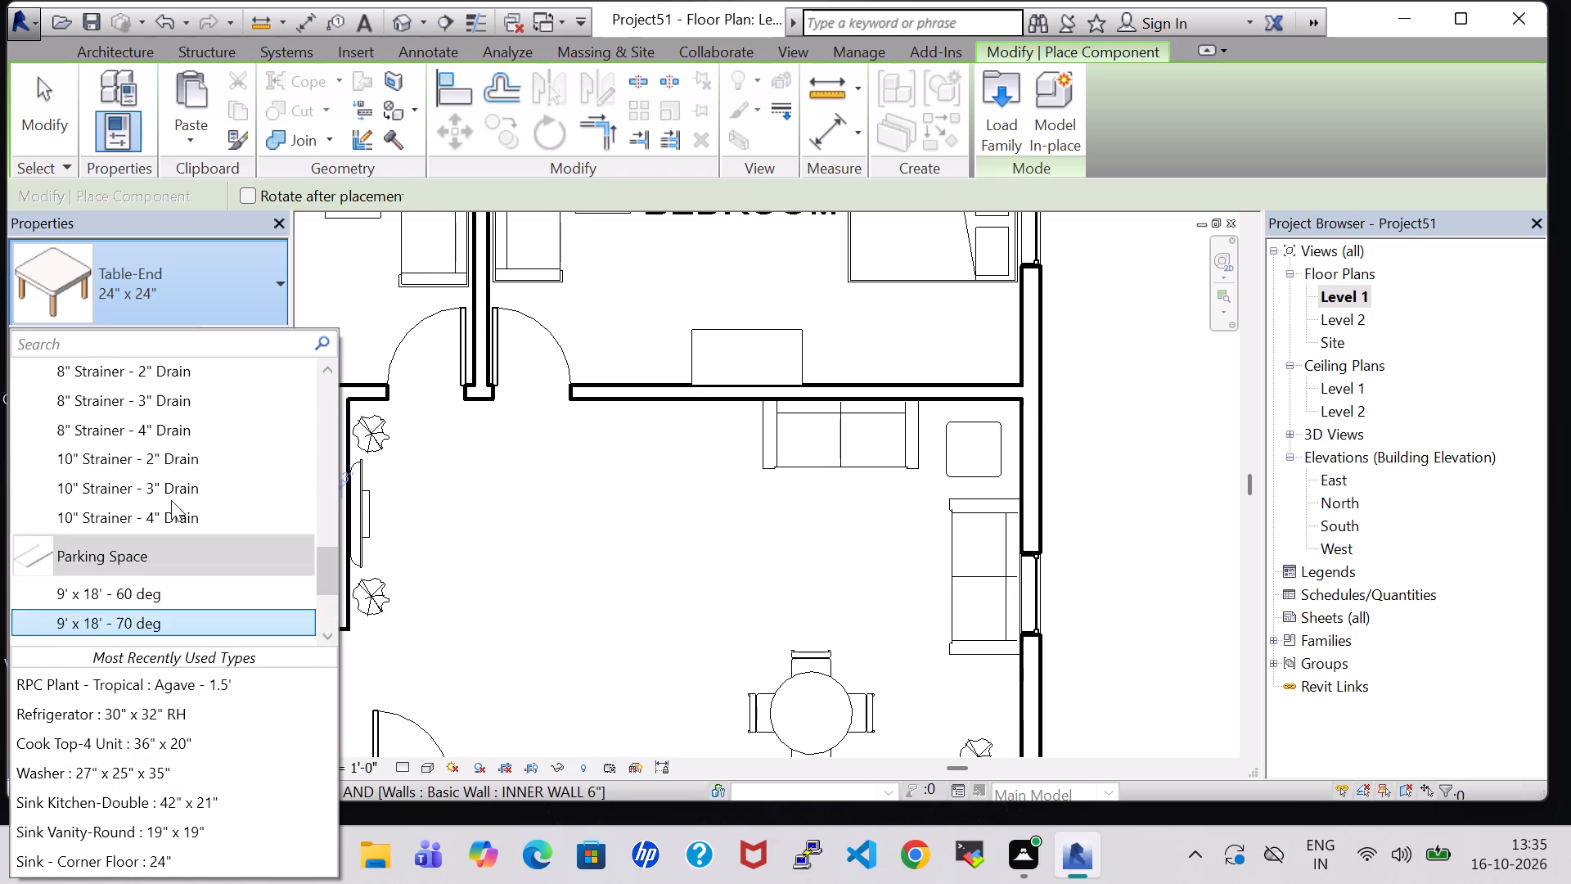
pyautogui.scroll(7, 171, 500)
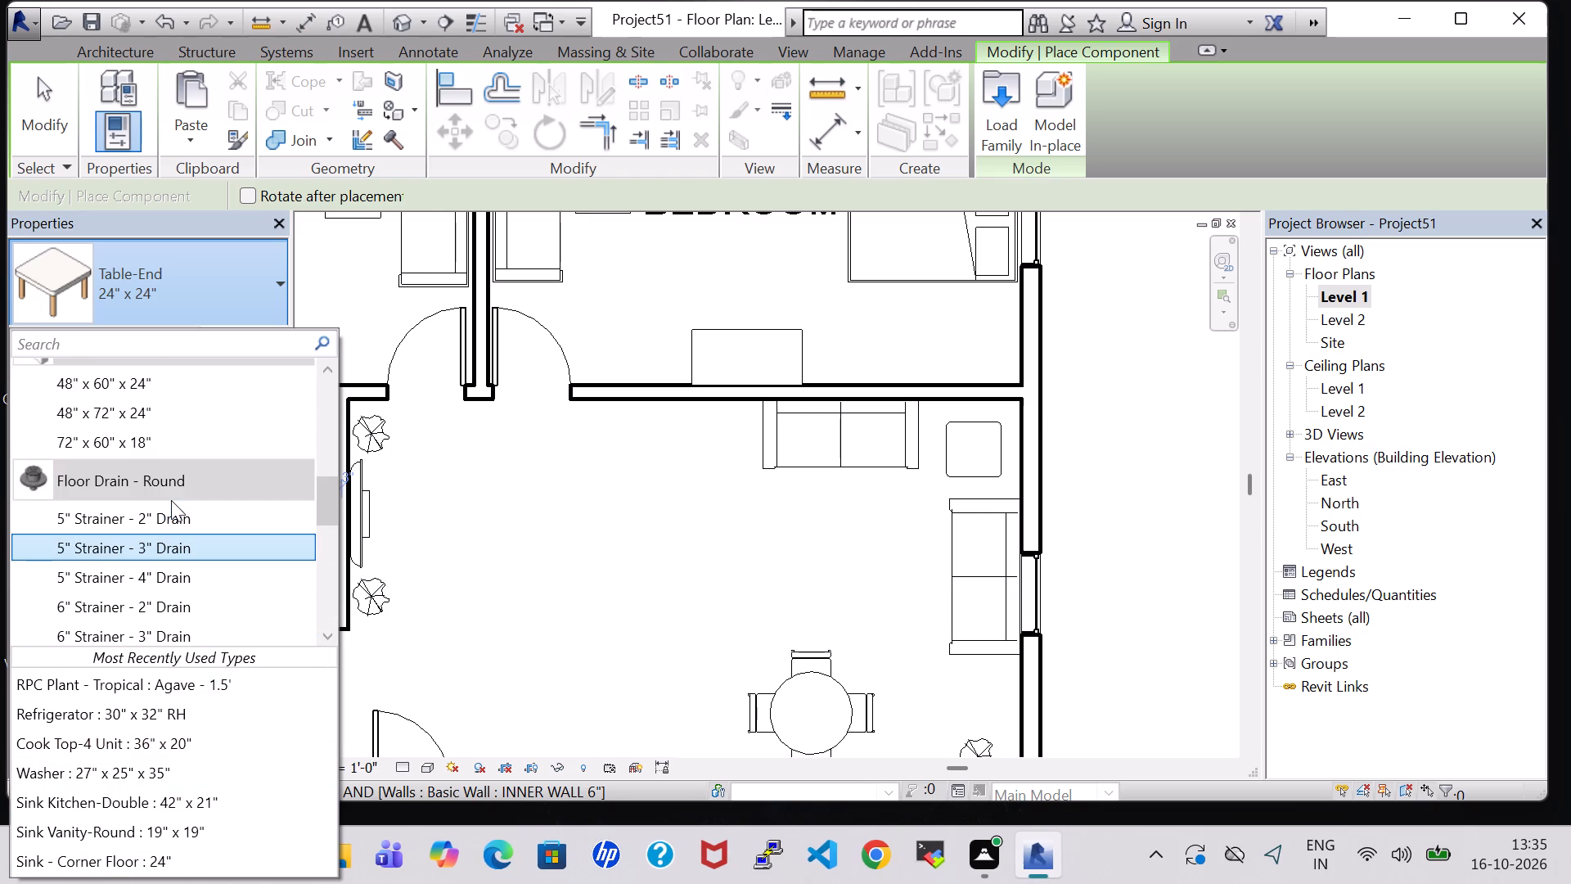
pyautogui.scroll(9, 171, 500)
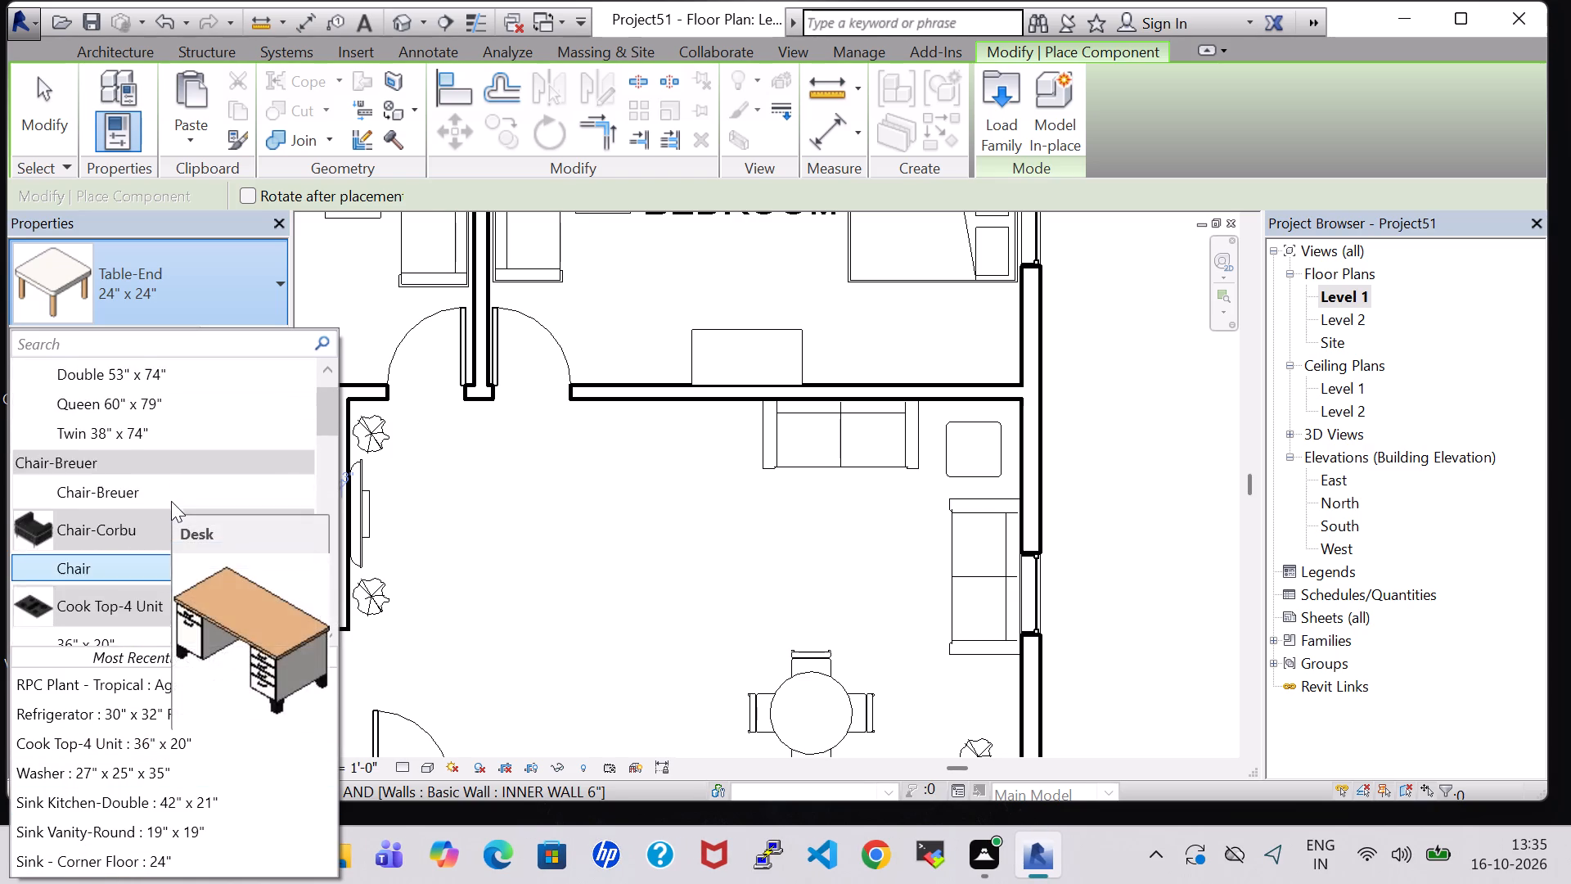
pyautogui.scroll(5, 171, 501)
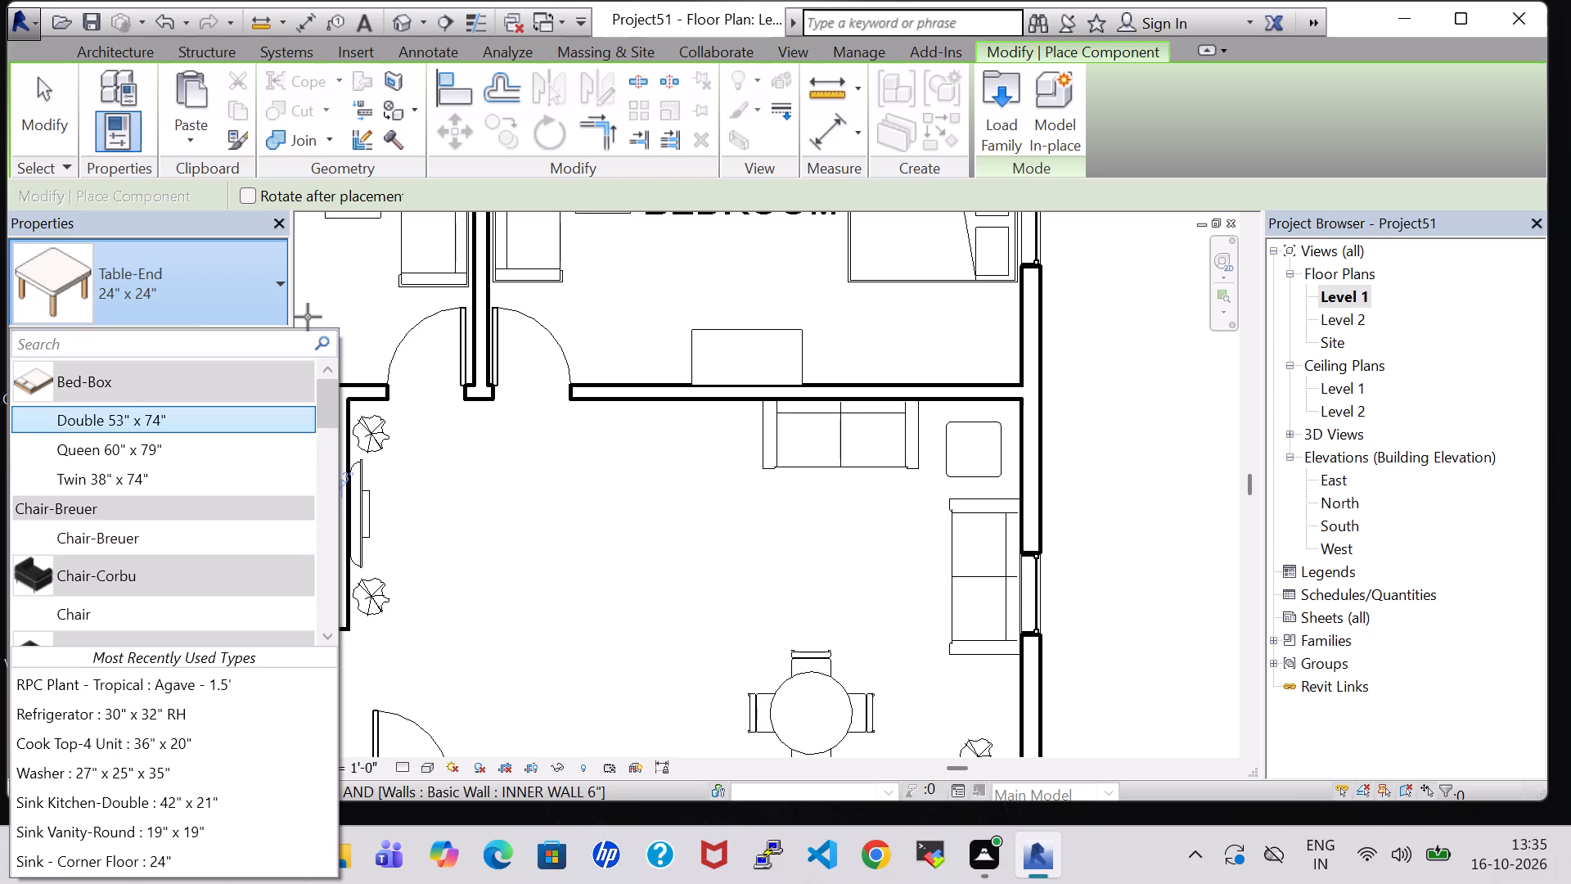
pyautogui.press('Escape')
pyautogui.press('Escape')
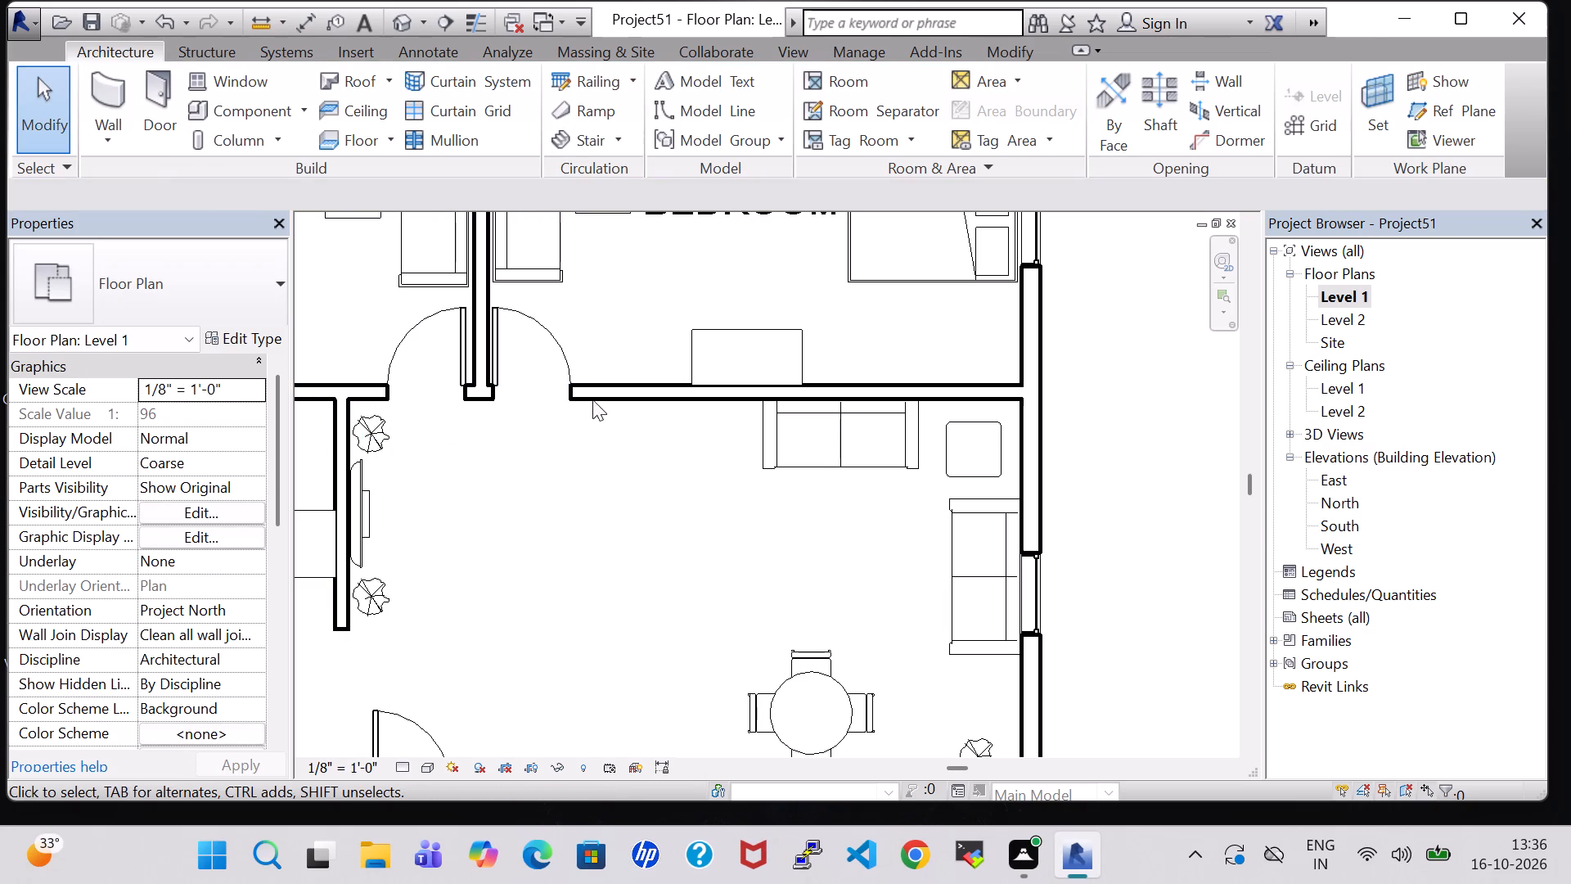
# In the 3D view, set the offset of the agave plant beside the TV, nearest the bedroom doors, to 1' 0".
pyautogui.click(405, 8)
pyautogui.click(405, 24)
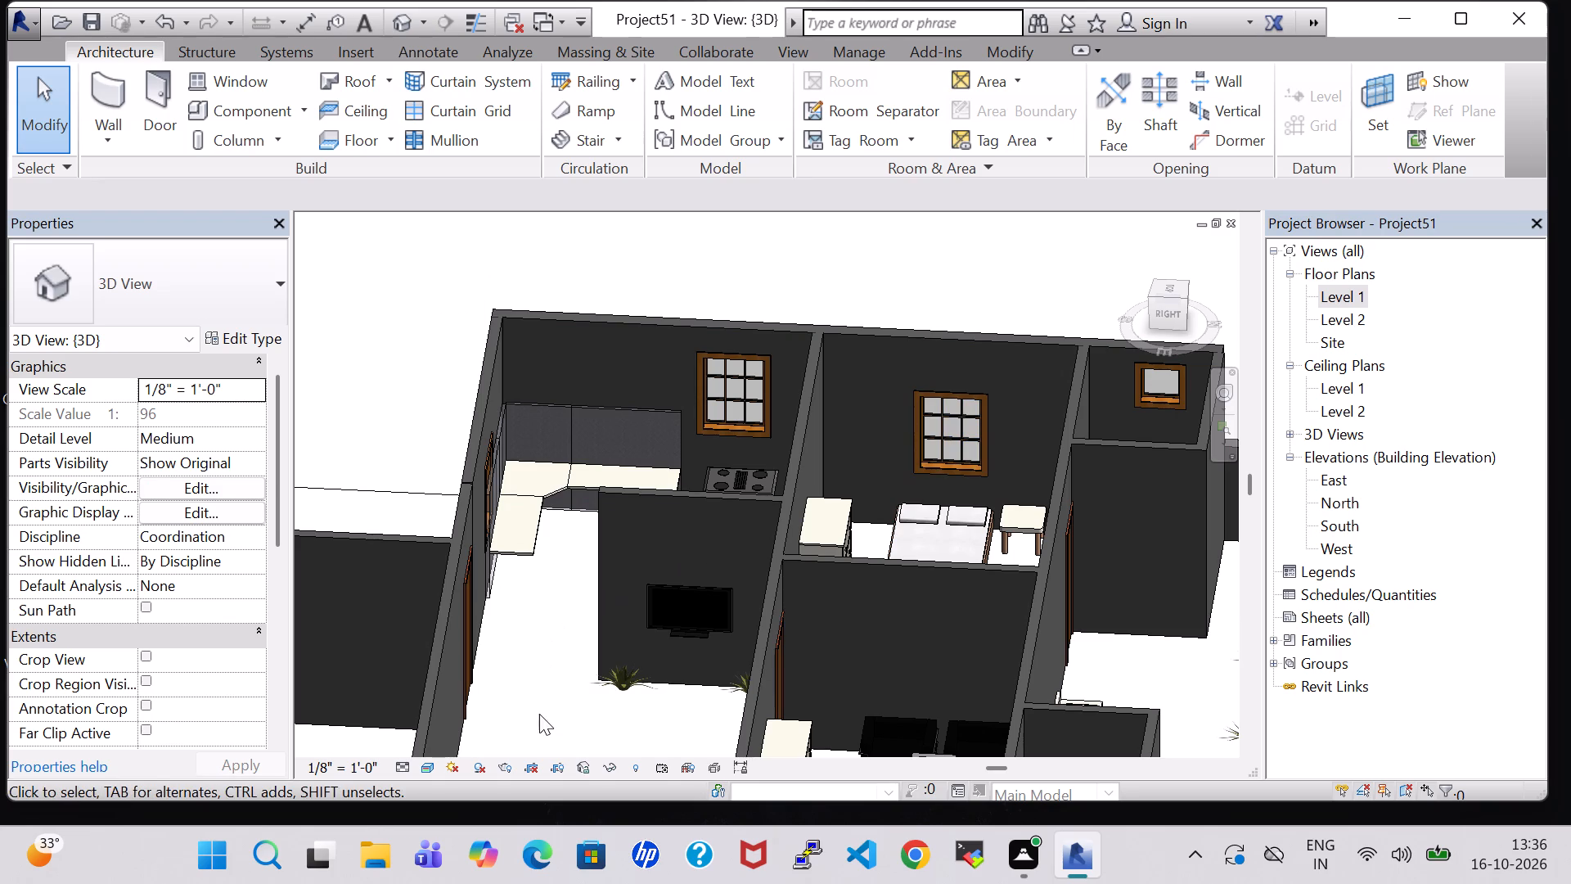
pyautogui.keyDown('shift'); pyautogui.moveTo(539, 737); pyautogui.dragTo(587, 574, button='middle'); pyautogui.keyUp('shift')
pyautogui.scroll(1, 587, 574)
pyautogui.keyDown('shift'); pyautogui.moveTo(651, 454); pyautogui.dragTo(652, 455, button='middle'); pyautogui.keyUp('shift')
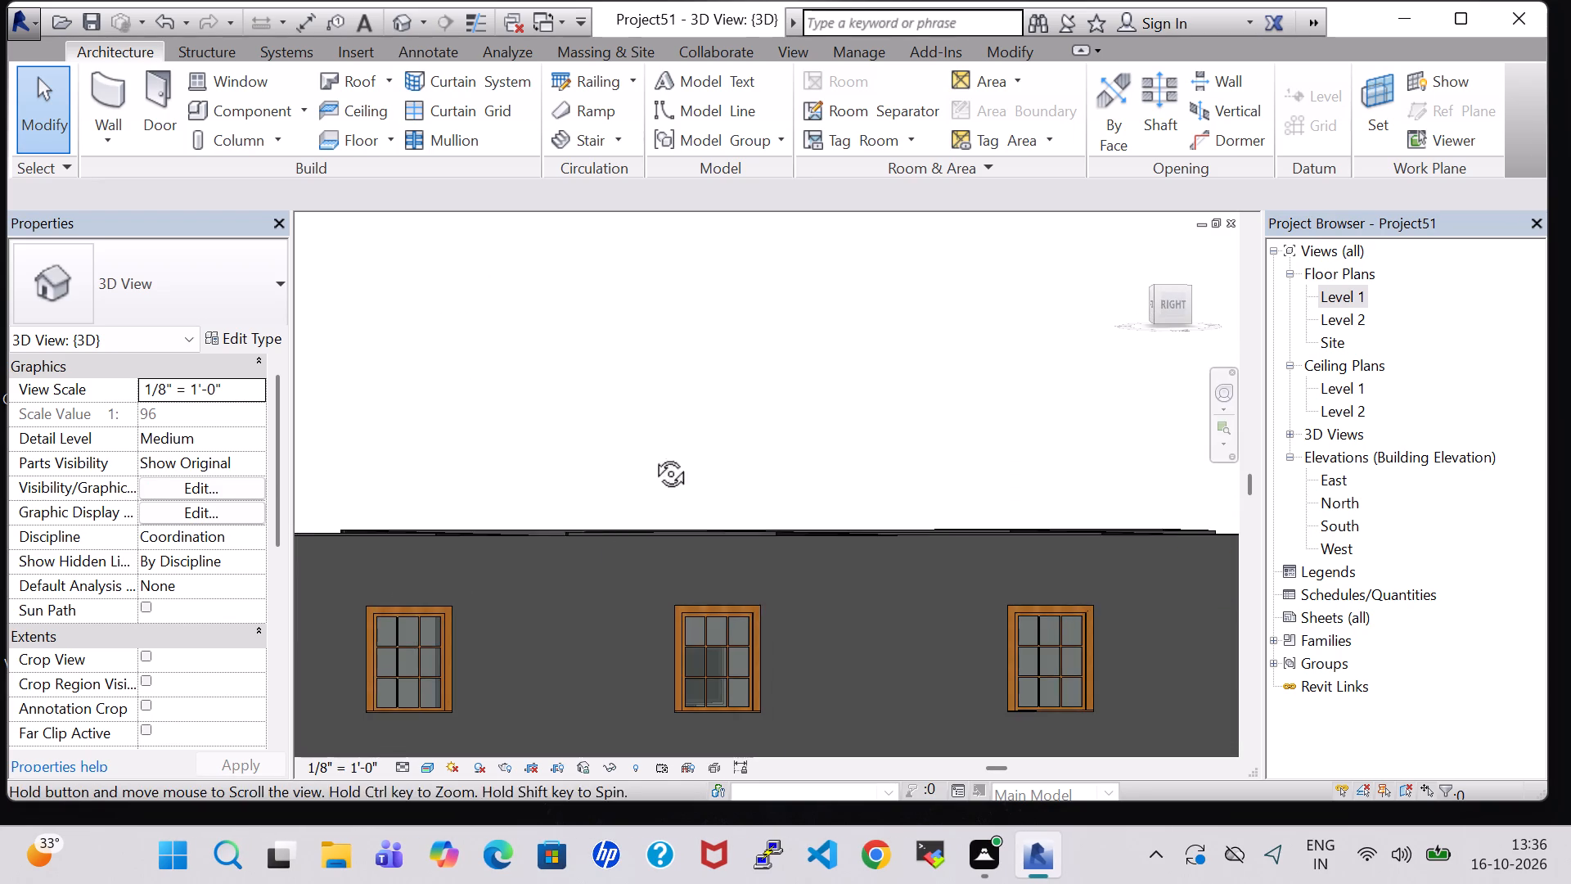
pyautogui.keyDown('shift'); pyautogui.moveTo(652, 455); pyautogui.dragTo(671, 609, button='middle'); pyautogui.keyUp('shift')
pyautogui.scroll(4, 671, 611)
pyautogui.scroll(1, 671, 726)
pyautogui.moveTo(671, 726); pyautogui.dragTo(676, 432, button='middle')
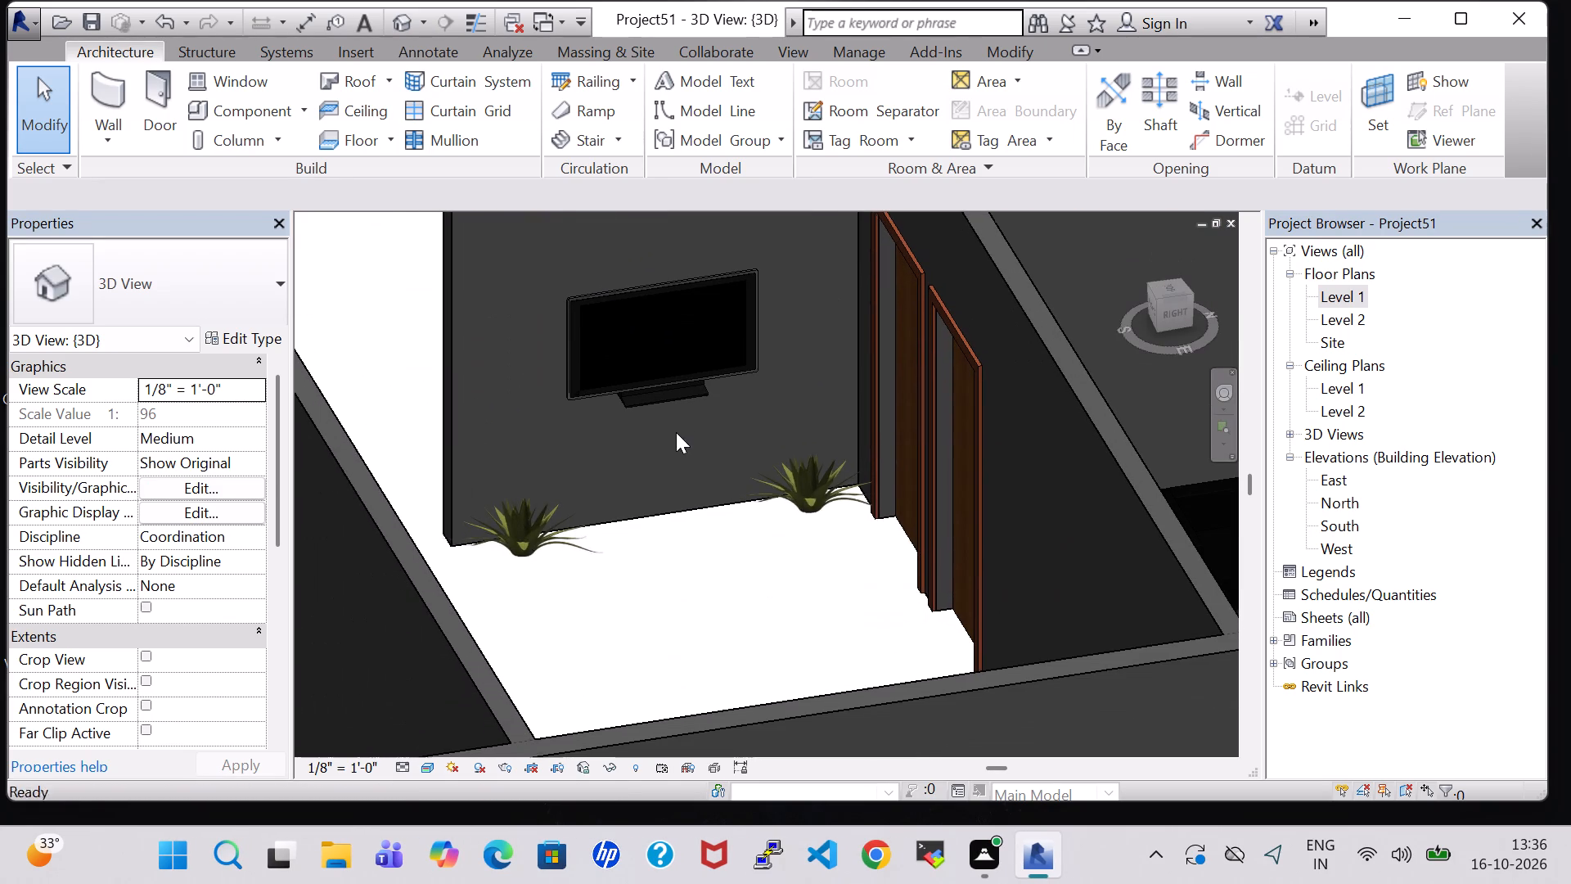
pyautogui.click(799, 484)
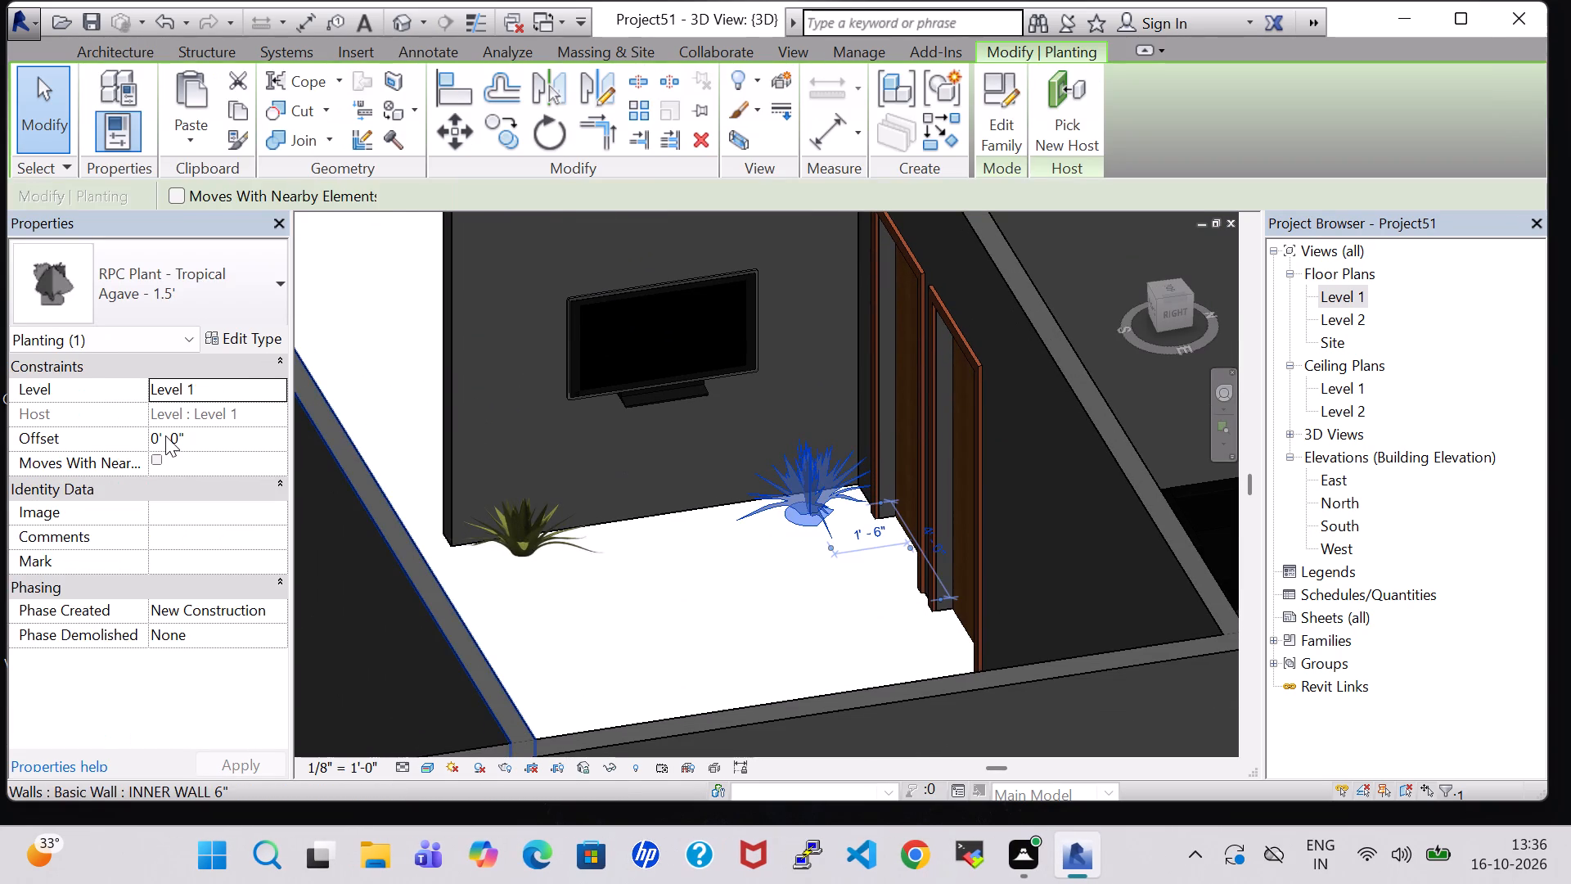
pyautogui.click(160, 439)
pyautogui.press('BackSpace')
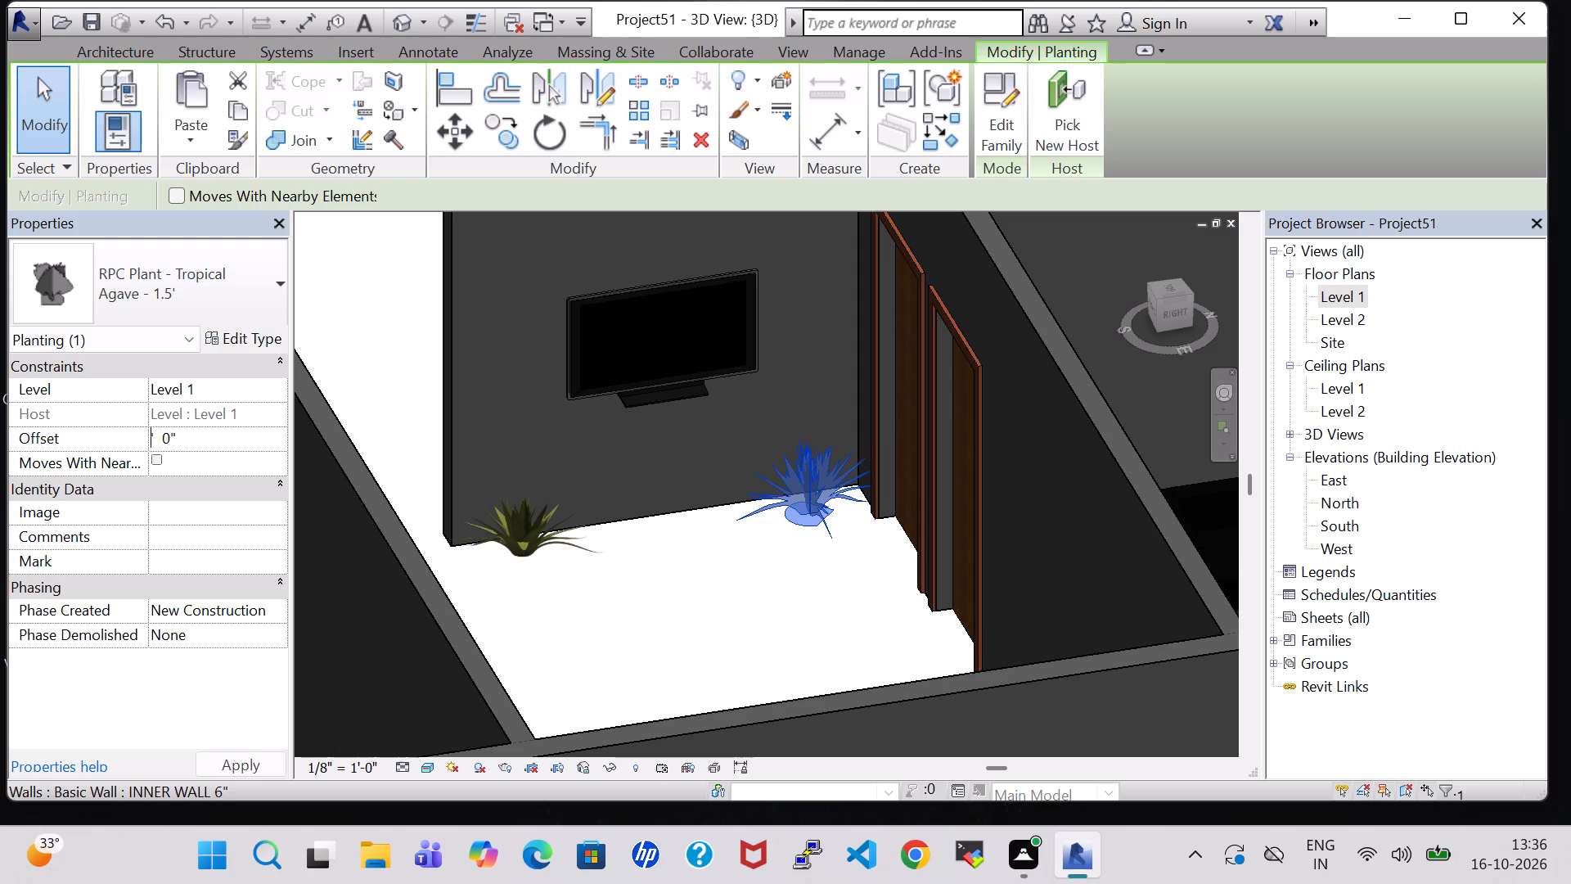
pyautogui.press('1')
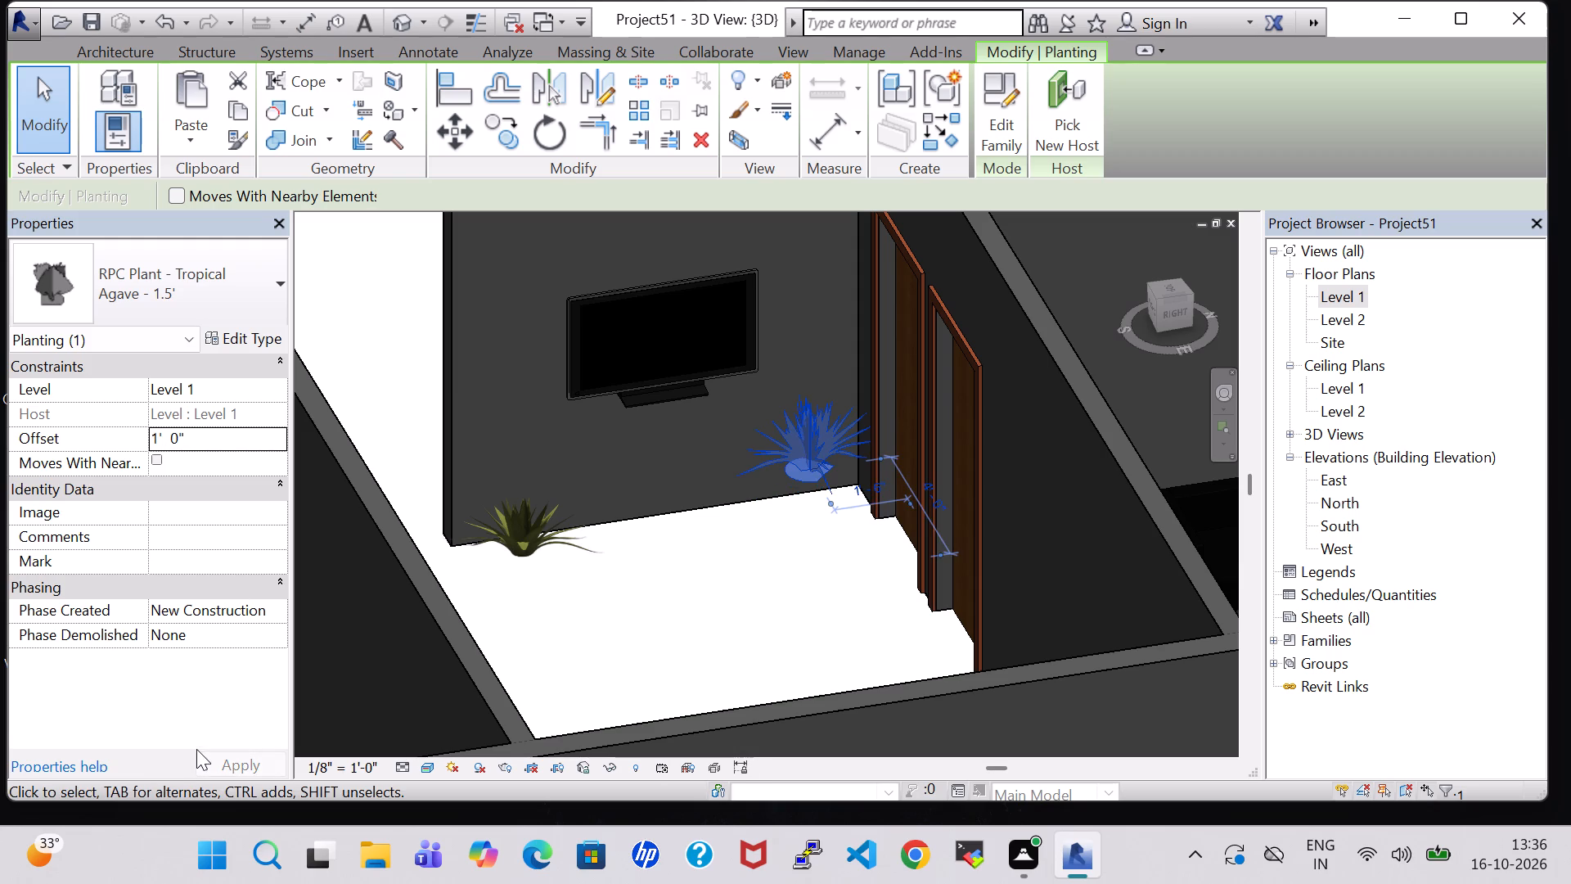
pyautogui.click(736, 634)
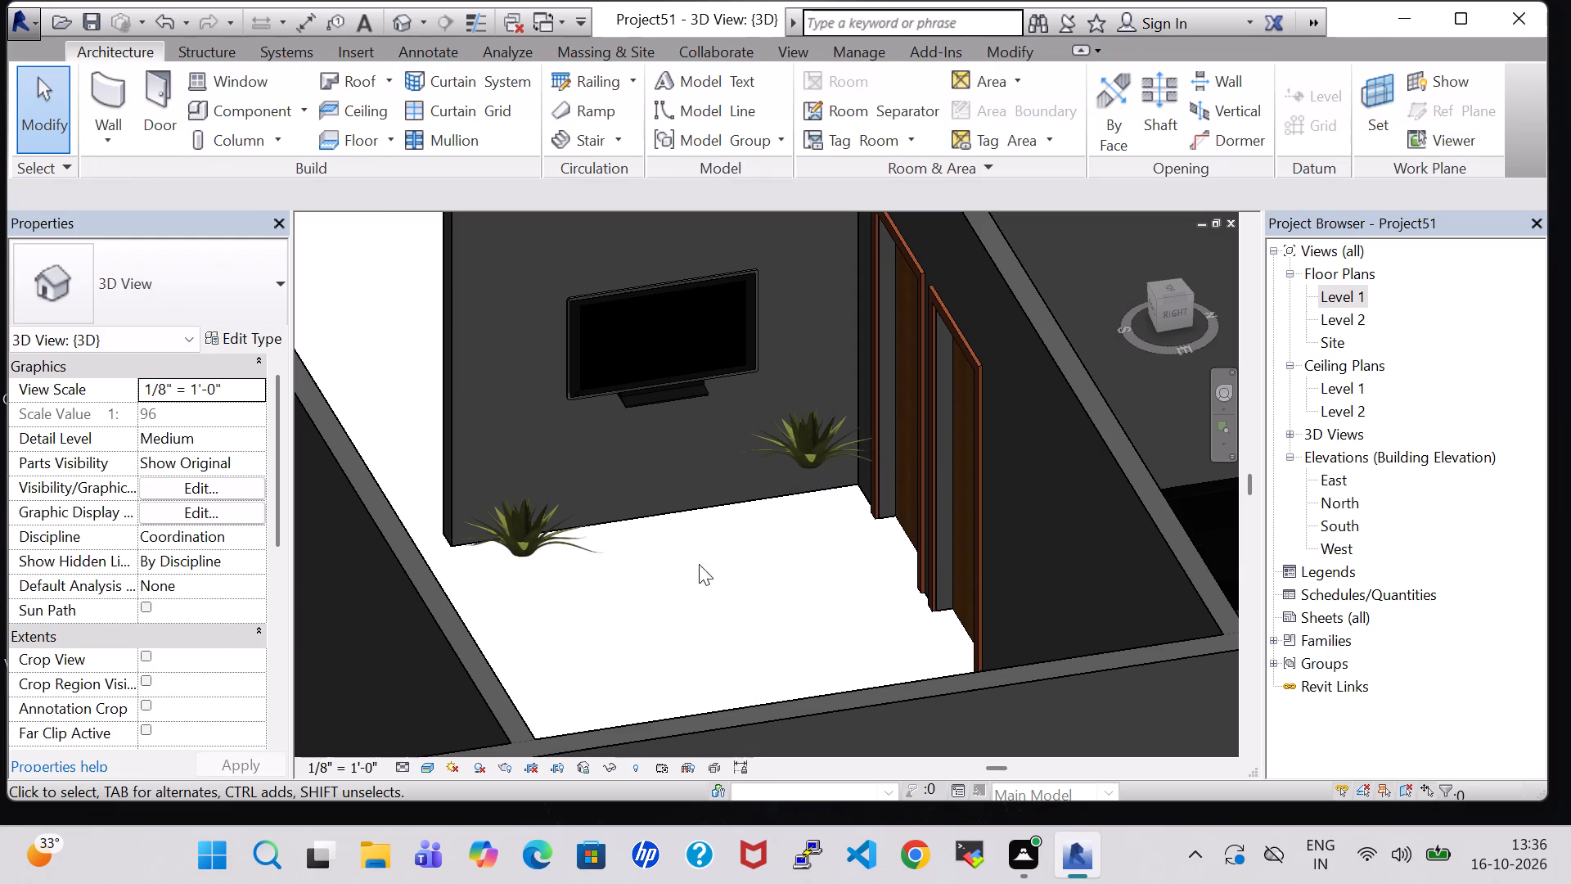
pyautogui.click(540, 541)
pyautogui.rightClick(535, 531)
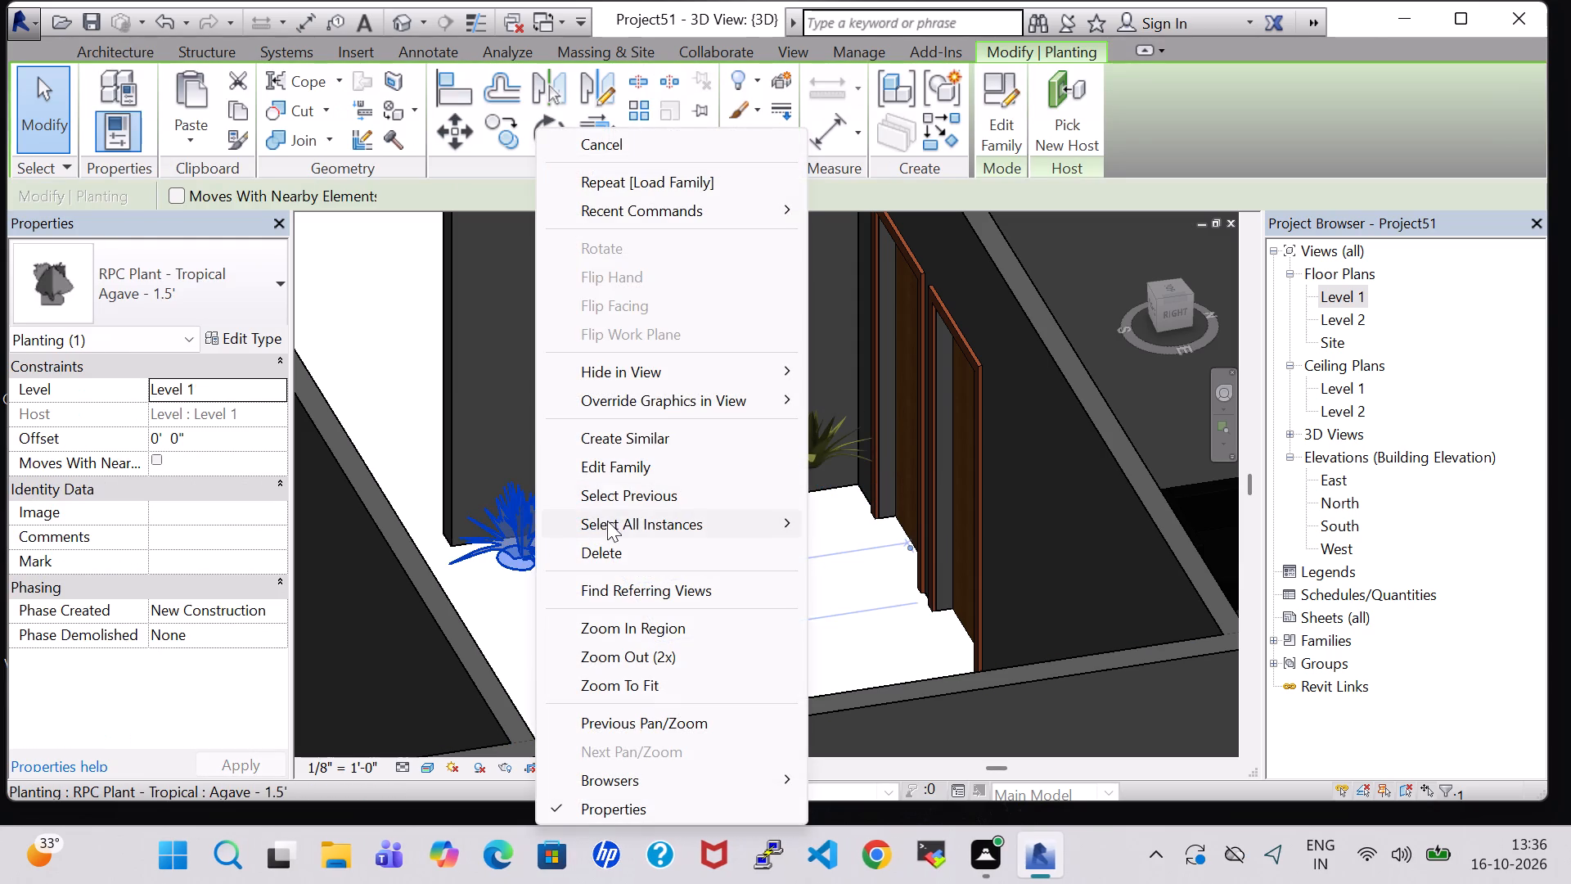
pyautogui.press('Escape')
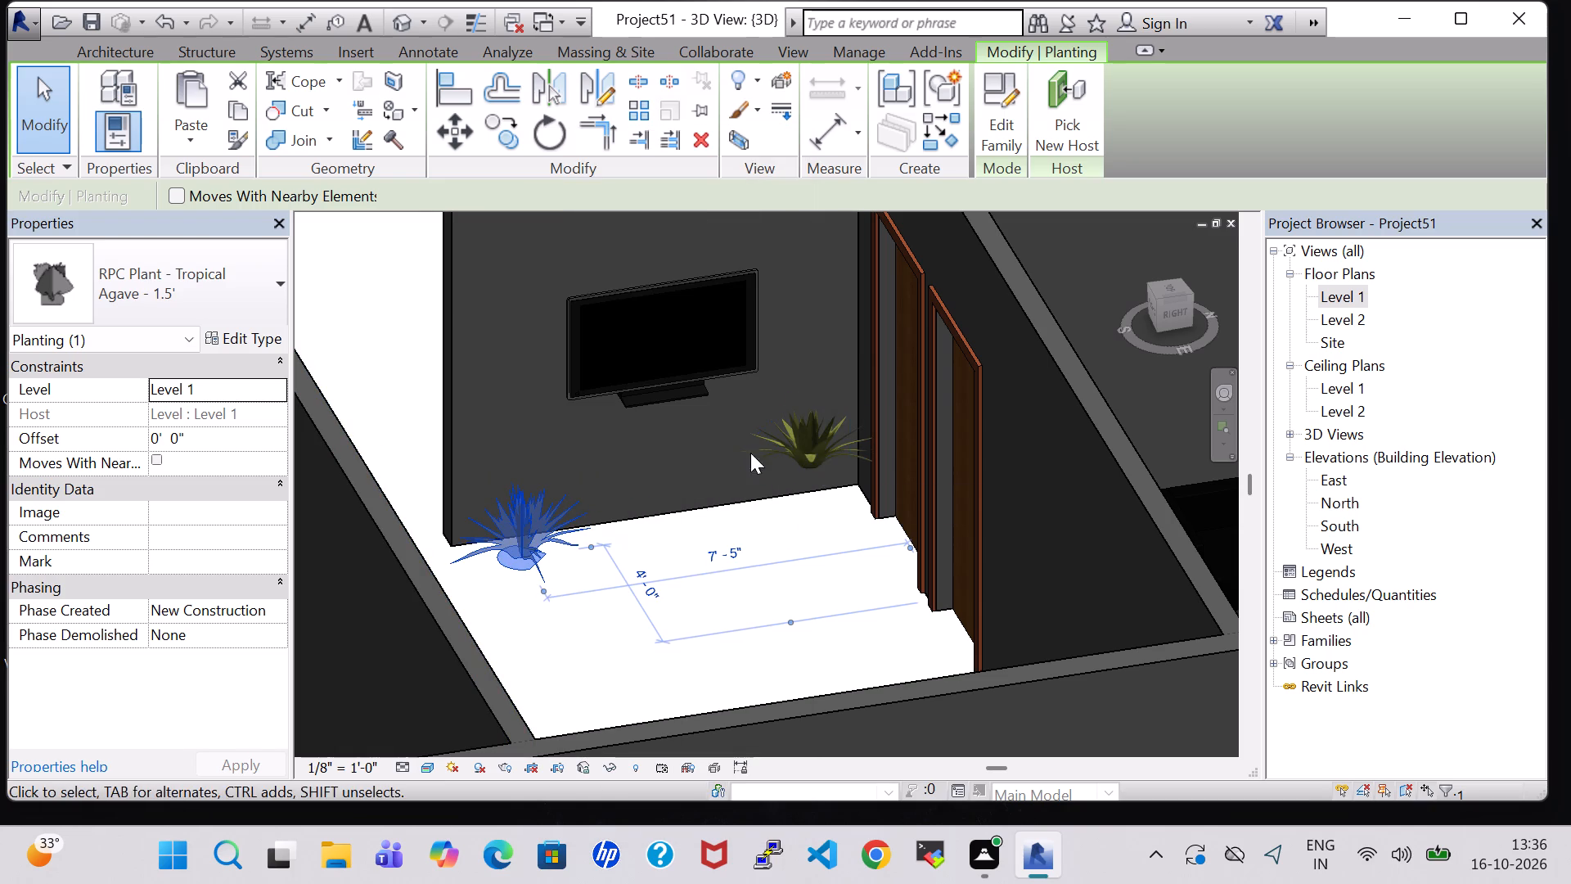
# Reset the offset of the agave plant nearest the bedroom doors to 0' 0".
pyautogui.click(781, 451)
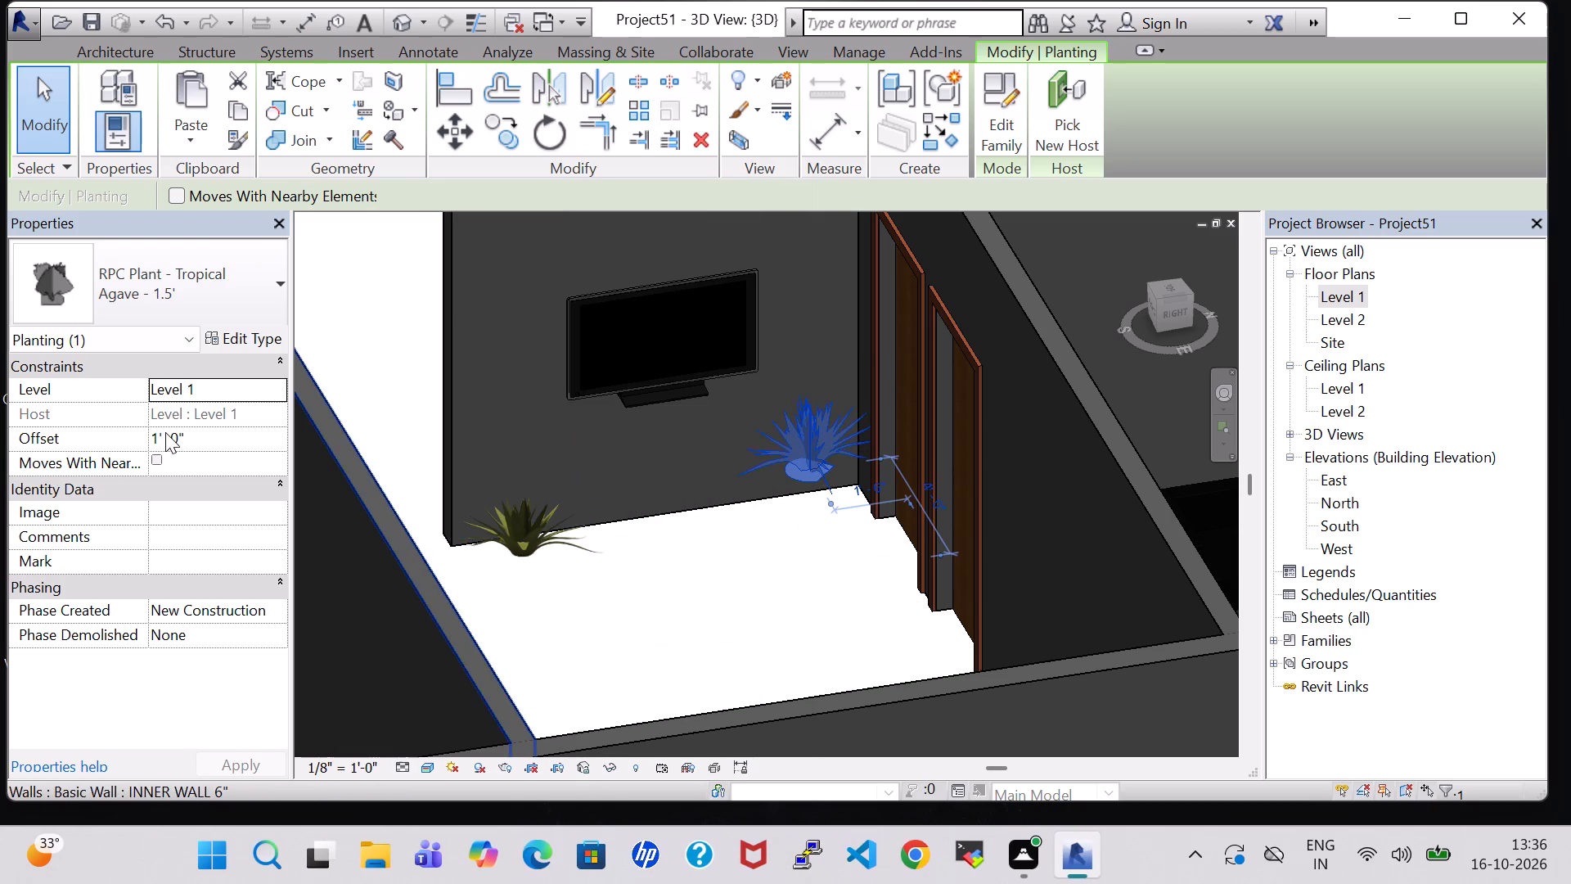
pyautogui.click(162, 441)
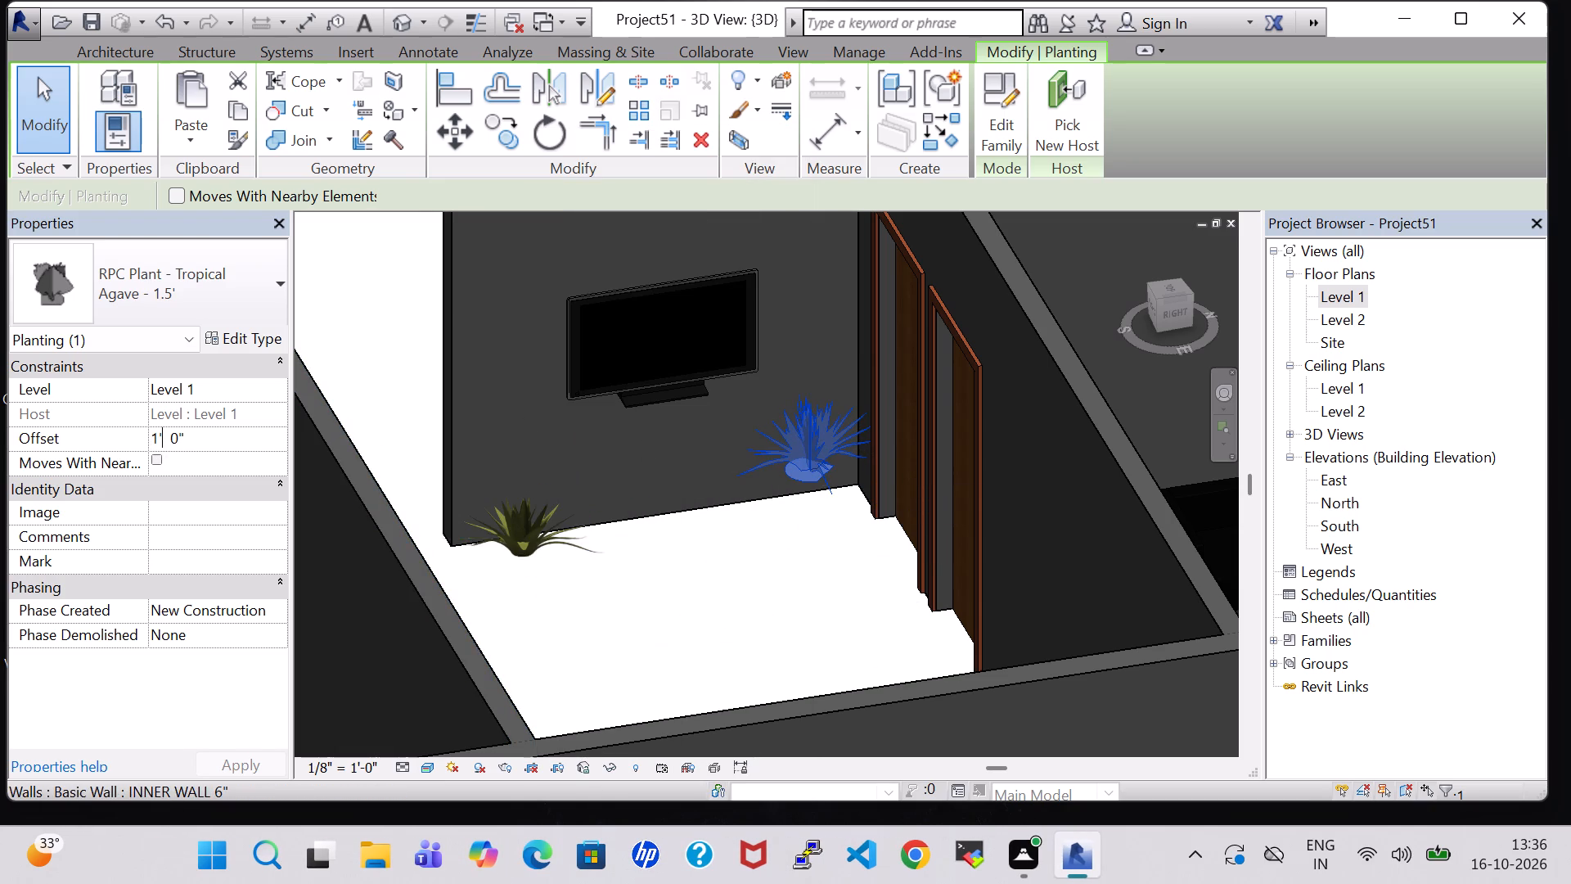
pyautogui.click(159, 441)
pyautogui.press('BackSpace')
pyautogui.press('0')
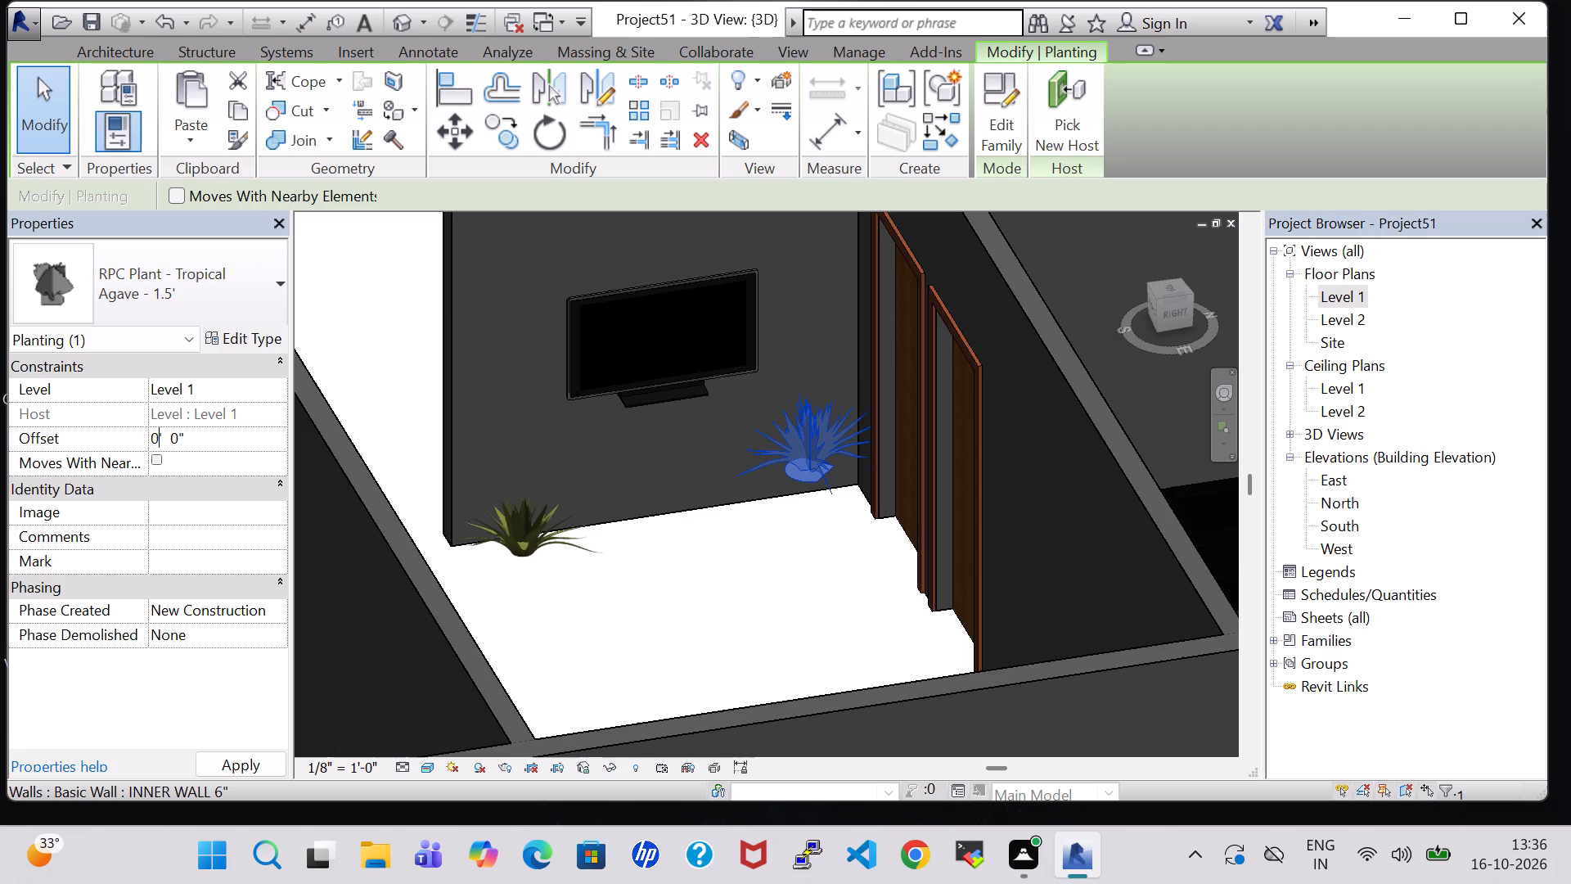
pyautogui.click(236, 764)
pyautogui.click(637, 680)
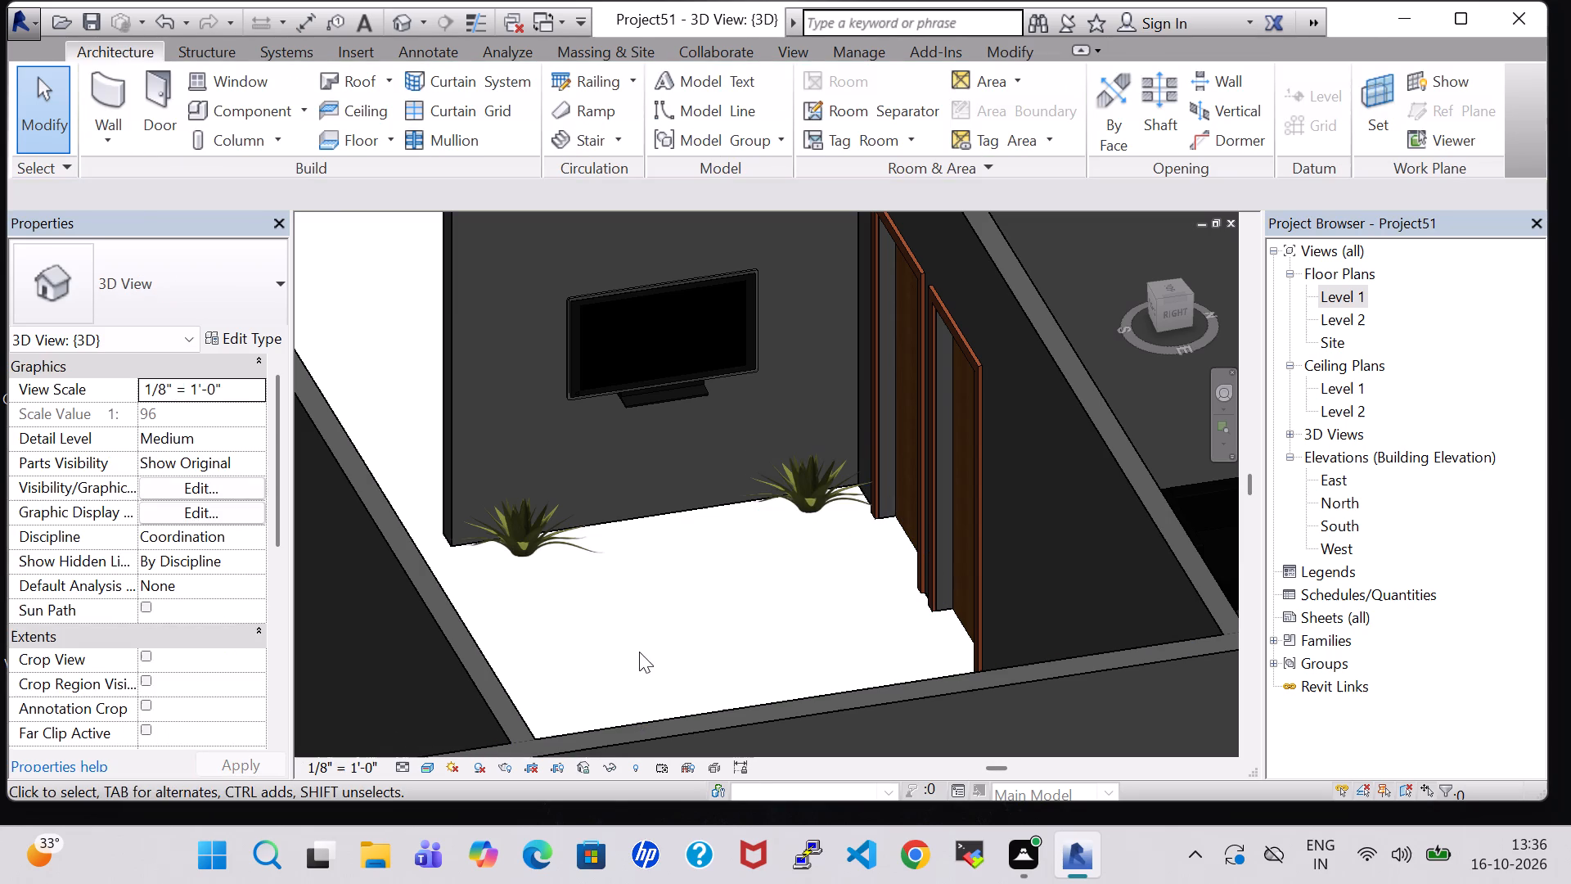
# Examine the dining set, sofas, end table and corner plant of the large room in 3D from several angles.
pyautogui.keyDown('shift'); pyautogui.moveTo(692, 602); pyautogui.dragTo(702, 728, button='middle'); pyautogui.keyUp('shift')
pyautogui.moveTo(702, 701); pyautogui.dragTo(700, 581, button='middle')
pyautogui.keyDown('shift'); pyautogui.moveTo(685, 503); pyautogui.dragTo(734, 630, button='middle'); pyautogui.keyUp('shift')
pyautogui.moveTo(732, 637); pyautogui.dragTo(687, 261, button='middle')
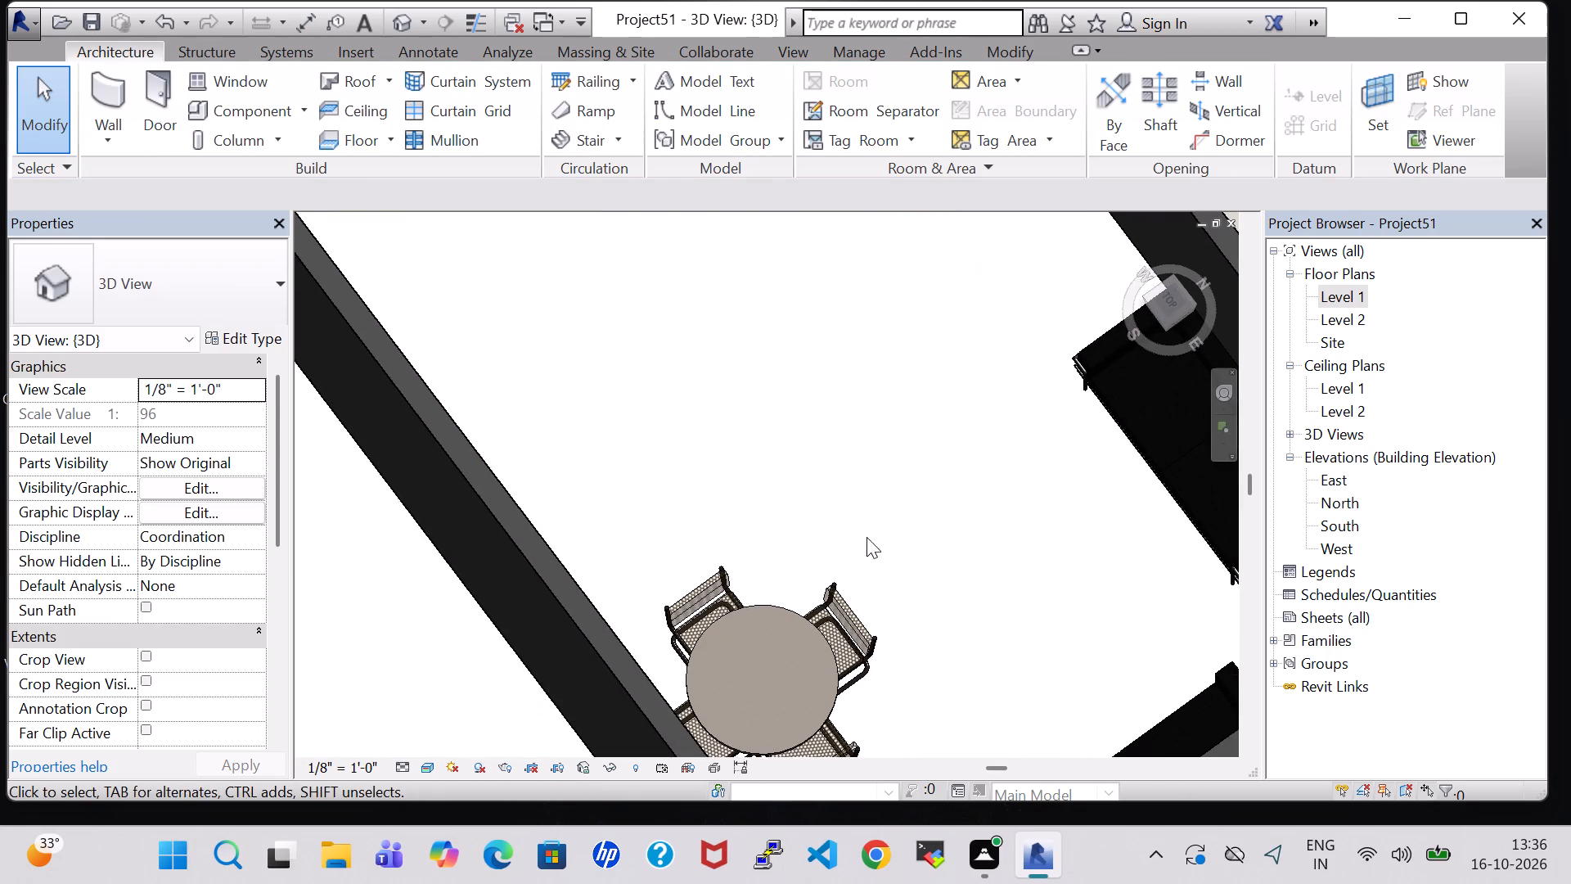
pyautogui.moveTo(867, 537); pyautogui.dragTo(871, 282, button='middle')
pyautogui.keyDown('shift'); pyautogui.moveTo(993, 314); pyautogui.dragTo(993, 434, button='middle'); pyautogui.keyUp('shift')
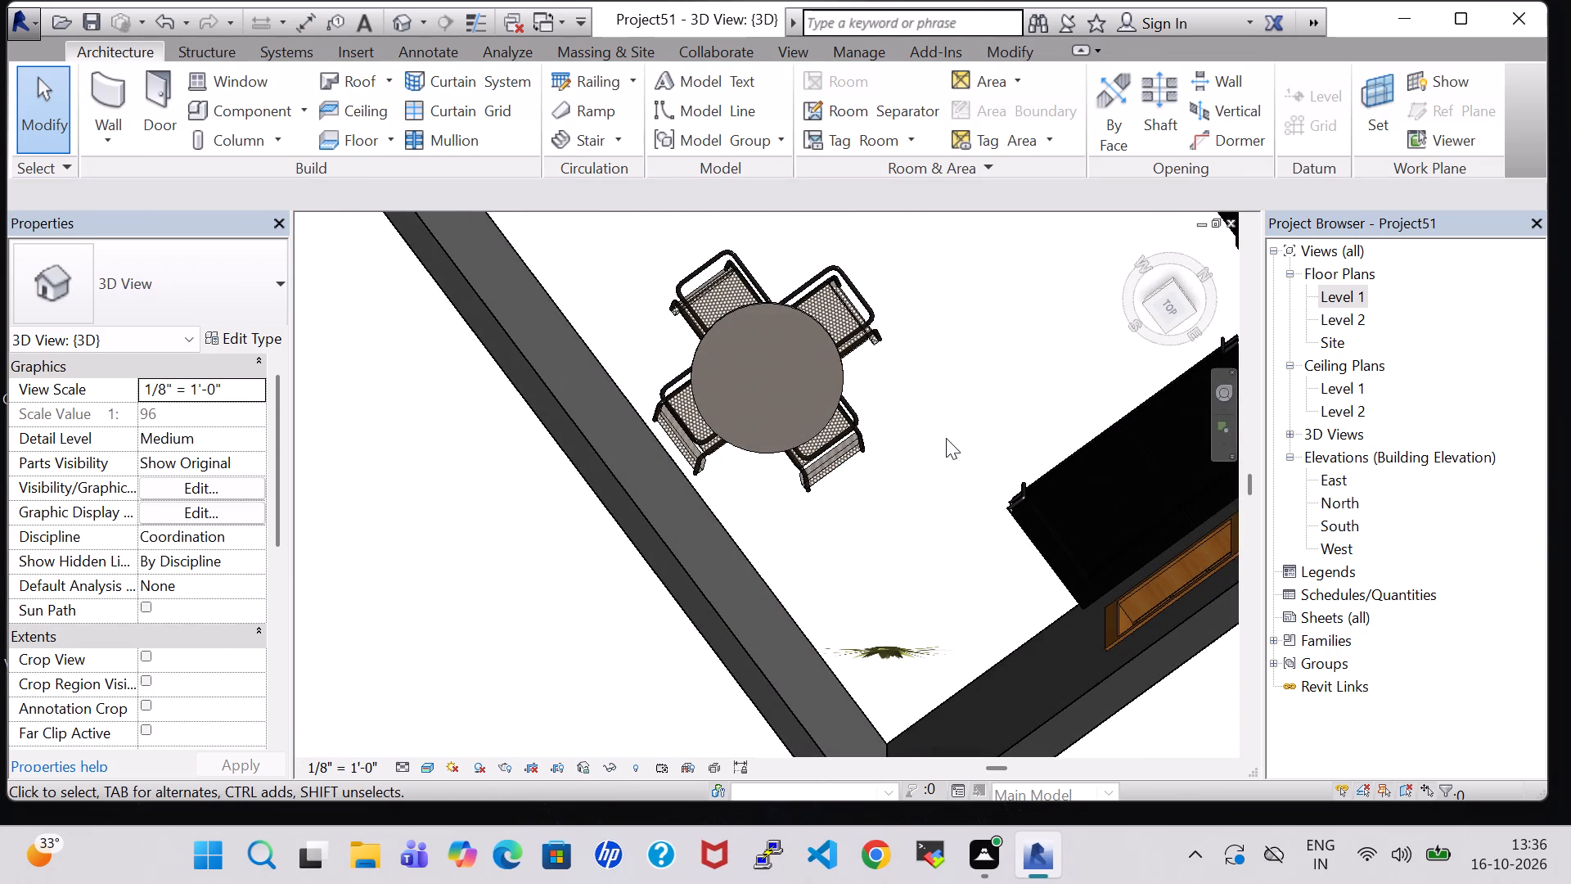
pyautogui.moveTo(944, 438); pyautogui.dragTo(935, 390, button='middle')
pyautogui.scroll(1, 883, 553)
pyautogui.keyDown('shift'); pyautogui.moveTo(898, 548); pyautogui.dragTo(977, 385, button='middle'); pyautogui.keyUp('shift')
pyautogui.moveTo(980, 331); pyautogui.dragTo(712, 706, button='middle')
pyautogui.moveTo(1129, 608); pyautogui.dragTo(603, 535, button='middle')
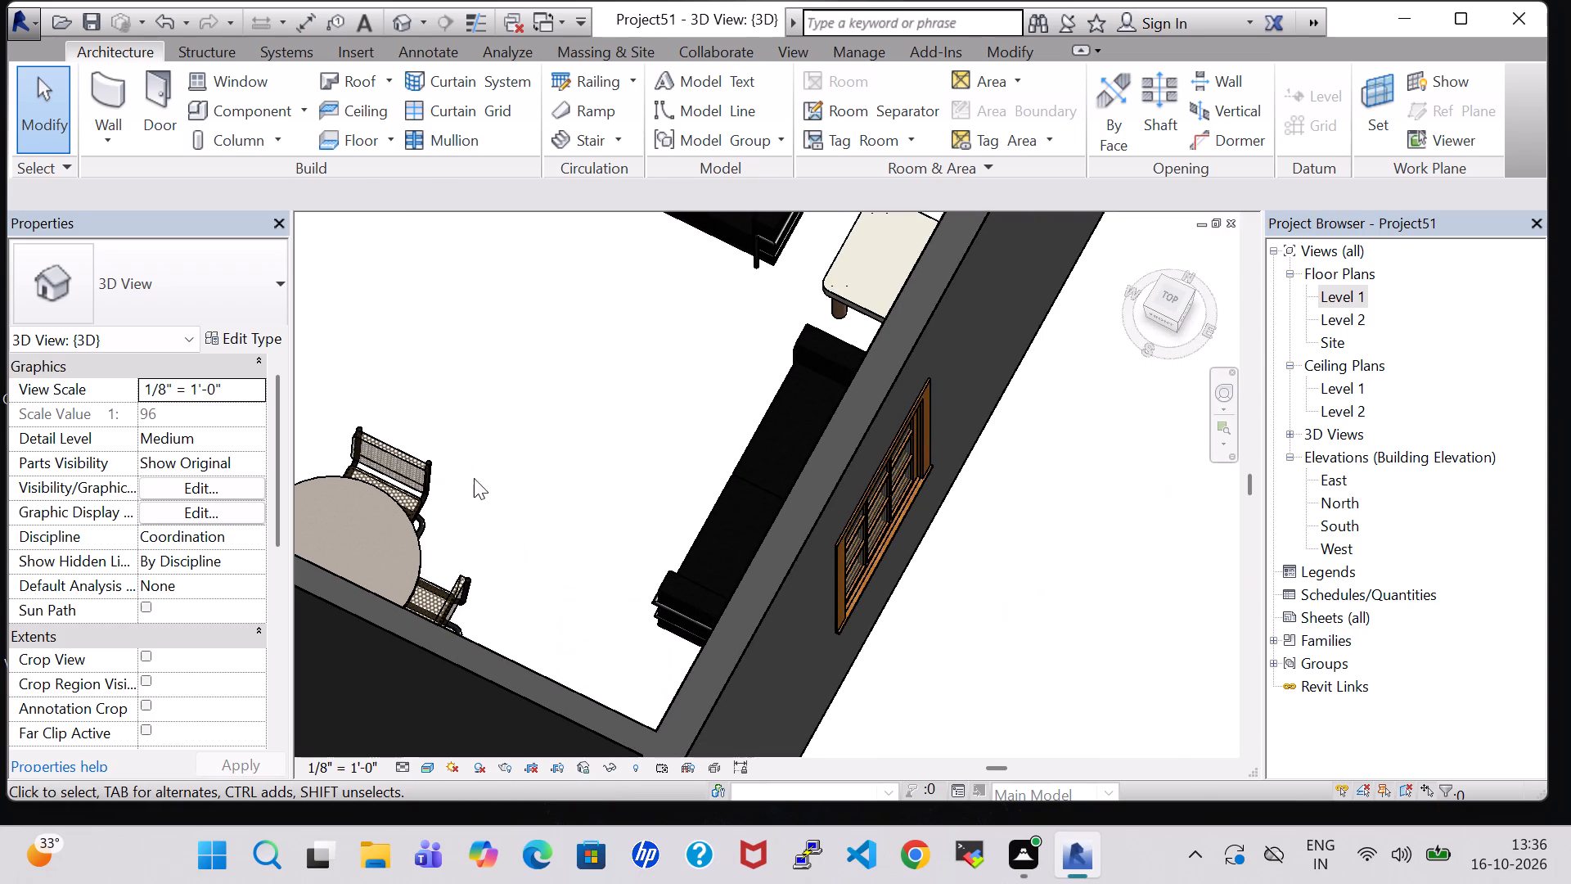
pyautogui.keyDown('shift'); pyautogui.moveTo(474, 478); pyautogui.dragTo(593, 505, button='middle'); pyautogui.keyUp('shift')
pyautogui.moveTo(800, 525); pyautogui.dragTo(770, 883, button='middle')
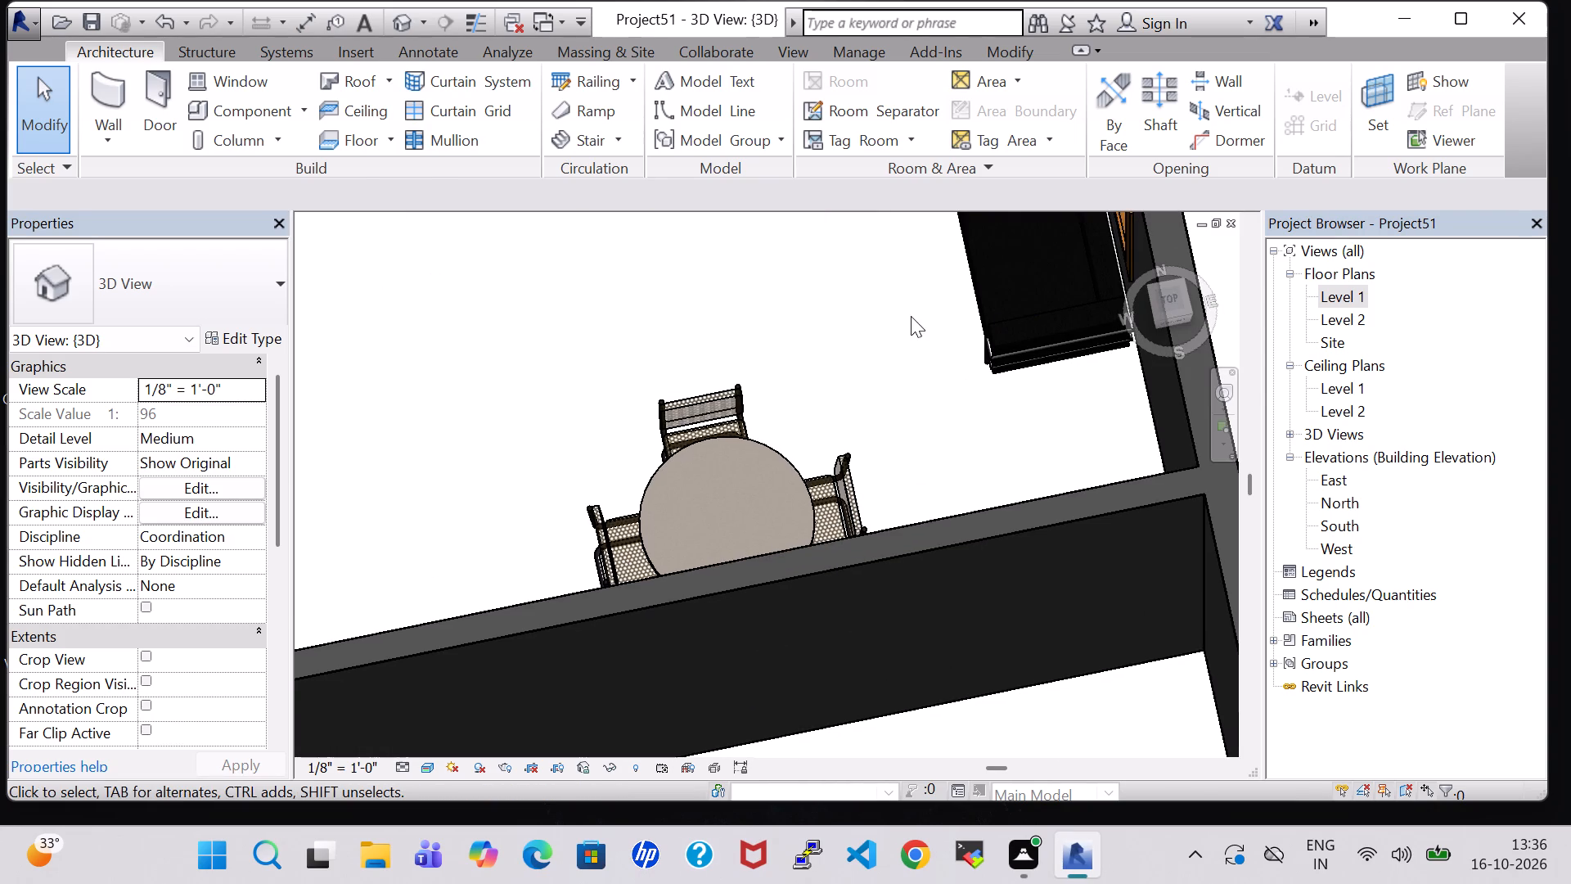
# On the Level 1 floor plan, place a tagged room in the furnished living and dining area east of the kitchen.
pyautogui.doubleClick(1341, 294)
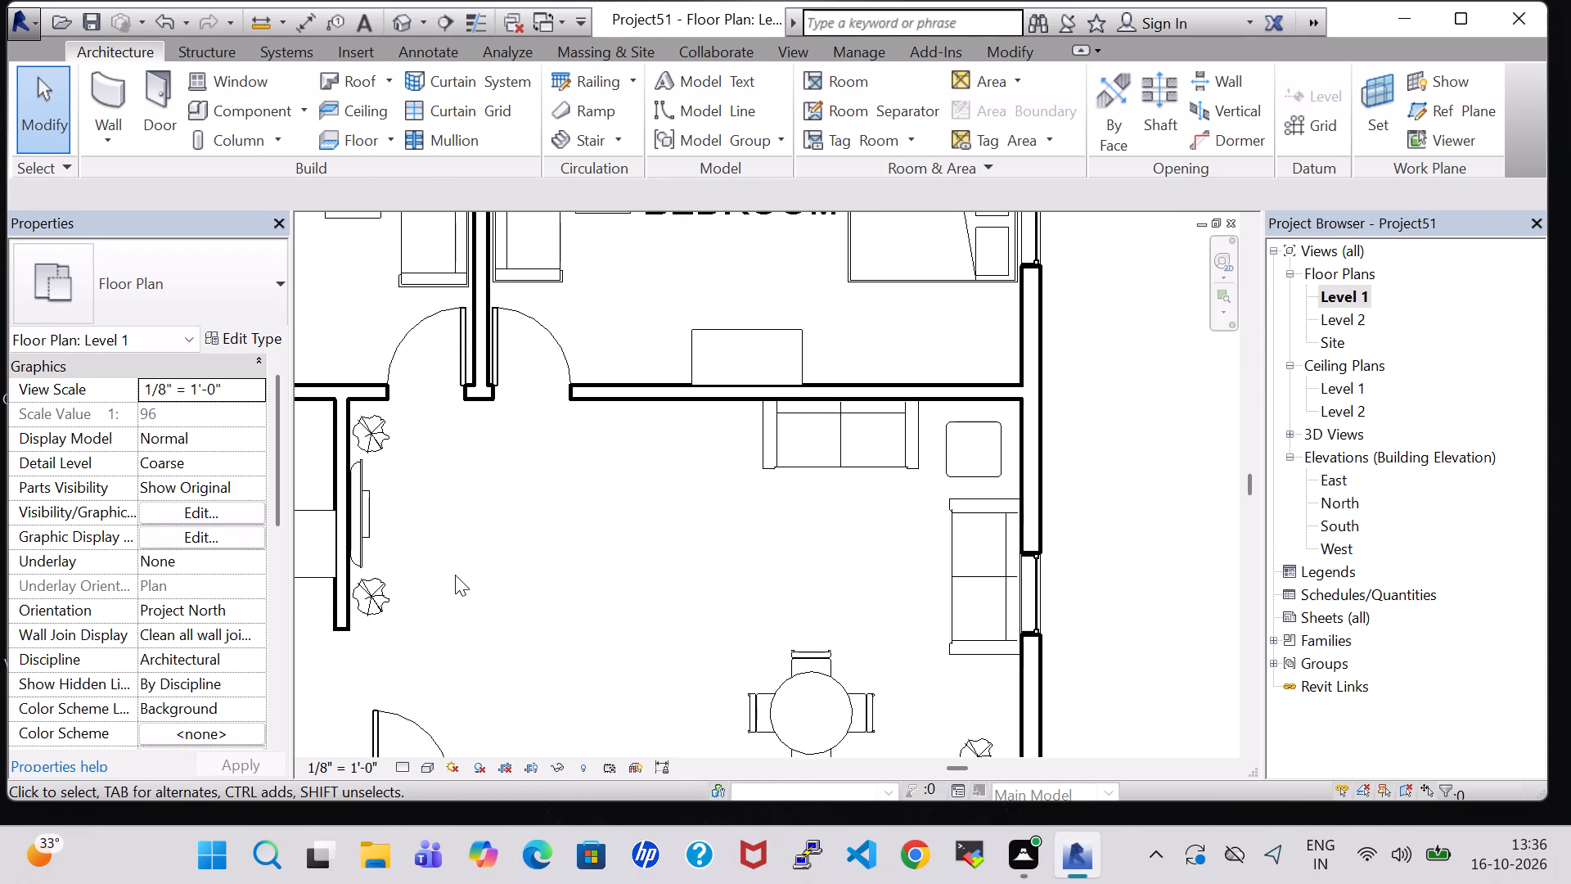
pyautogui.scroll(-3, 455, 575)
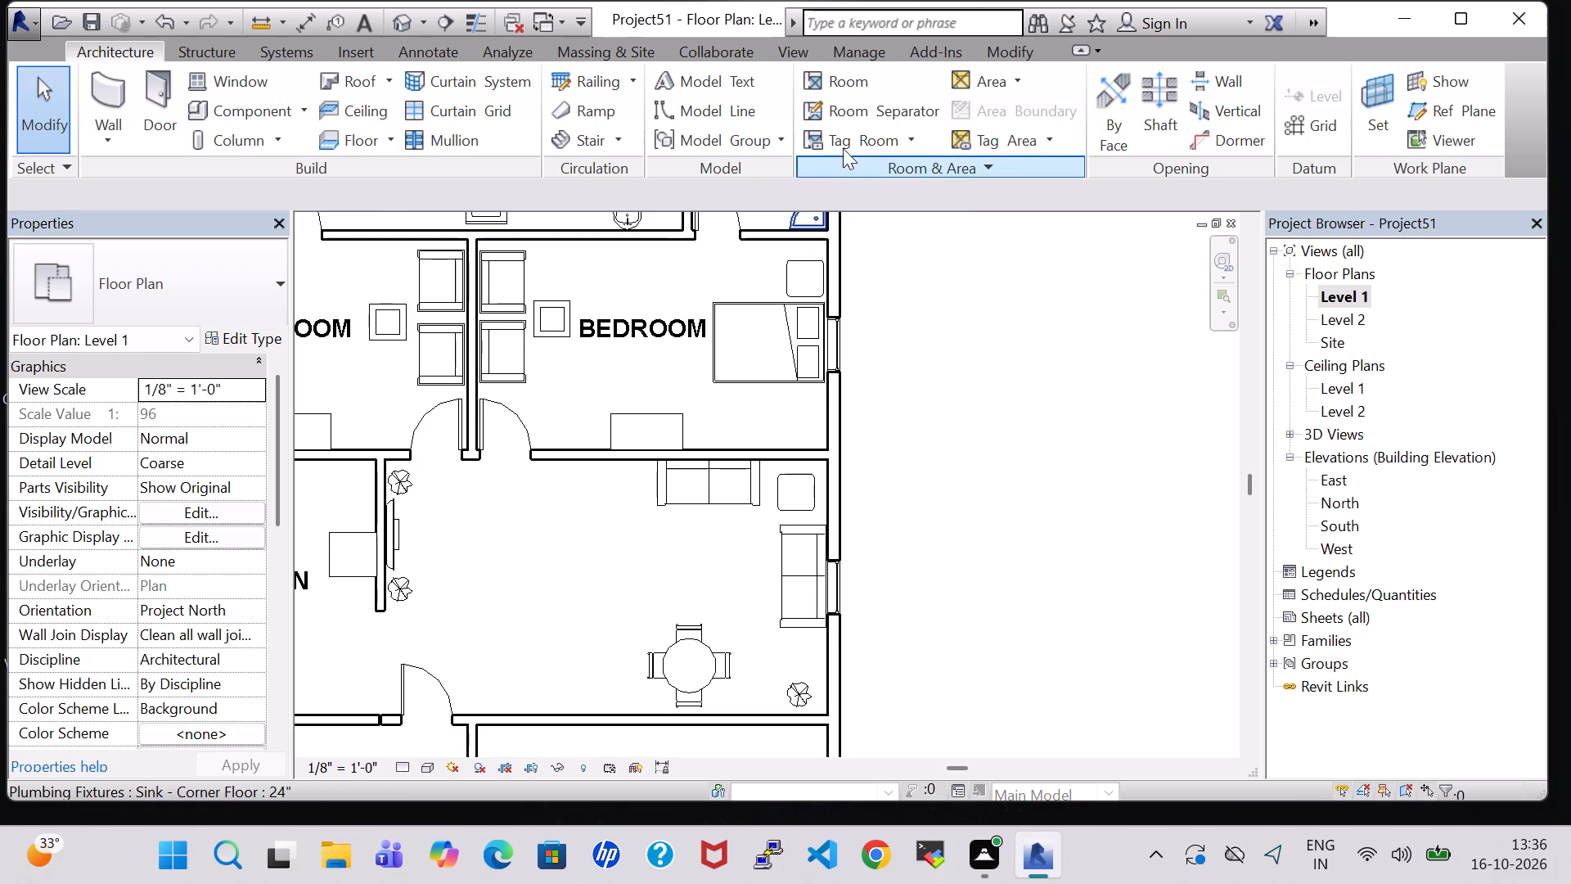
pyautogui.click(846, 86)
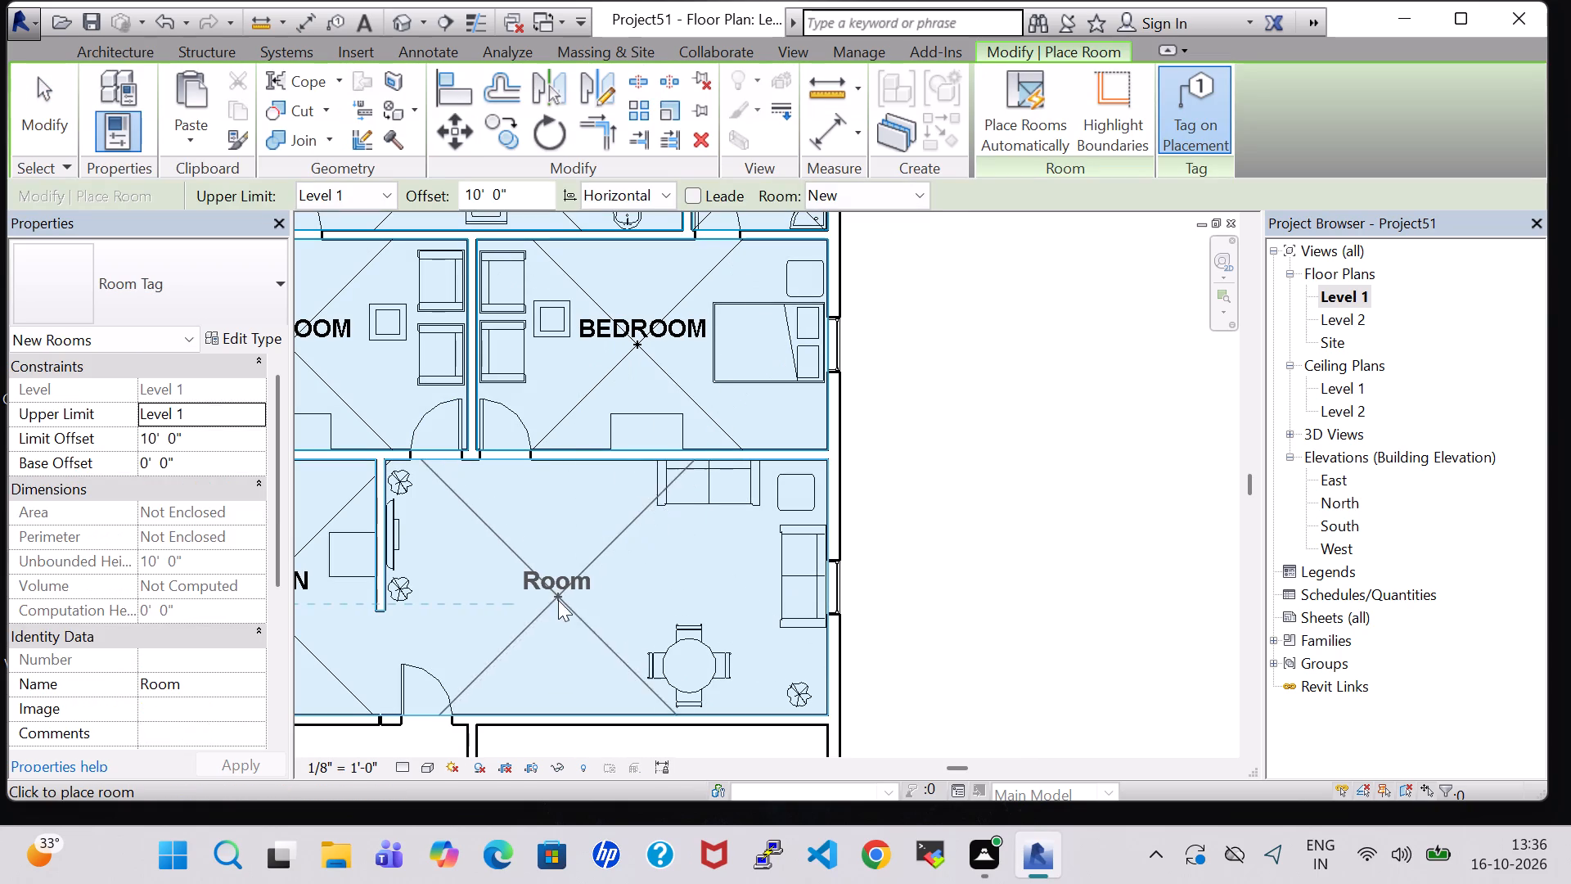
pyautogui.click(574, 585)
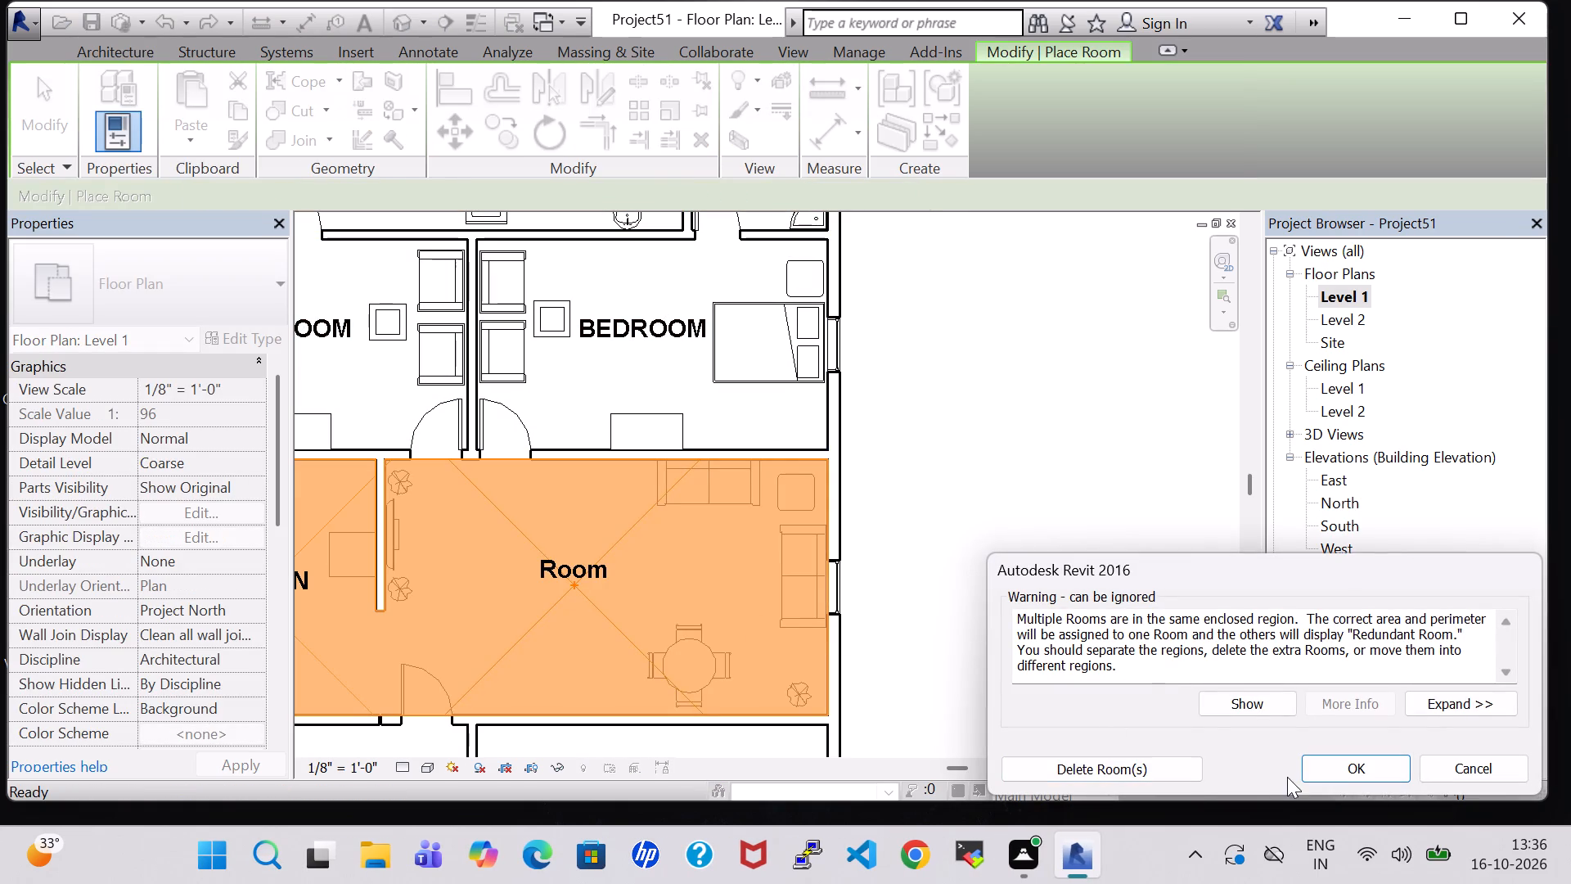
pyautogui.click(1380, 773)
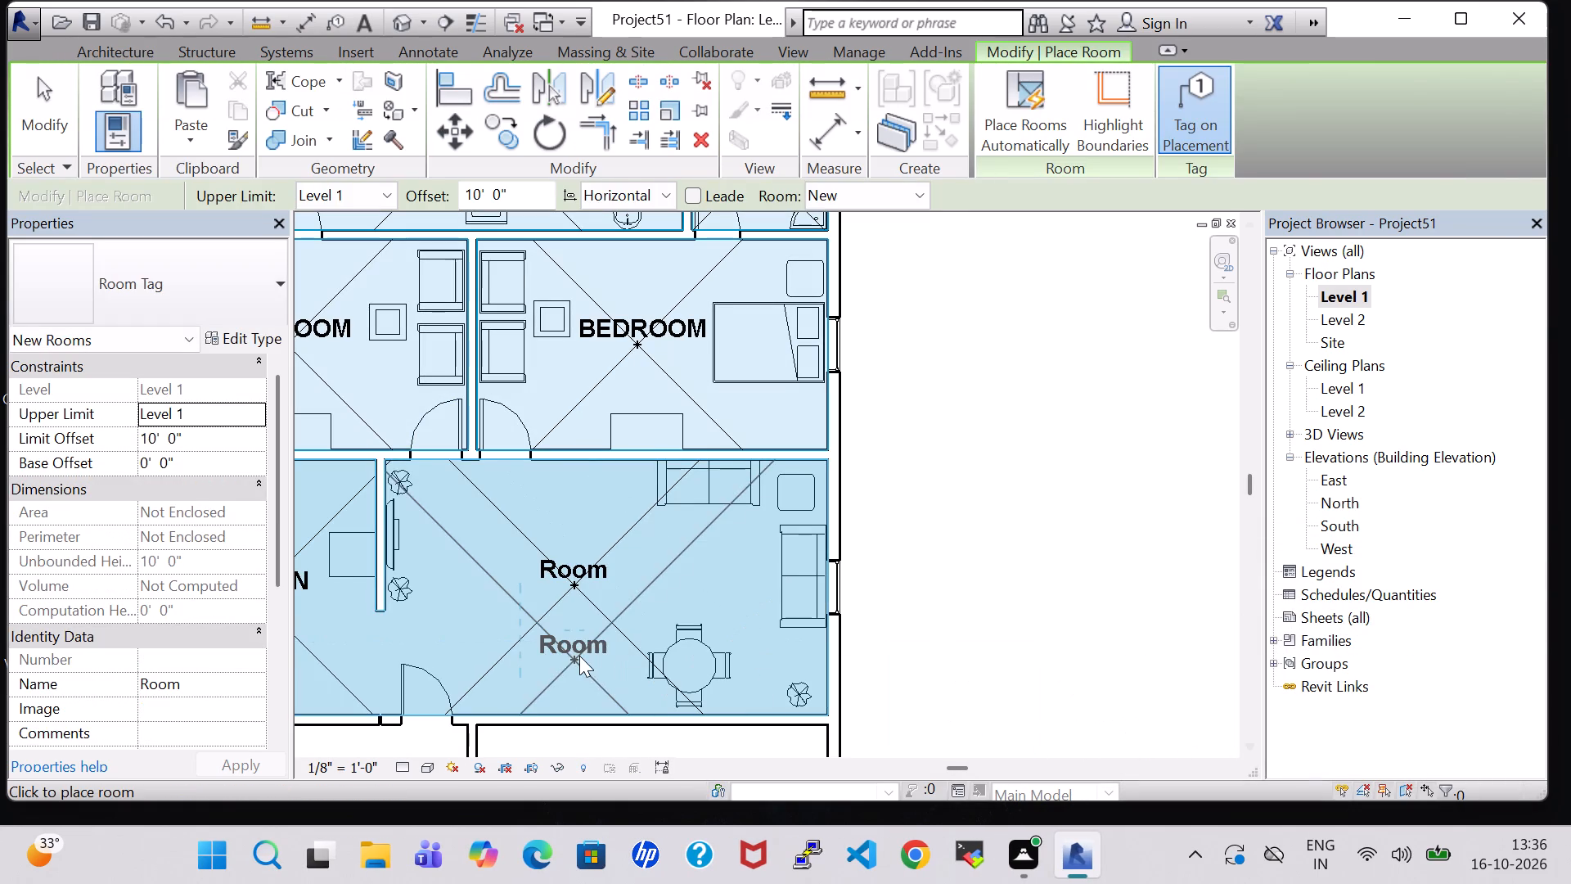
pyautogui.press('Escape')
pyautogui.press('Escape')
# Rename the living and dining area's room tag as LOUNGE.
pyautogui.doubleClick(579, 585)
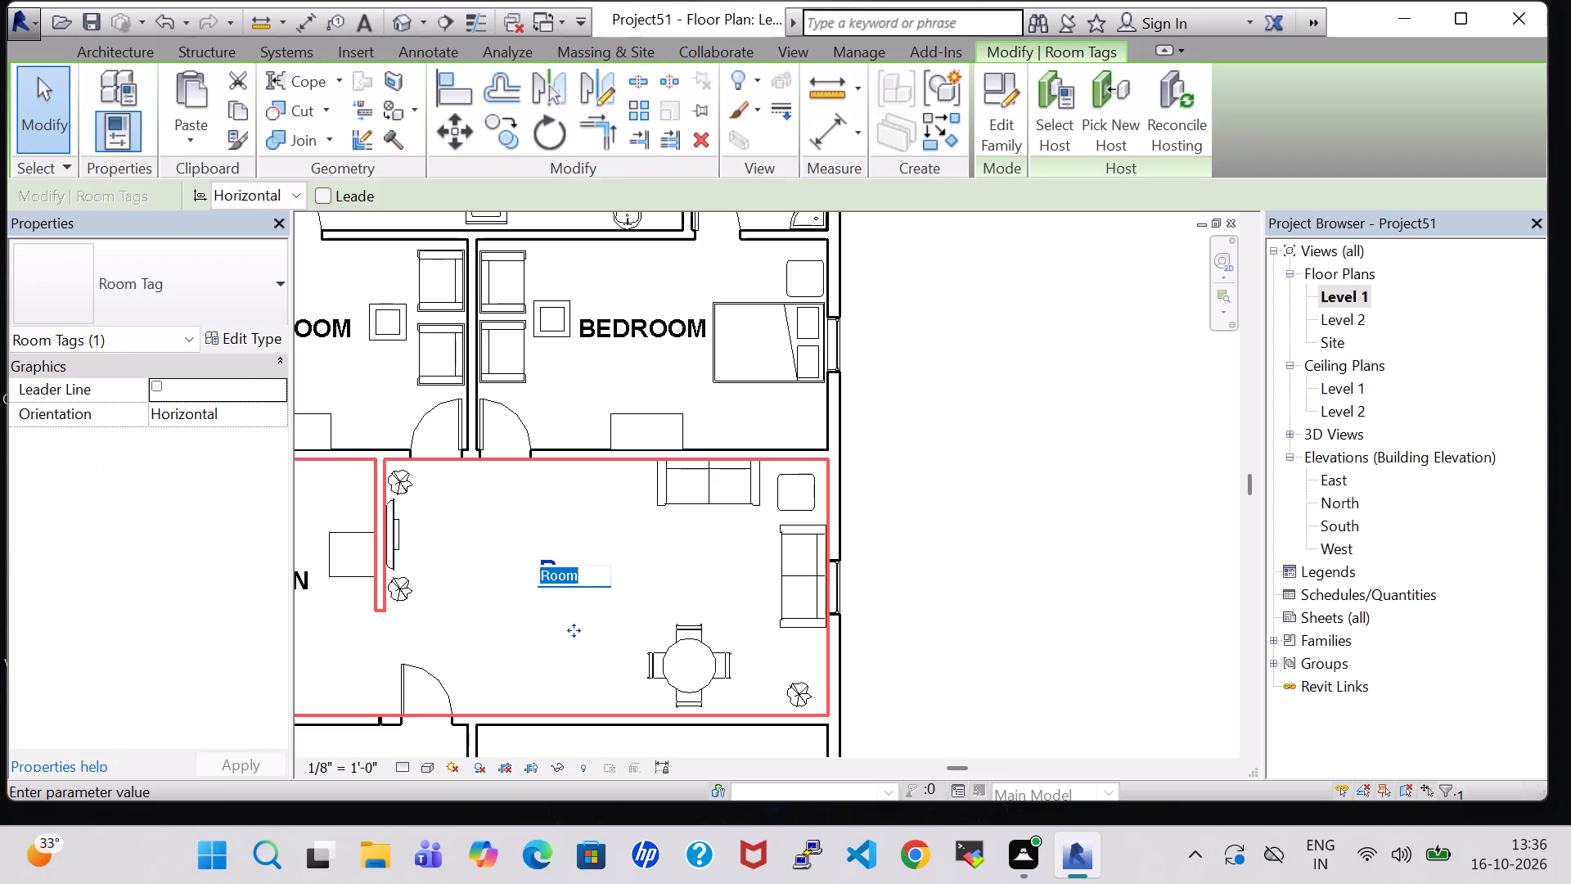
pyautogui.press('BackSpace')
pyautogui.write('LOUNGE')
pyautogui.press('Return')
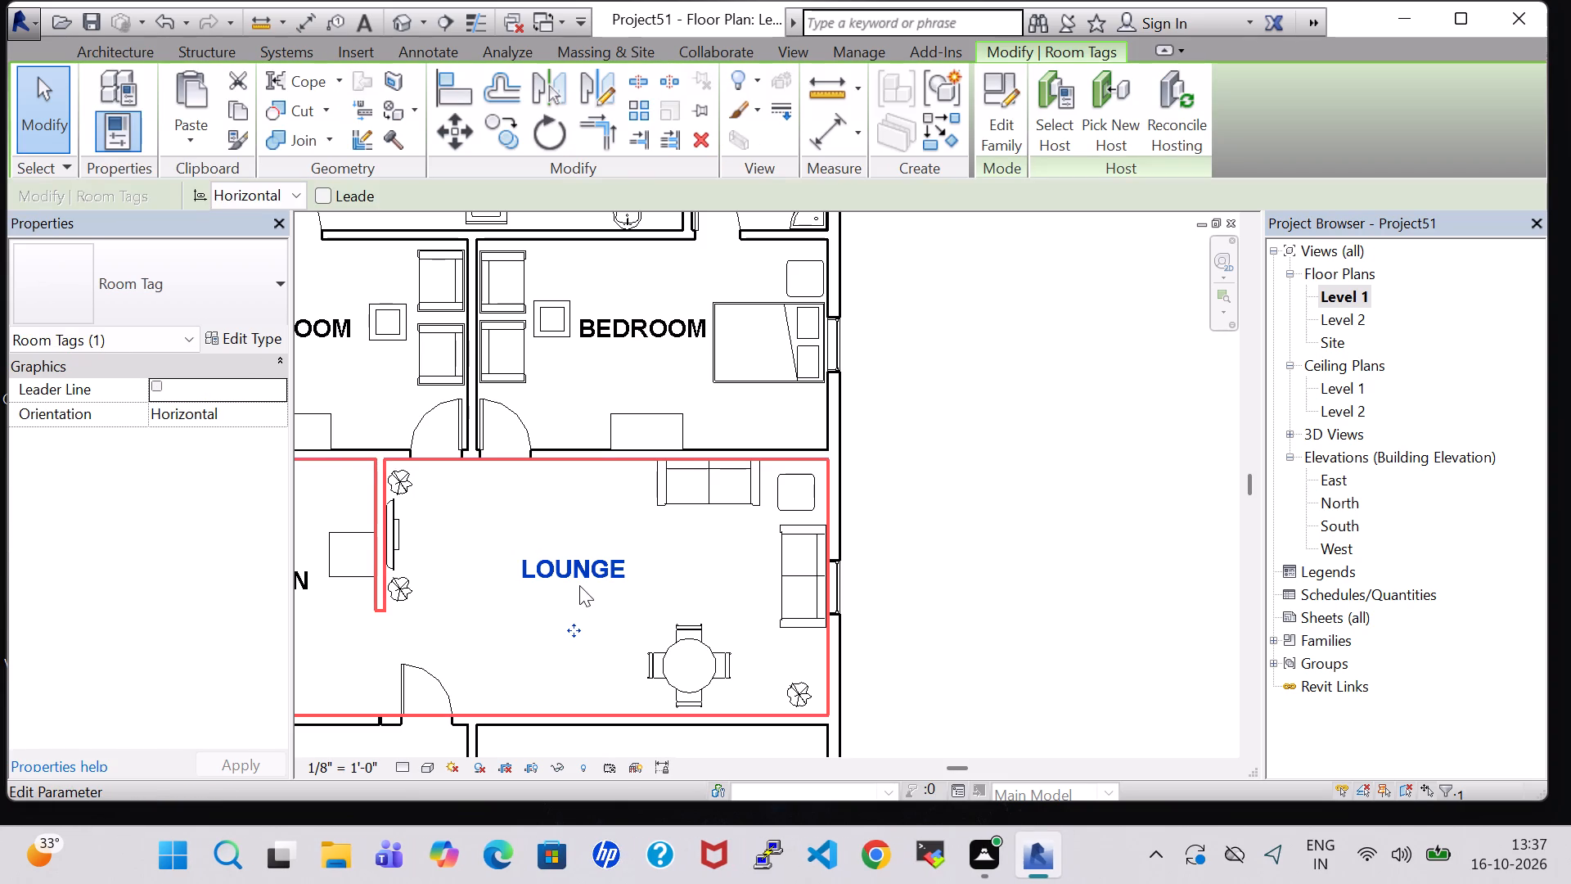
pyautogui.scroll(-4, 581, 589)
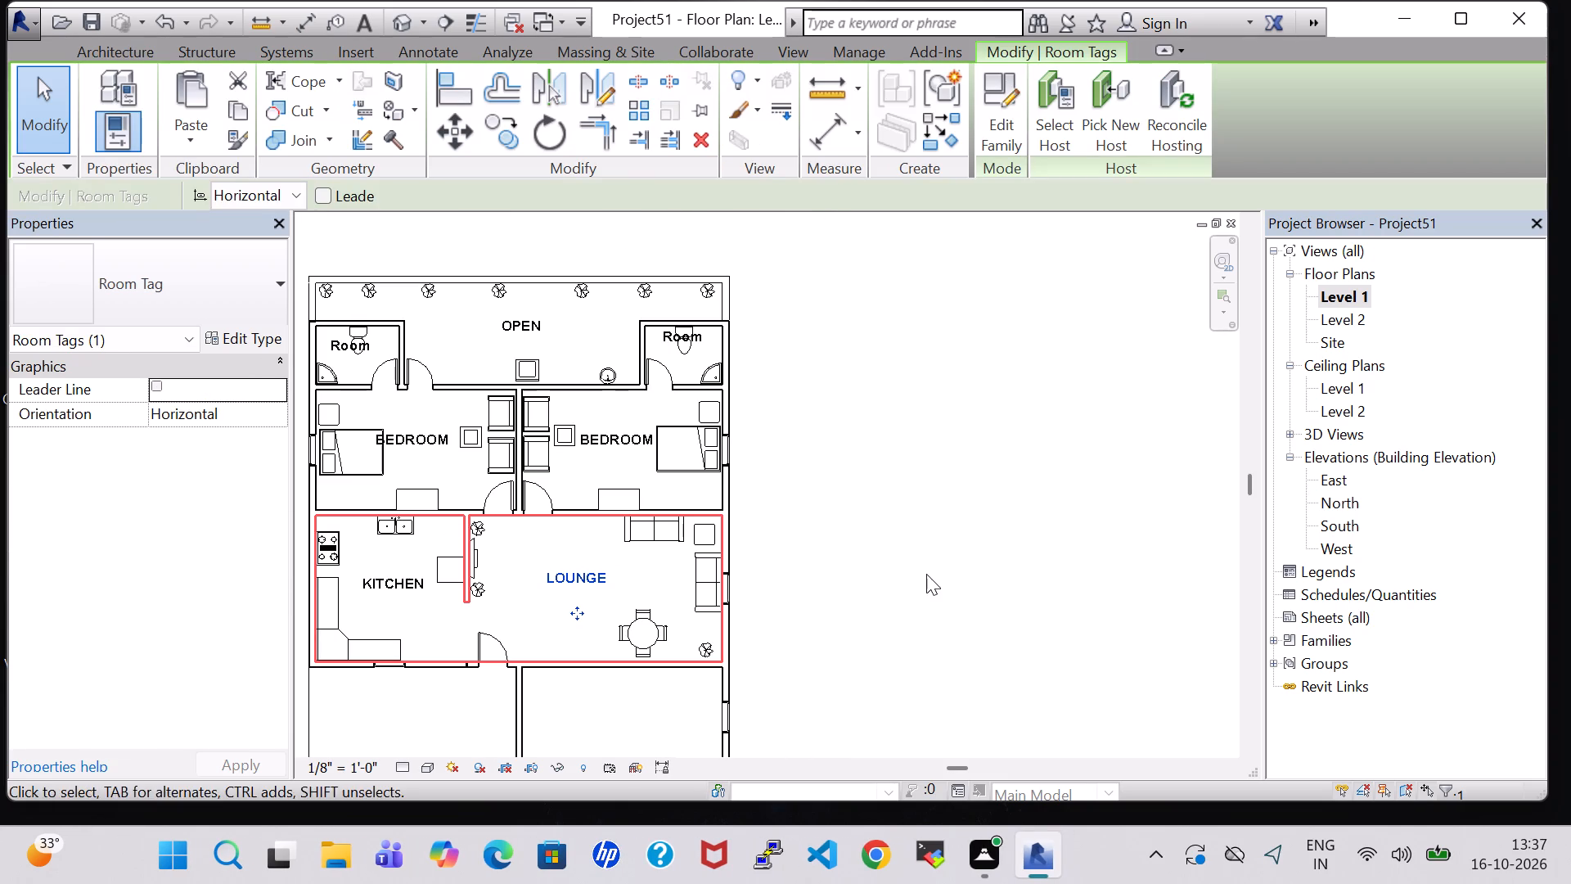
pyautogui.middleClick(926, 574)
pyautogui.moveTo(926, 574); pyautogui.dragTo(1128, 480, button='middle')
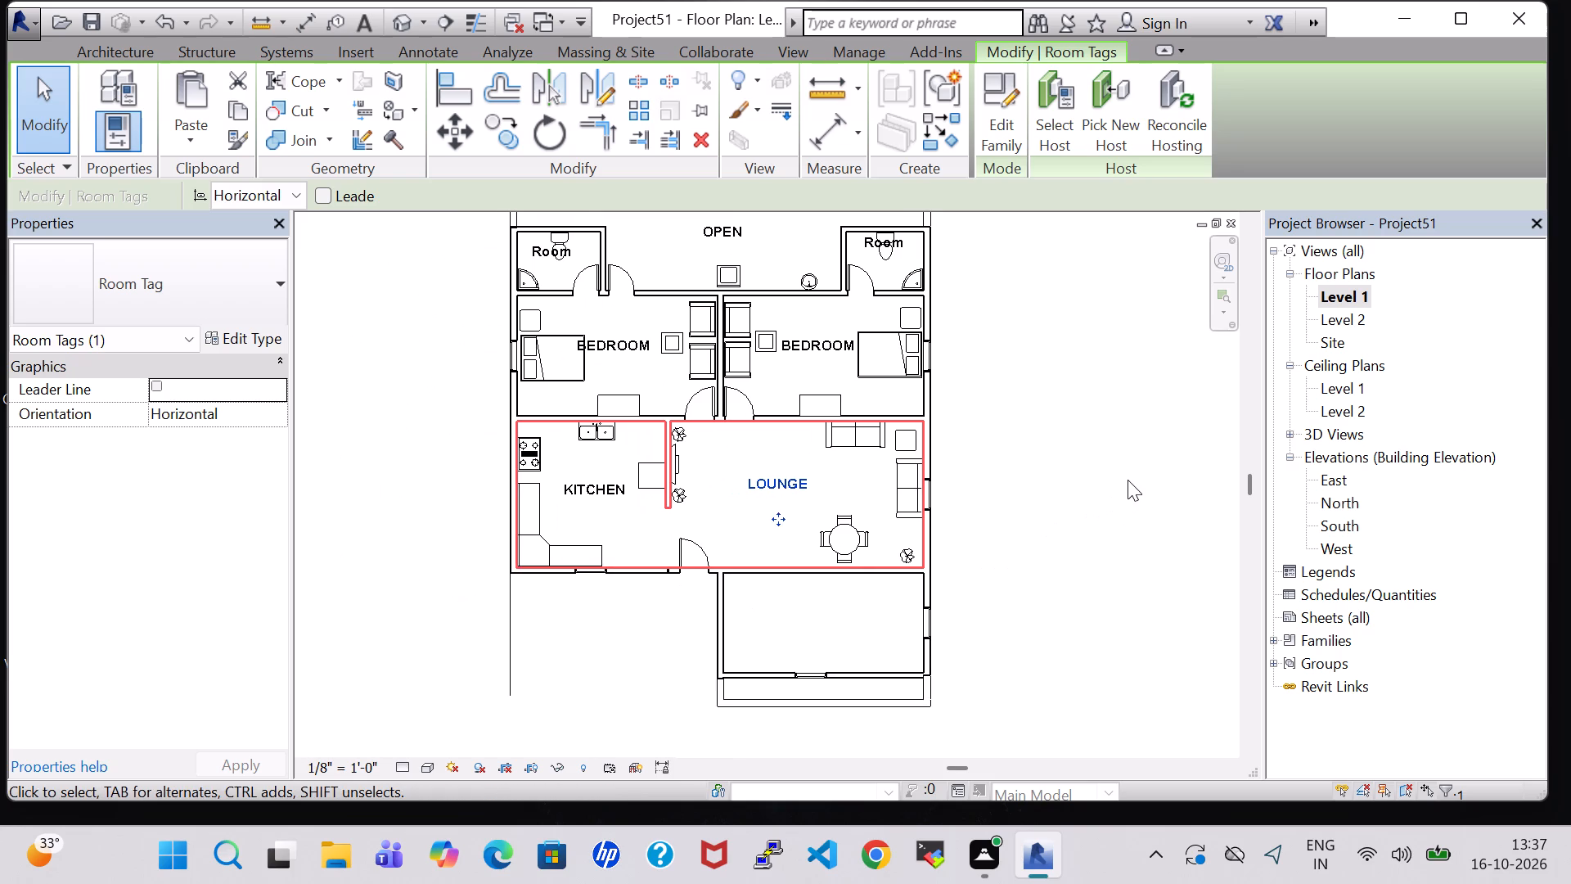
pyautogui.click(1128, 480)
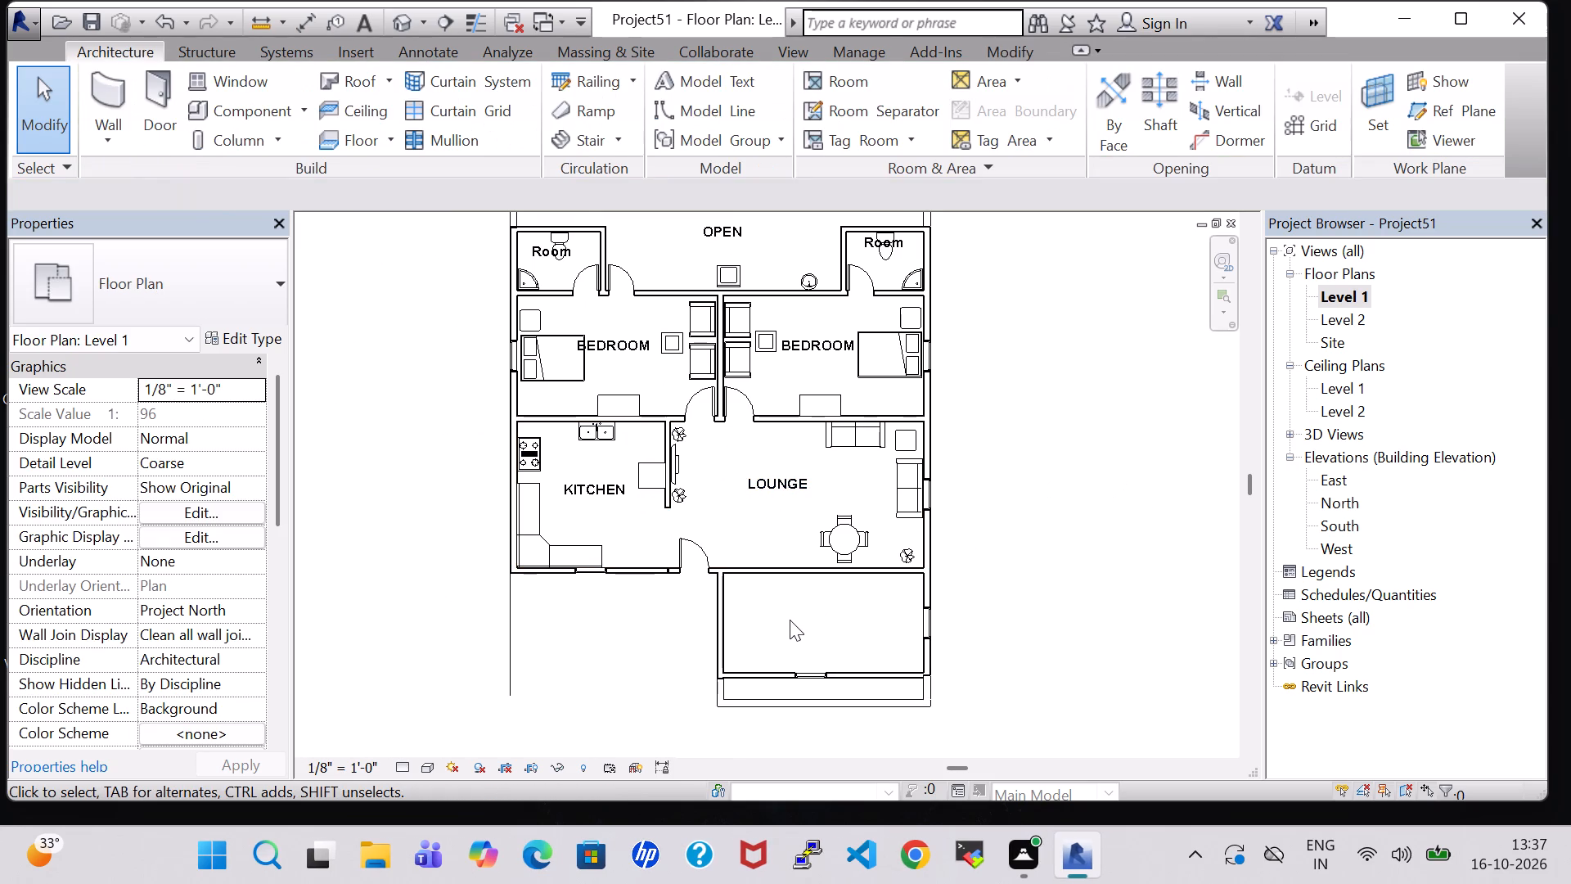
# Place a 34" x 84" Single-Flush door in the wall between the lounge and the room south of it, near that room's northwest corner, swinging into the southern room.
pyautogui.moveTo(790, 620); pyautogui.dragTo(843, 537, button='middle')
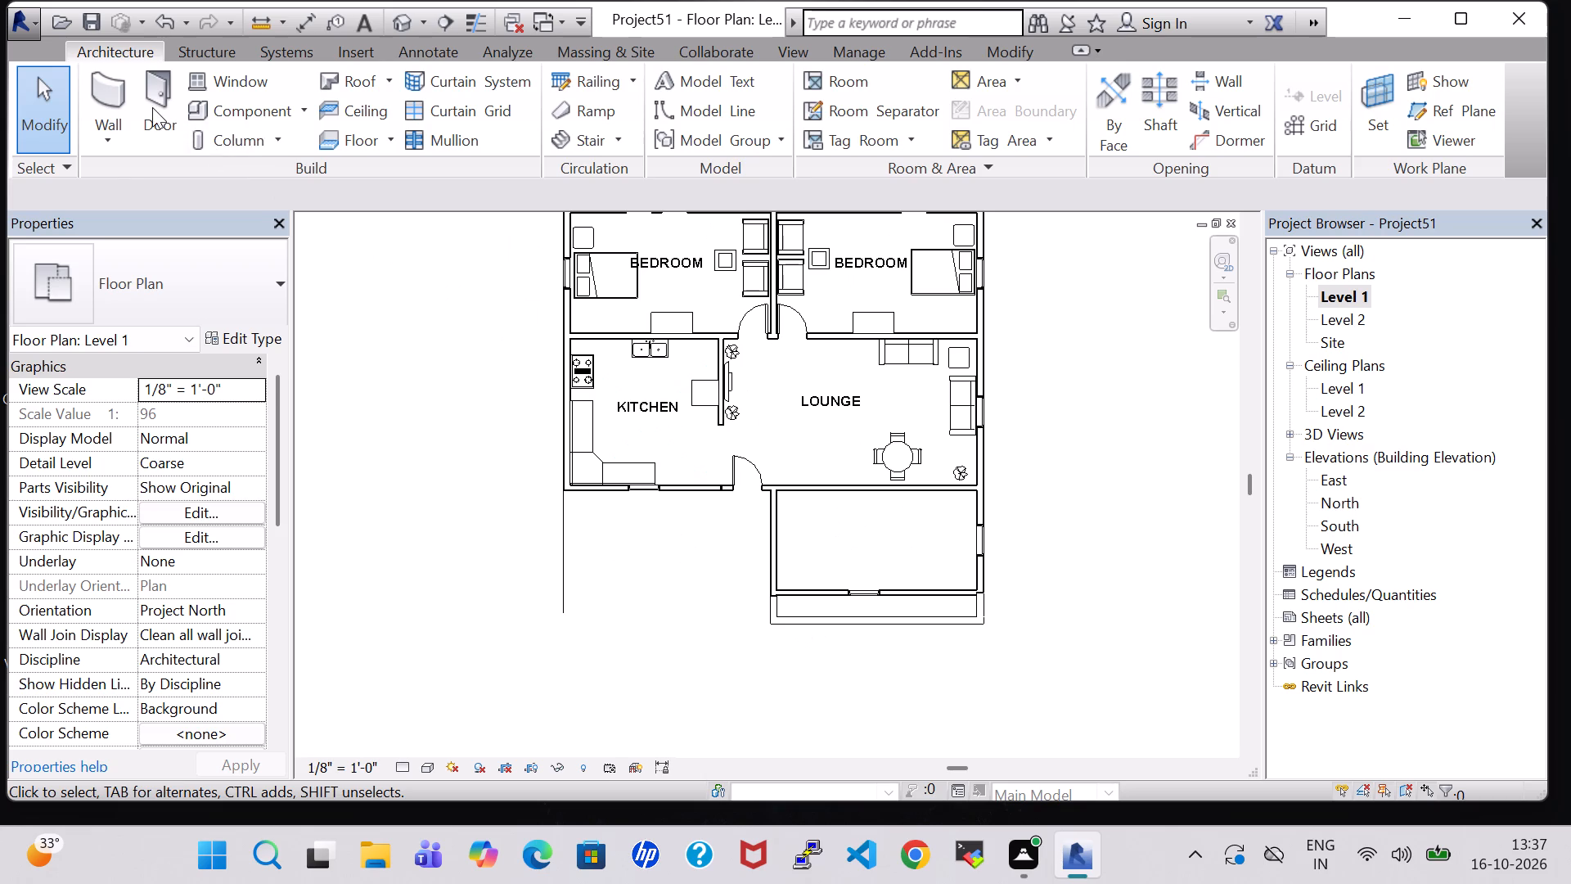
pyautogui.click(152, 107)
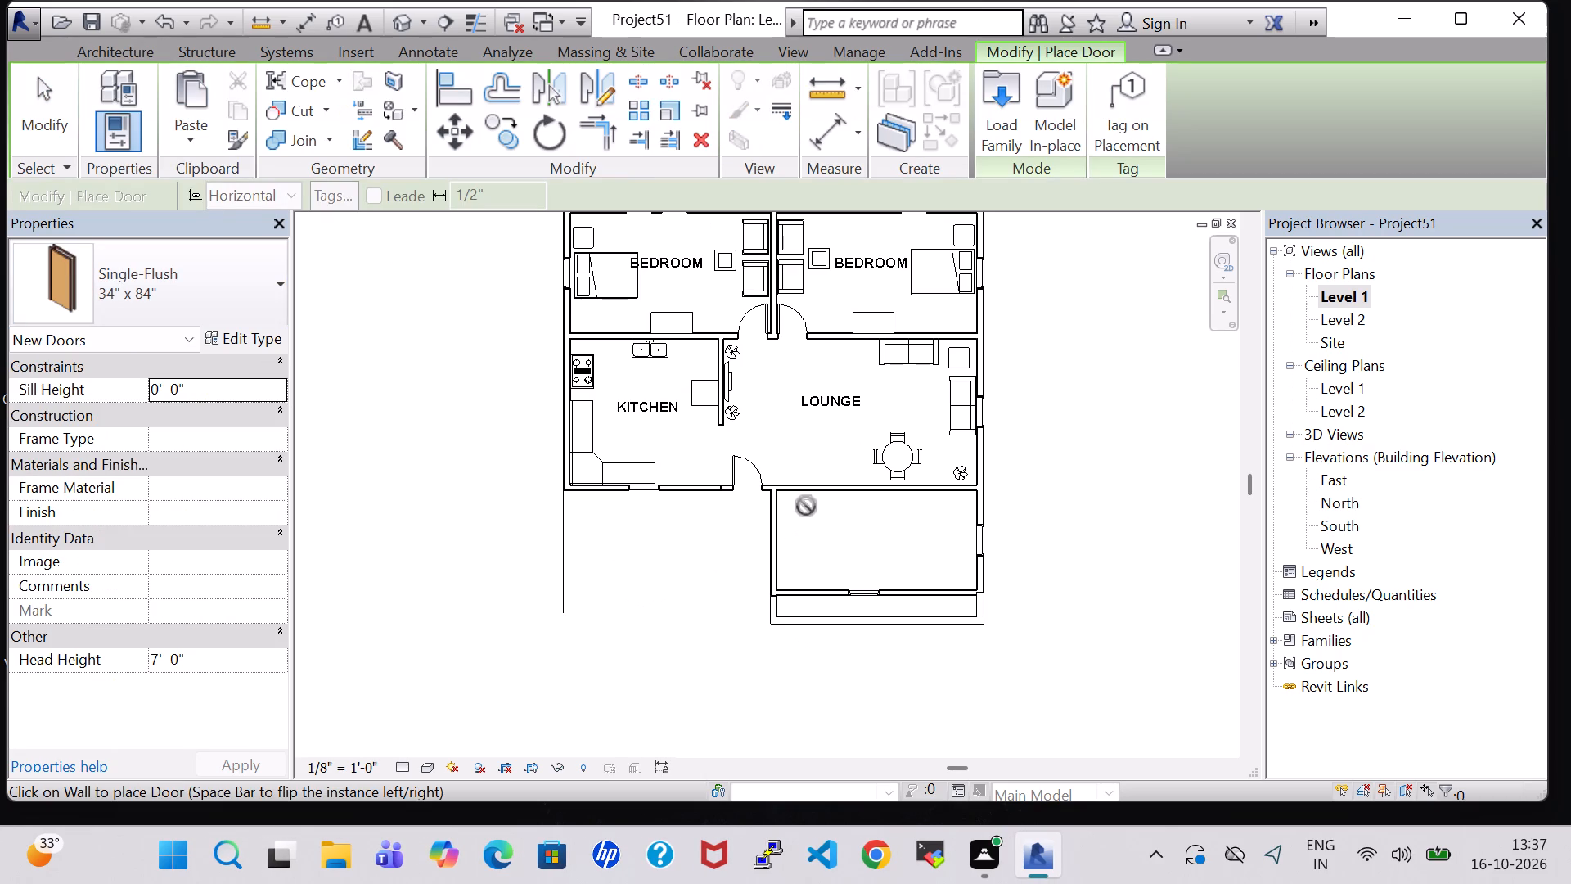
pyautogui.scroll(8, 796, 497)
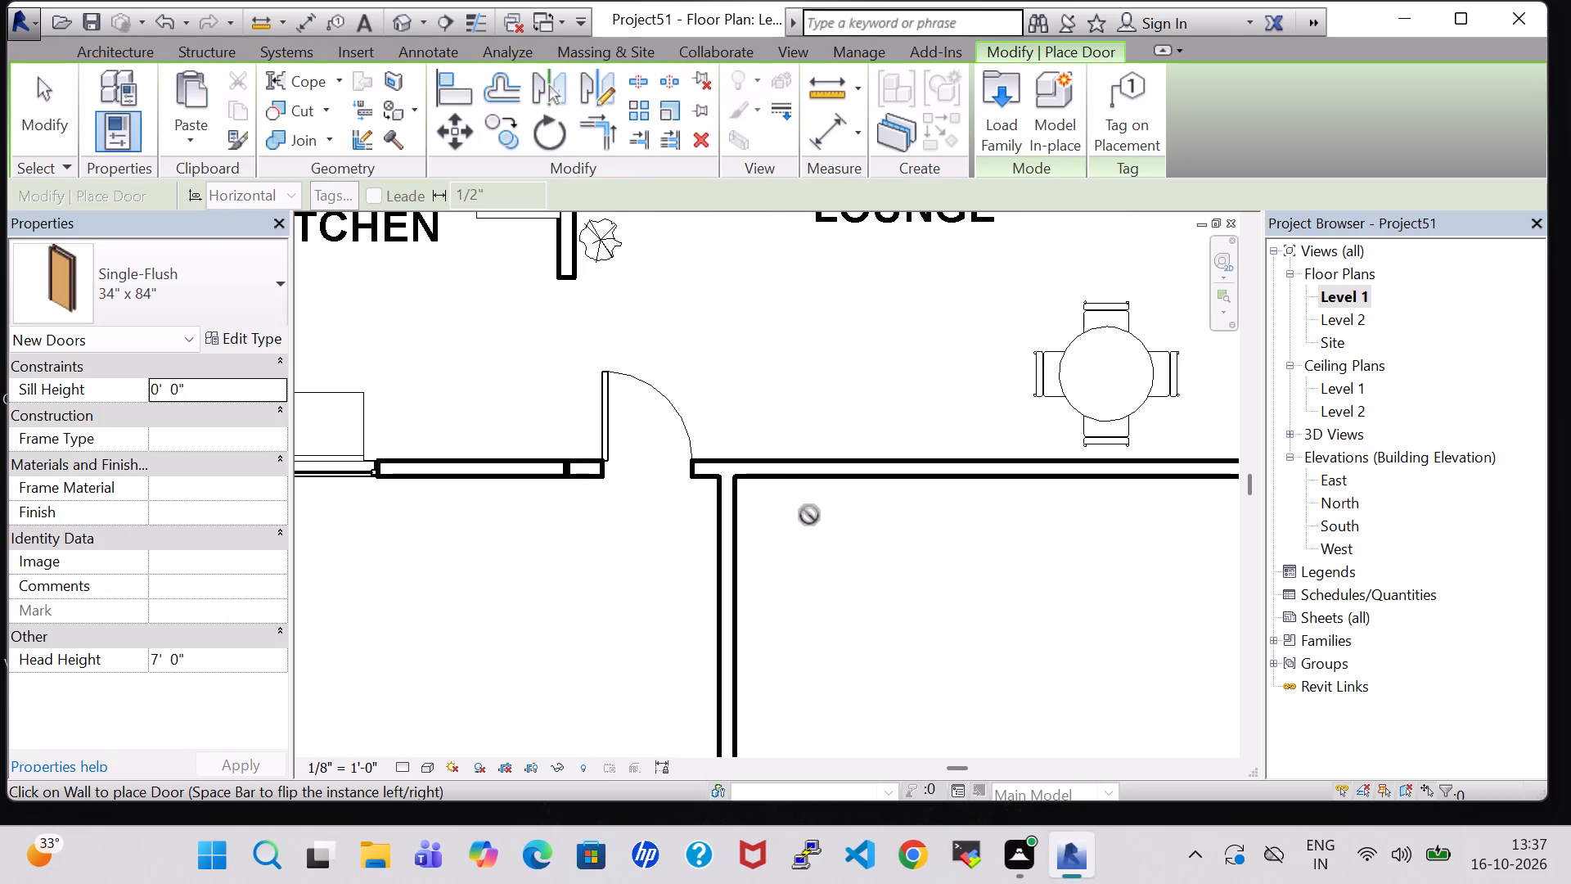
pyautogui.scroll(5, 788, 483)
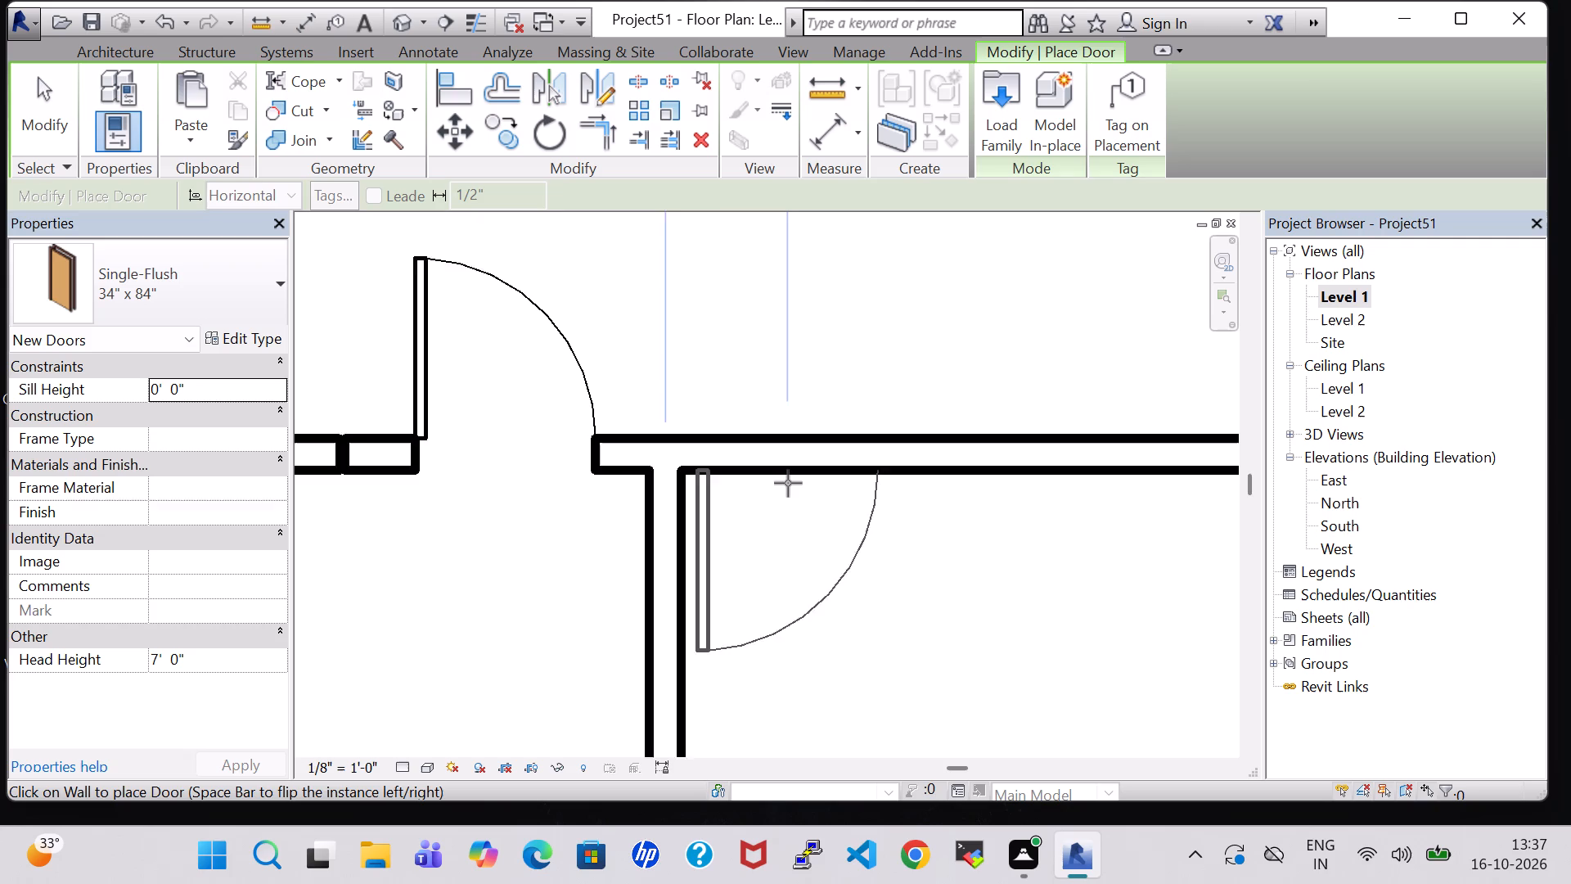
pyautogui.scroll(1, 788, 483)
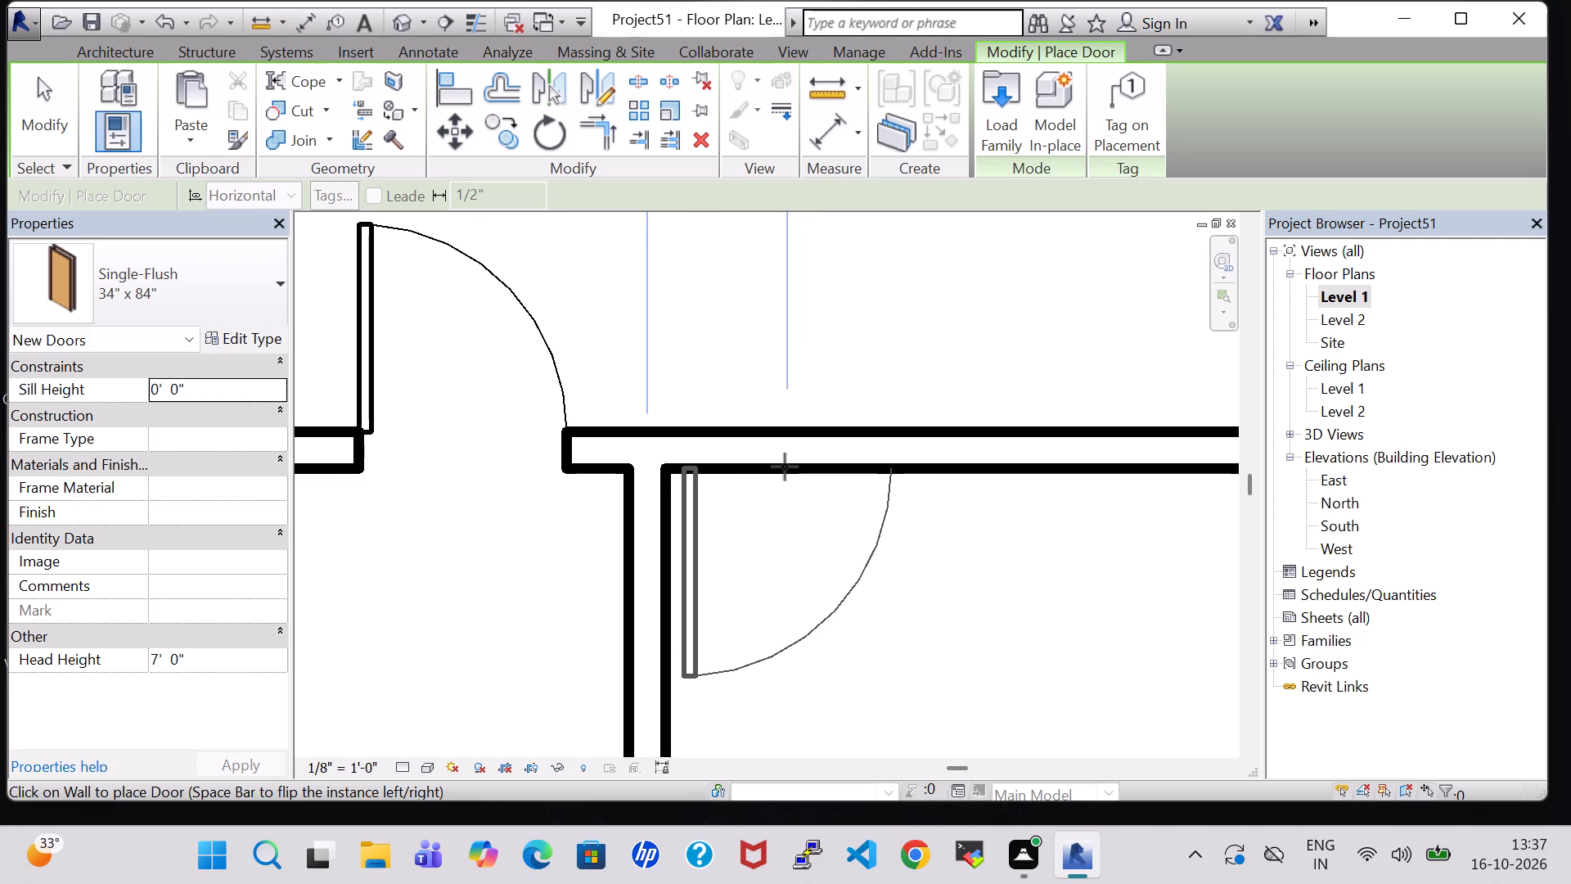
pyautogui.click(785, 467)
pyautogui.press('Escape')
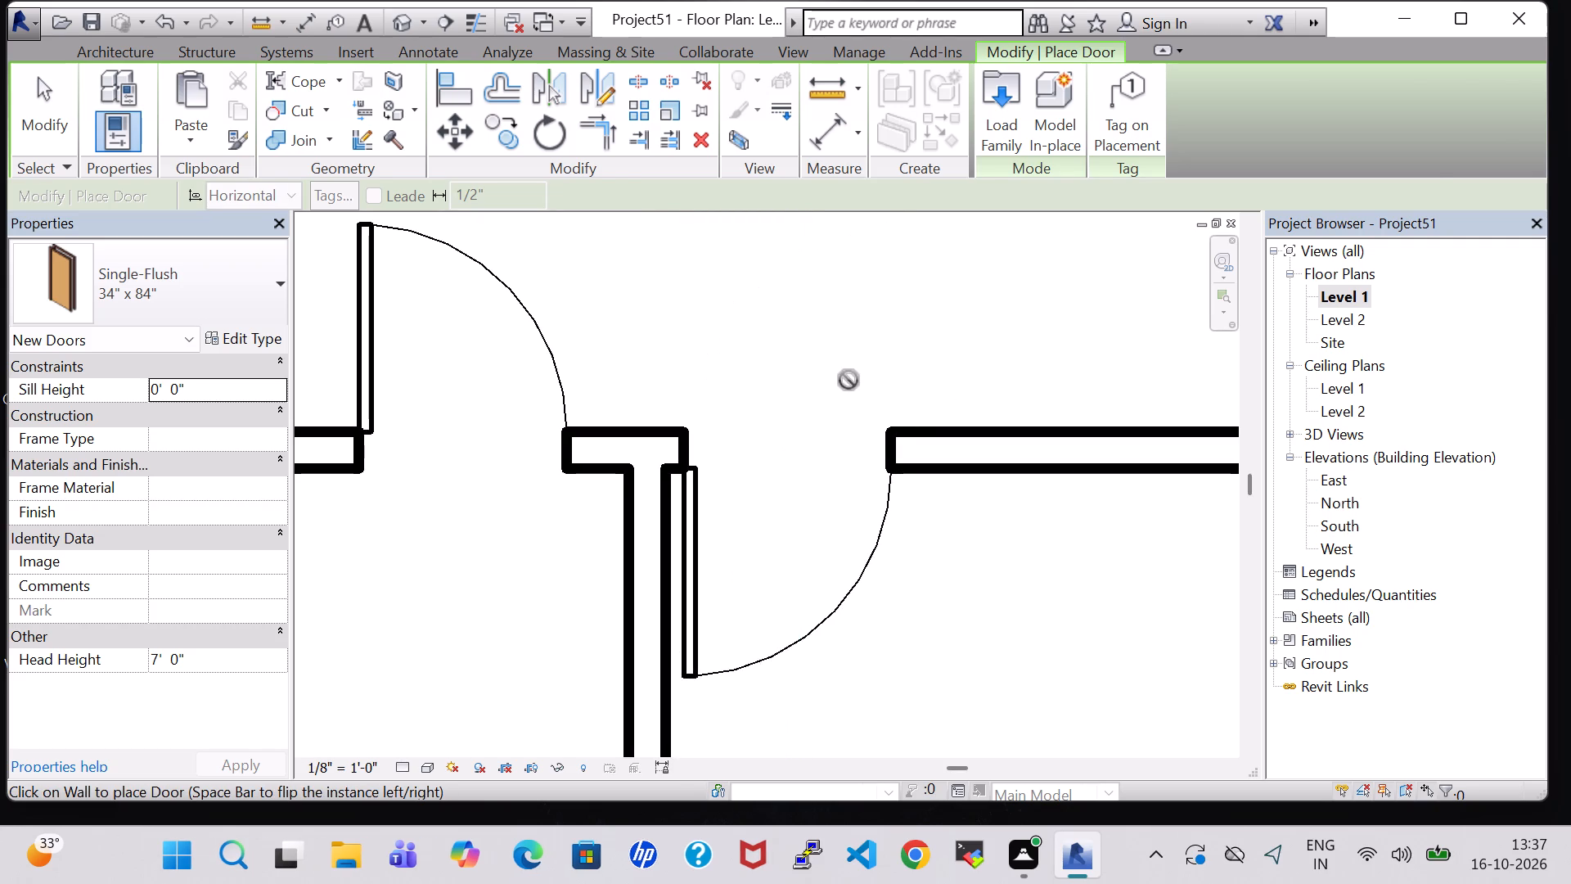
pyautogui.press('Escape')
pyautogui.scroll(-9, 849, 380)
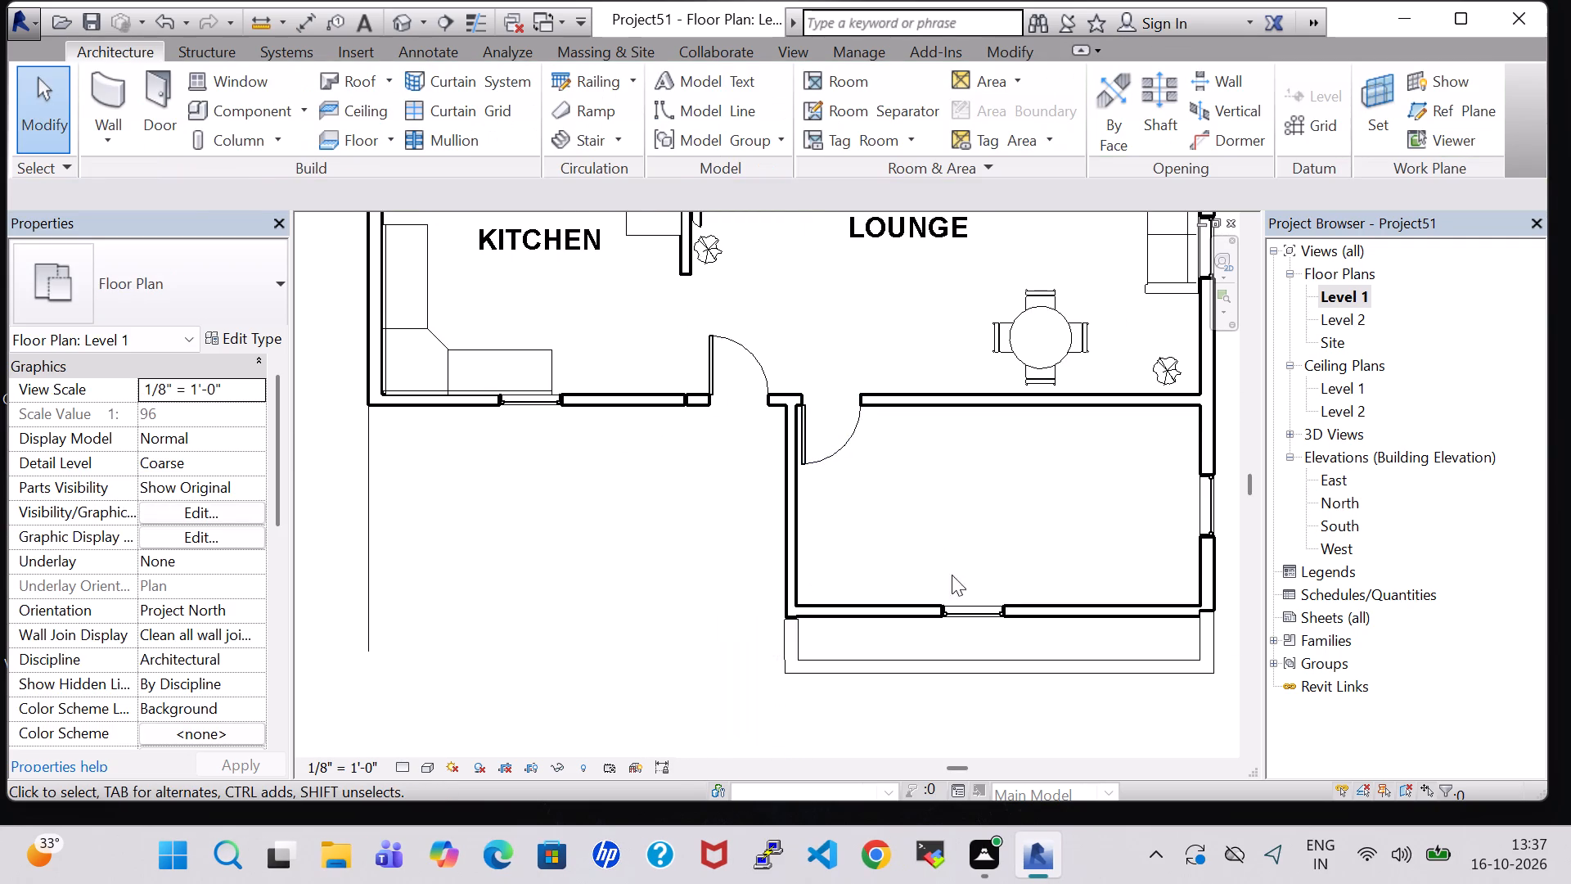
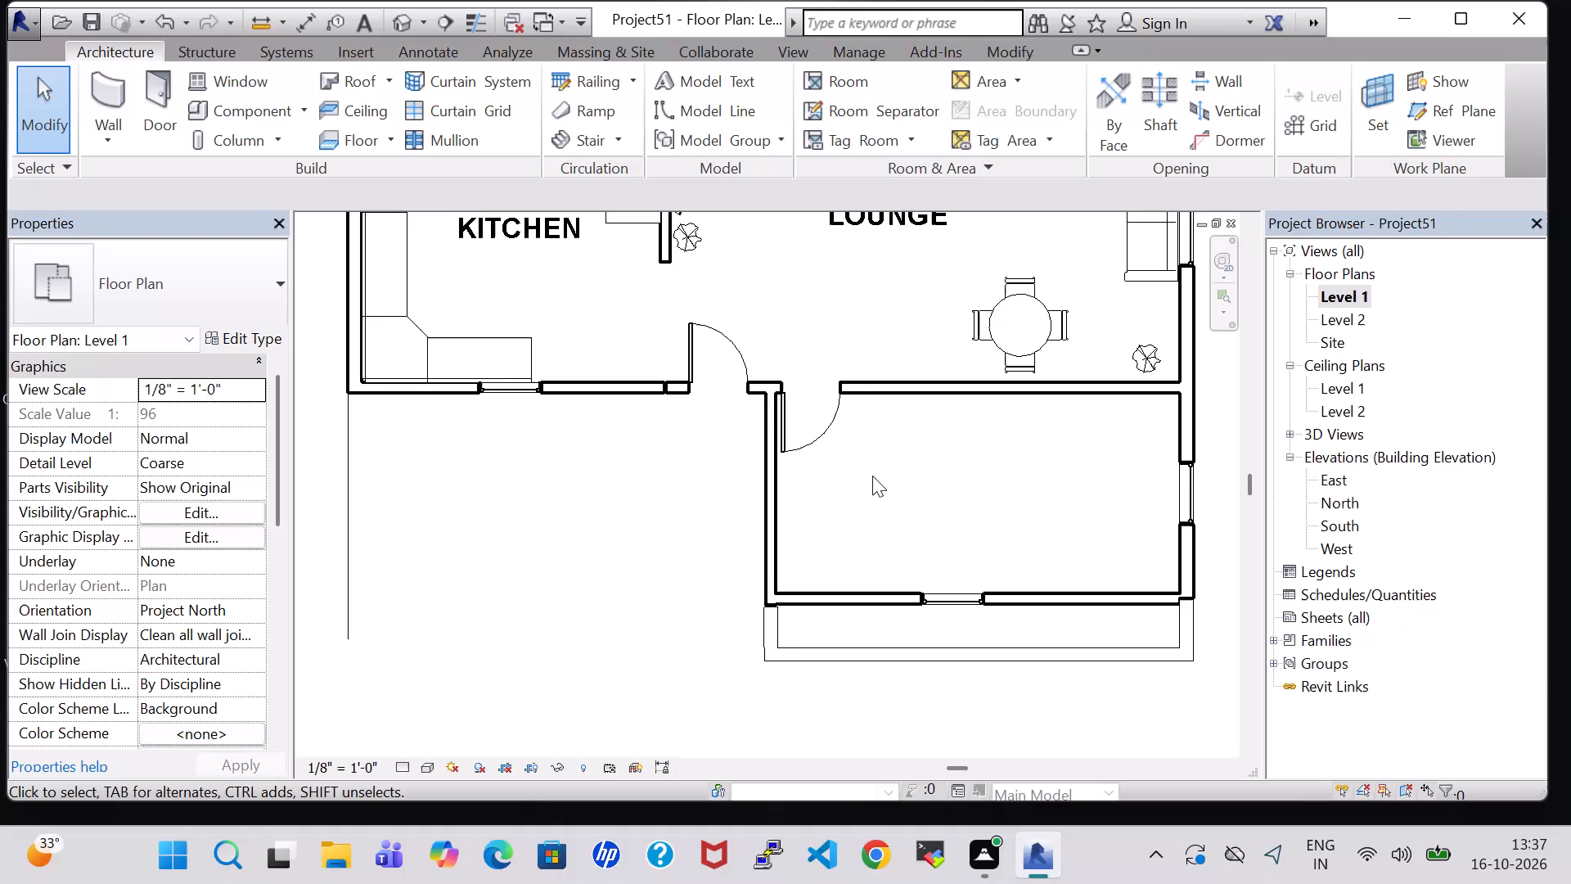
# Place a 60" x 30" Student desk lengthwise against the west wall of the unlabelled room south of the lounge, below its door.
pyautogui.moveTo(872, 476); pyautogui.dragTo(794, 449, button='middle')
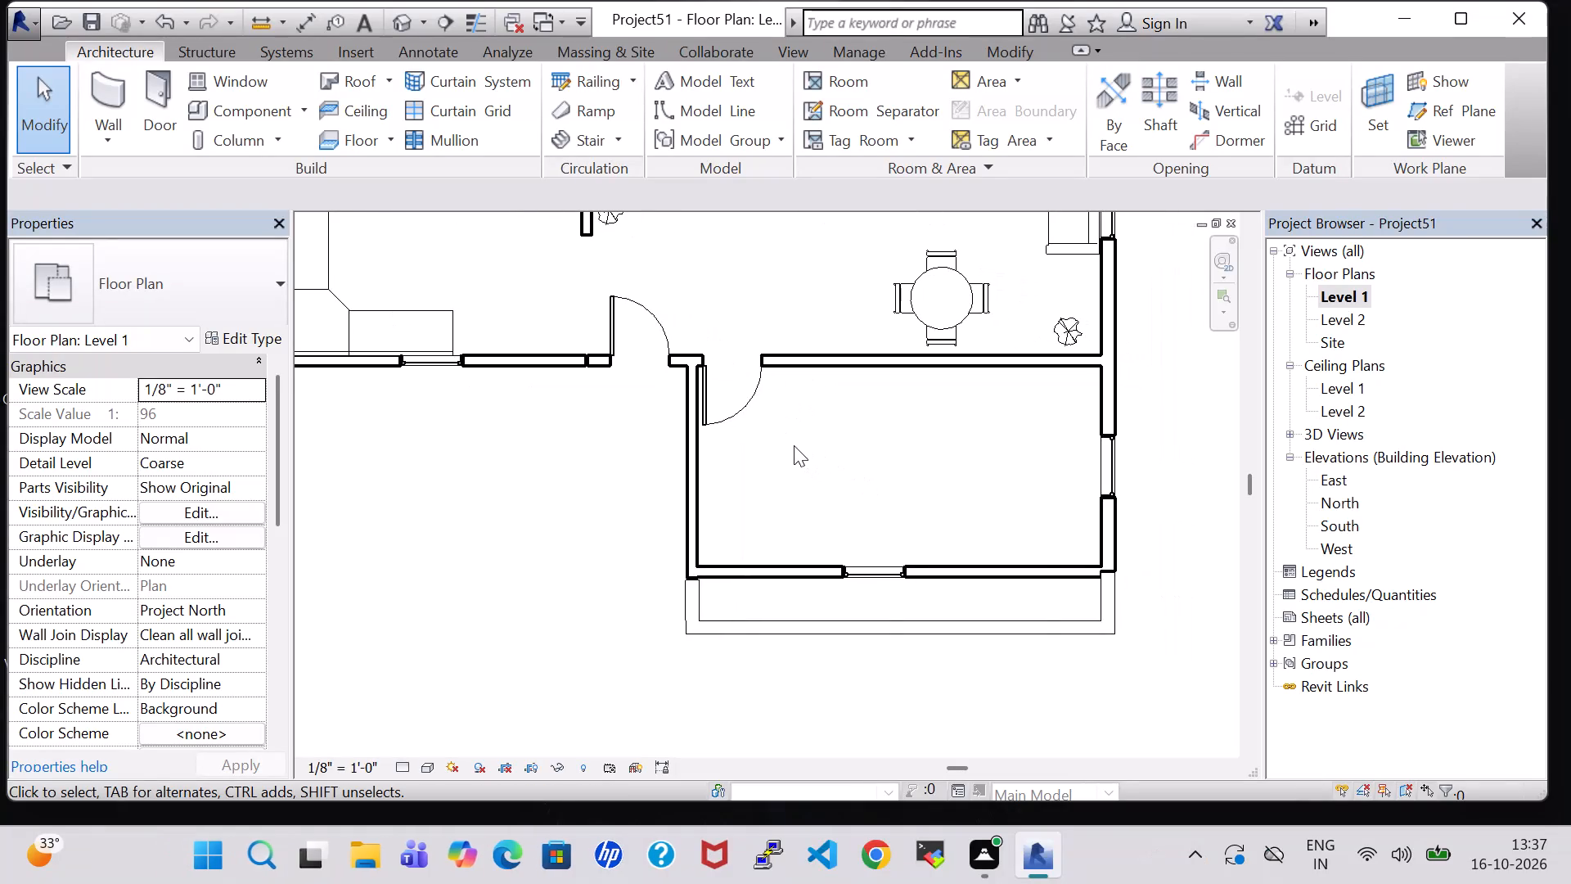
pyautogui.click(218, 109)
pyautogui.click(194, 281)
pyautogui.scroll(3, 187, 503)
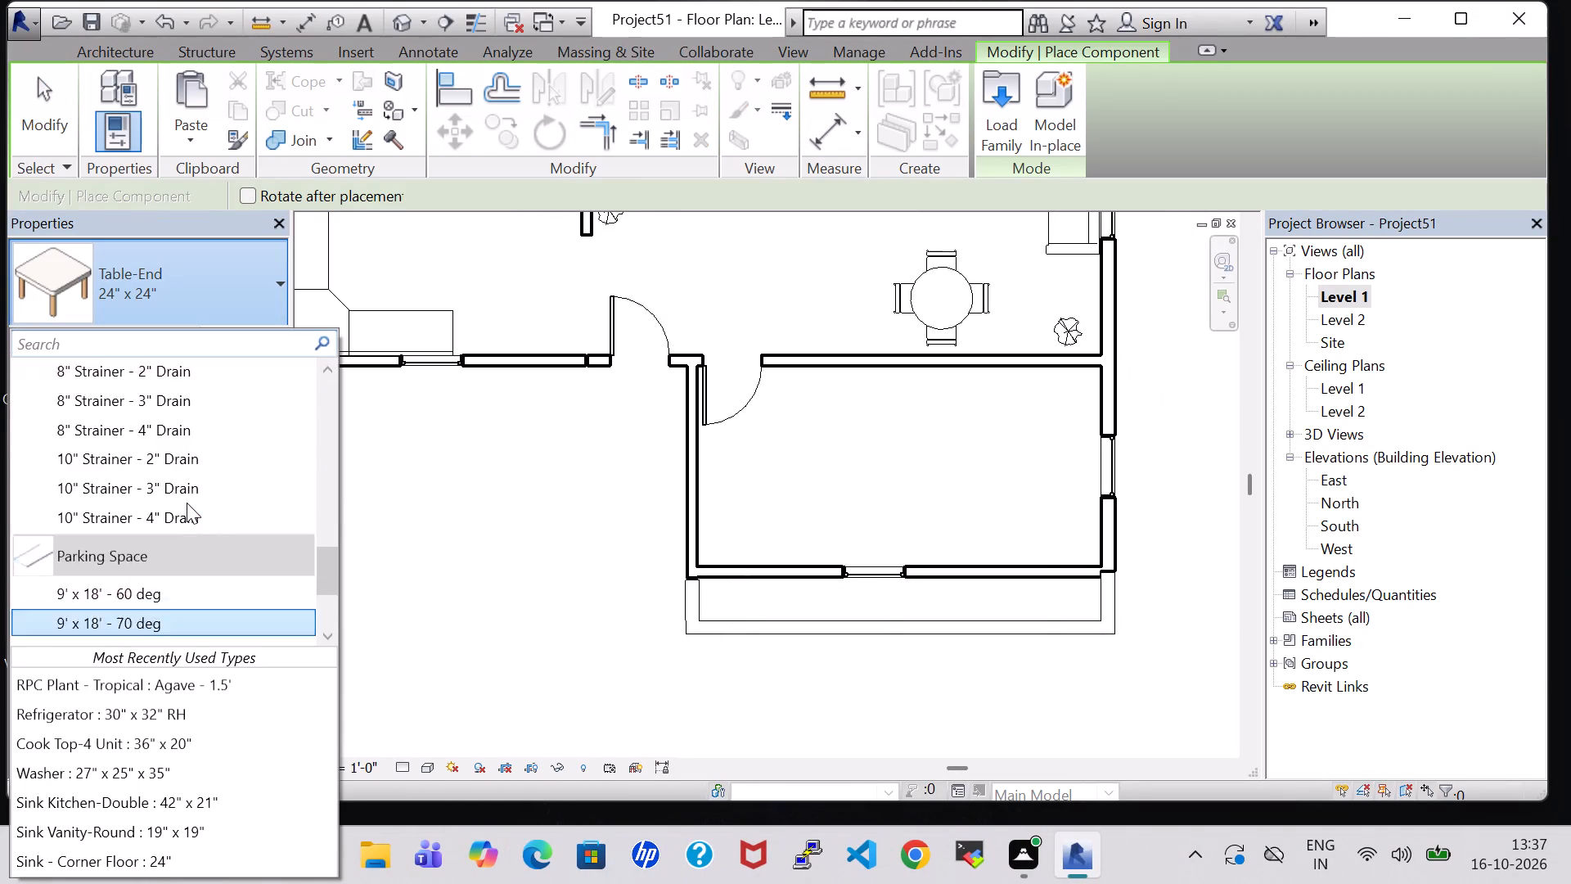
pyautogui.scroll(19, 187, 503)
pyautogui.scroll(8, 178, 462)
pyautogui.scroll(-3, 178, 462)
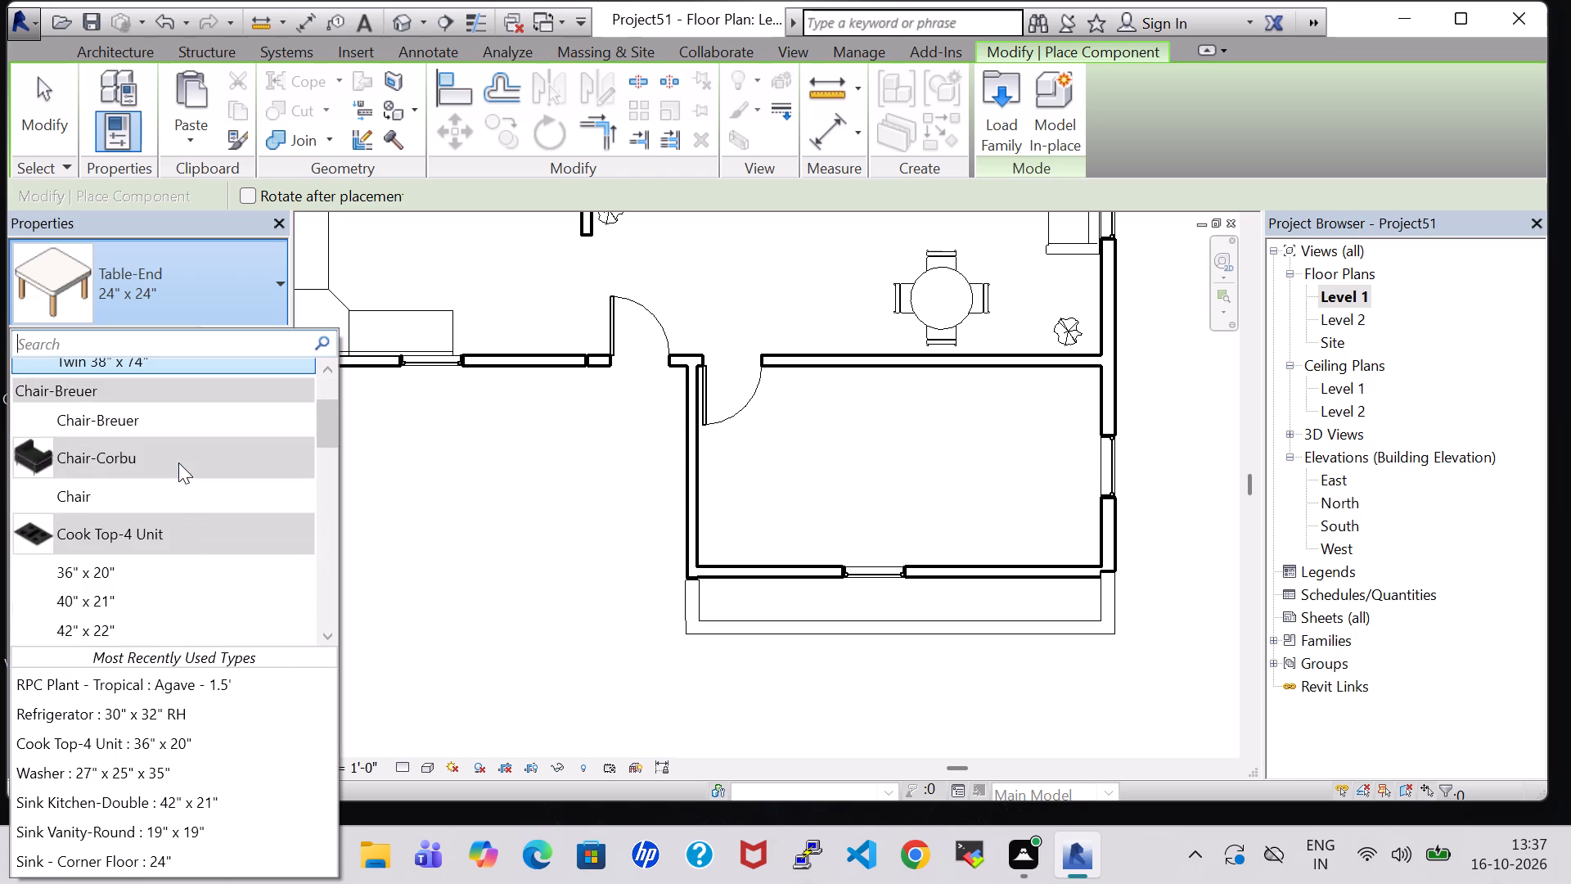
pyautogui.scroll(-3, 178, 462)
pyautogui.click(180, 510)
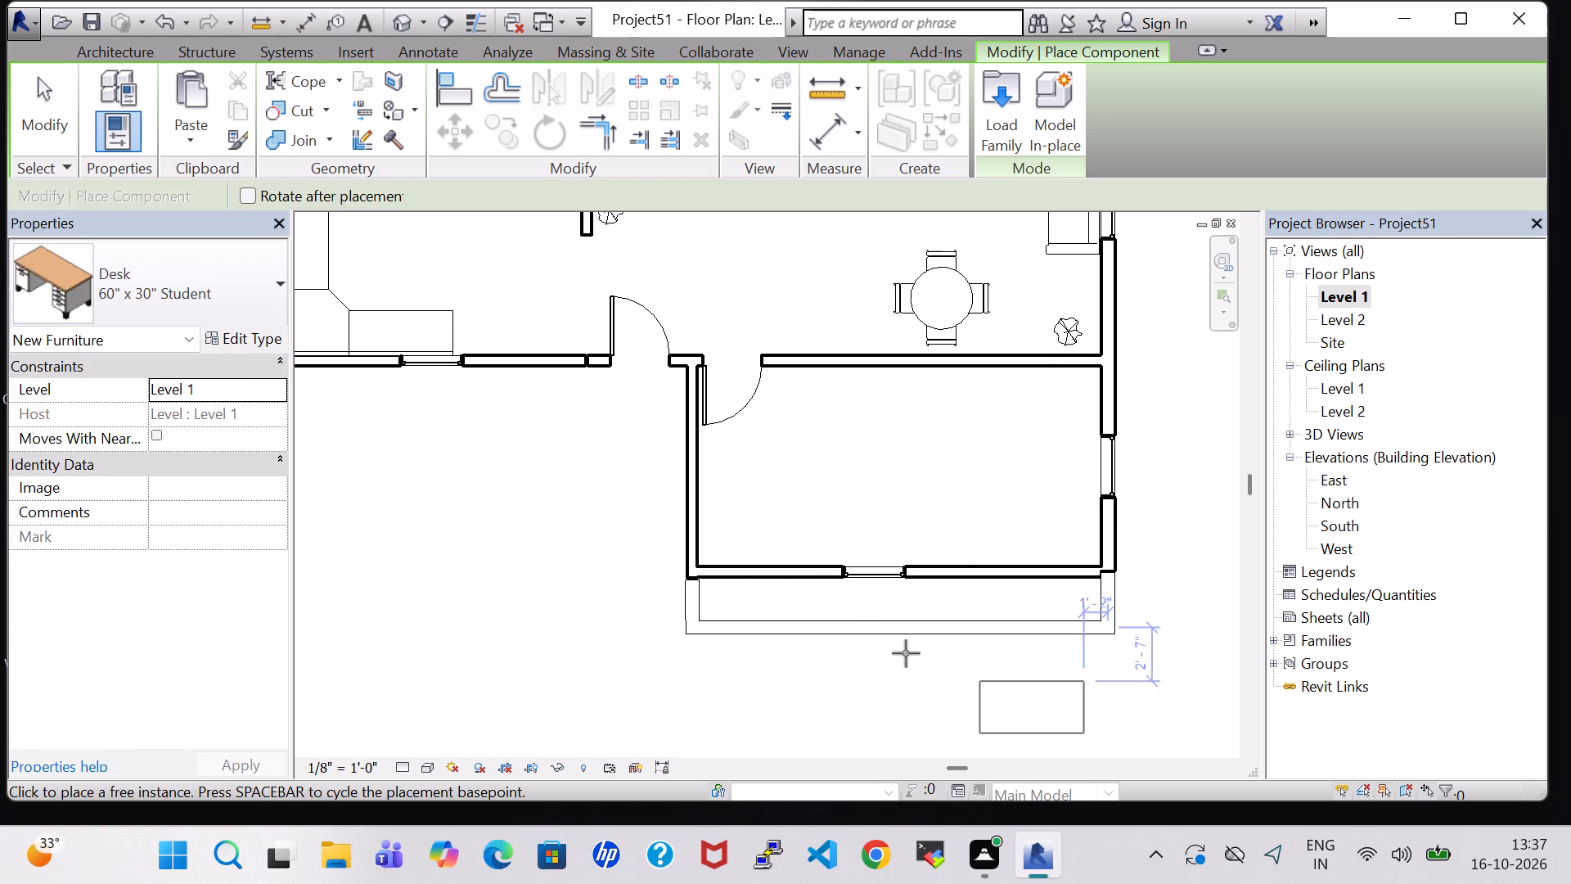
pyautogui.press('space')
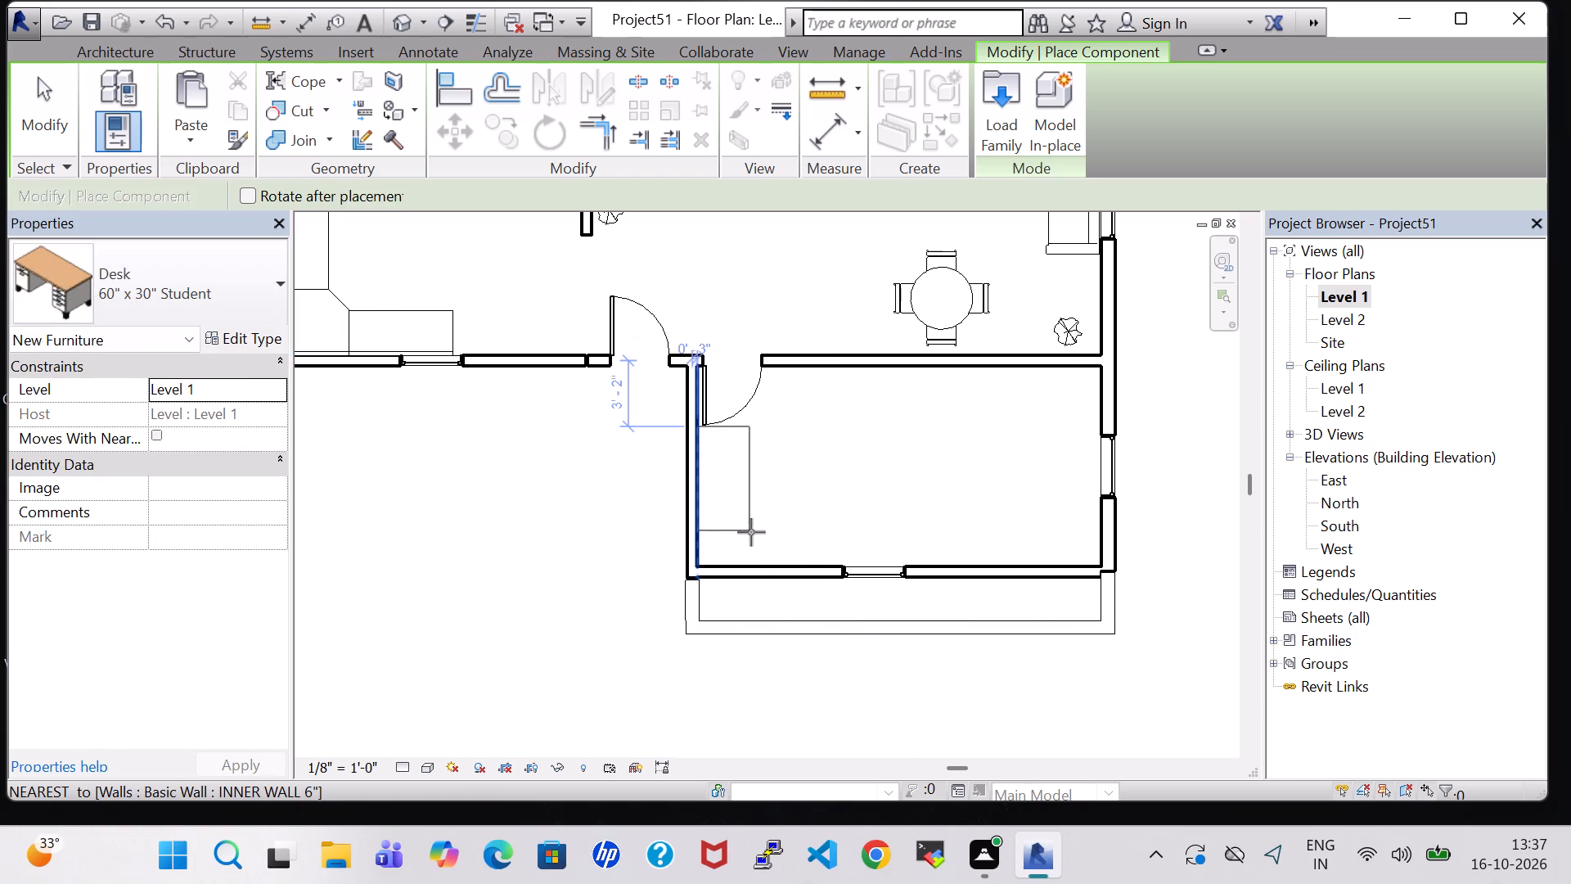
pyautogui.scroll(6, 757, 539)
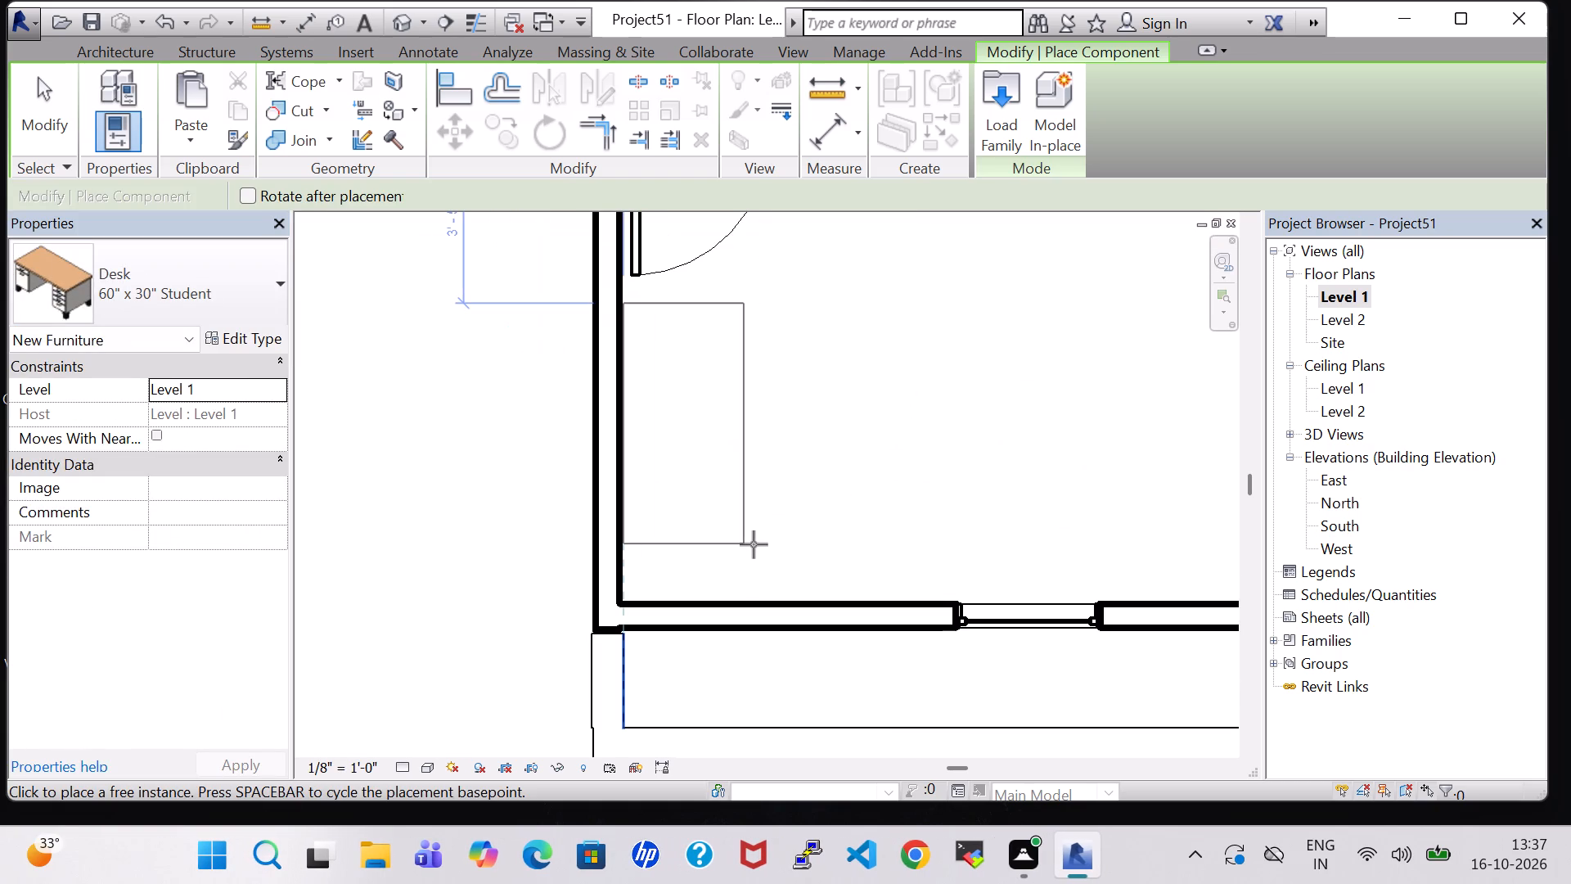
pyautogui.click(754, 544)
pyautogui.press('Escape')
pyautogui.press('Escape')
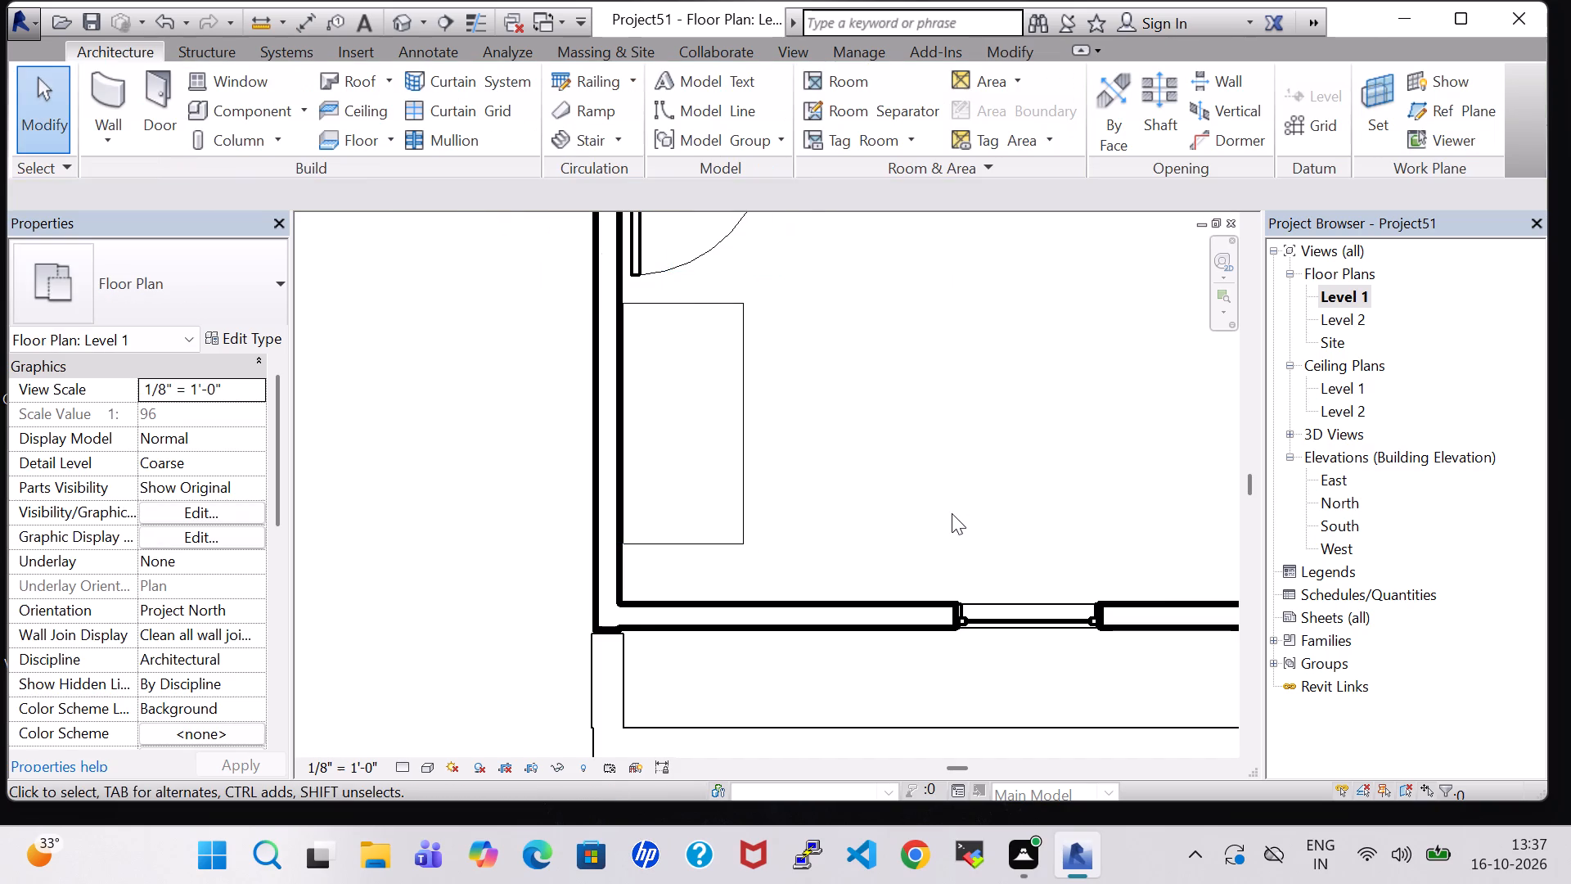
# Load the Chair-Task Arms family from the Seating folder of the Furniture library.
pyautogui.scroll(-3, 952, 513)
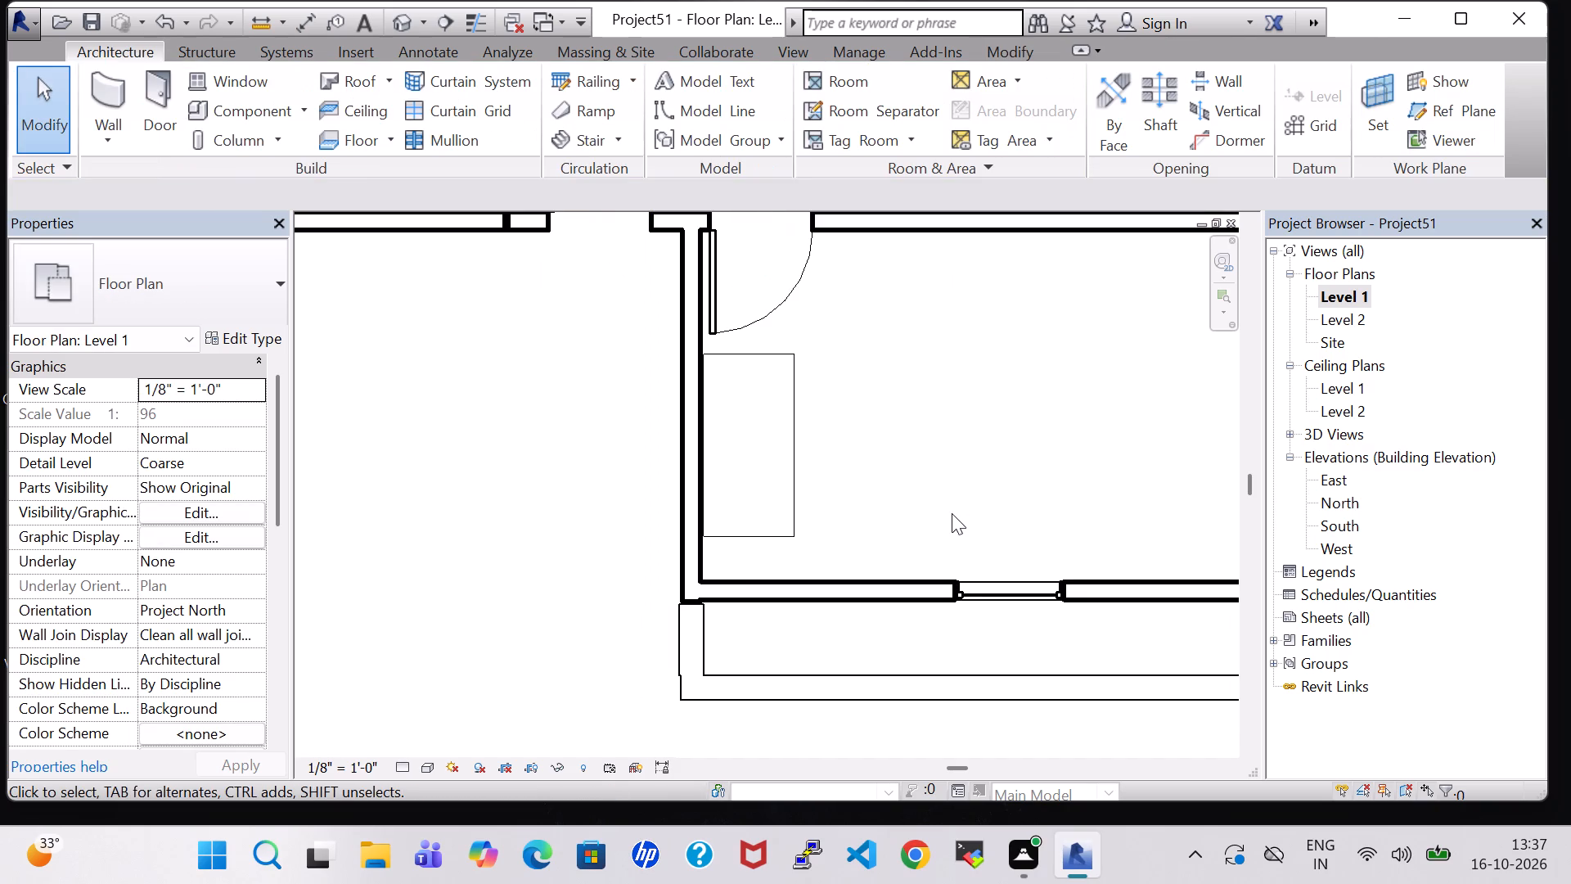
pyautogui.click(262, 113)
pyautogui.click(985, 79)
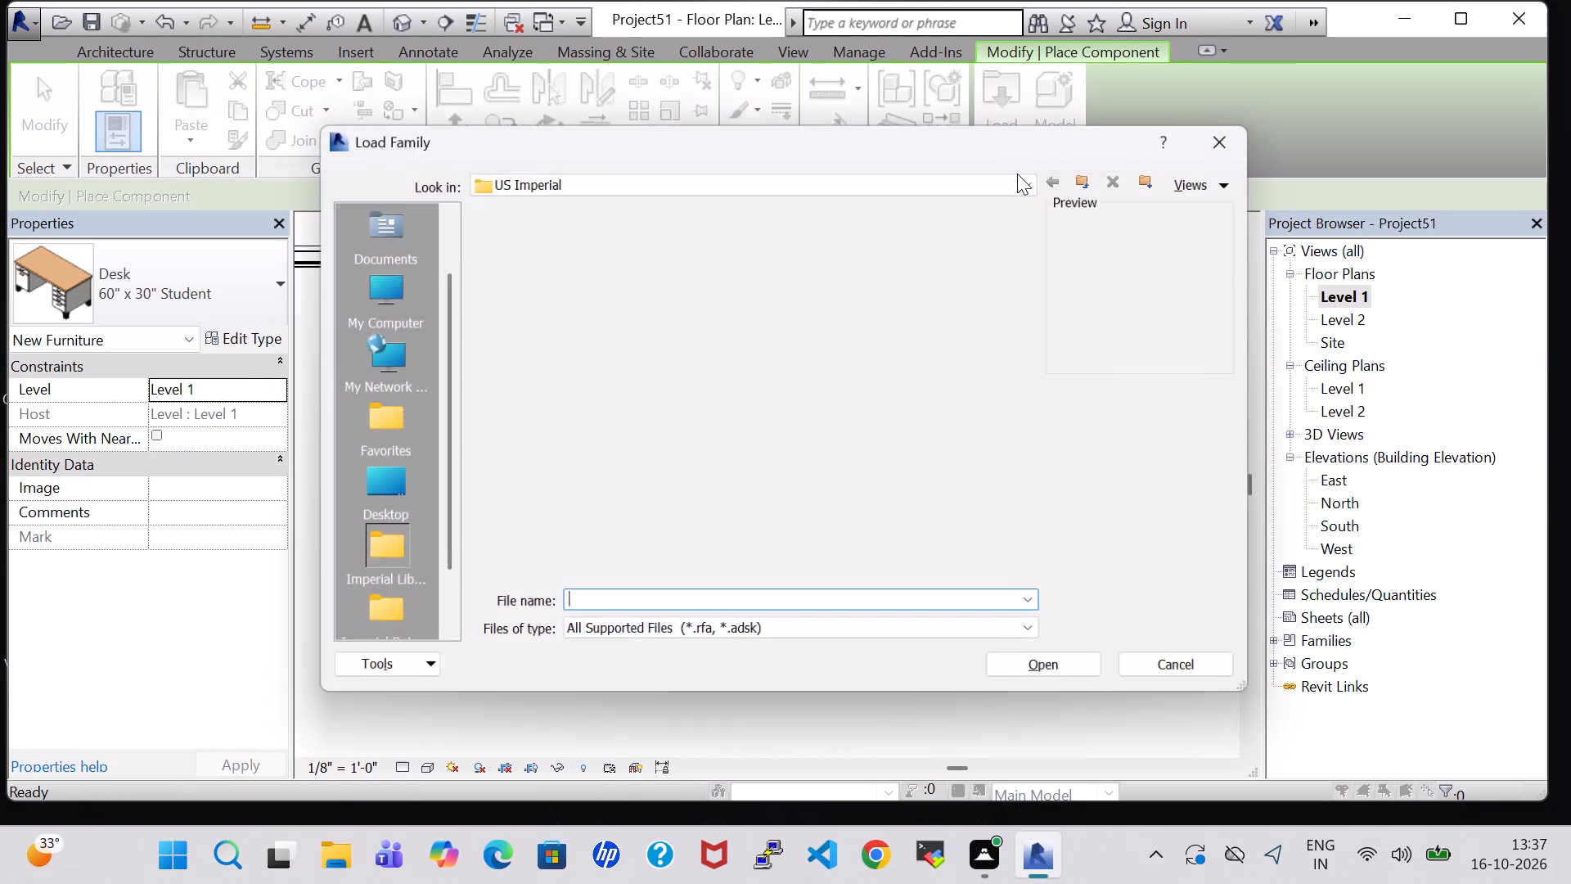
pyautogui.doubleClick(930, 544)
pyautogui.doubleClick(647, 268)
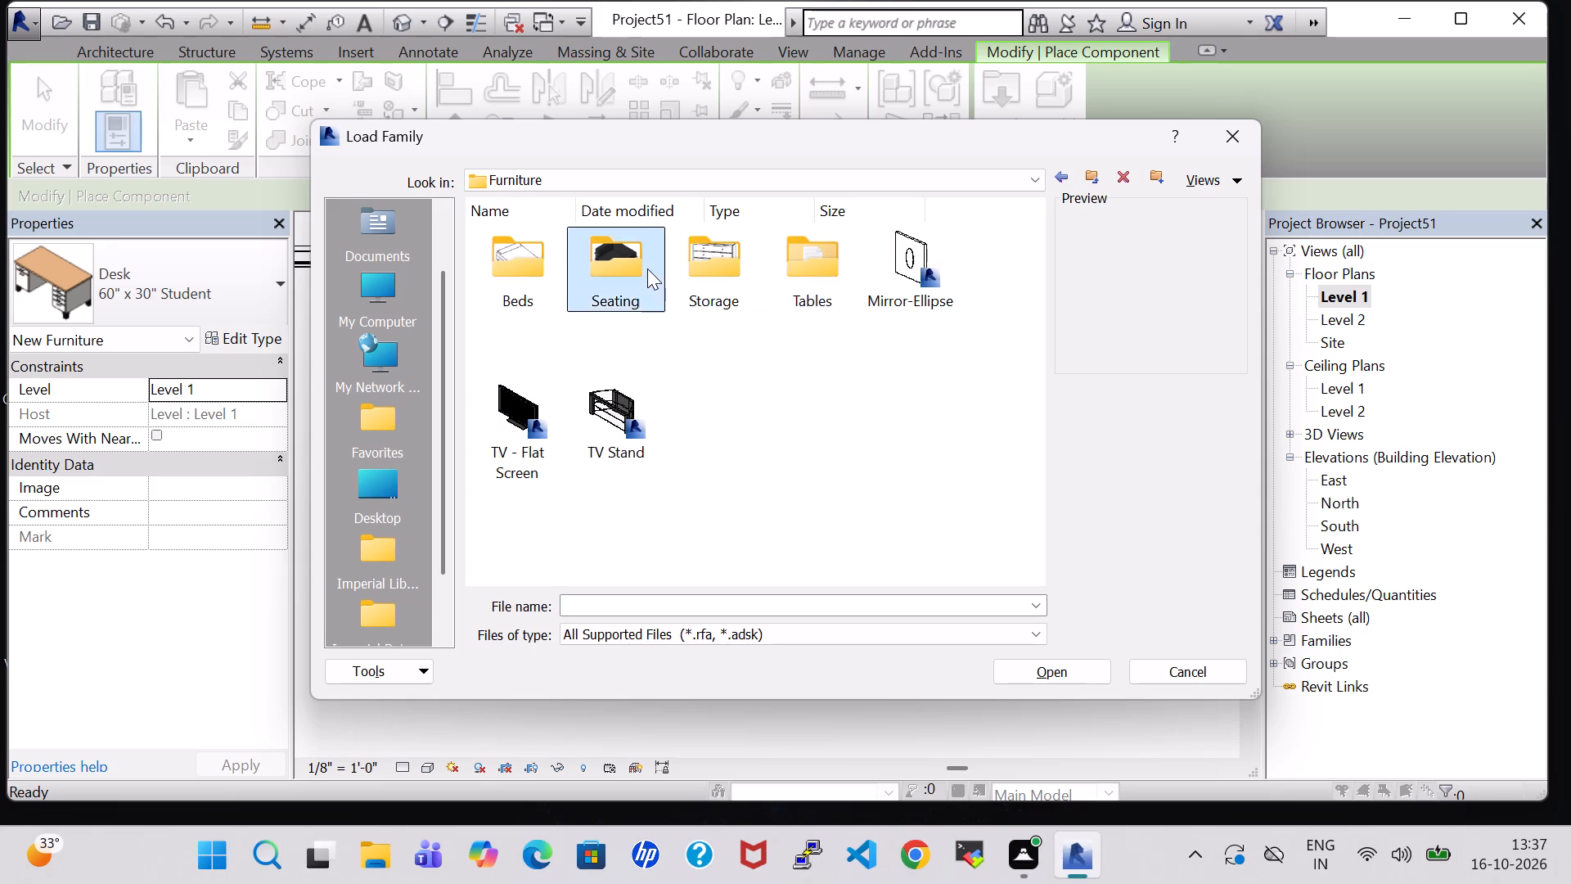
pyautogui.click(820, 397)
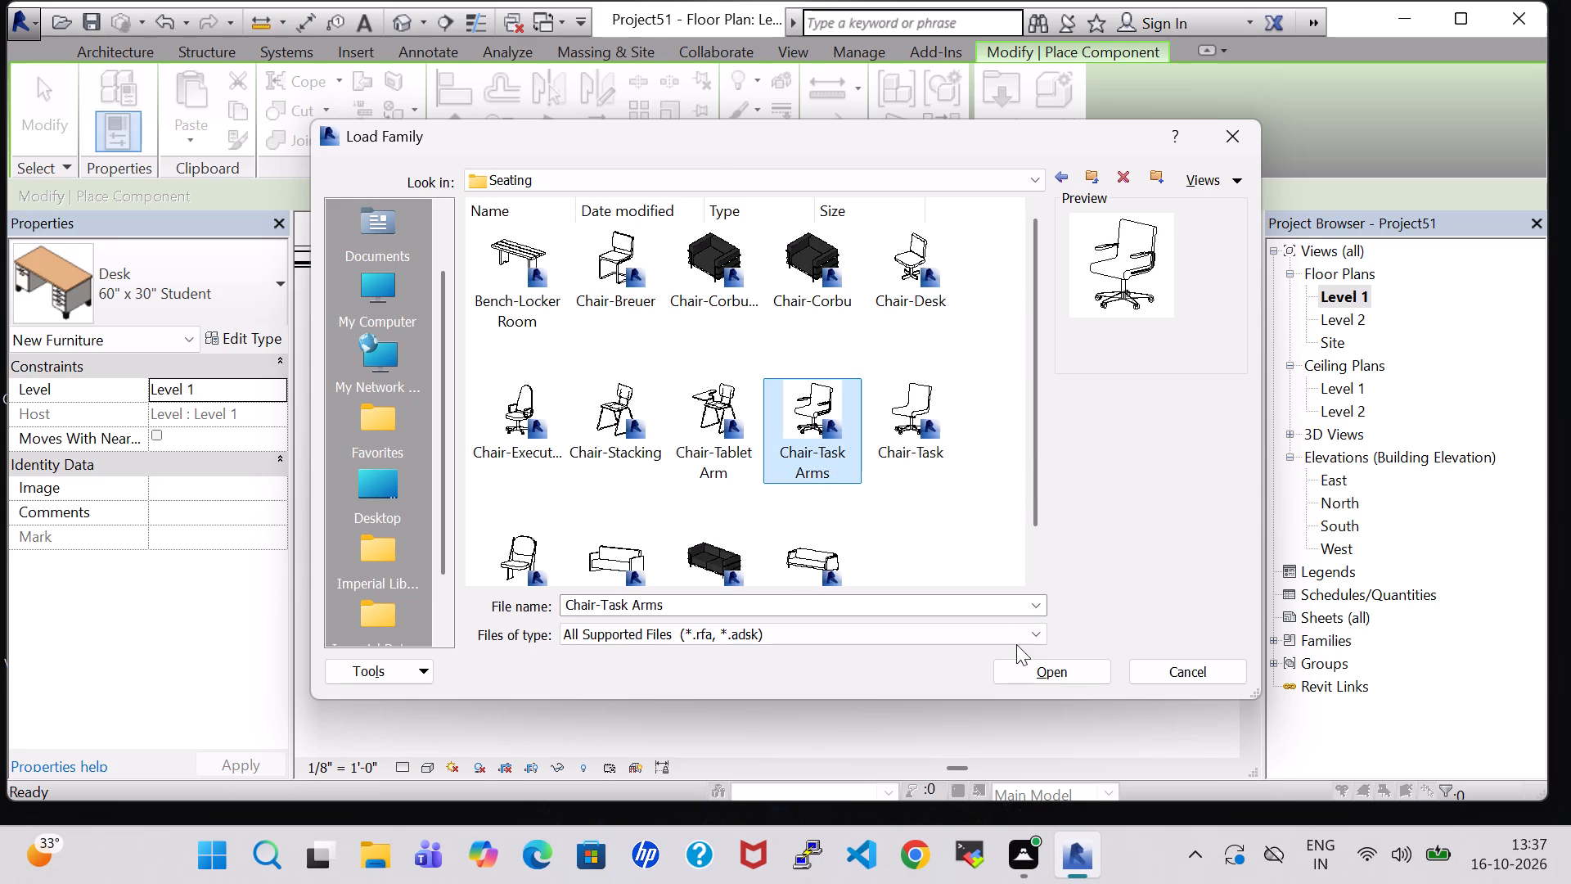
pyautogui.click(1038, 668)
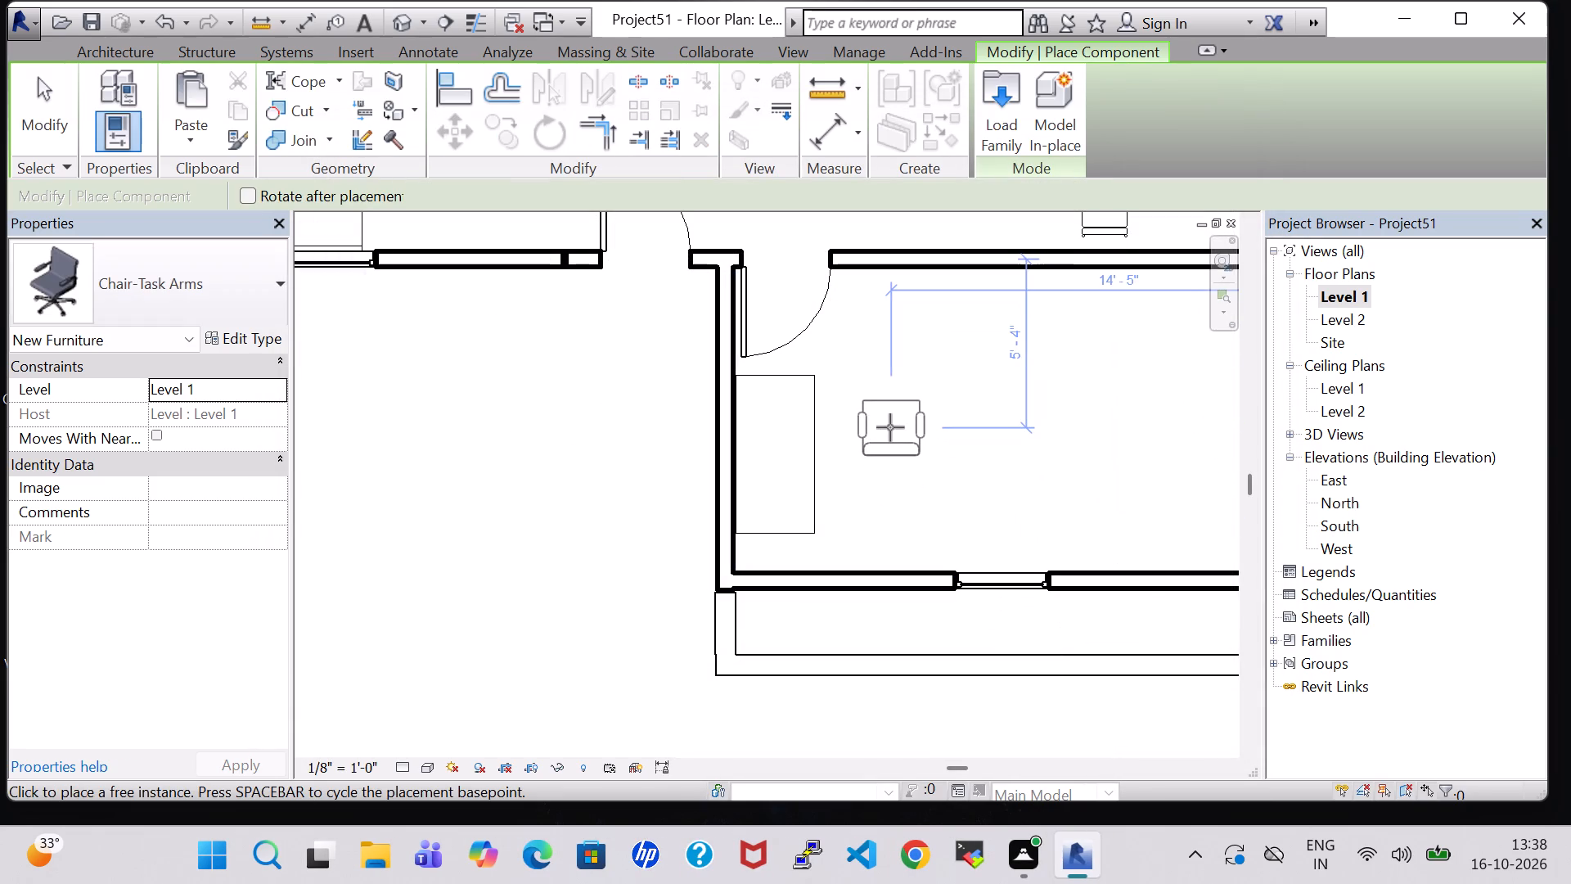
# Place two Chair-Task Arms chairs, rotated with their backs toward the desk, one above the other along its east side.
pyautogui.press('space')
pyautogui.press('space')
pyautogui.press('space')
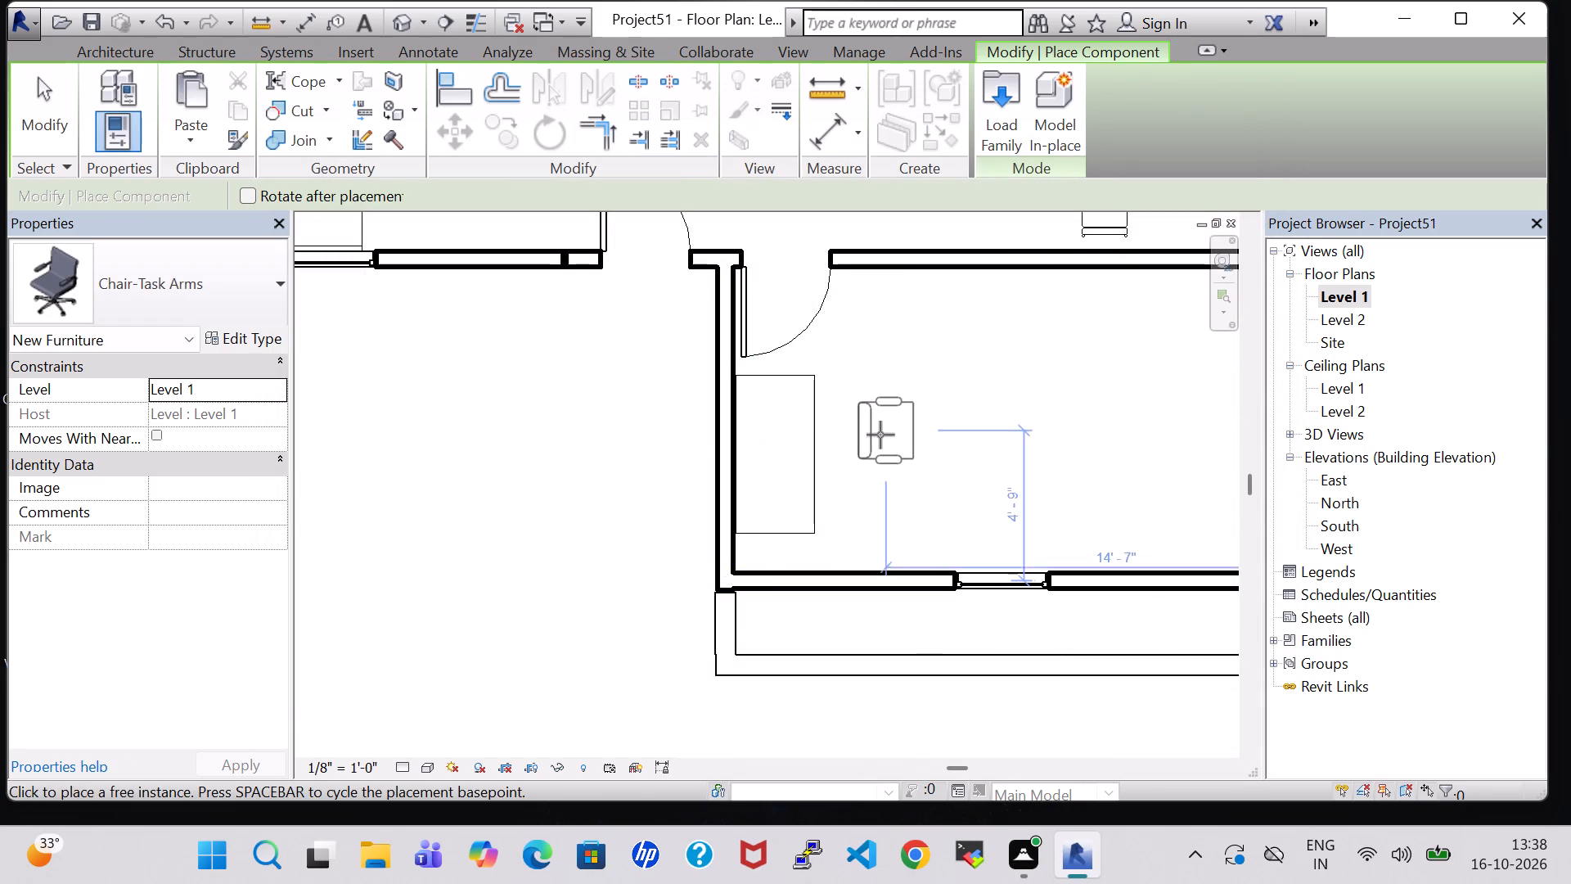
pyautogui.click(854, 412)
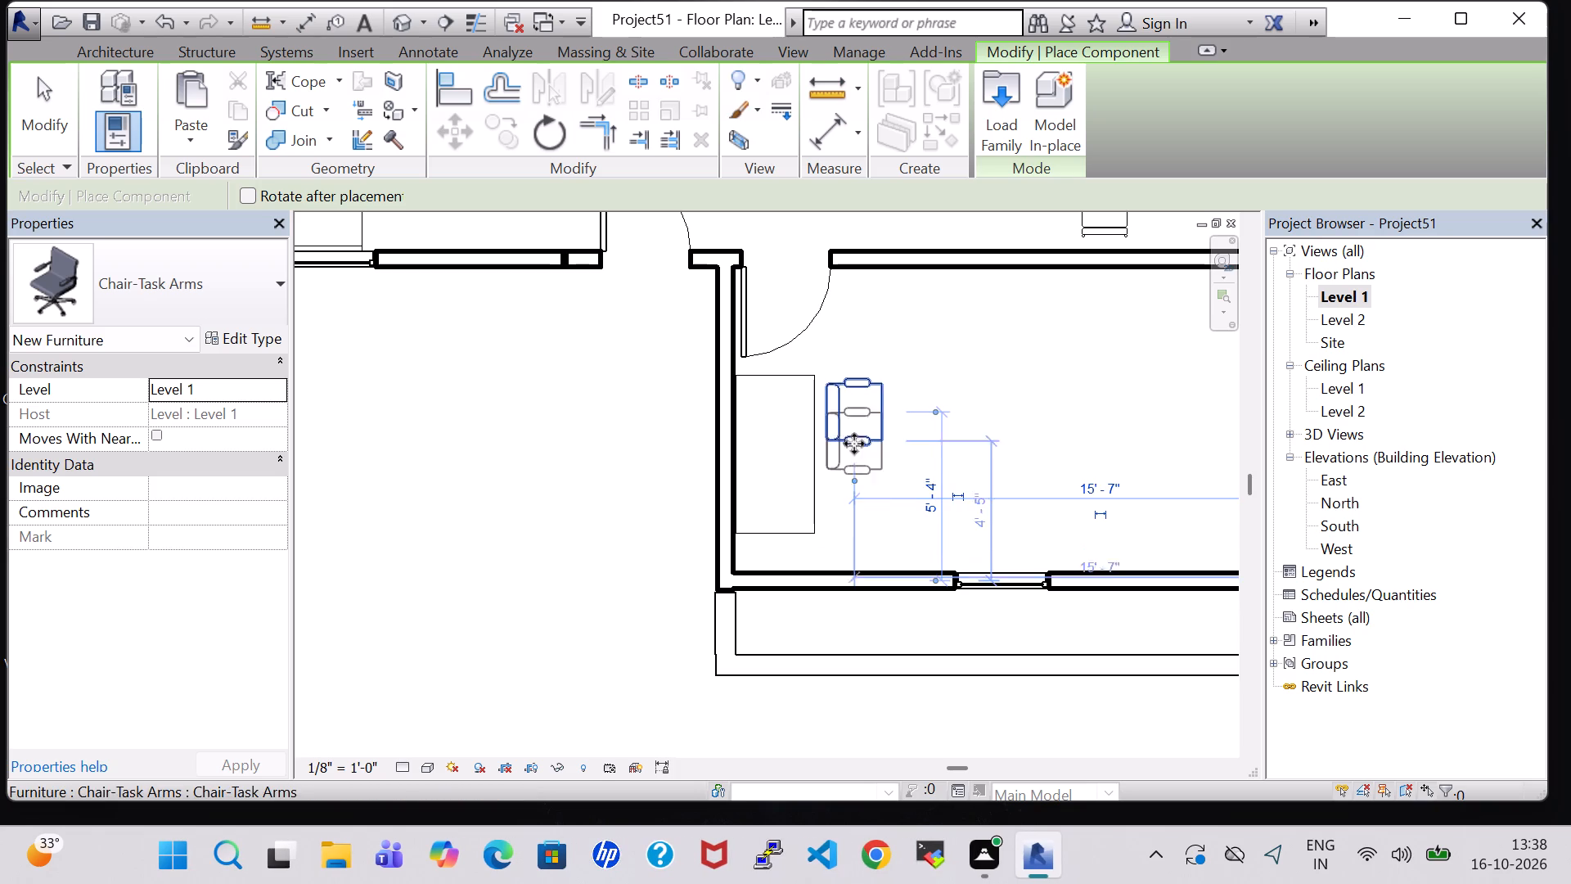
pyautogui.click(850, 497)
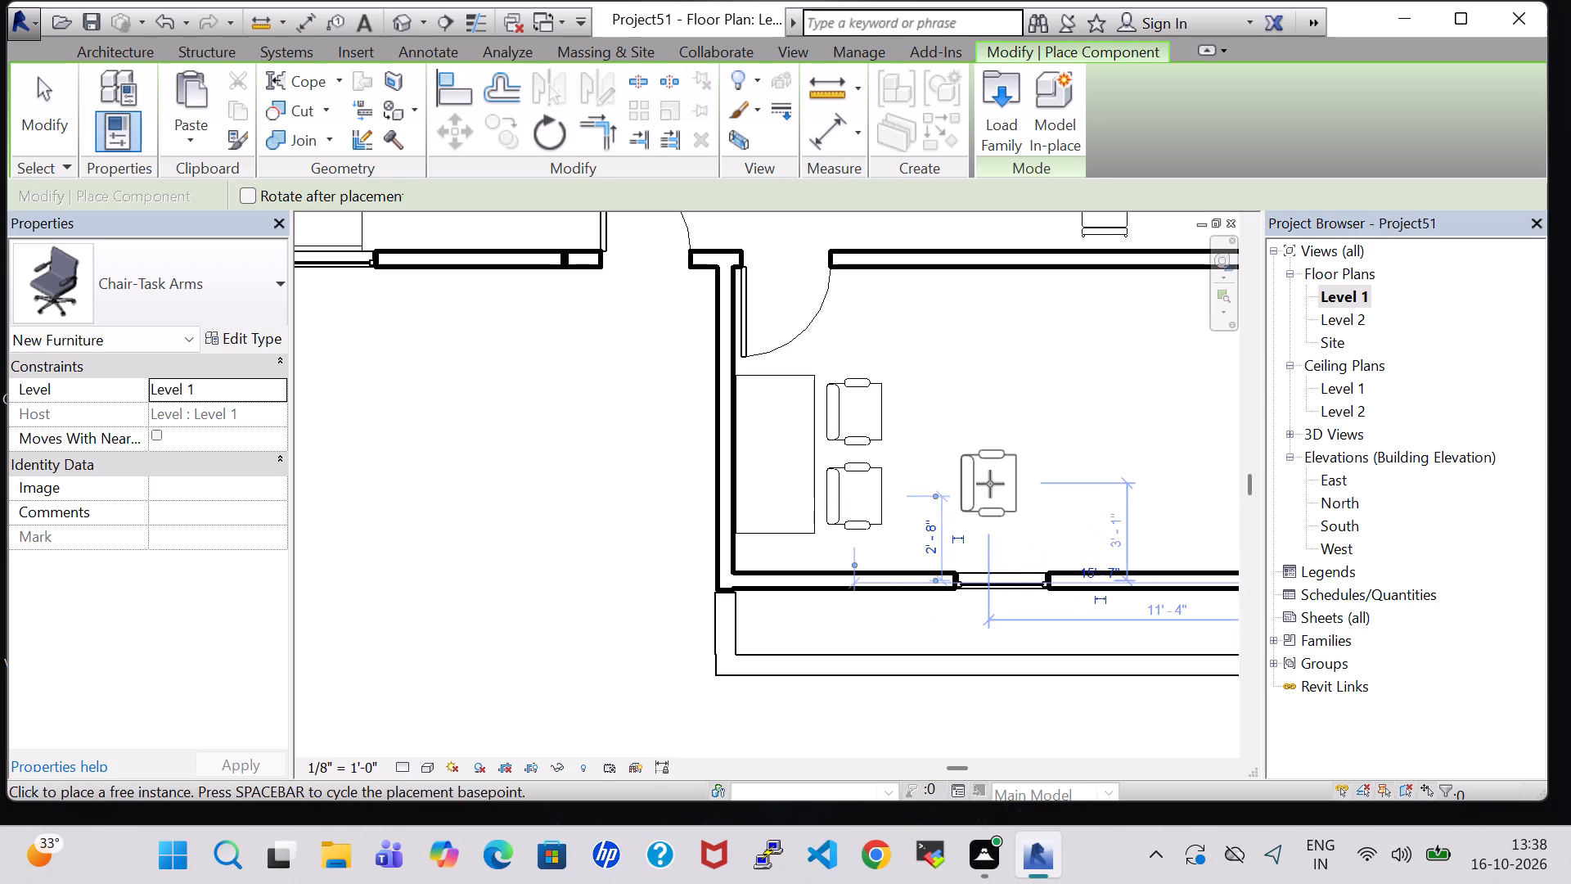
pyautogui.press('Escape')
pyautogui.press('Escape')
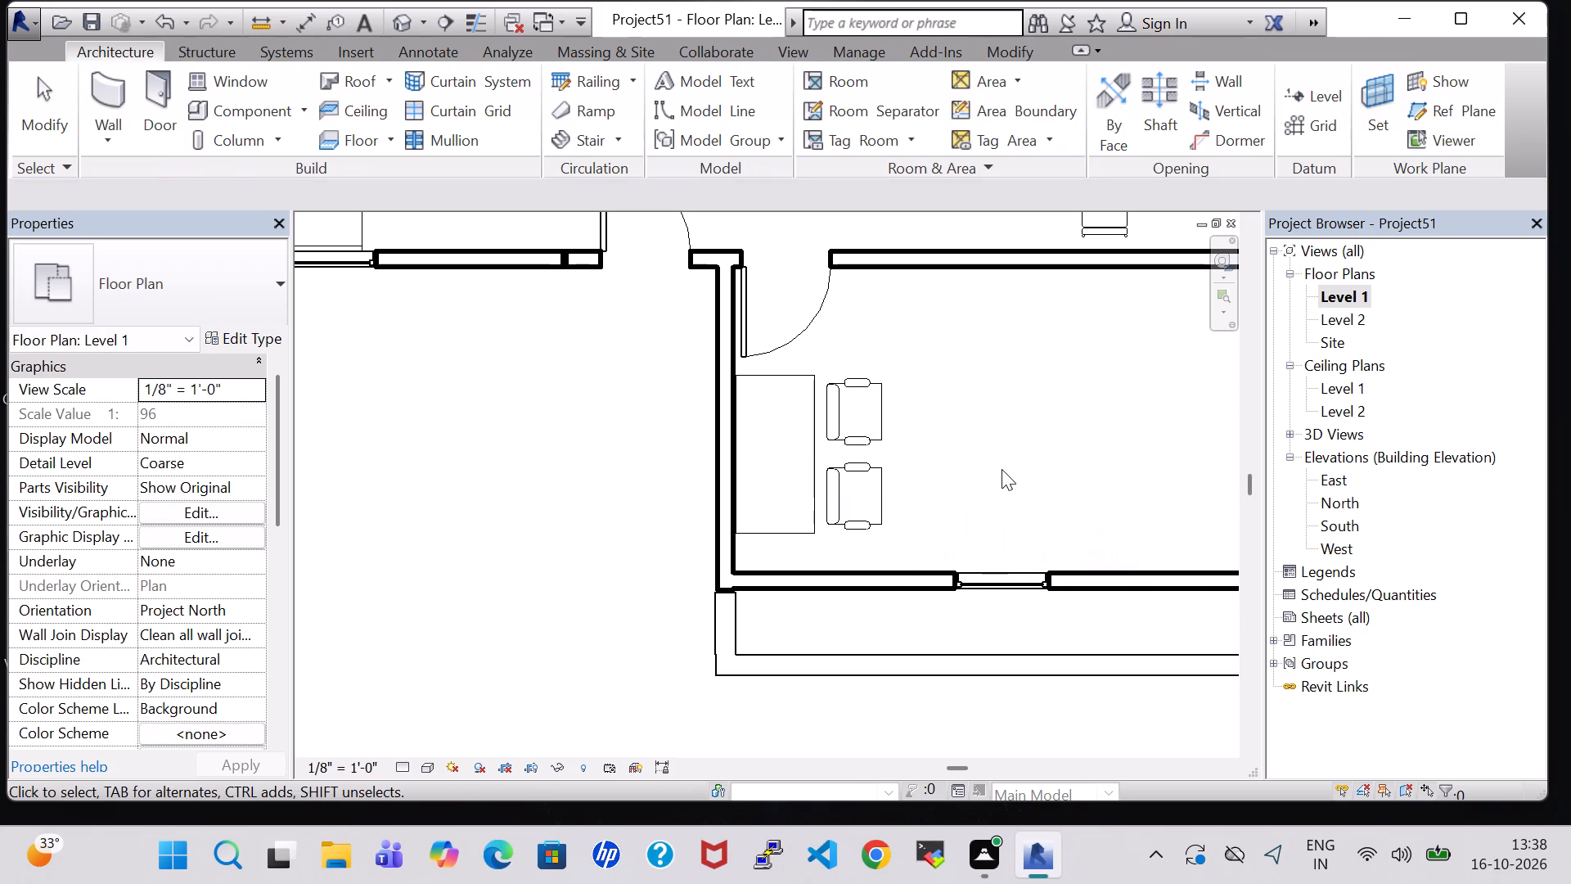
# Review the furnished Level 1 plan, and examine the new desk and chairs in the 3D view.
pyautogui.scroll(-7, 1002, 469)
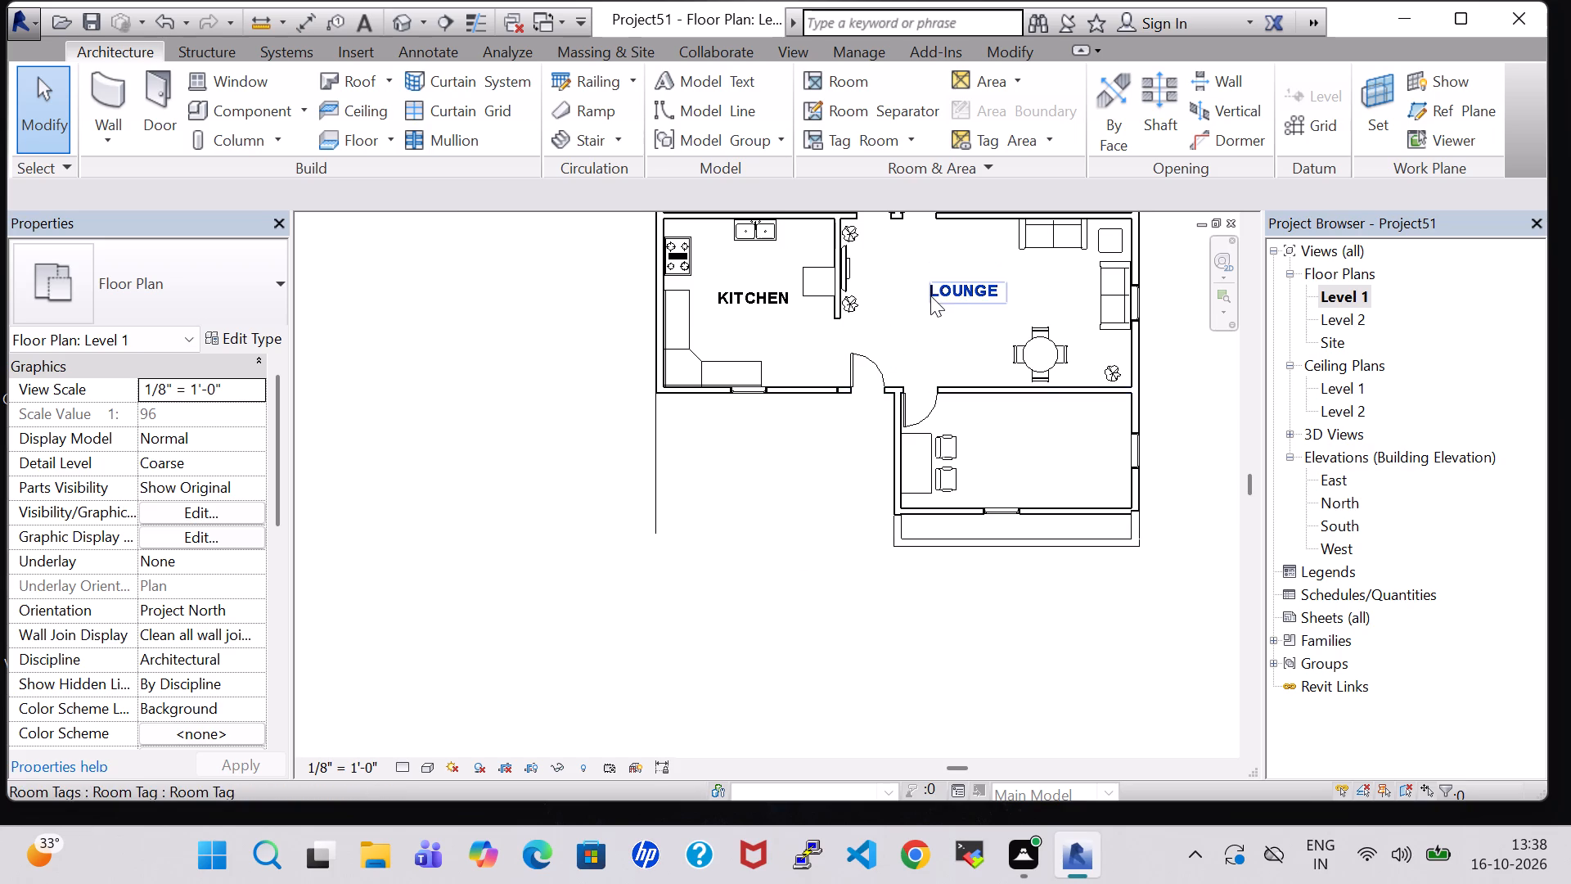
pyautogui.moveTo(930, 295); pyautogui.dragTo(918, 404, button='middle')
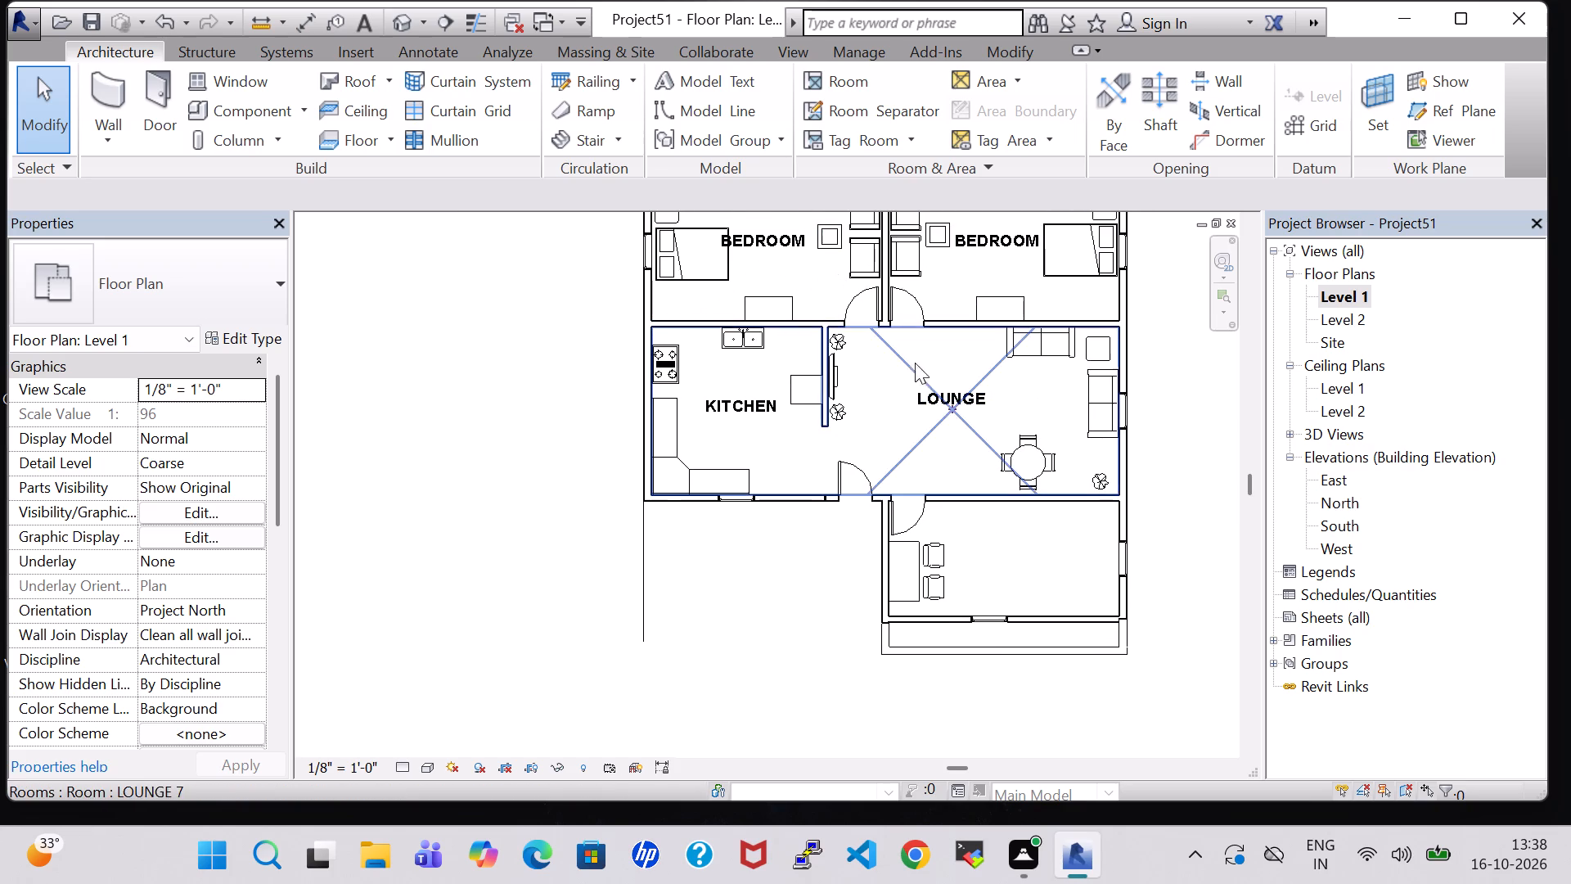
pyautogui.moveTo(1040, 390); pyautogui.dragTo(1034, 409, button='middle')
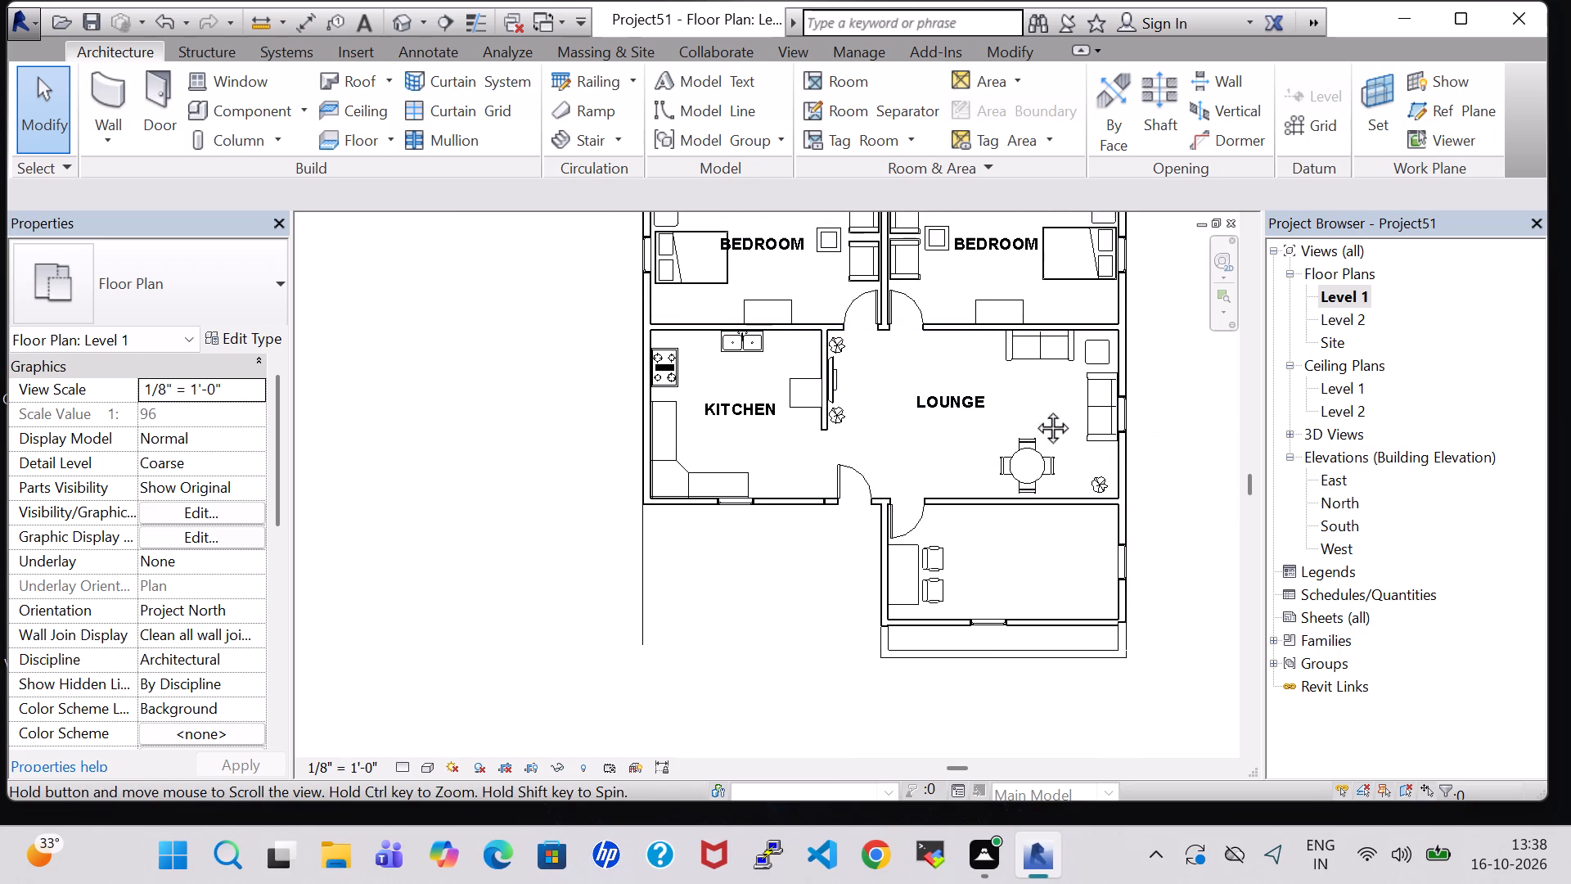
pyautogui.moveTo(1034, 409); pyautogui.dragTo(1006, 490, button='middle')
pyautogui.moveTo(982, 290); pyautogui.dragTo(998, 361, button='middle')
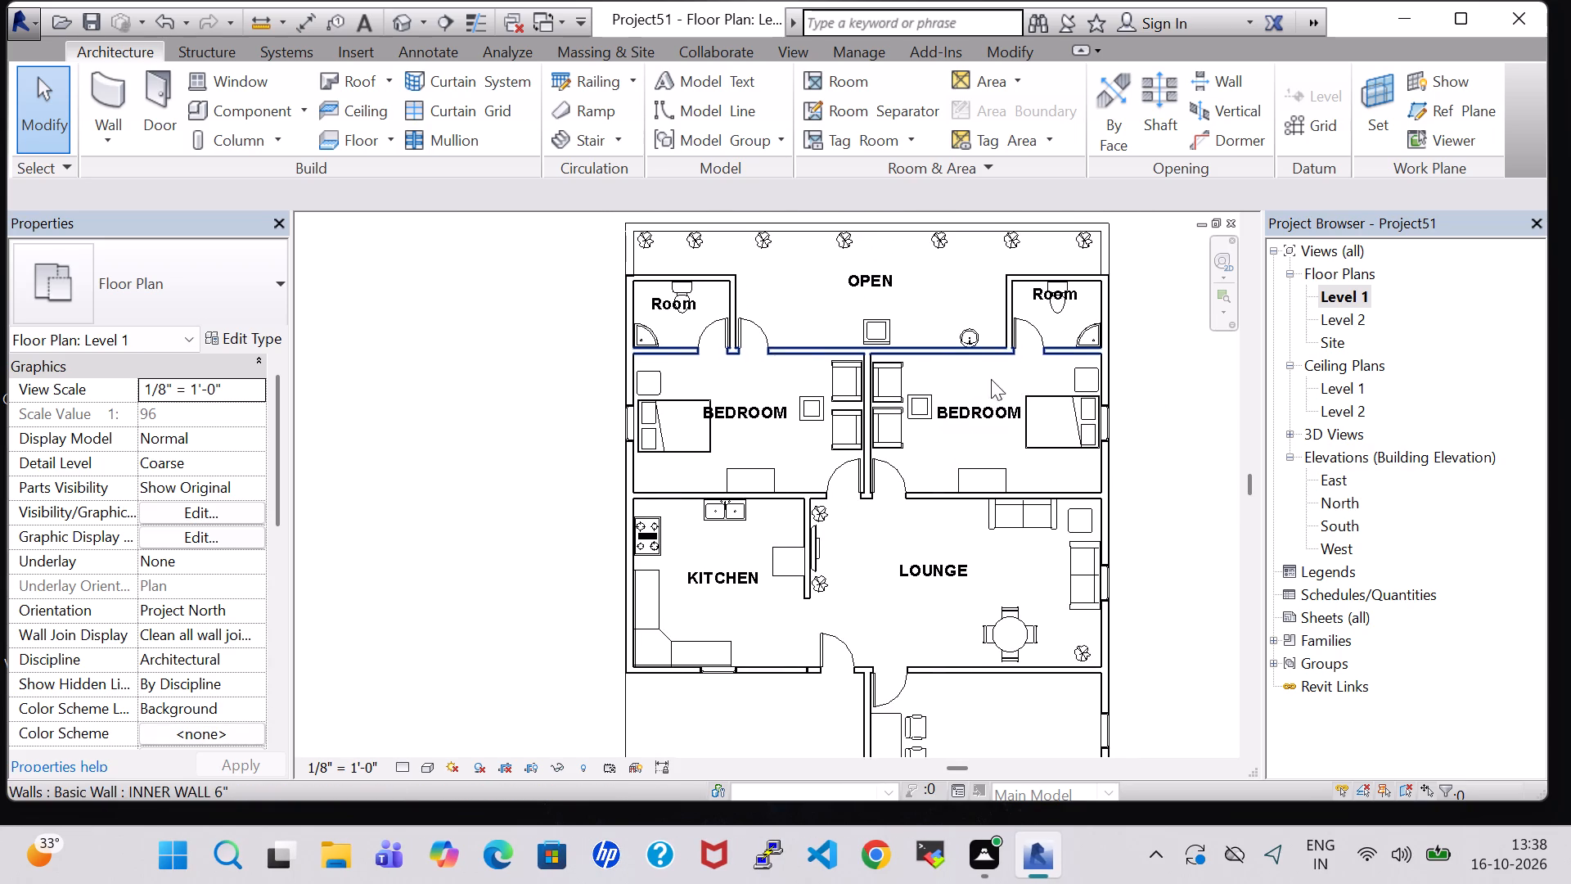
pyautogui.moveTo(903, 630); pyautogui.dragTo(831, 544, button='middle')
pyautogui.click(238, 108)
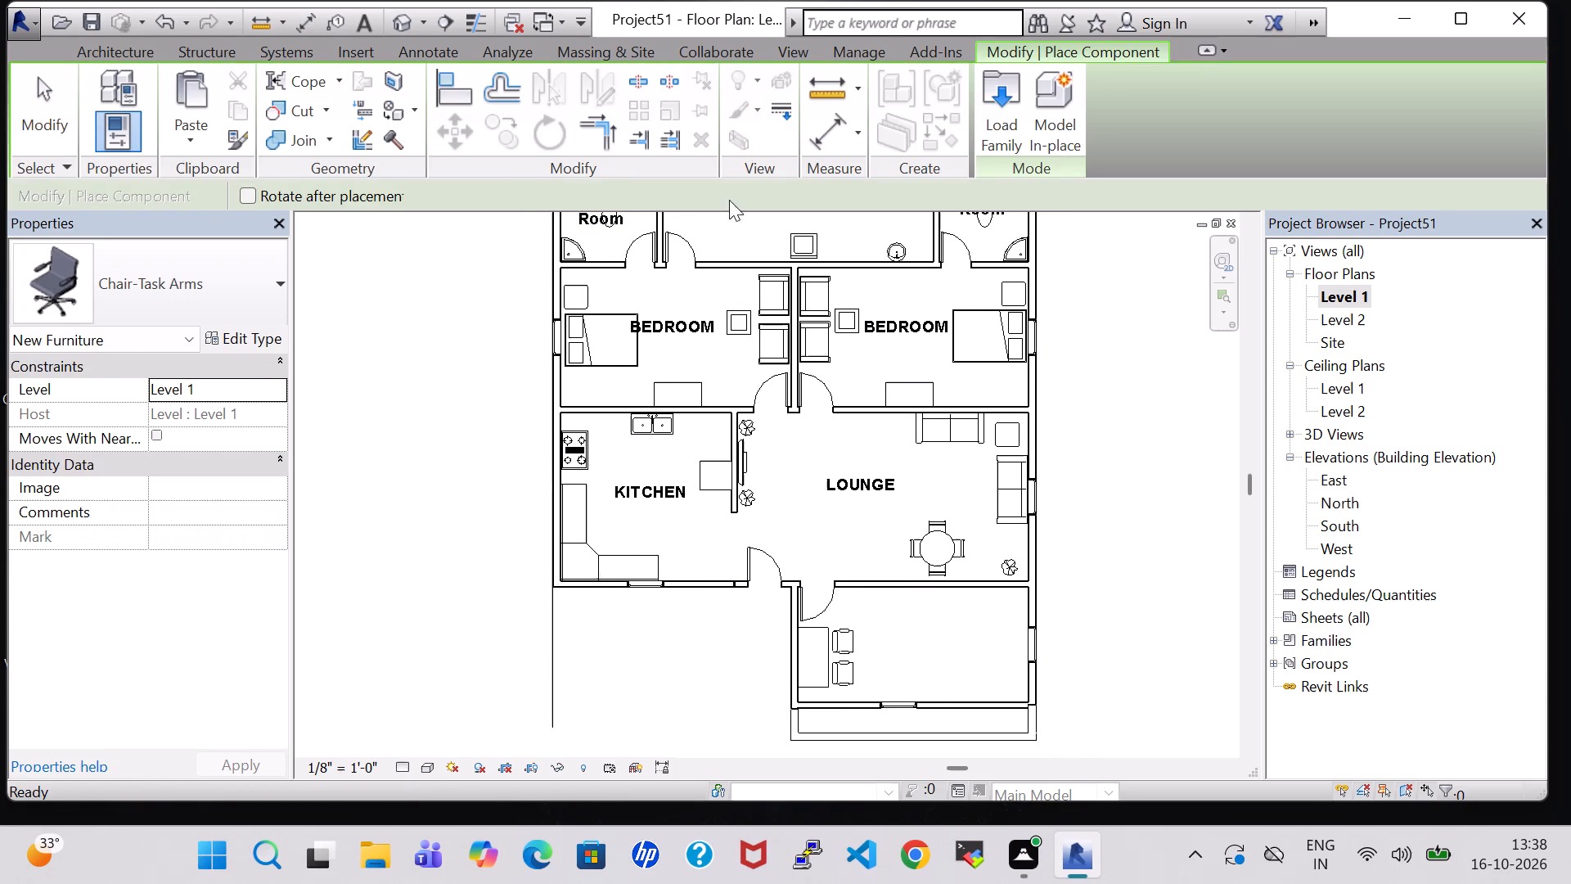
pyautogui.click(391, 13)
pyautogui.press('Escape')
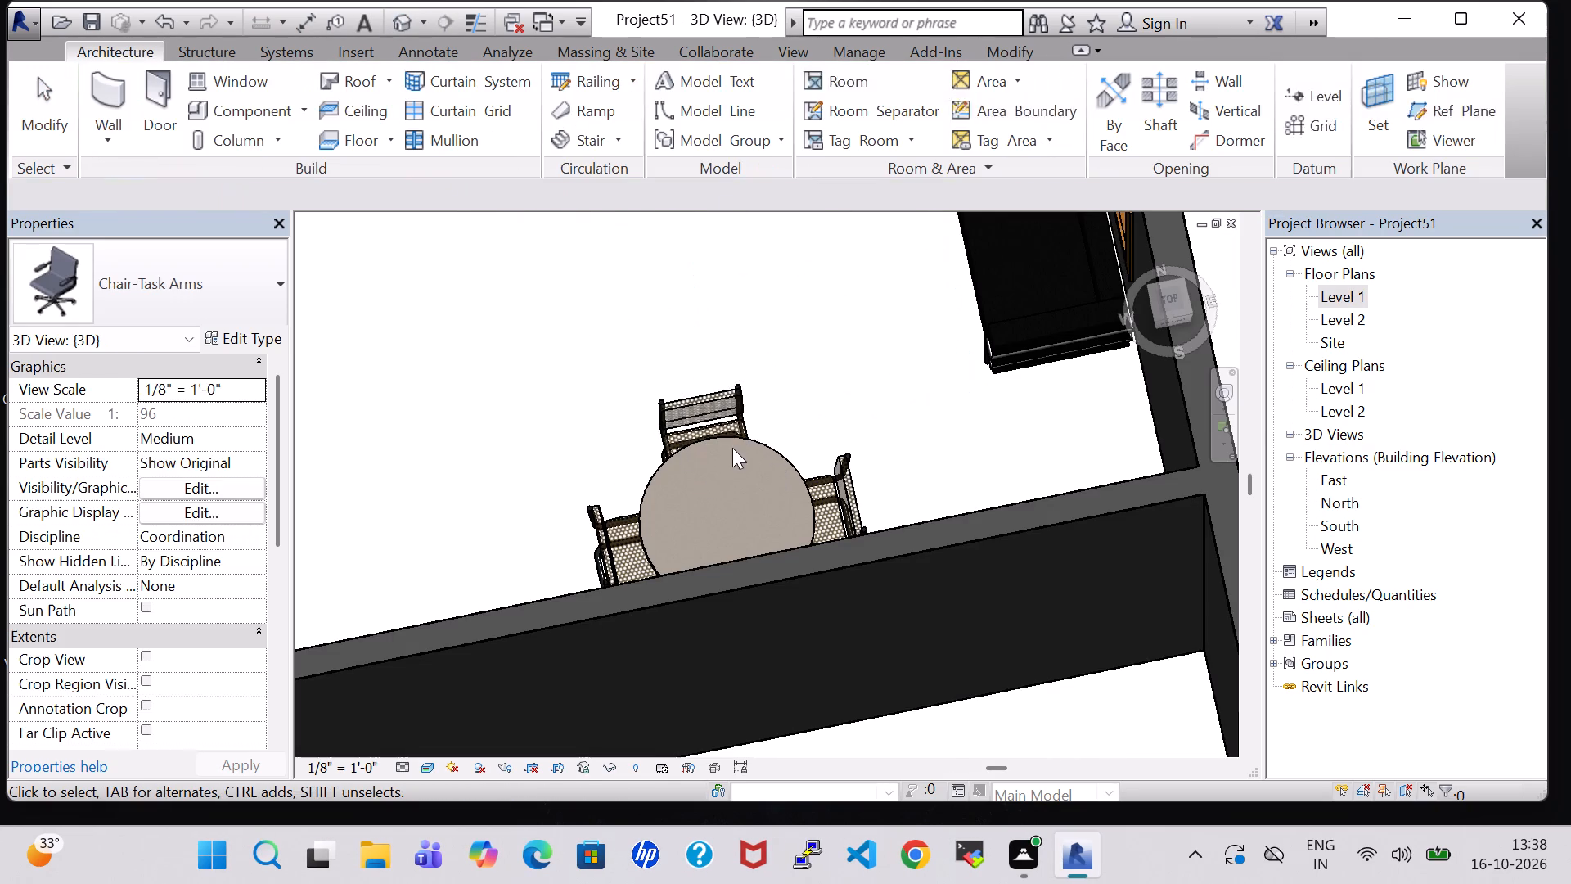
pyautogui.scroll(1, 833, 339)
pyautogui.keyDown('shift'); pyautogui.moveTo(833, 339); pyautogui.dragTo(826, 436, button='middle'); pyautogui.keyUp('shift')
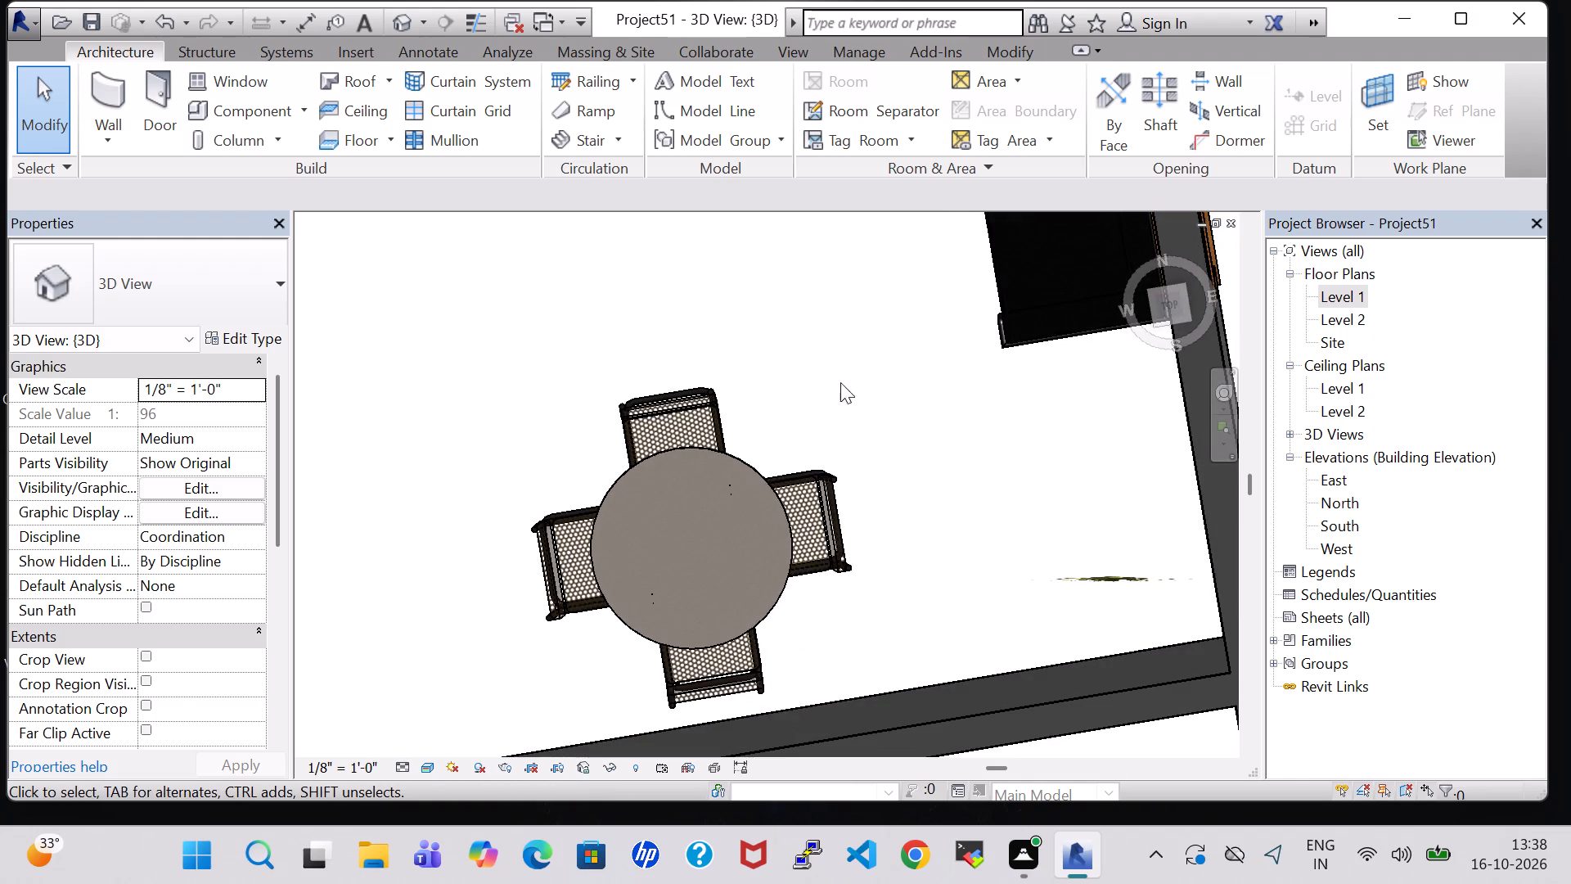
pyautogui.scroll(-6, 841, 369)
pyautogui.moveTo(839, 327); pyautogui.dragTo(837, 602, button='middle')
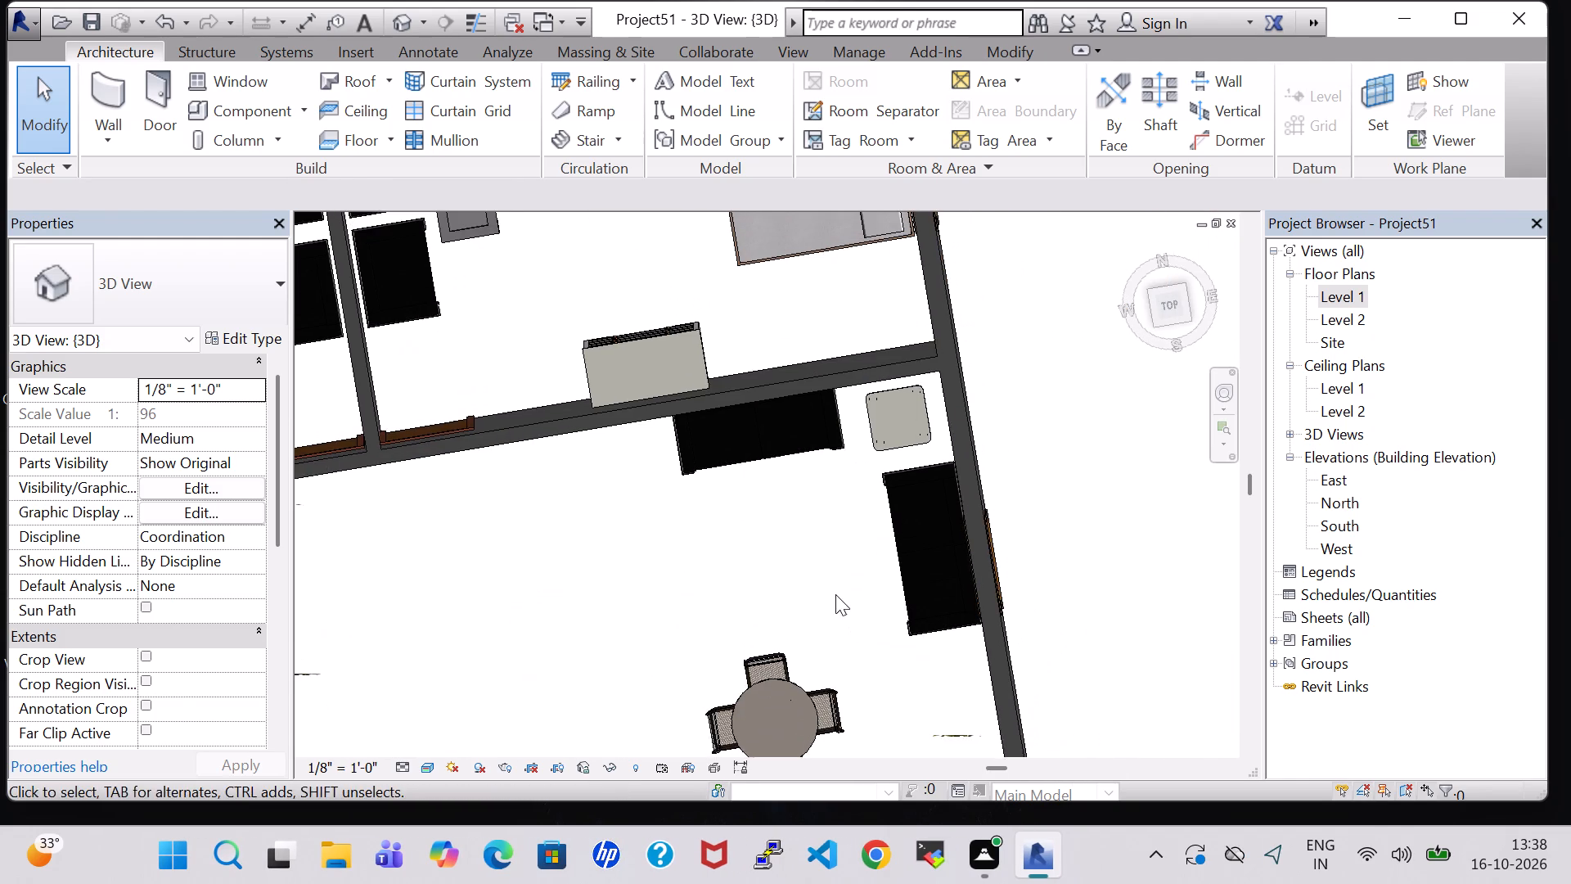
pyautogui.moveTo(835, 594); pyautogui.dragTo(722, 396, button='middle')
pyautogui.moveTo(704, 683); pyautogui.dragTo(663, 374, button='middle')
pyautogui.moveTo(655, 454); pyautogui.dragTo(619, 441, button='middle')
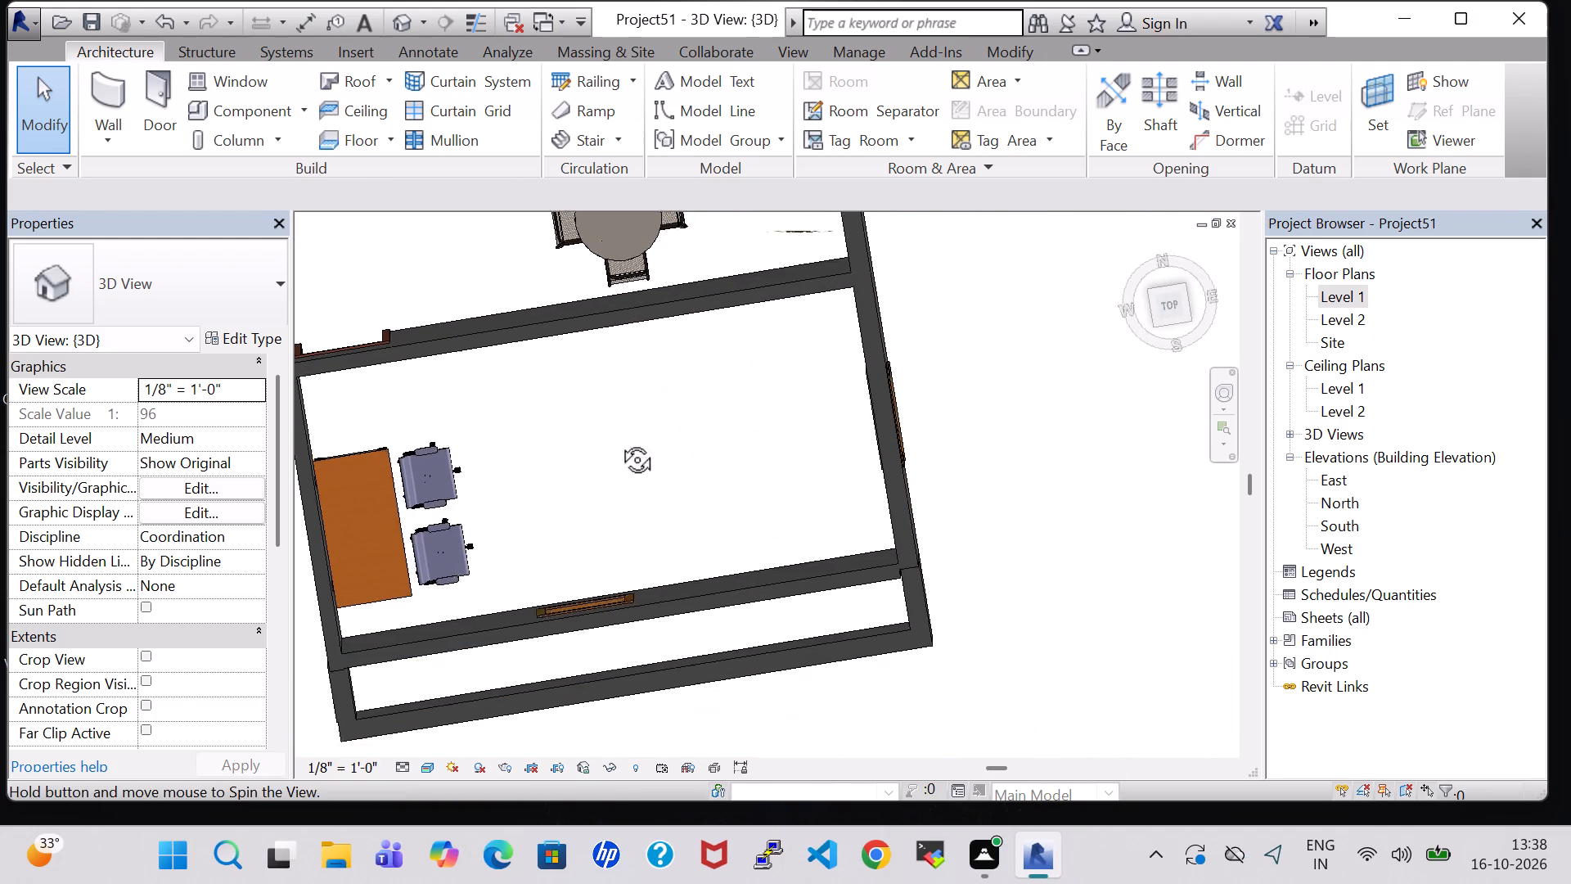
pyautogui.moveTo(619, 441); pyautogui.dragTo(574, 395, button='middle')
pyautogui.moveTo(439, 598); pyautogui.dragTo(942, 638, button='middle')
pyautogui.moveTo(920, 638); pyautogui.dragTo(847, 589, button='middle')
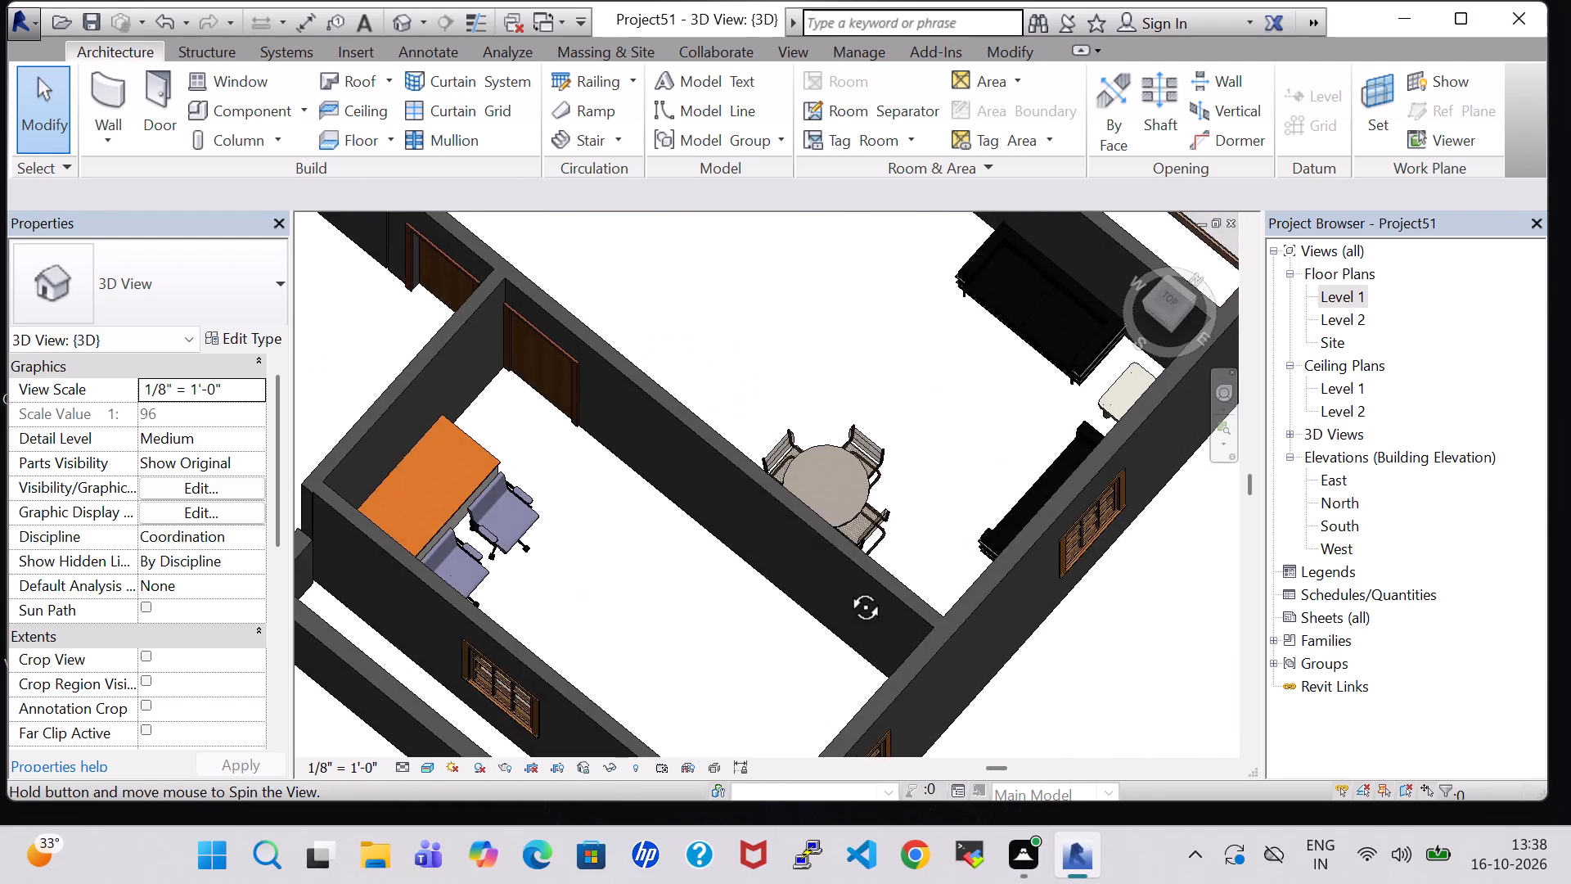
pyautogui.moveTo(847, 589); pyautogui.dragTo(843, 542, button='middle')
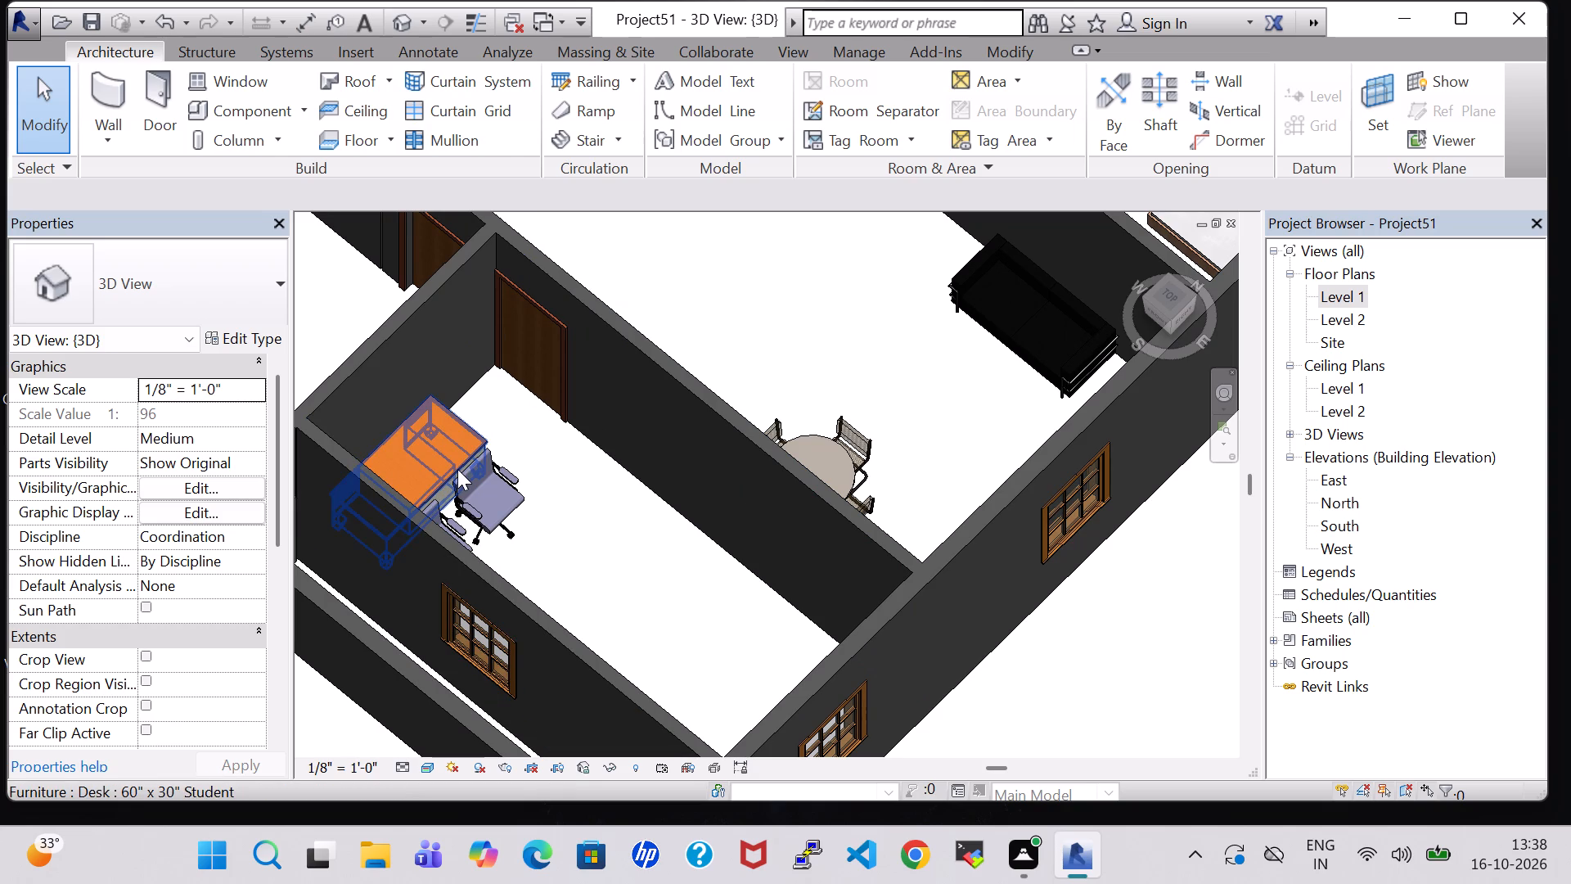
# Rotate the student desk by 180 degrees in the 3D view.
pyautogui.click(457, 469)
pyautogui.press('space')
pyautogui.press('space')
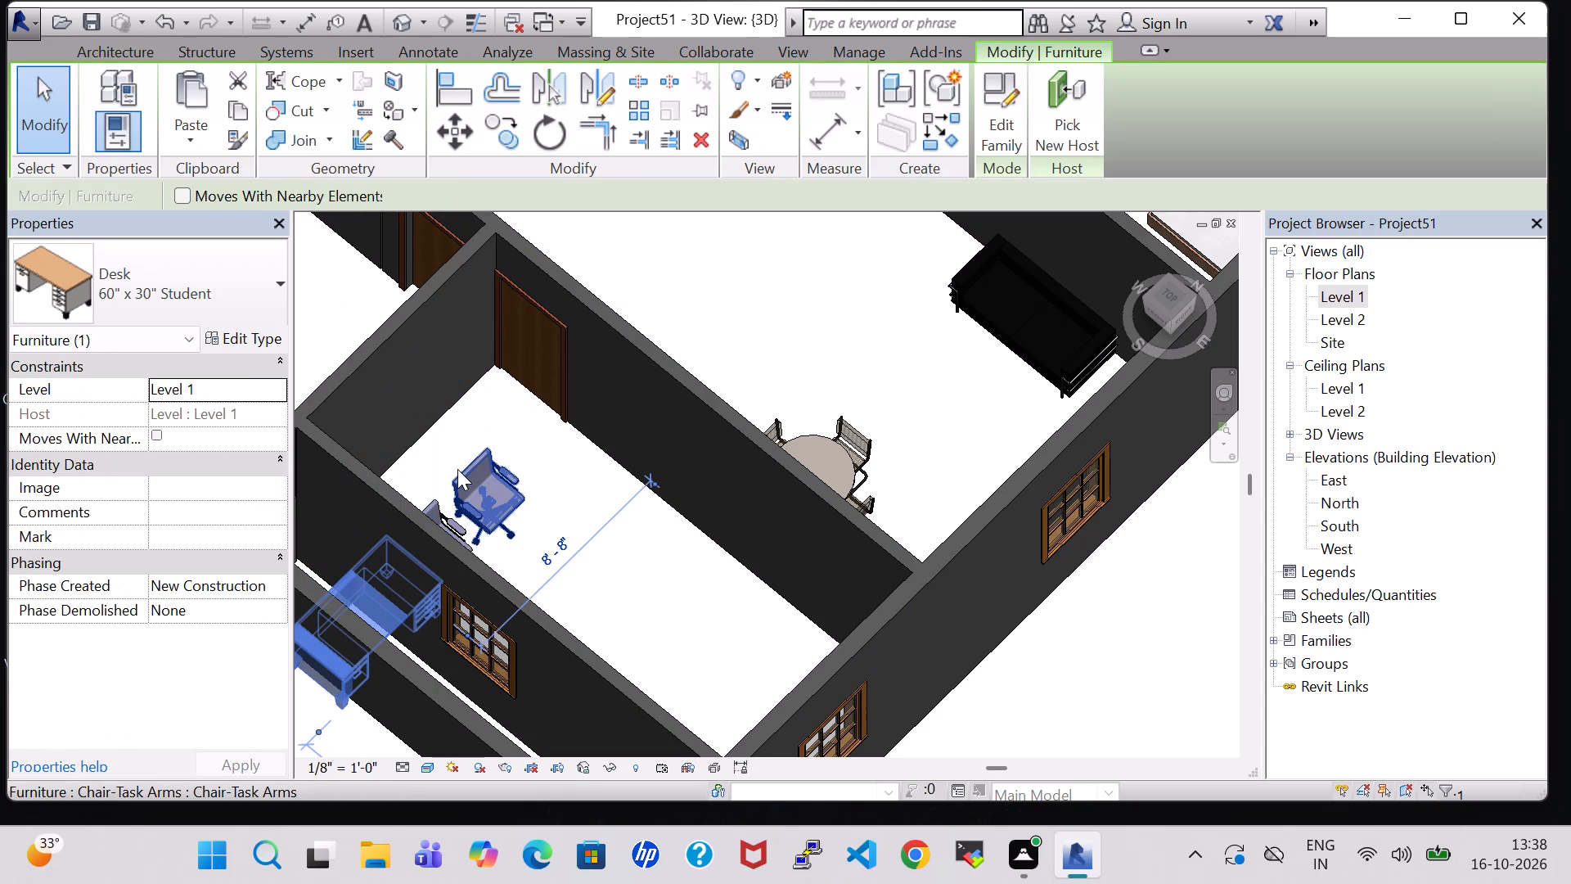
pyautogui.click(638, 575)
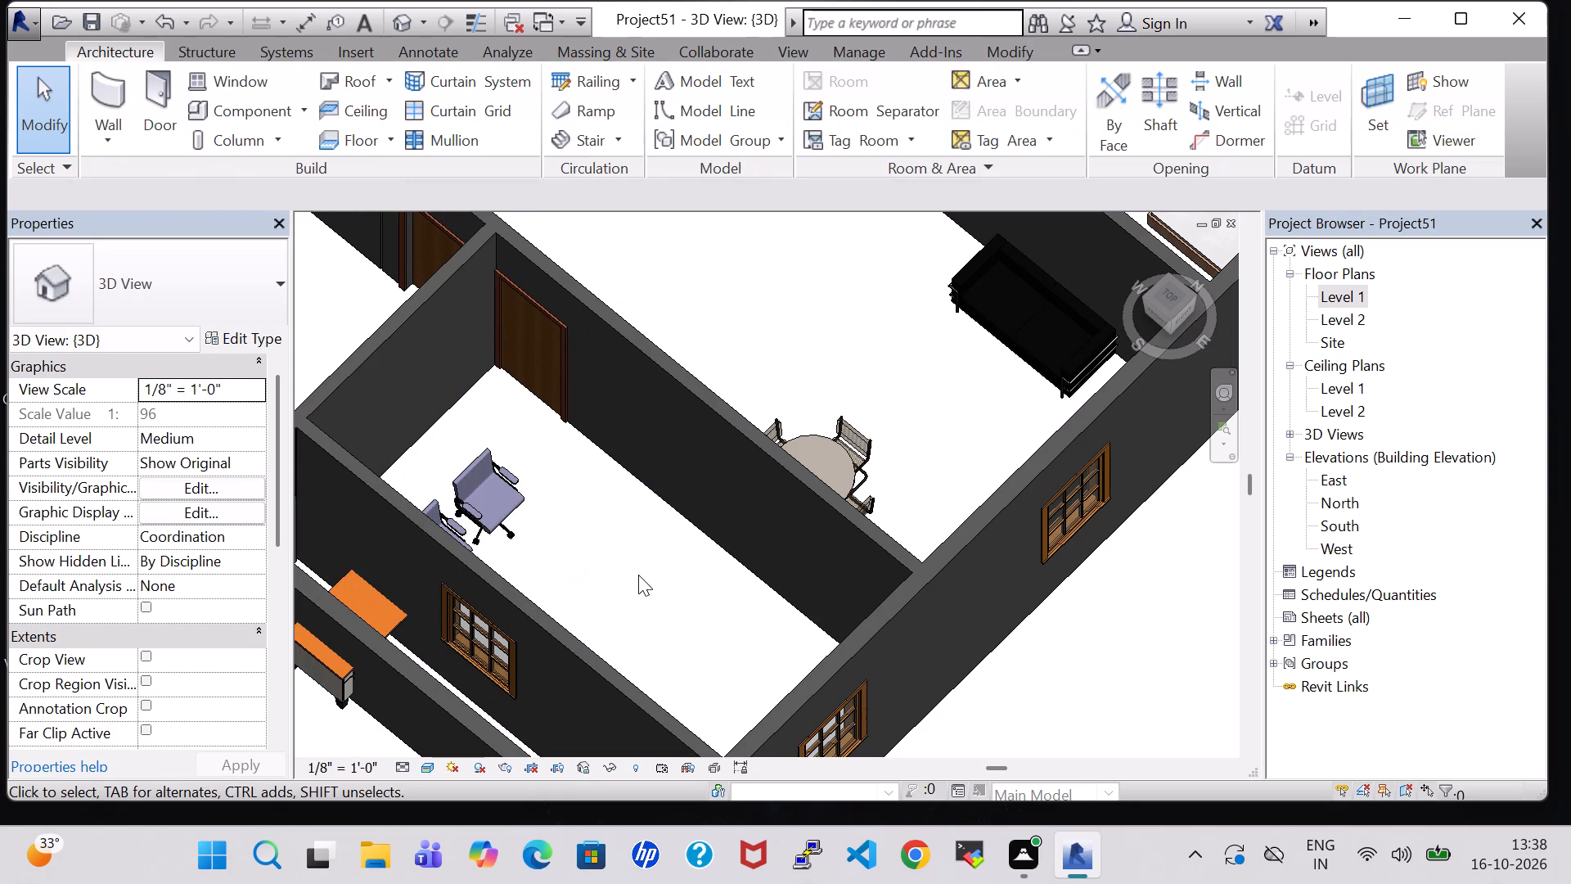
# In the Level 1 floor plan, move the rotated desk west and north until it sits against the west wall beside the two chairs.
pyautogui.doubleClick(1351, 307)
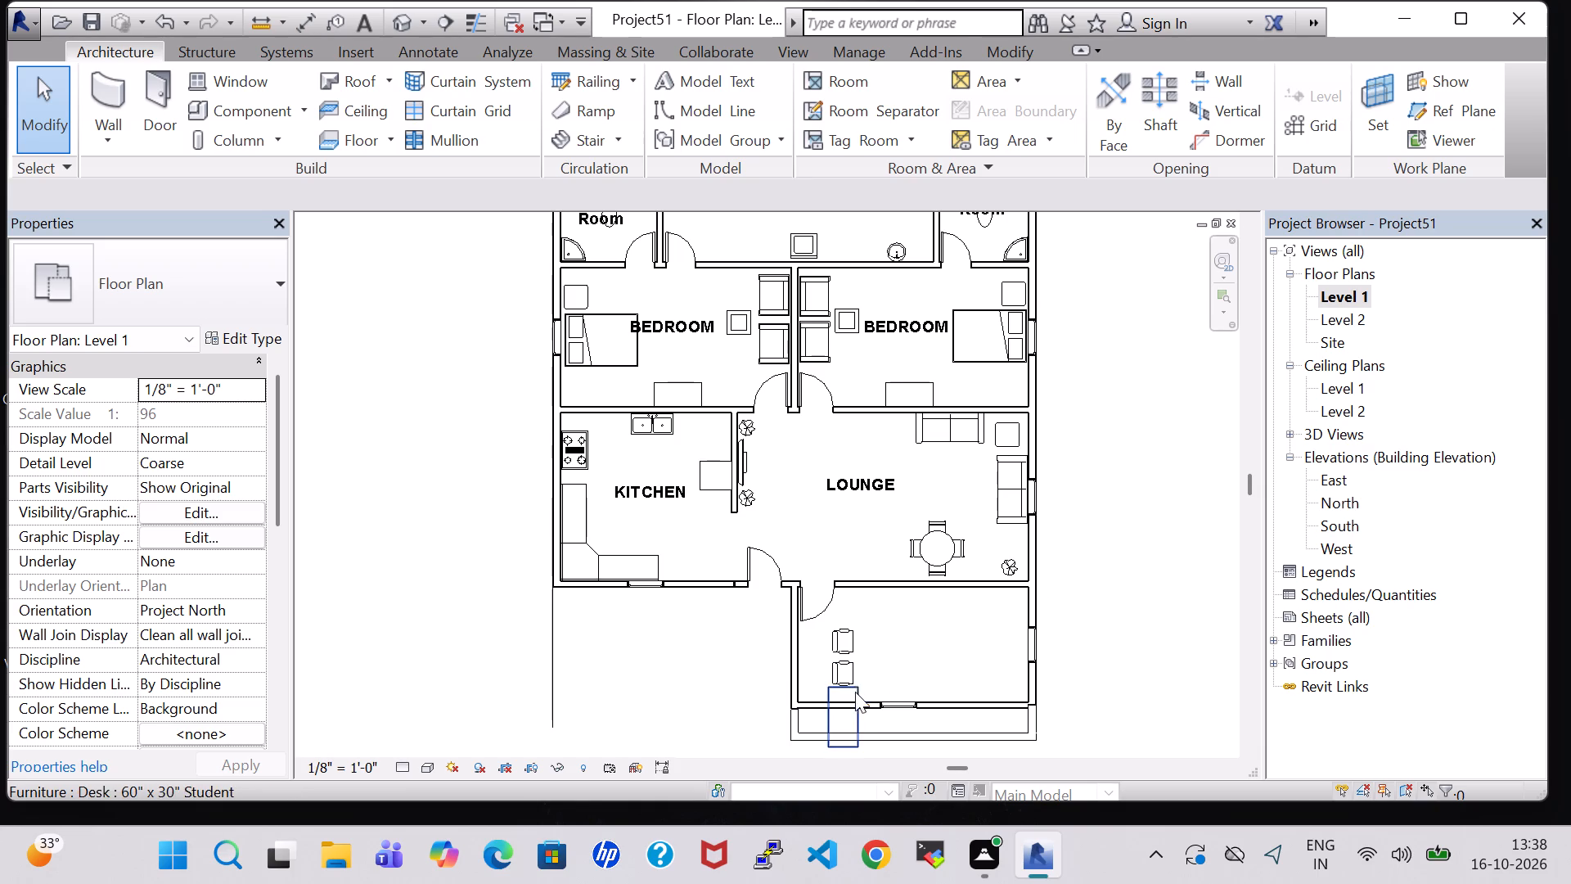
pyautogui.click(859, 689)
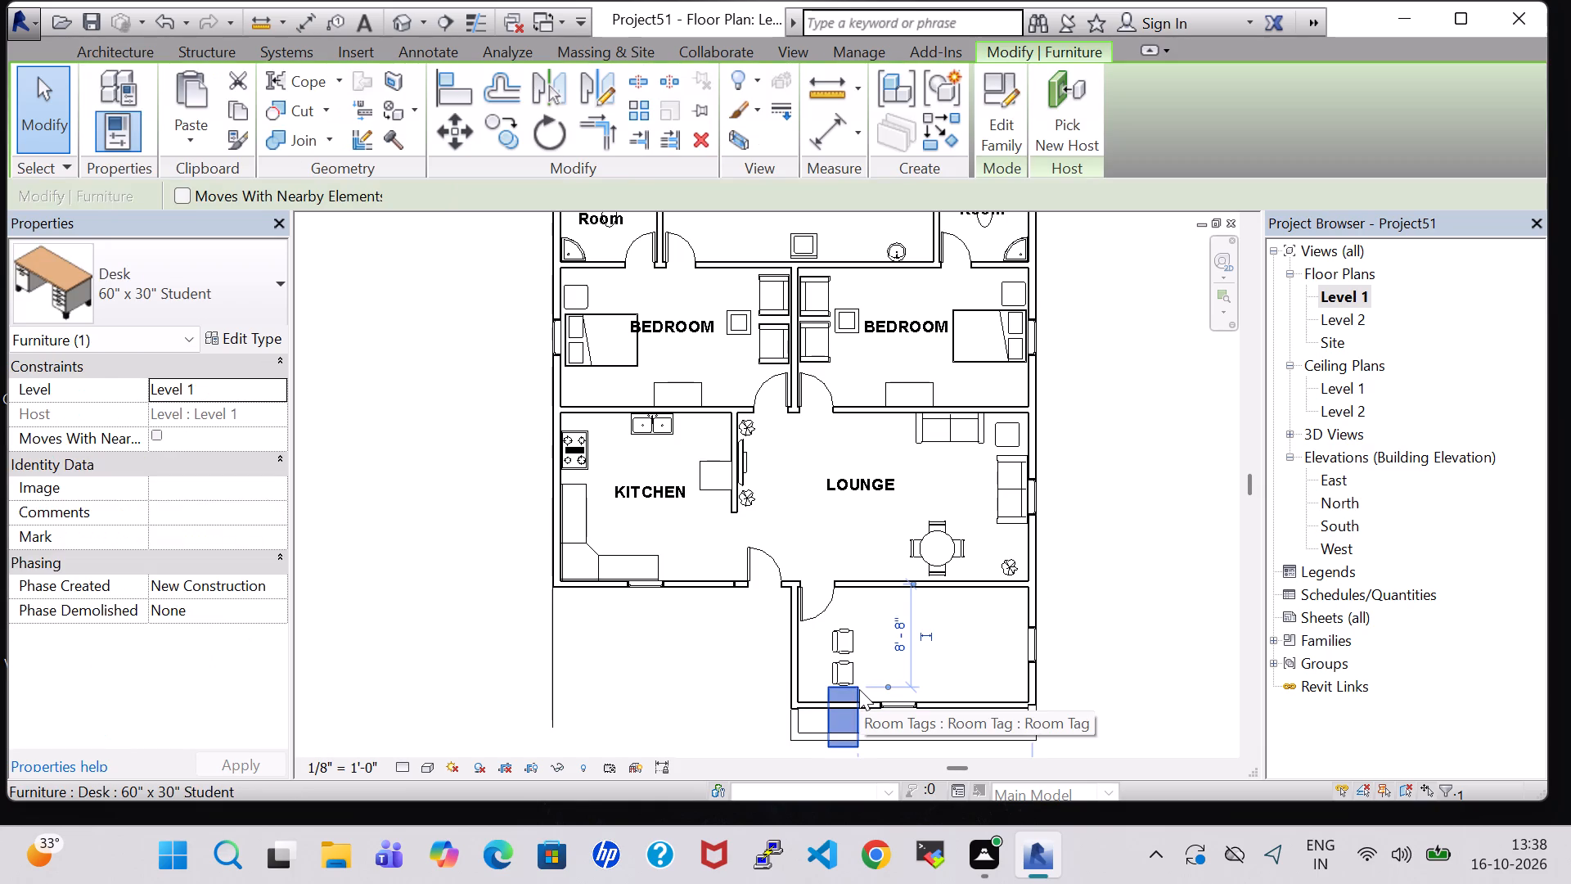
pyautogui.press('Left')
pyautogui.press('Left')
pyautogui.press('Left')
pyautogui.press('Left')
pyautogui.press('Left')
pyautogui.press('Left')
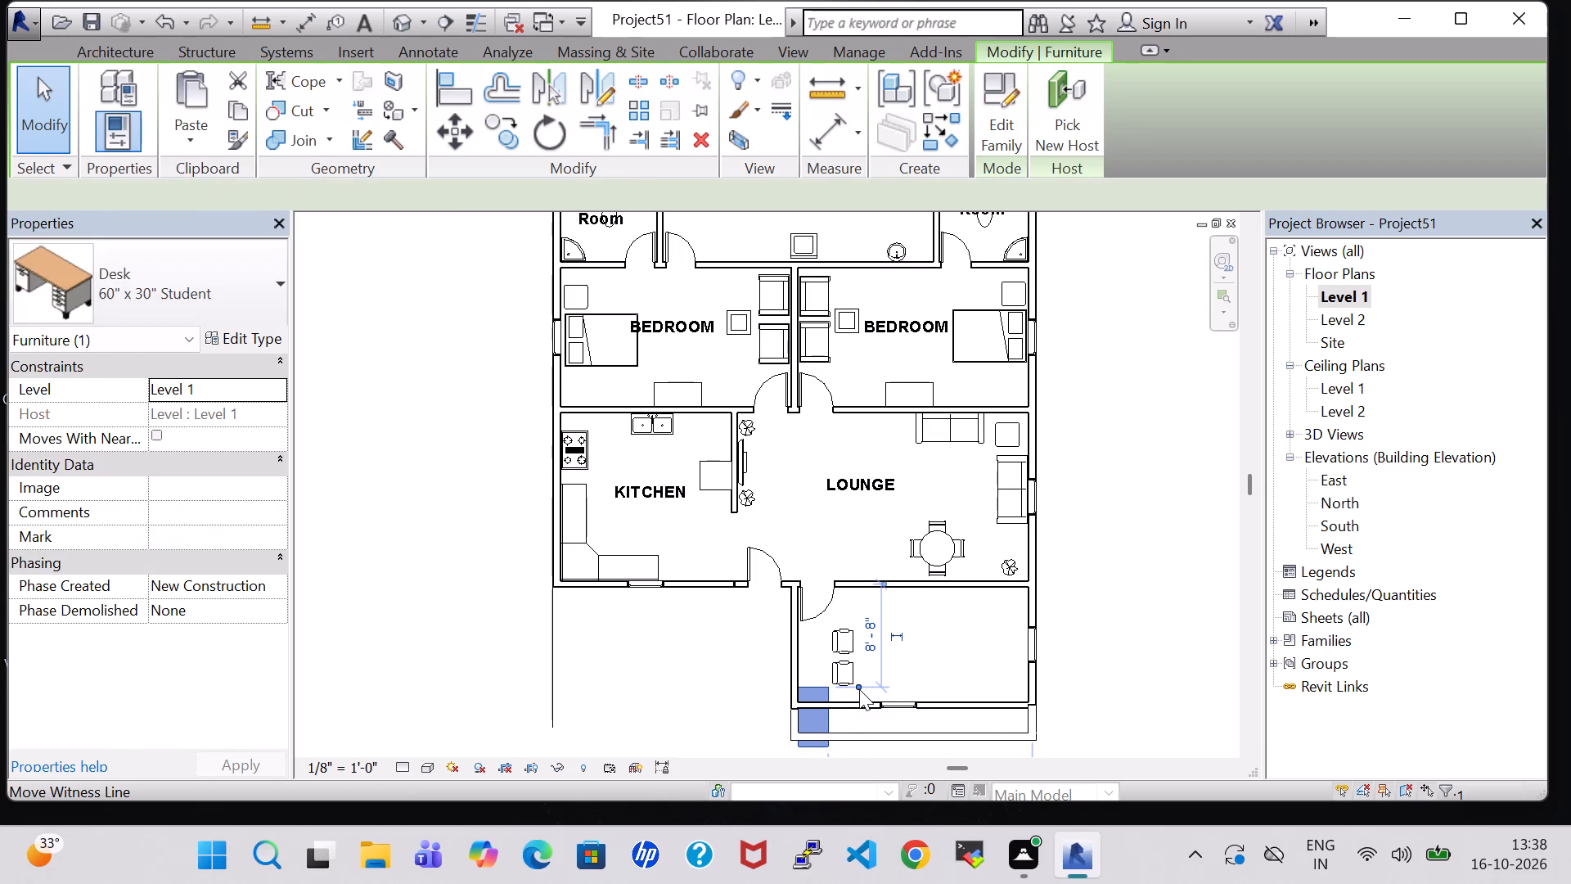
pyautogui.press('Up')
pyautogui.press('Up')
pyautogui.press('Up')
pyautogui.press('Up')
pyautogui.press('Up')
pyautogui.press('Up')
pyautogui.press('Up')
pyautogui.press('Up')
pyautogui.press('Up')
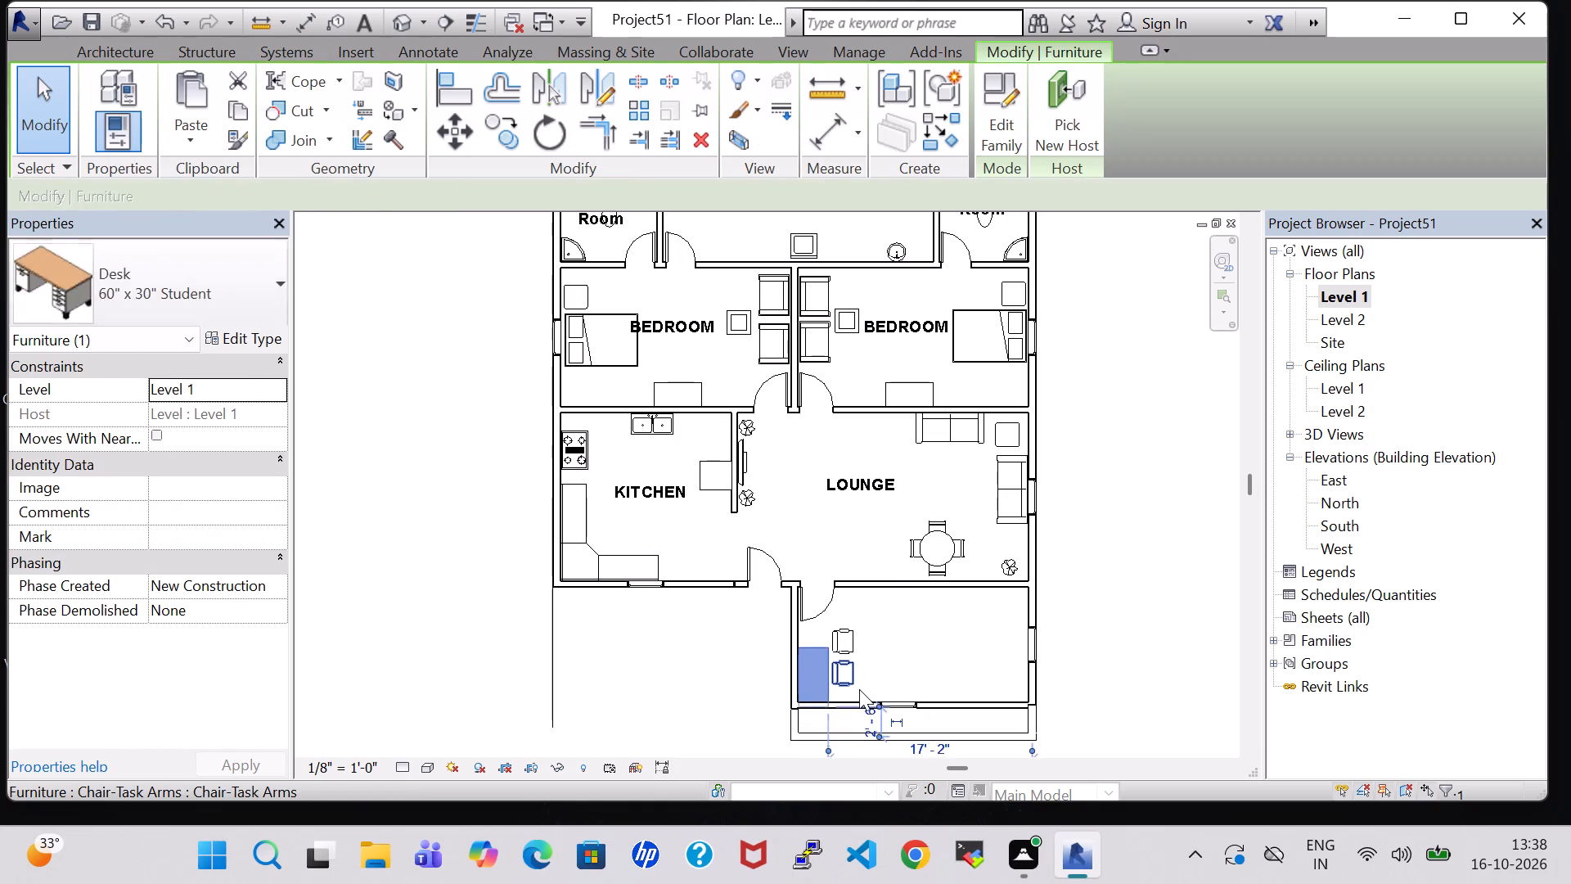
pyautogui.press('Up')
pyautogui.press('Up')
pyautogui.press('Up')
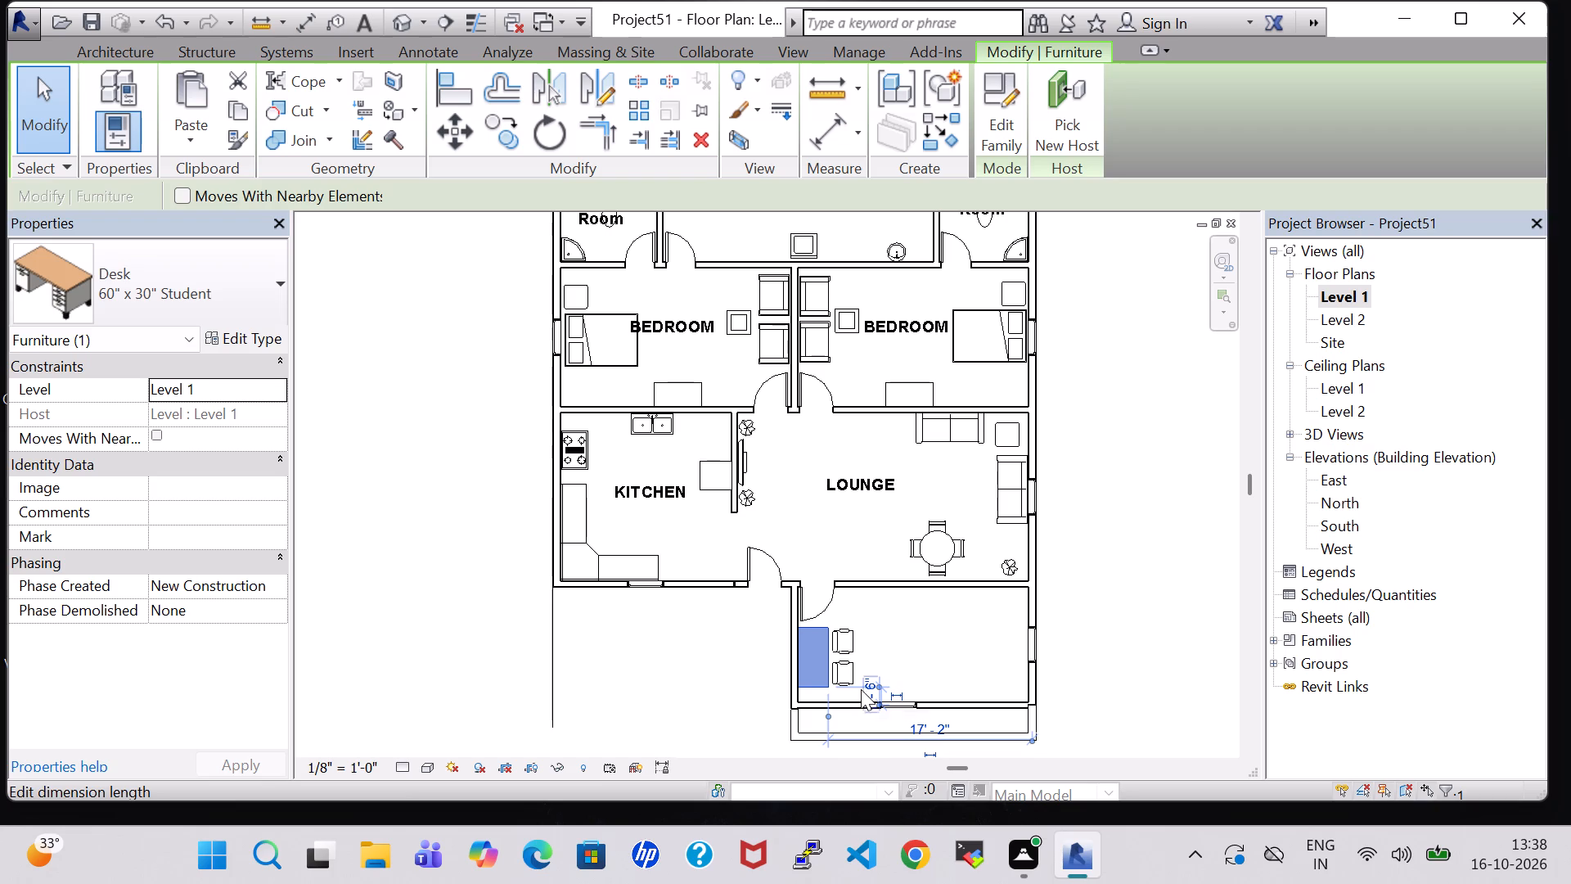
pyautogui.click(908, 639)
pyautogui.scroll(6, 908, 639)
pyautogui.moveTo(908, 639); pyautogui.dragTo(920, 619, button='middle')
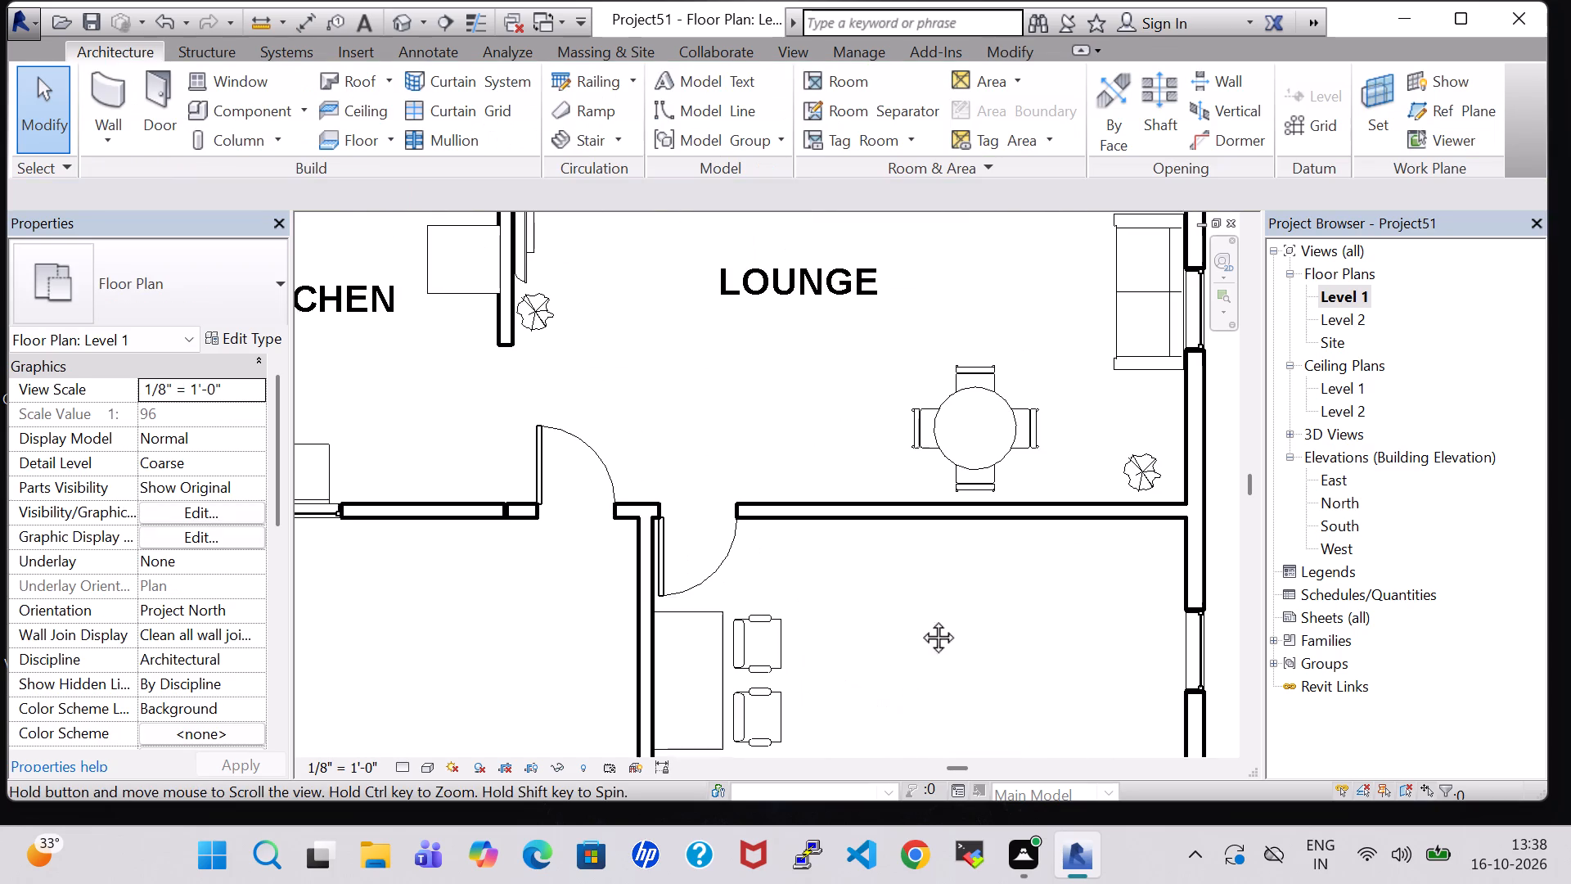
# Nudge the student desk four increments south along the room's west wall in the Level 1 plan.
pyautogui.moveTo(920, 619); pyautogui.dragTo(961, 541, button='middle')
pyautogui.click(749, 646)
pyautogui.press('Down')
pyautogui.press('Down')
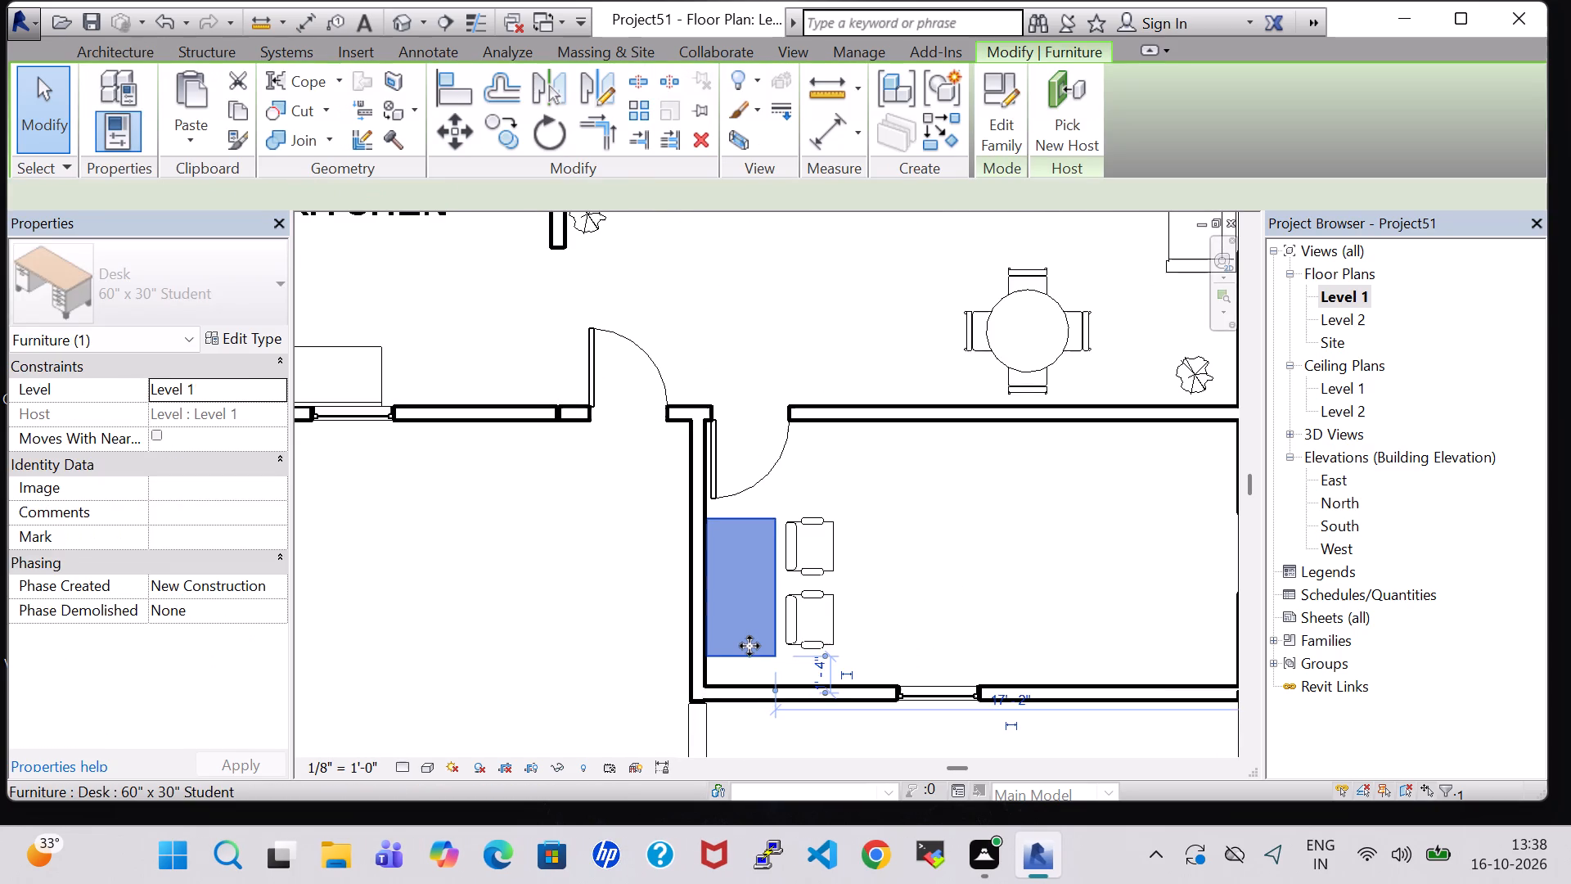
pyautogui.press('Down')
pyautogui.press('Down')
pyautogui.click(964, 605)
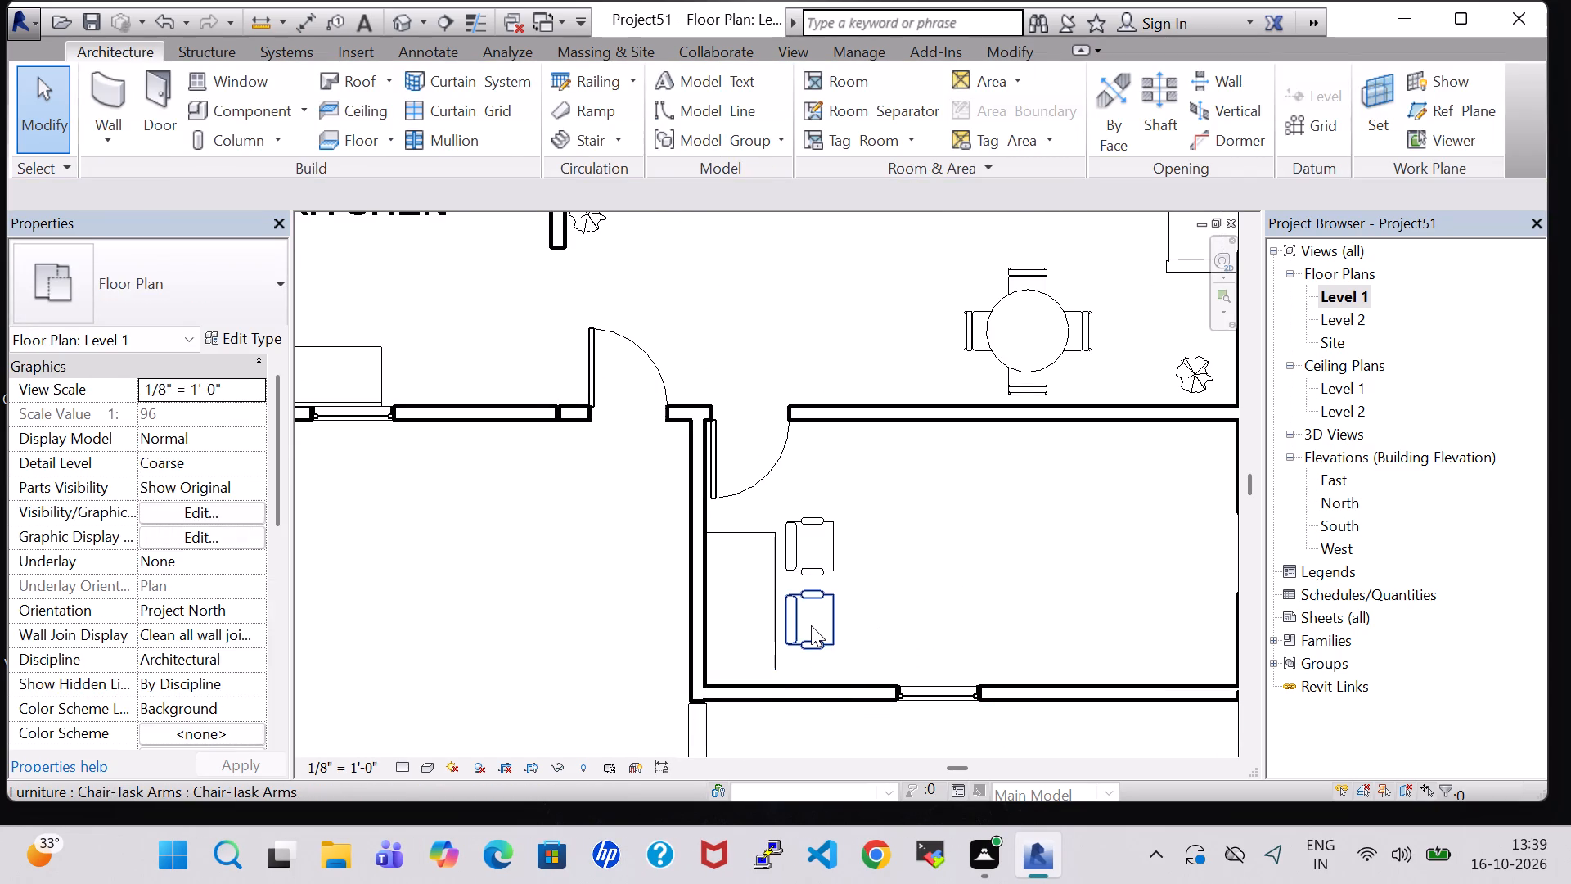
# Nudge both task chairs four increments south to line up with the desk.
pyautogui.click(811, 625)
pyautogui.press('Down')
pyautogui.press('Down')
pyautogui.press('Down')
pyautogui.press('Down')
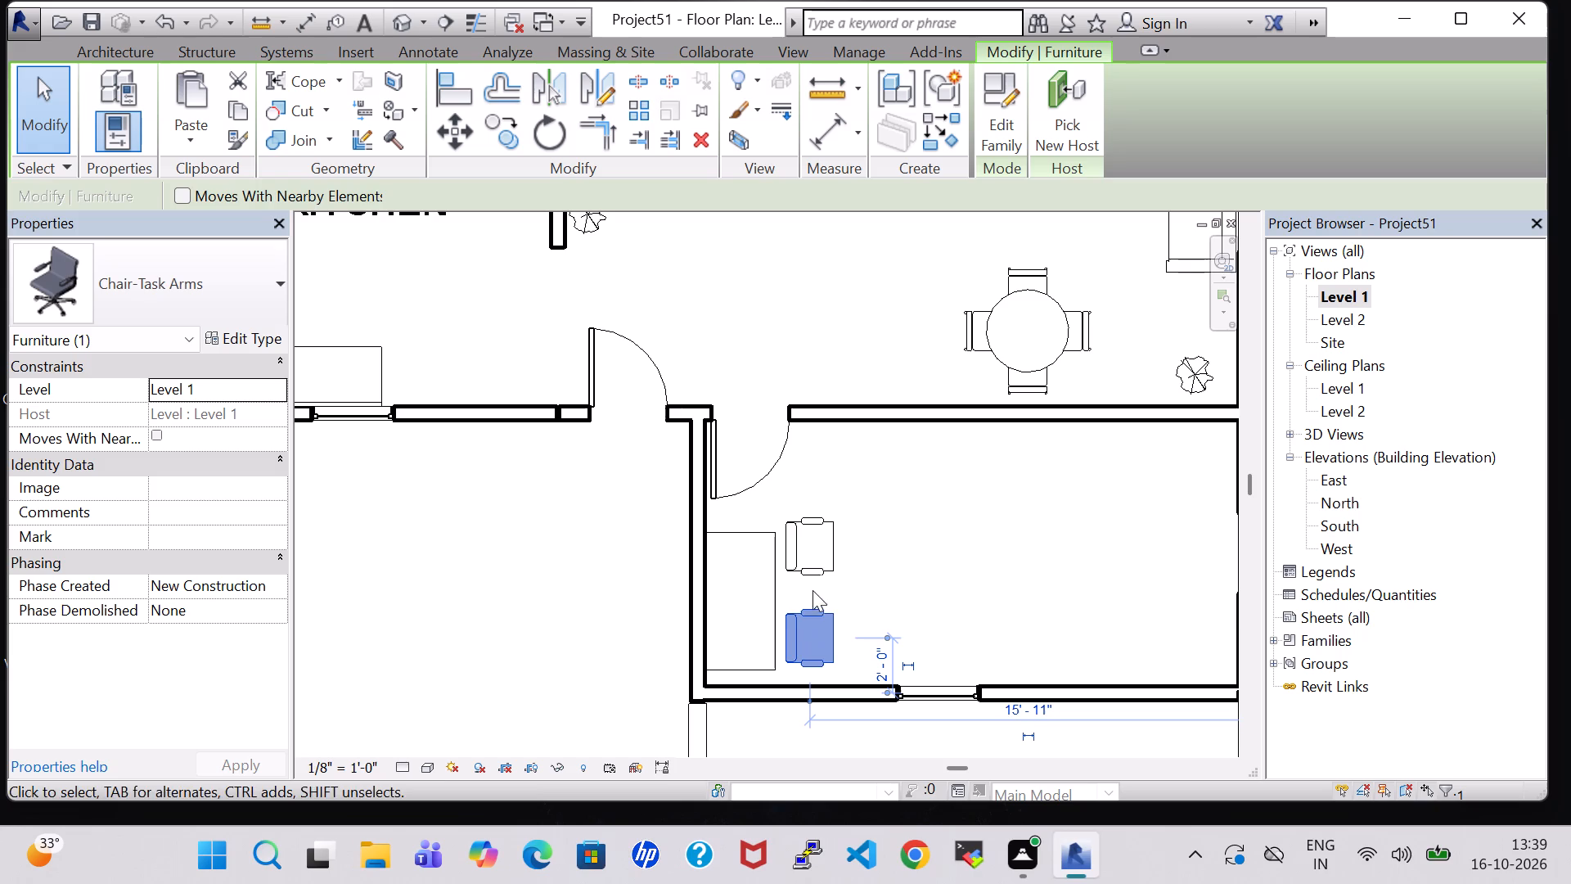
pyautogui.click(815, 563)
pyautogui.press('Down')
pyautogui.press('Down')
pyautogui.press('Down')
pyautogui.press('Down')
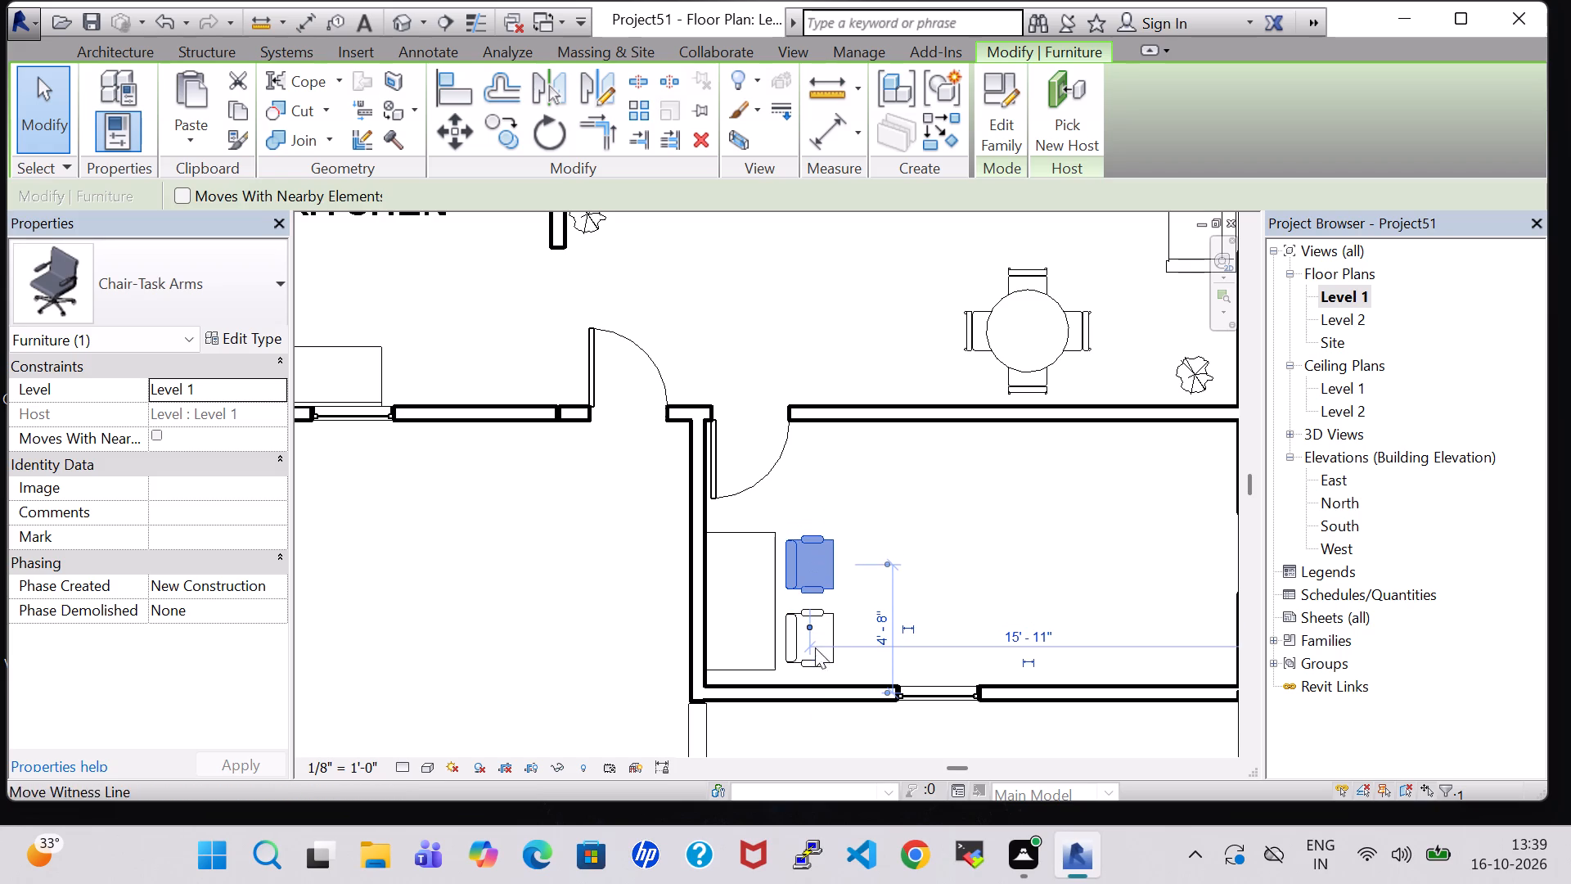
pyautogui.click(1038, 566)
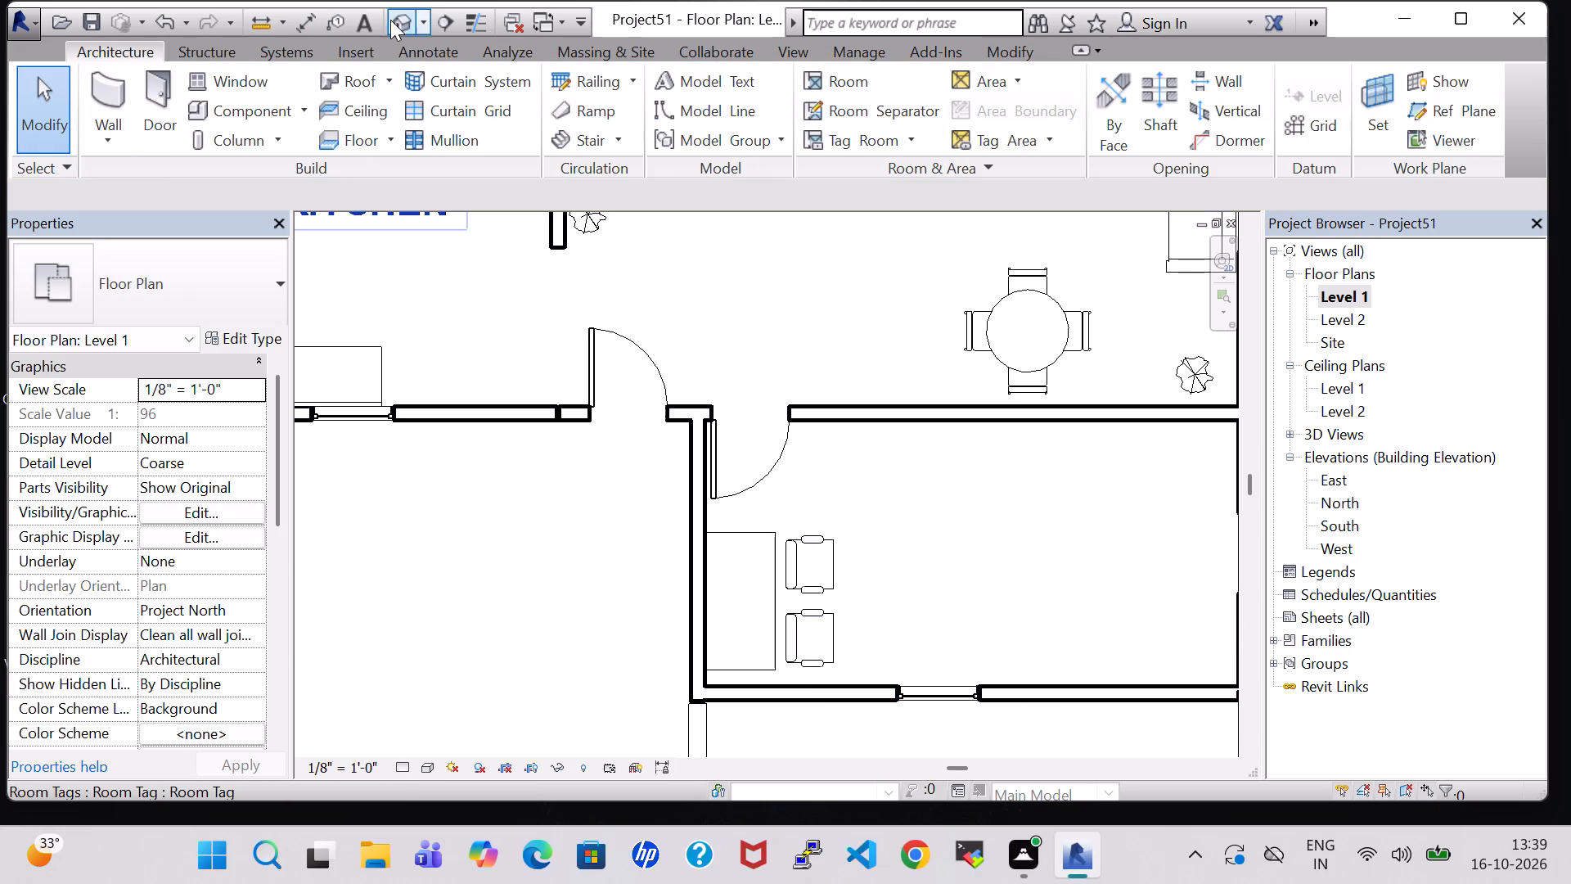
# In the 3D view, rotate both Chair-Task Arms chairs by 180 degrees so they face the desk.
pyautogui.click(394, 21)
pyautogui.keyDown('shift'); pyautogui.moveTo(598, 521); pyautogui.dragTo(540, 453, button='middle'); pyautogui.keyUp('shift')
pyautogui.keyDown('shift'); pyautogui.moveTo(497, 449); pyautogui.dragTo(465, 455, button='middle'); pyautogui.keyUp('shift')
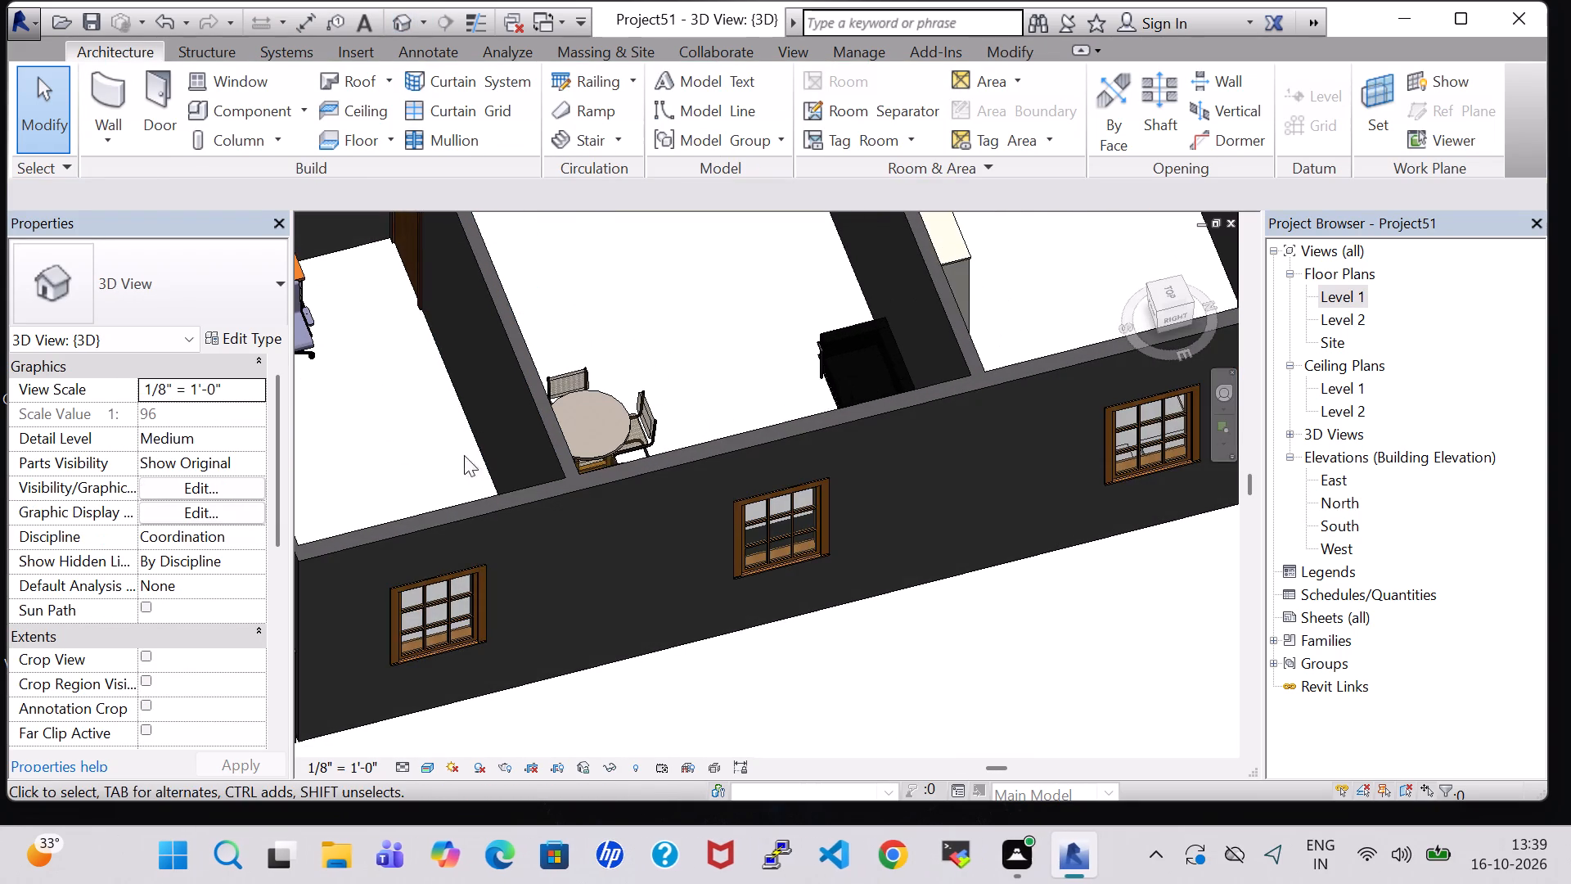
pyautogui.moveTo(420, 437); pyautogui.dragTo(565, 485, button='middle')
pyautogui.moveTo(497, 480); pyautogui.dragTo(464, 471, button='middle')
pyautogui.click(404, 324)
pyautogui.press('space')
pyautogui.press('space')
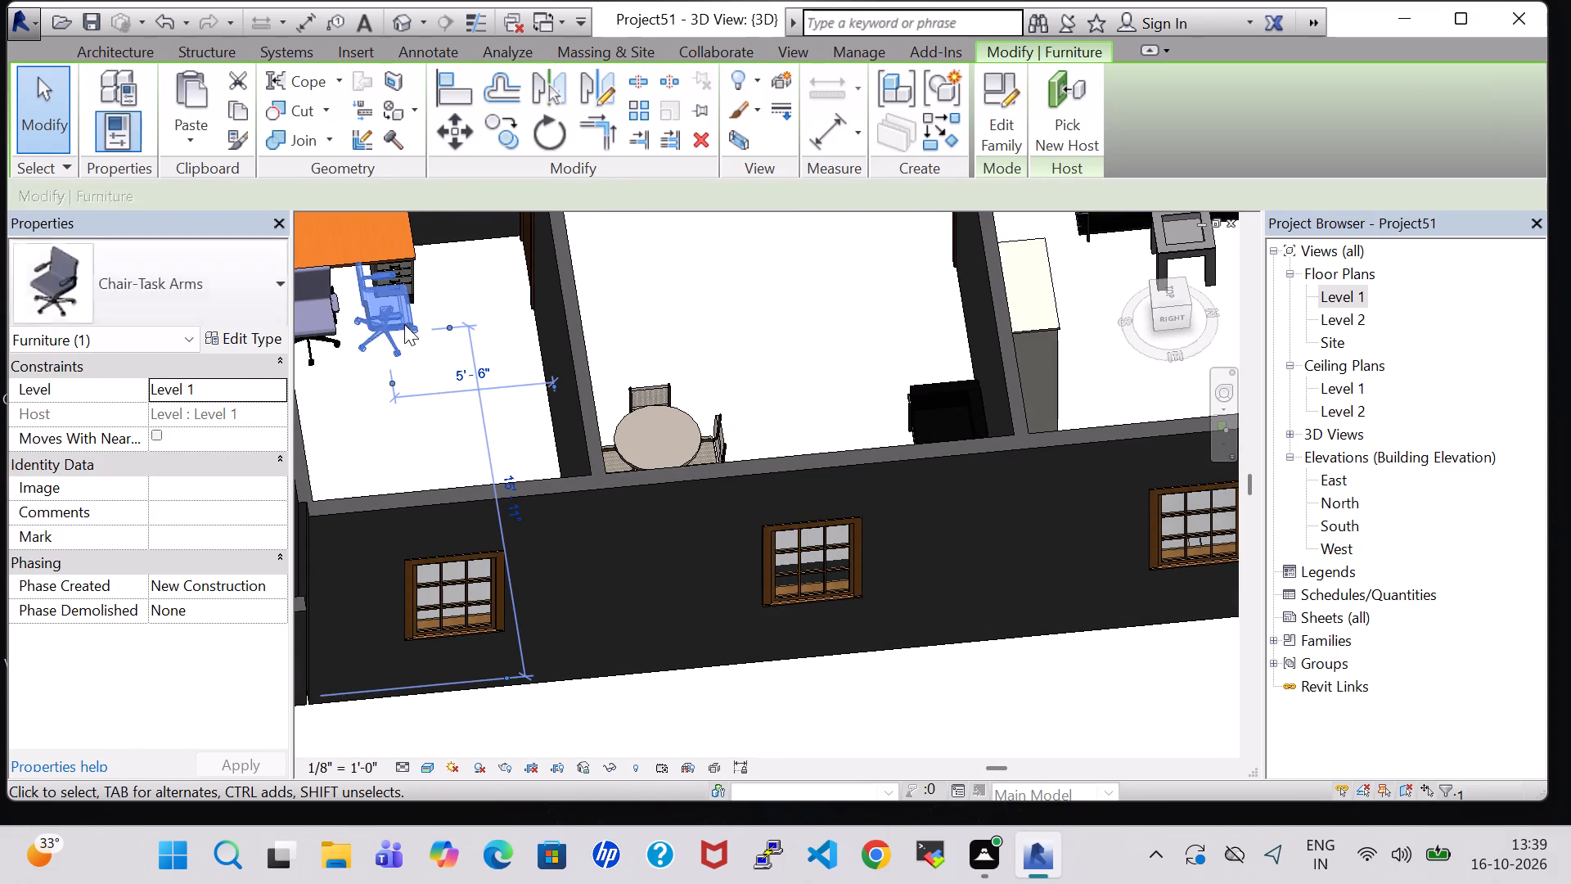
pyautogui.click(439, 404)
pyautogui.click(328, 336)
pyautogui.press('space')
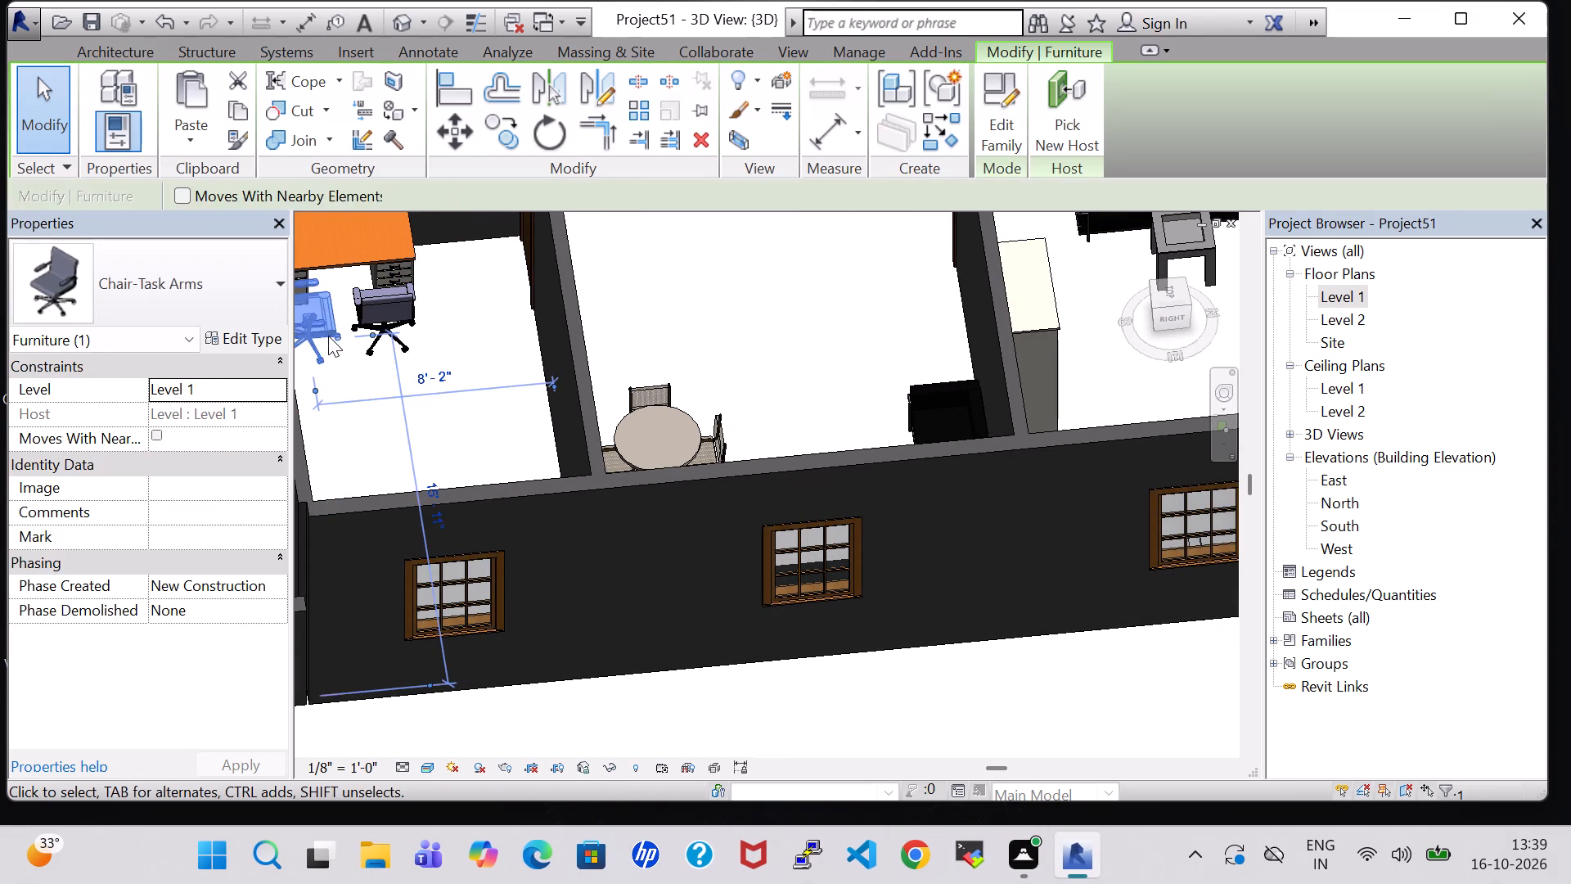
pyautogui.press('space')
pyautogui.click(435, 437)
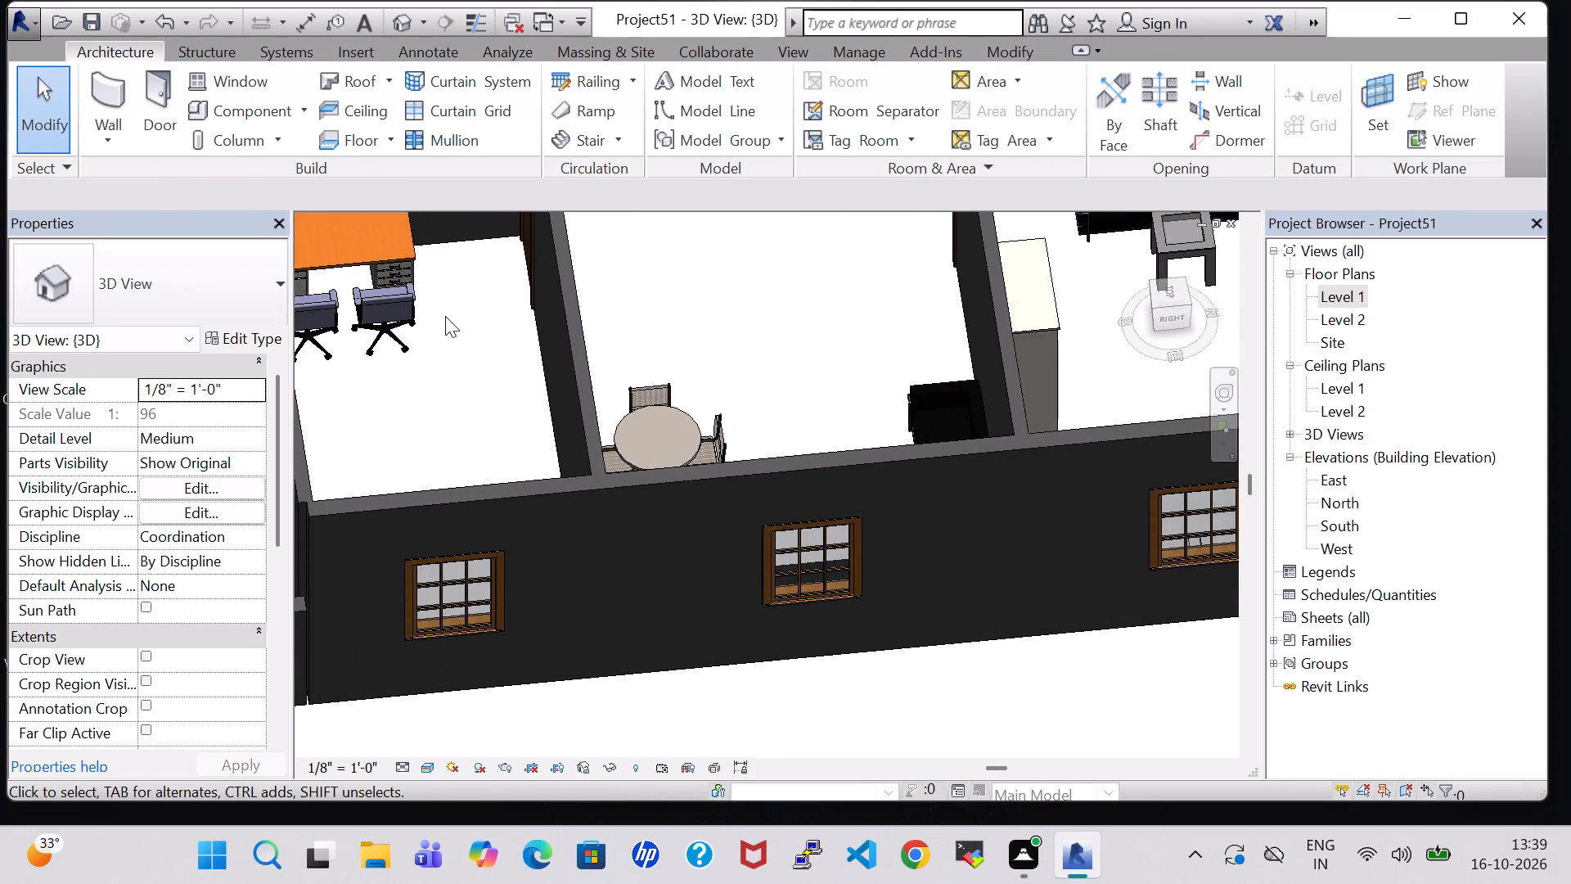
# Nudge the student desk and both task chairs one increment toward the south wall in the 3D view.
pyautogui.keyDown('shift'); pyautogui.moveTo(447, 314); pyautogui.dragTo(451, 484, button='middle'); pyautogui.keyUp('shift')
pyautogui.moveTo(407, 368); pyautogui.dragTo(463, 434, button='middle')
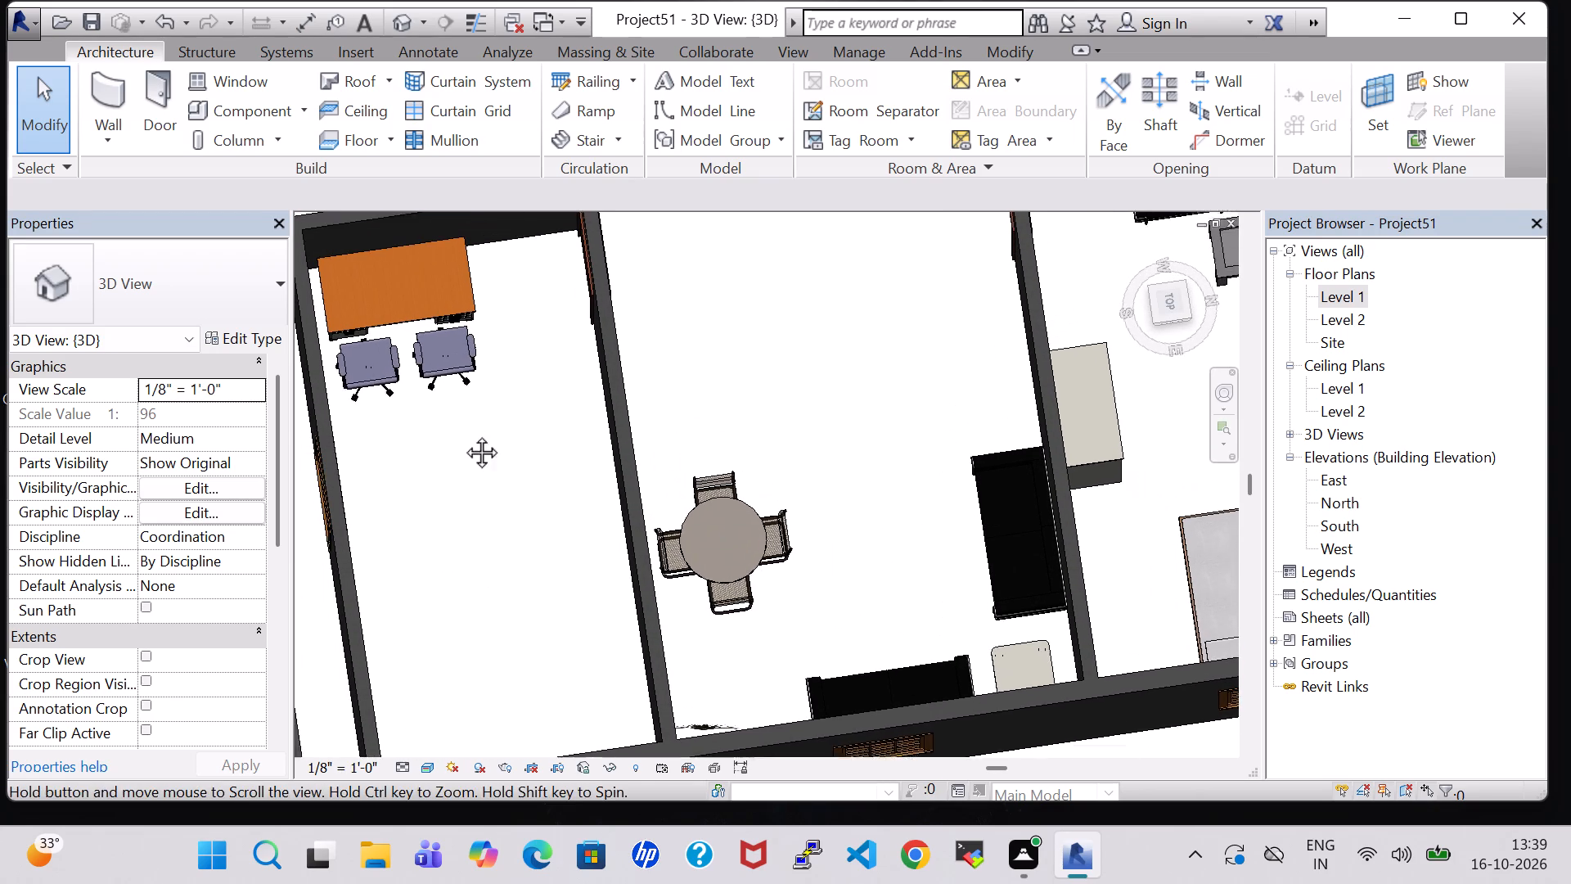
pyautogui.moveTo(463, 434); pyautogui.dragTo(463, 467, button='middle')
pyautogui.click(420, 365)
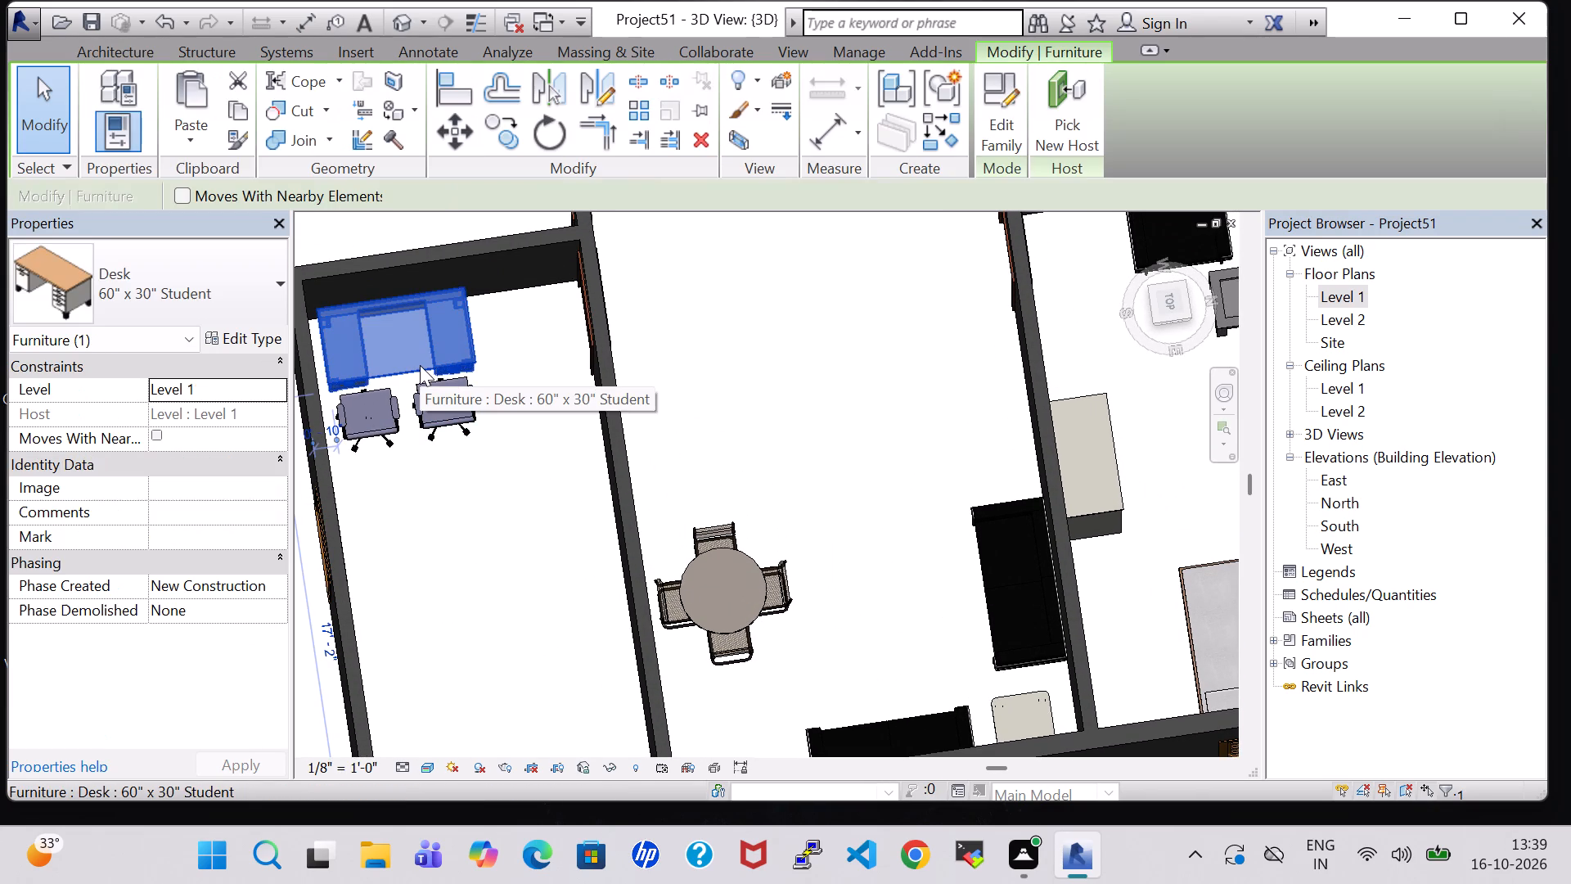
pyautogui.press('Left')
pyautogui.click(483, 539)
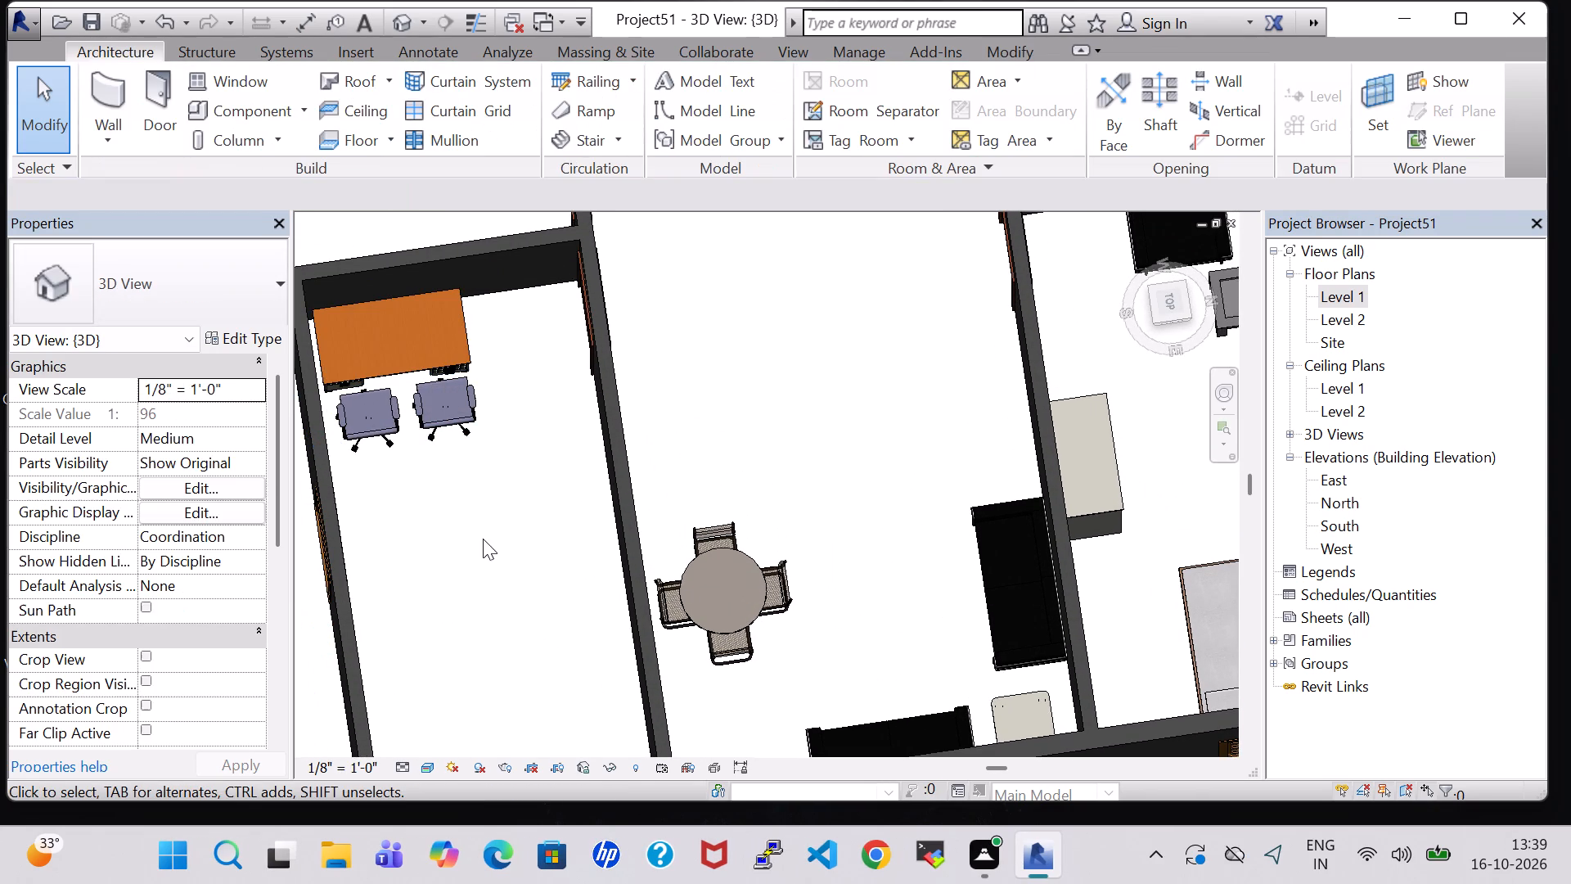
pyautogui.click(378, 430)
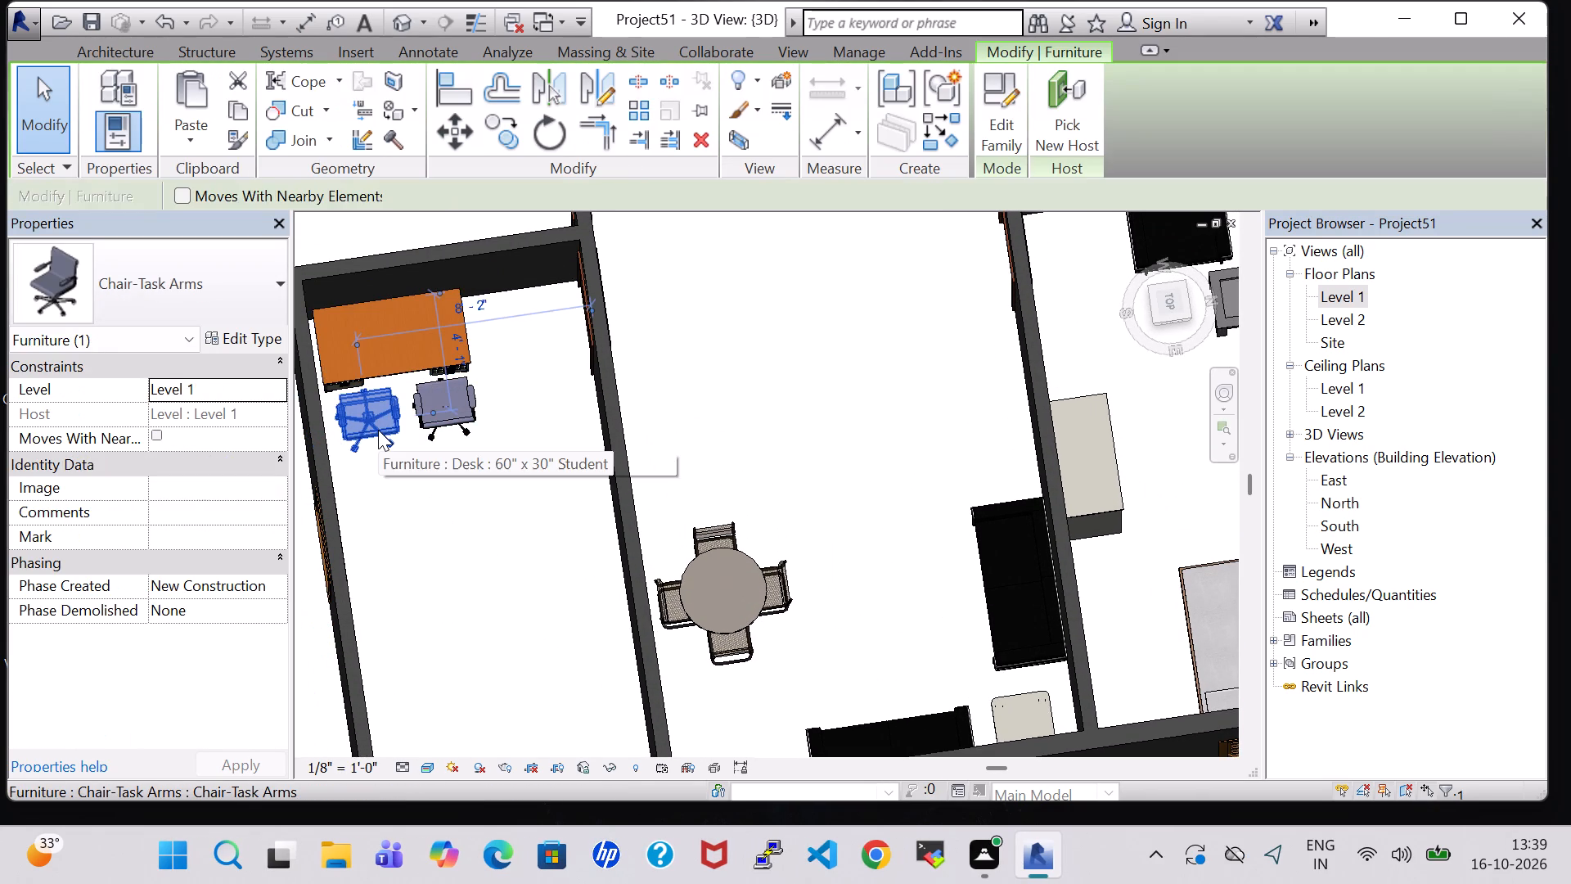
pyautogui.press('Left')
pyautogui.click(421, 503)
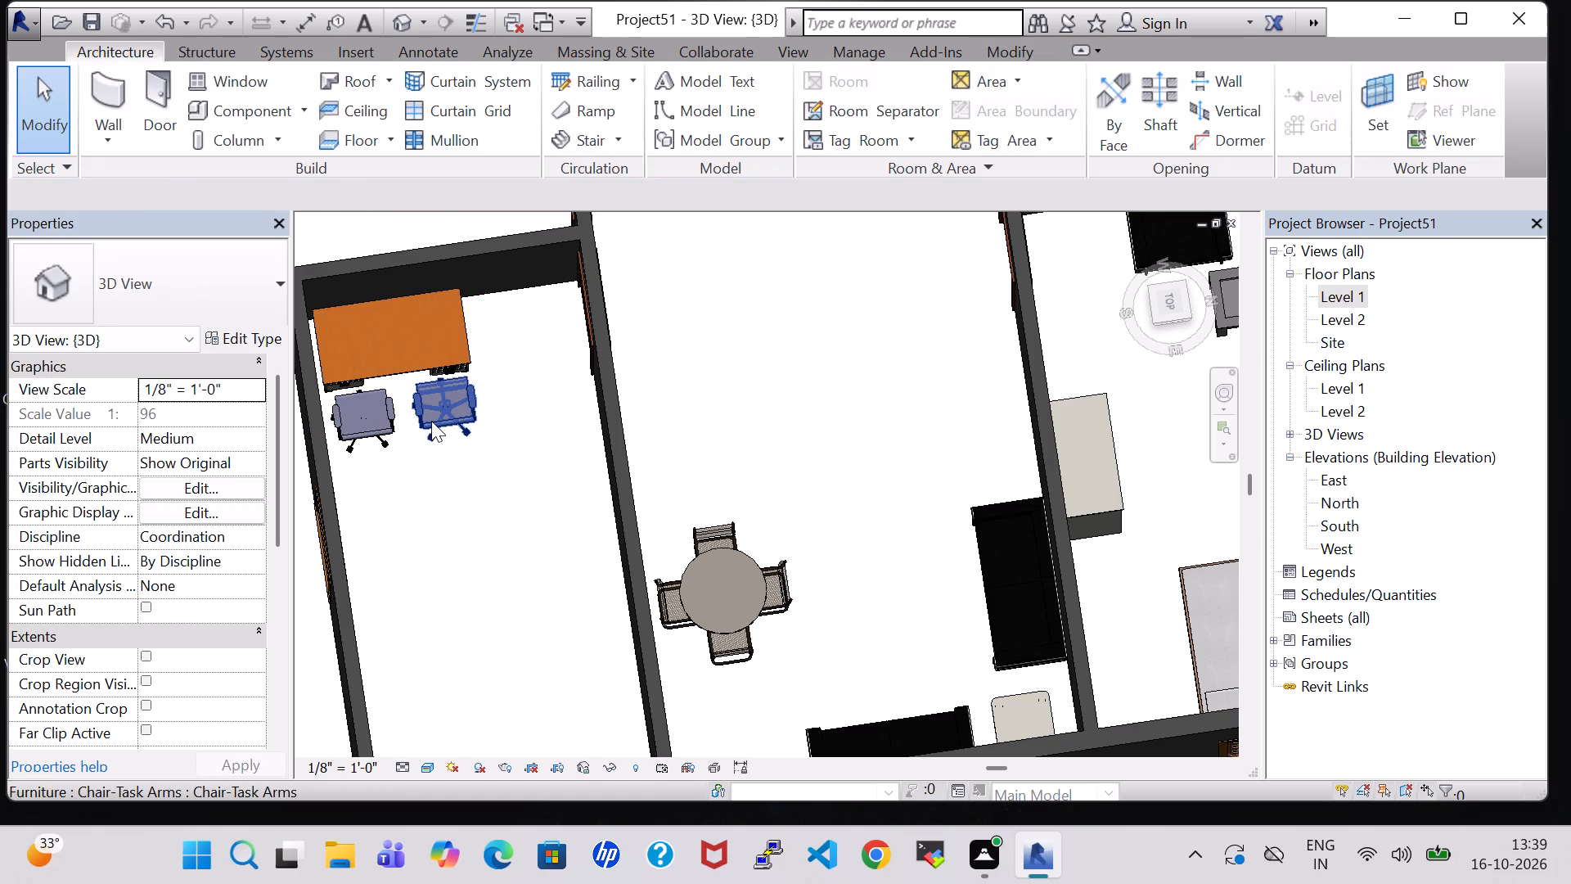
pyautogui.click(431, 421)
pyautogui.press('Left')
pyautogui.click(439, 509)
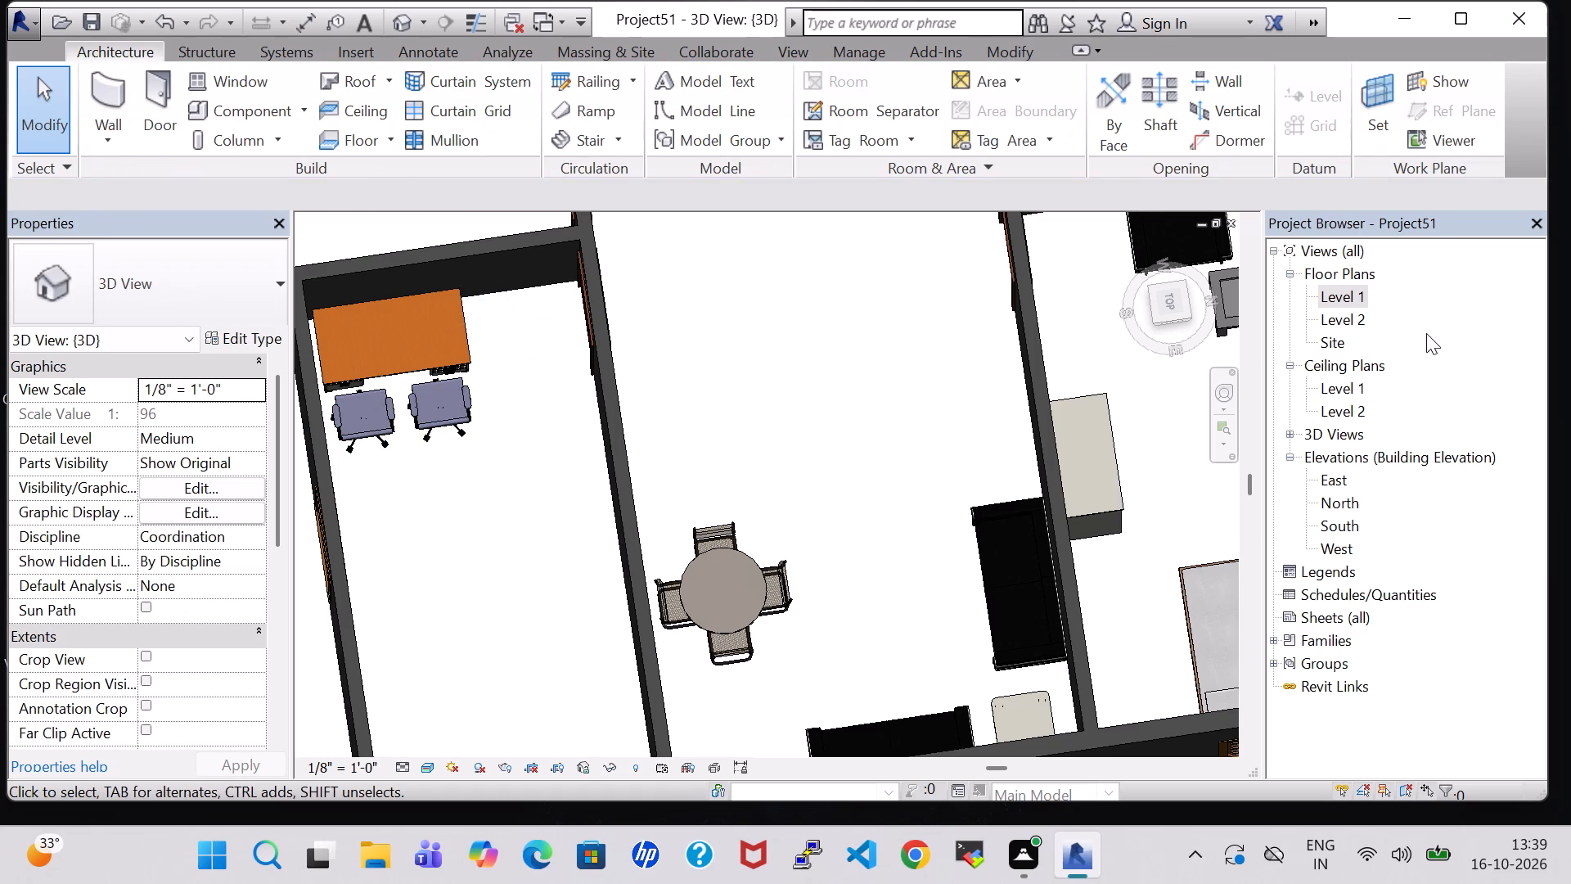
# In the Level 1 floor plan, load the Table-Ellipse family from the Furniture Tables library for component placement.
pyautogui.doubleClick(1345, 300)
pyautogui.scroll(-4, 889, 471)
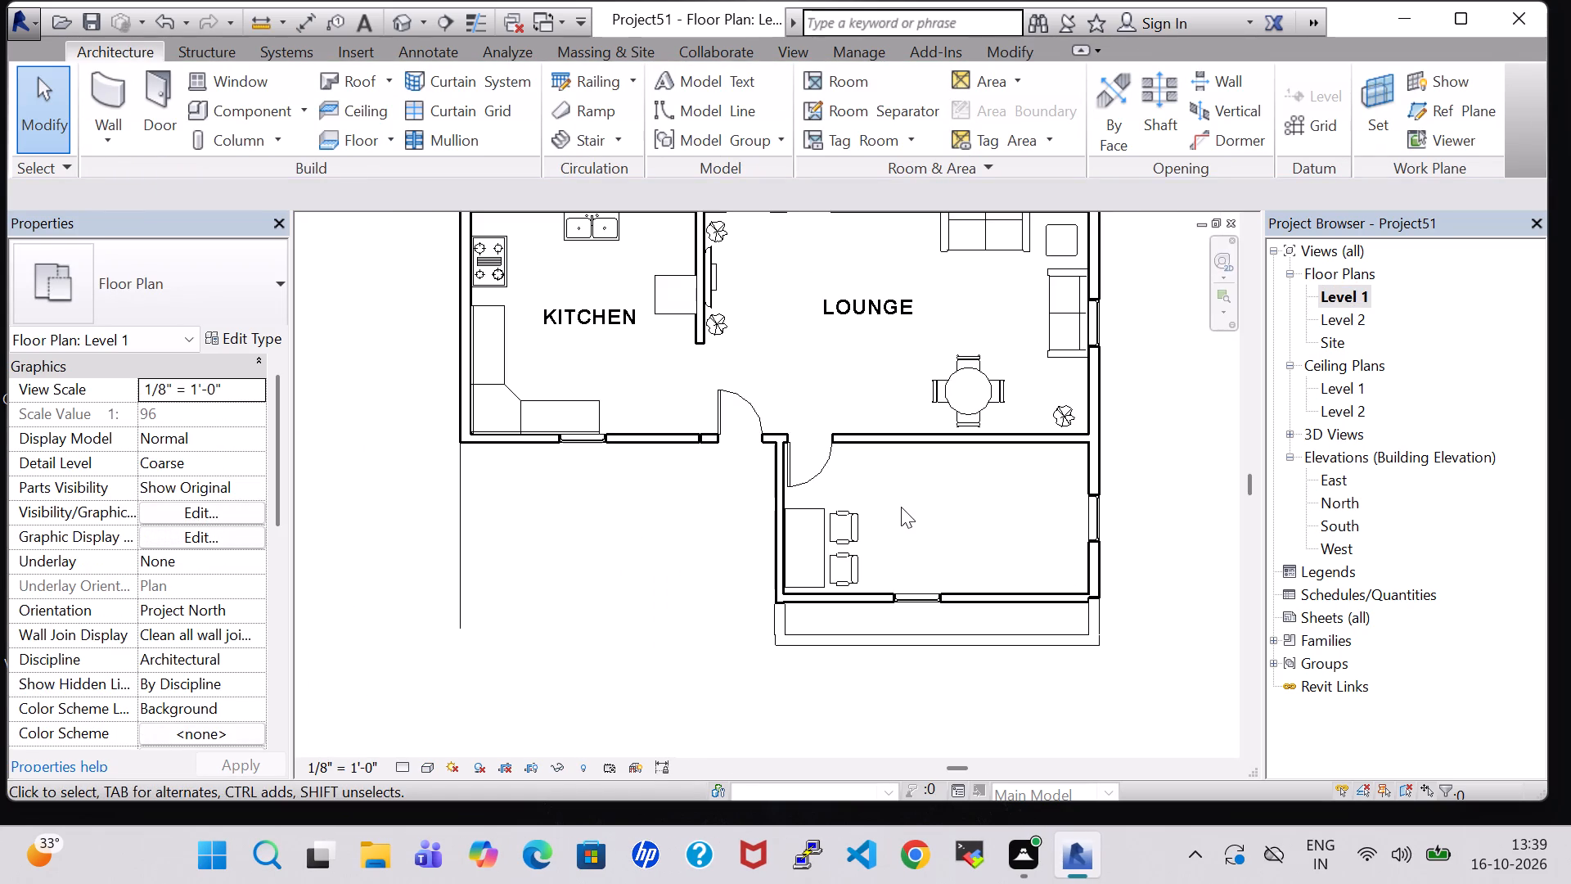
pyautogui.click(249, 107)
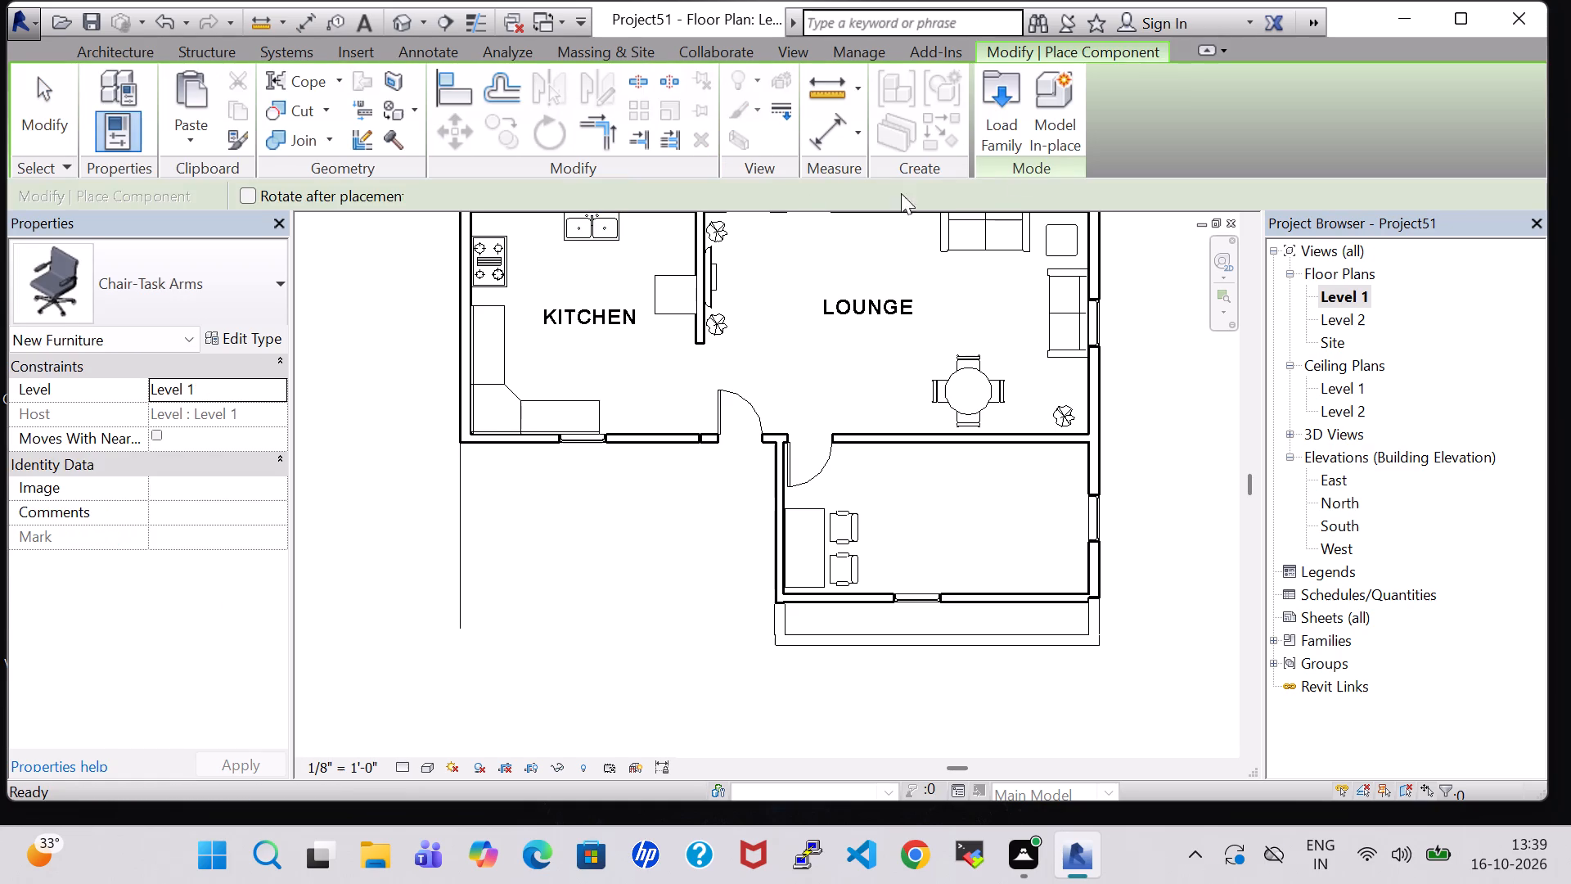
pyautogui.click(1005, 102)
pyautogui.doubleClick(907, 530)
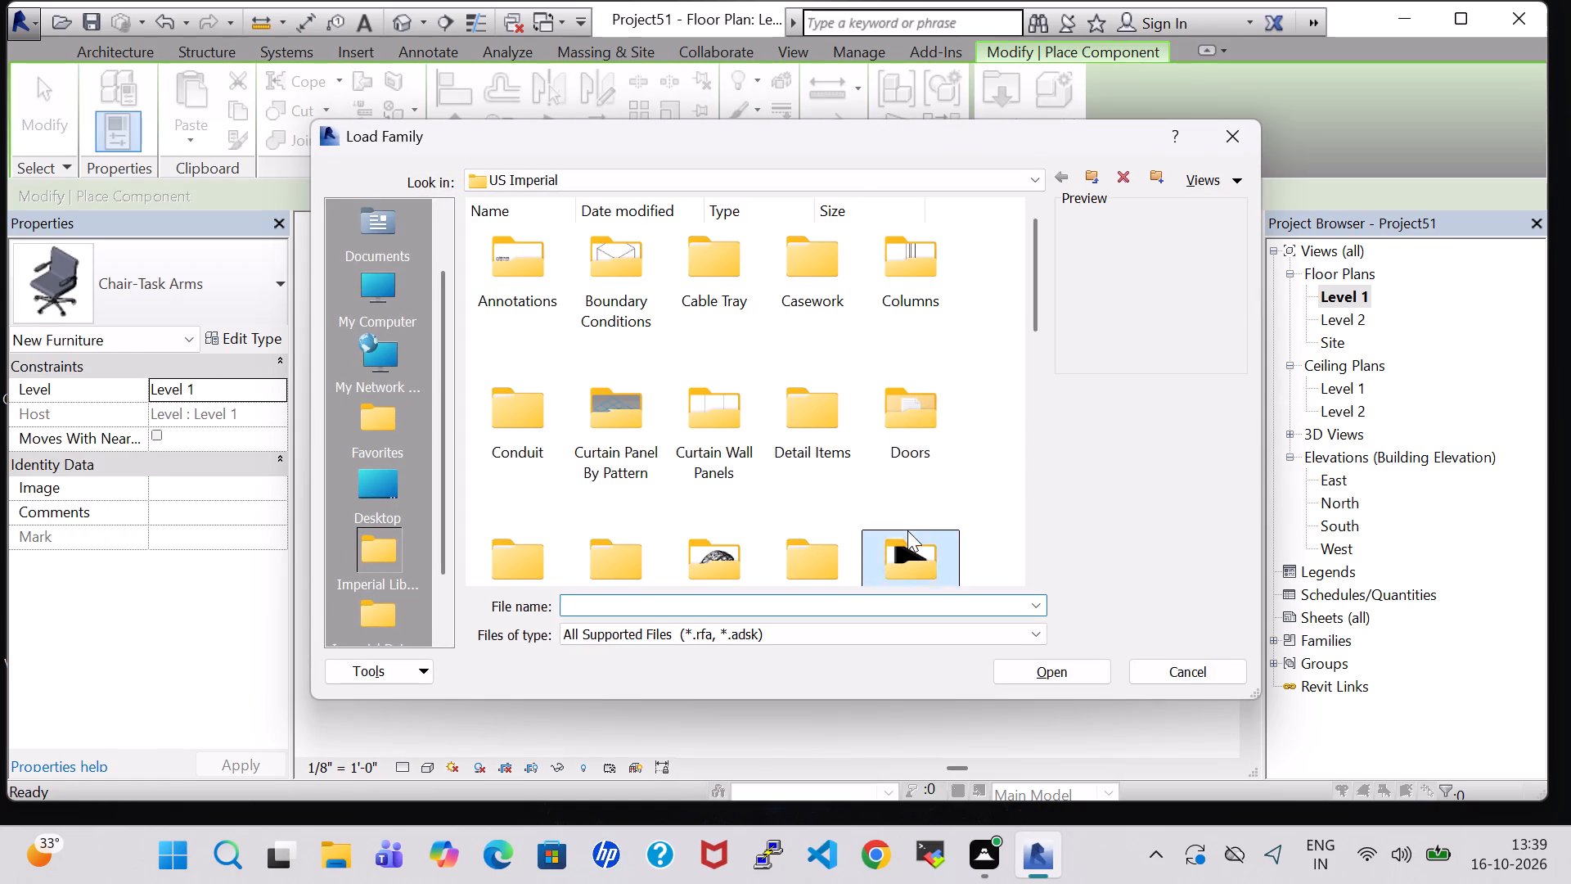
pyautogui.doubleClick(814, 278)
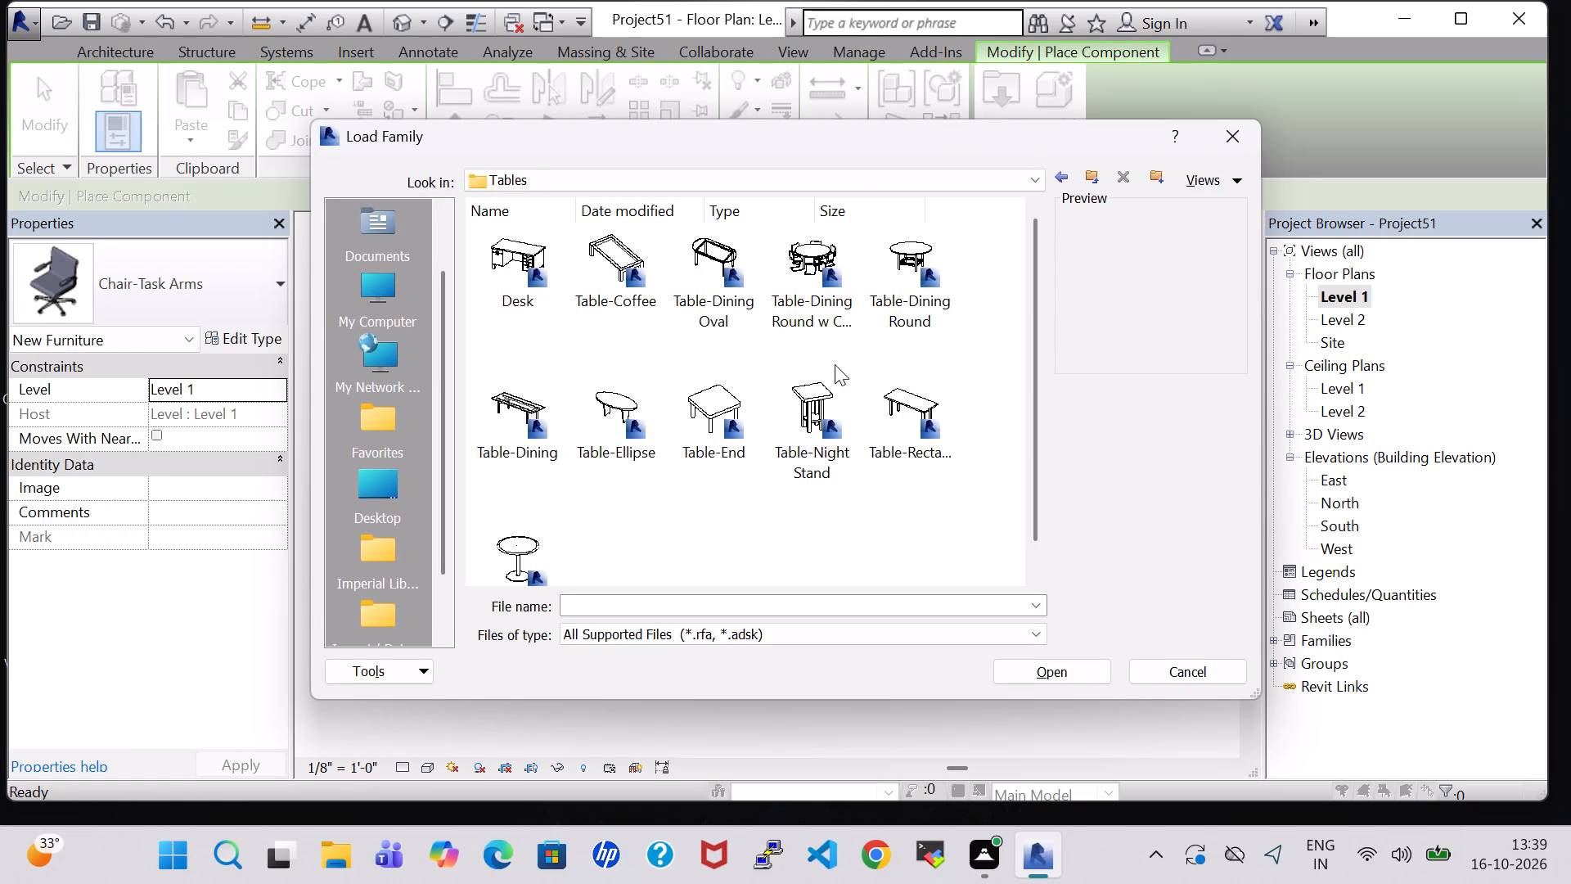
pyautogui.click(649, 390)
pyautogui.click(1083, 674)
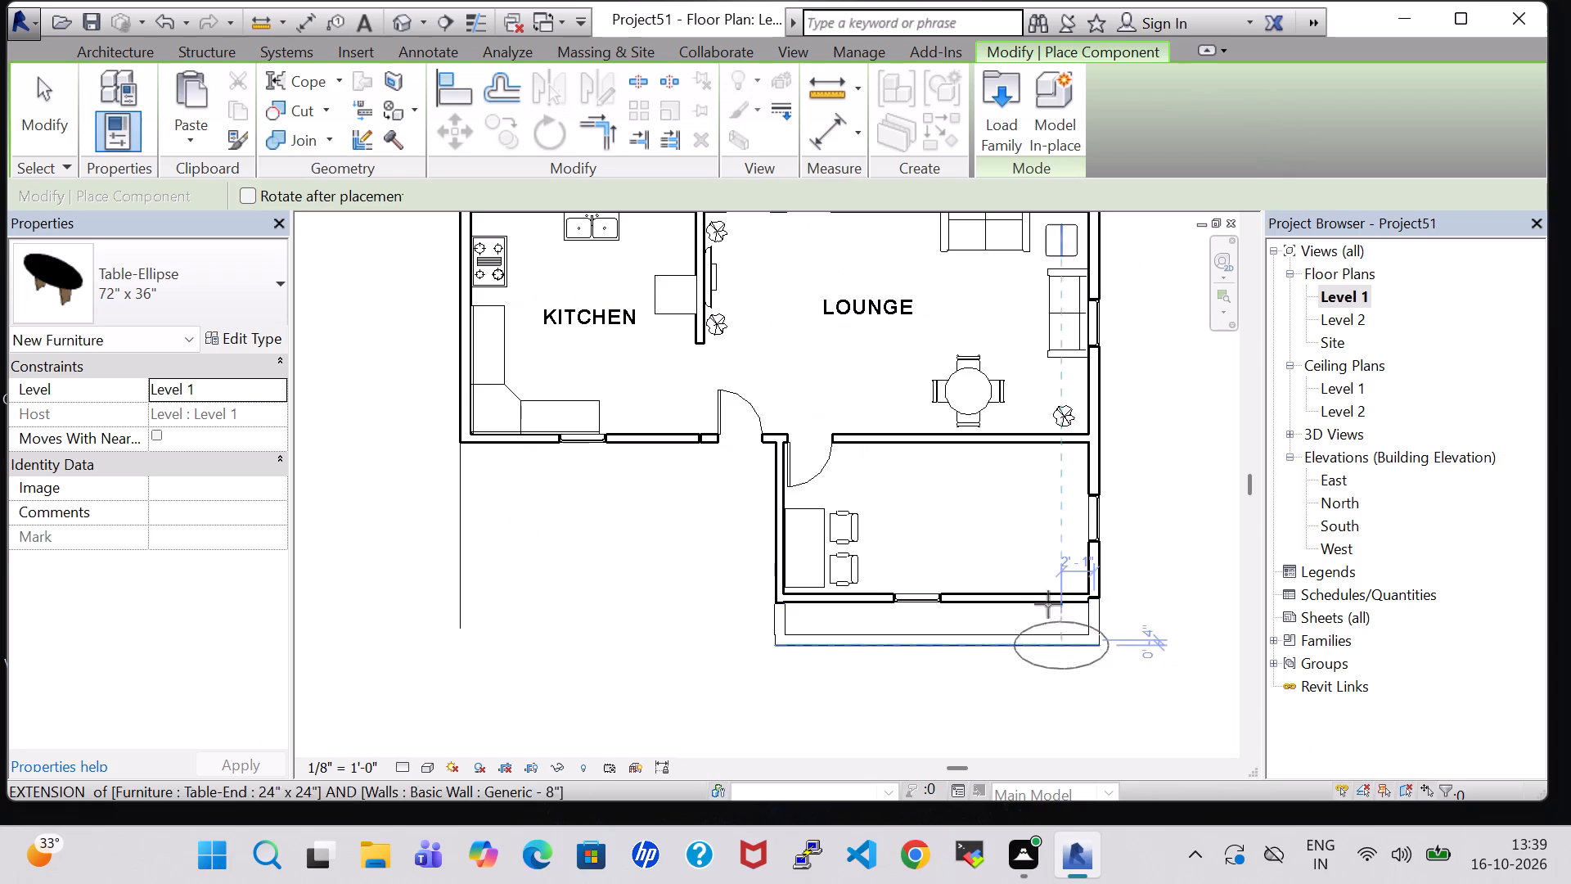
# Place a 60" x 48" Table-Ellipse, rotated 90 degrees, in the room's east part, about 14' from the west wall and 5' from the north wall.
pyautogui.click(224, 333)
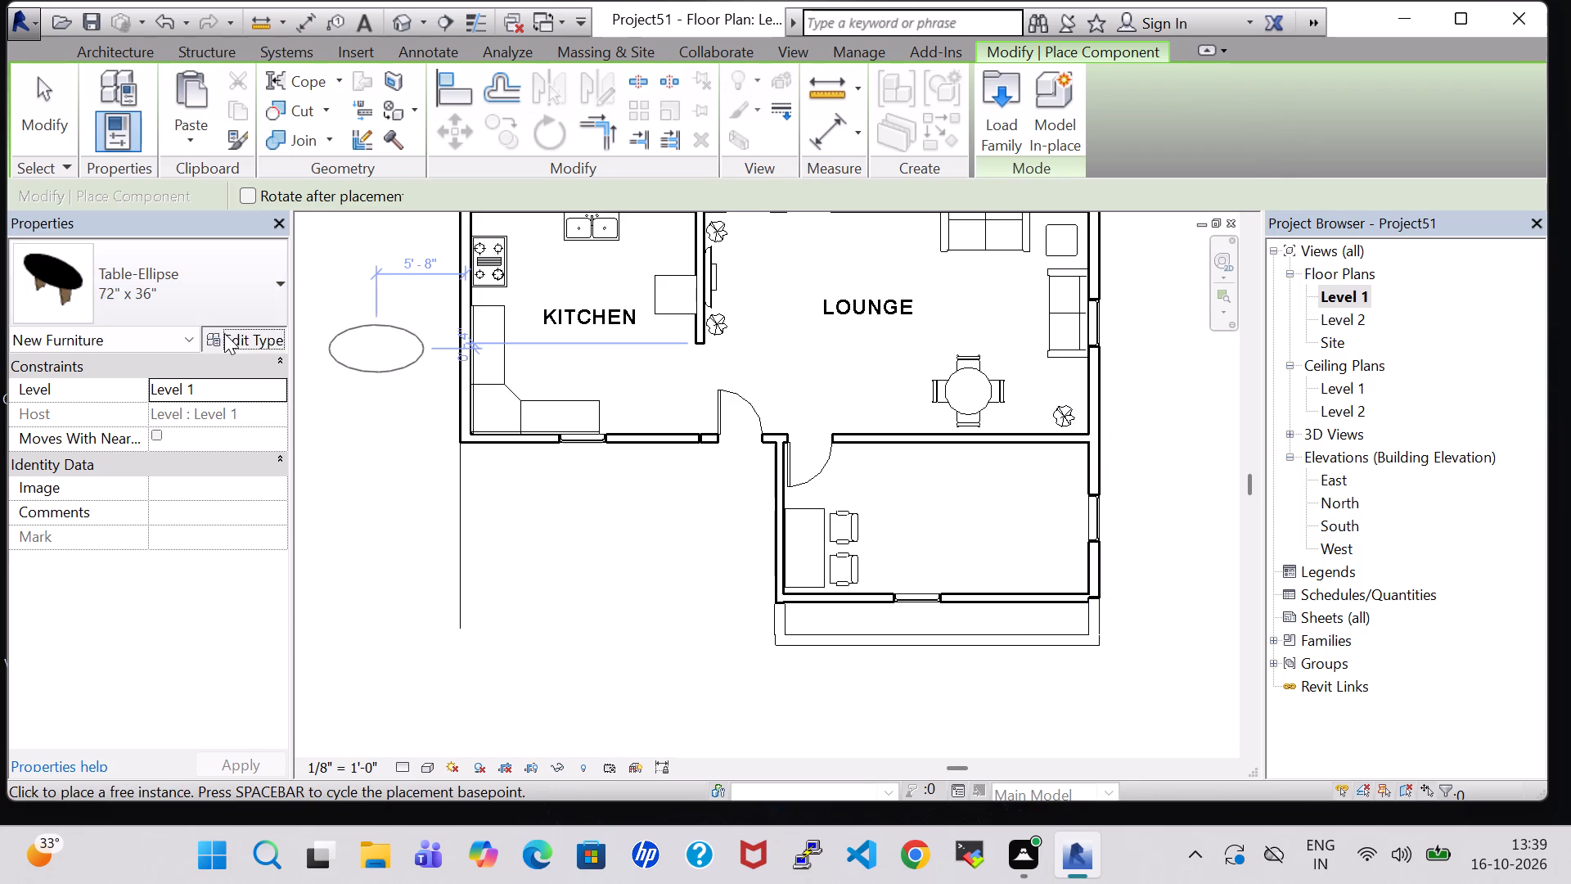
pyautogui.click(1038, 207)
pyautogui.click(1025, 225)
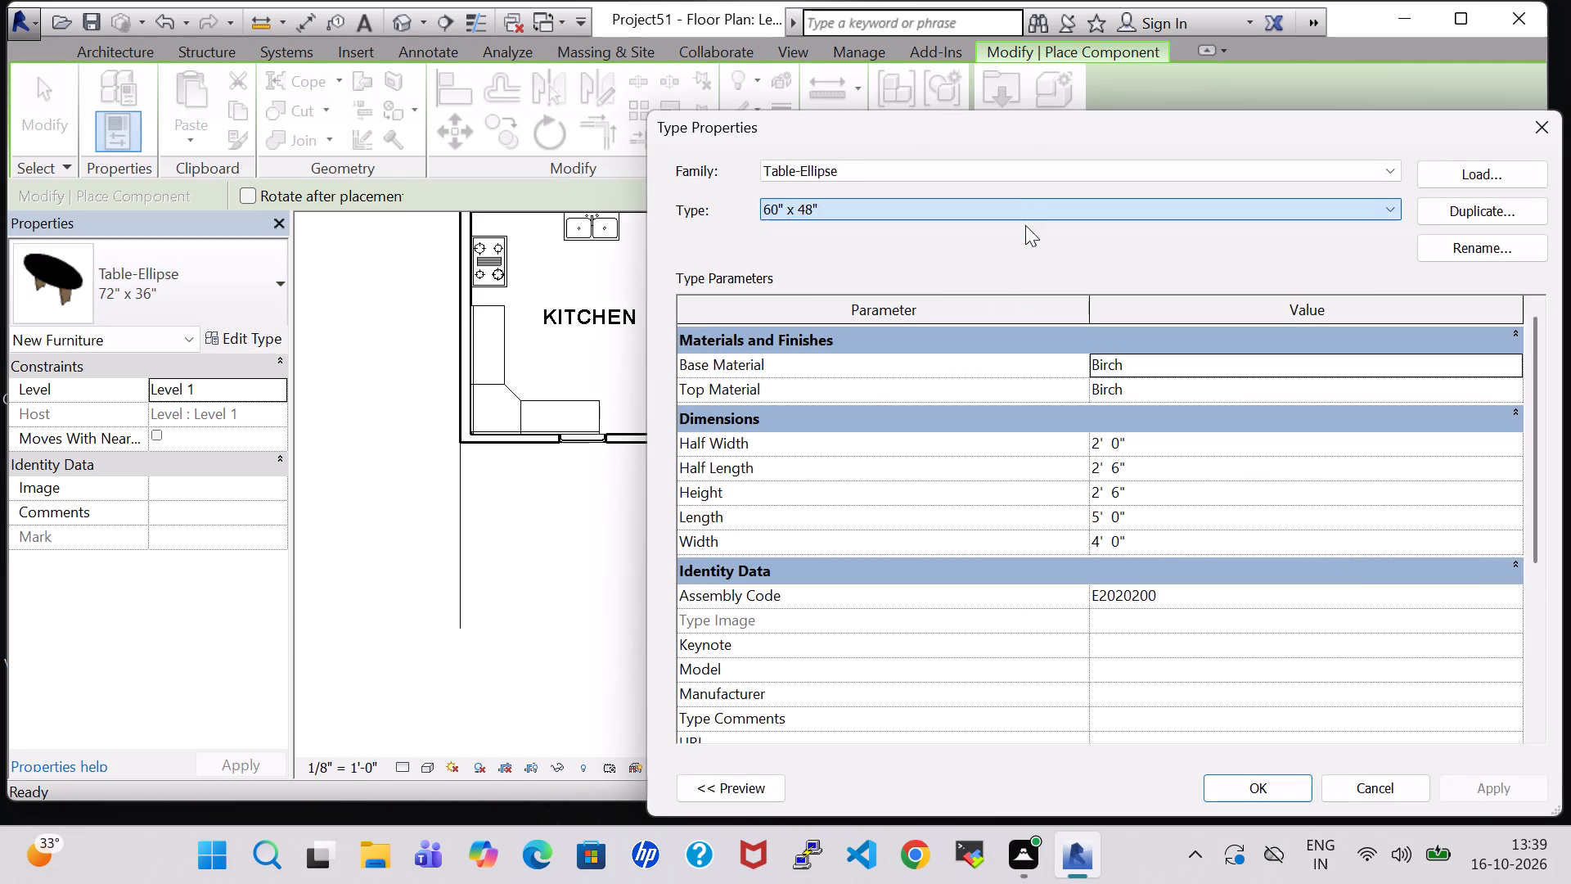
pyautogui.click(1262, 792)
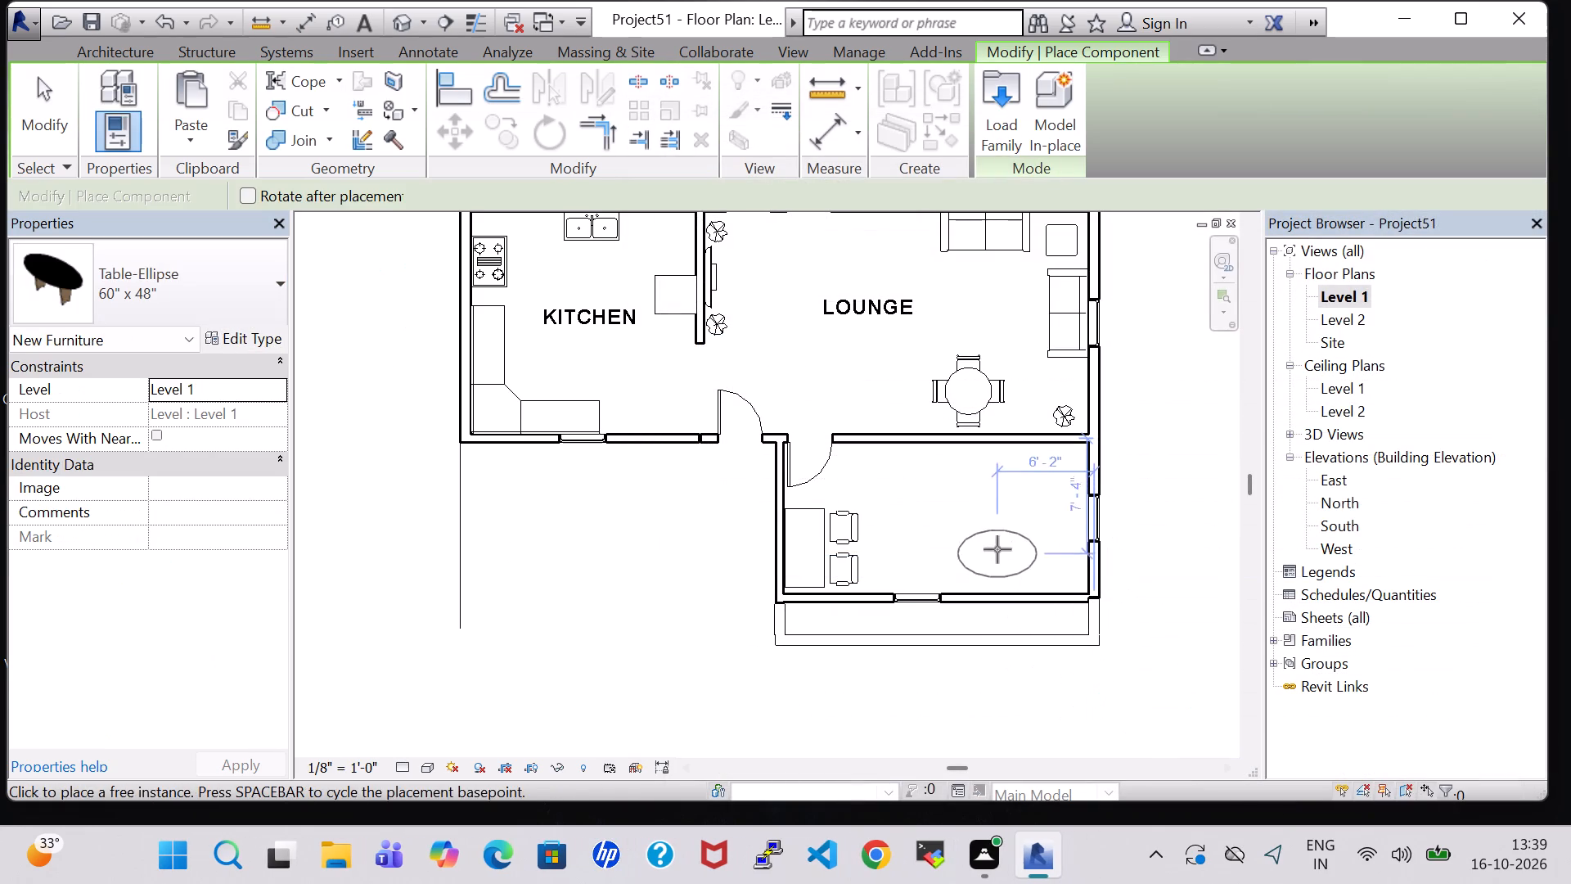
pyautogui.press('space')
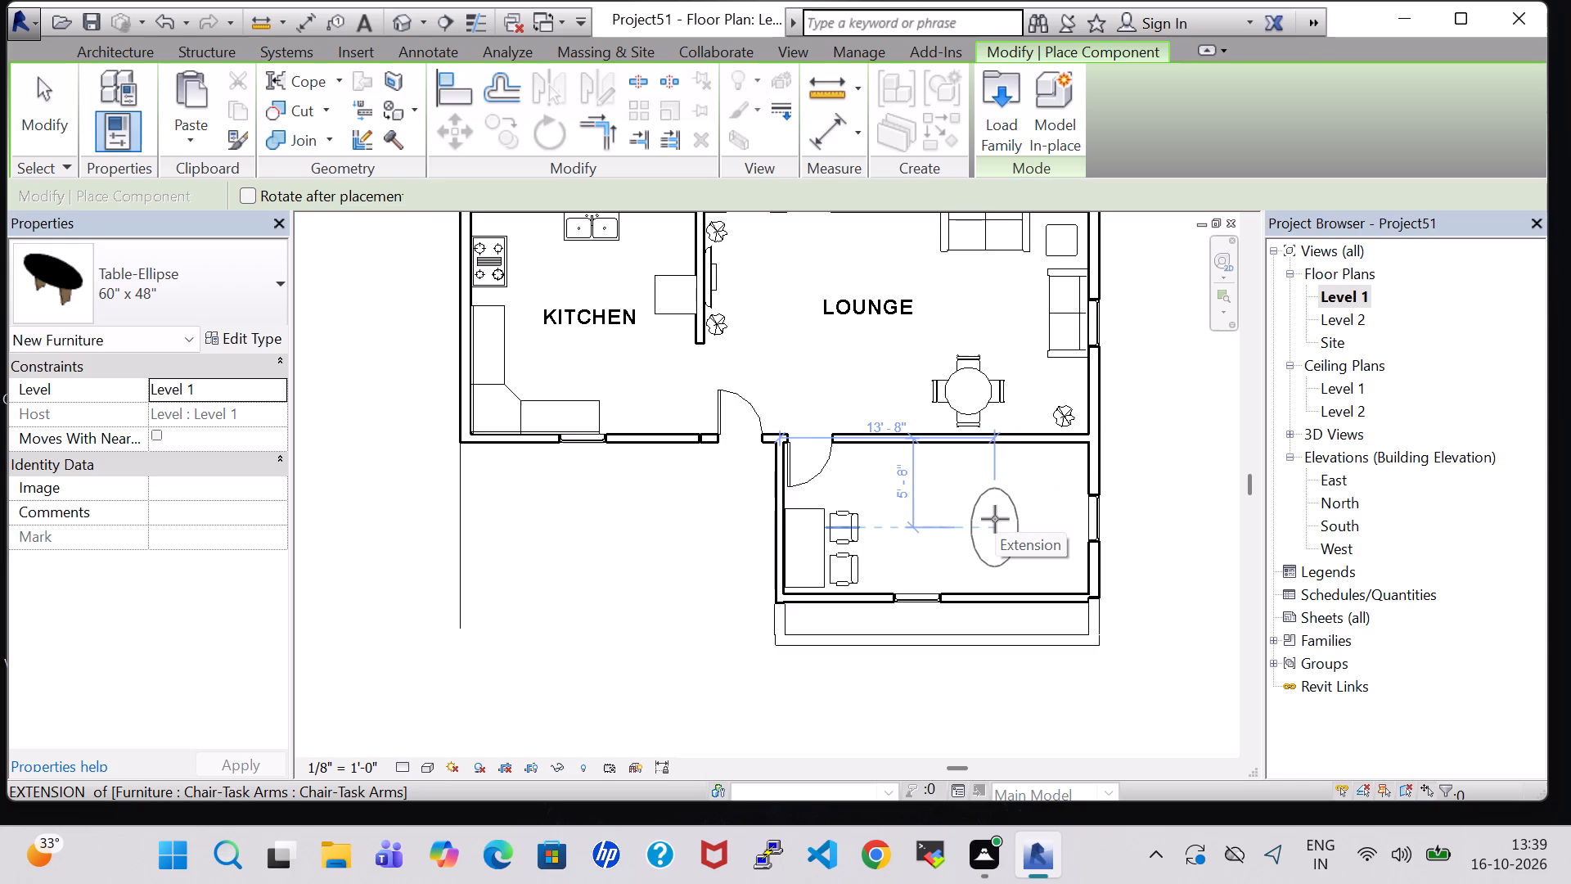
pyautogui.scroll(2, 995, 519)
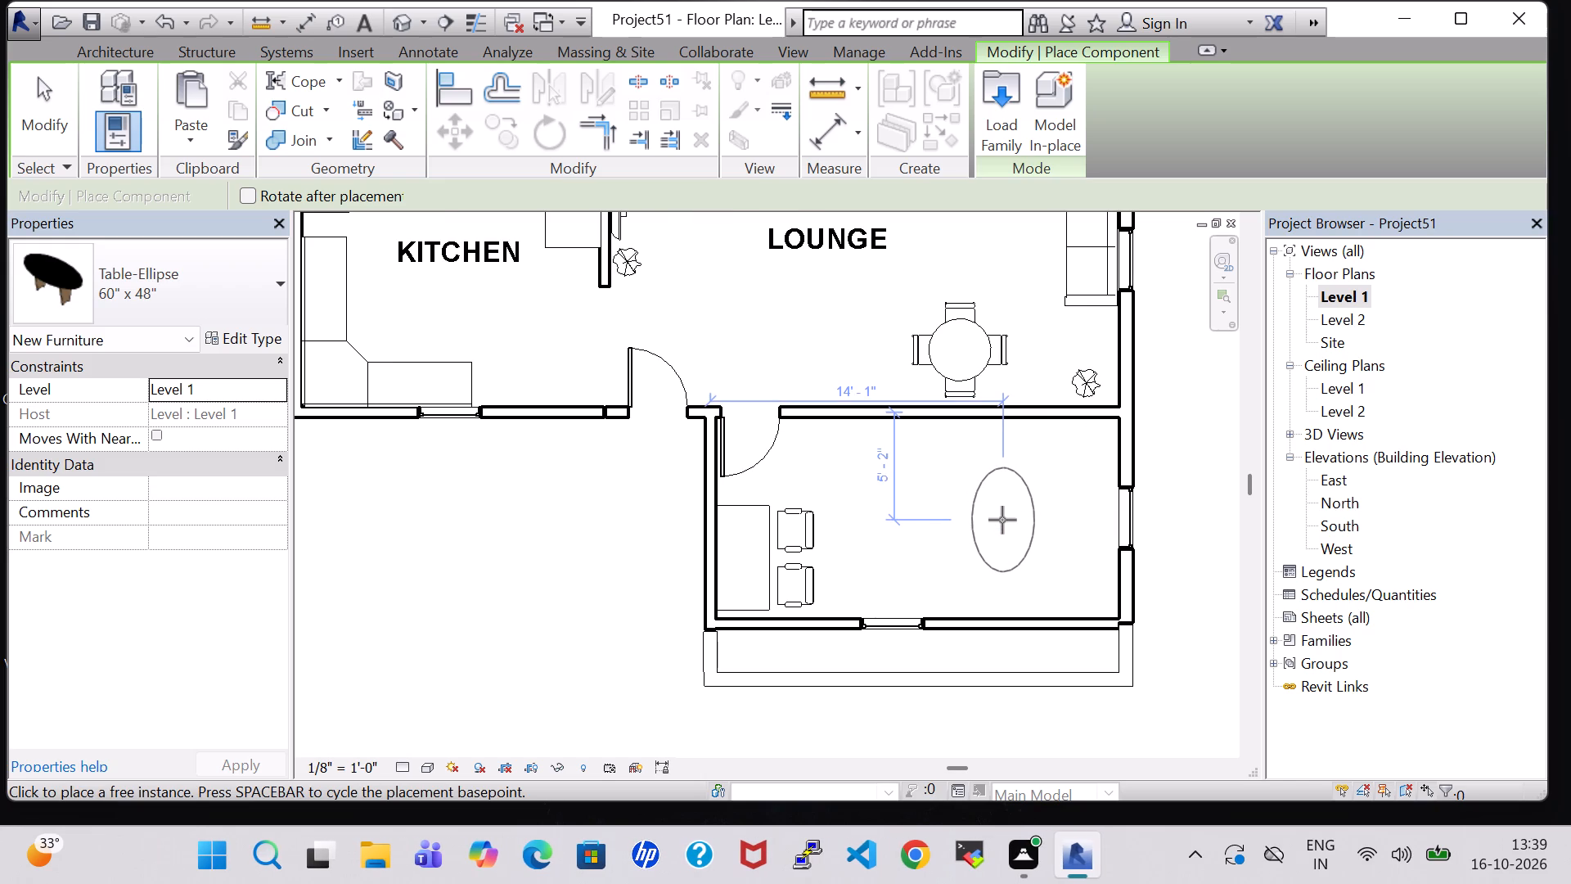
pyautogui.click(1002, 520)
pyautogui.press('Escape')
pyautogui.press('Escape')
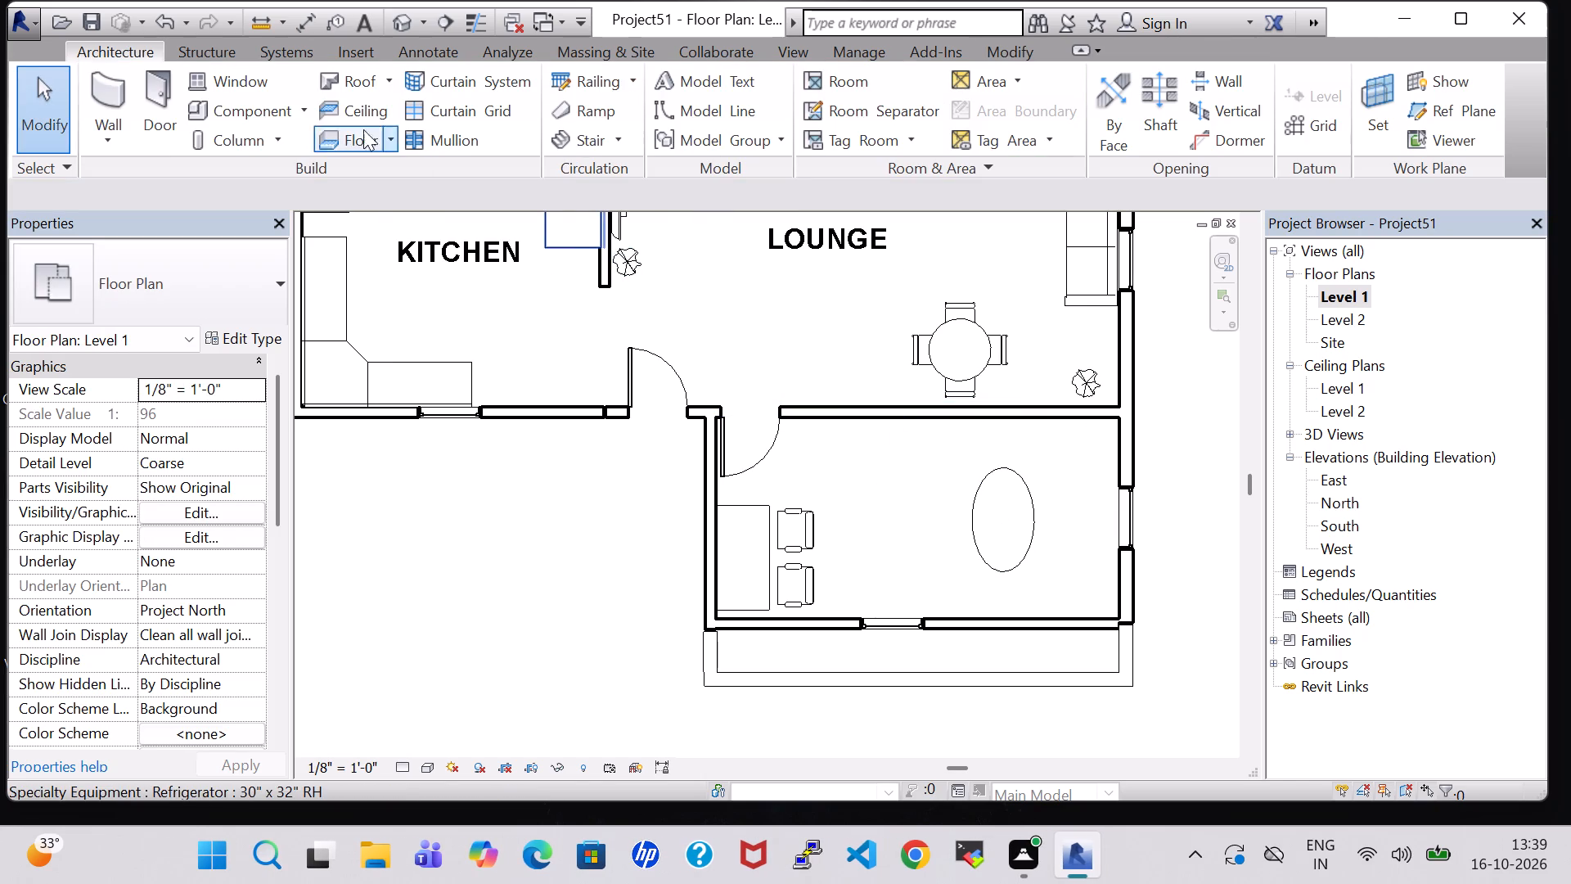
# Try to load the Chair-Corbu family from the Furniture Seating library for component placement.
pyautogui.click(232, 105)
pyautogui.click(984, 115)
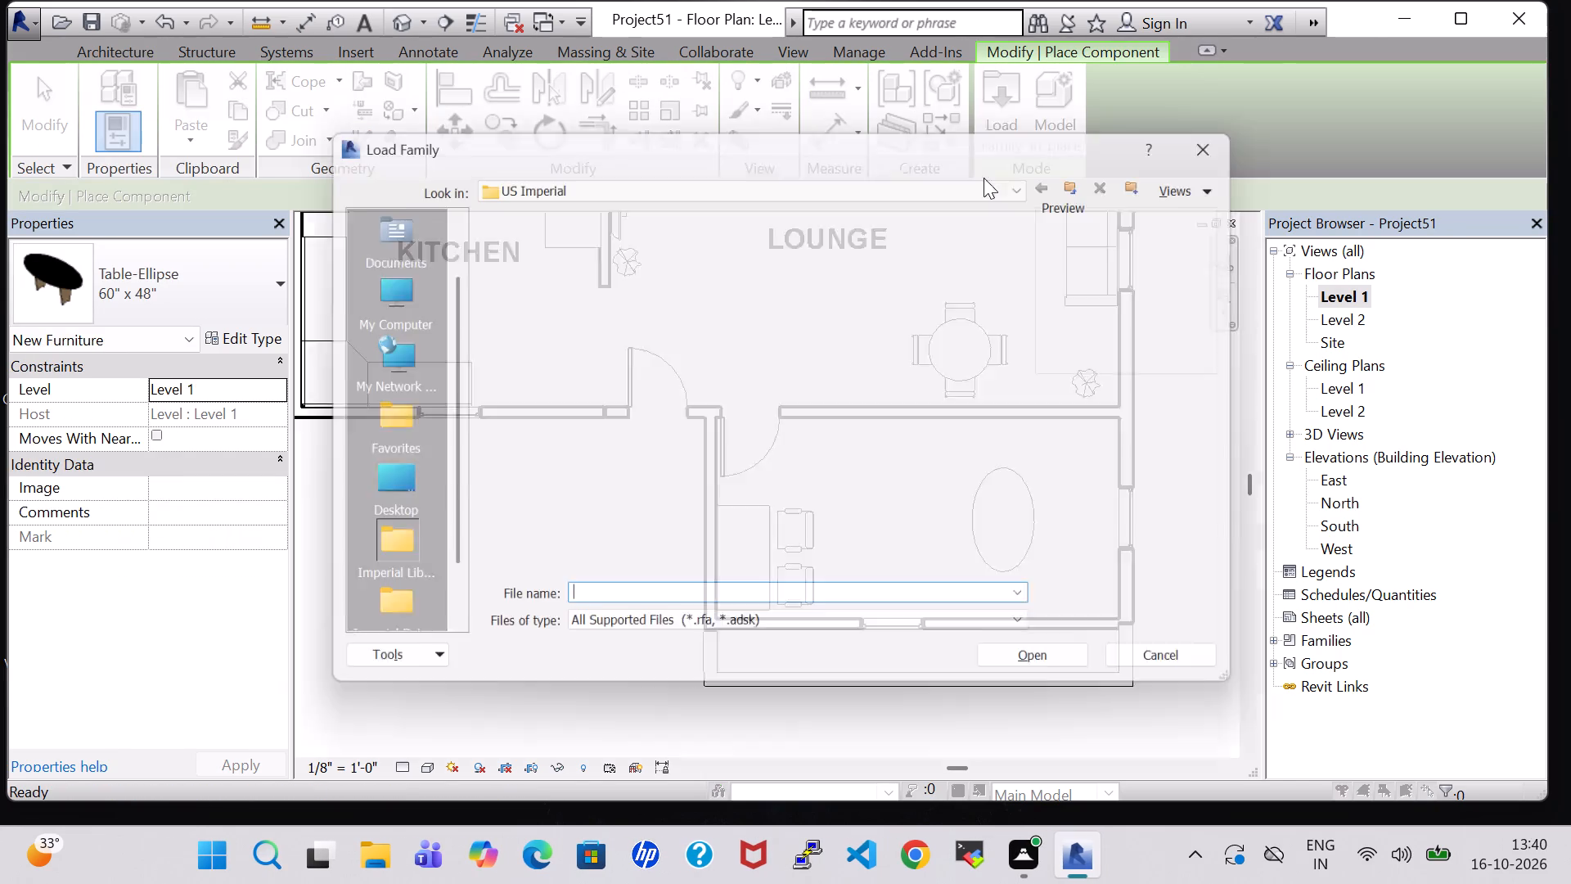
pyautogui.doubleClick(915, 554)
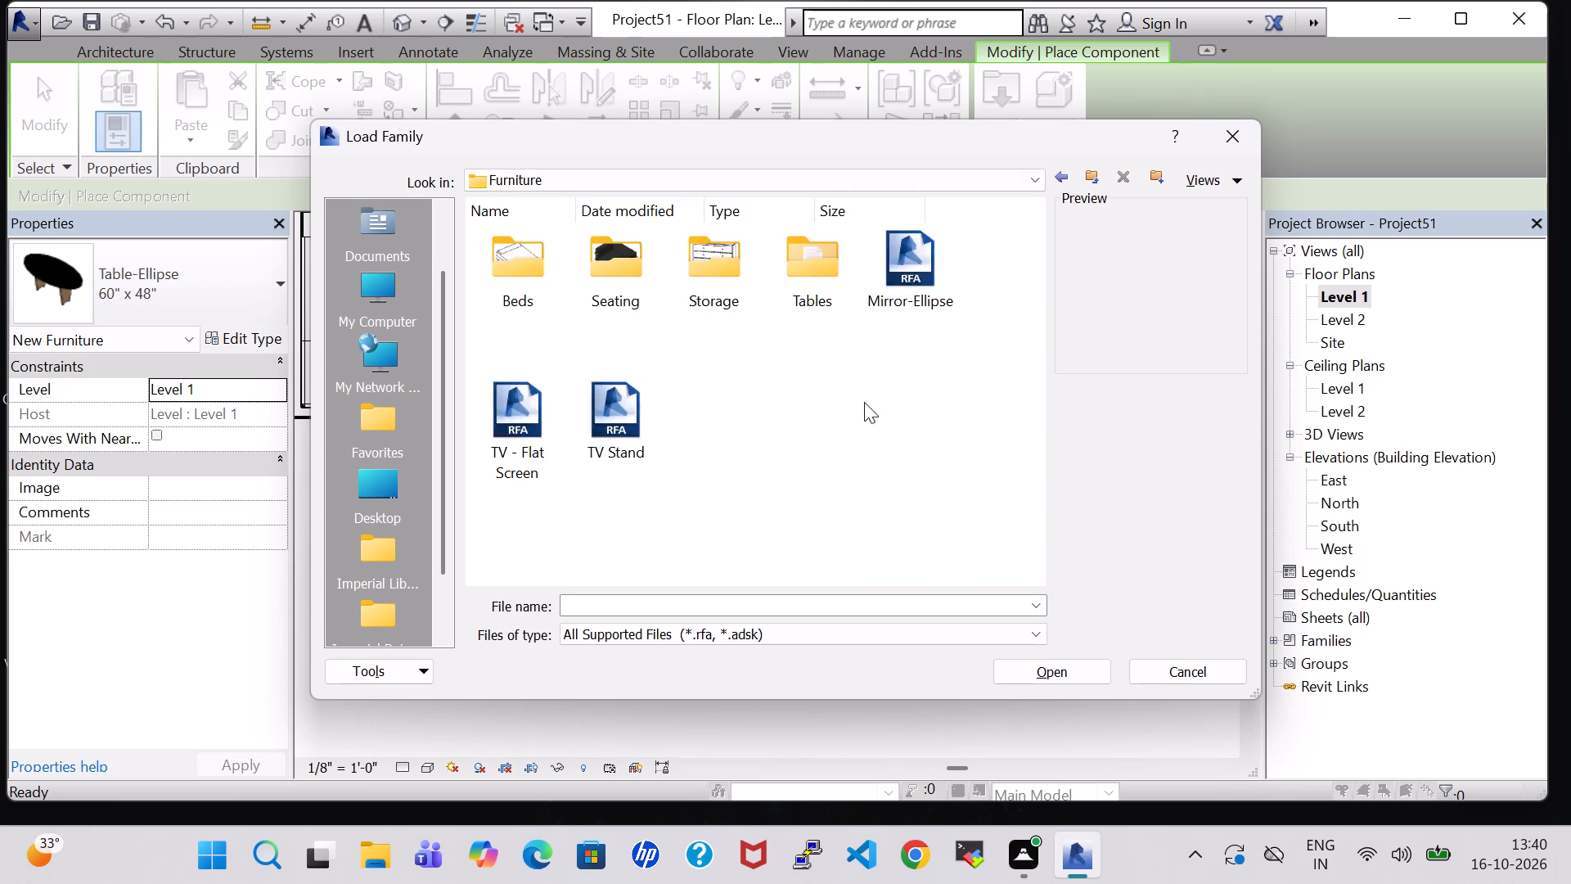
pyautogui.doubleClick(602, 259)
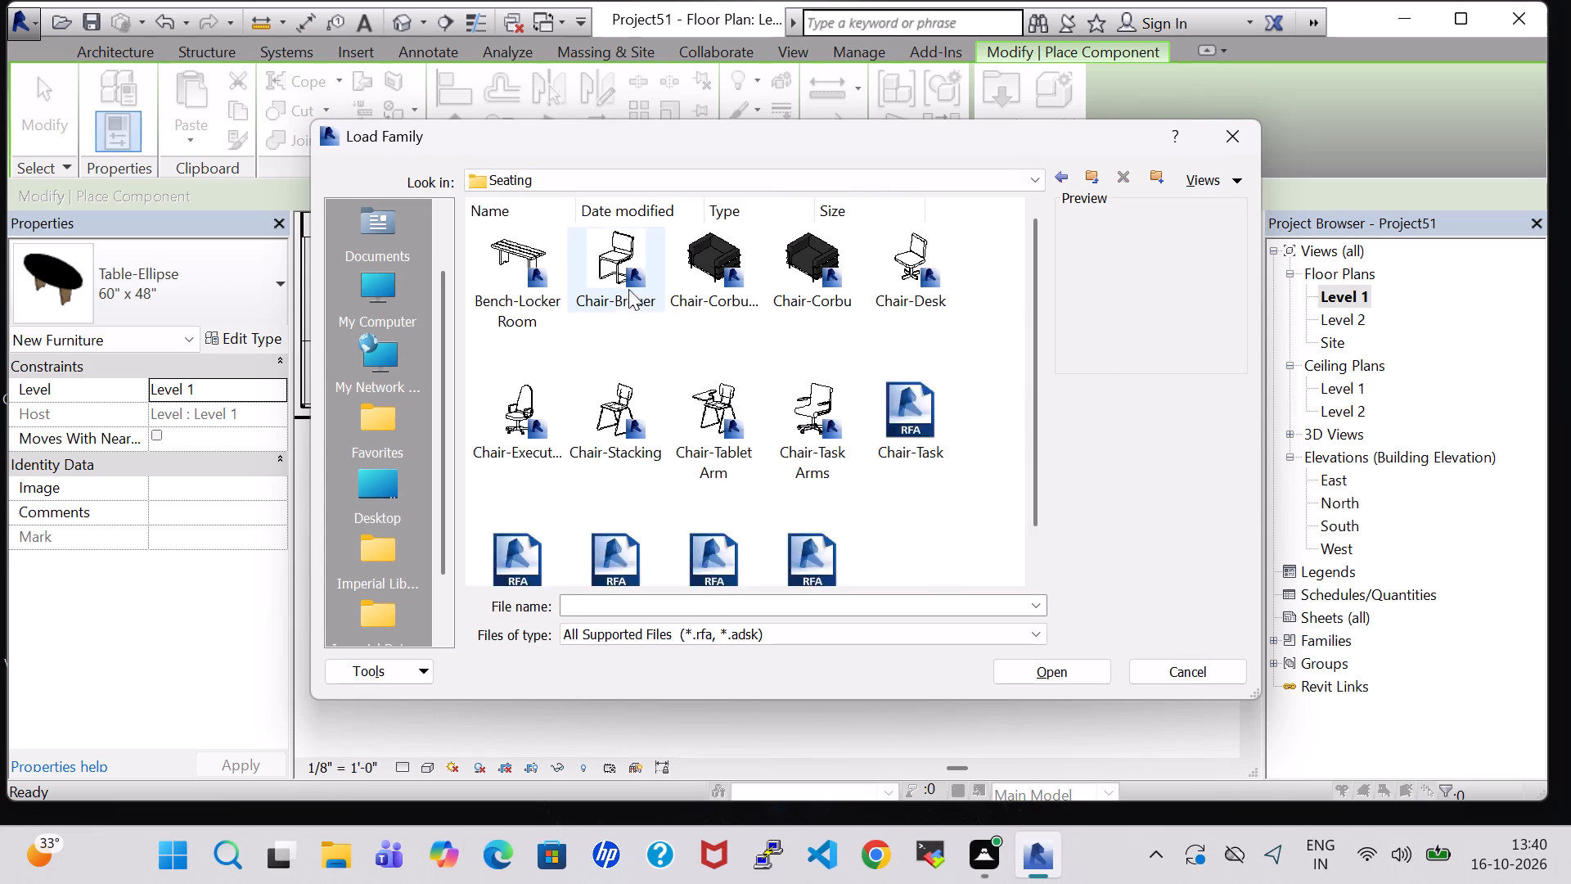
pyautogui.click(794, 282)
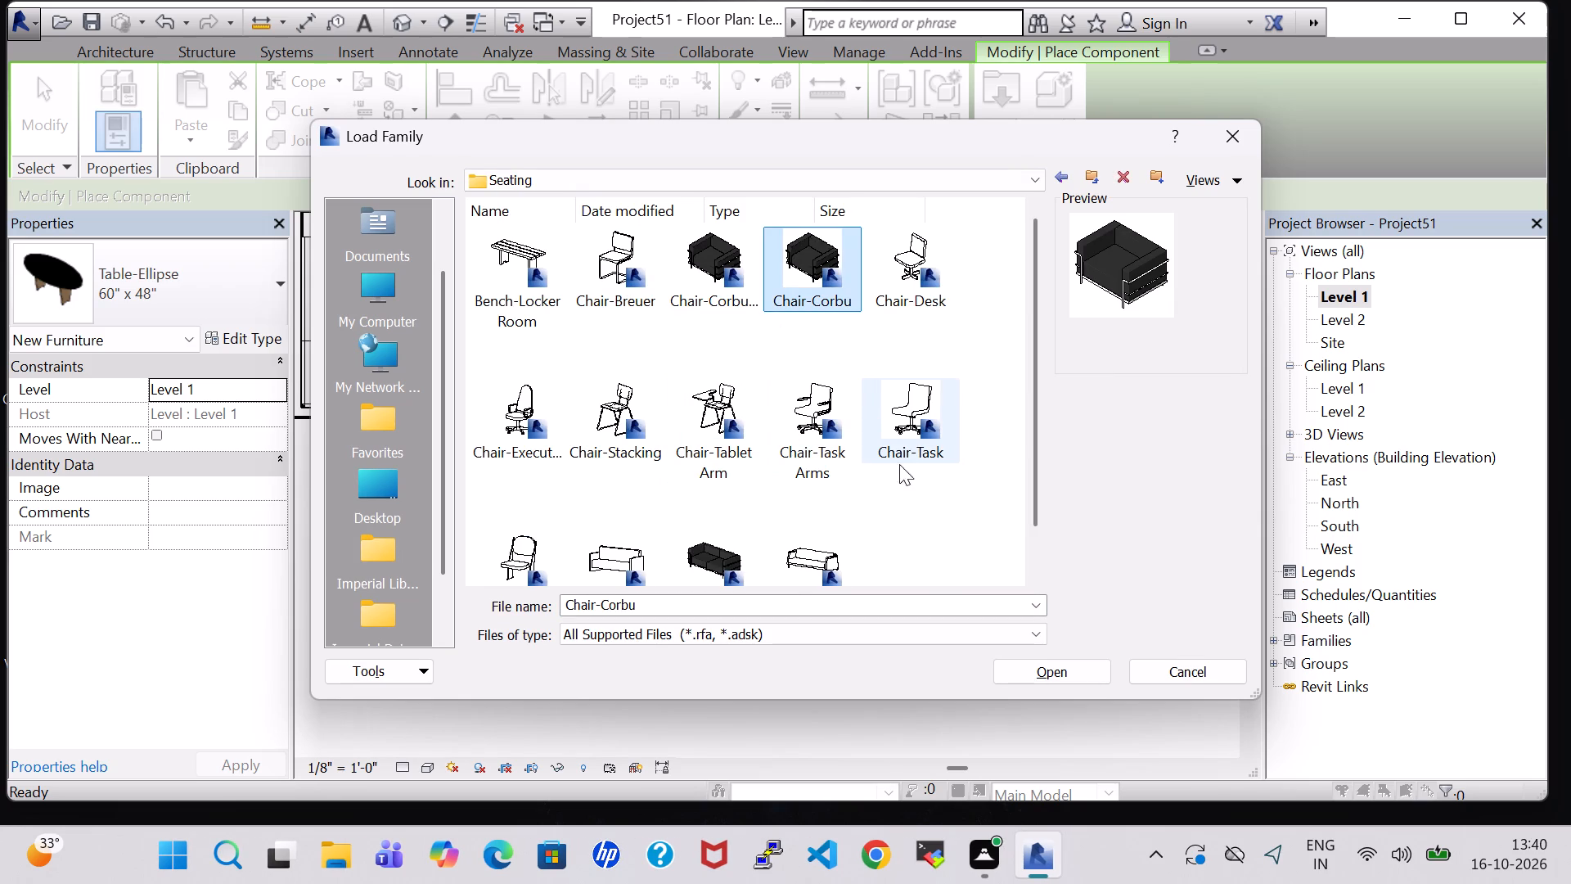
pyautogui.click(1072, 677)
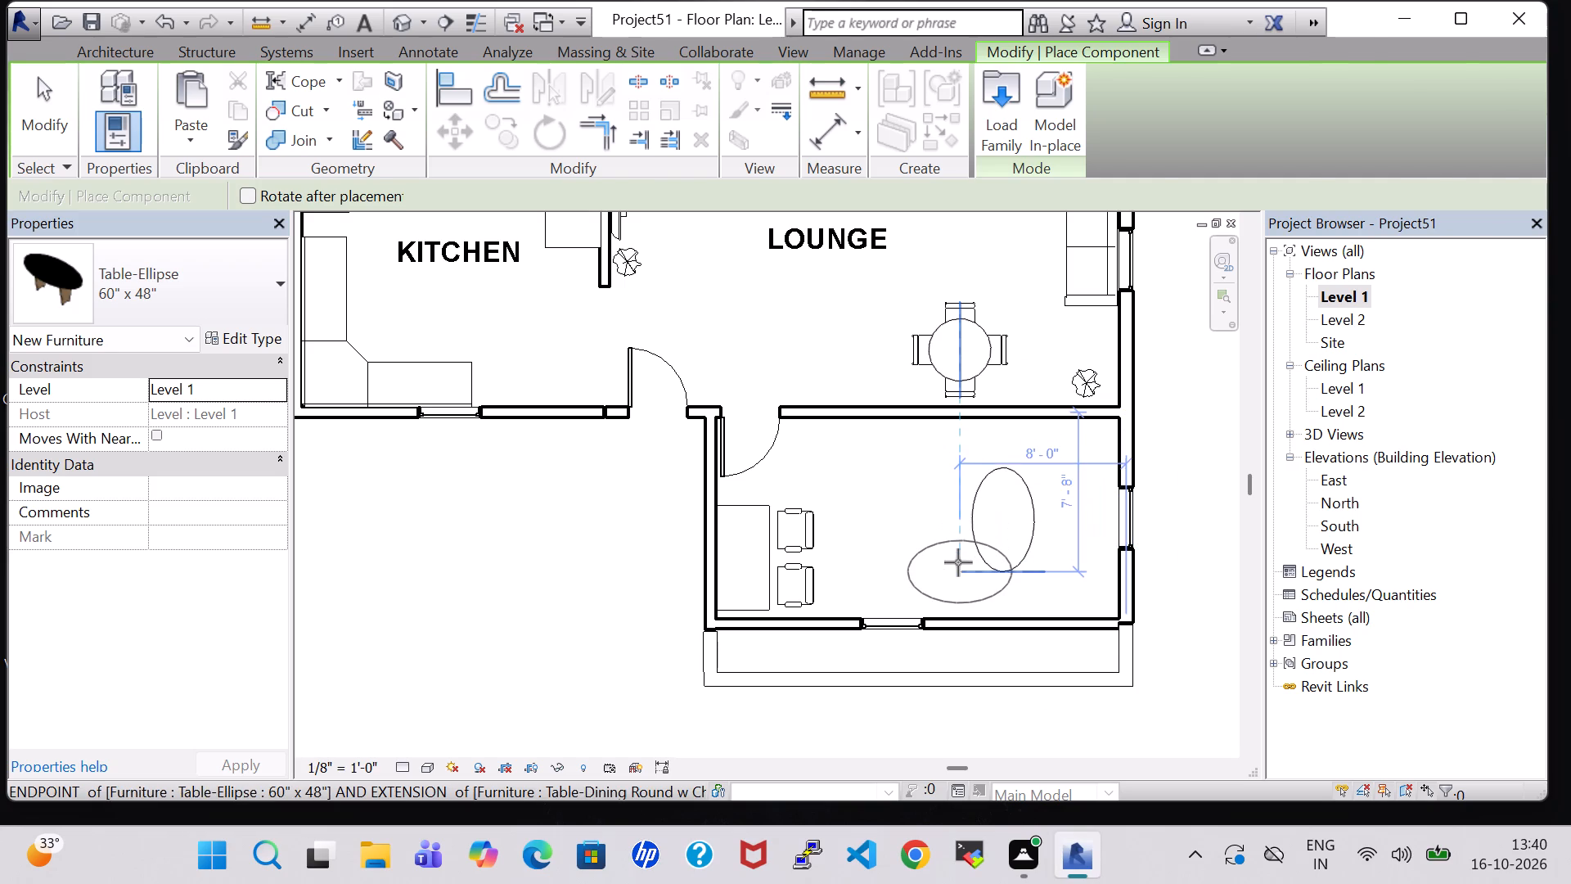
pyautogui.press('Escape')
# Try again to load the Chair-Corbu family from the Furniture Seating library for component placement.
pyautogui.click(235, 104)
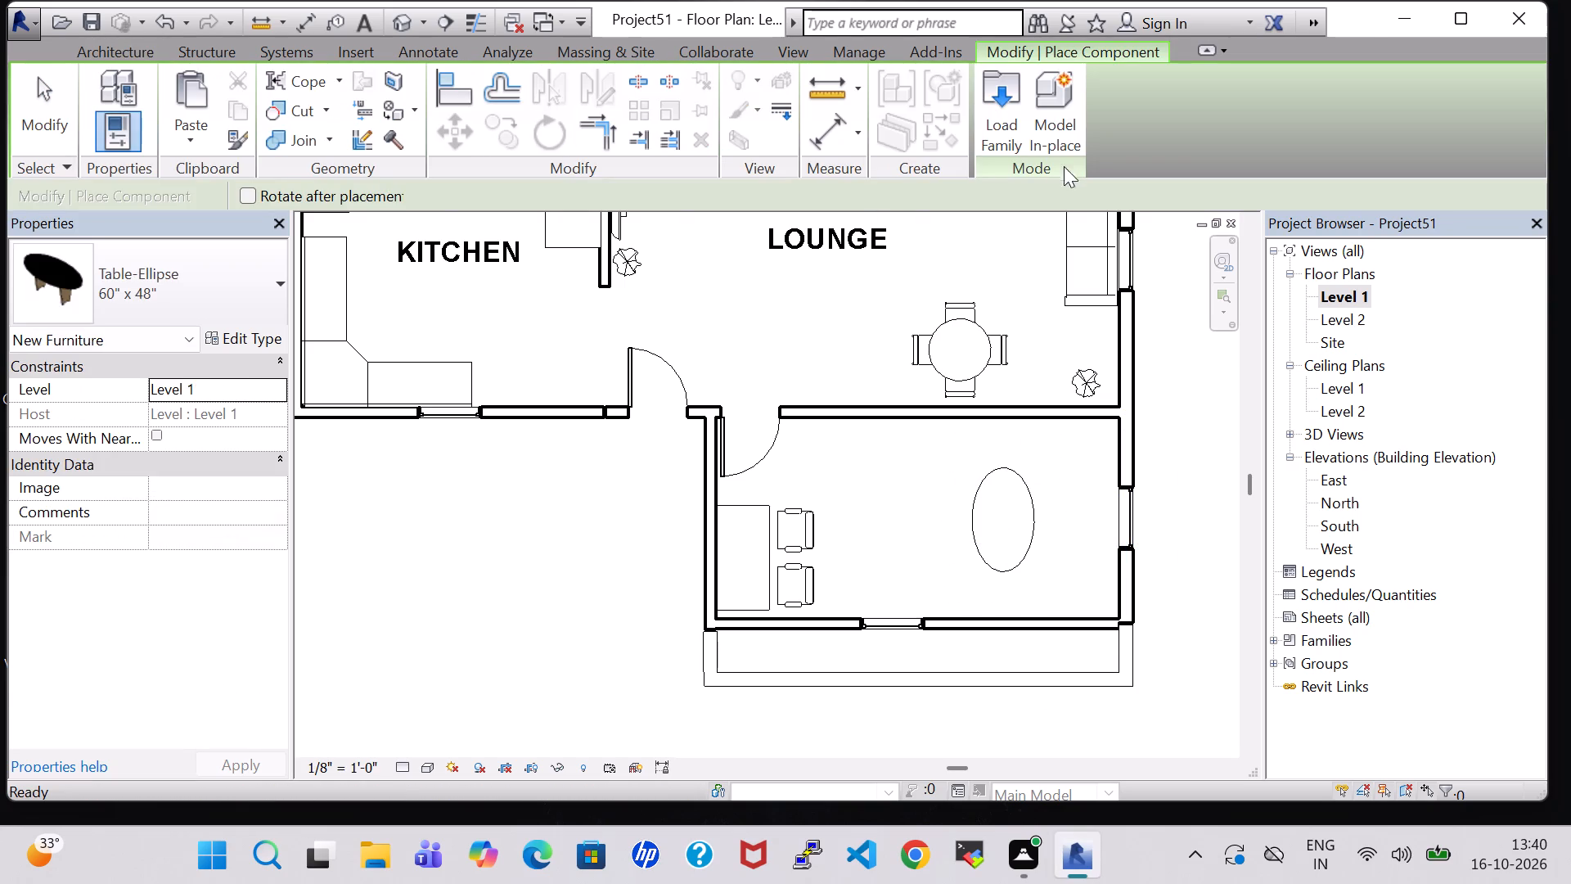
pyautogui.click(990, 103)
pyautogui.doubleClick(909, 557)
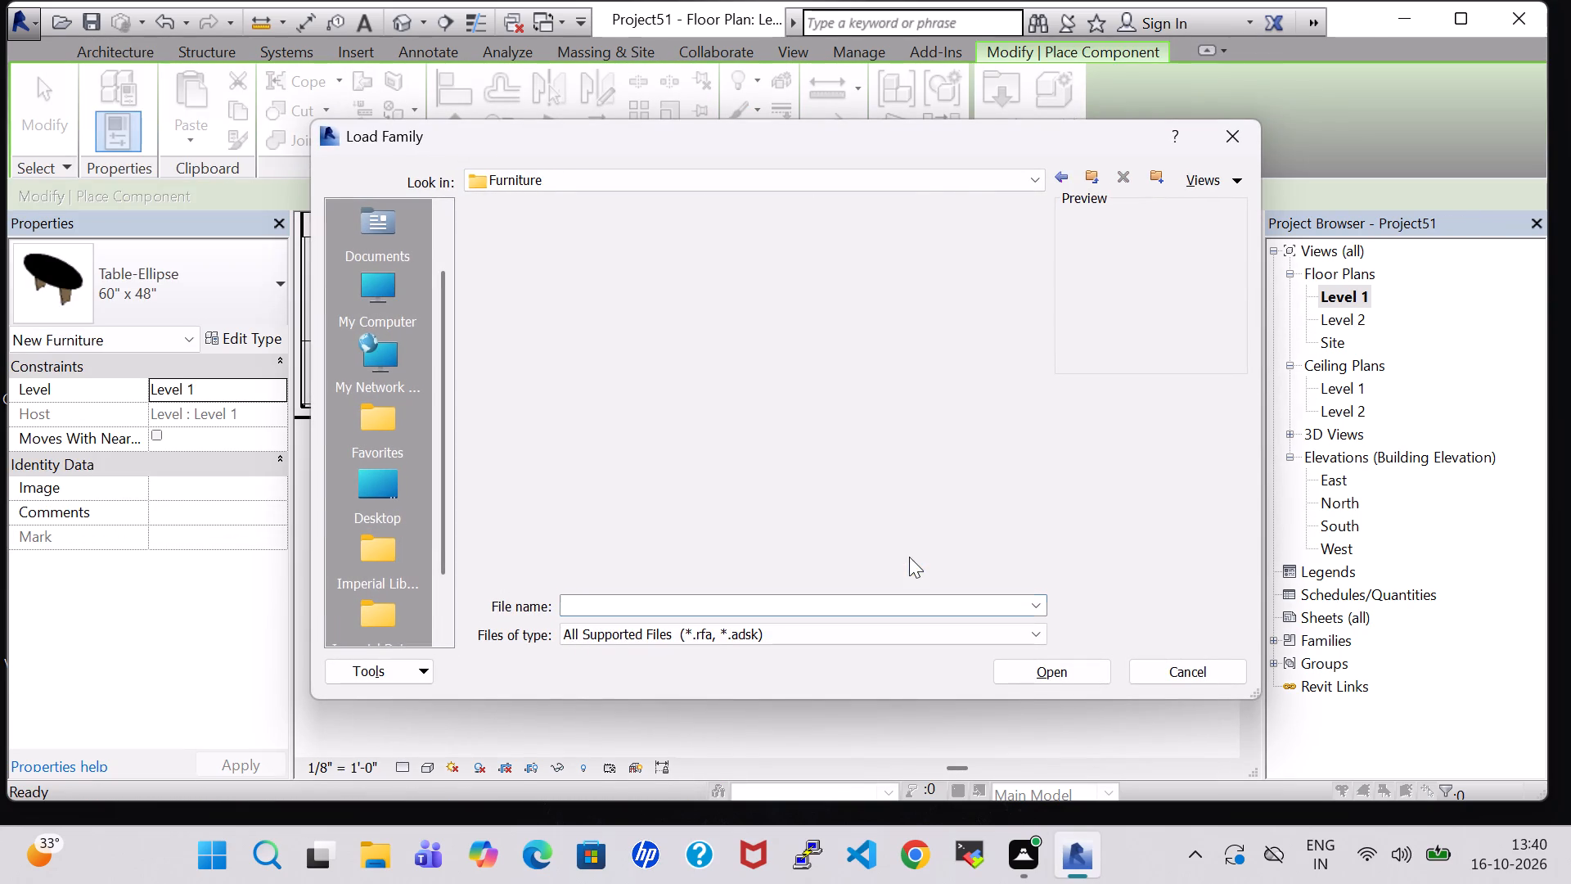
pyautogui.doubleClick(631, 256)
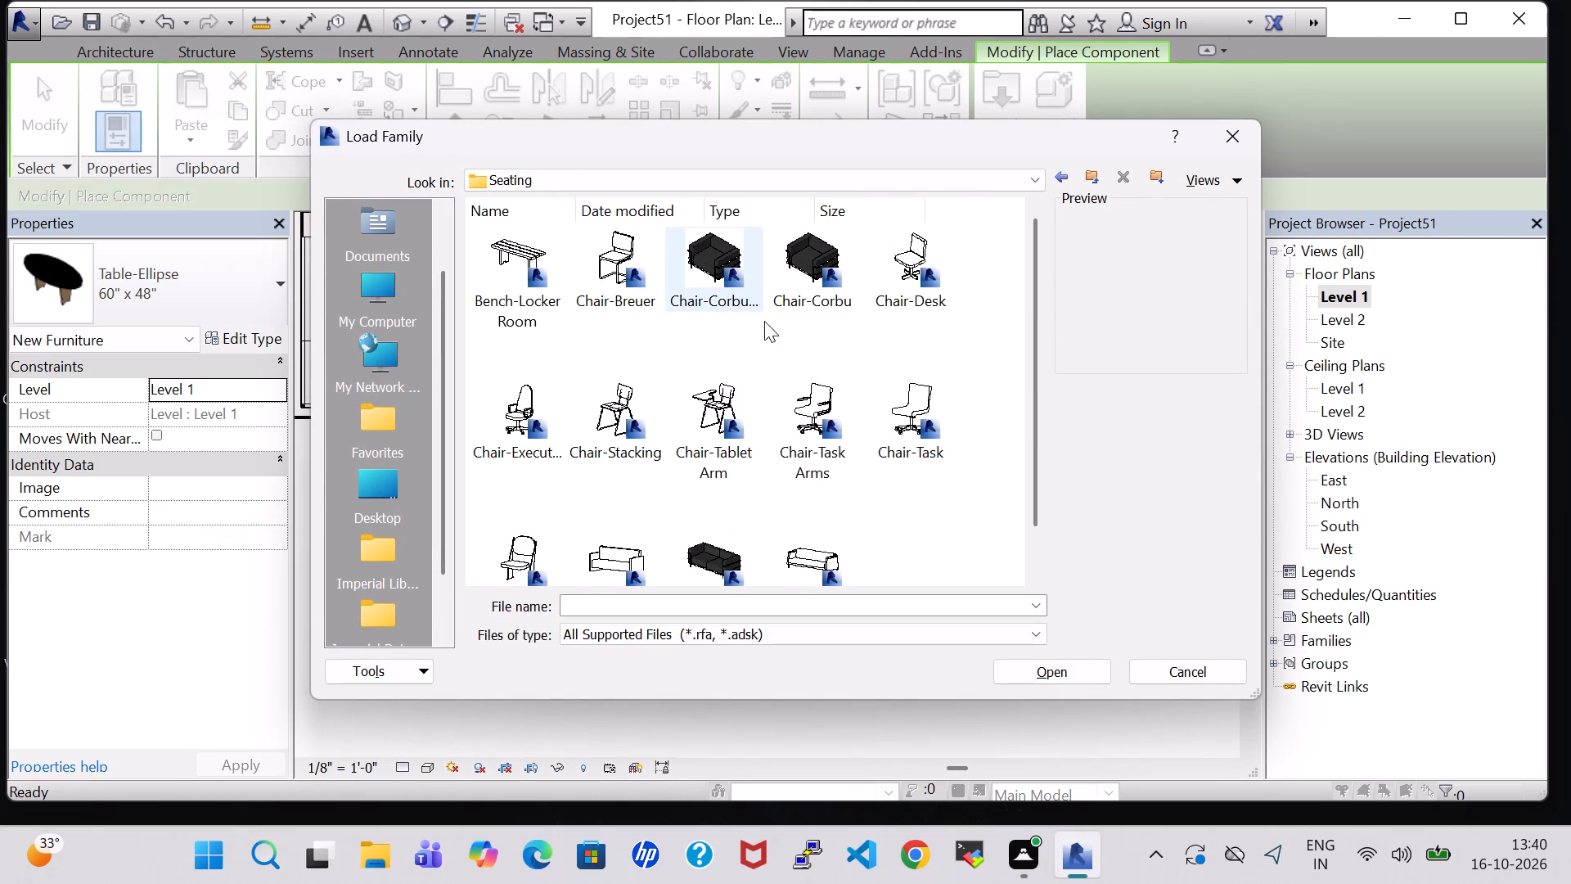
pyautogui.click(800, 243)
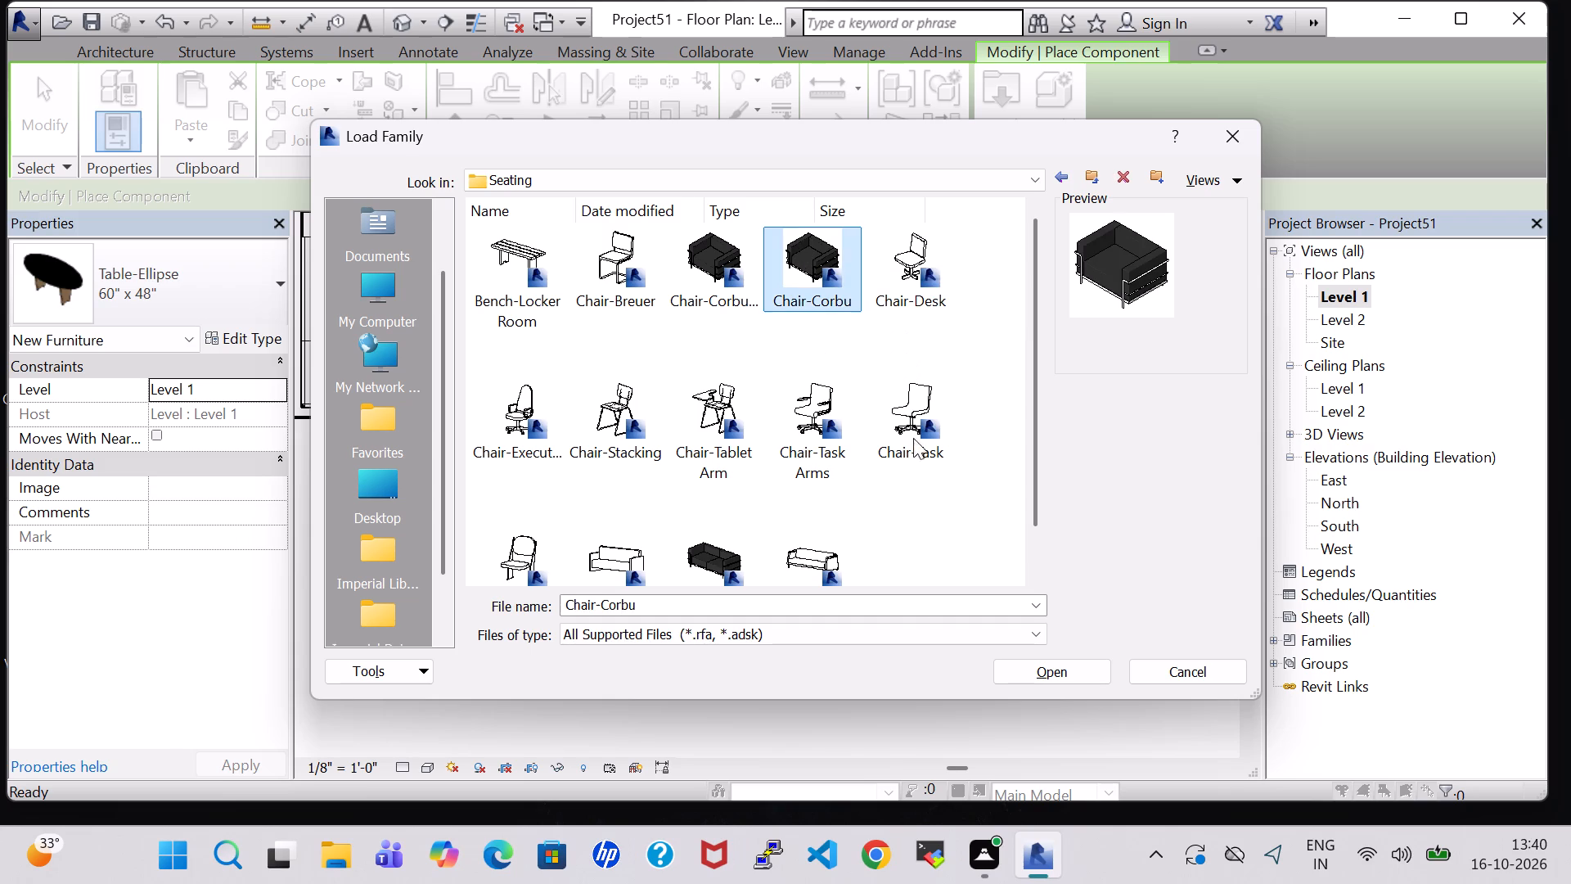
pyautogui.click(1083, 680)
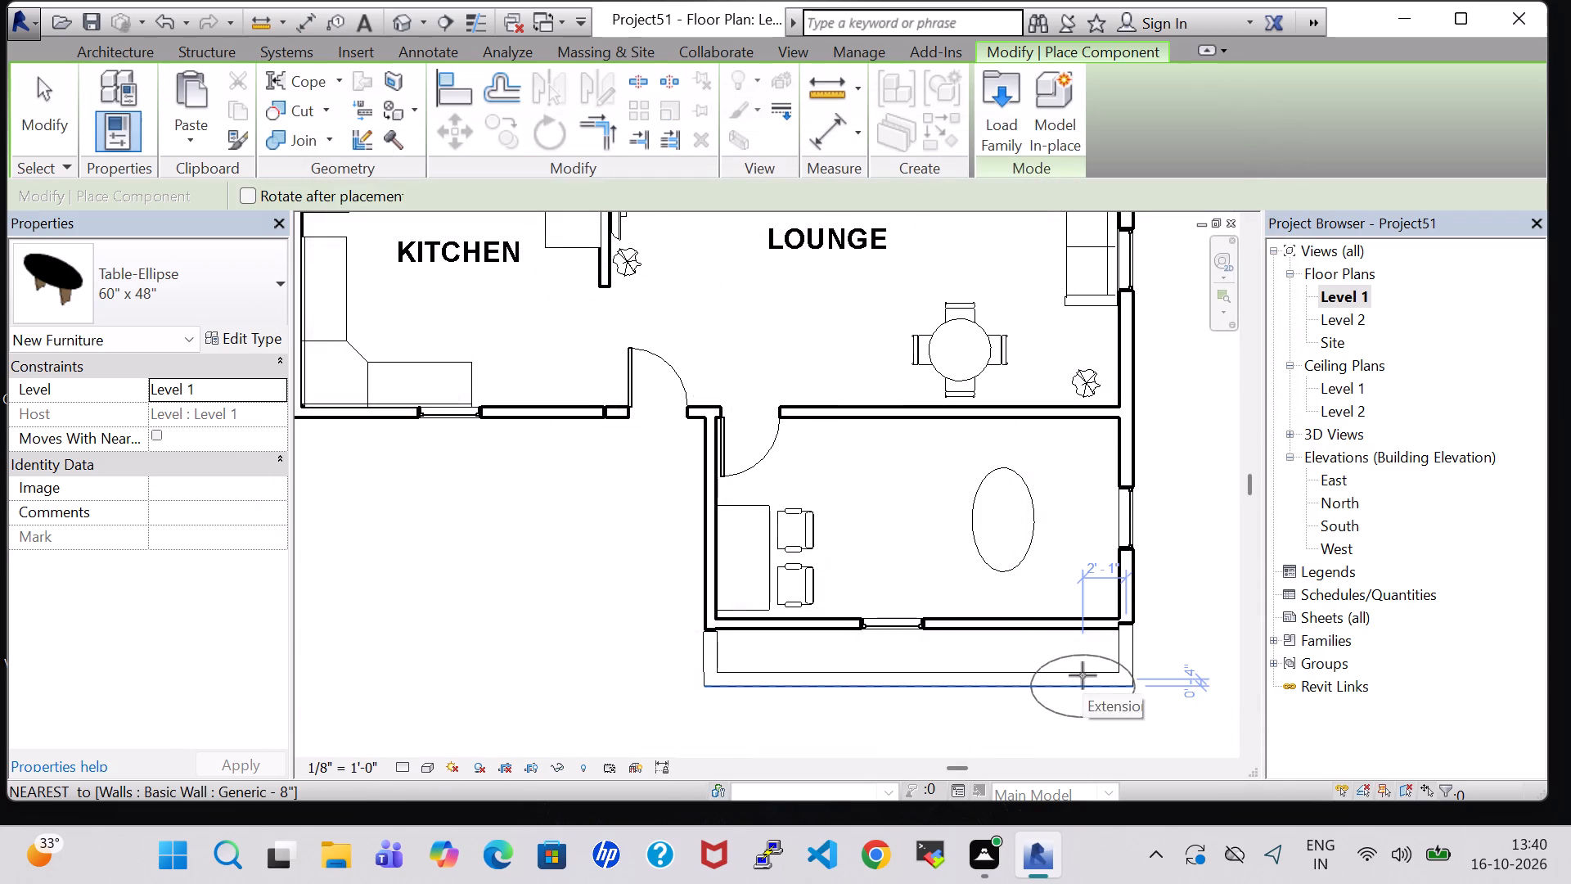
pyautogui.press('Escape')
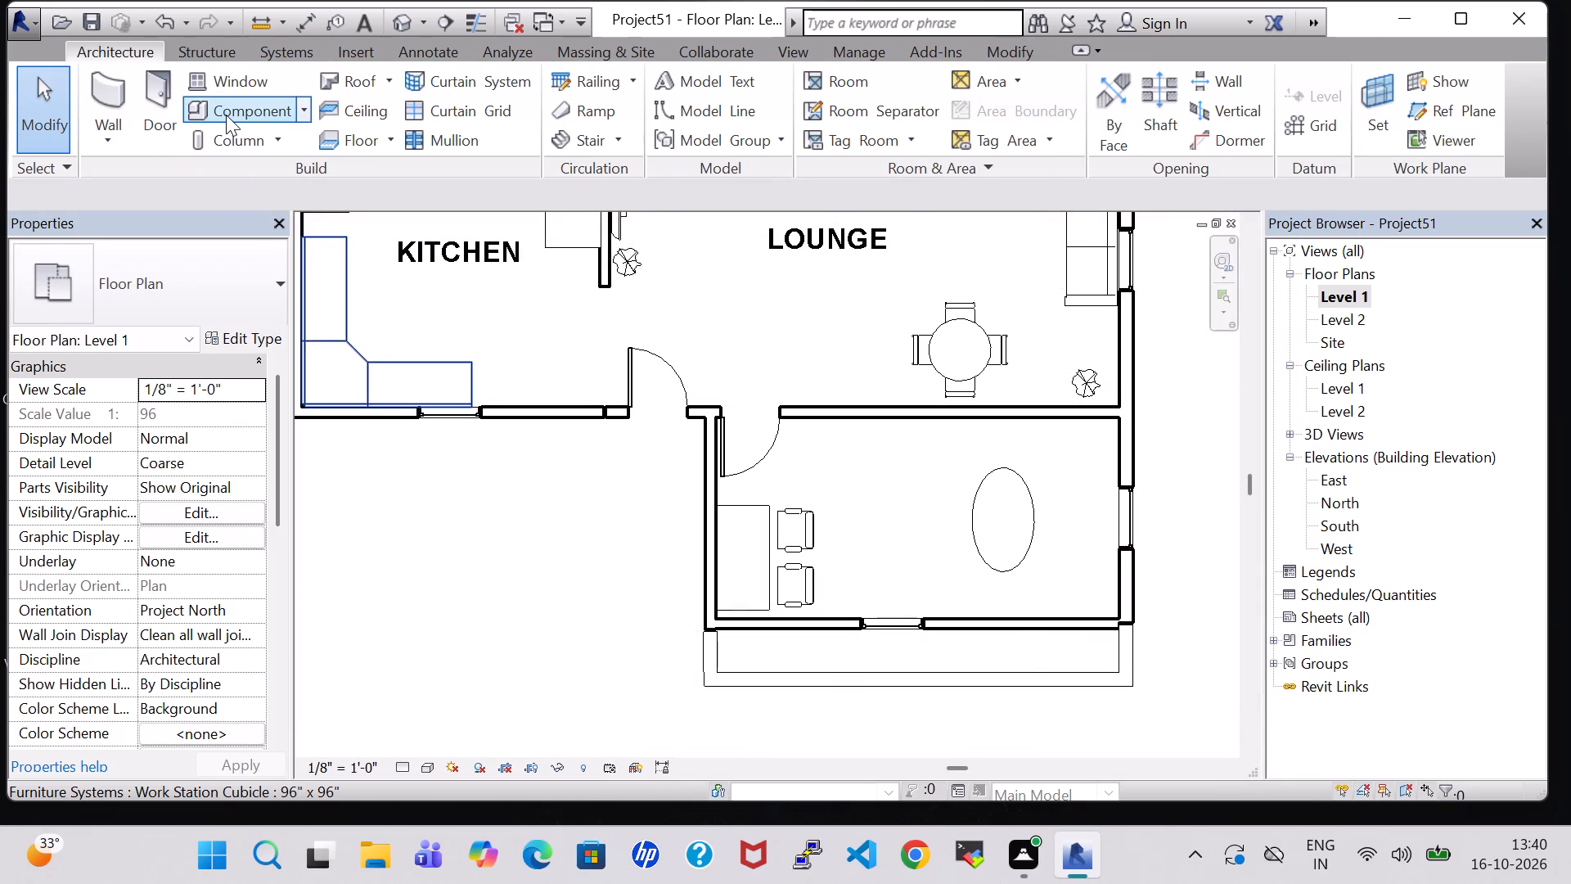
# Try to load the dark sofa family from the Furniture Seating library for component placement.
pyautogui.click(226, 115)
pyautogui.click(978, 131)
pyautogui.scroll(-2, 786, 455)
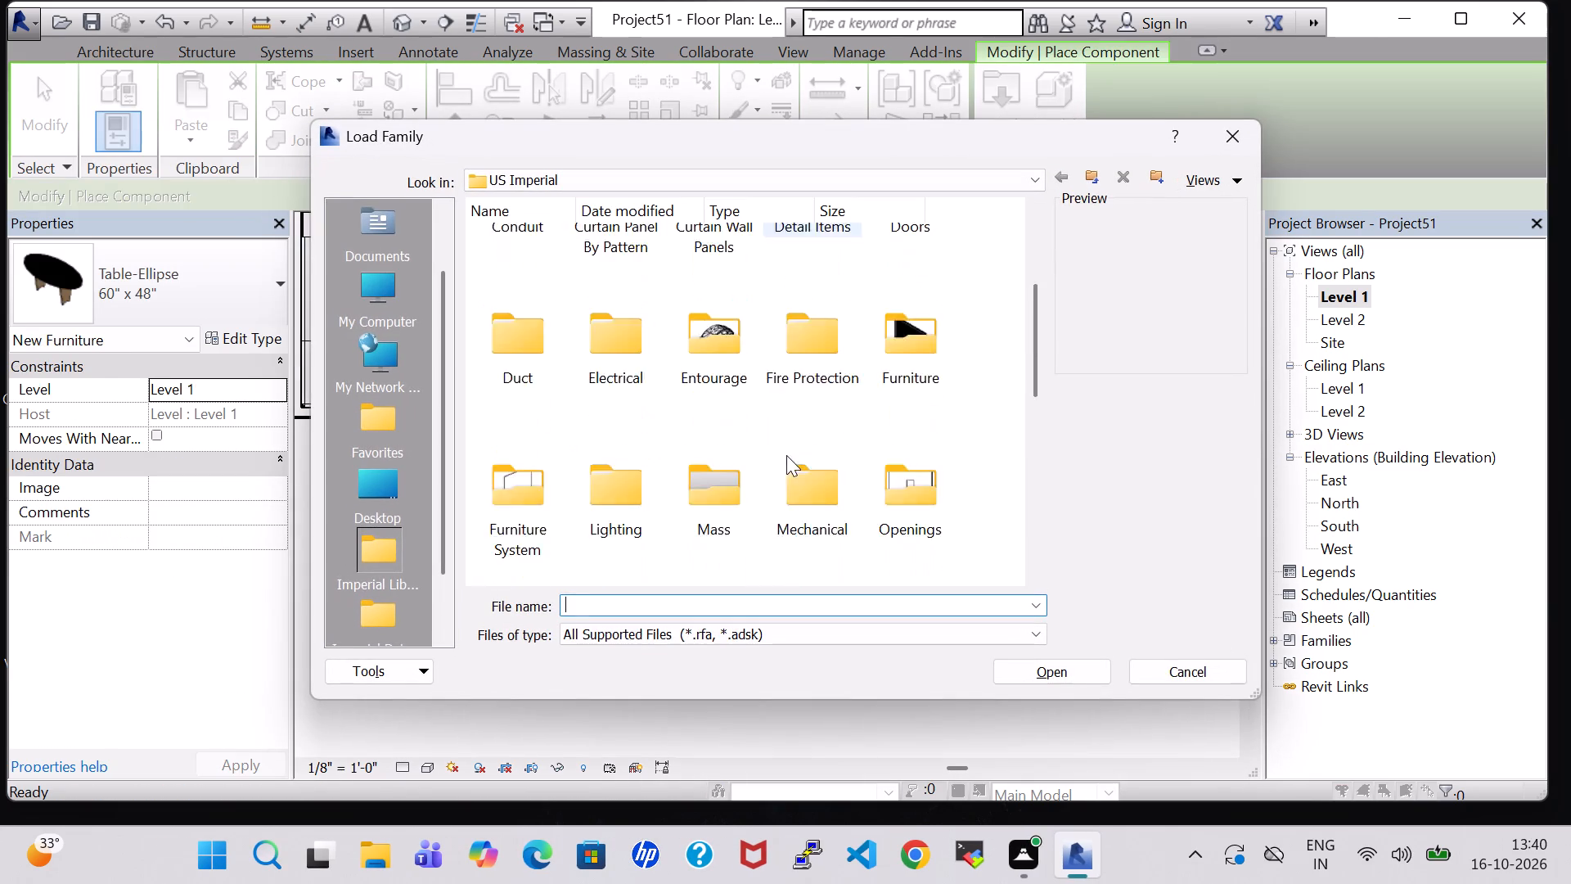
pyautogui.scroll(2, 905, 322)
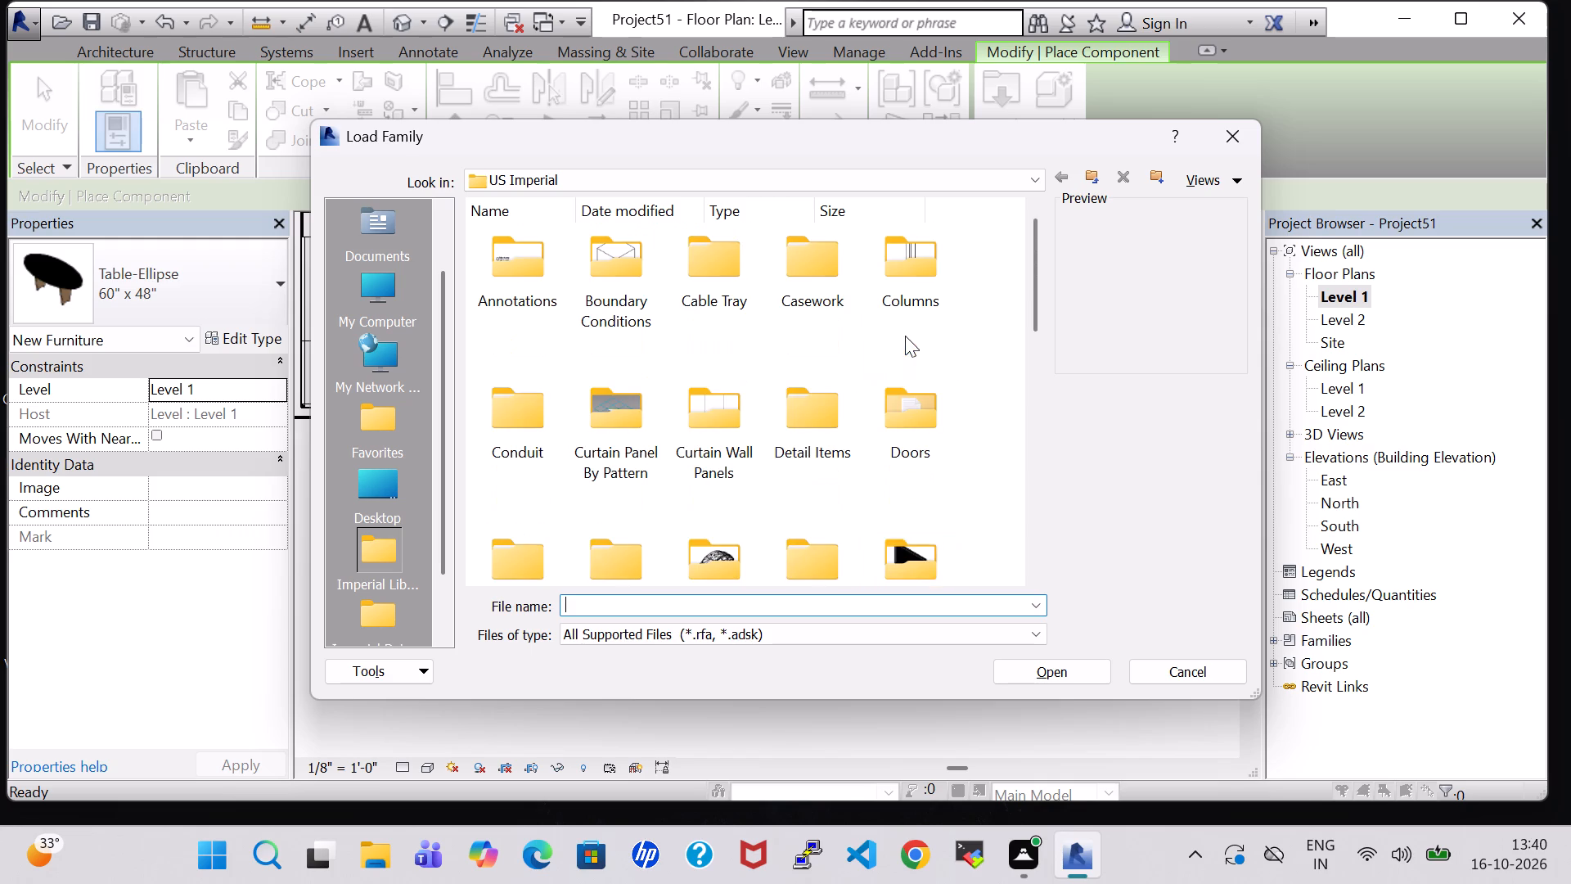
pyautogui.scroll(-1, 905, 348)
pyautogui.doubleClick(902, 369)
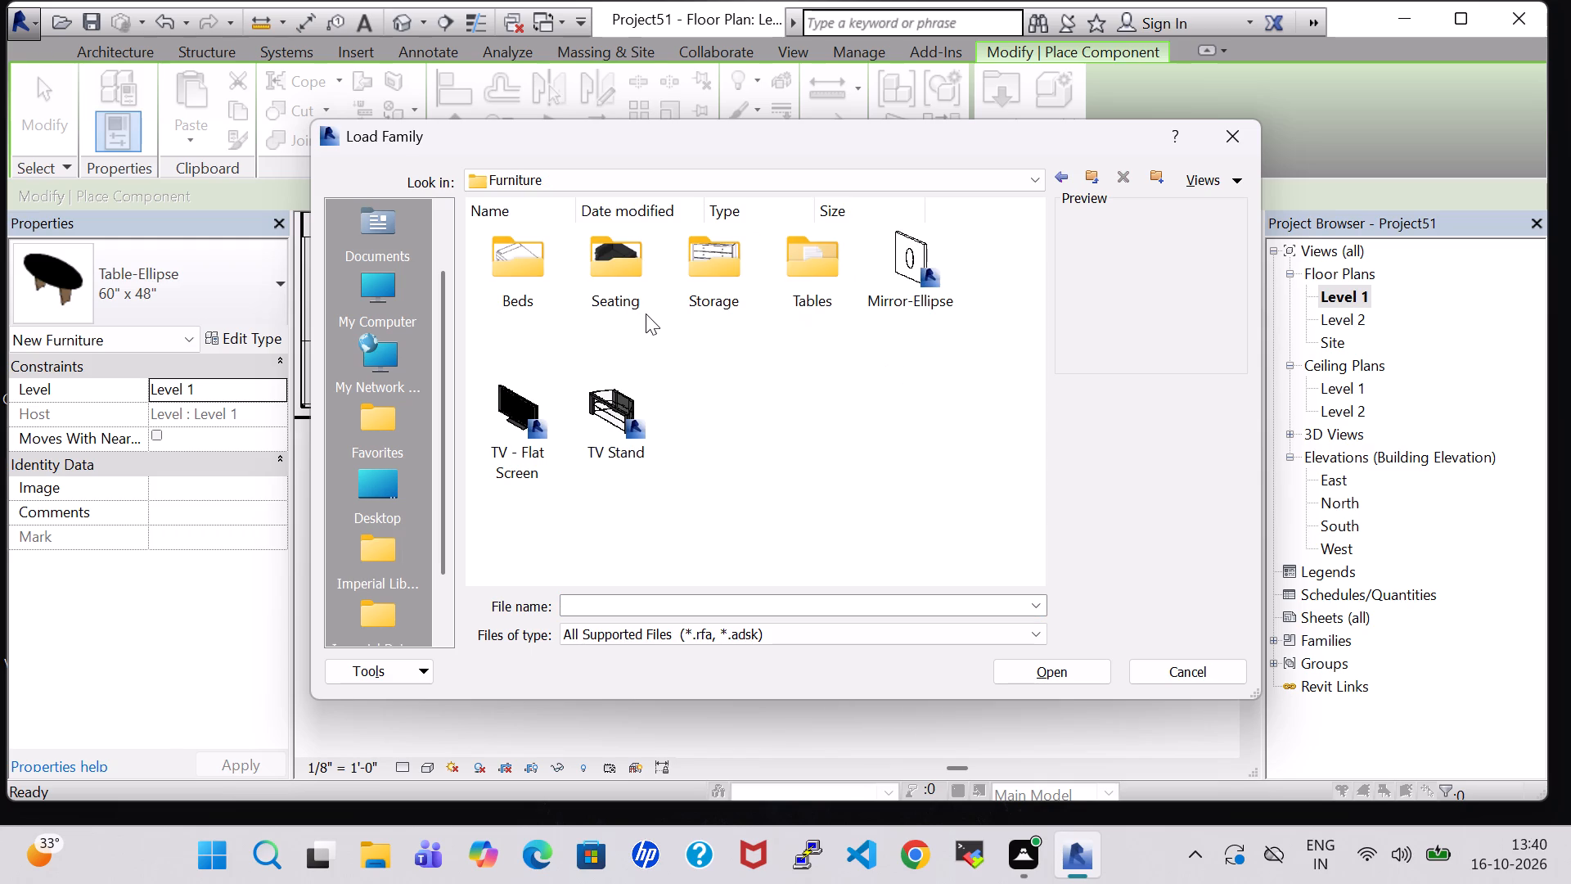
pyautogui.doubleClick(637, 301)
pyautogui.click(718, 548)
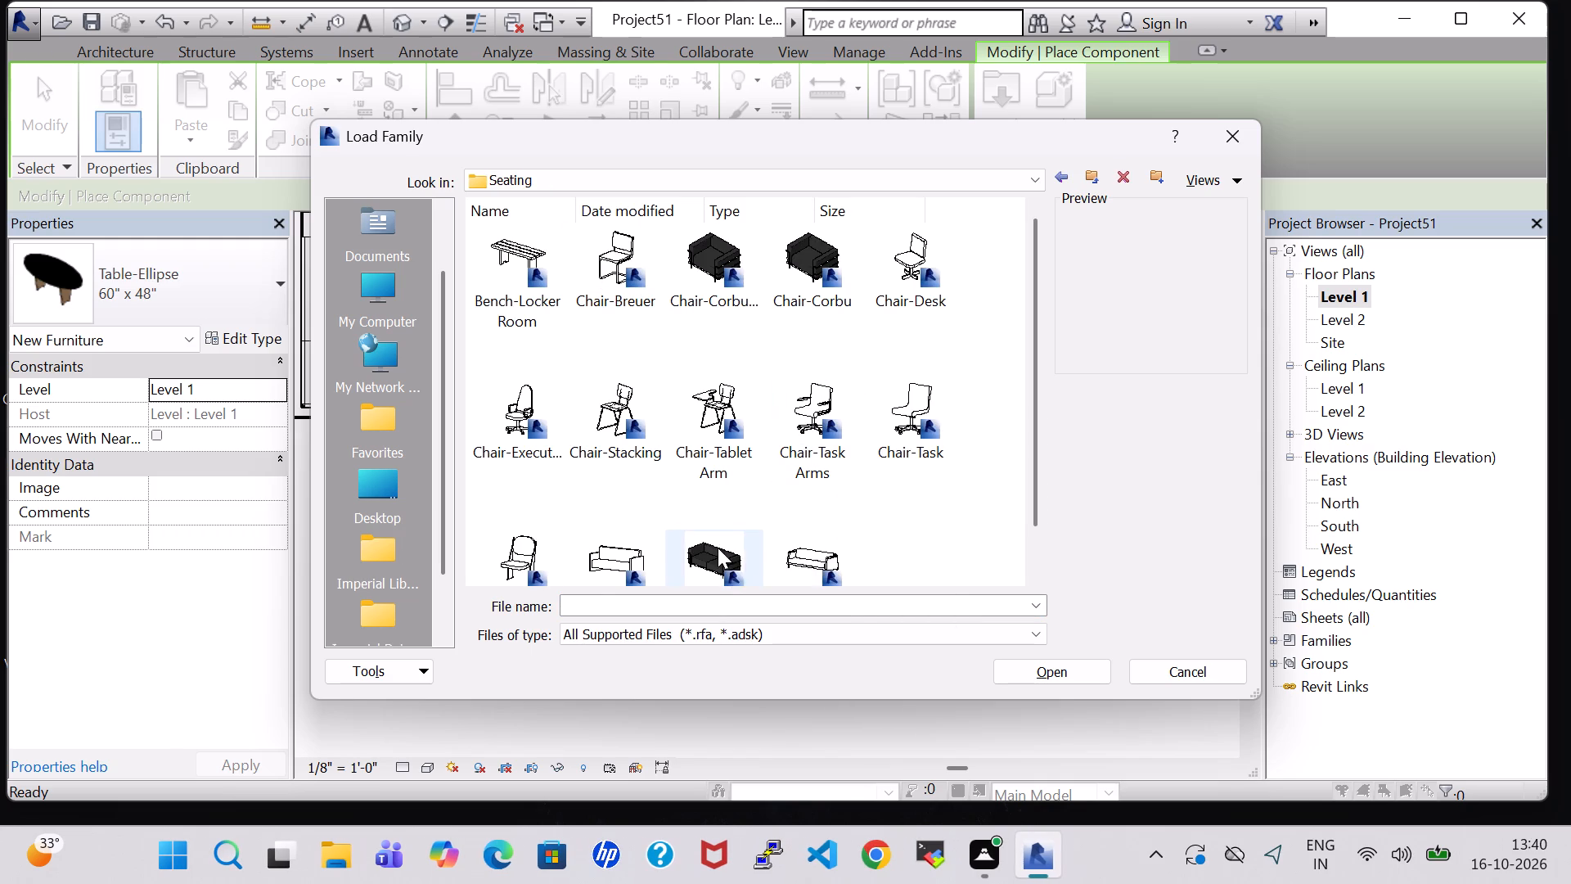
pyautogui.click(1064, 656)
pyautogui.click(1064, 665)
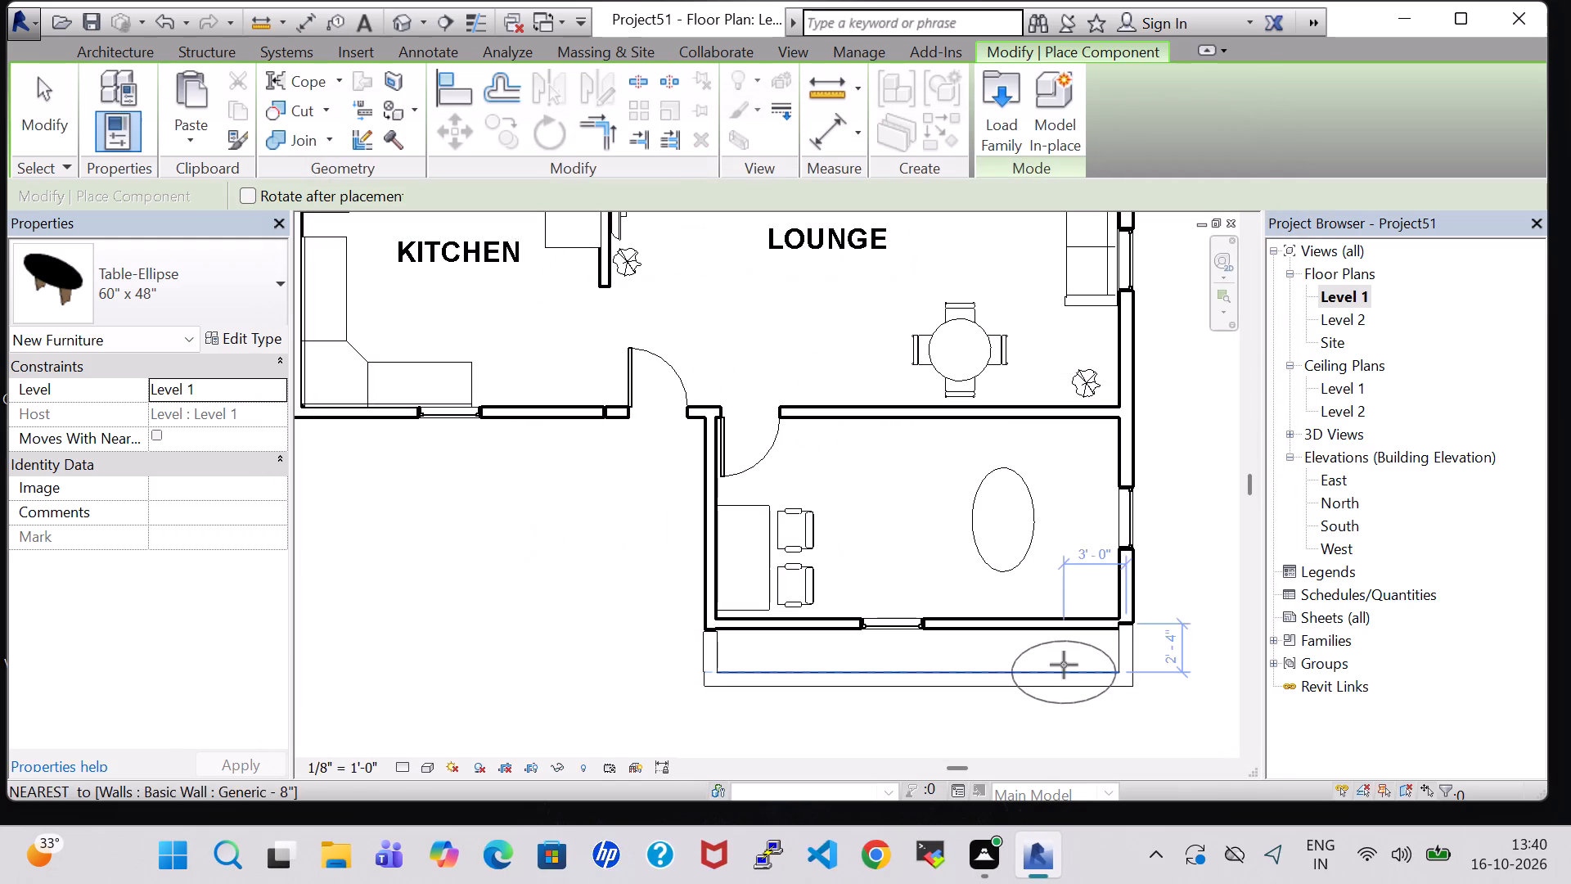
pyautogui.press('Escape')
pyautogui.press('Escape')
# Place a Chair-Corbu matching the bedroom armchairs against the north wall of the room south of the lounge, directly north of the elliptical table.
pyautogui.scroll(-3, 941, 482)
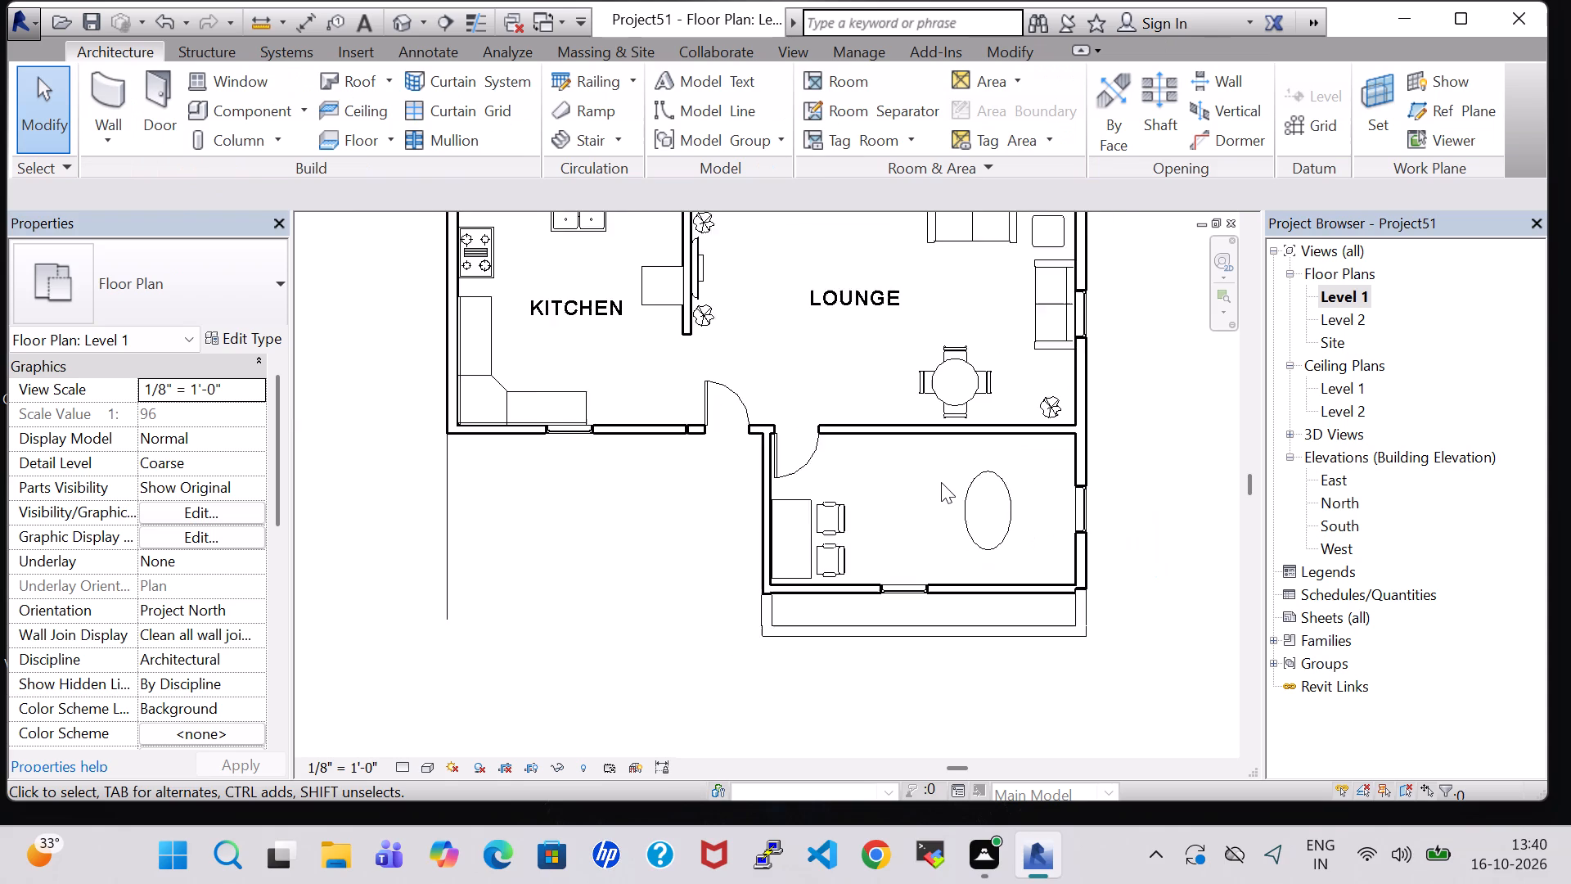
pyautogui.moveTo(941, 482); pyautogui.dragTo(936, 589, button='middle')
pyautogui.moveTo(911, 407); pyautogui.dragTo(911, 487, button='middle')
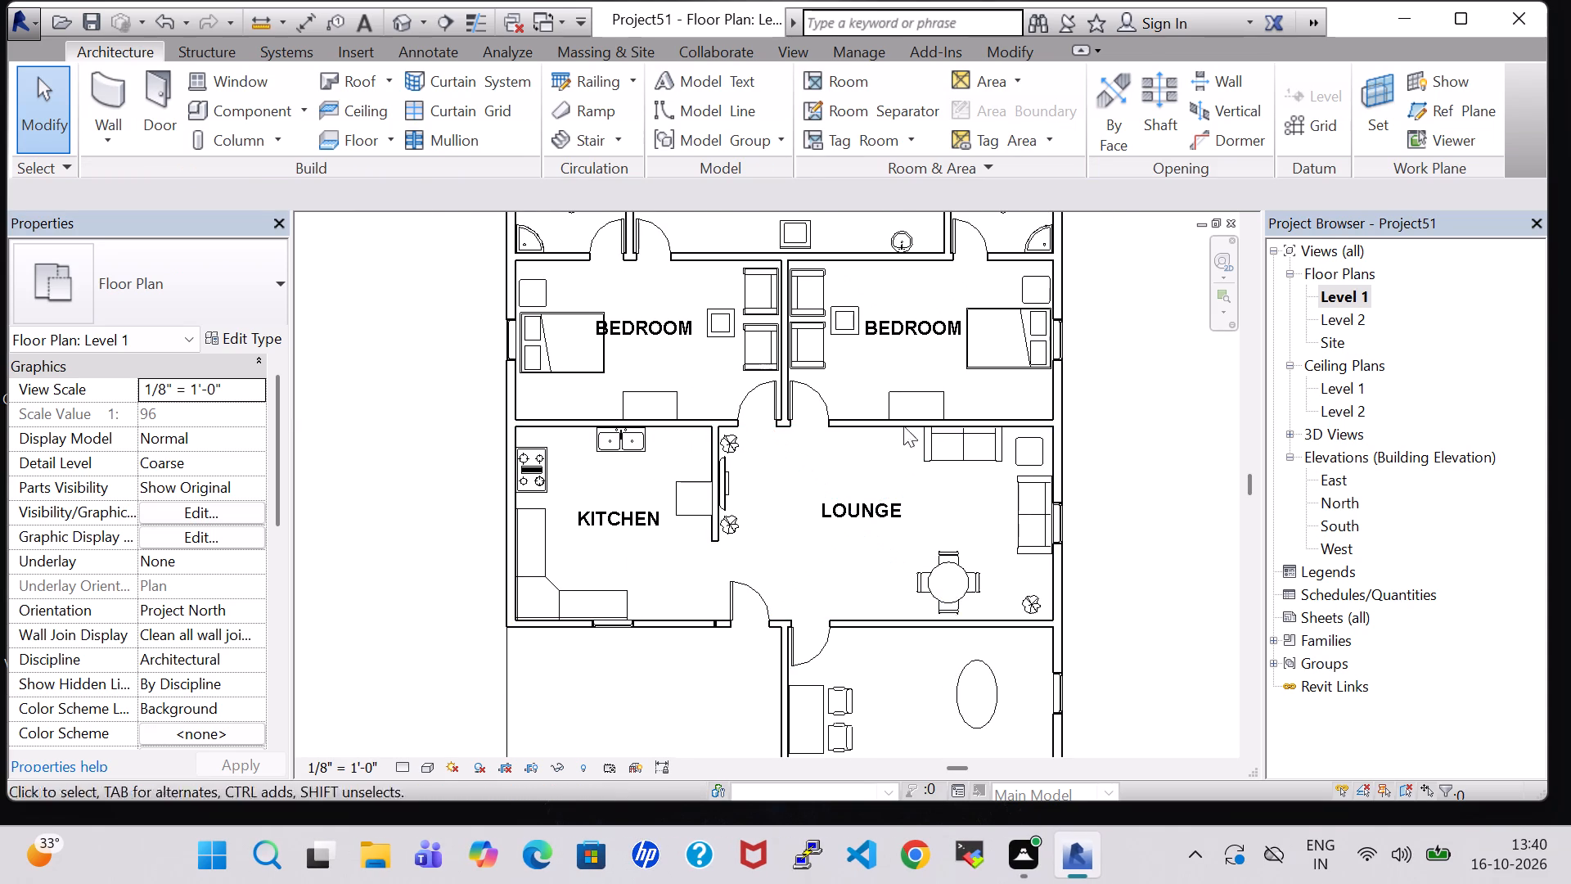
pyautogui.click(760, 343)
pyautogui.rightClick(760, 343)
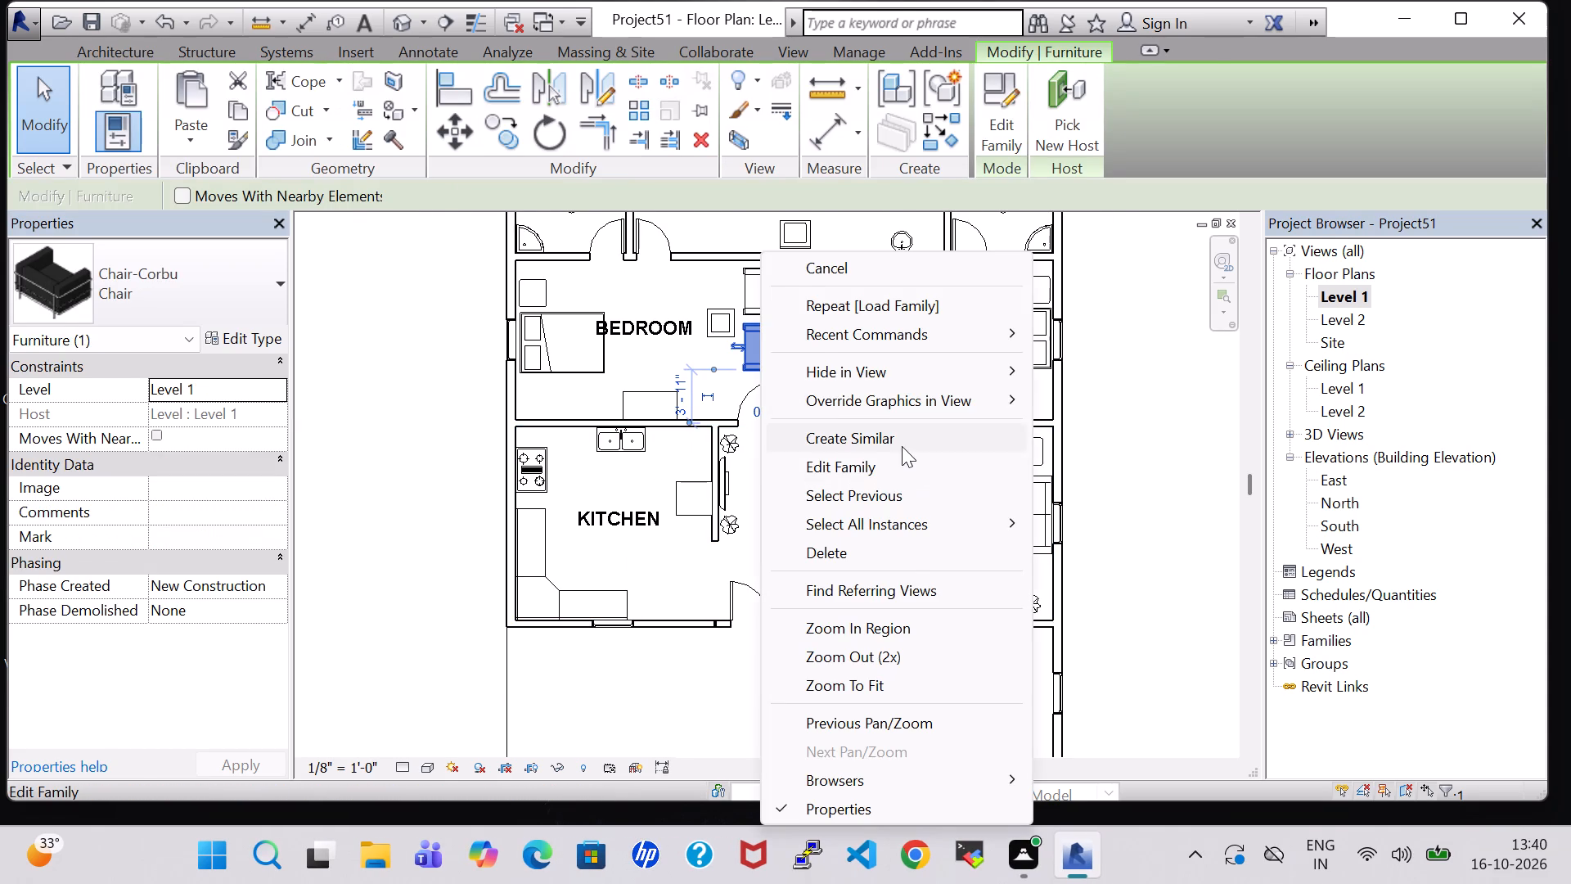
pyautogui.click(902, 446)
pyautogui.scroll(4, 952, 639)
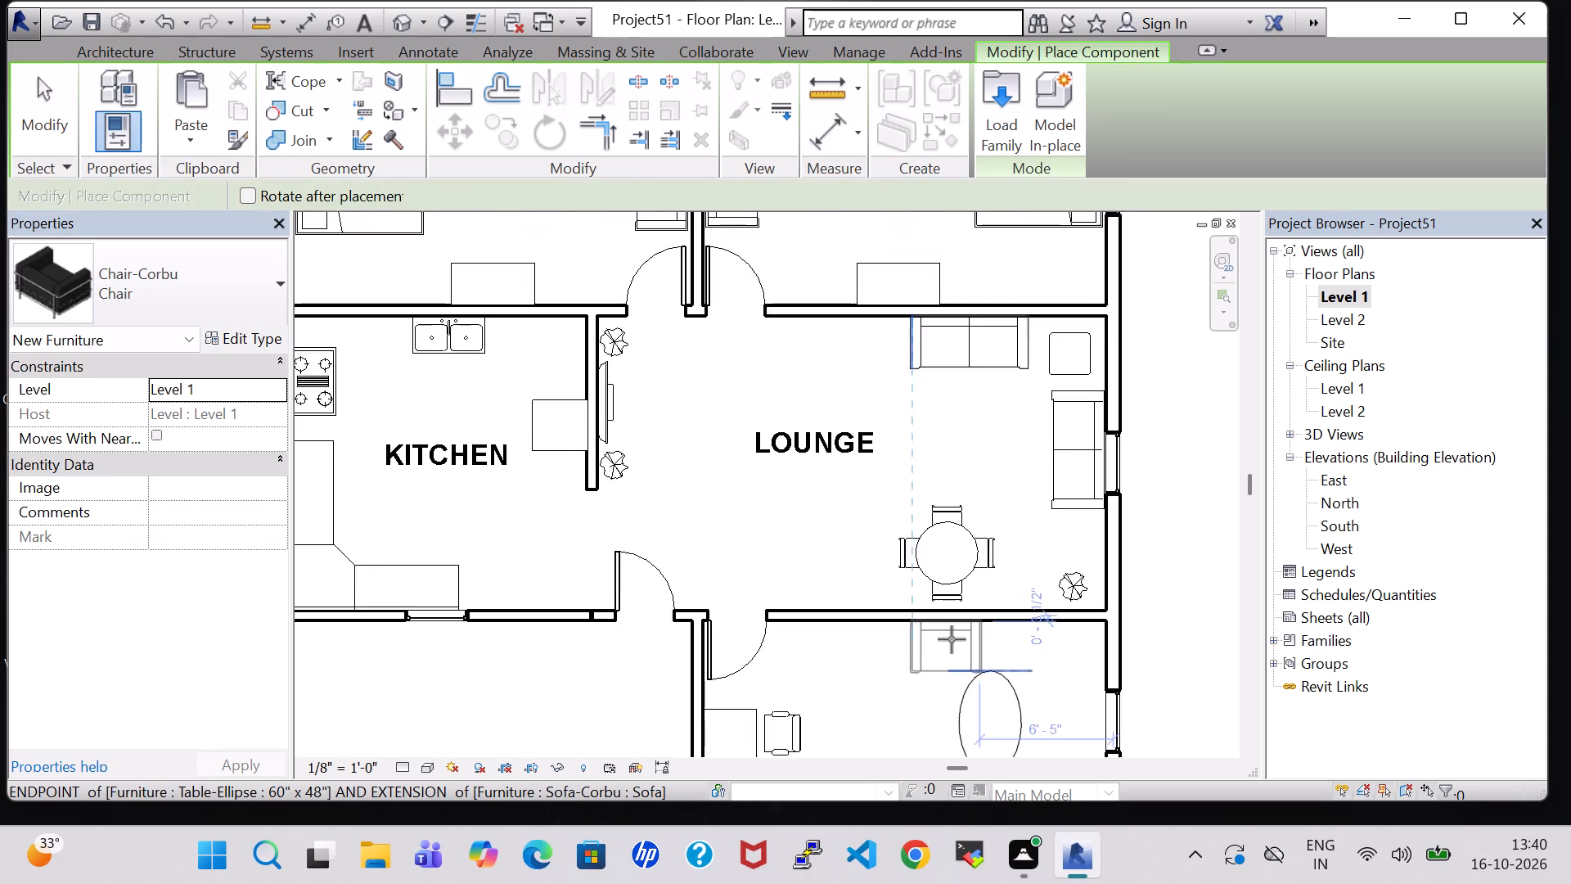
pyautogui.scroll(3, 952, 639)
pyautogui.scroll(7, 1019, 664)
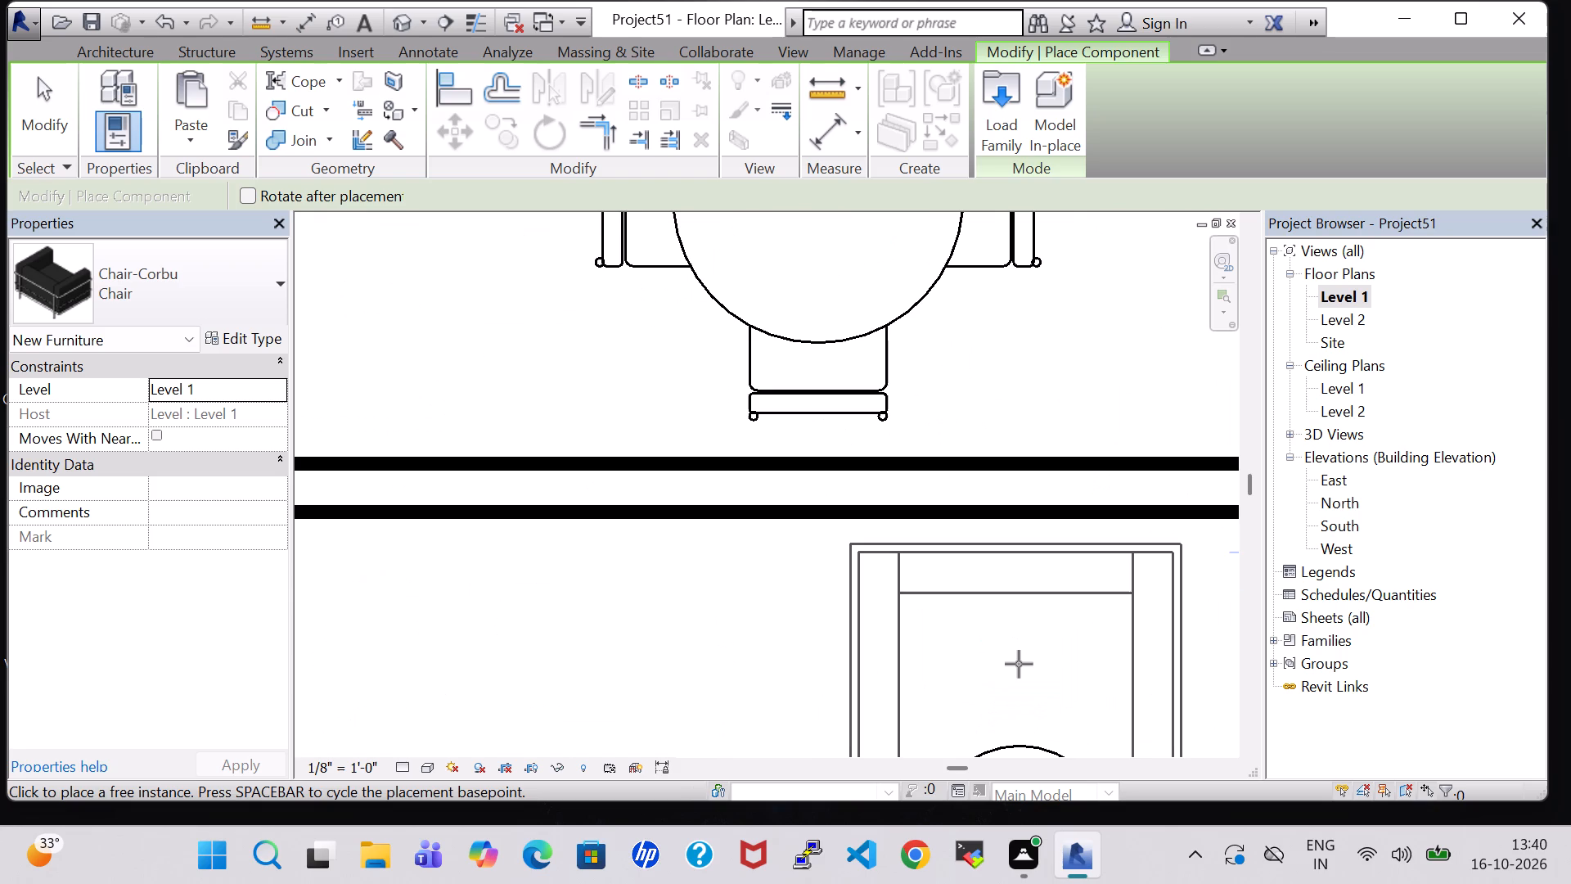
pyautogui.scroll(4, 1019, 652)
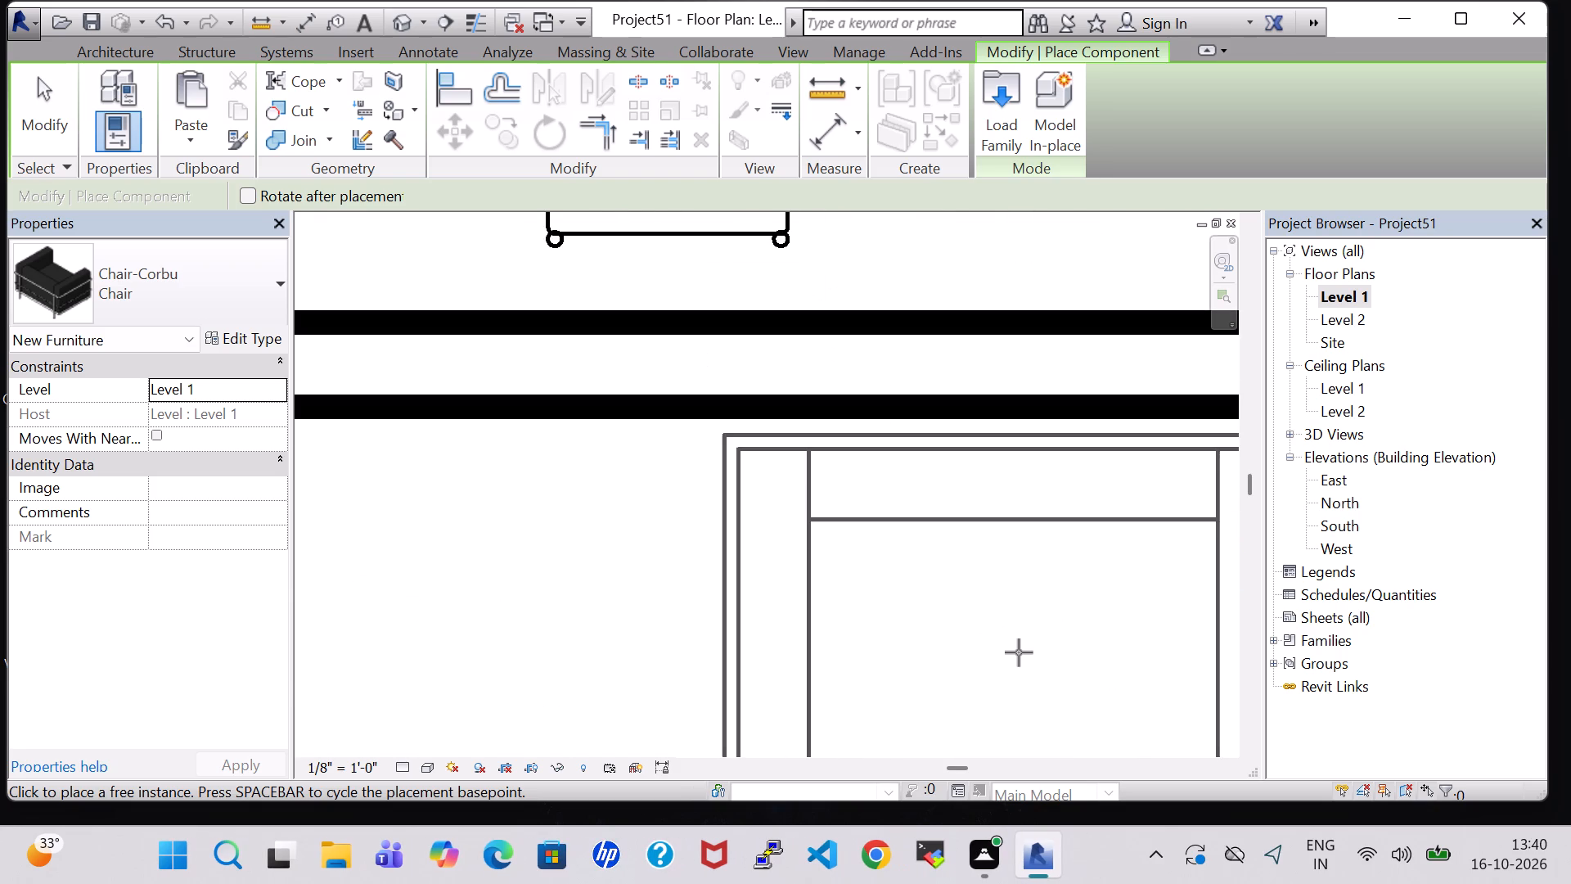
pyautogui.click(1019, 638)
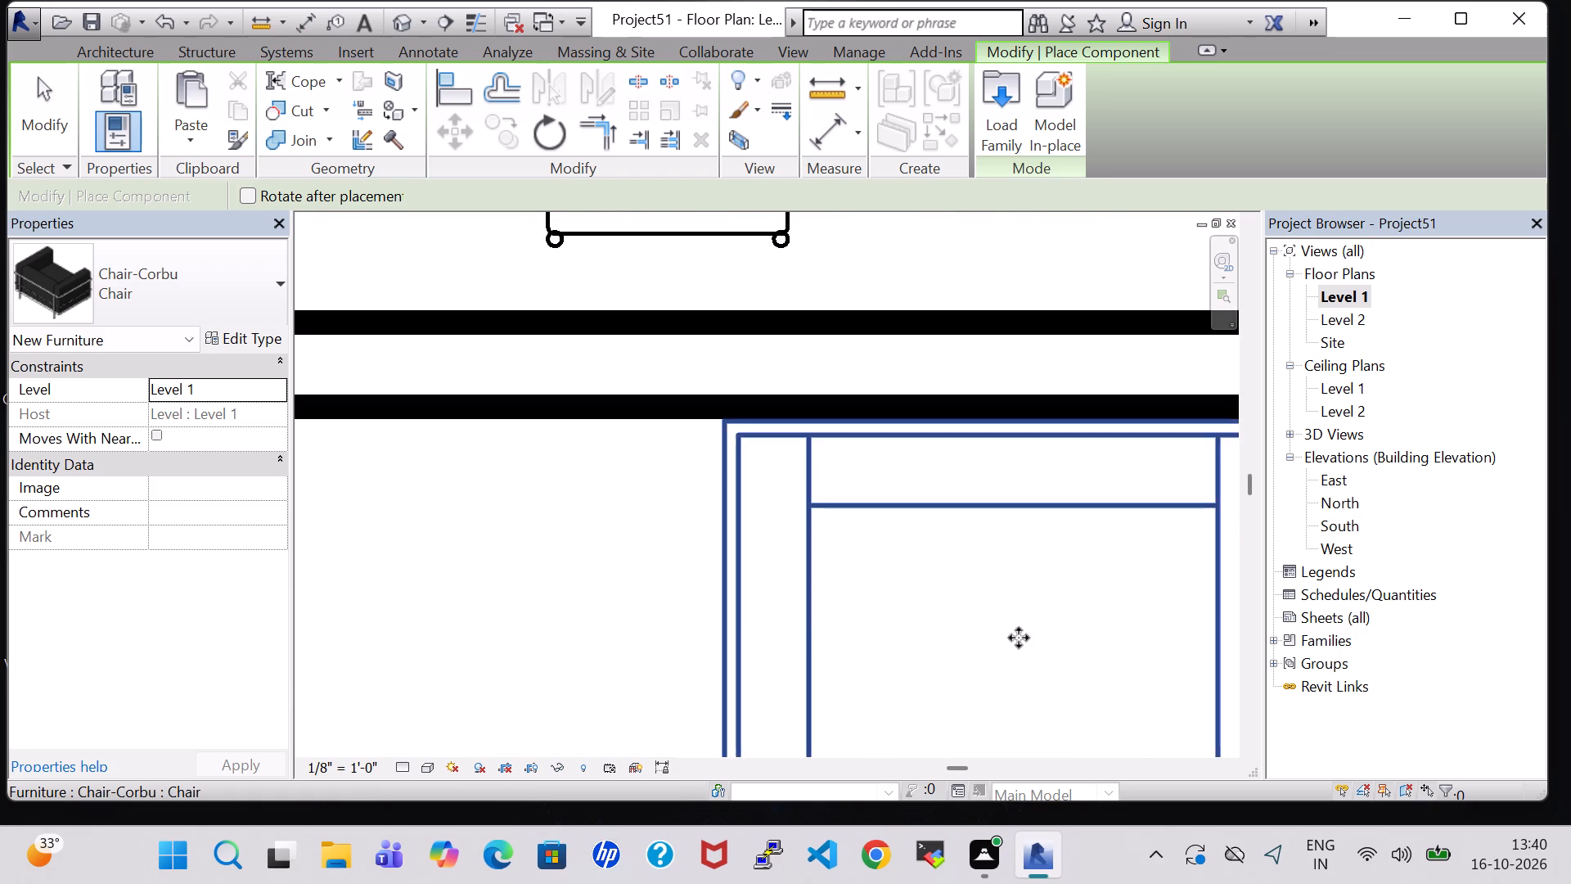
pyautogui.scroll(-9, 1019, 638)
pyautogui.press('Escape')
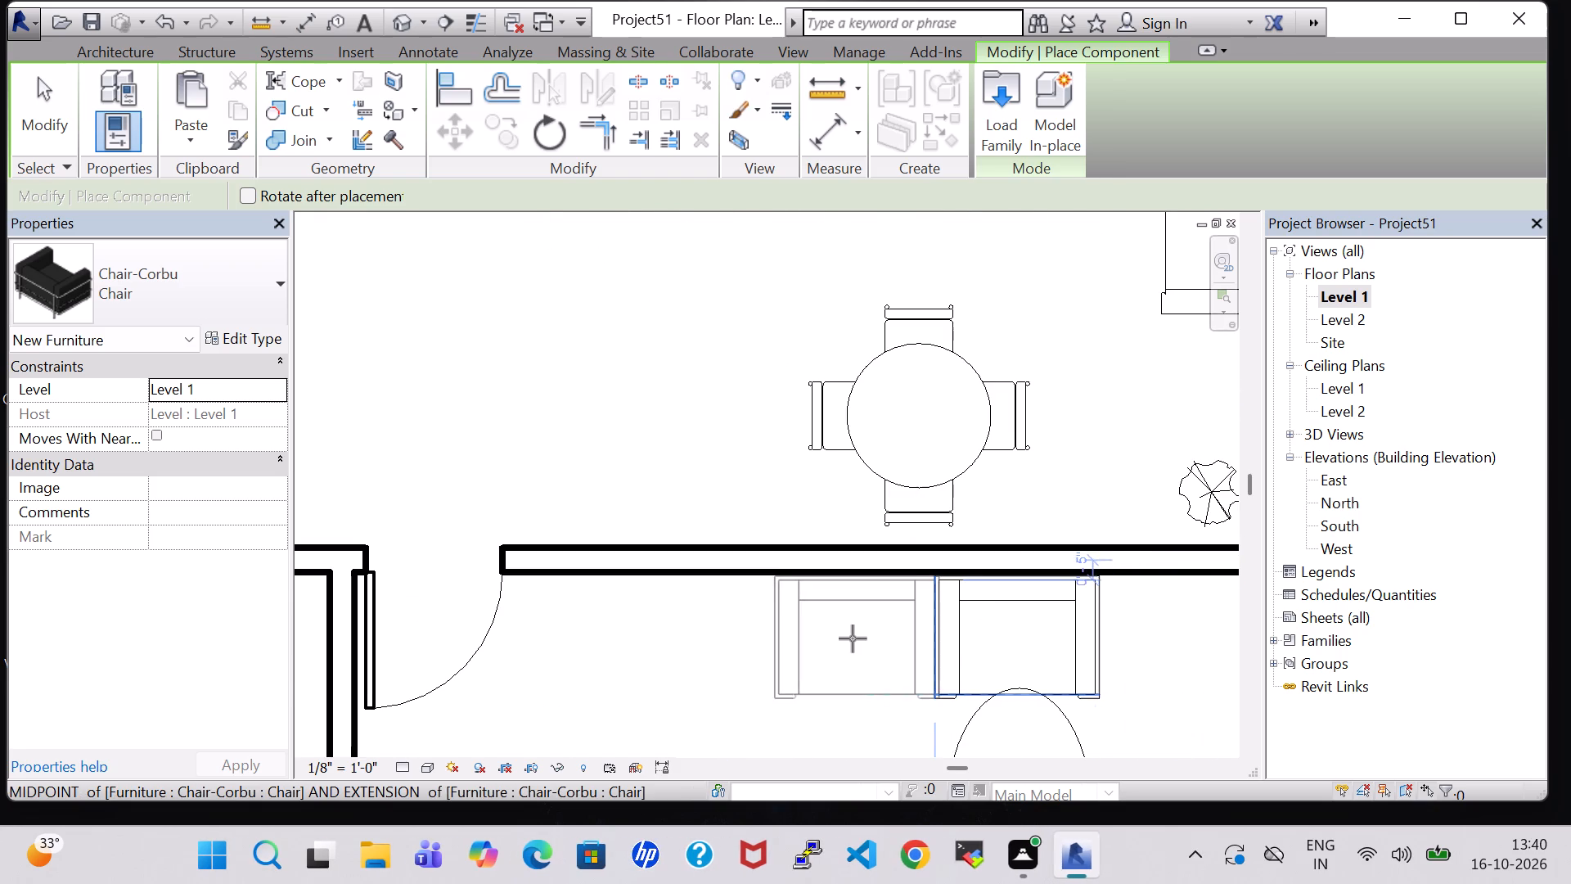
pyautogui.press('Escape')
# Inspect the type properties and type choices of the elliptical table in the room south of the lounge.
pyautogui.moveTo(1154, 696); pyautogui.dragTo(1118, 376, button='middle')
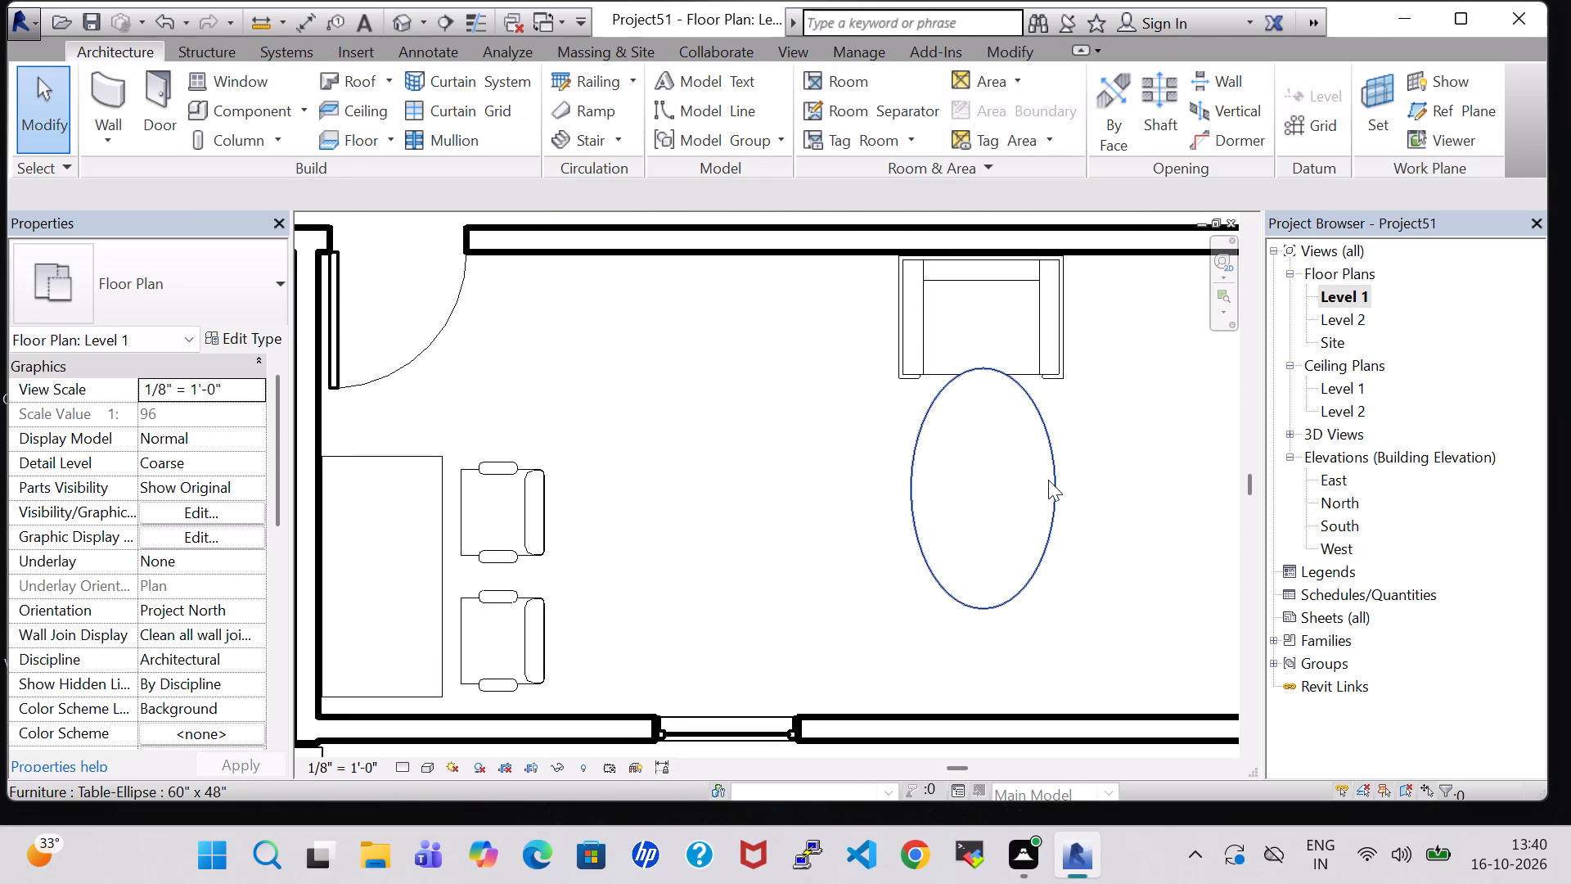
pyautogui.click(1051, 480)
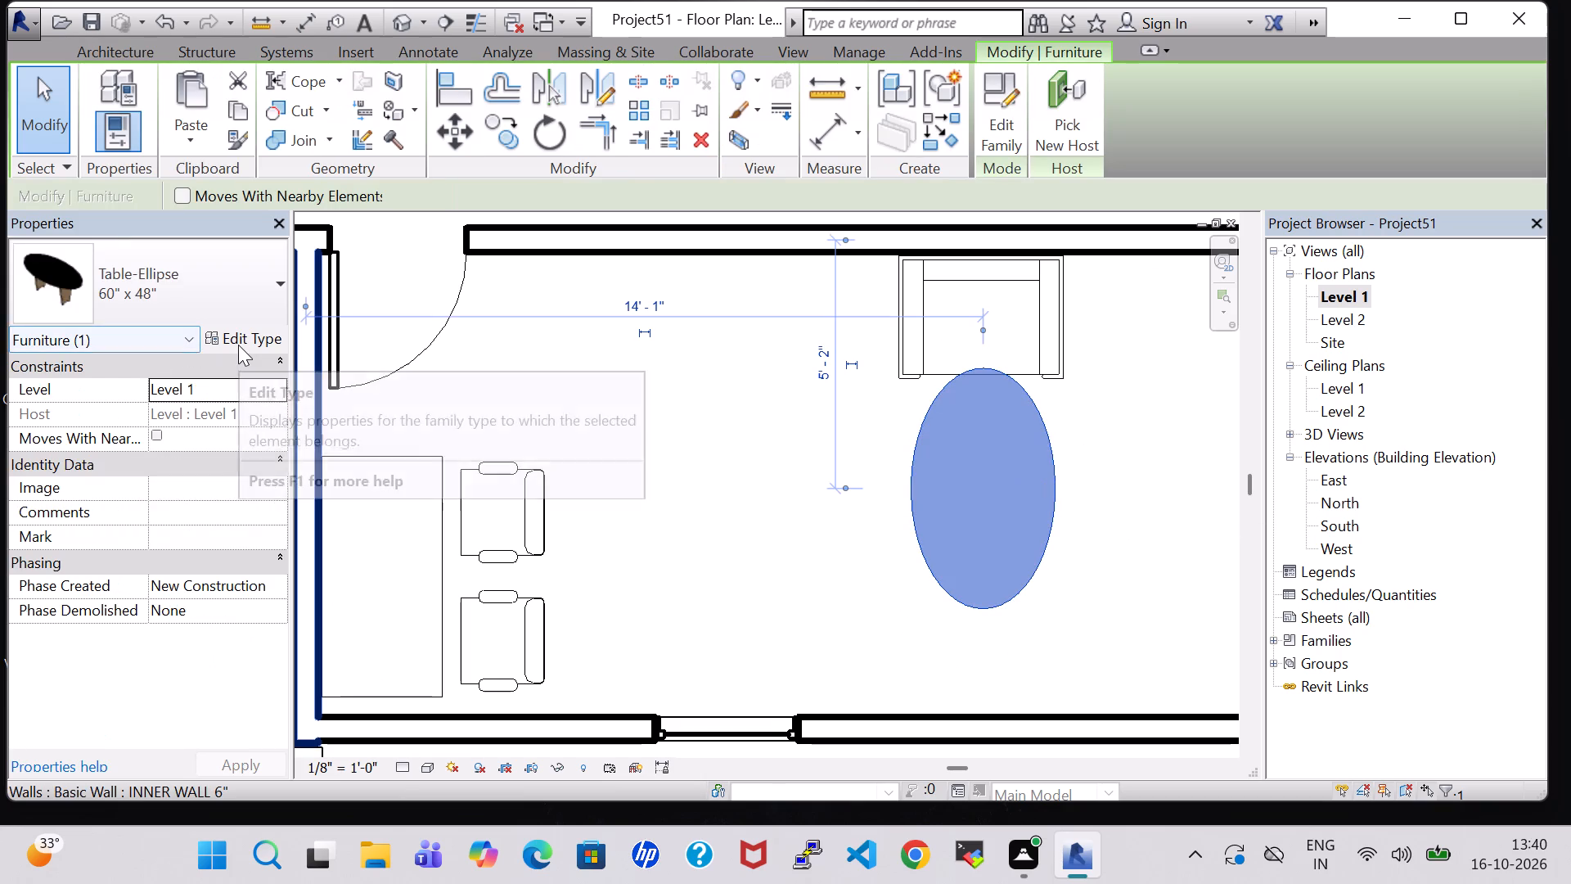
pyautogui.click(238, 345)
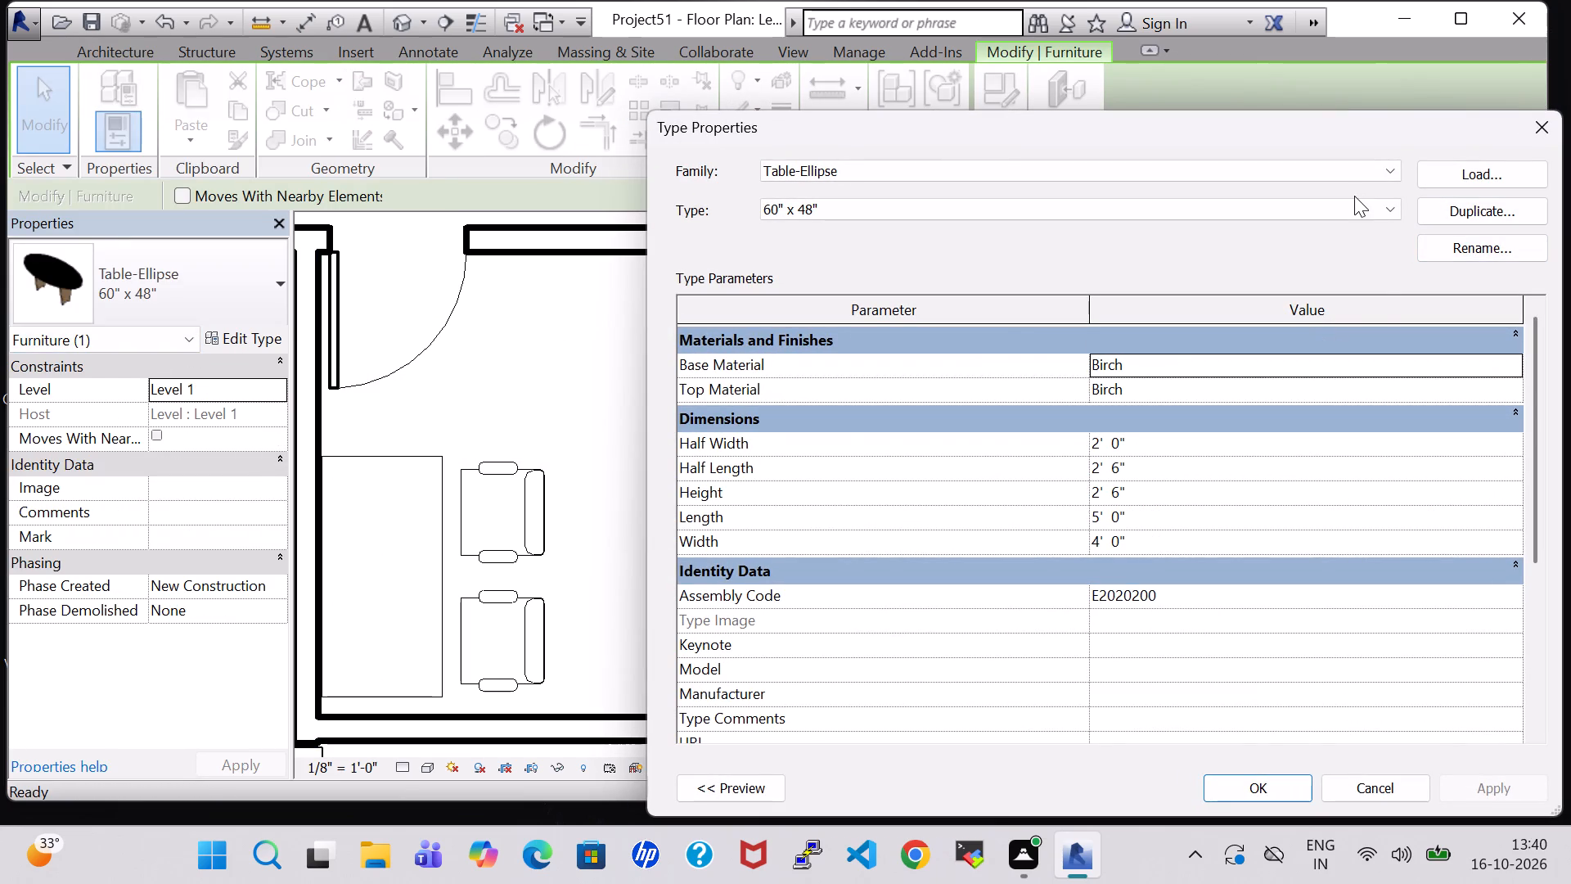
pyautogui.click(1354, 214)
pyautogui.click(1541, 124)
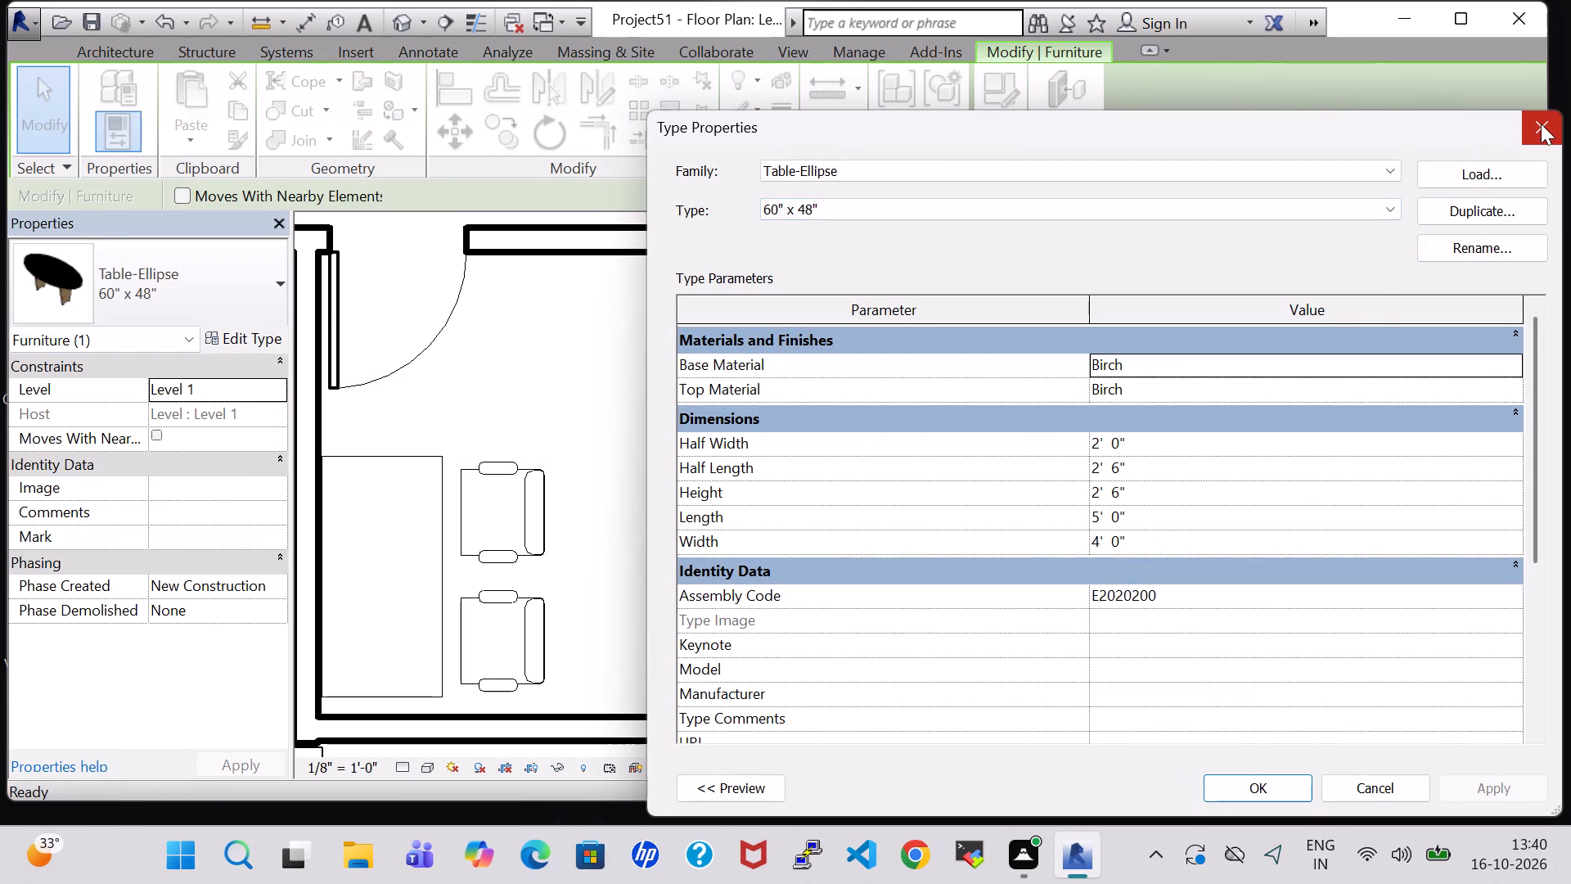
pyautogui.click(1541, 124)
# Nudge the elliptical table three increments south, away from the Chair-Corbu.
pyautogui.press('Down')
pyautogui.press('Down')
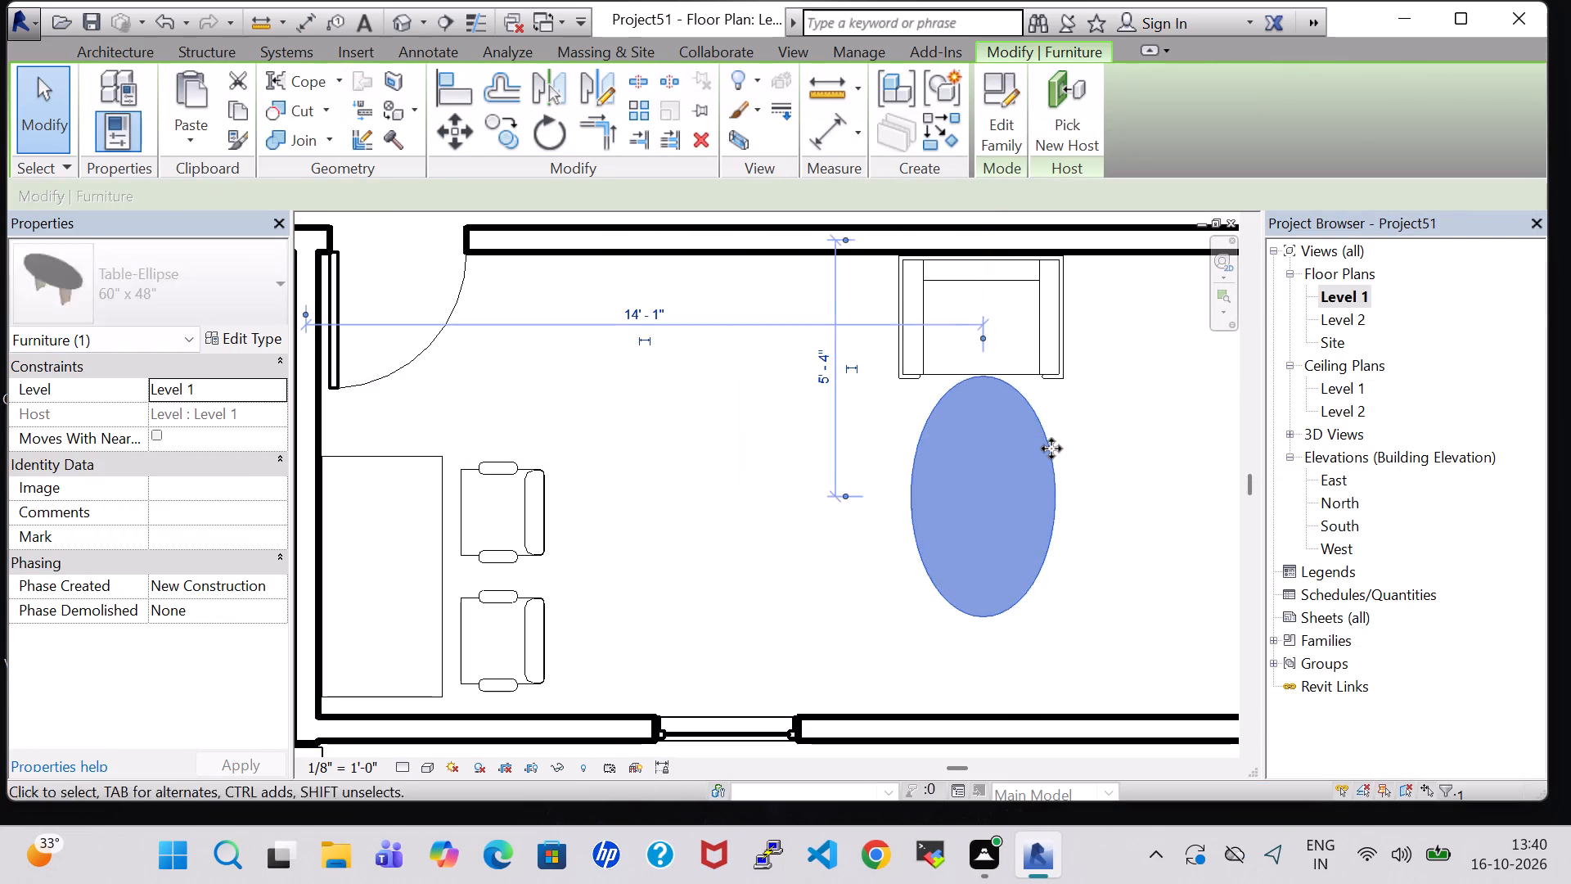
pyautogui.press('Down')
pyautogui.click(1107, 458)
# Place a Sofa-Corbu matching the lounge sofa beside the east wall window of the room south of the lounge, rotated to face the elliptical table.
pyautogui.scroll(-2, 1107, 458)
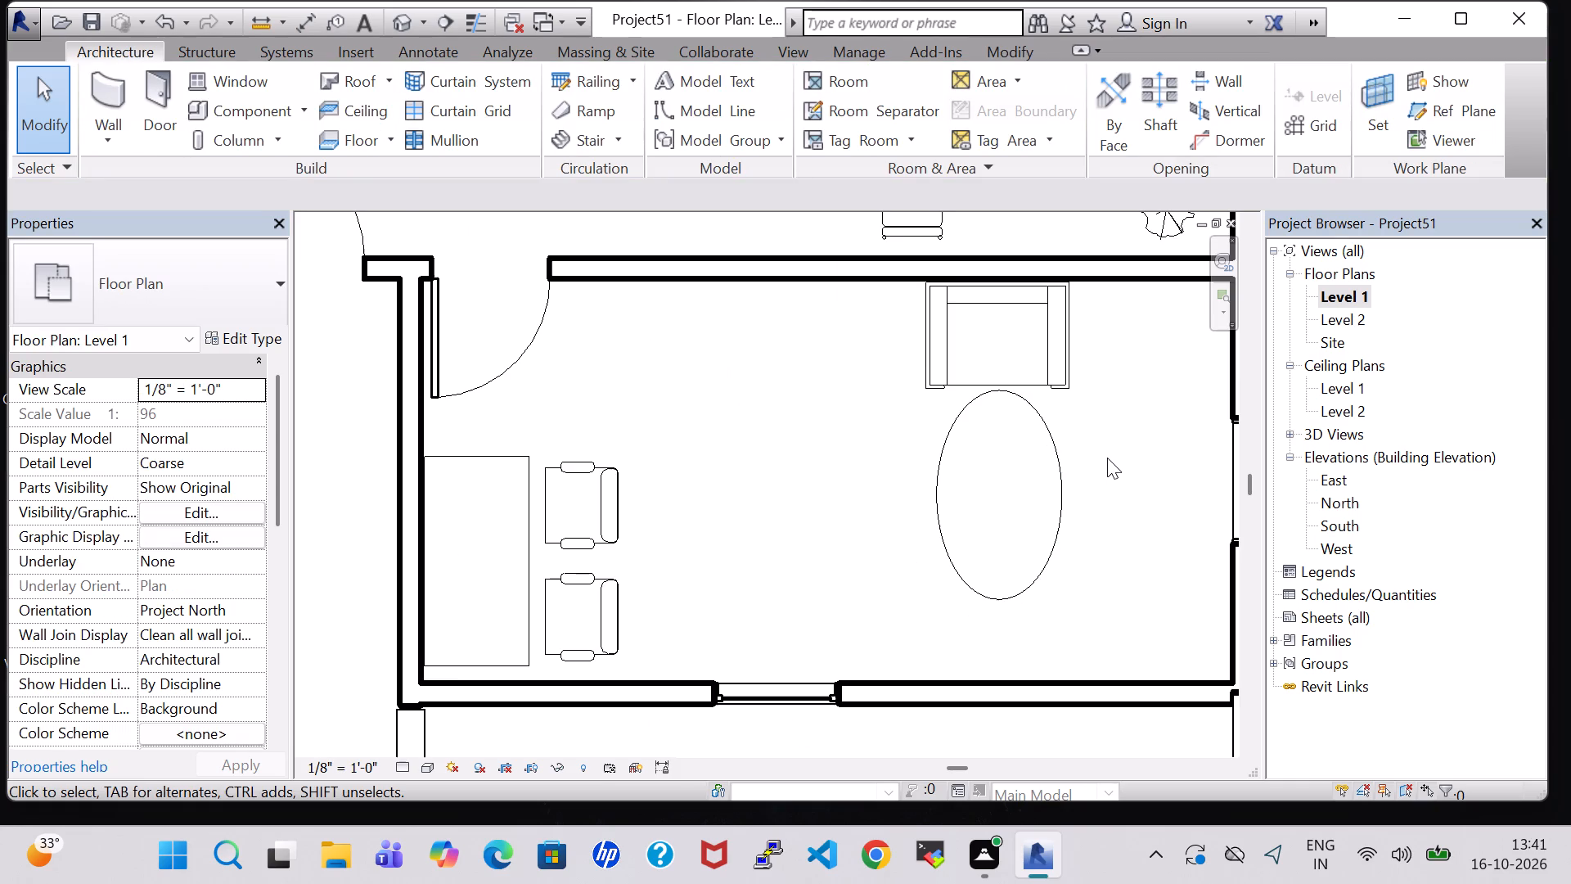
pyautogui.scroll(-1, 1107, 458)
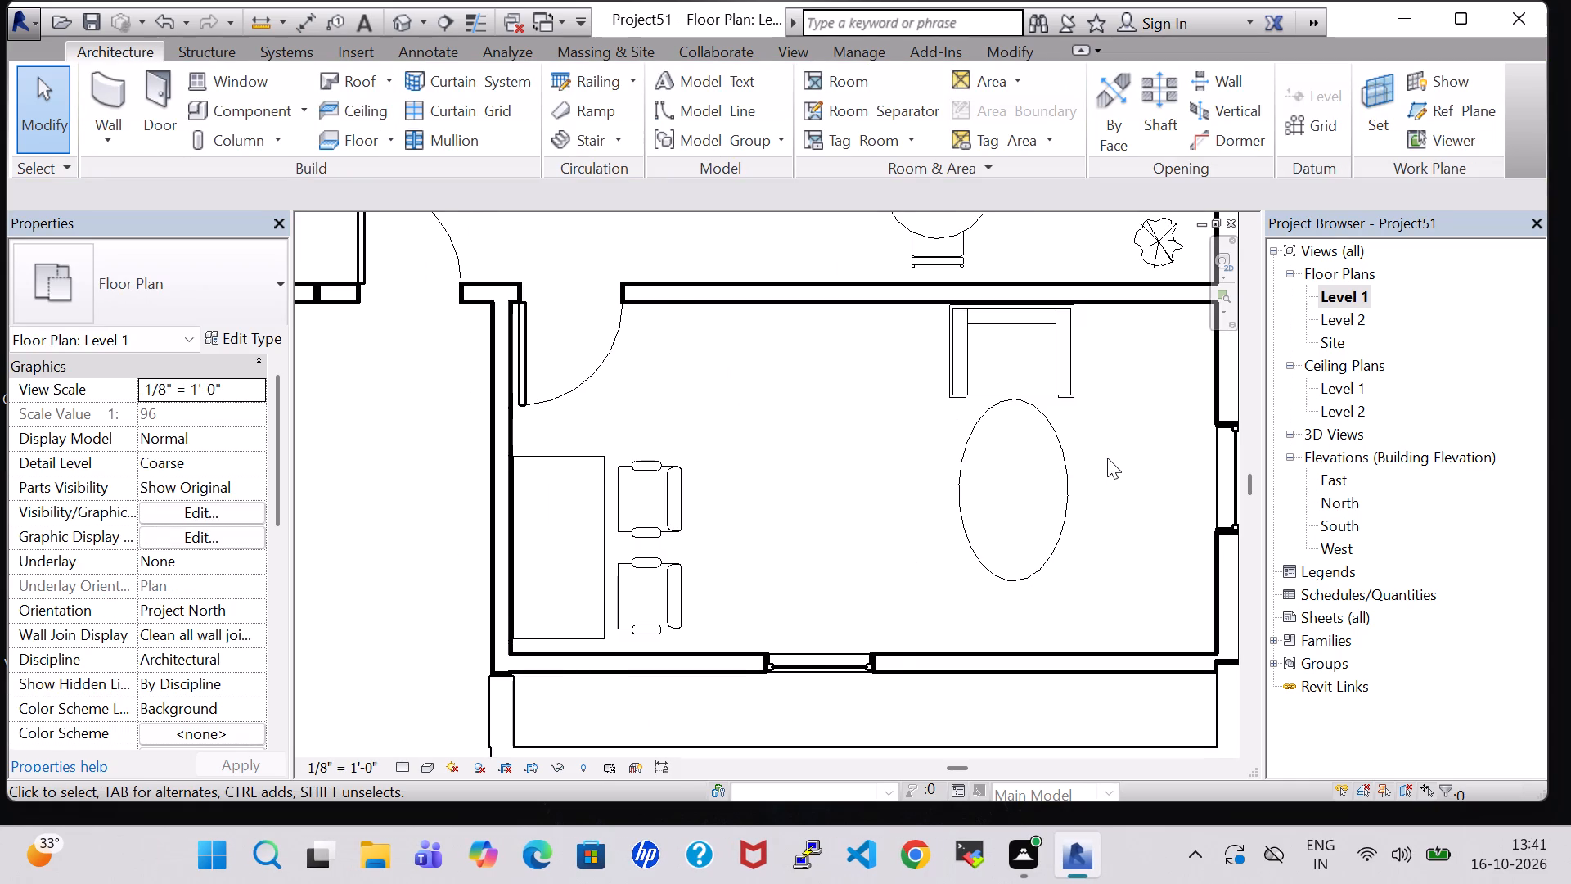
pyautogui.scroll(-5, 749, 396)
pyautogui.moveTo(732, 276); pyautogui.dragTo(822, 541, button='middle')
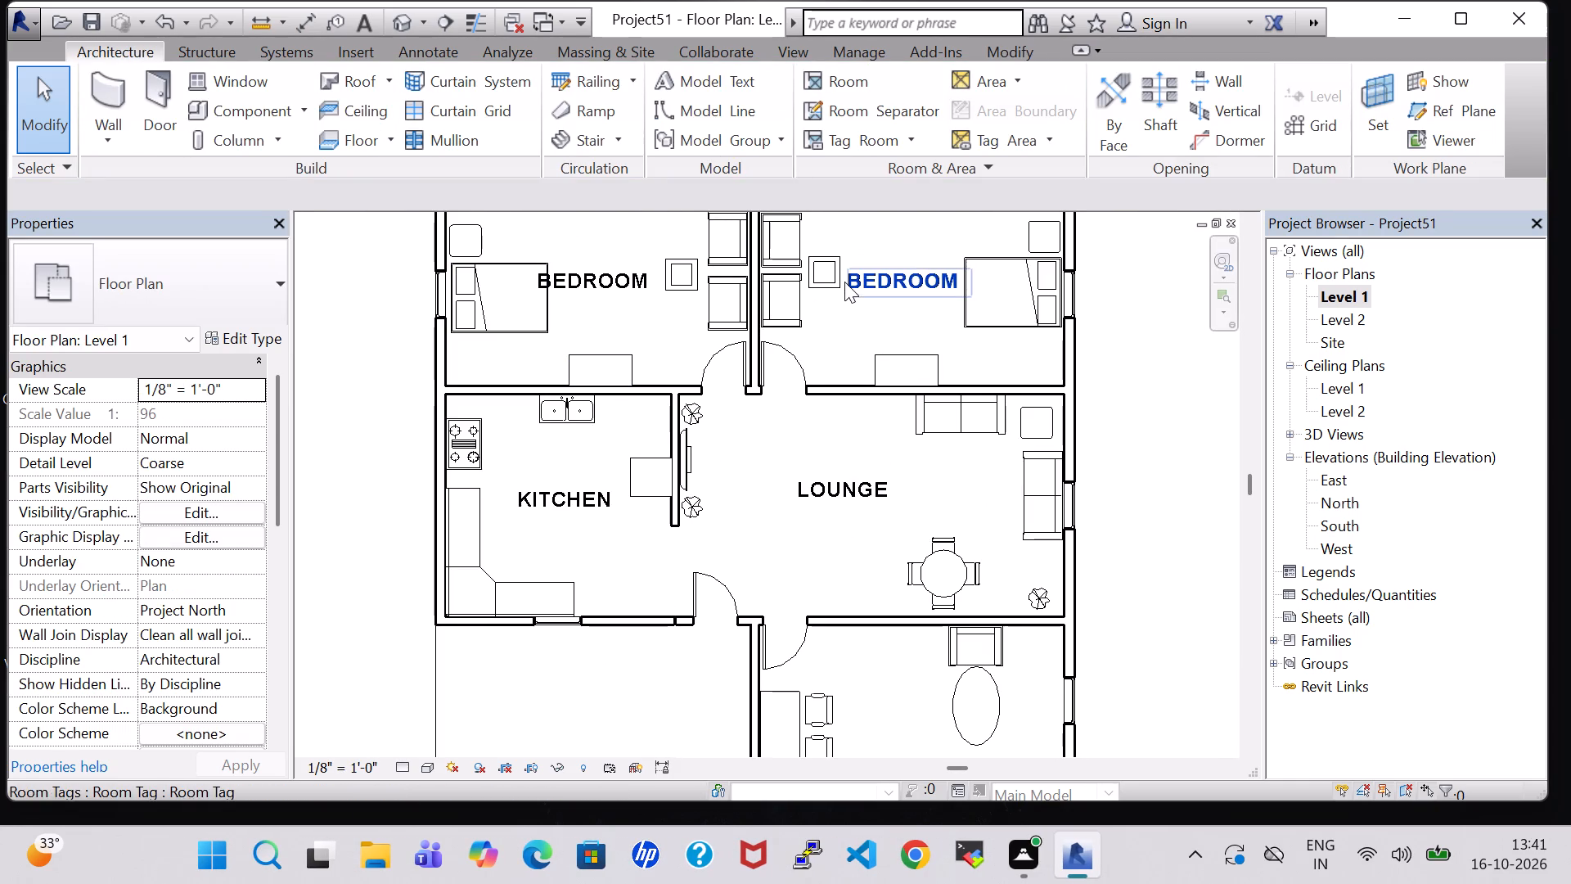
pyautogui.moveTo(603, 265); pyautogui.dragTo(626, 415, button='middle')
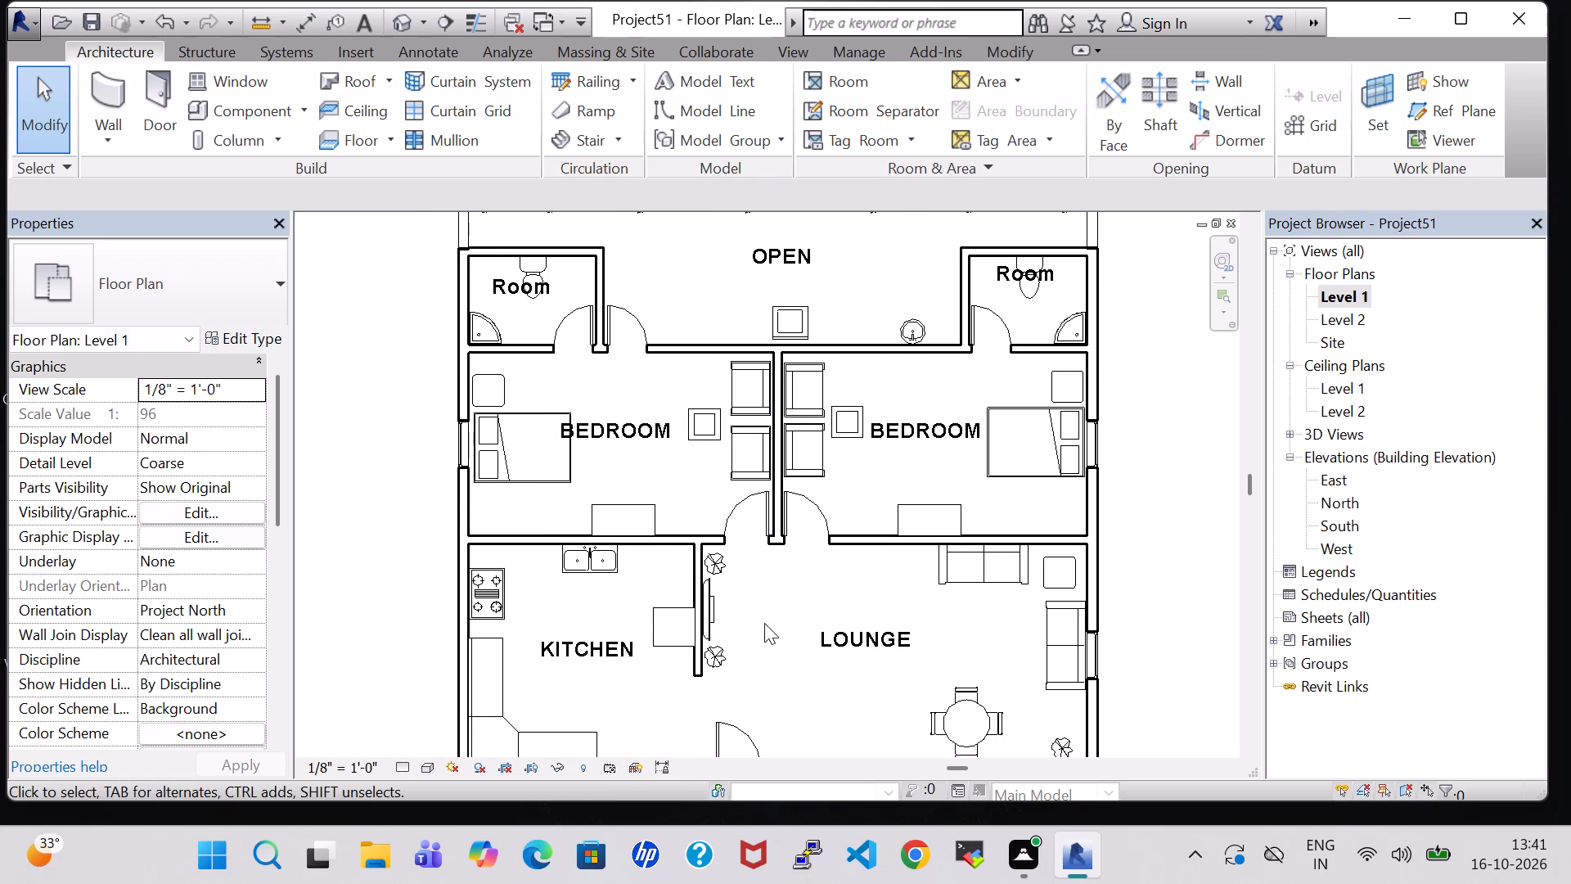
pyautogui.moveTo(763, 661); pyautogui.dragTo(763, 597, button='middle')
pyautogui.click(973, 521)
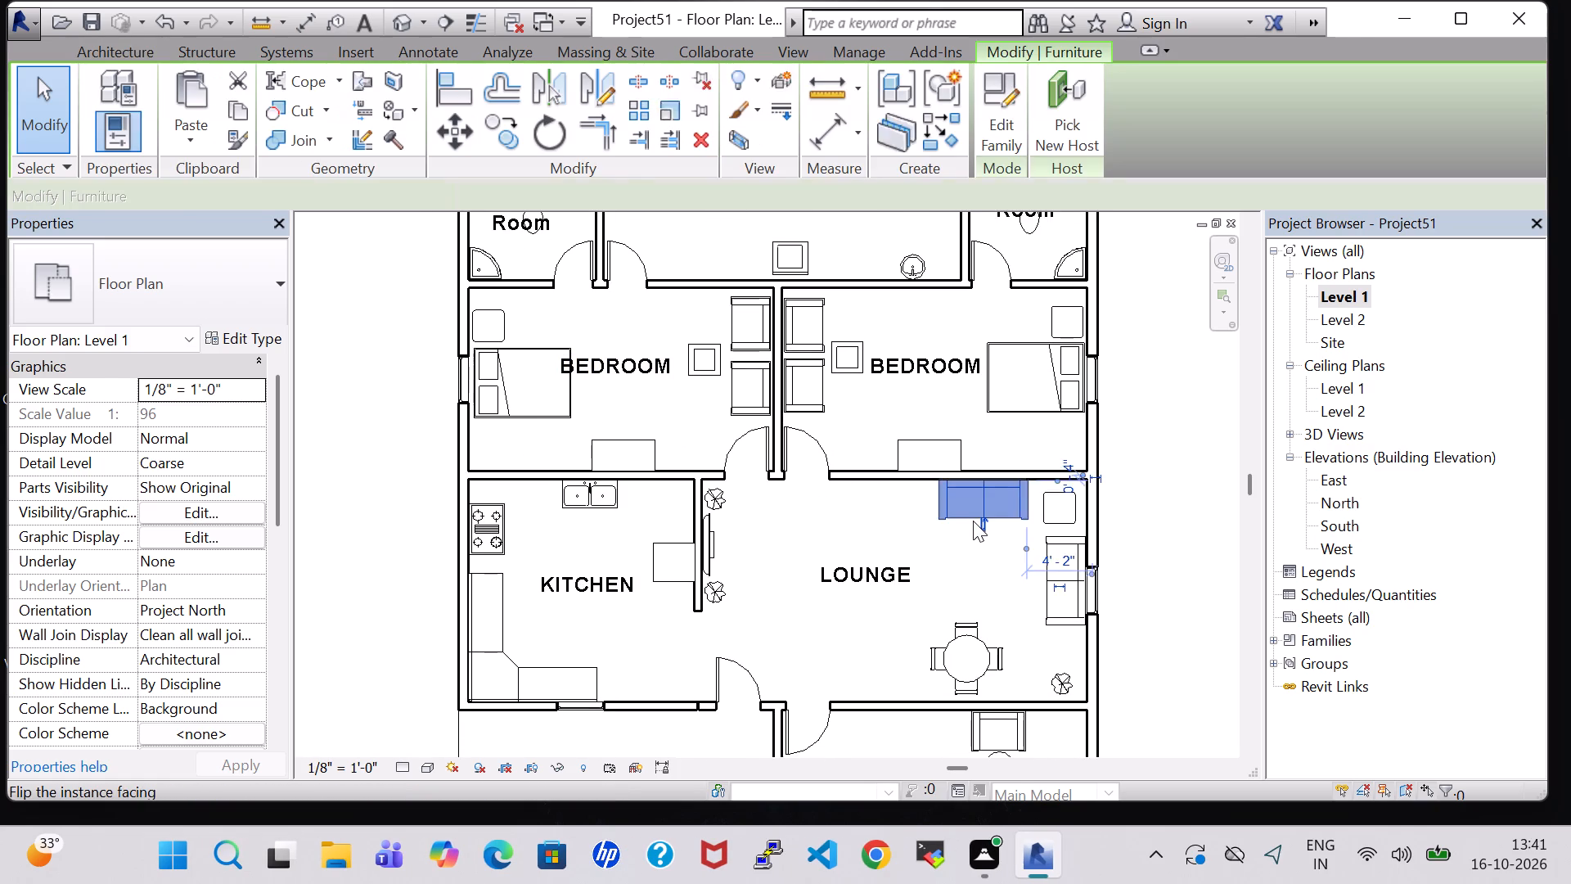
pyautogui.rightClick(973, 521)
pyautogui.click(1045, 434)
pyautogui.moveTo(1020, 634); pyautogui.dragTo(1001, 397, button='middle')
pyautogui.press('space')
pyautogui.press('space')
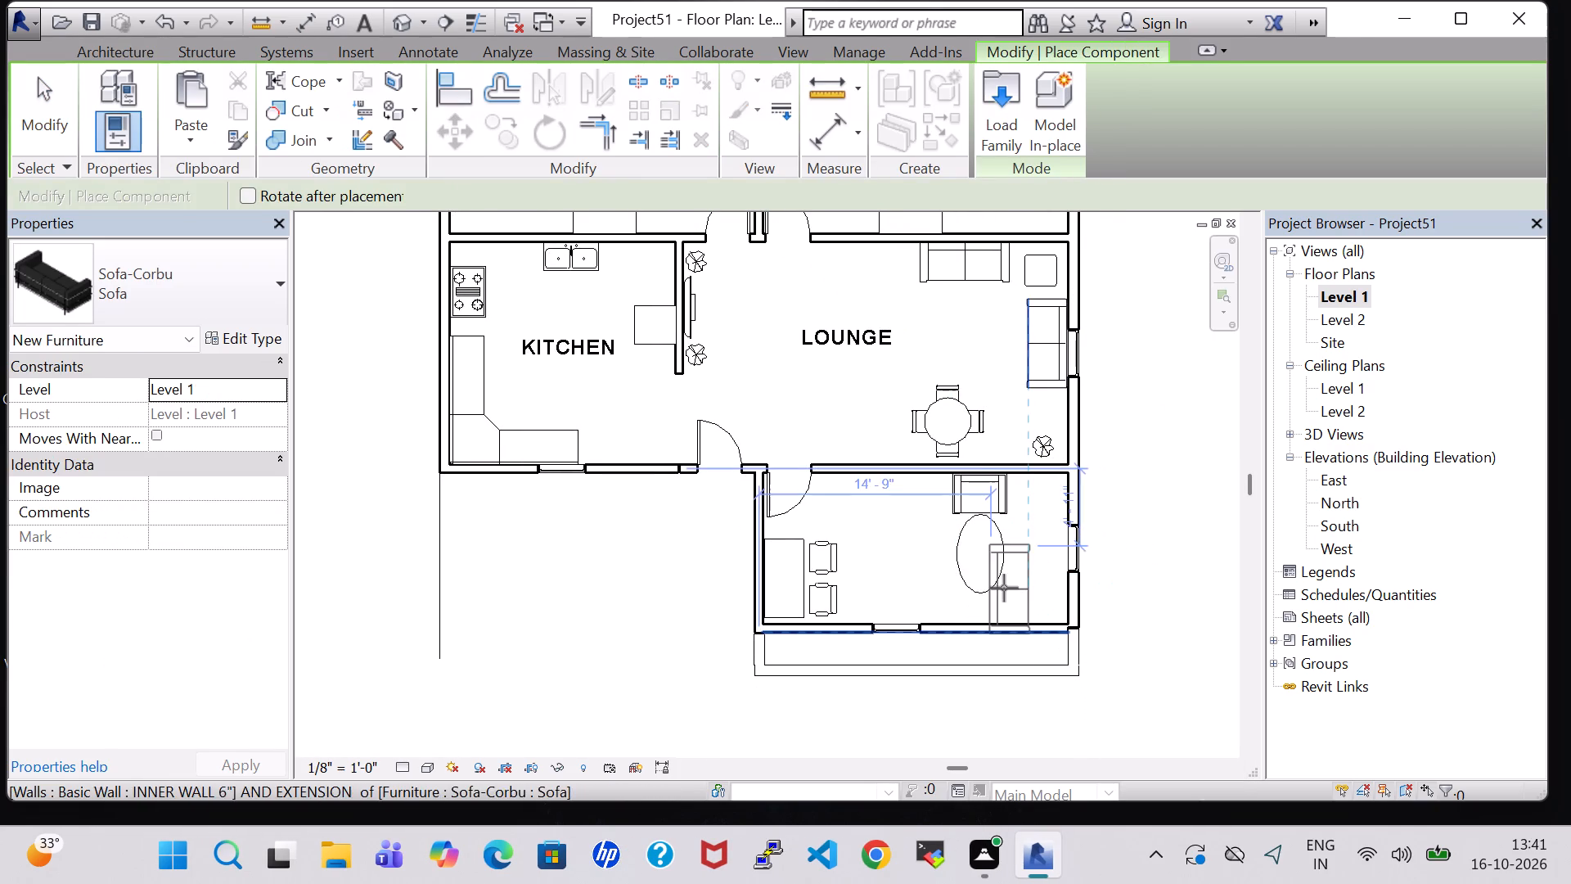
pyautogui.press('space')
pyautogui.press('space')
pyautogui.press('space')
pyautogui.press('space')
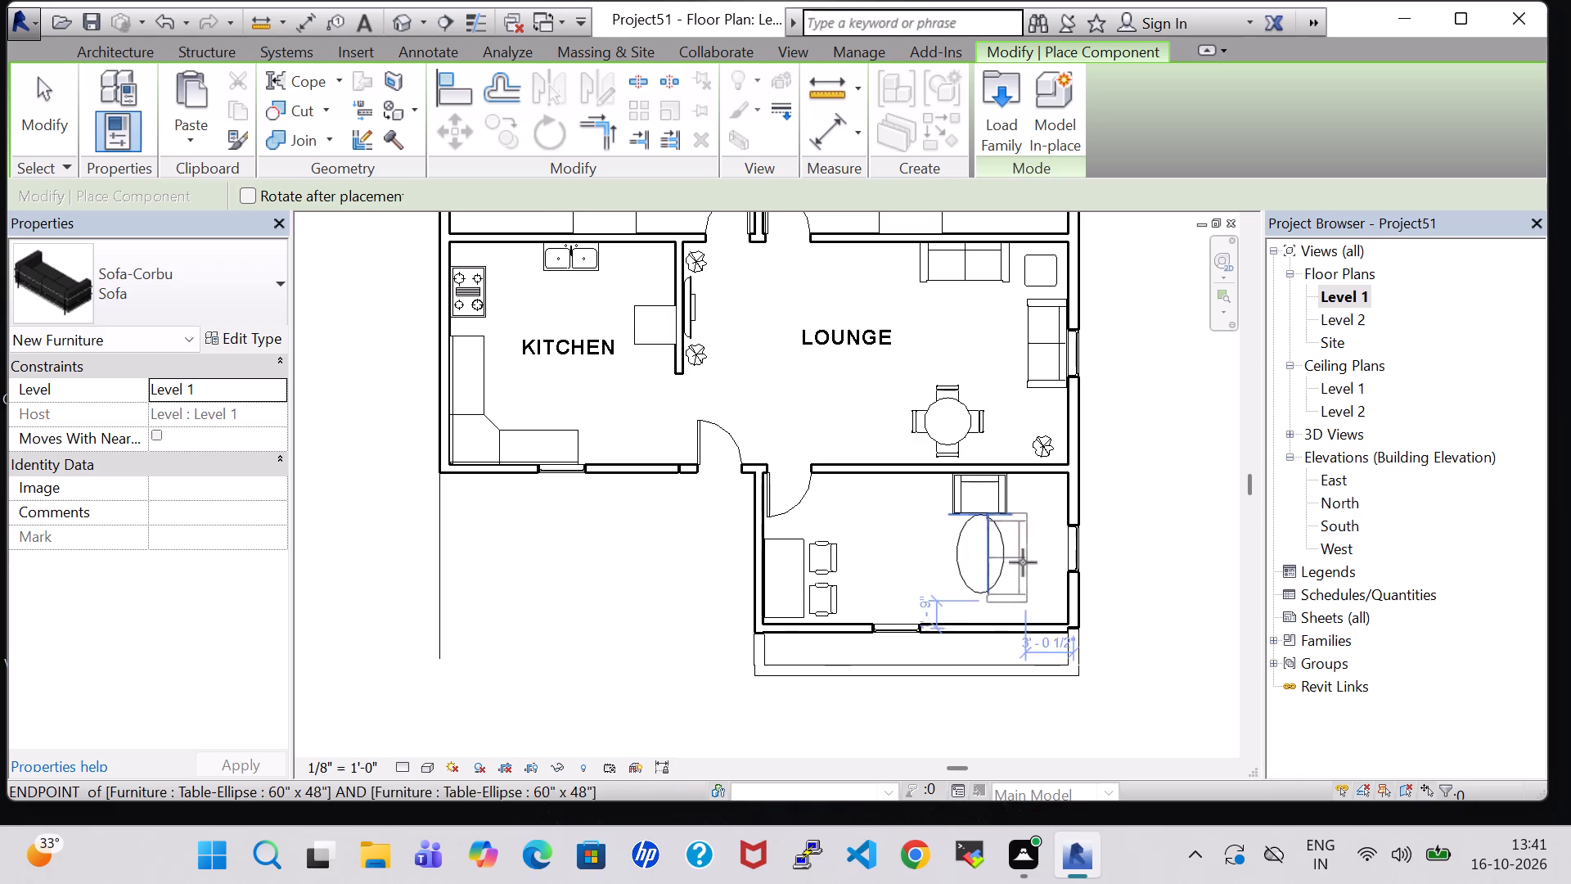
pyautogui.scroll(6, 1028, 557)
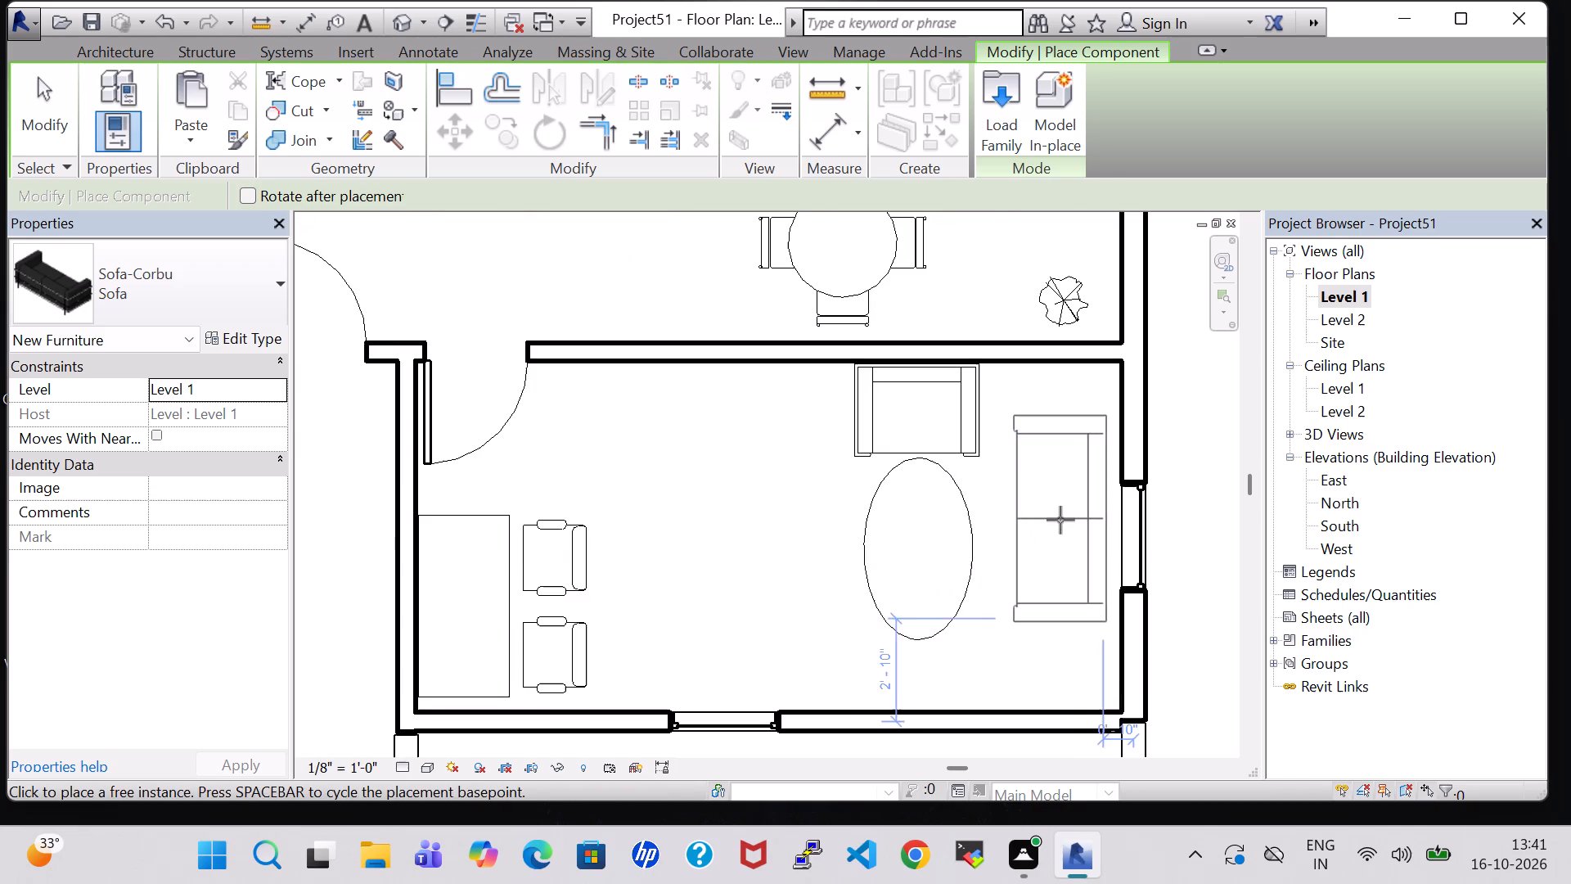
pyautogui.scroll(5, 1060, 518)
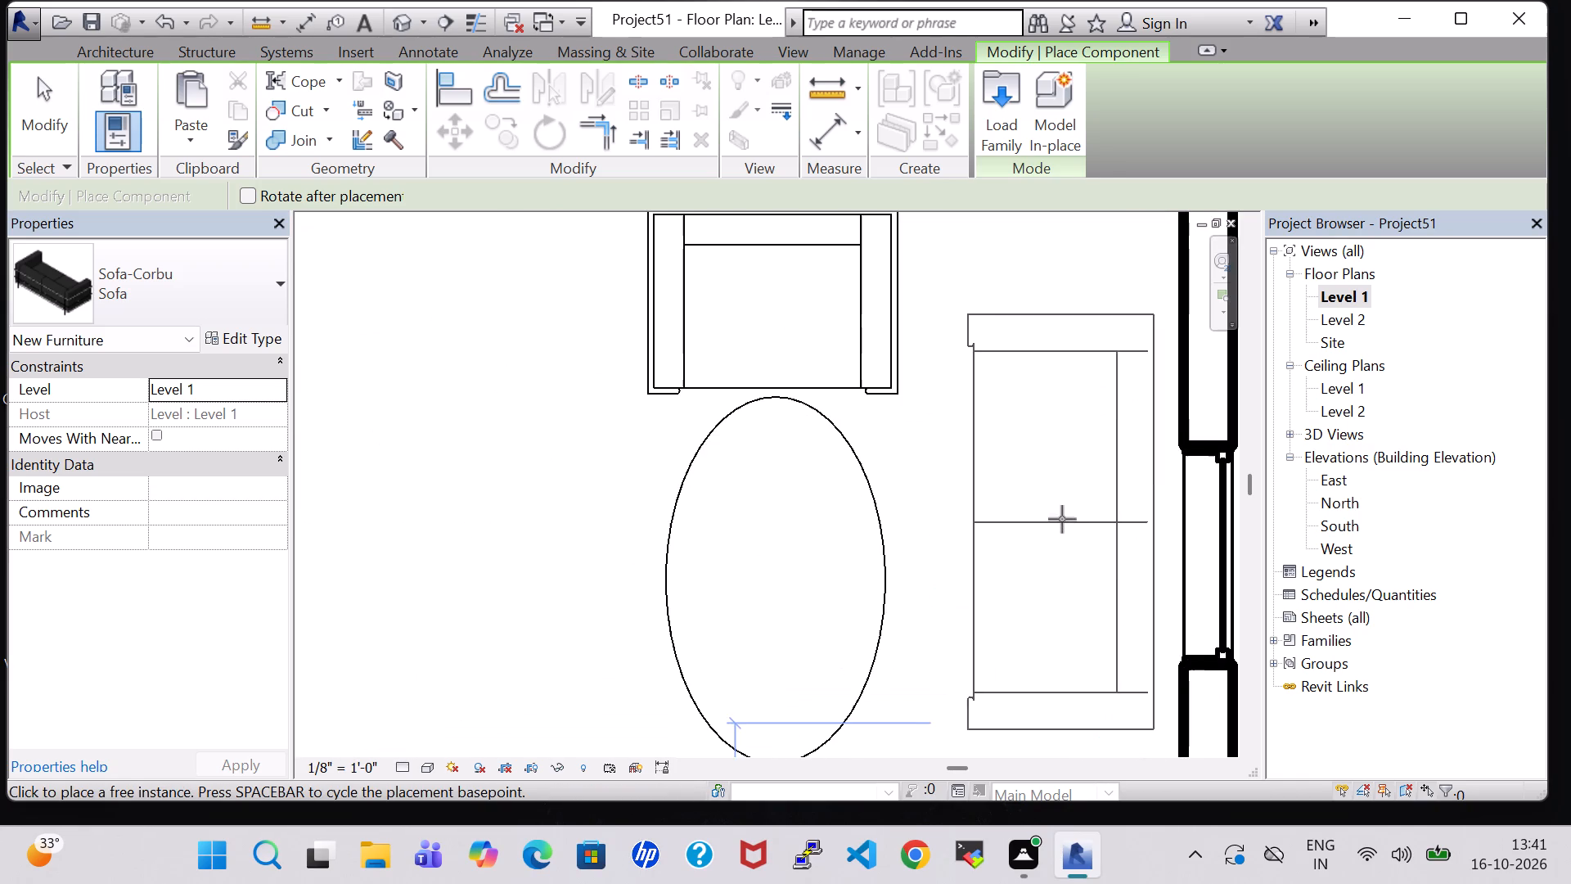
pyautogui.click(1076, 521)
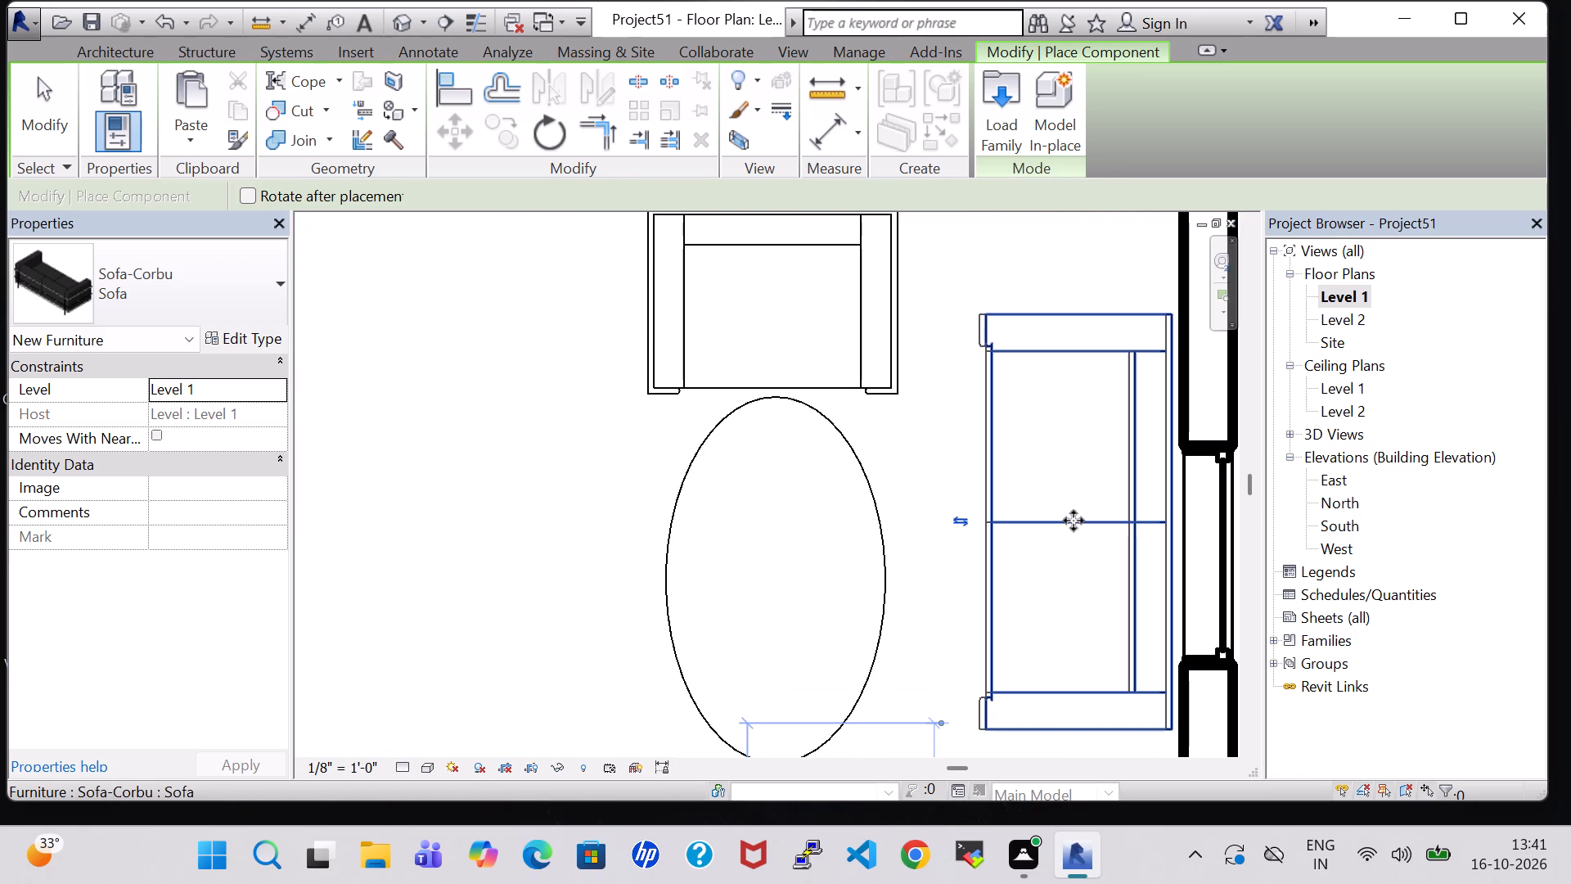
pyautogui.press('Escape')
pyautogui.press('Escape')
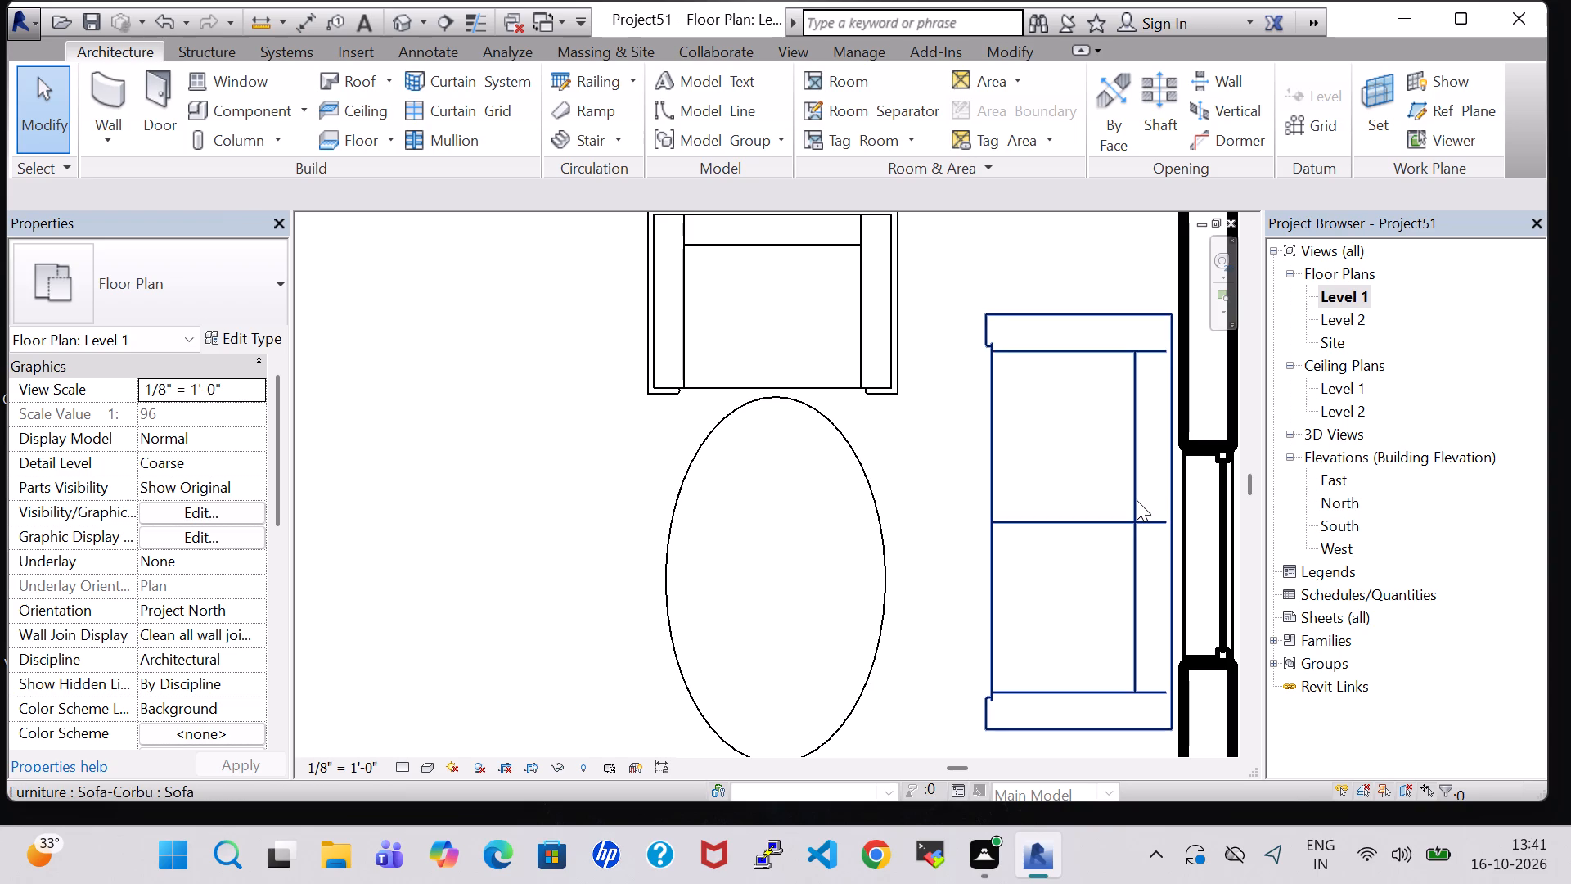
# Nudge the Sofa-Corbu in the room south of the lounge one increment east, against the east wall.
pyautogui.click(1137, 500)
pyautogui.press('Right')
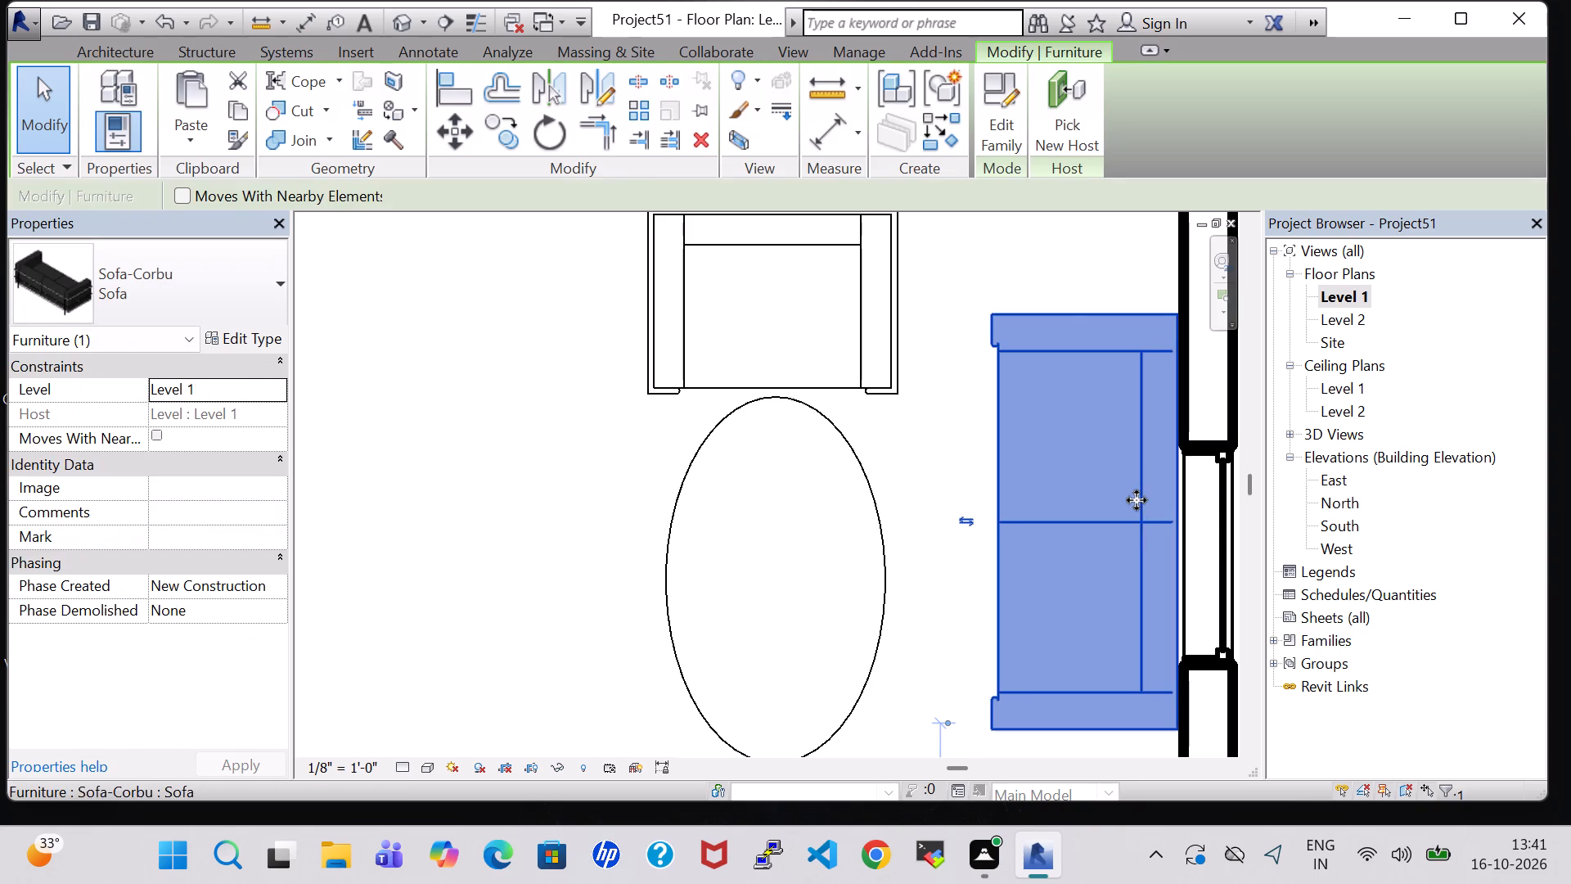
pyautogui.click(1048, 271)
# Nudge the Chair-Corbu north of the elliptical table four increments east.
pyautogui.click(885, 292)
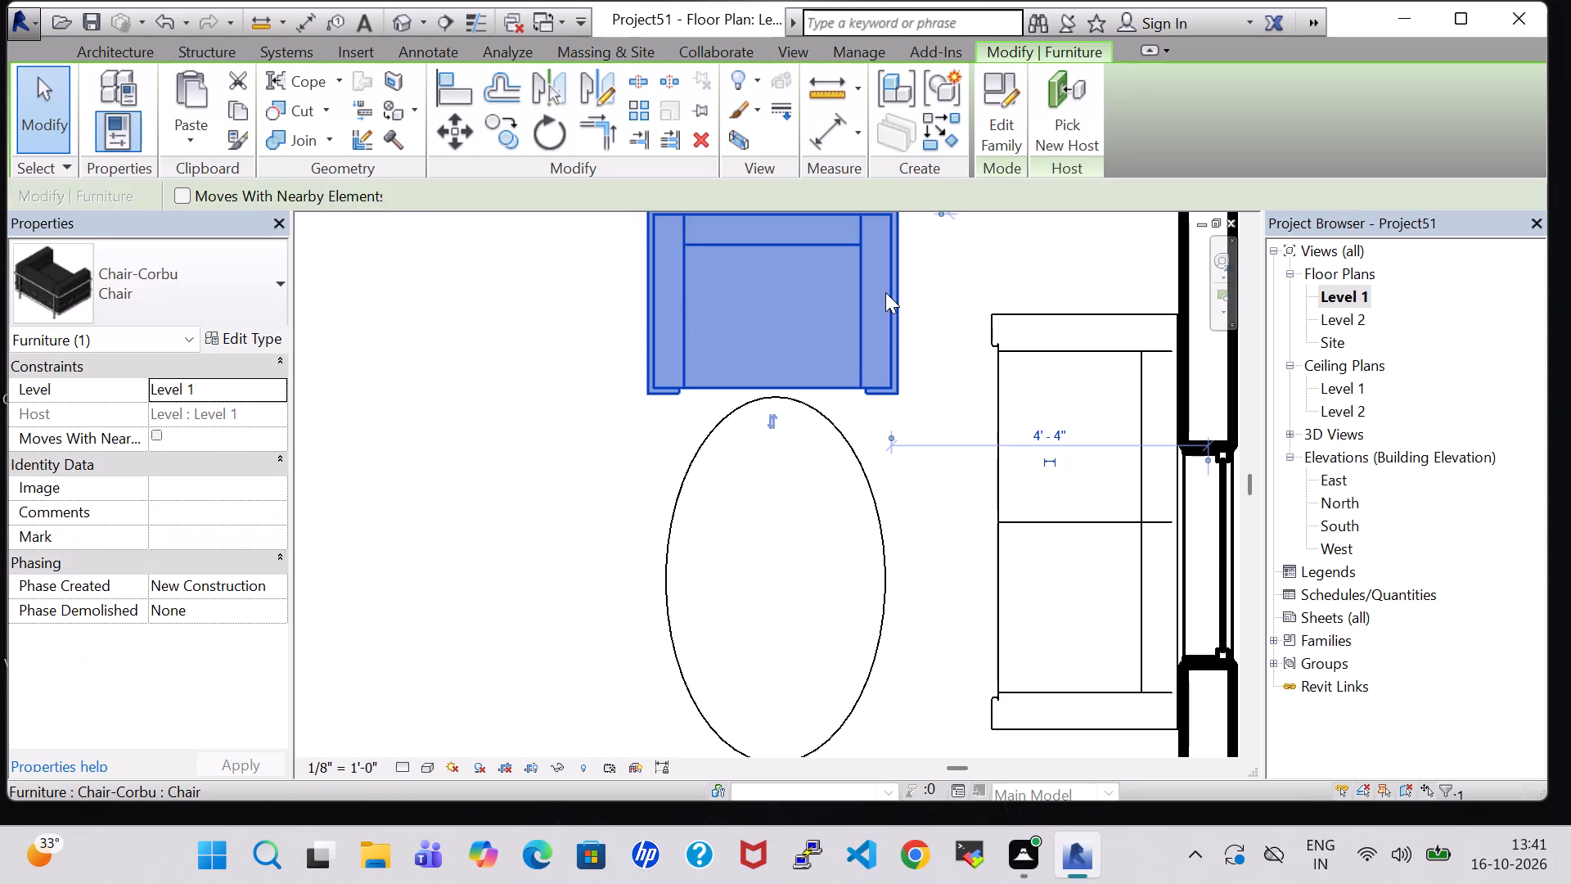
pyautogui.press('Right')
pyautogui.press('Right')
pyautogui.press('Right')
pyautogui.press('Right')
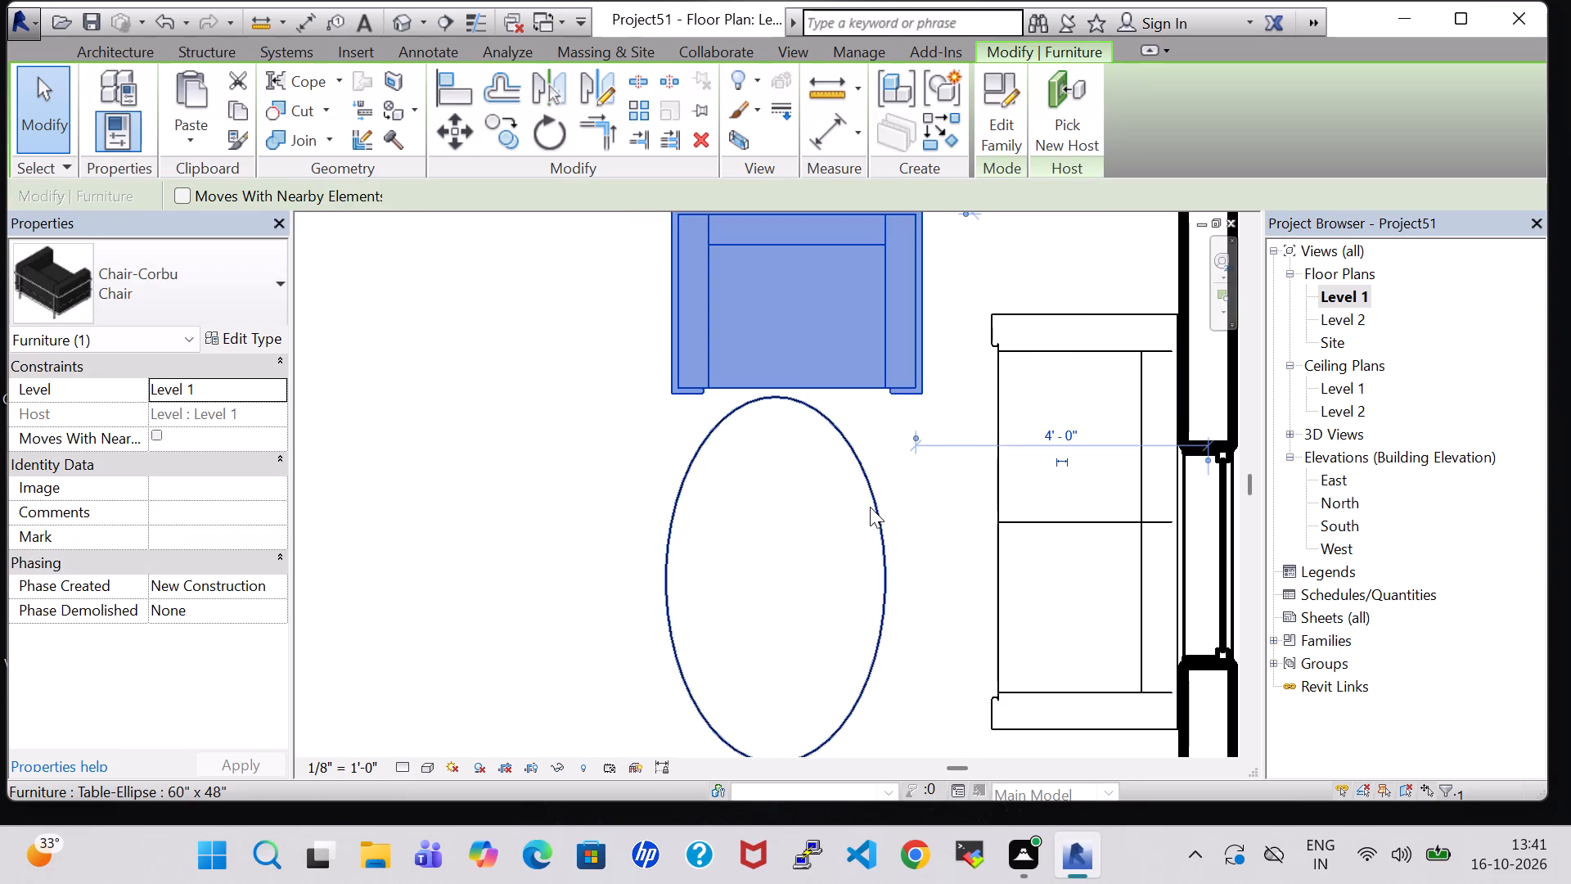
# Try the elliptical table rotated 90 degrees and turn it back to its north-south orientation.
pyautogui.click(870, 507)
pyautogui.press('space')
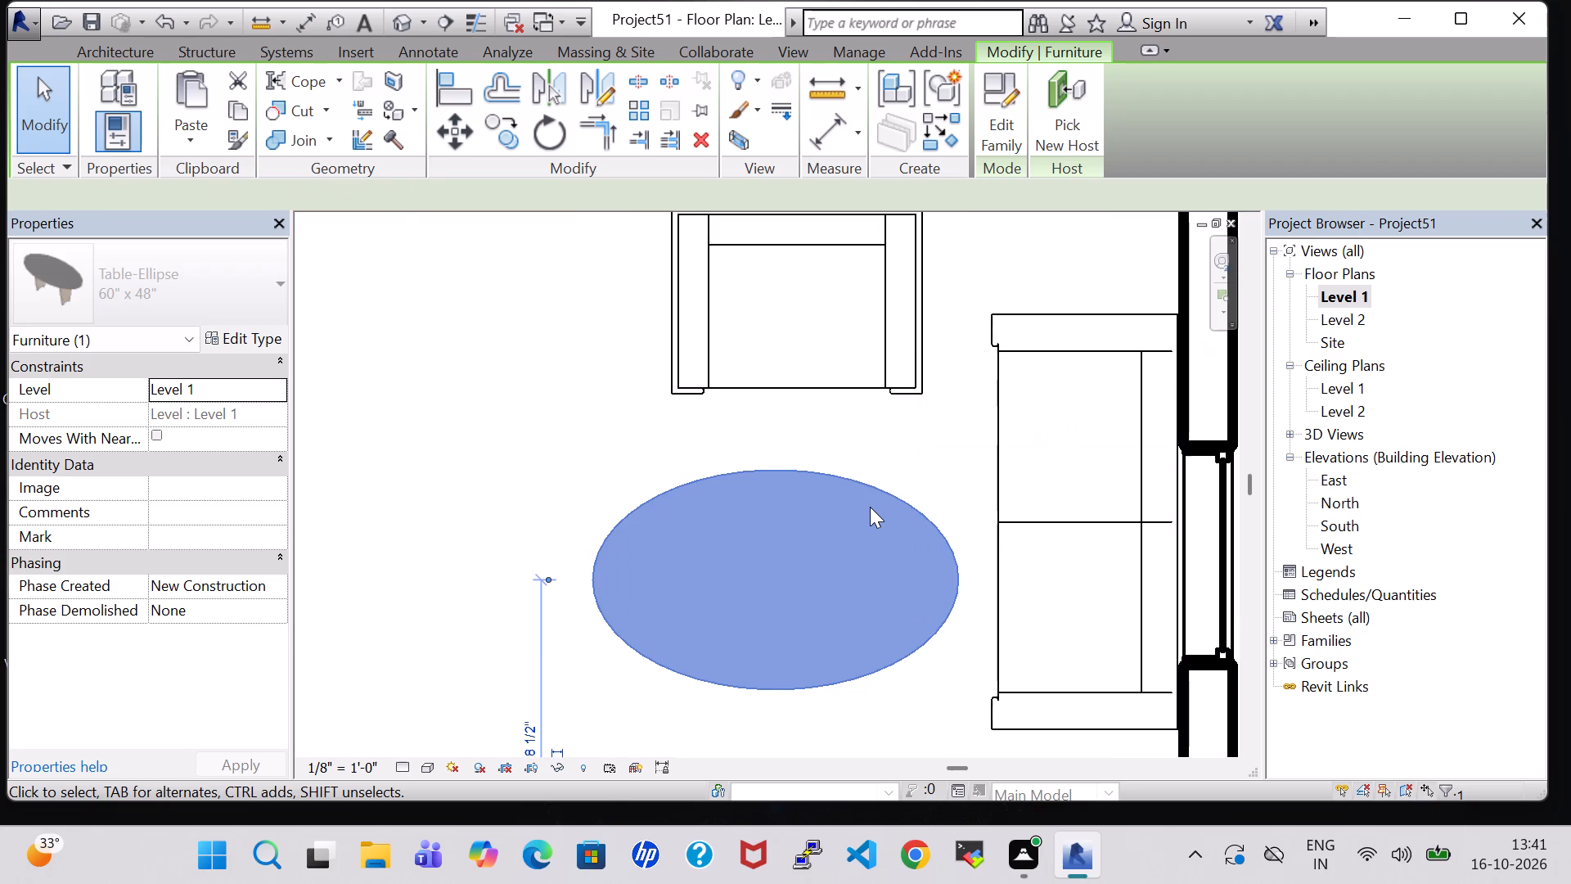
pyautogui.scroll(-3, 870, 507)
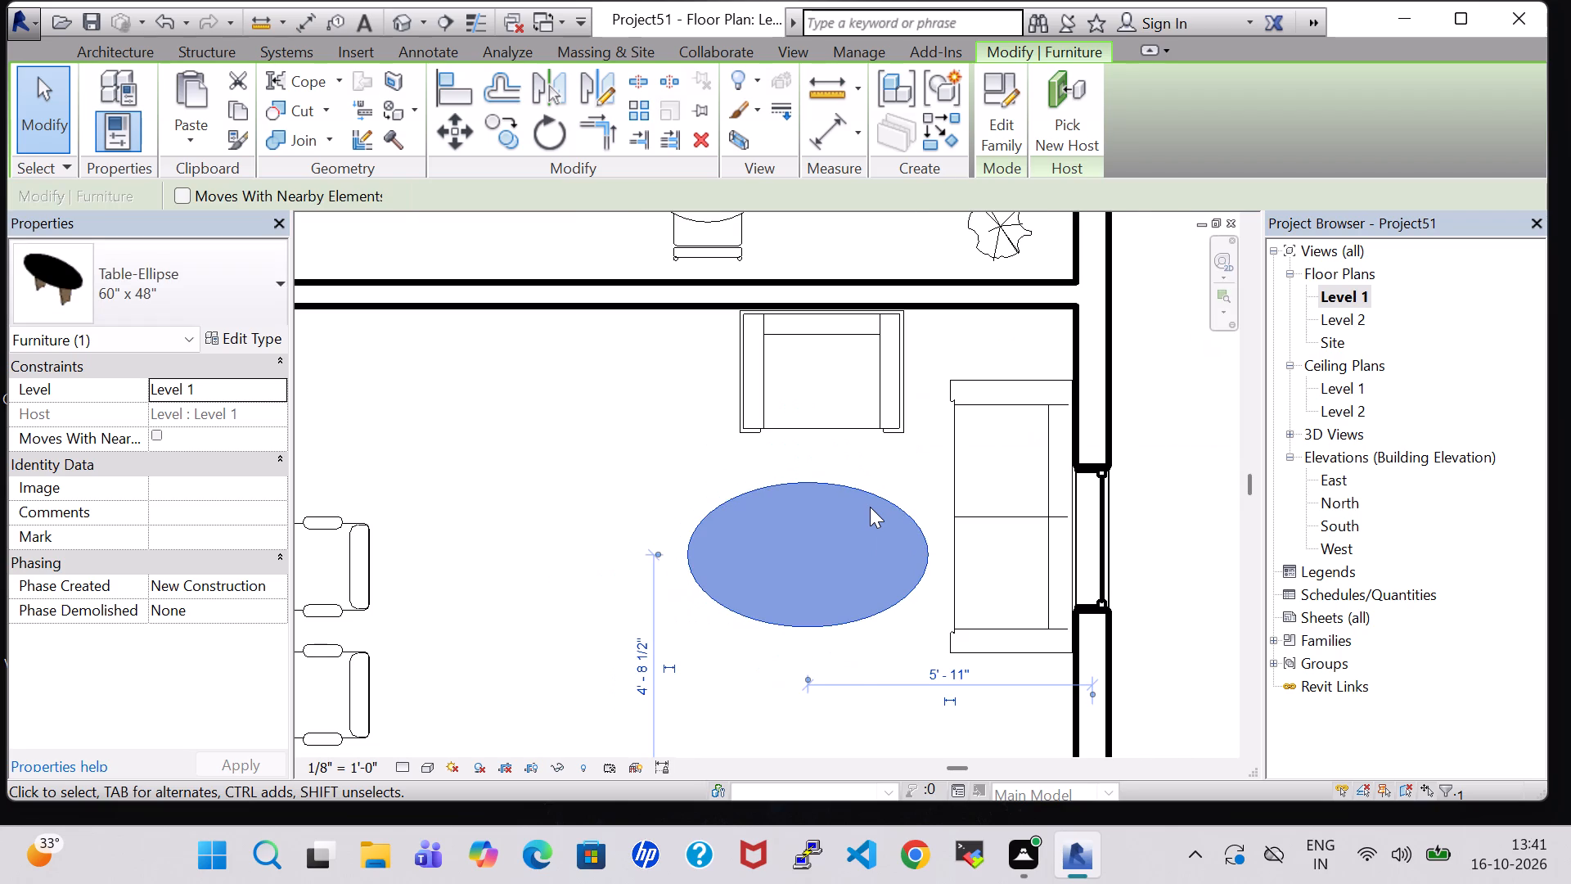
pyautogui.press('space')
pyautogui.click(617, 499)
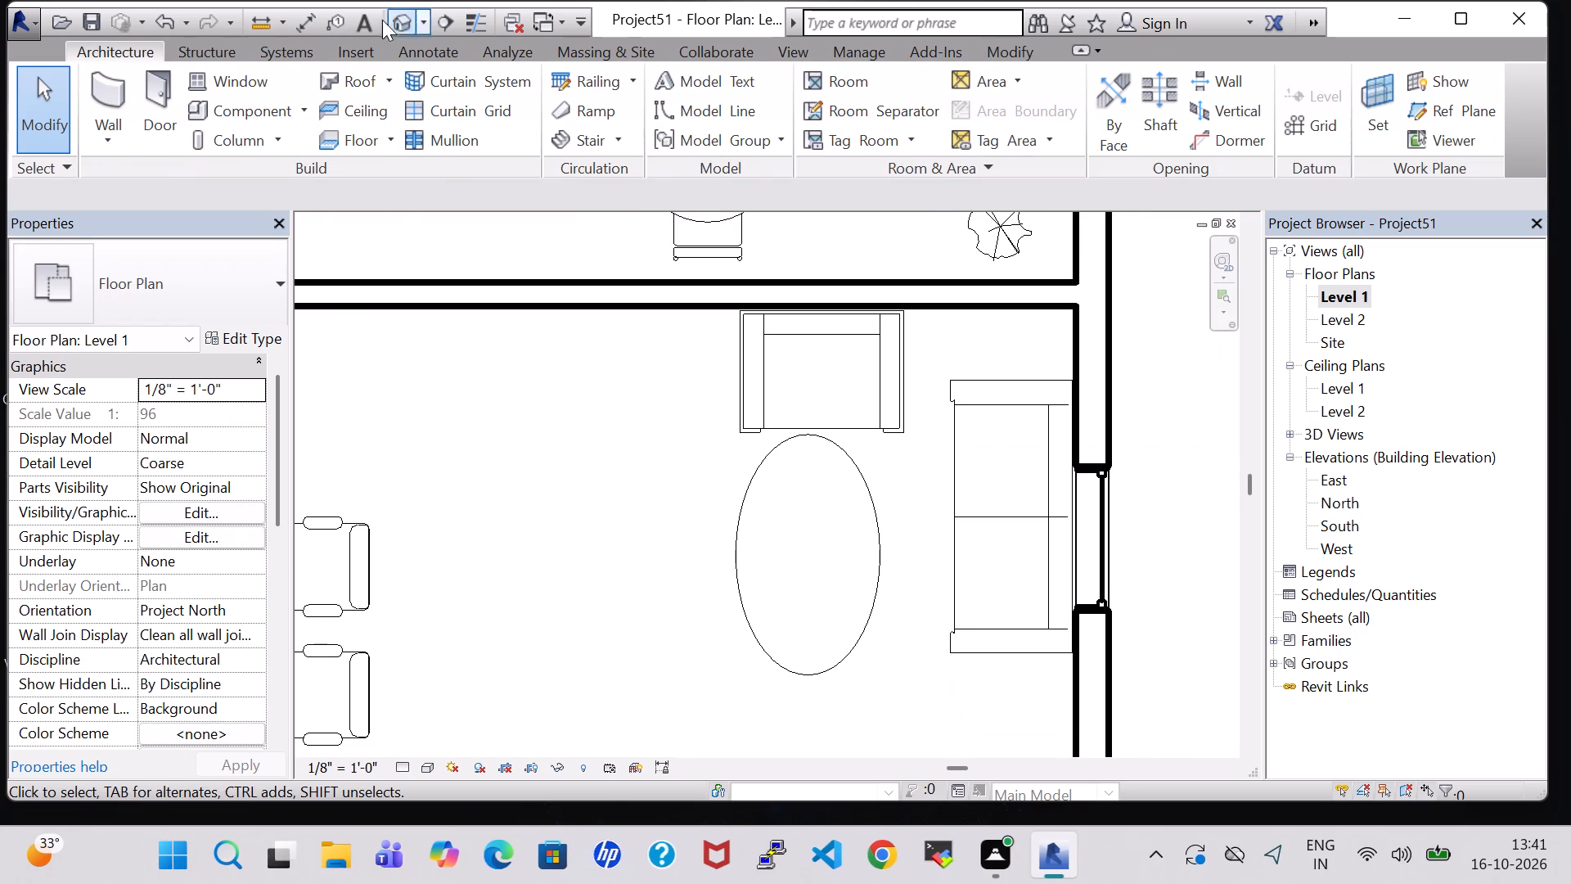
# In the 3D view, nudge the elliptical table two increments south, away from the armchair, and three increments east toward the sofa.
pyautogui.click(403, 27)
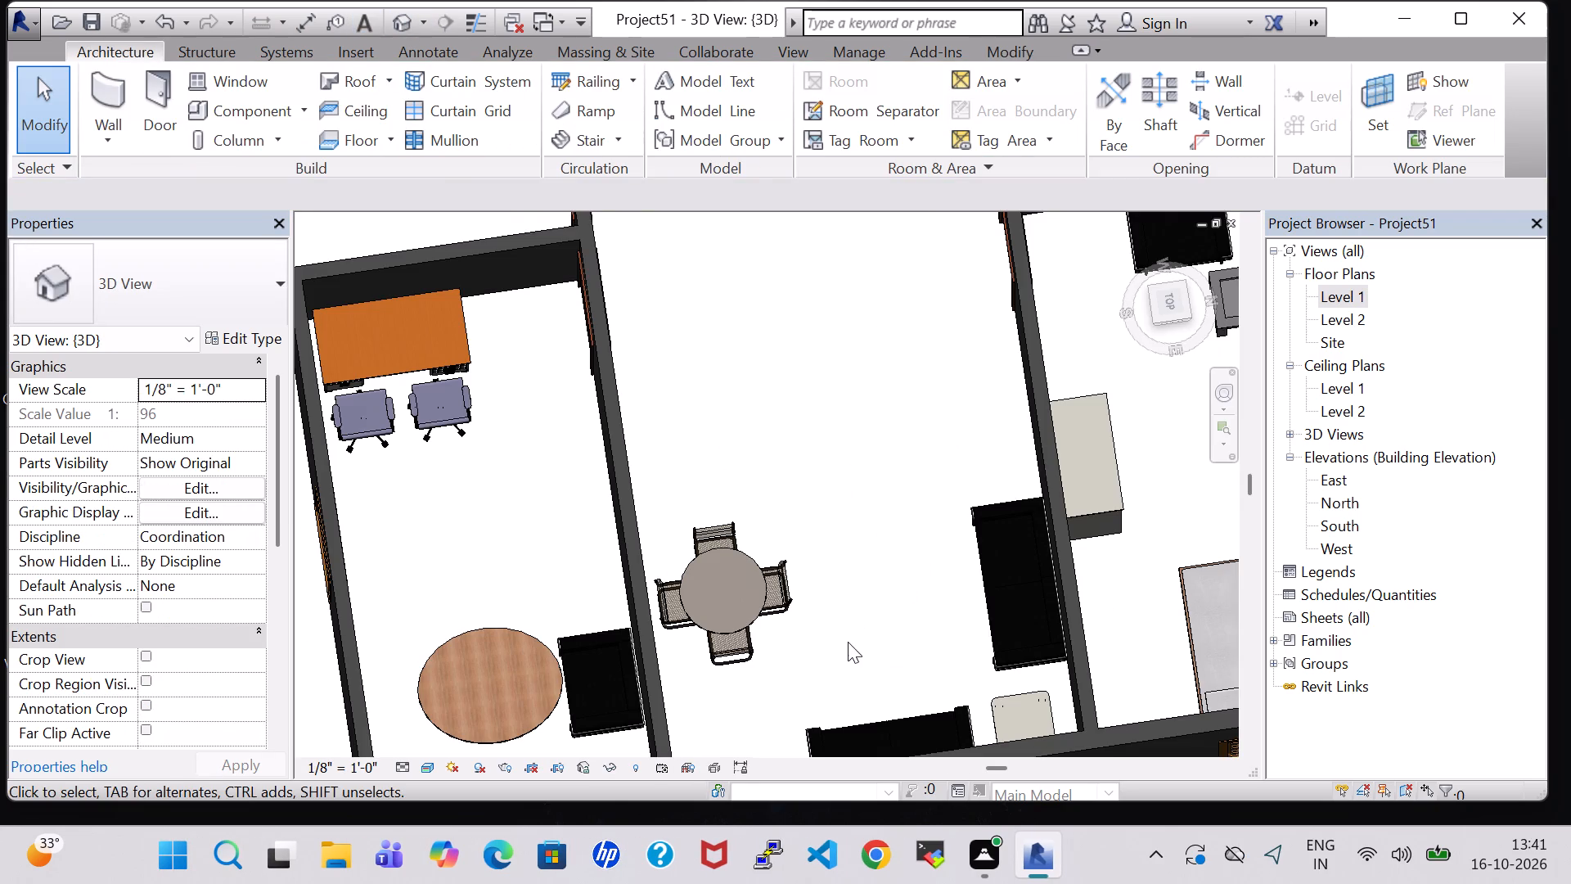
pyautogui.moveTo(843, 640); pyautogui.dragTo(849, 504, button='middle')
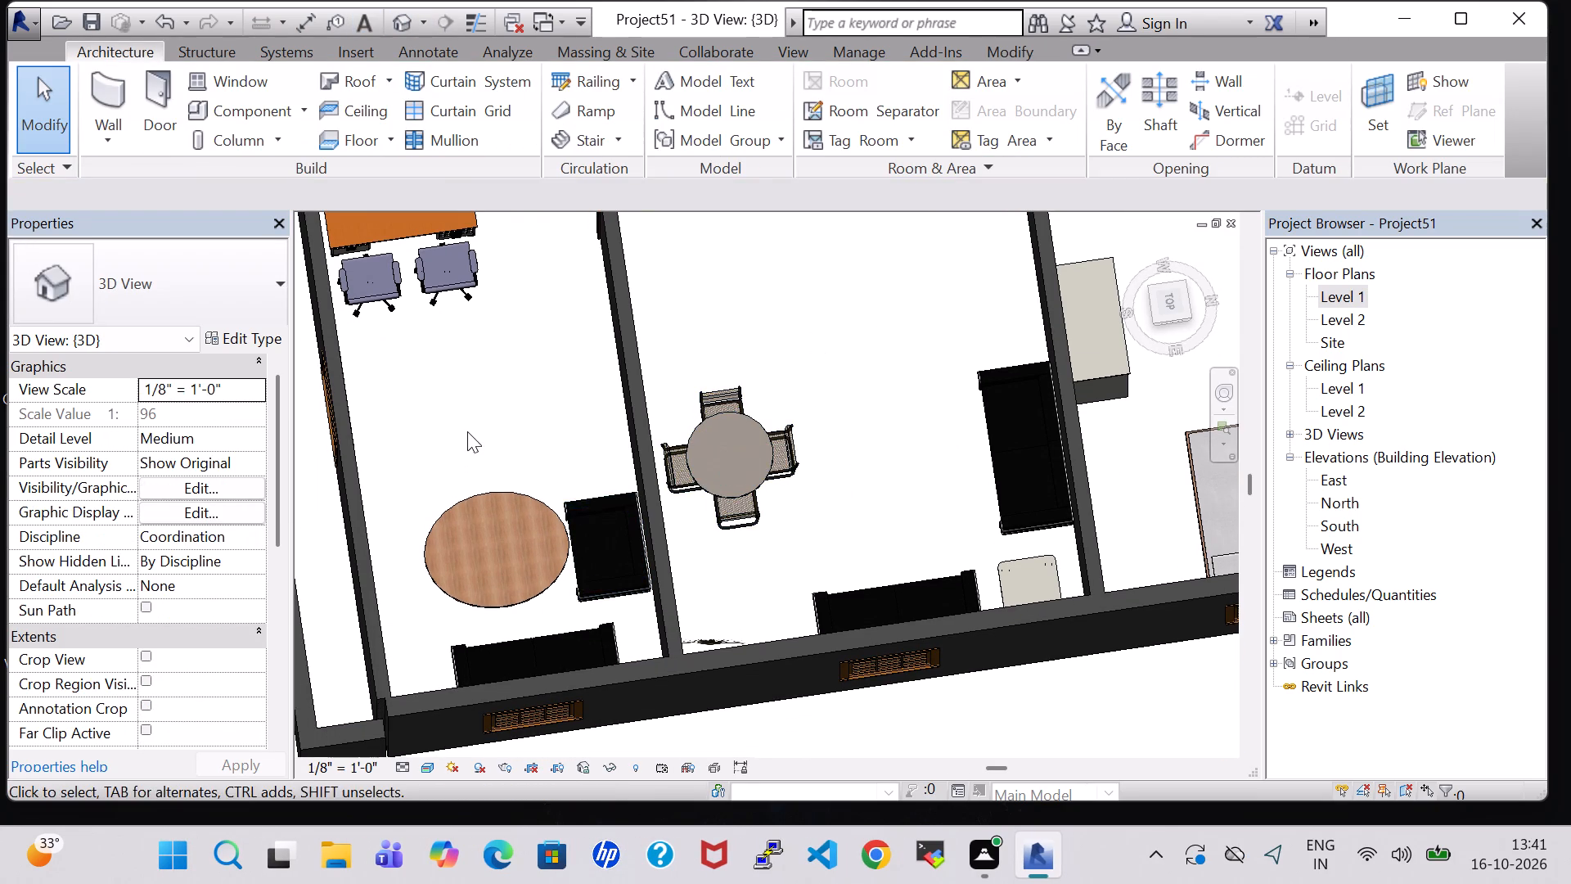
pyautogui.moveTo(467, 431); pyautogui.dragTo(659, 431, button='middle')
pyautogui.moveTo(1083, 571); pyautogui.dragTo(889, 541, button='middle')
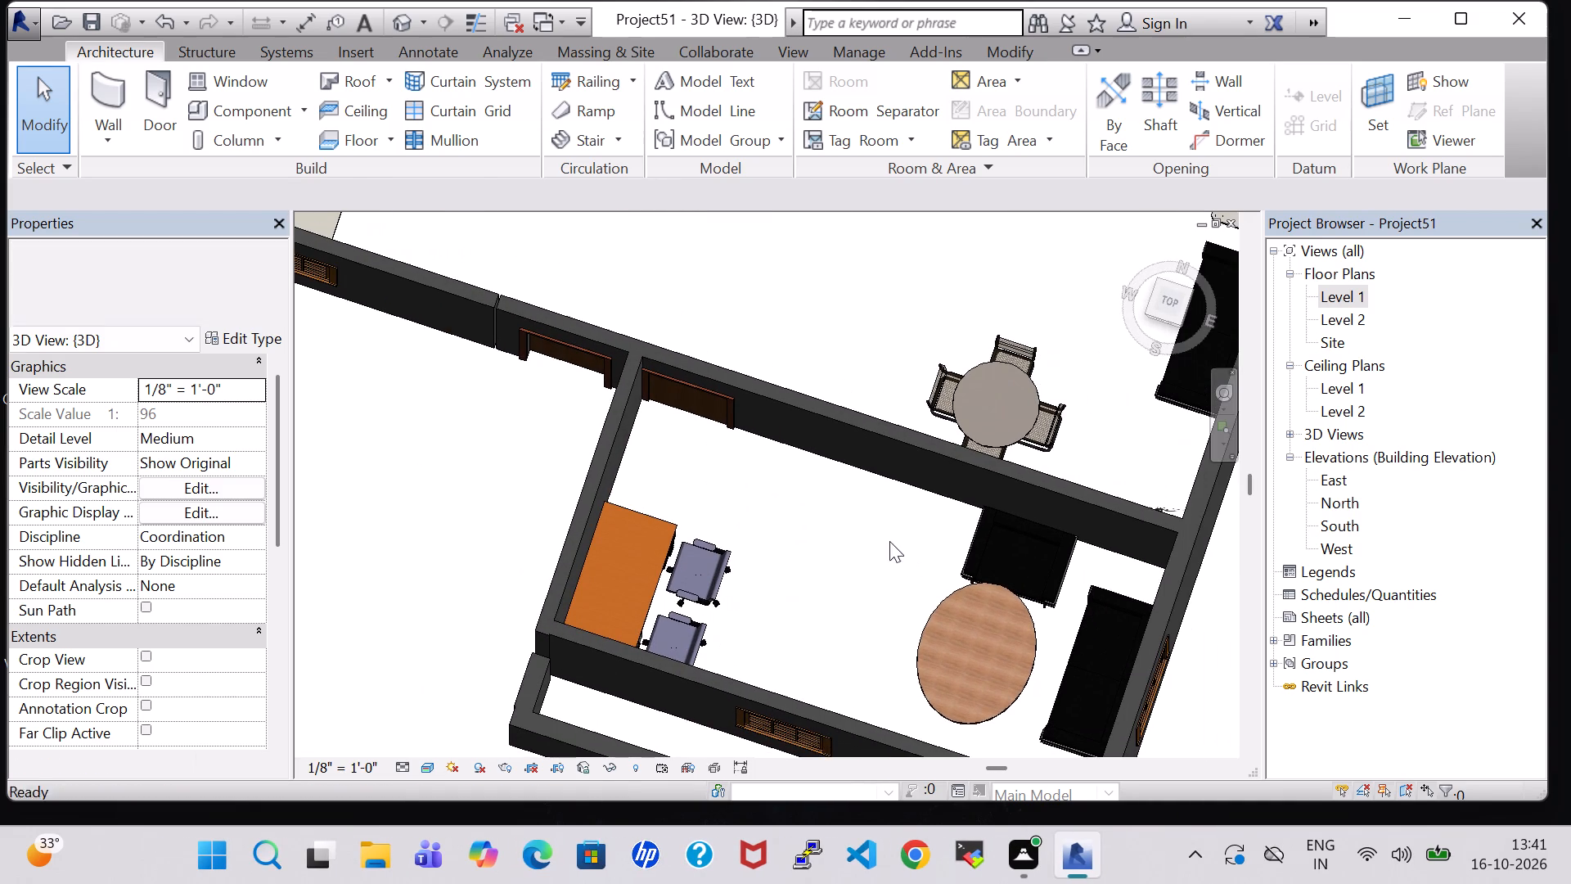
pyautogui.click(1035, 630)
pyautogui.press('Down')
pyautogui.press('Down')
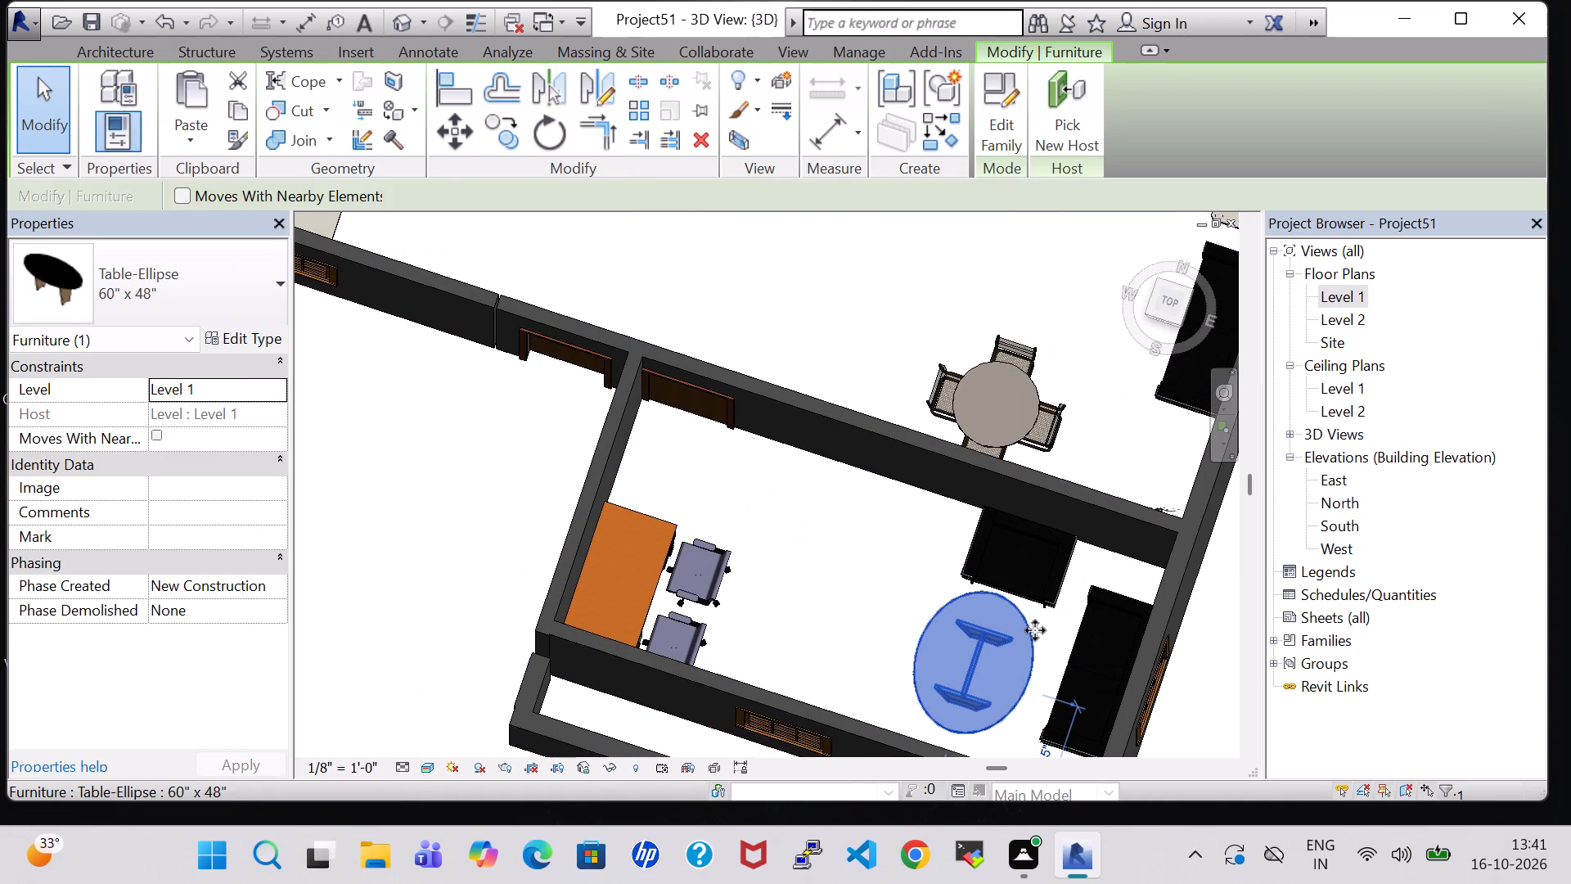
pyautogui.press('Right')
pyautogui.press('Right')
pyautogui.press('Right')
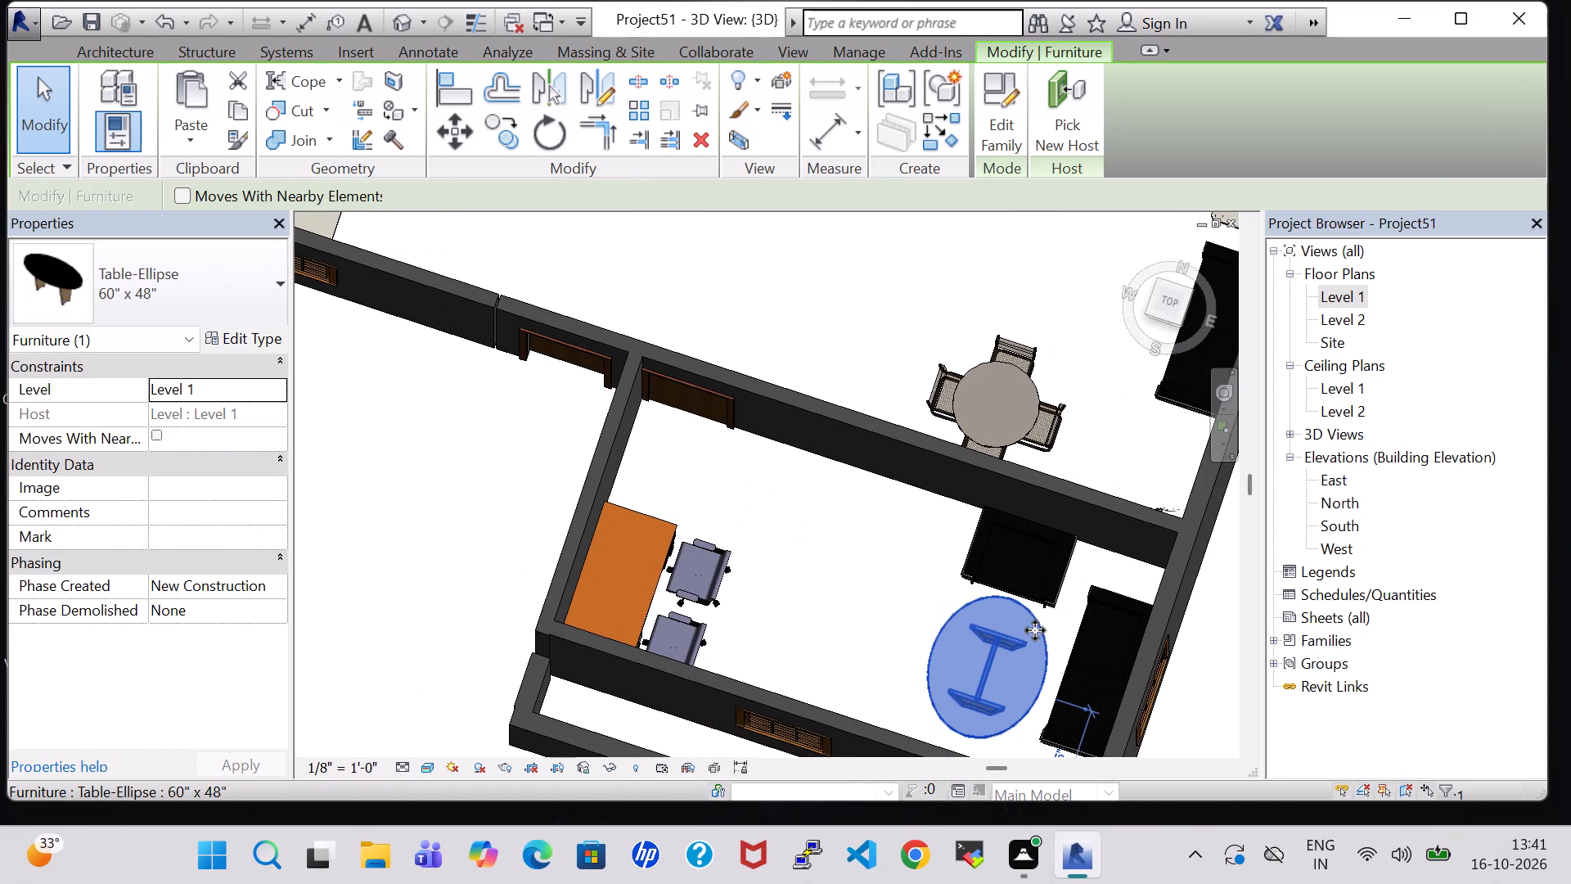
pyautogui.click(870, 304)
# In the Level 1 floor plan, place a Table-End 24" x 24" matching the lounge's in the southeast corner of the south room, beside the sofa.
pyautogui.doubleClick(1347, 293)
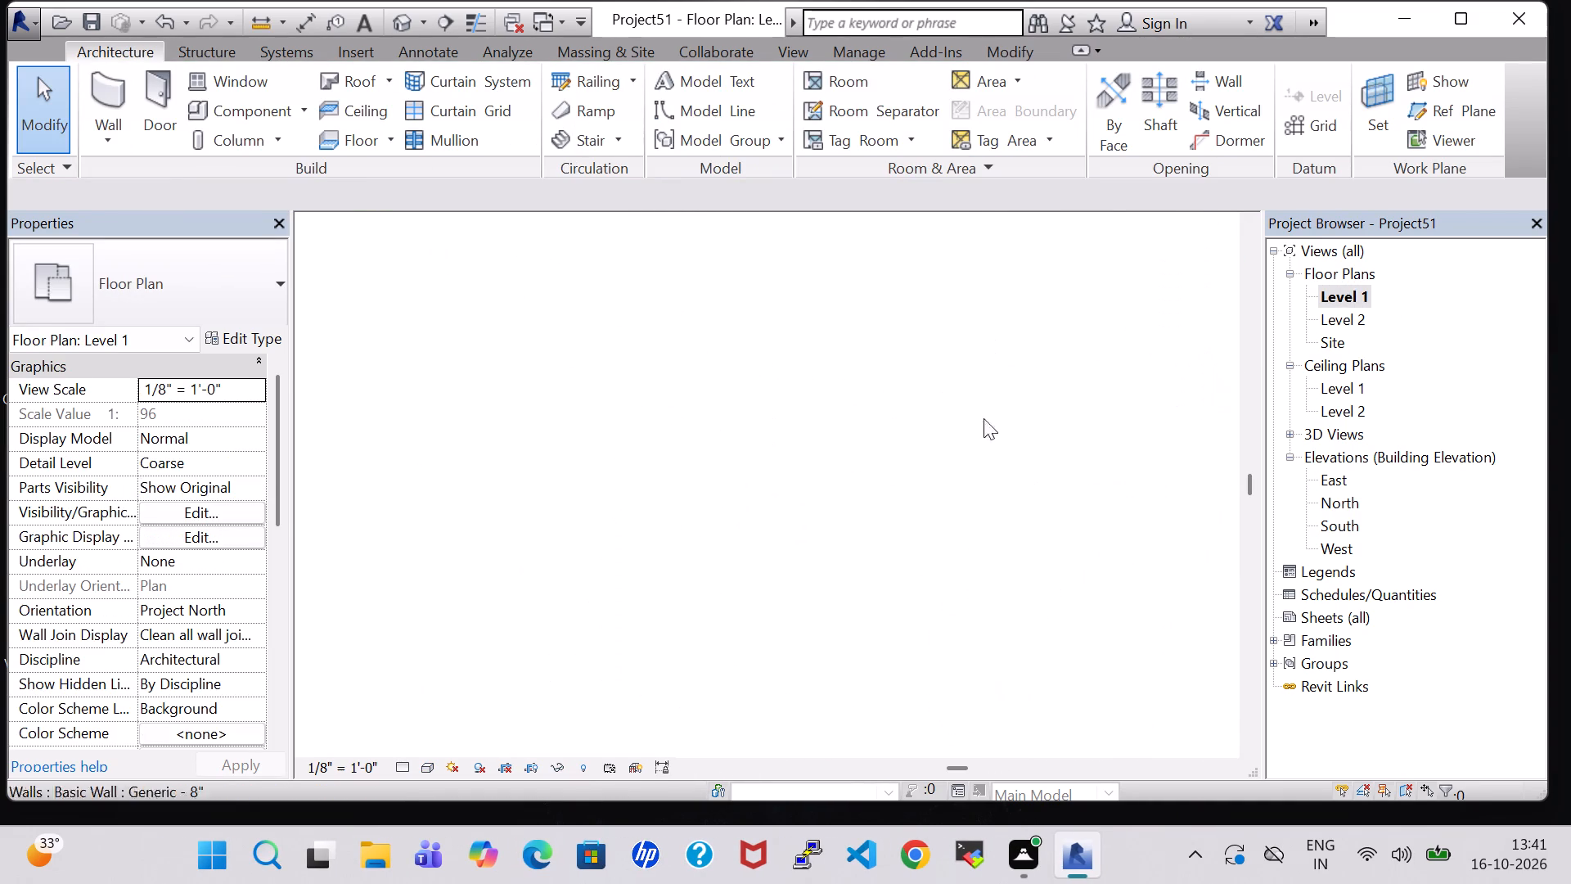
pyautogui.scroll(-5, 965, 433)
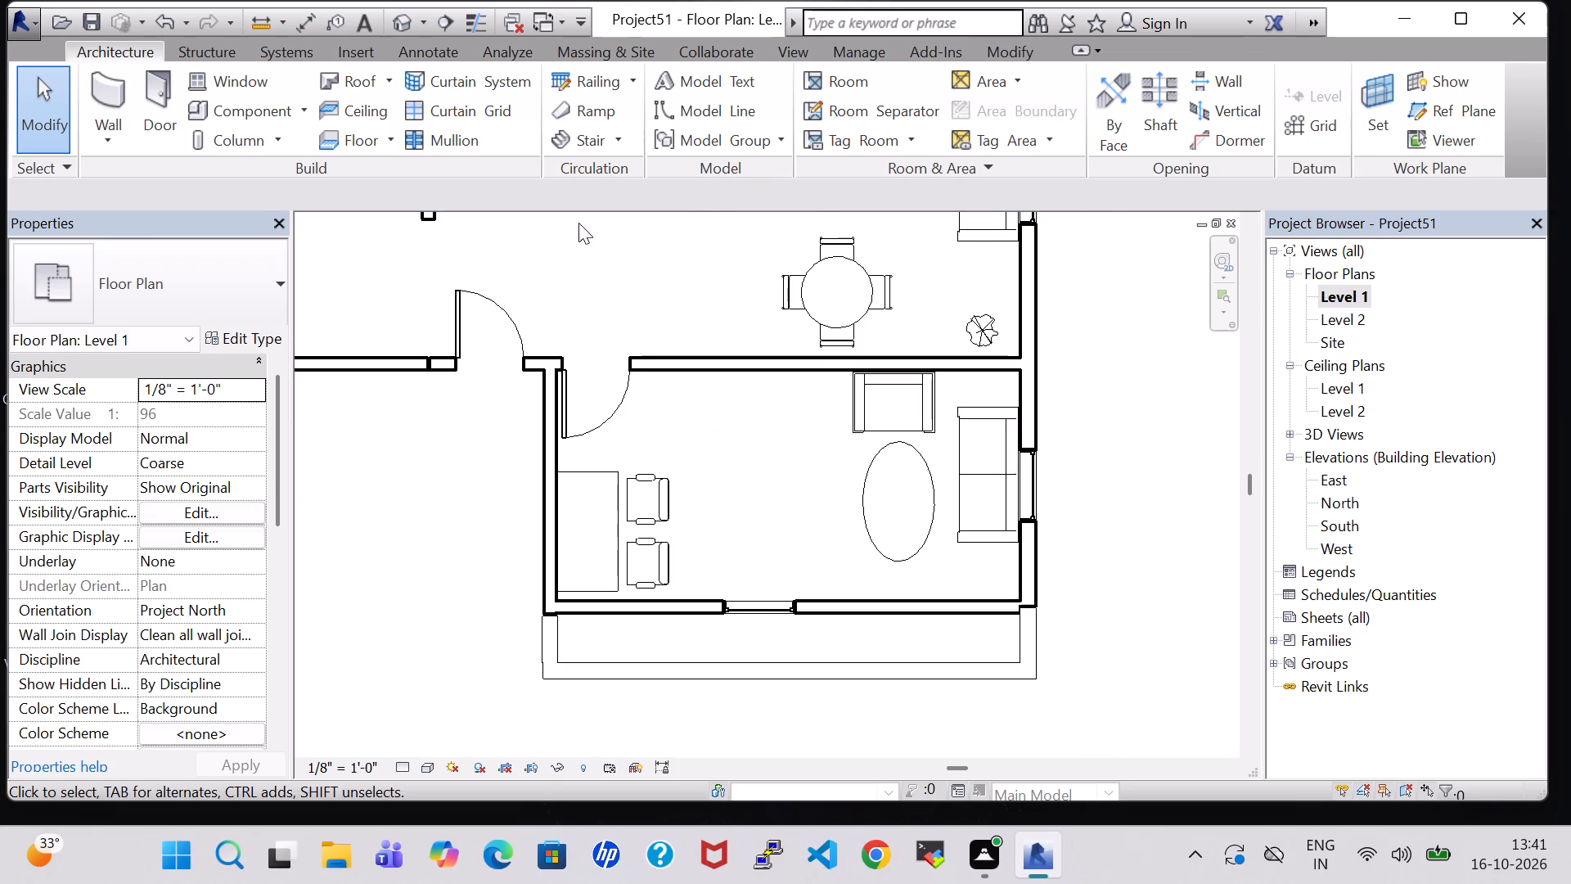
pyautogui.scroll(-5, 600, 318)
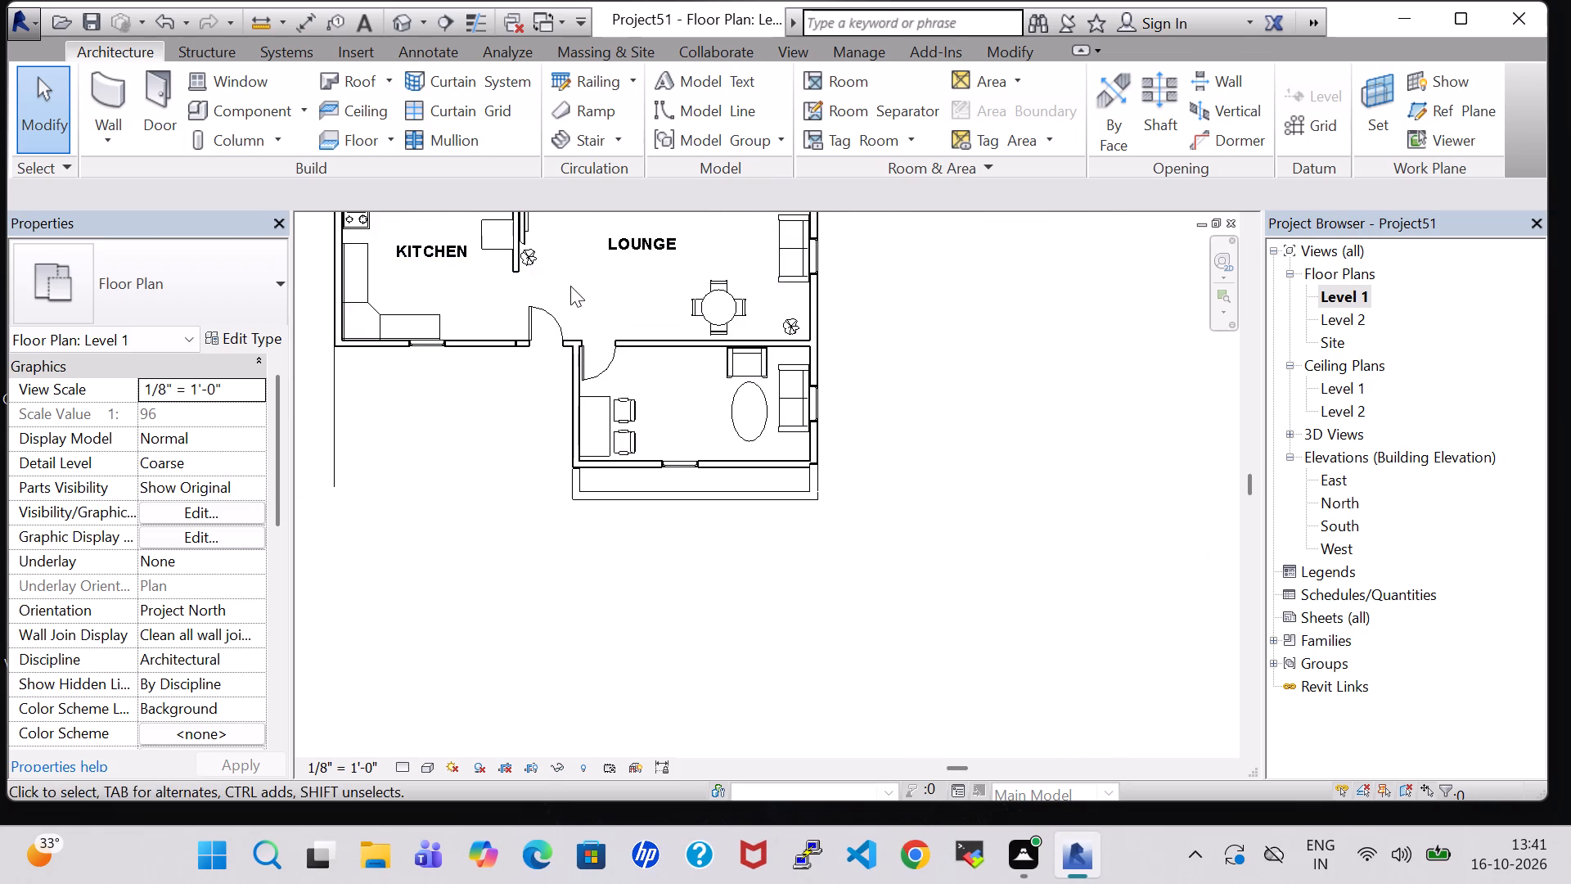
pyautogui.moveTo(570, 286); pyautogui.dragTo(592, 444, button='middle')
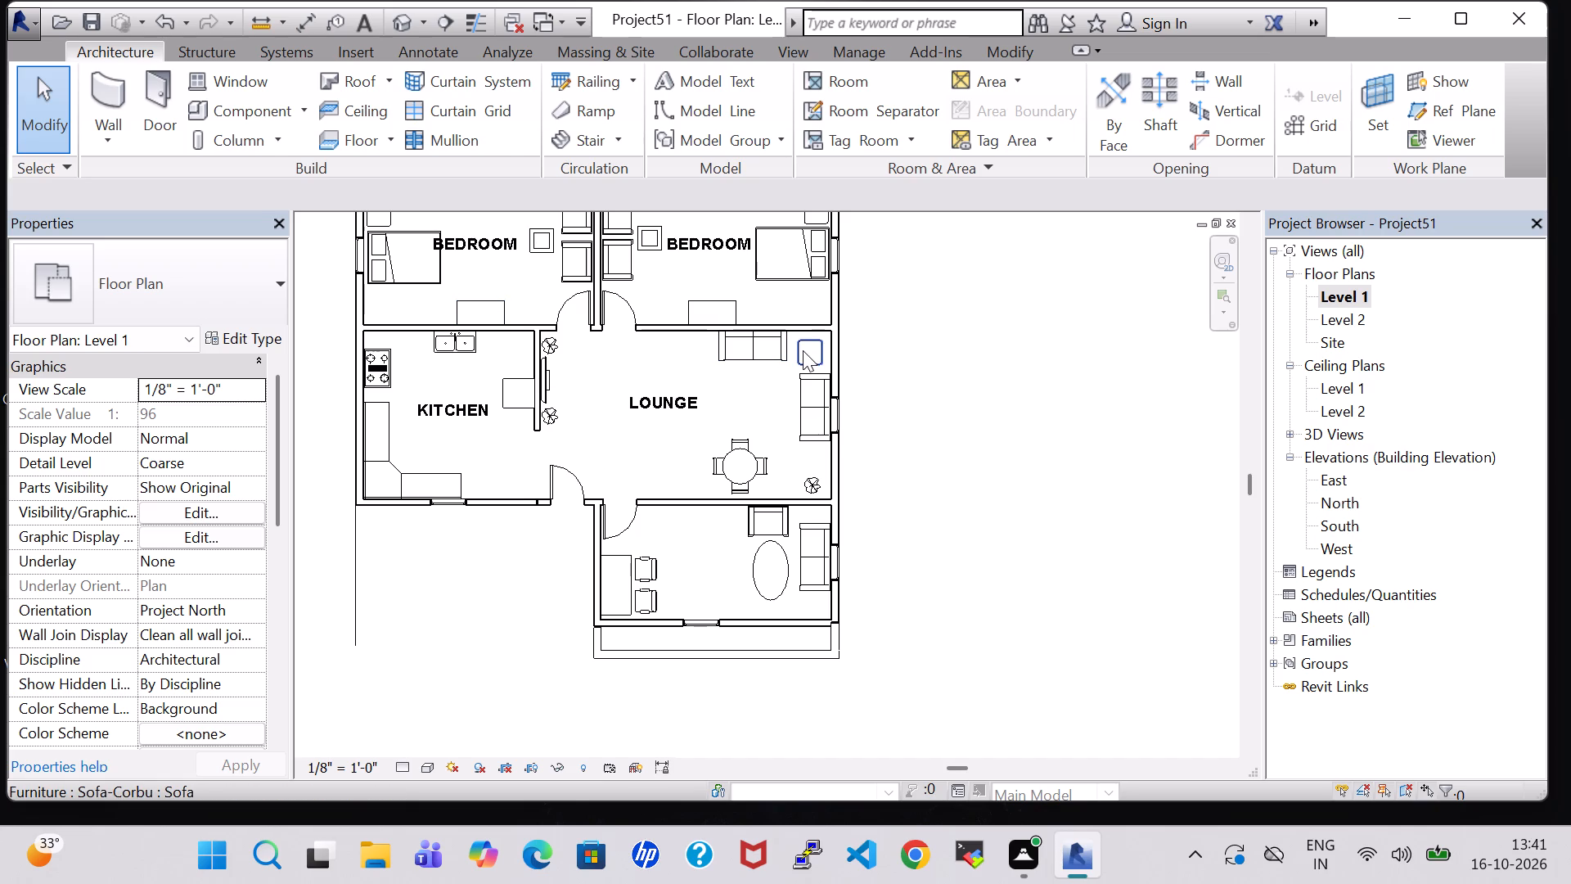
pyautogui.click(803, 350)
pyautogui.rightClick(803, 350)
pyautogui.click(917, 437)
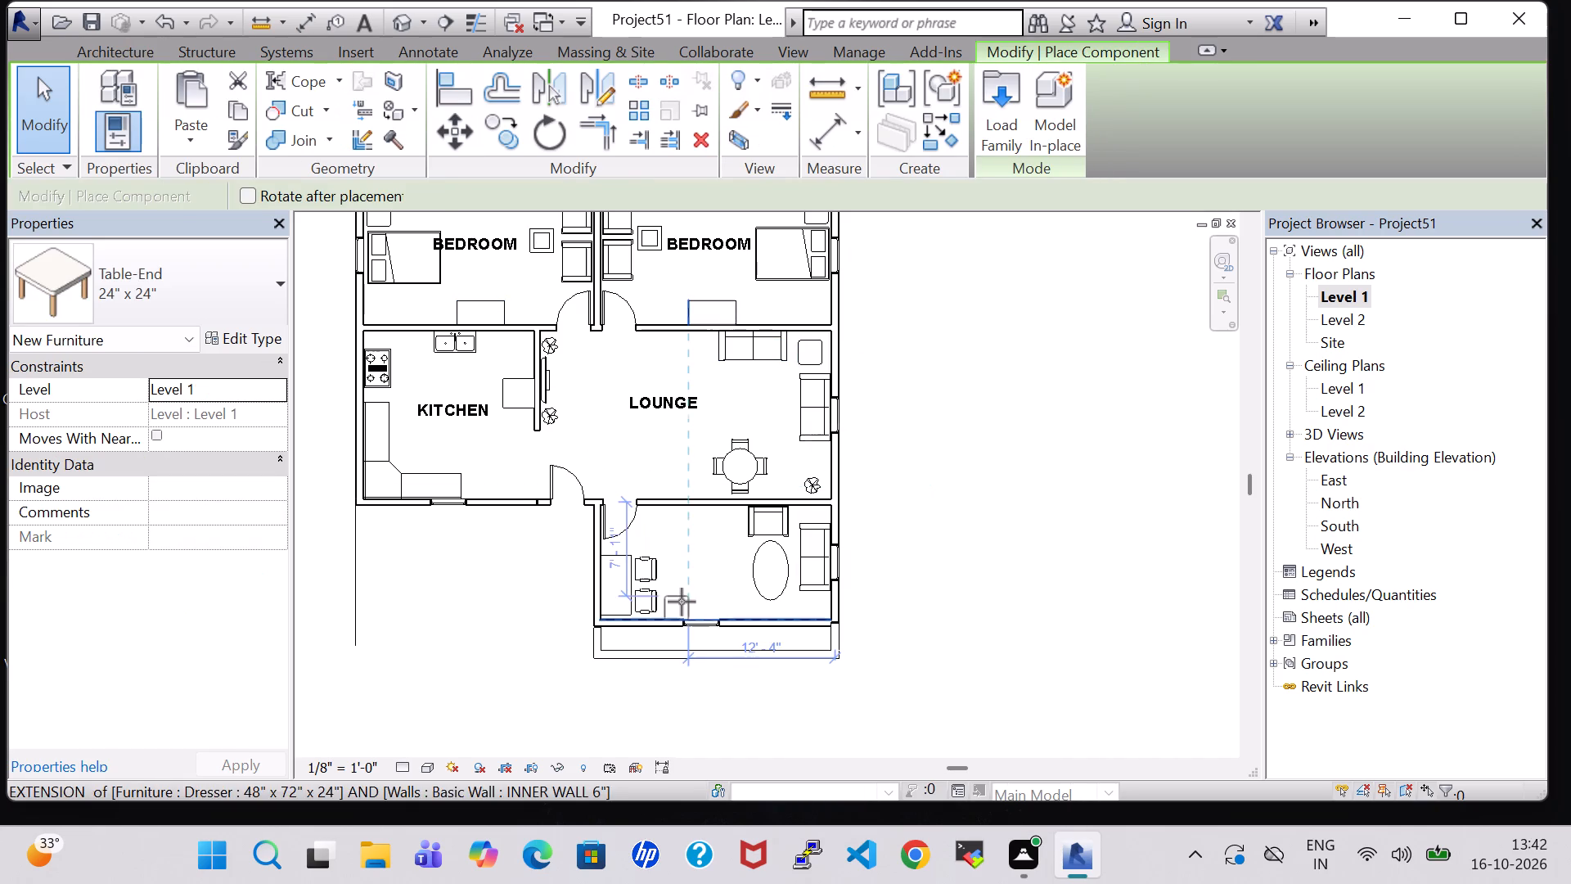
pyautogui.scroll(10, 766, 602)
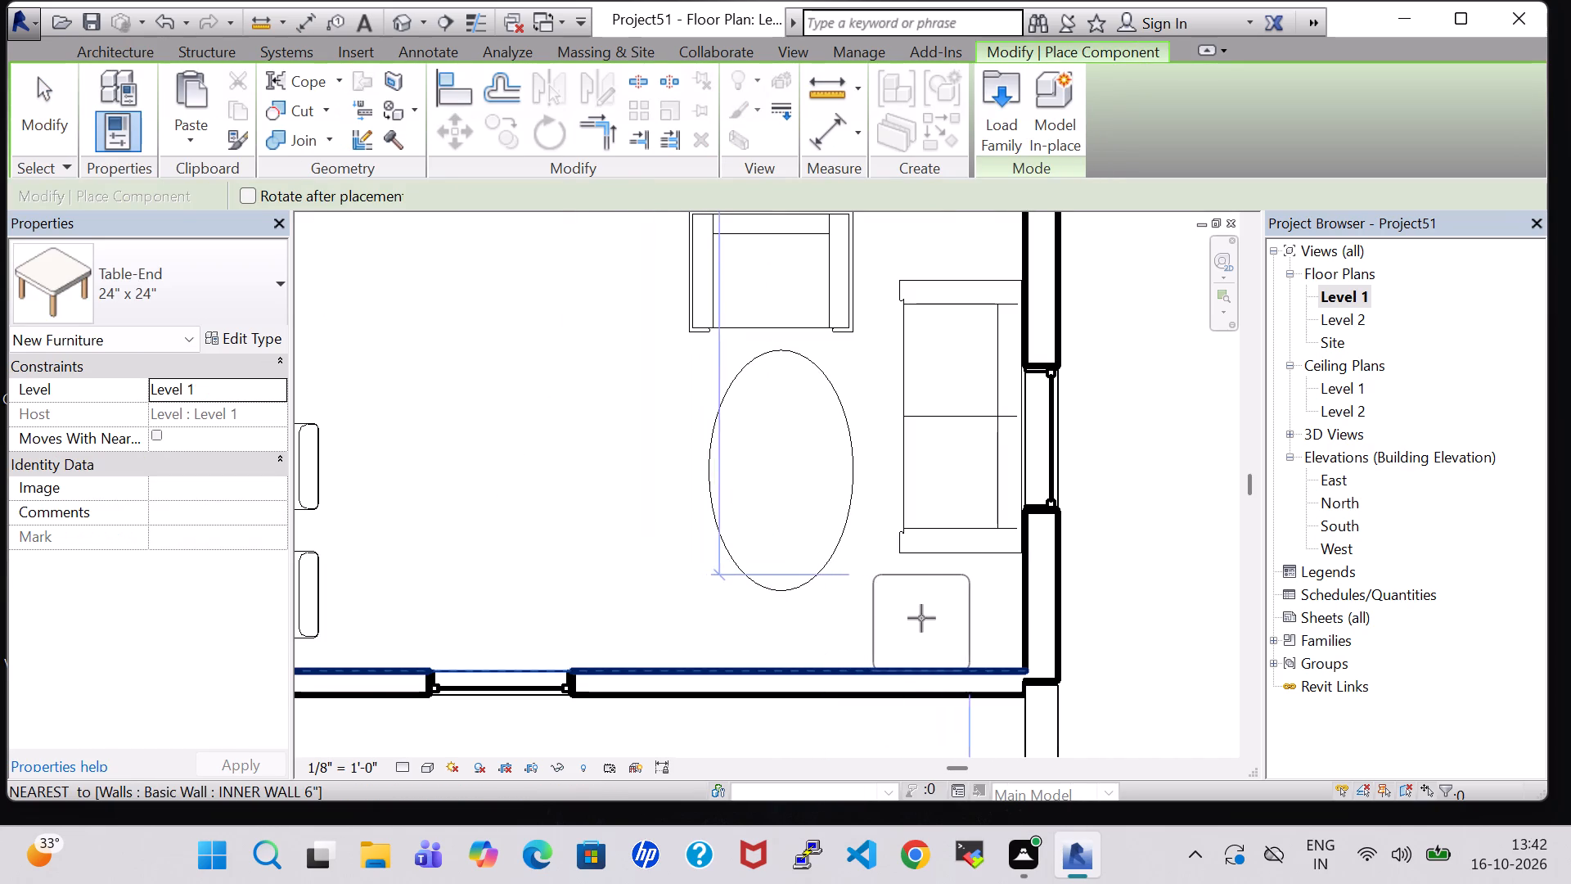
pyautogui.scroll(6, 957, 614)
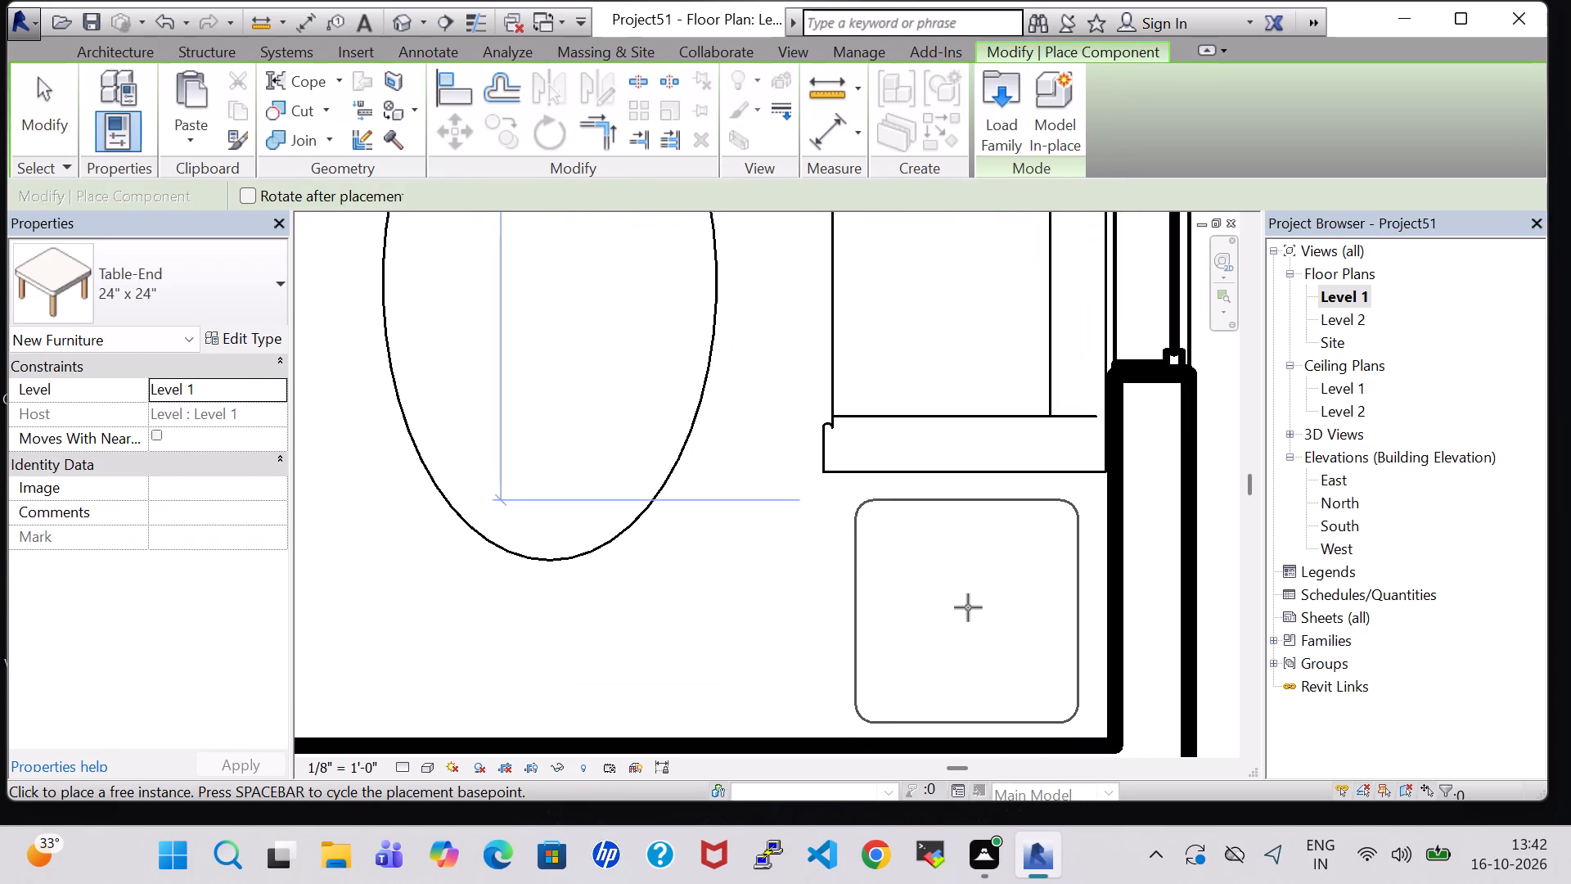
pyautogui.click(977, 610)
pyautogui.scroll(-6, 977, 604)
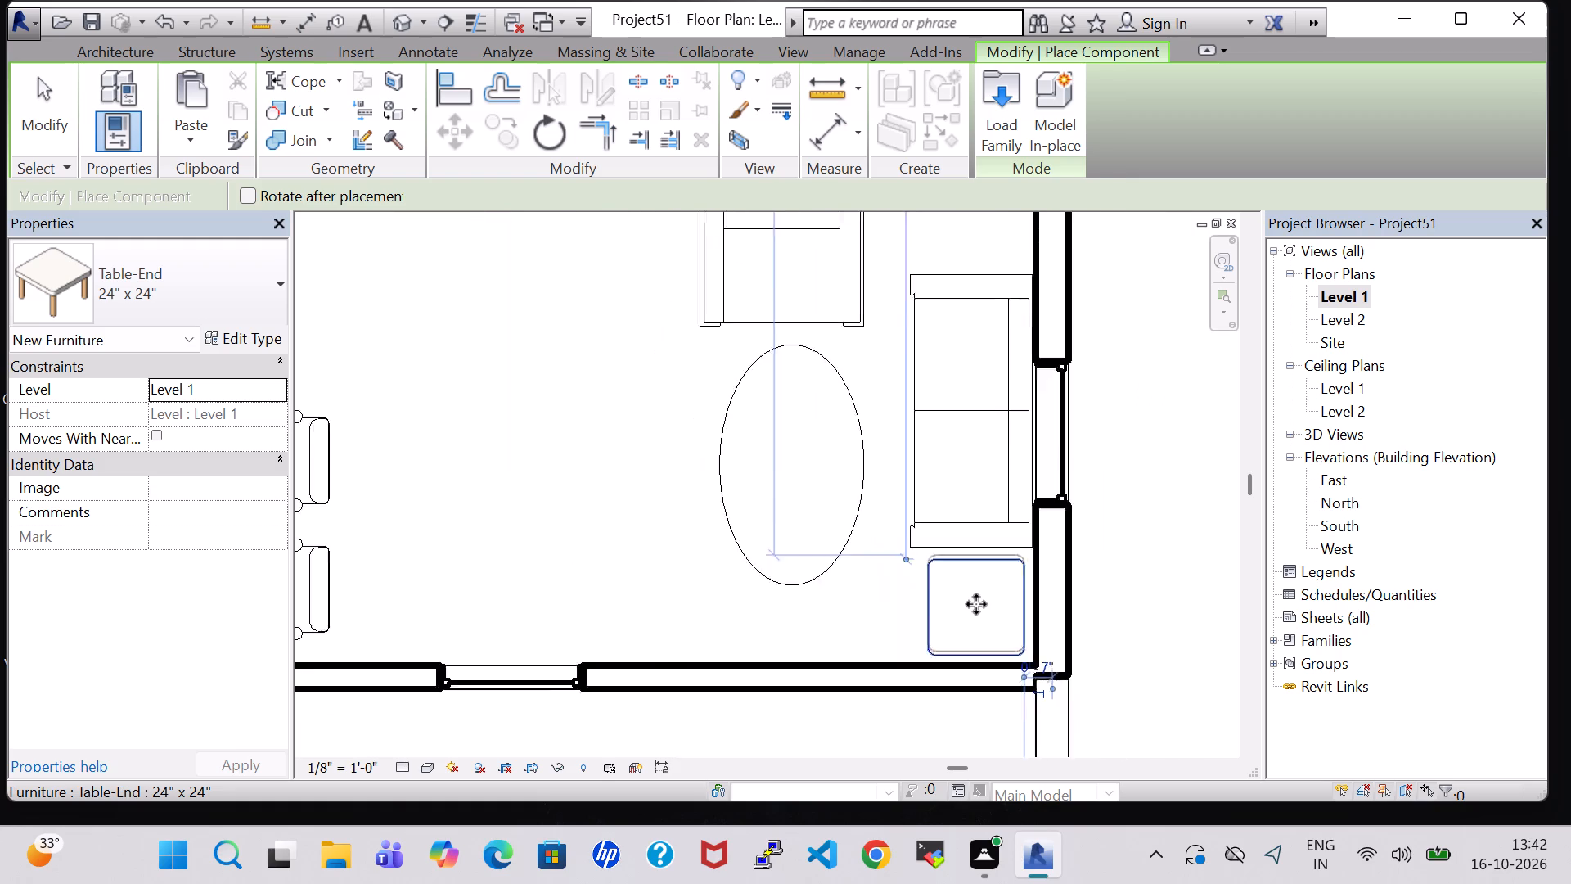
pyautogui.scroll(-4, 976, 604)
pyautogui.press('Escape')
pyautogui.press('Escape')
pyautogui.click(1130, 486)
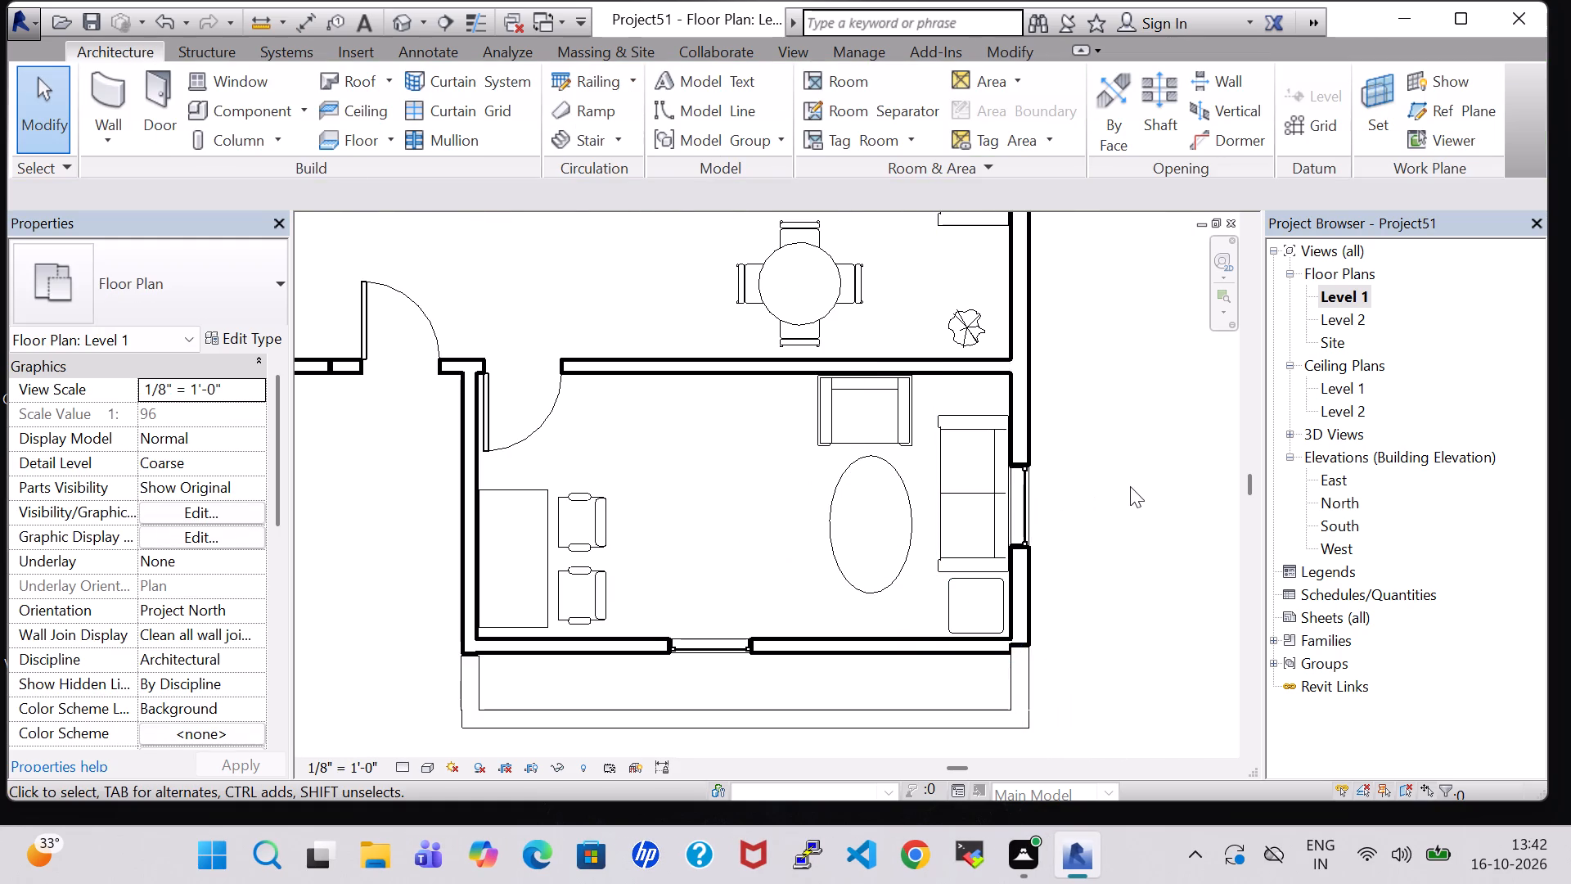
# Examine the furnished room south of the lounge in 3D, and the whole house from the front and above, including the room separation line.
pyautogui.click(394, 25)
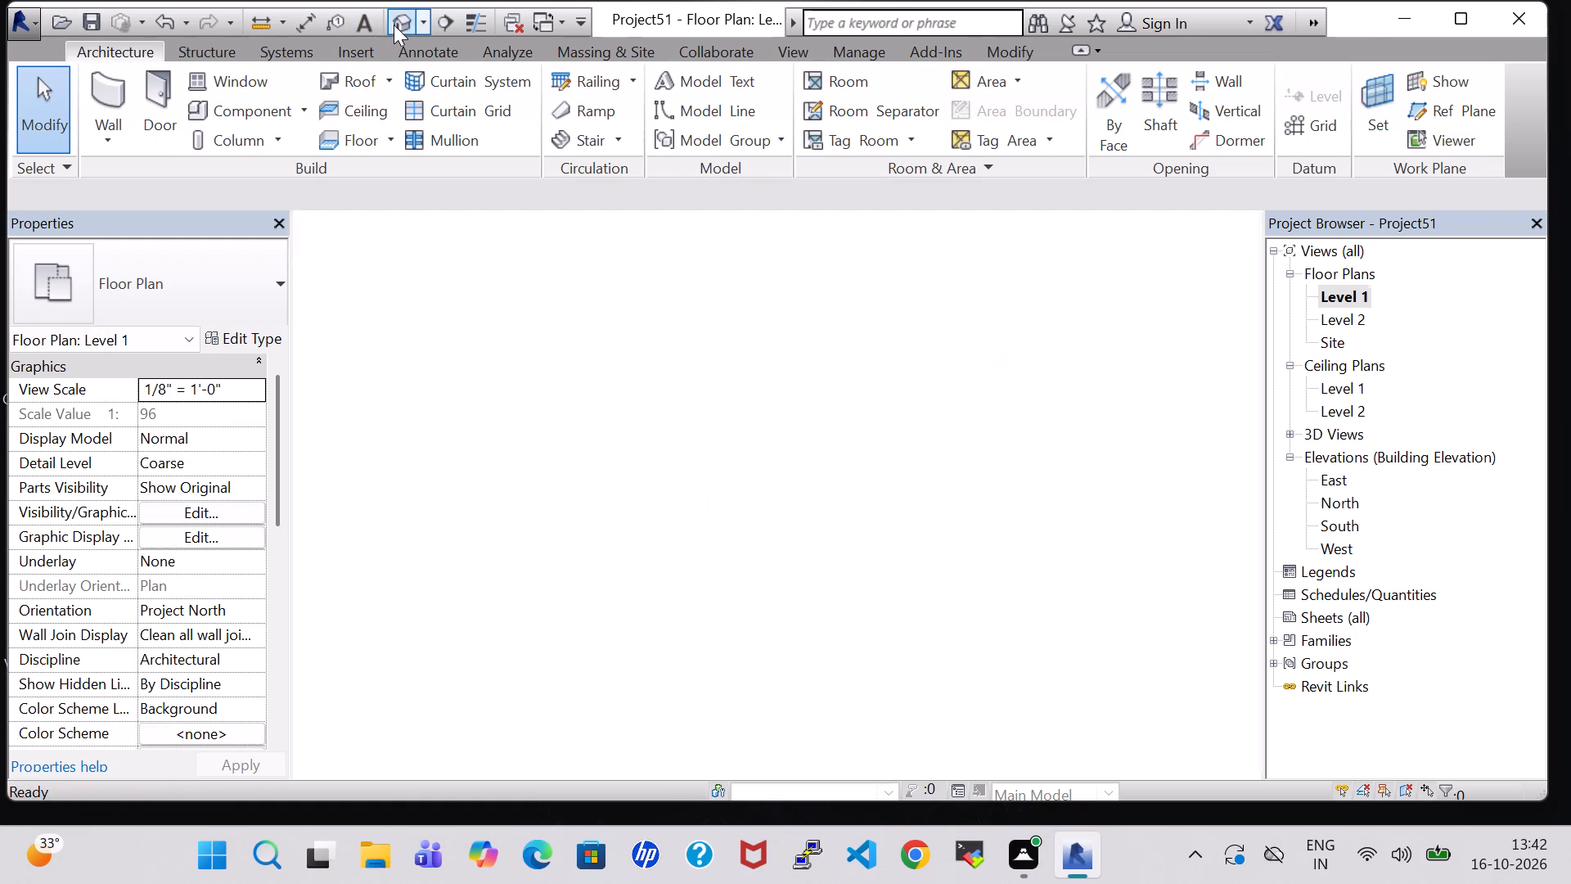
pyautogui.moveTo(839, 549); pyautogui.dragTo(822, 630, button='middle')
pyautogui.moveTo(810, 615); pyautogui.dragTo(668, 404, button='middle')
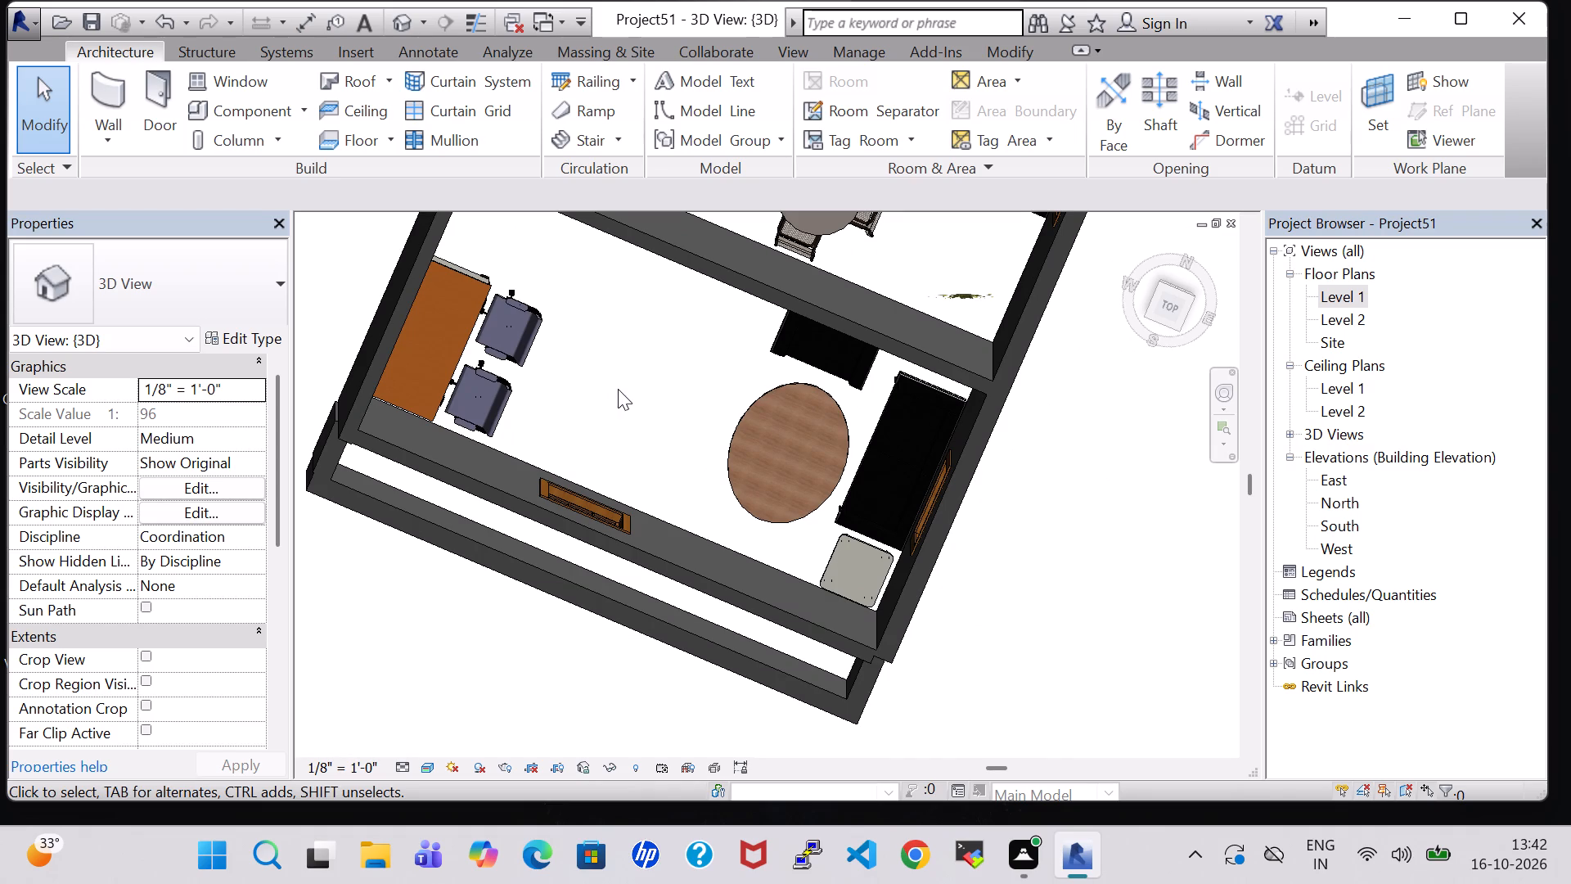
pyautogui.moveTo(611, 395); pyautogui.dragTo(620, 345, button='middle')
pyautogui.doubleClick(1326, 291)
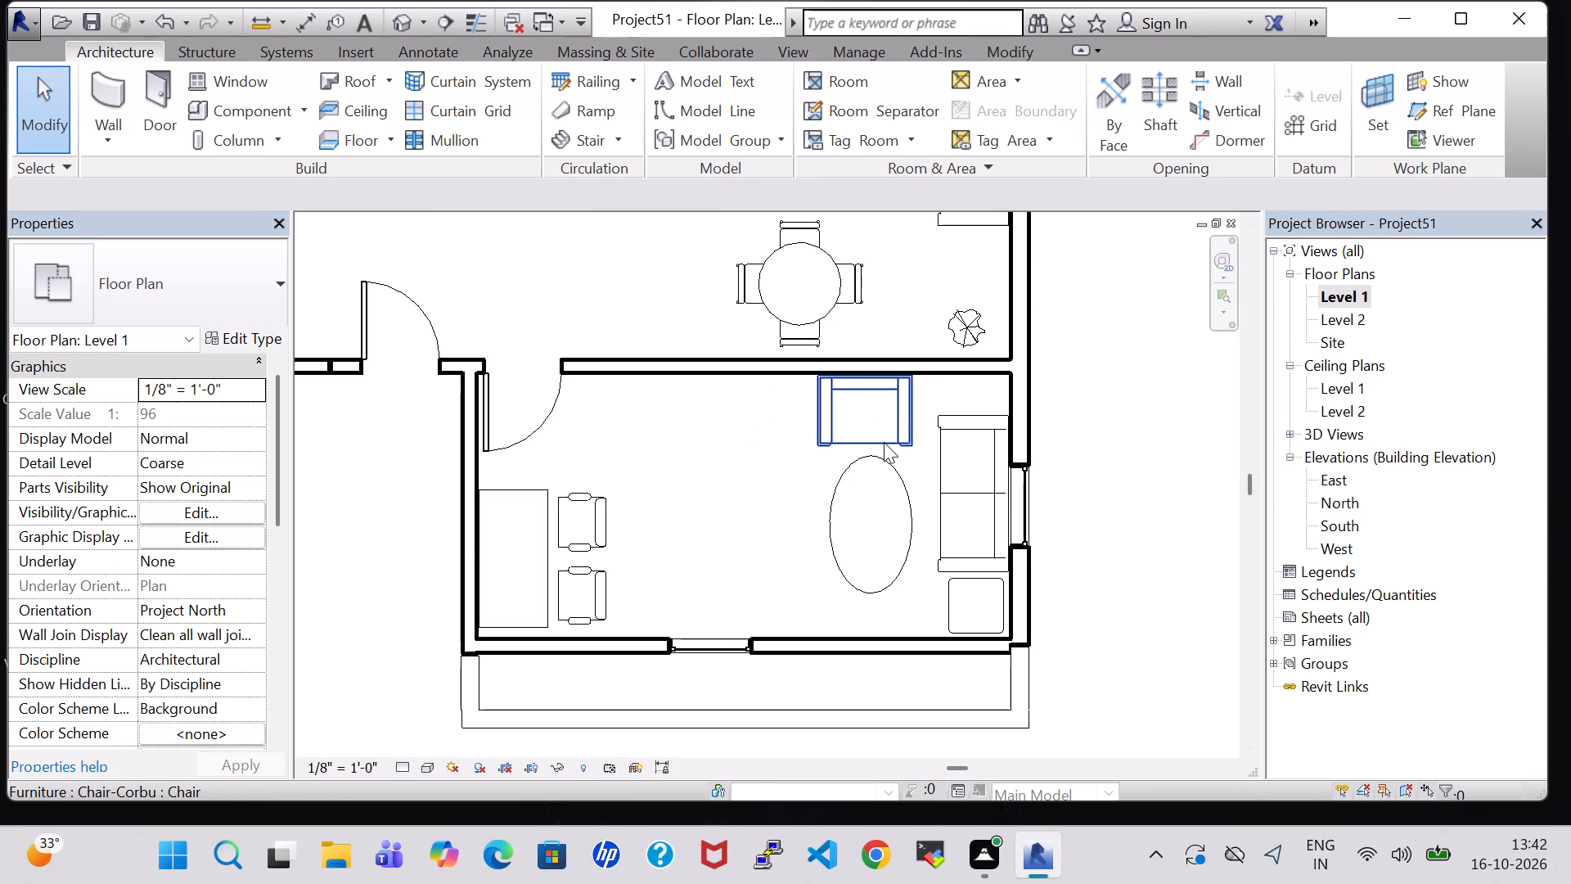
pyautogui.scroll(-2, 884, 442)
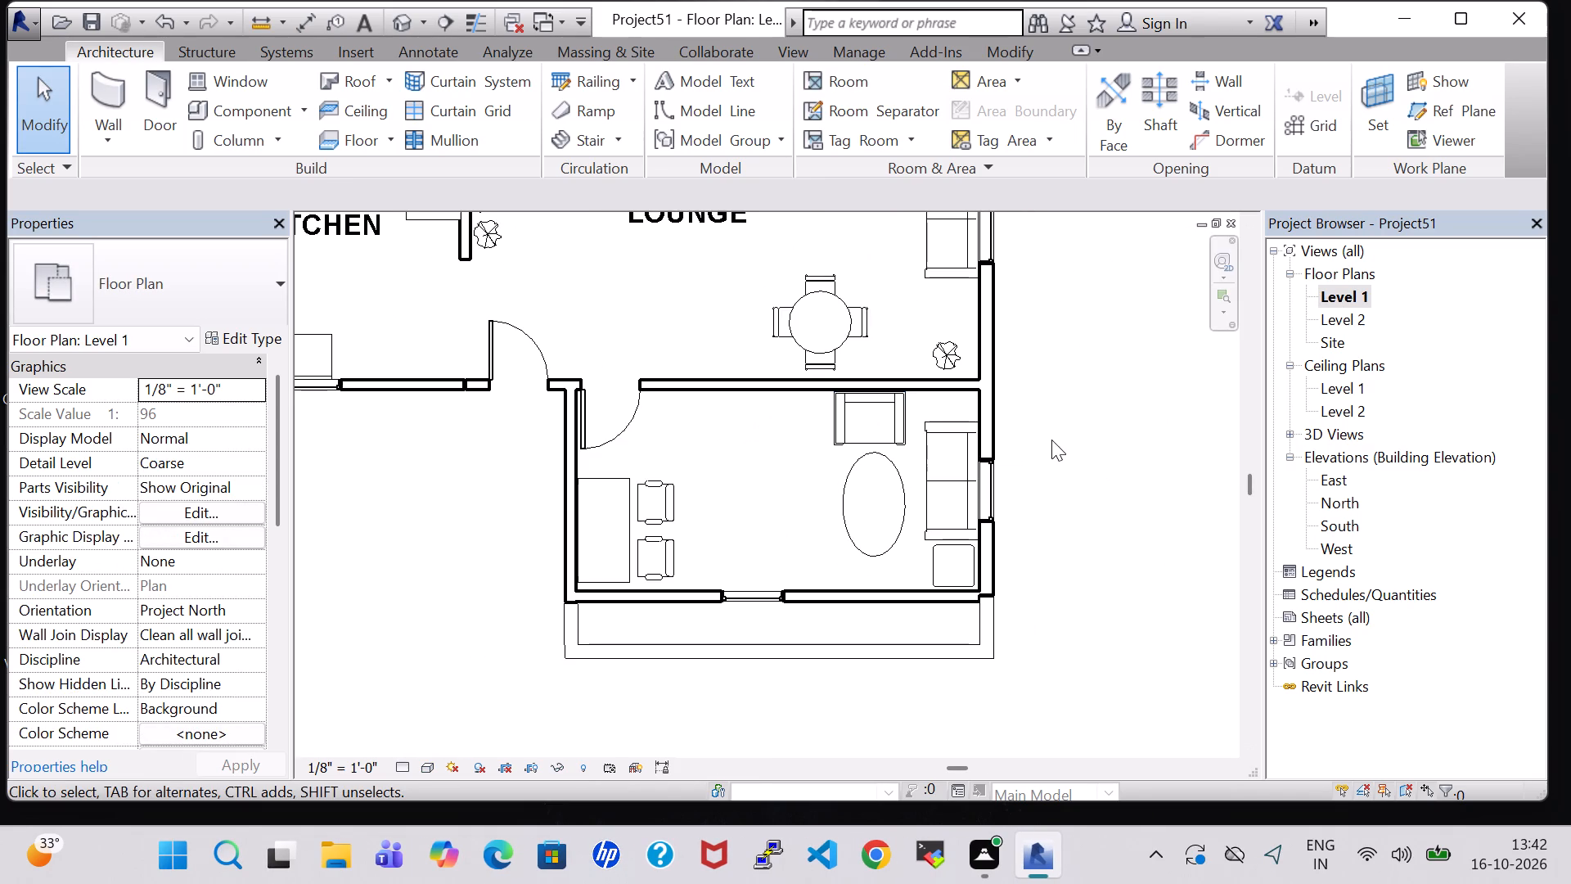
pyautogui.click(1069, 443)
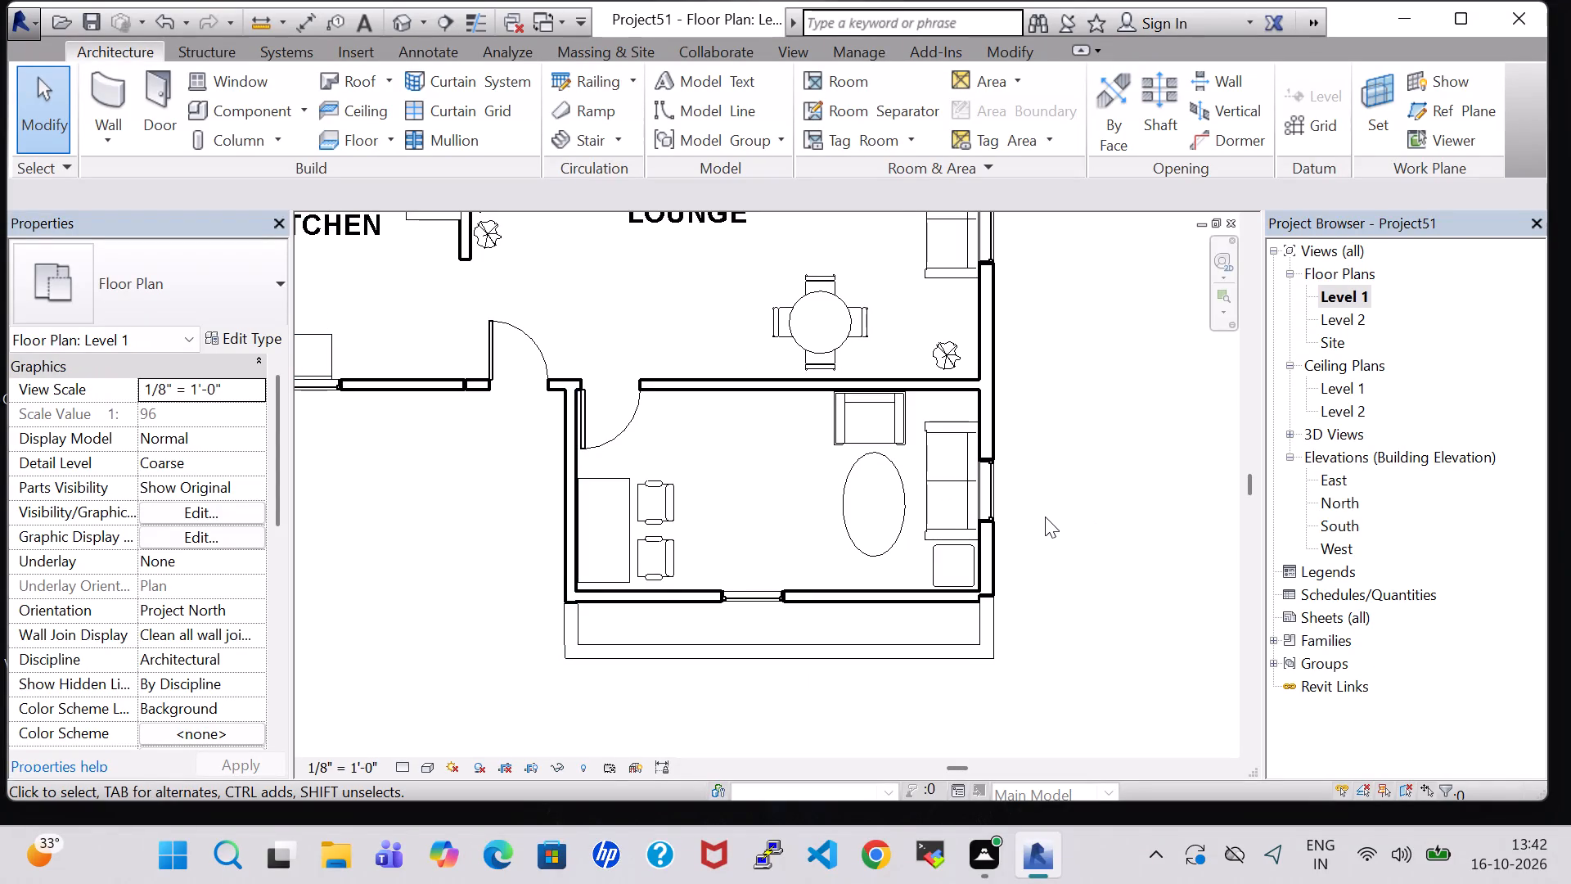
pyautogui.keyDown('shift'); pyautogui.moveTo(1045, 516); pyautogui.dragTo(1029, 435, button='middle'); pyautogui.keyUp('shift')
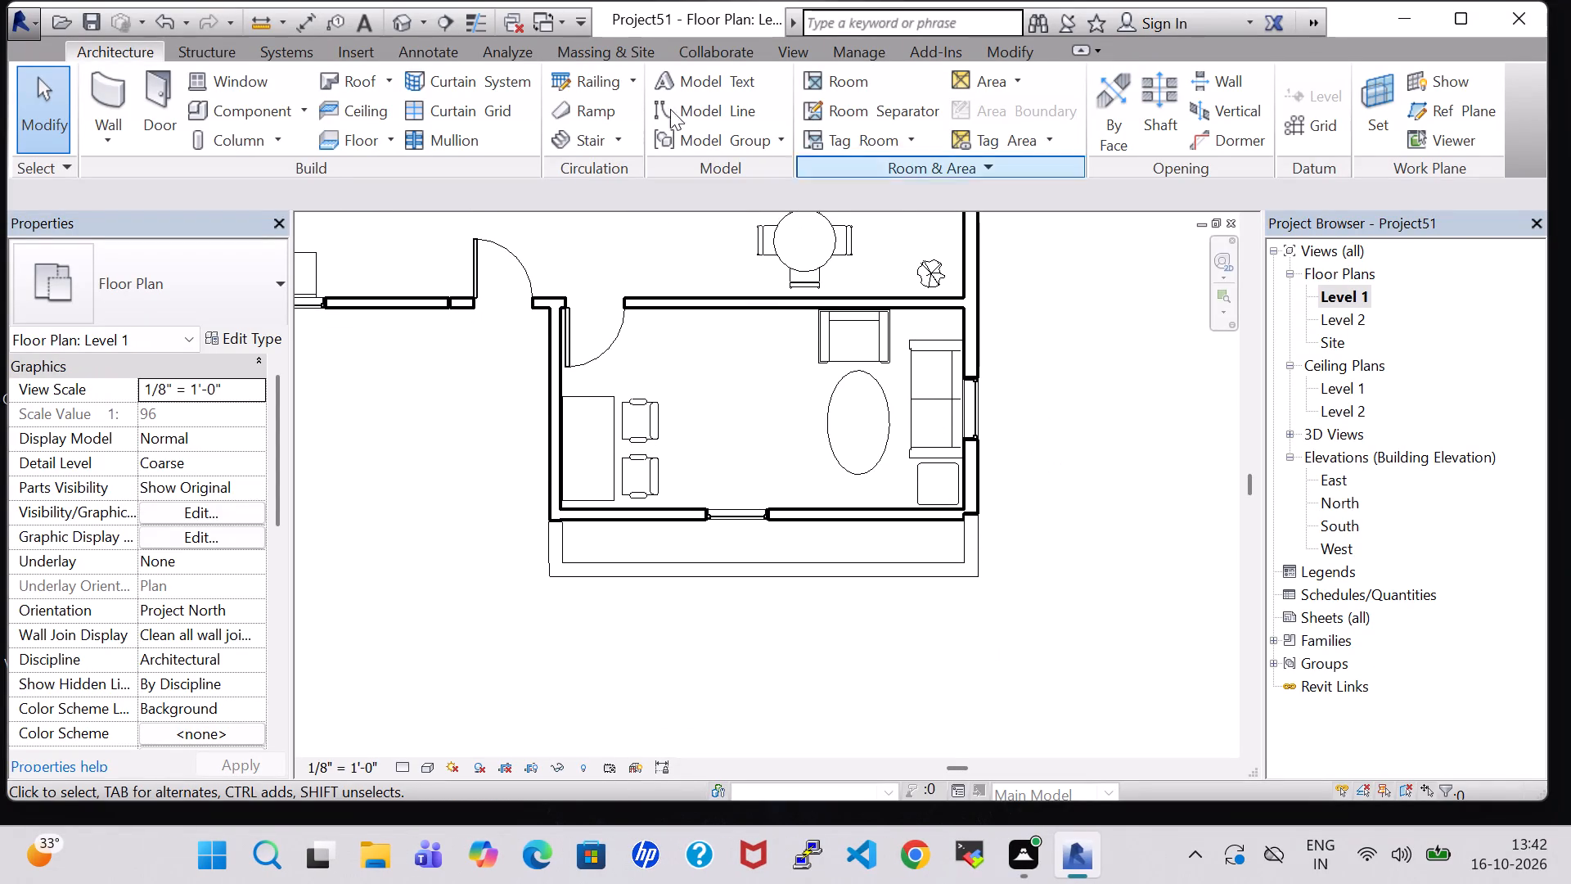
pyautogui.click(405, 22)
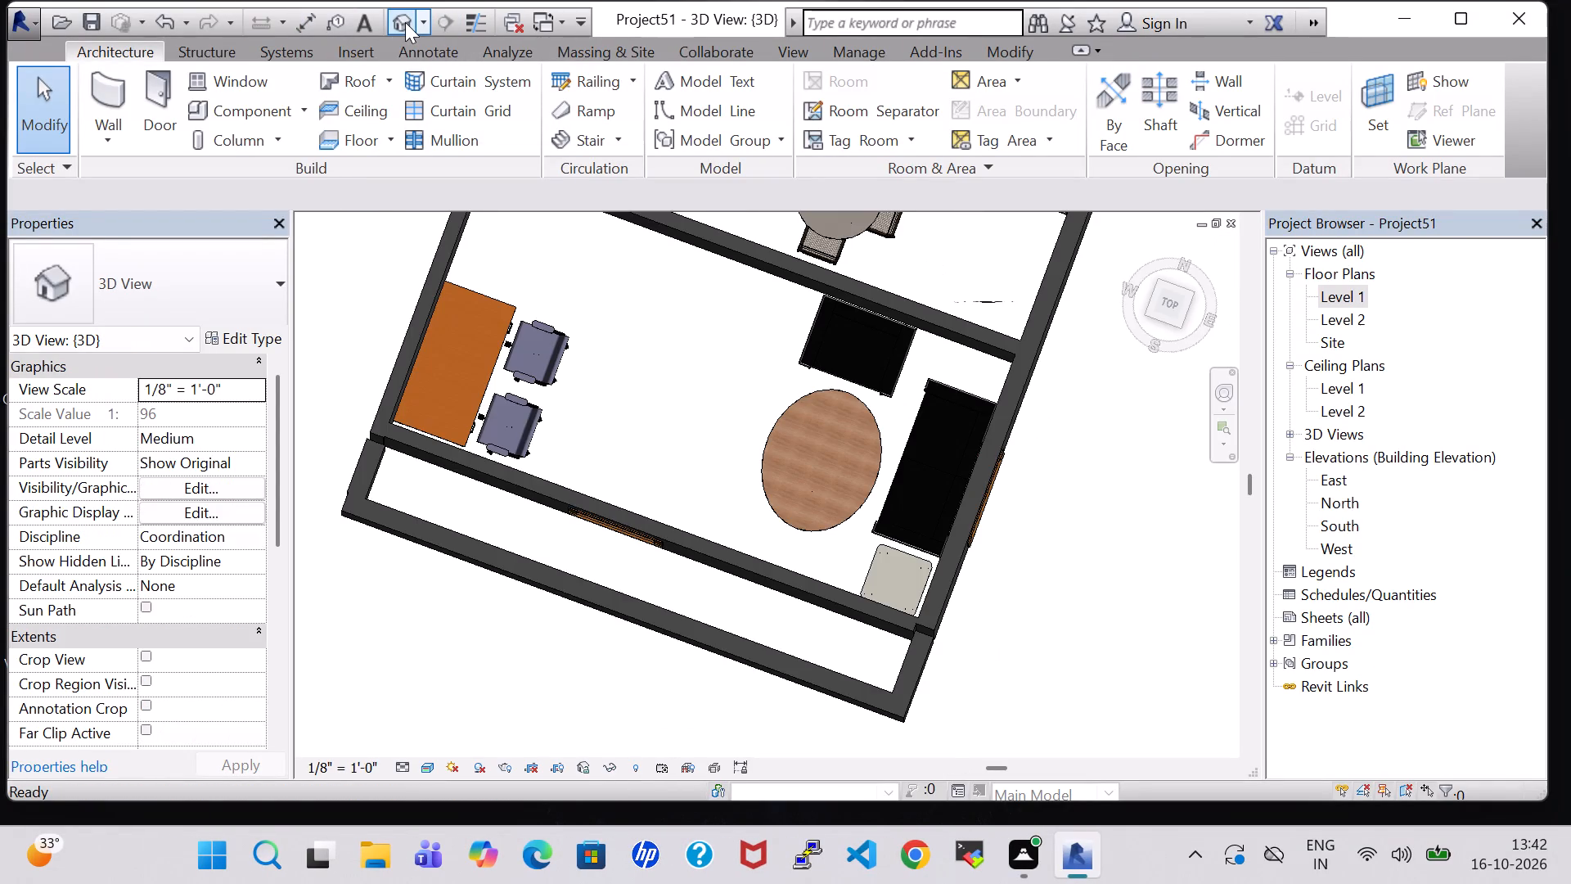
pyautogui.click(1156, 345)
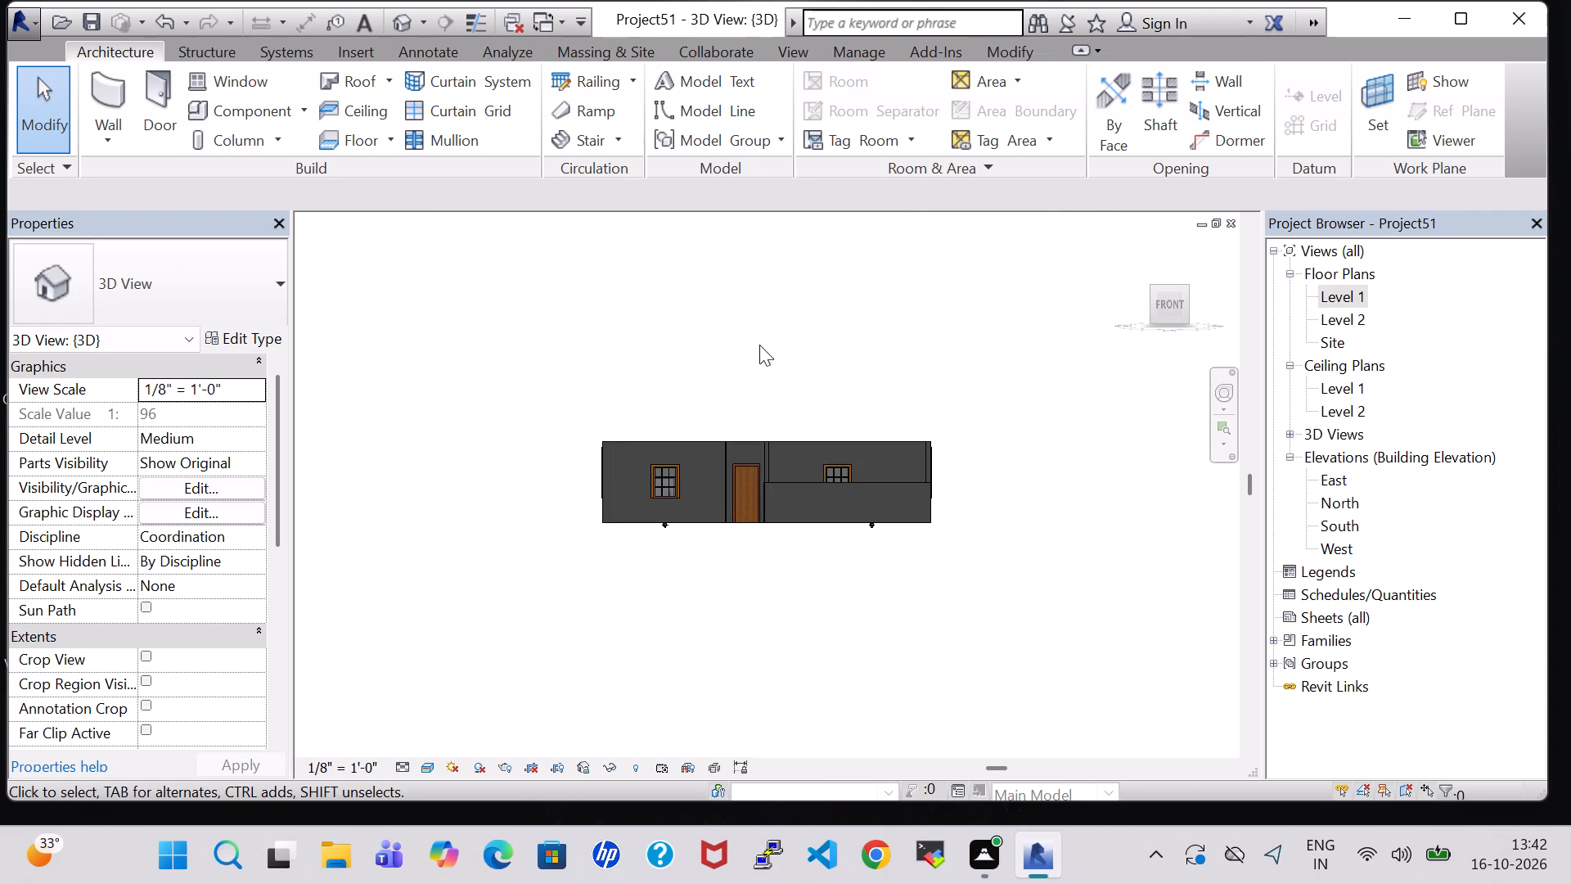
pyautogui.keyDown('shift'); pyautogui.moveTo(772, 326); pyautogui.dragTo(776, 503, button='middle'); pyautogui.keyUp('shift')
pyautogui.keyDown('shift'); pyautogui.scroll(1, 772, 326); pyautogui.keyUp('shift')
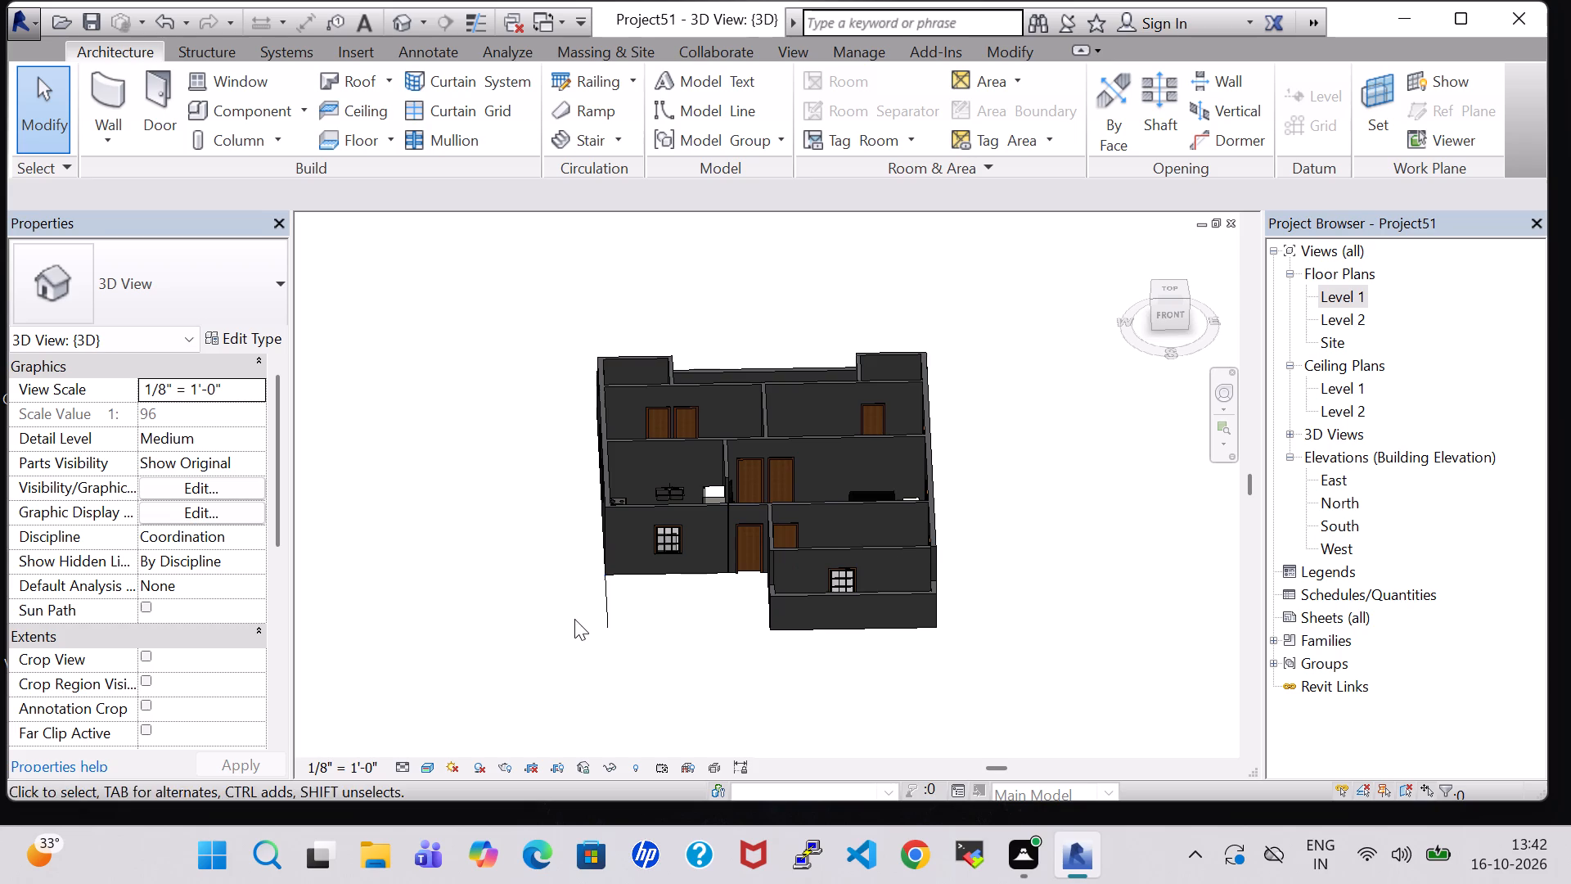
pyautogui.click(607, 615)
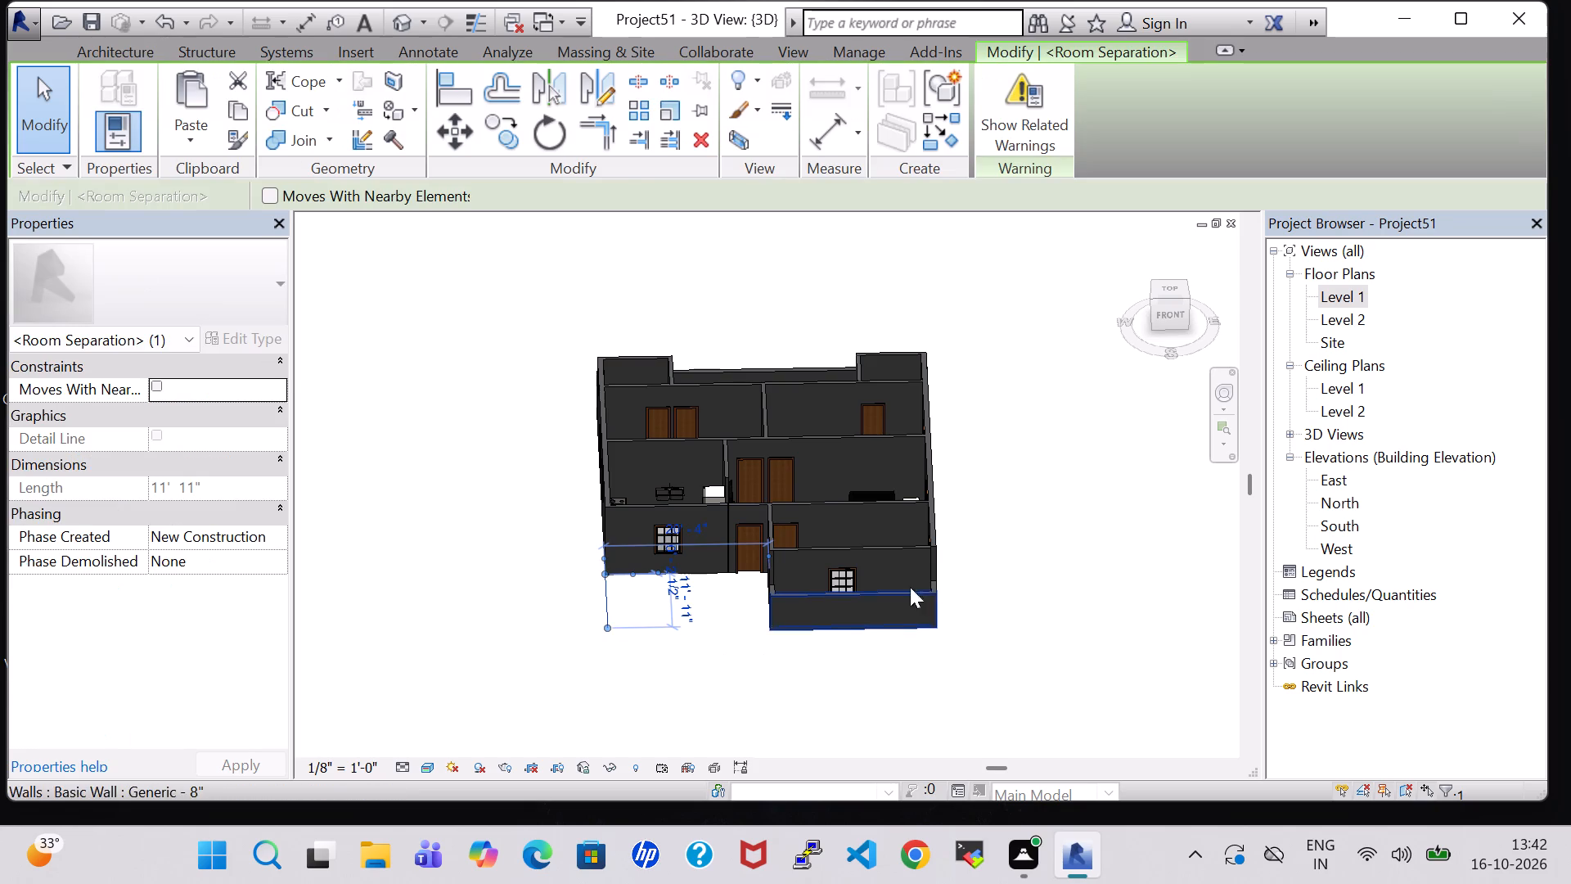
pyautogui.click(1013, 567)
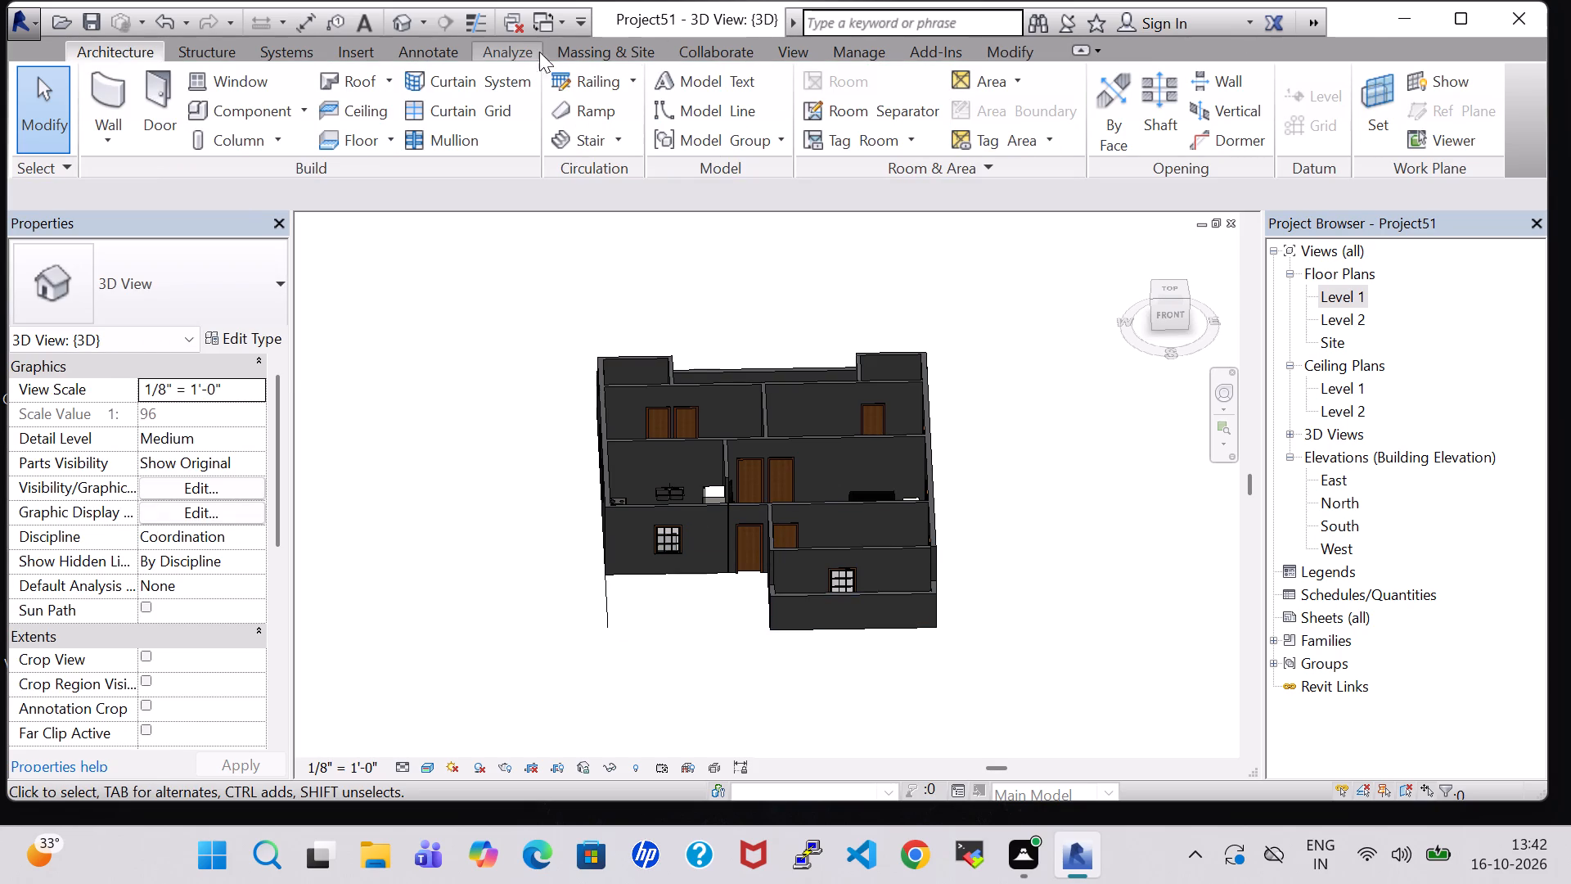
# In the Level 1 plan, create a four-point toposurface at elevation 0' 0" covering the open area south of the kitchen, west of the south room.
pyautogui.click(592, 53)
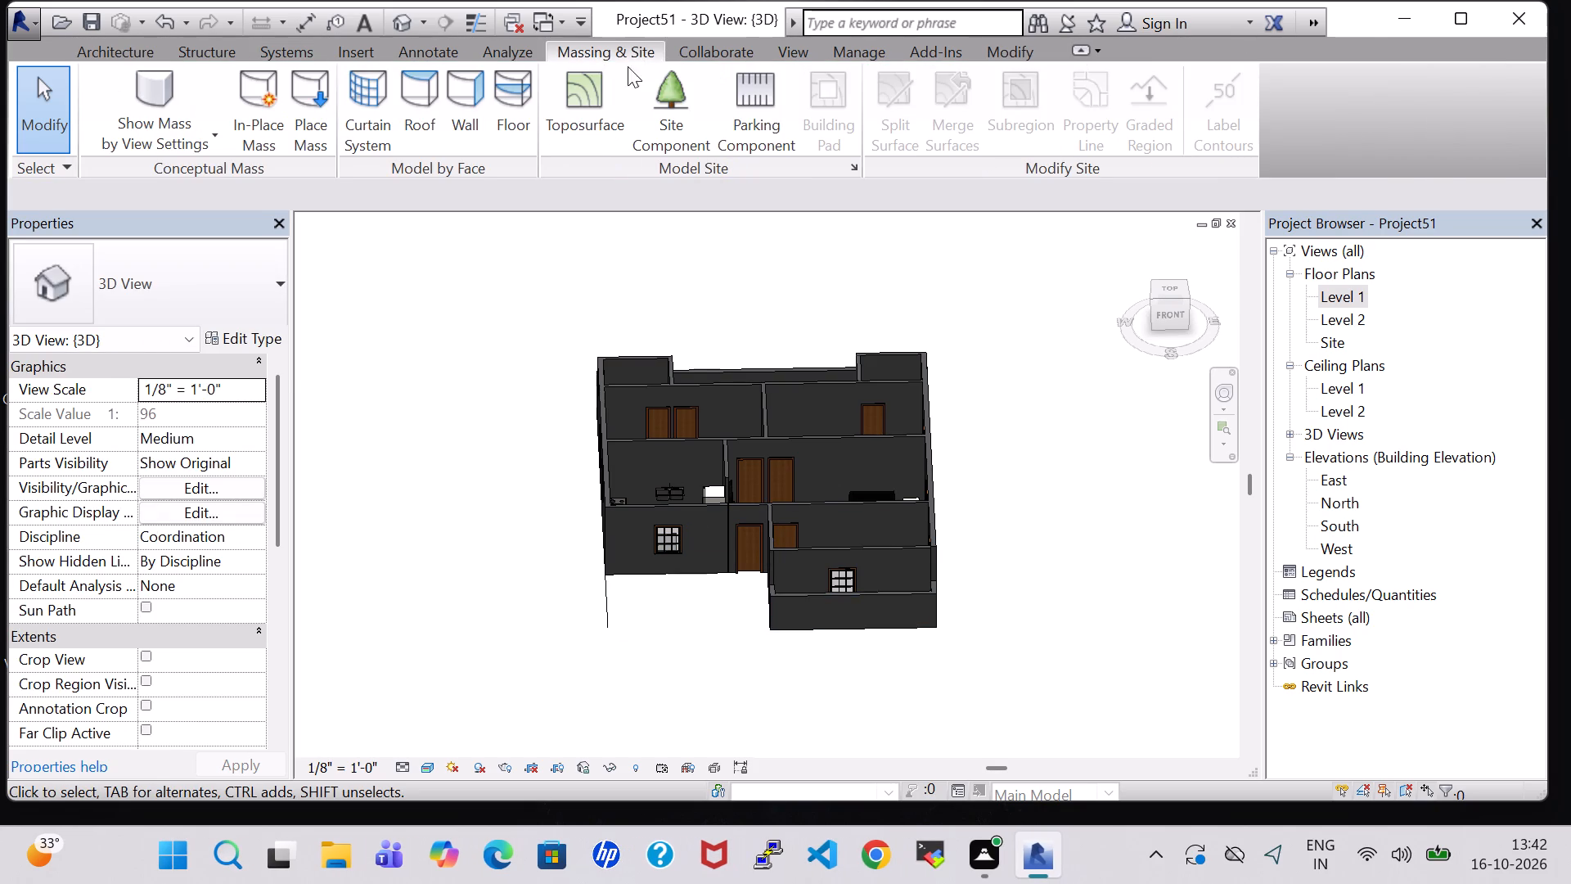
pyautogui.click(588, 108)
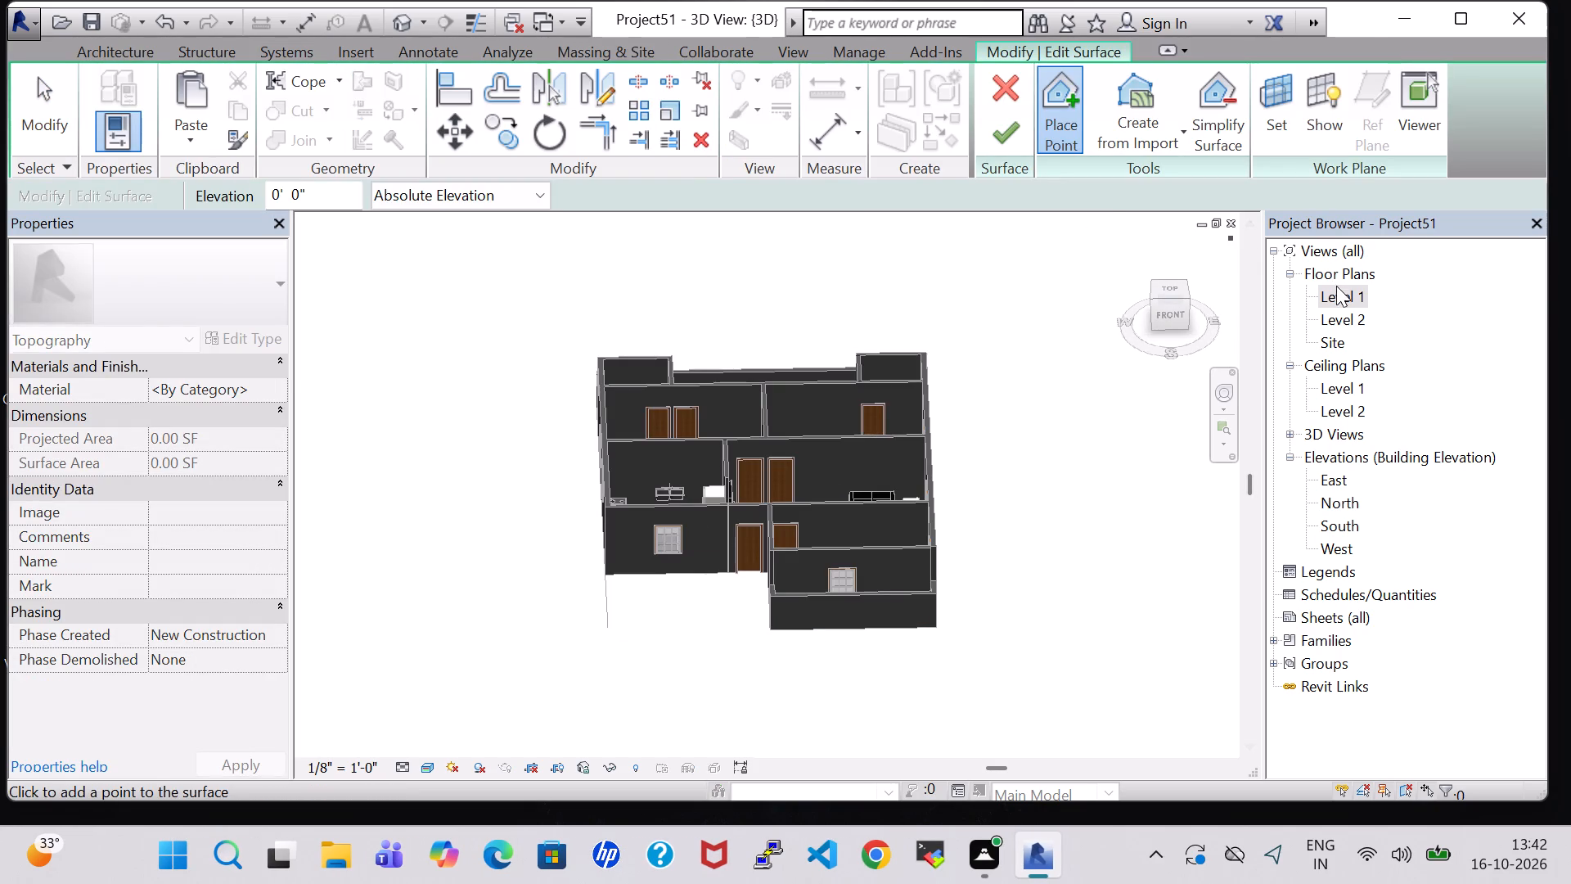
pyautogui.doubleClick(1343, 294)
pyautogui.click(1074, 115)
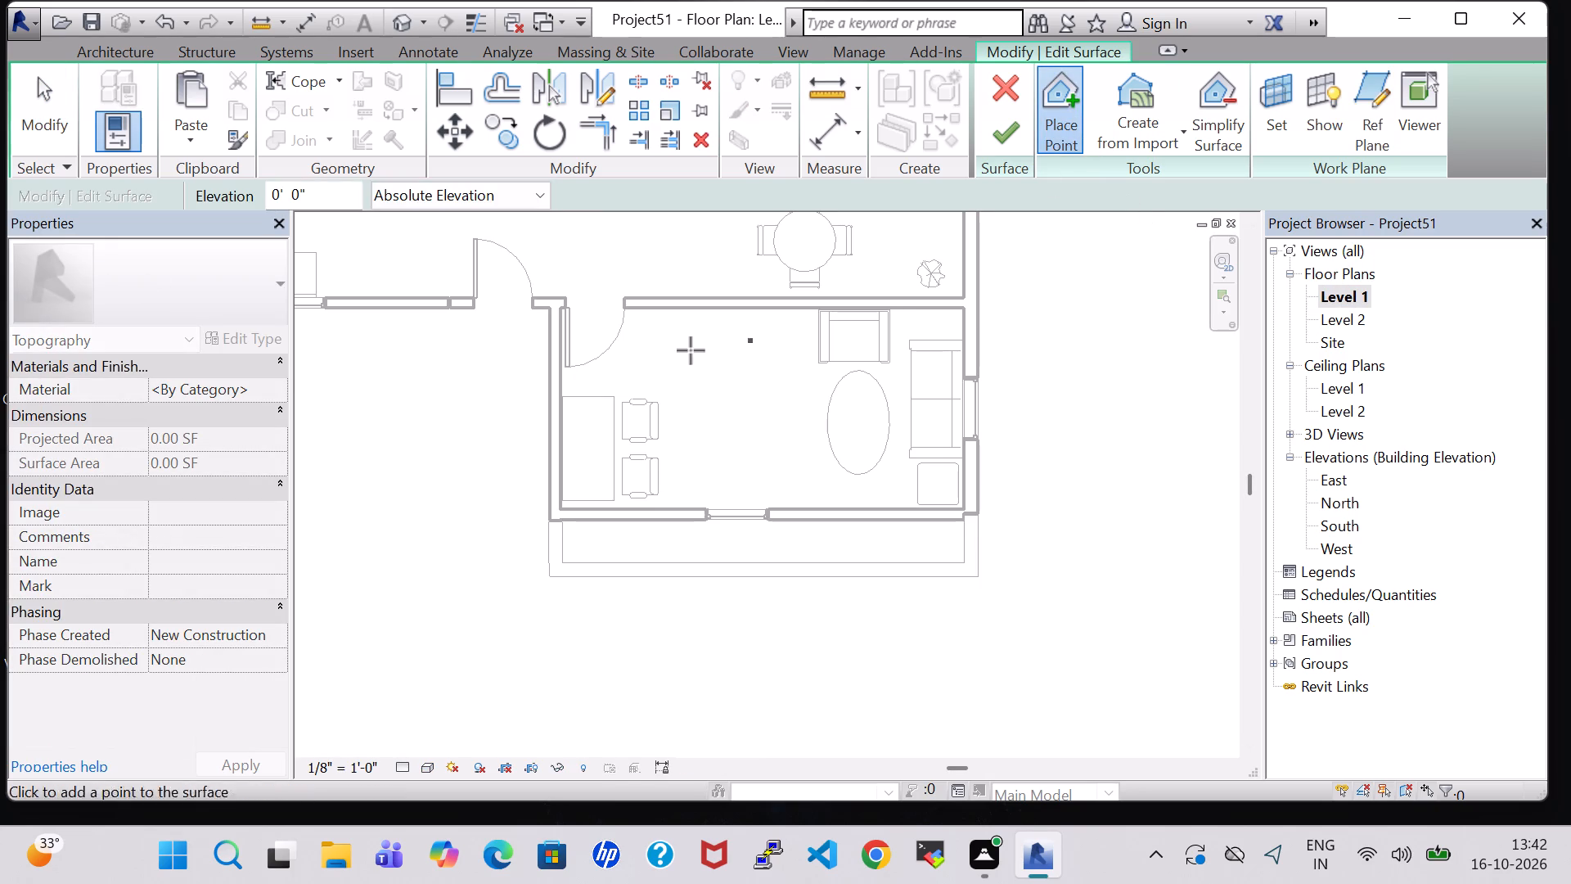
pyautogui.moveTo(430, 412); pyautogui.dragTo(610, 495, button='middle')
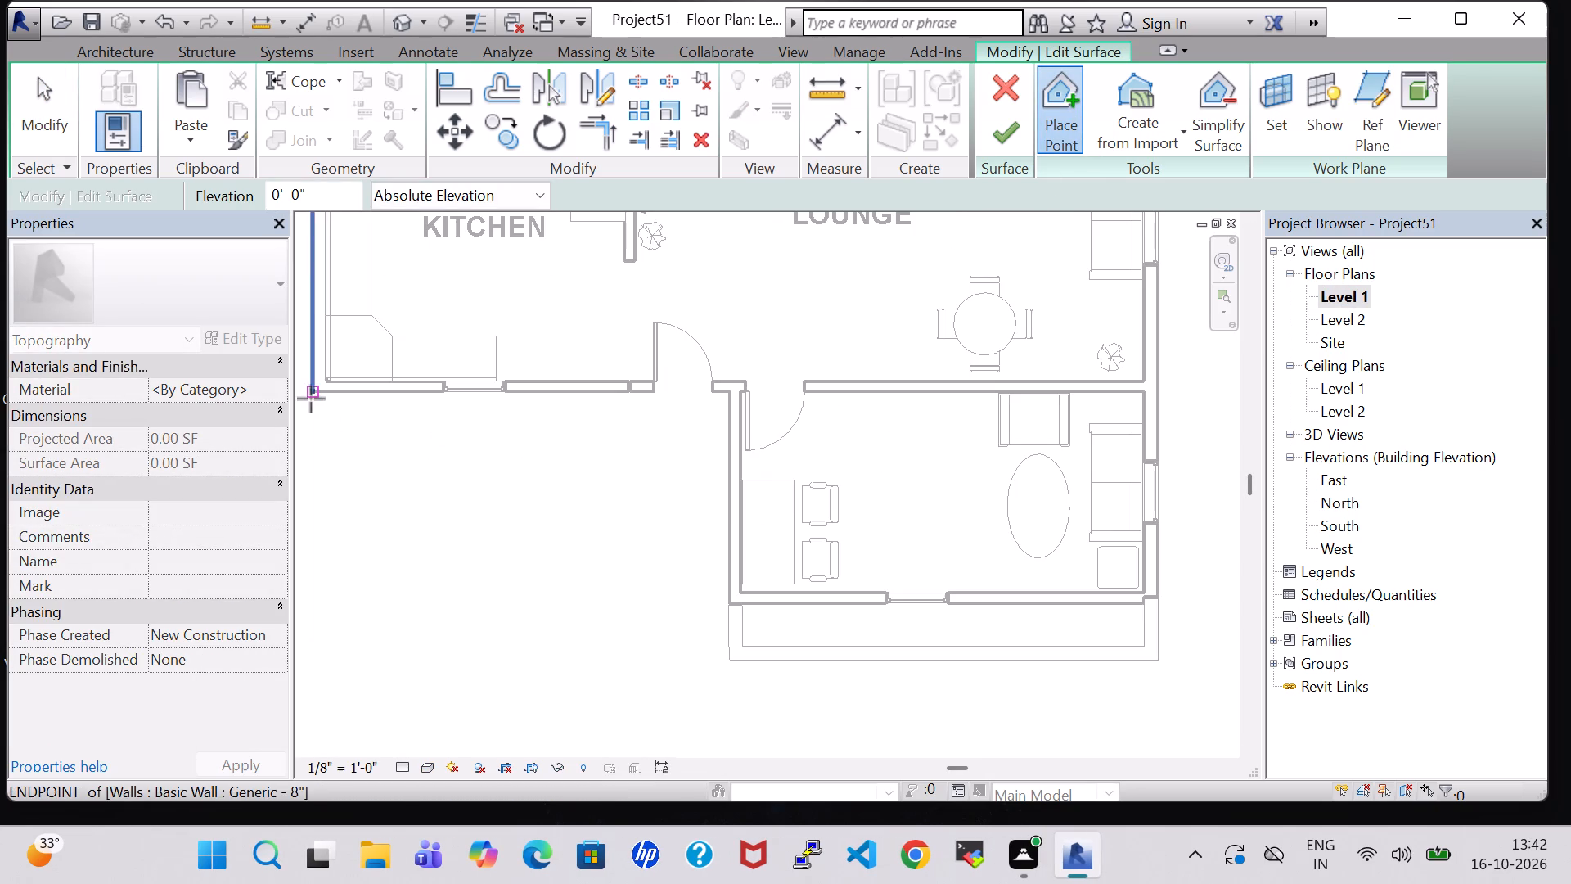
pyautogui.click(311, 398)
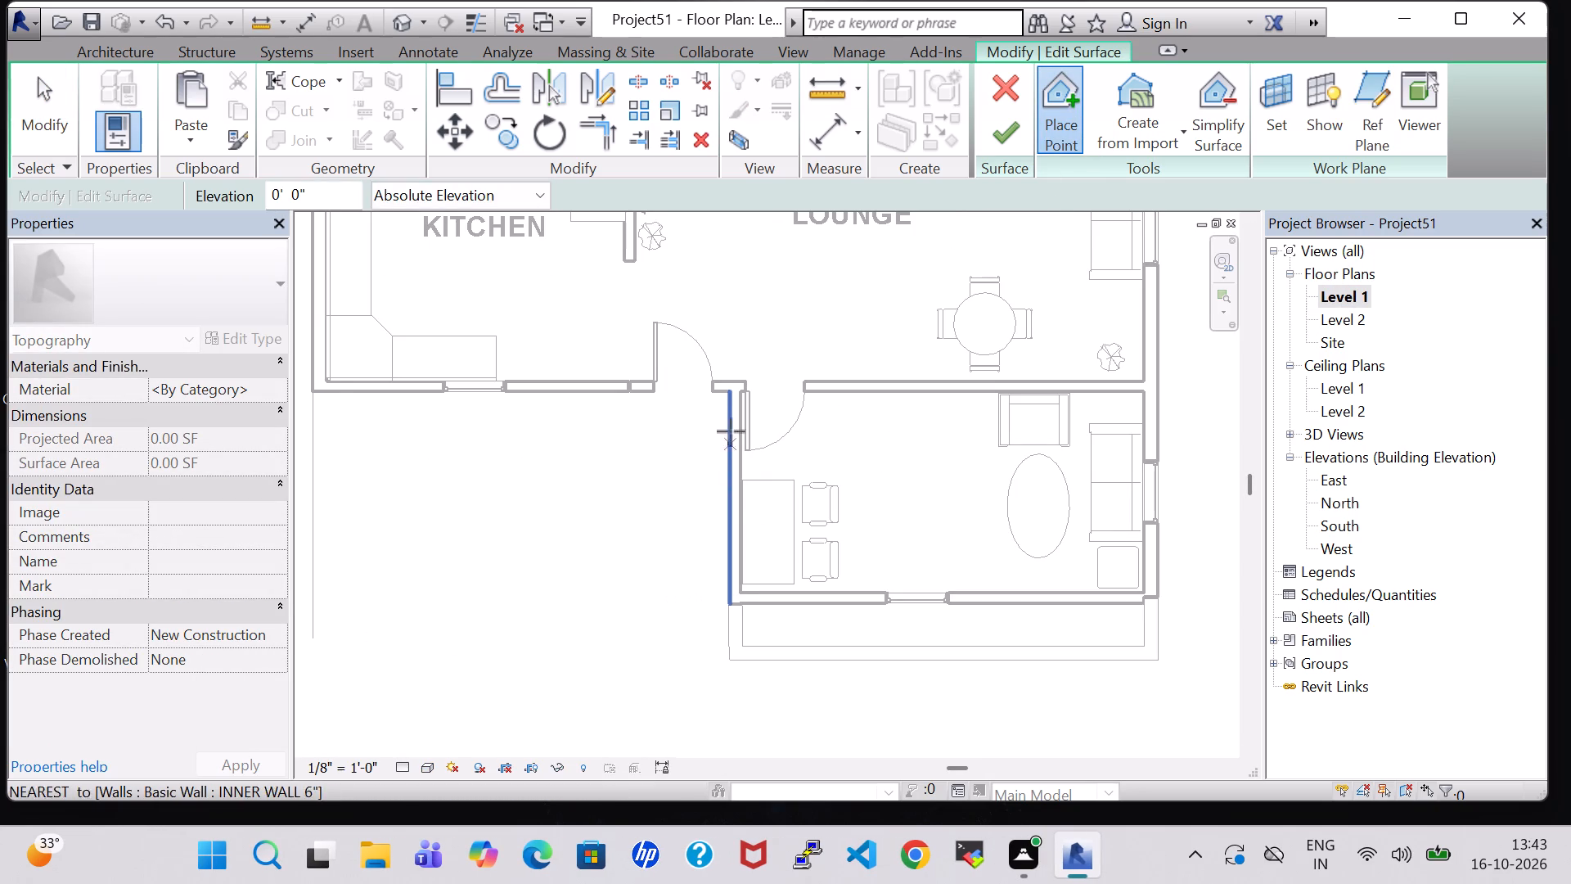
pyautogui.click(730, 394)
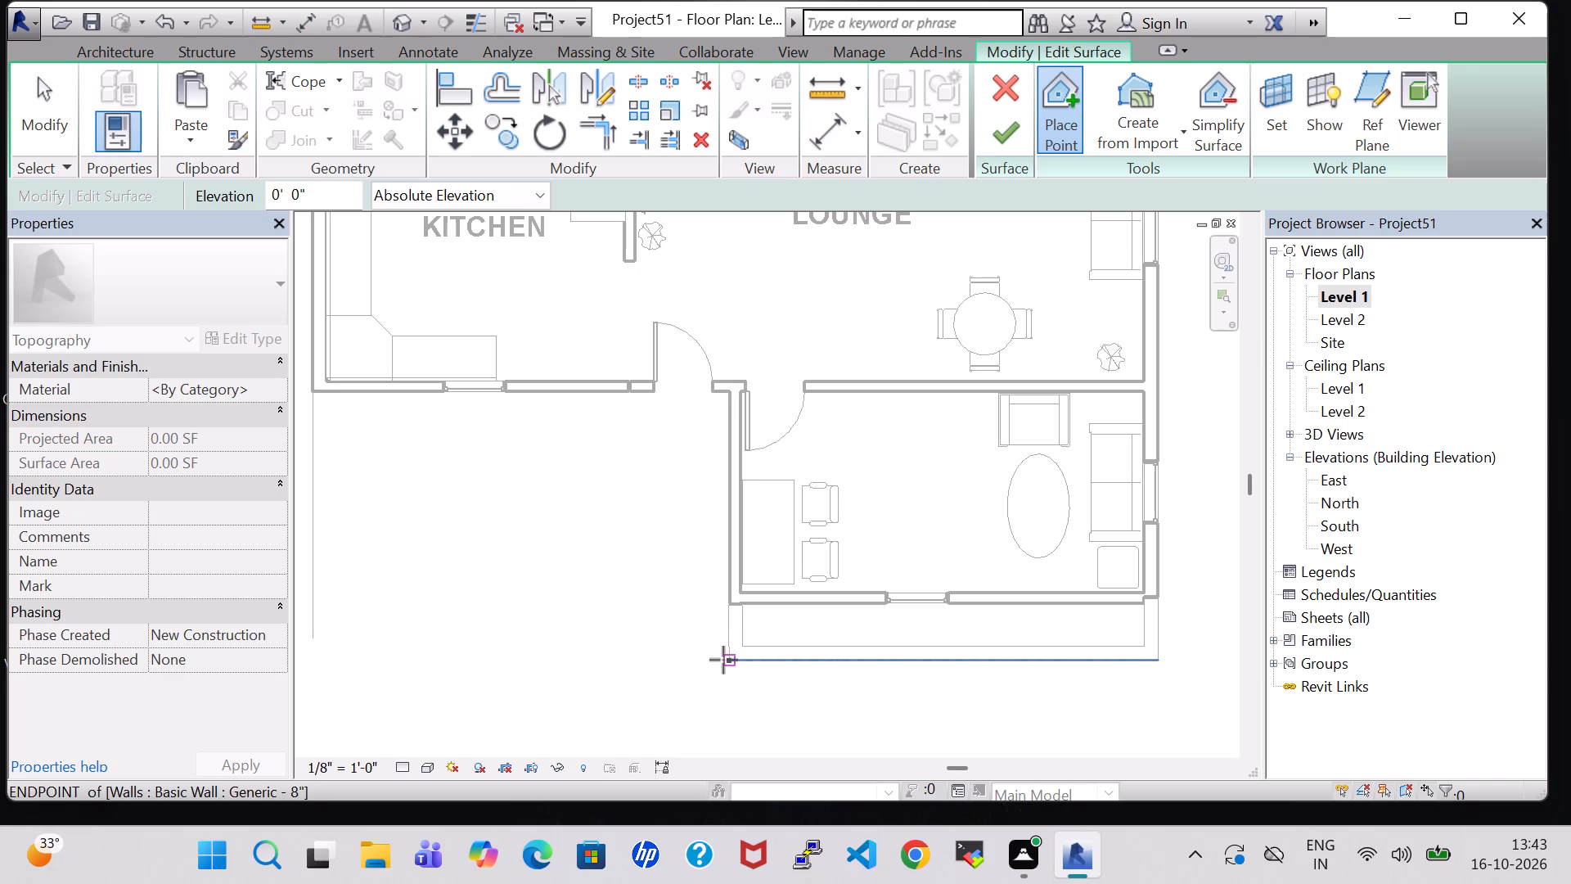
pyautogui.click(726, 661)
pyautogui.moveTo(561, 660); pyautogui.dragTo(803, 668, button='middle')
pyautogui.click(554, 661)
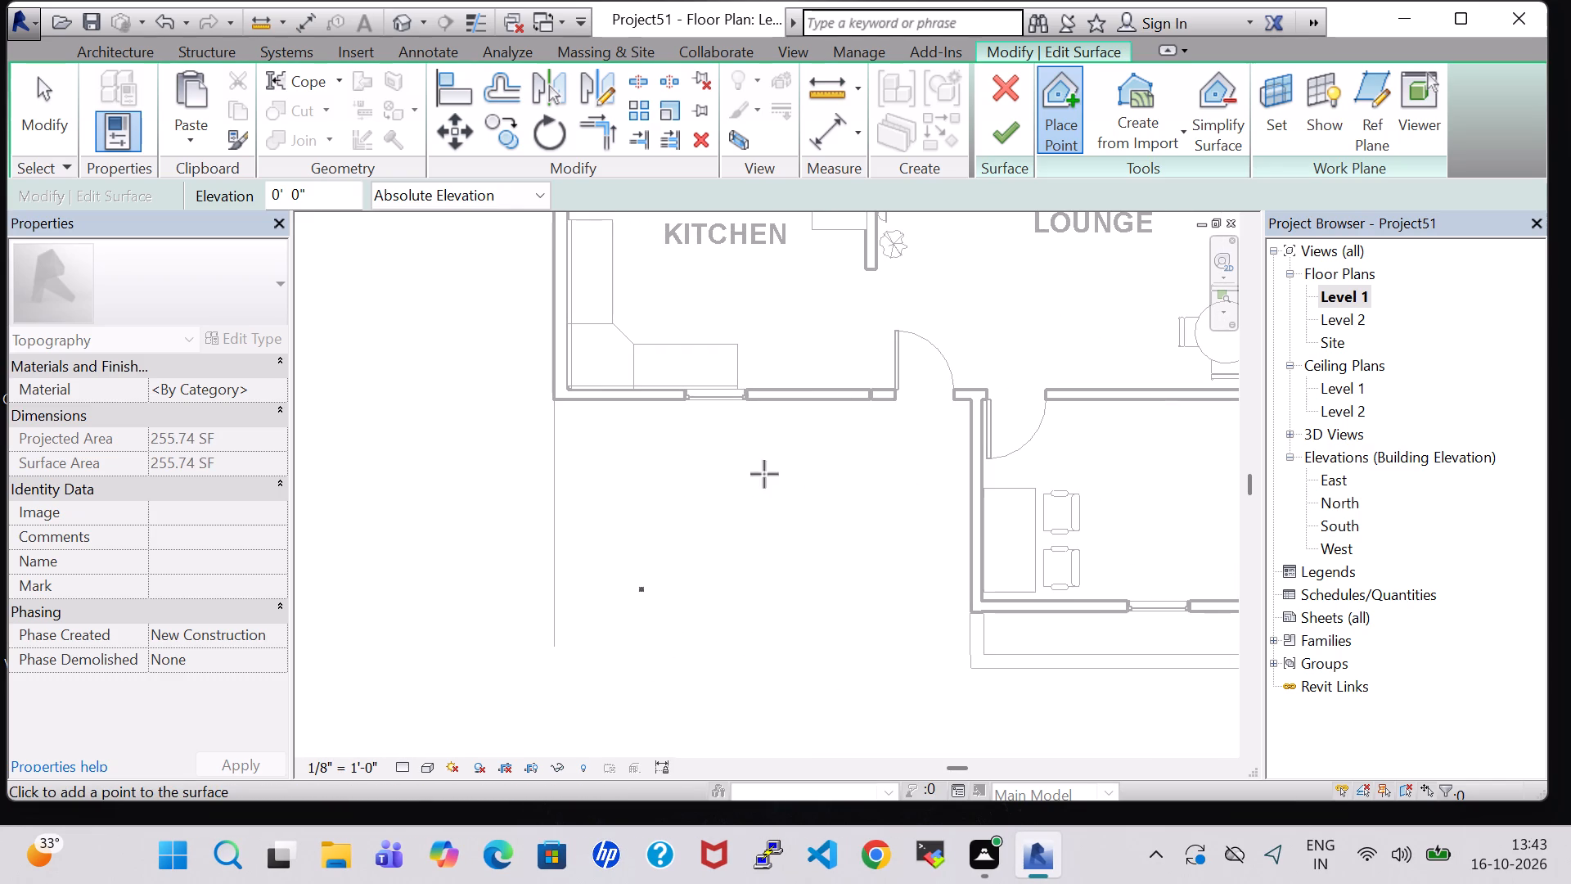
pyautogui.click(1007, 142)
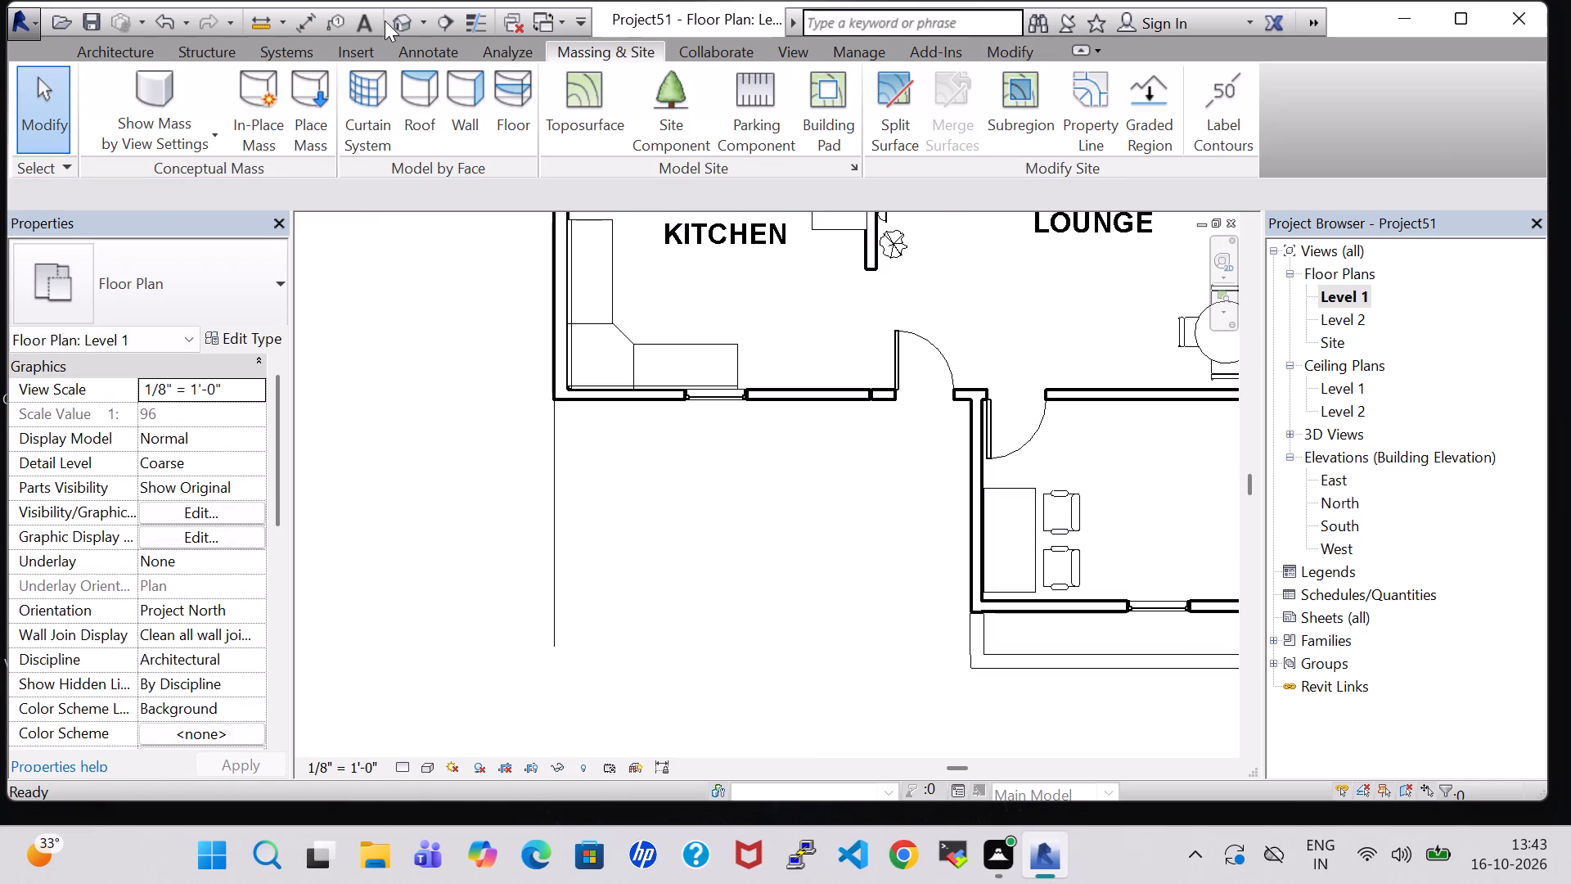
# In the 3D view, edit the toposurface and add a point at elevation 0' 0" at the midpoint of the exterior door's threshold.
pyautogui.click(392, 20)
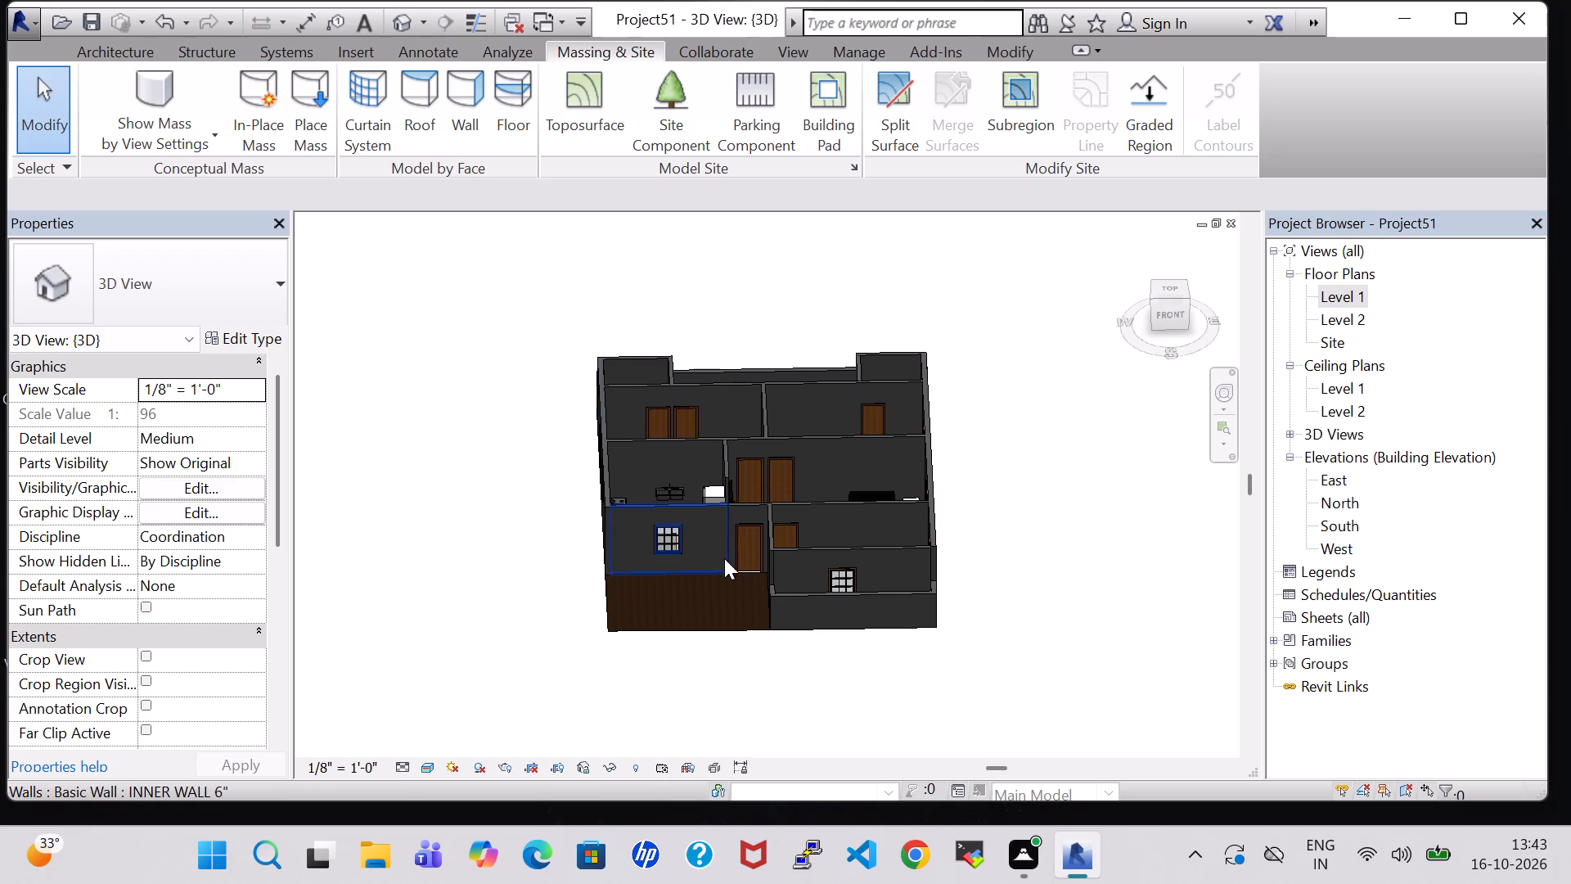
pyautogui.scroll(10, 724, 558)
pyautogui.click(831, 616)
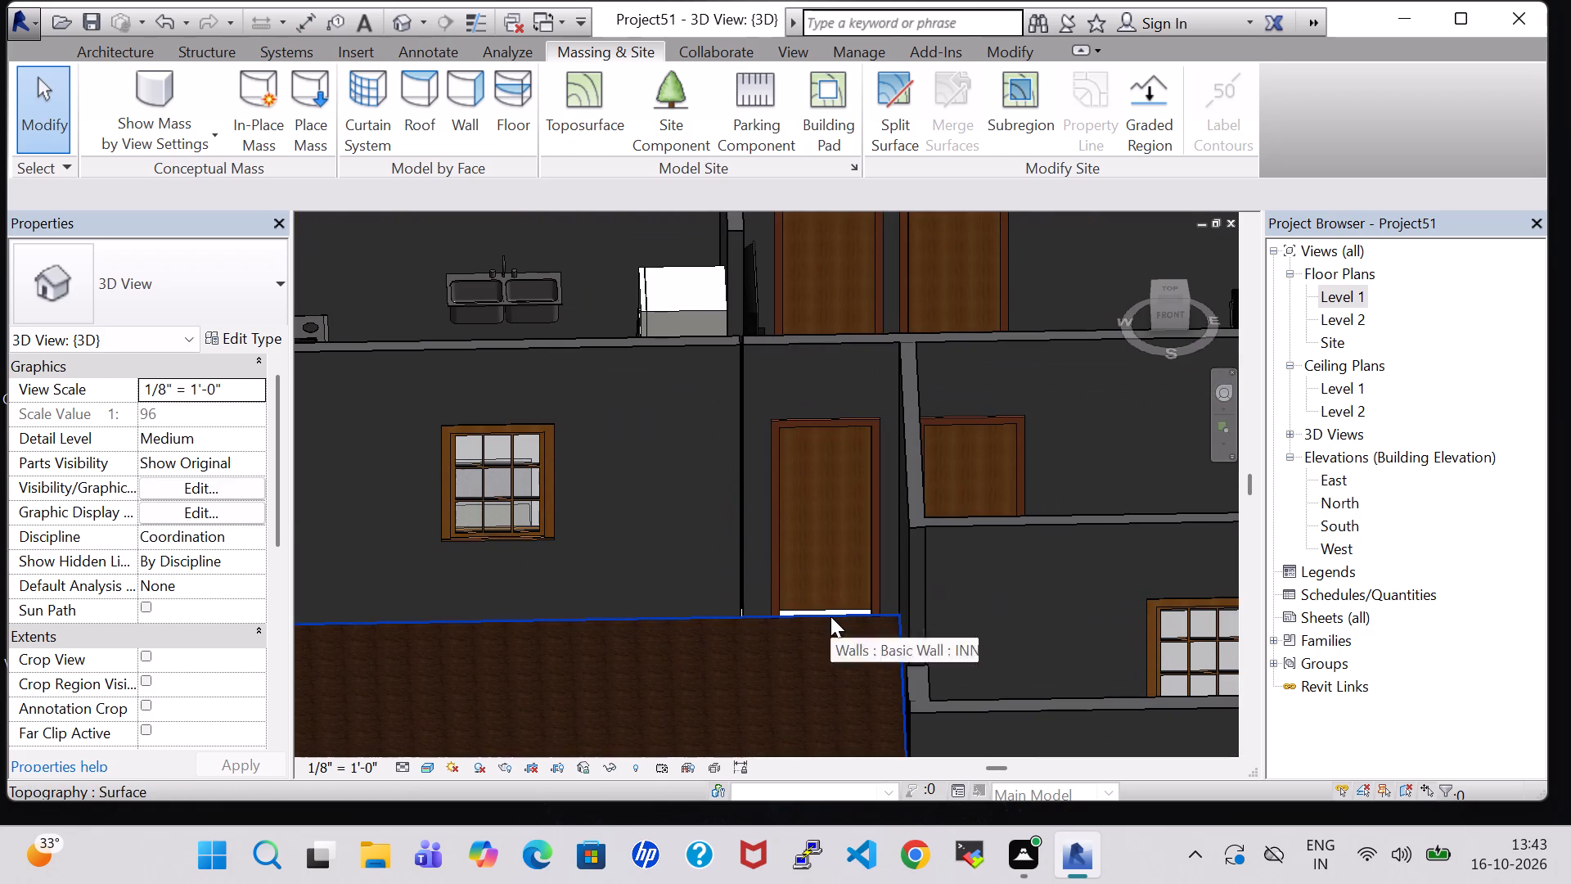
pyautogui.click(998, 140)
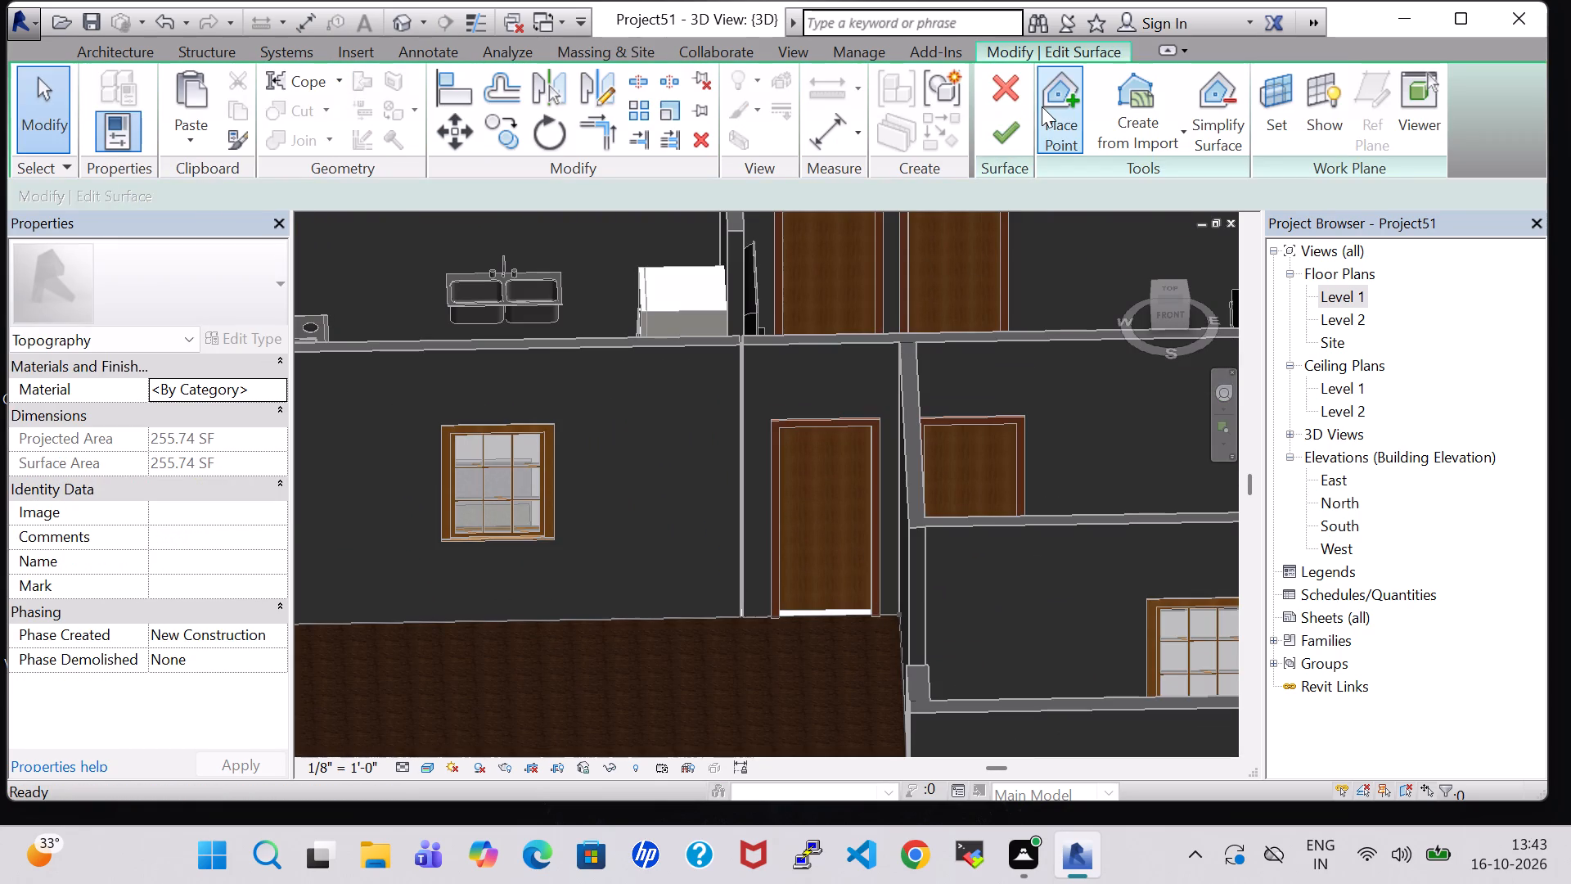
pyautogui.click(1043, 106)
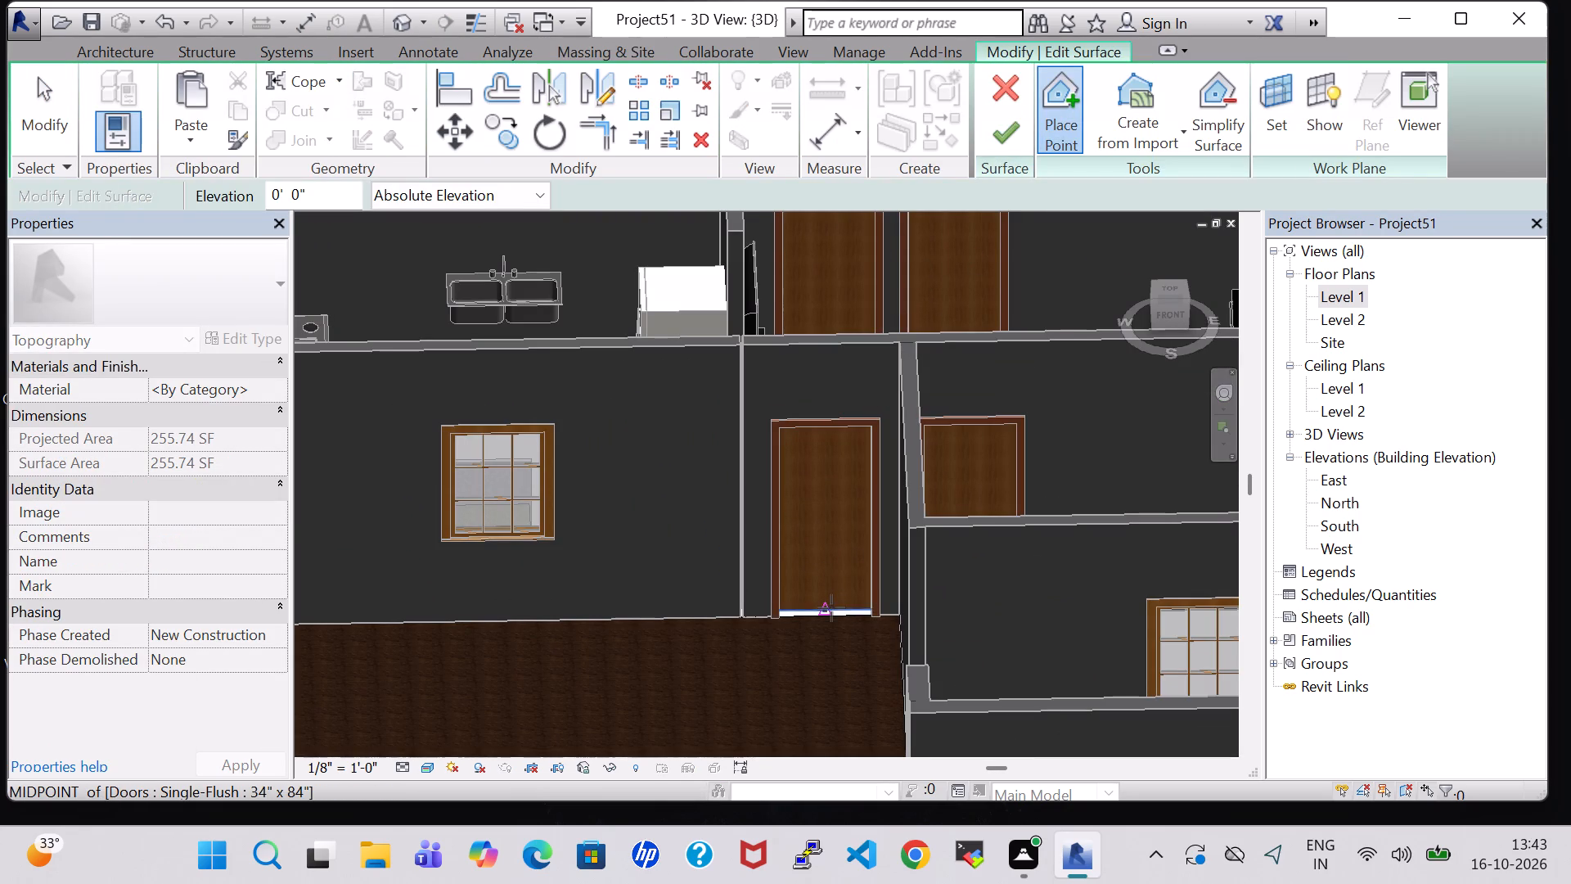
pyautogui.click(831, 608)
pyautogui.click(1007, 128)
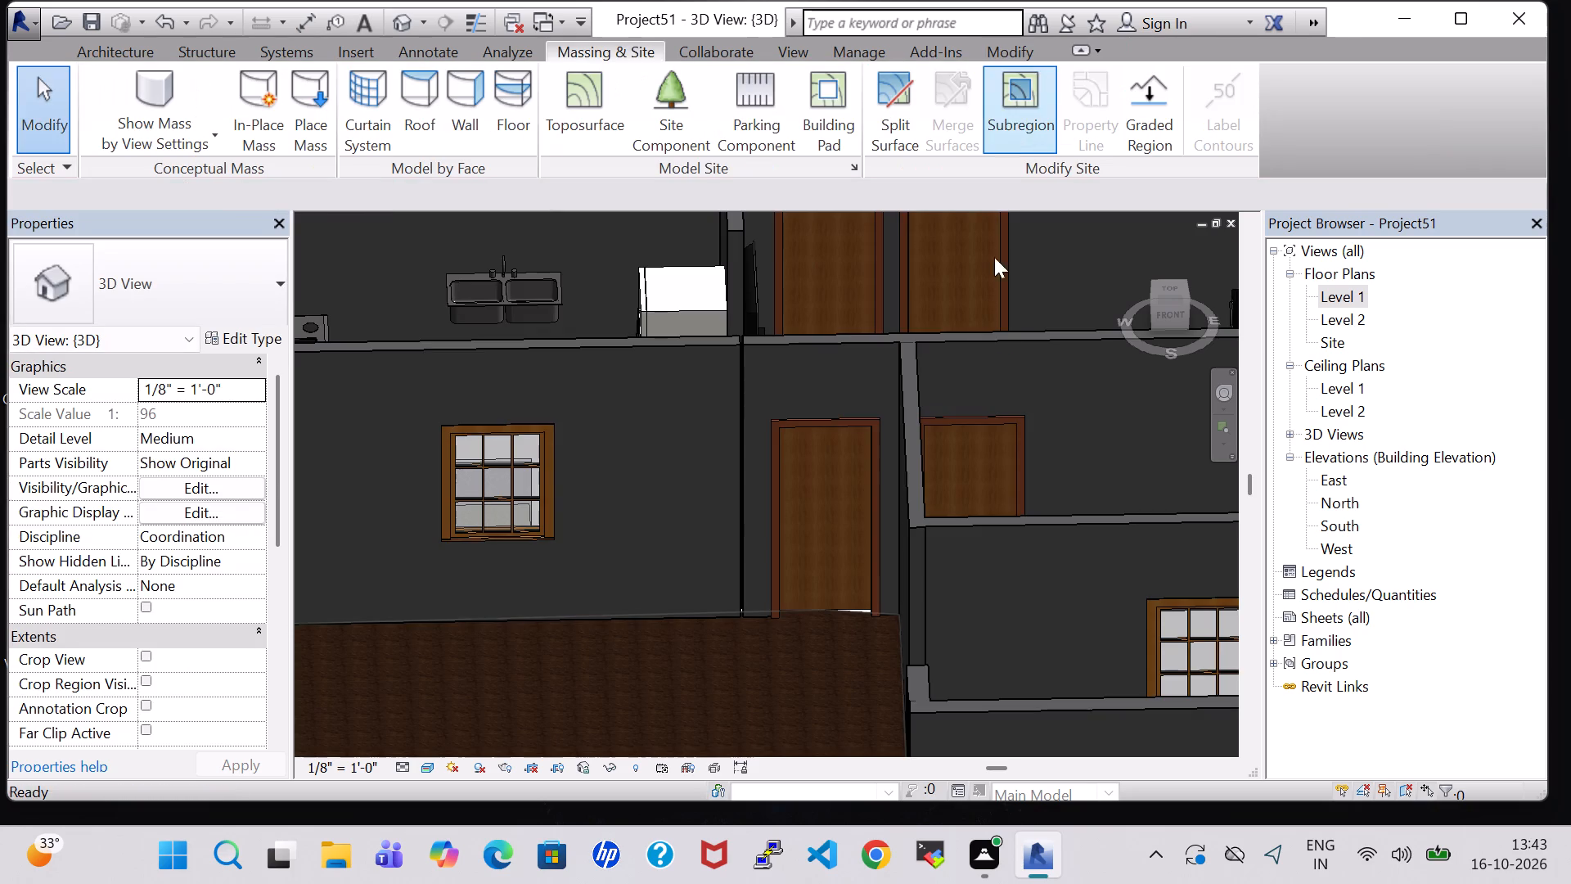
# Add another toposurface point at elevation 0' 0" at the east end of the same door's threshold to cover the remaining gap.
pyautogui.scroll(3, 902, 496)
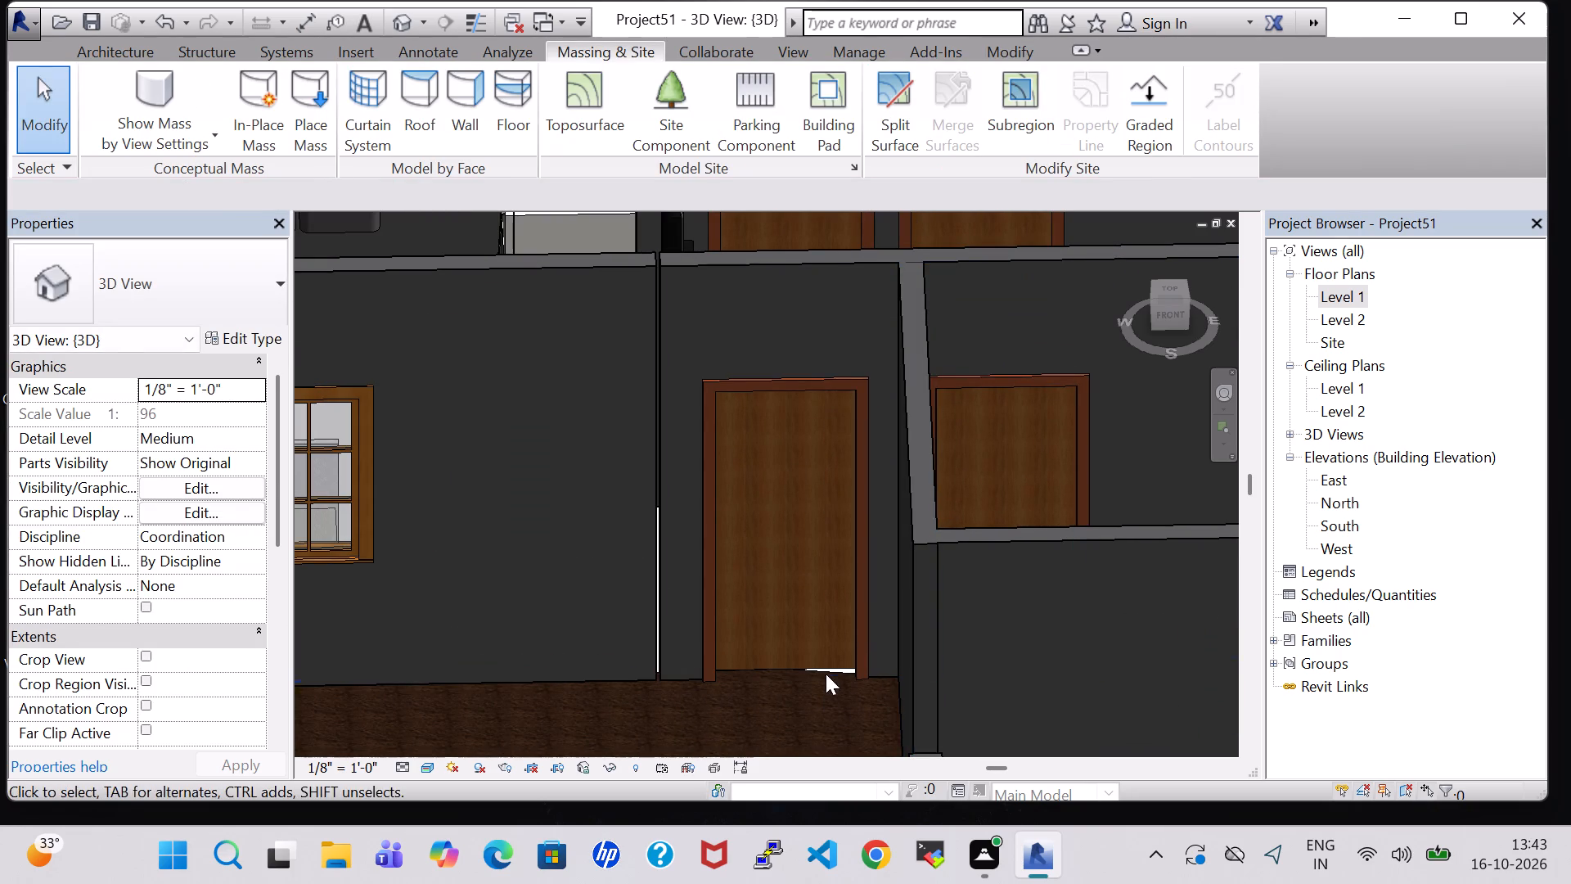
pyautogui.click(826, 673)
pyautogui.click(1011, 121)
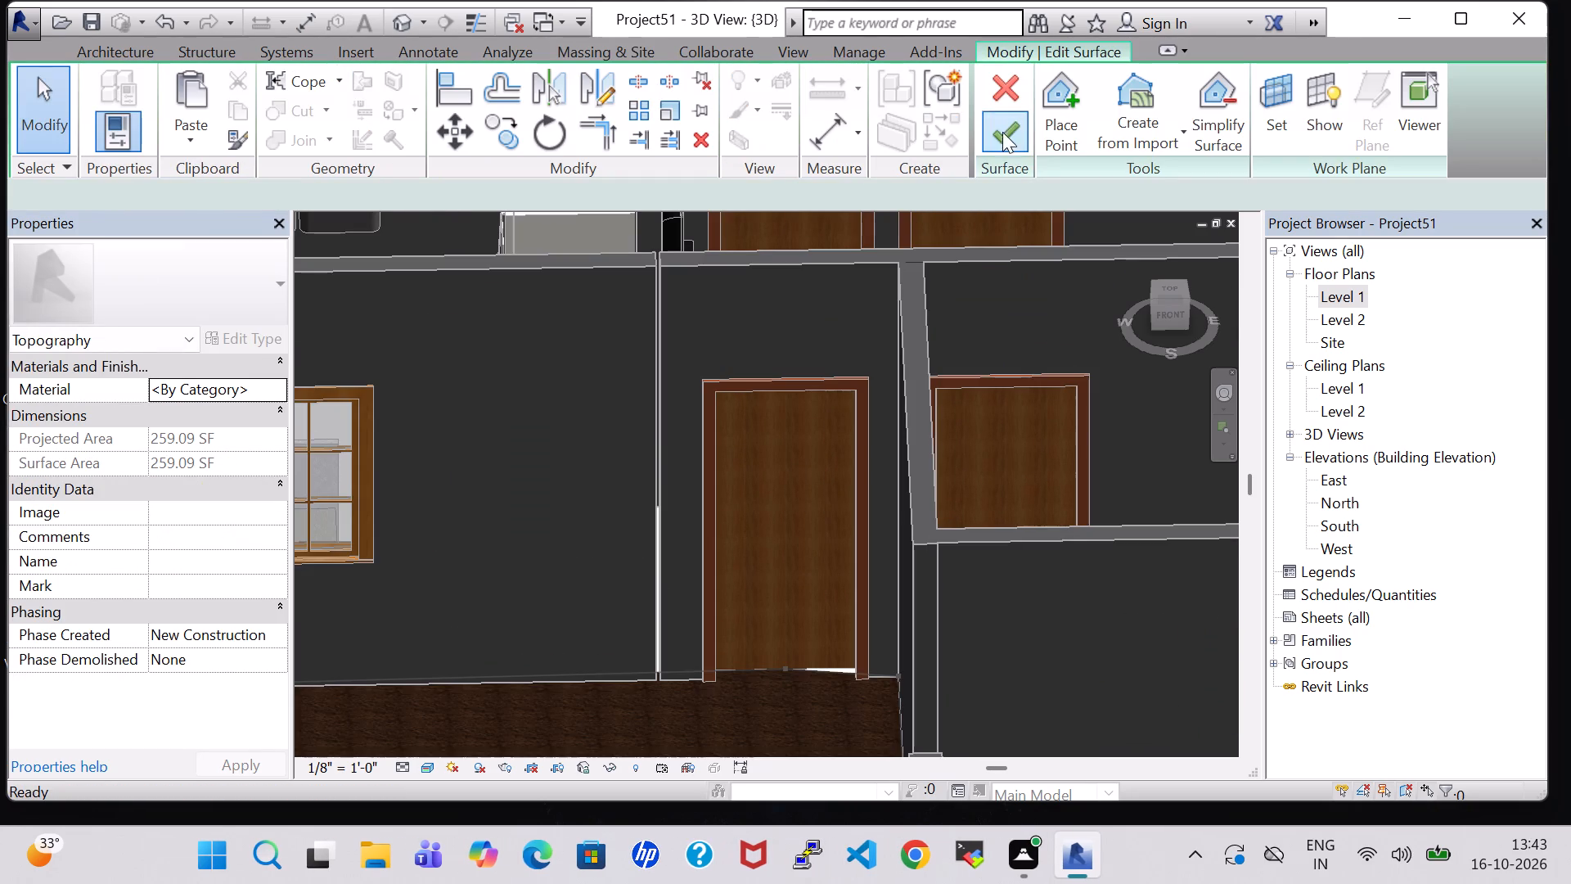
pyautogui.click(1060, 107)
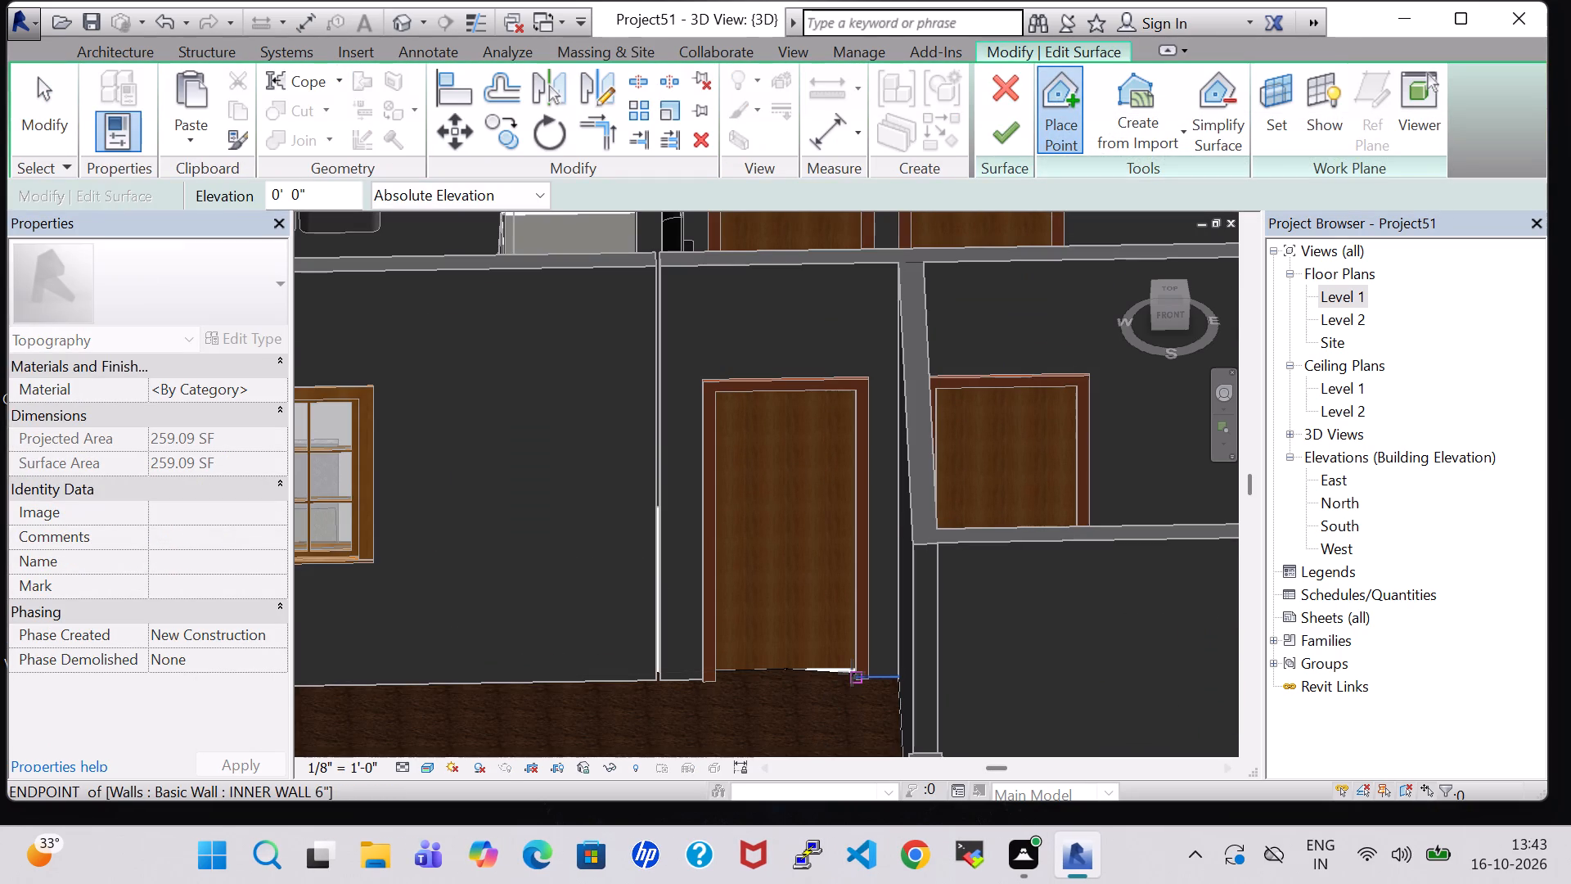
pyautogui.click(852, 671)
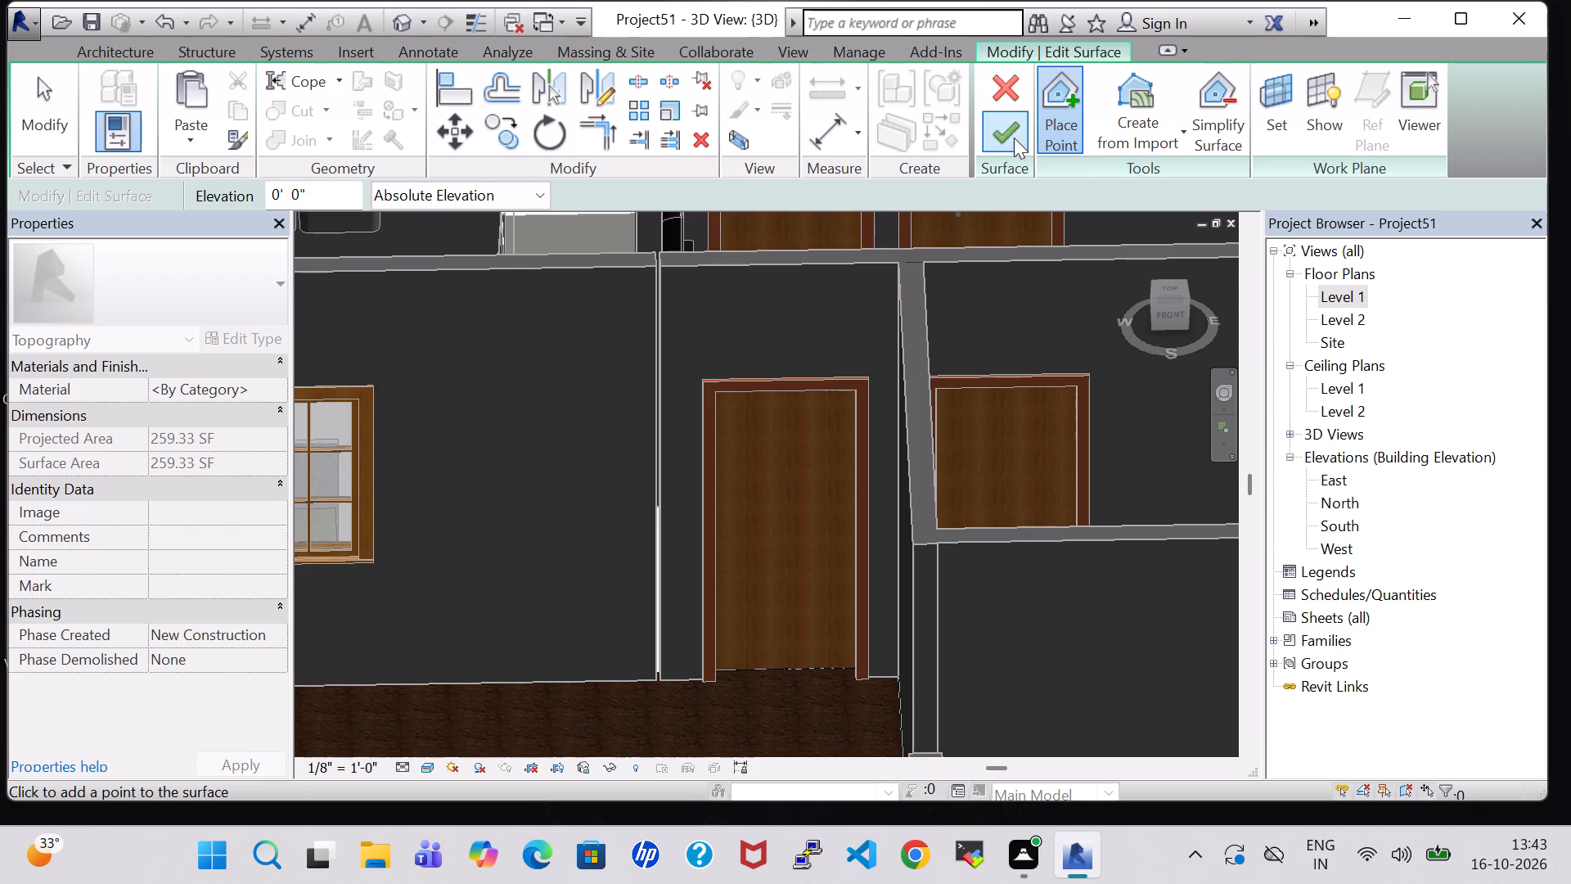
pyautogui.click(1016, 124)
# In the Level 1 floor plan, delete the INNER WALL 6" between the lounge and the south room, along with its doors.
pyautogui.scroll(-5, 814, 670)
pyautogui.moveTo(814, 690); pyautogui.dragTo(825, 456, button='middle')
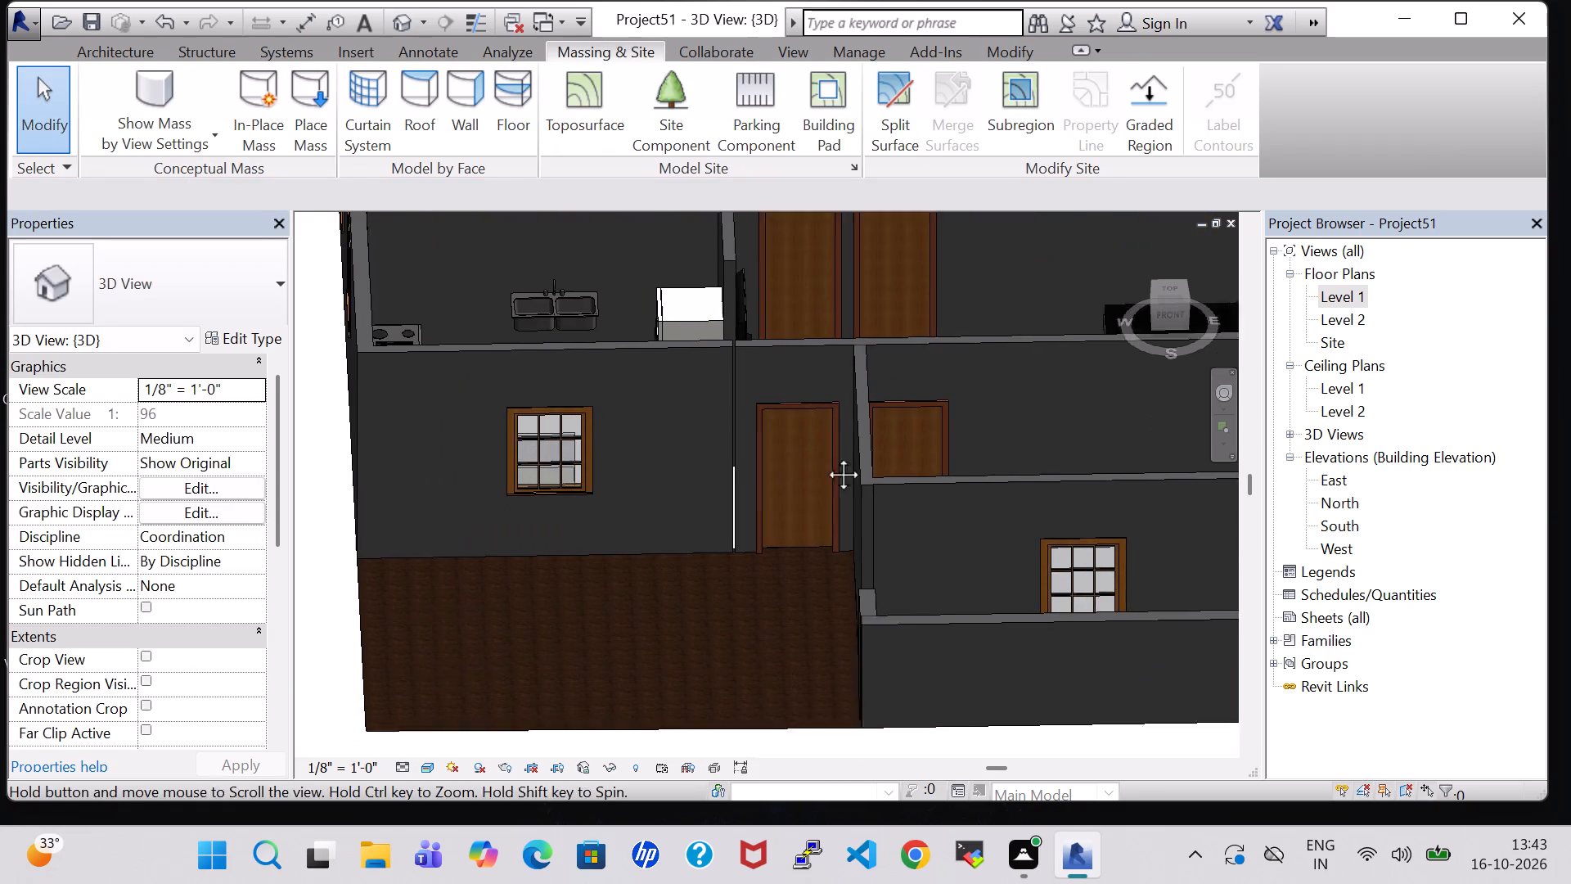
pyautogui.moveTo(825, 456); pyautogui.dragTo(827, 440, button='middle')
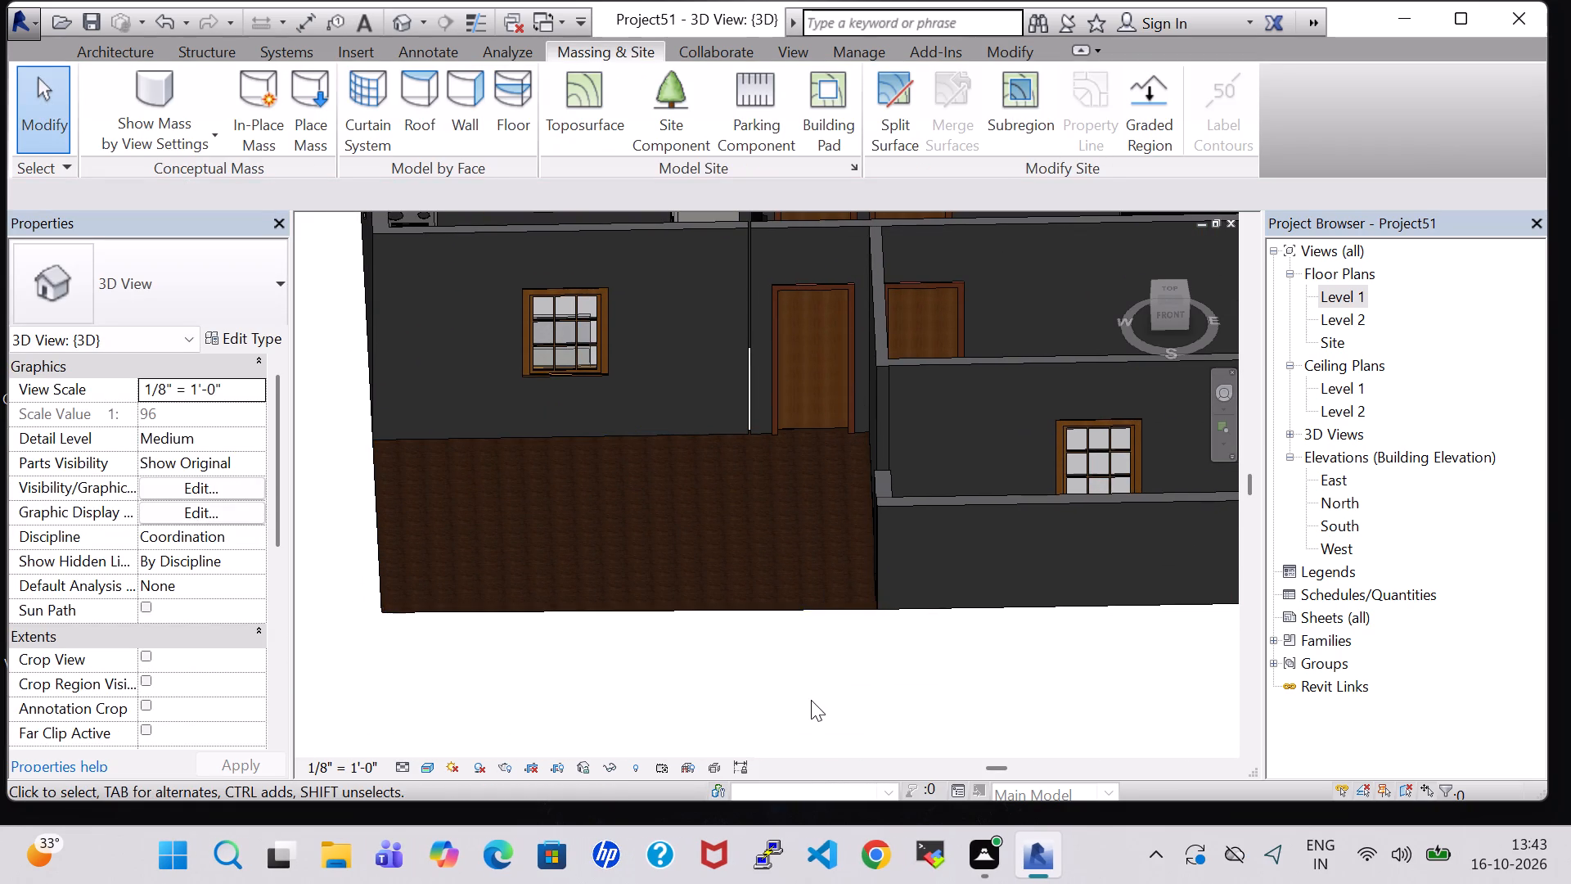
pyautogui.keyDown('shift'); pyautogui.moveTo(809, 710); pyautogui.dragTo(832, 753, button='middle'); pyautogui.keyUp('shift')
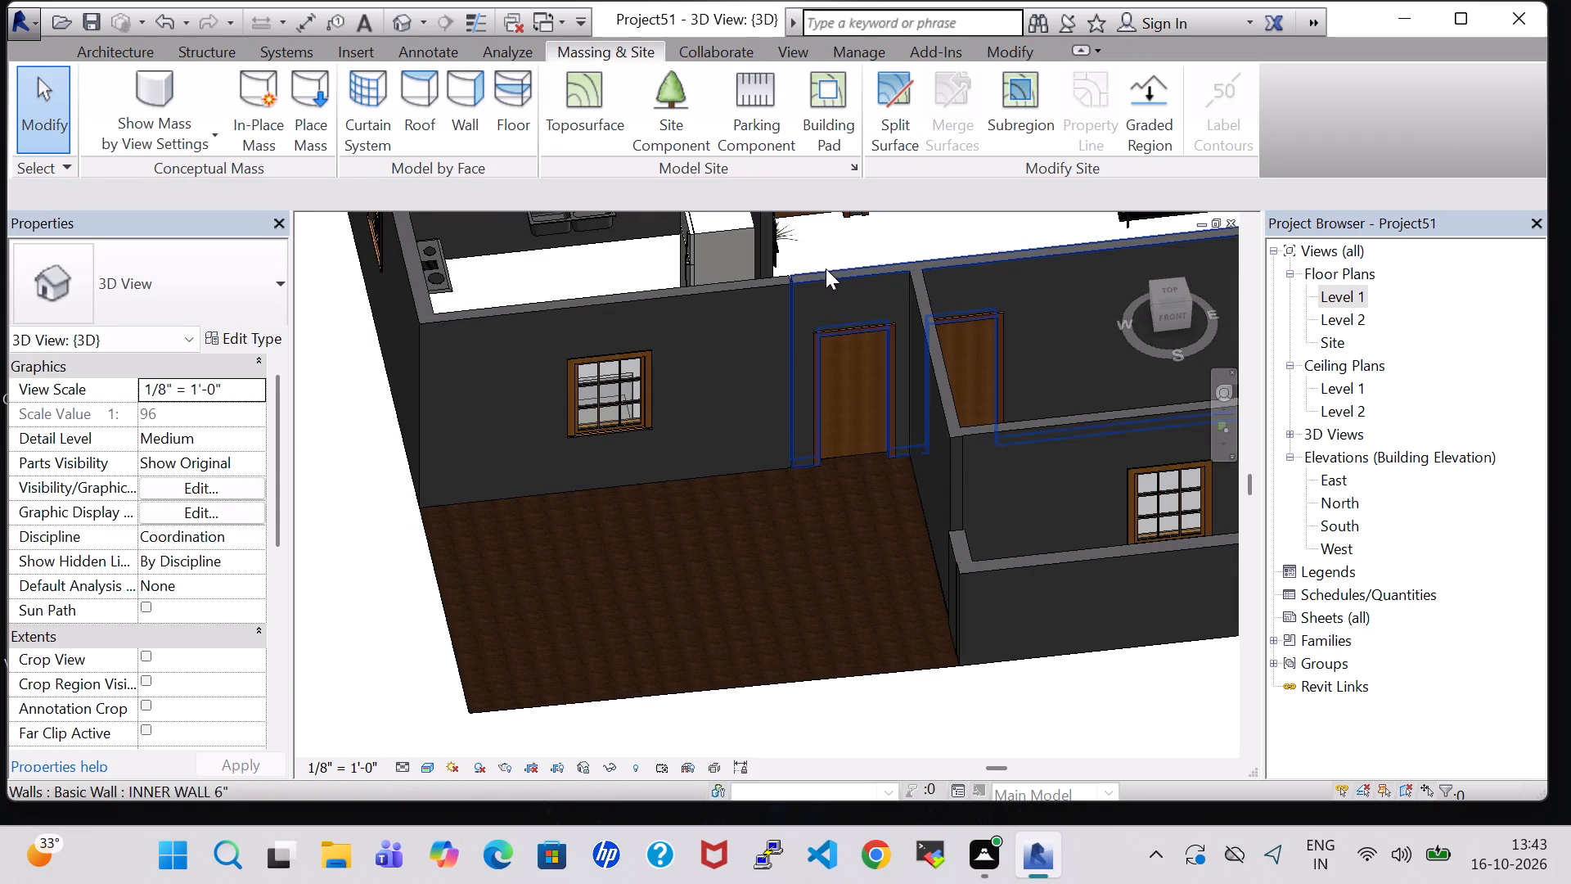
pyautogui.moveTo(833, 240); pyautogui.dragTo(843, 374, button='middle')
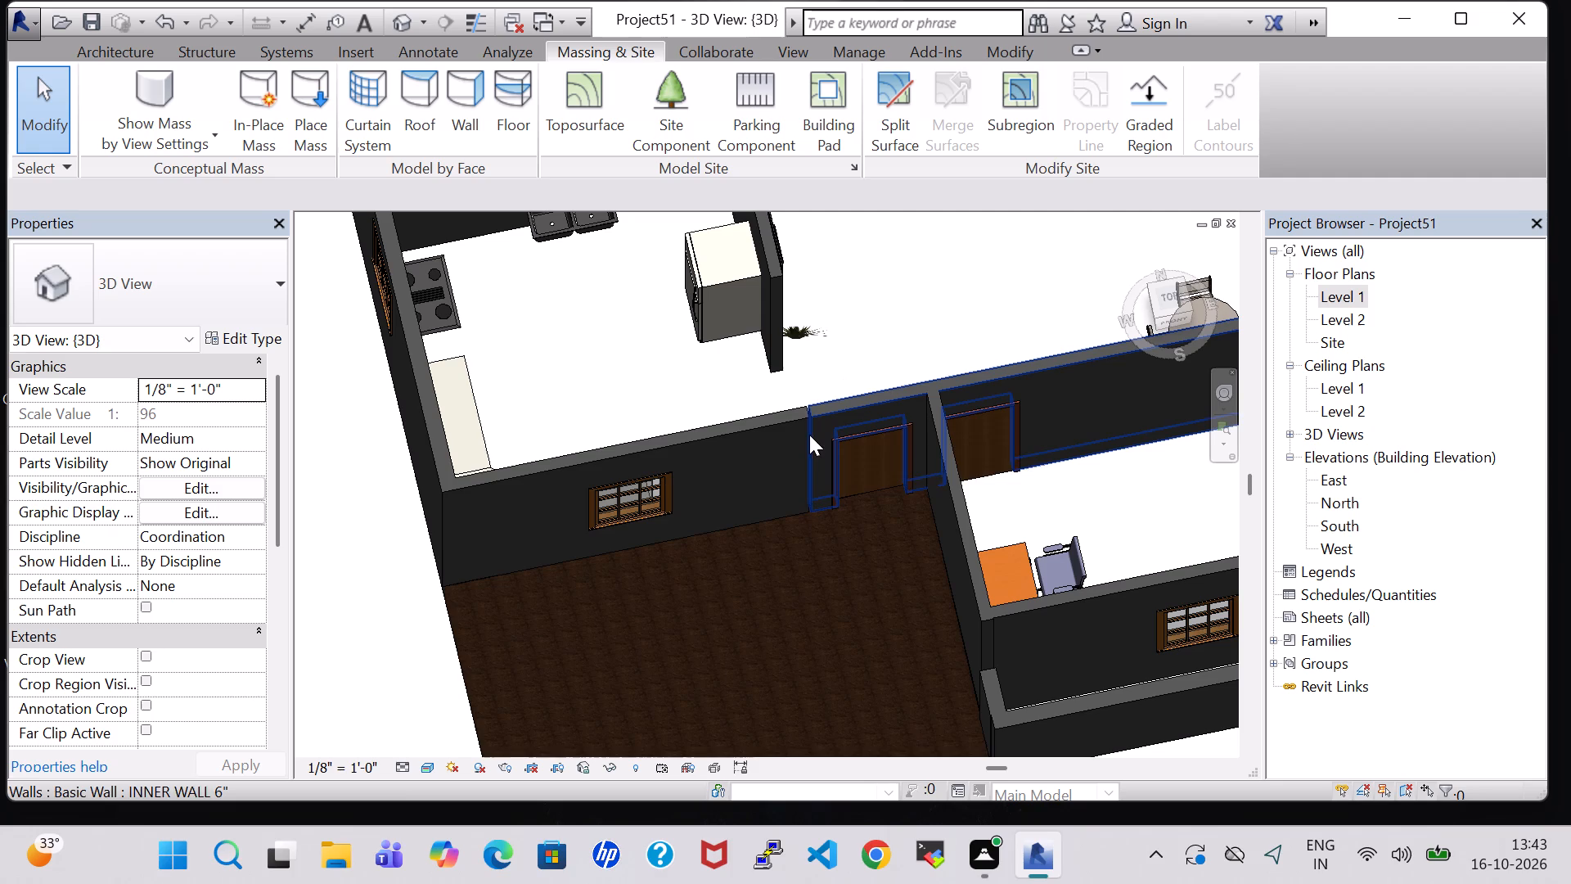
pyautogui.click(846, 290)
pyautogui.doubleClick(1325, 291)
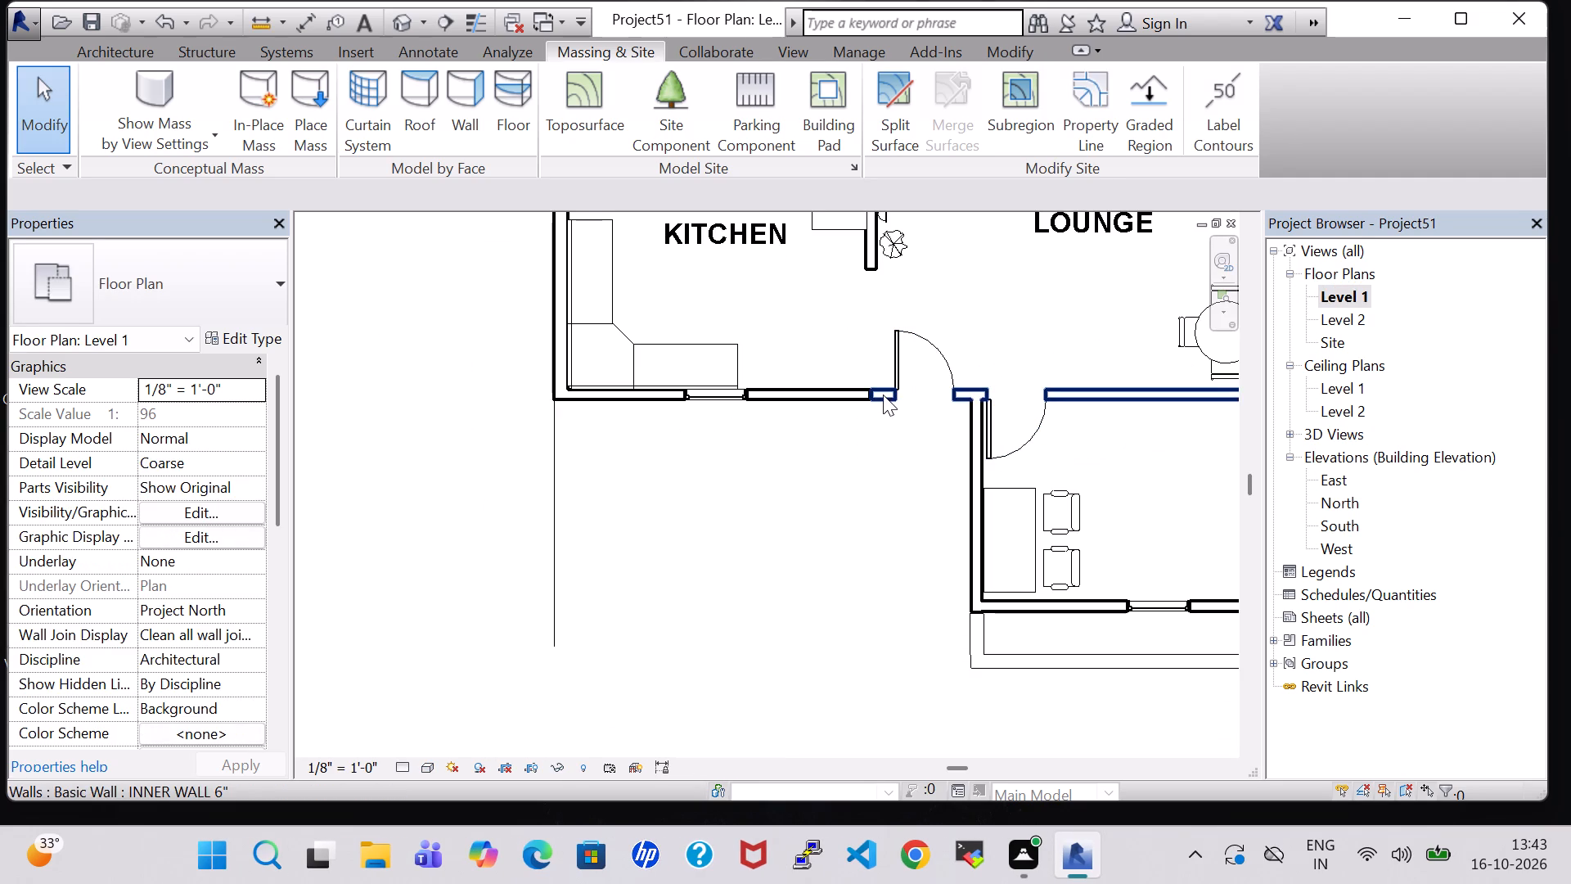
pyautogui.click(883, 395)
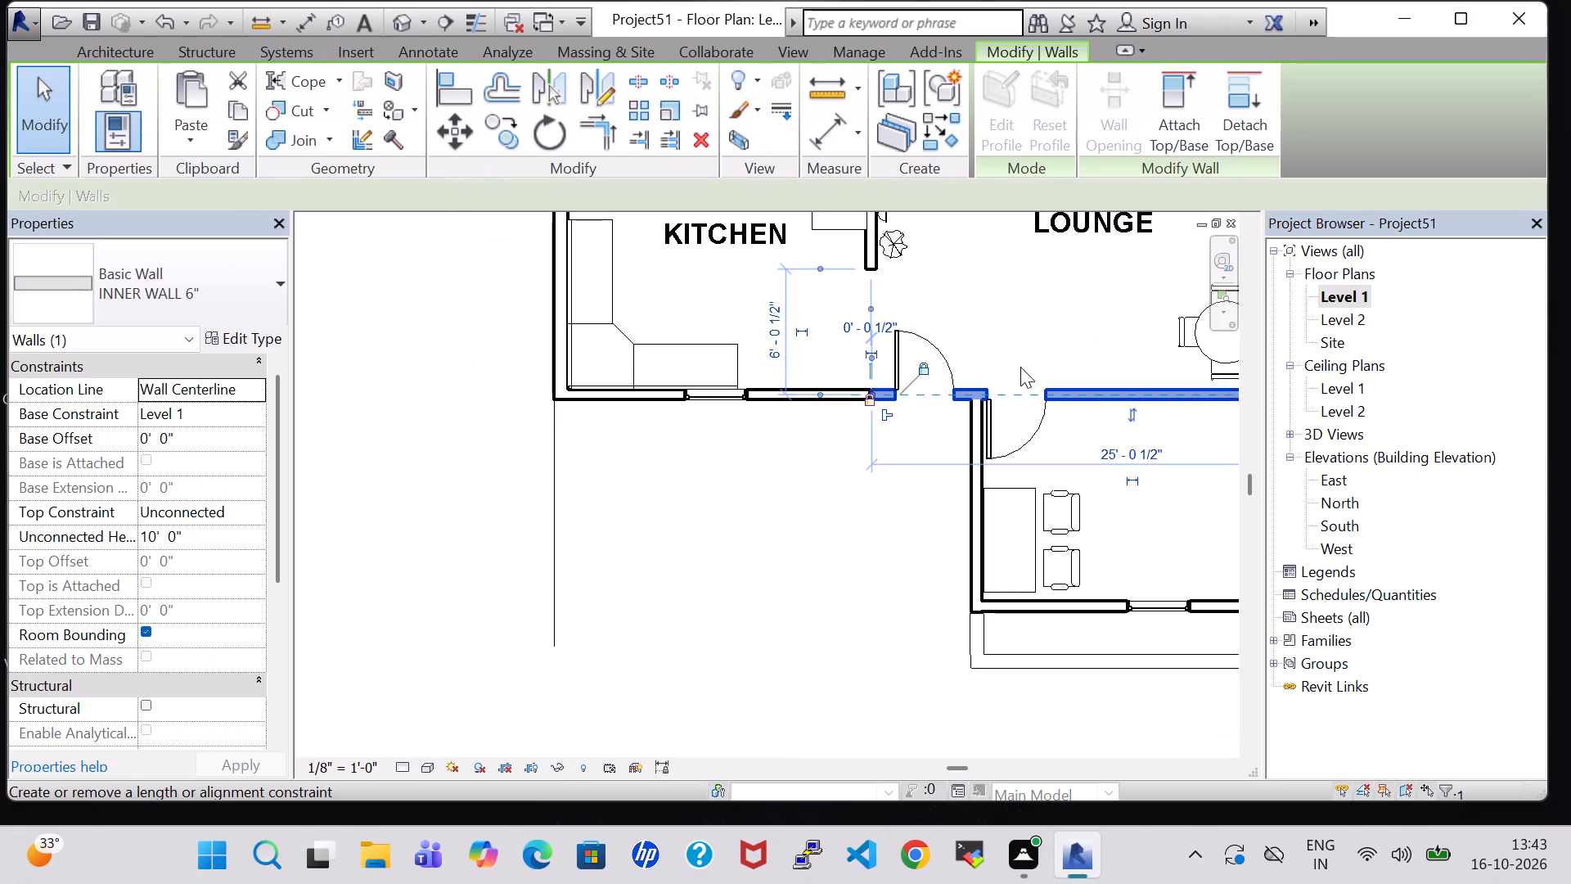
pyautogui.moveTo(1079, 287); pyautogui.dragTo(903, 341, button='middle')
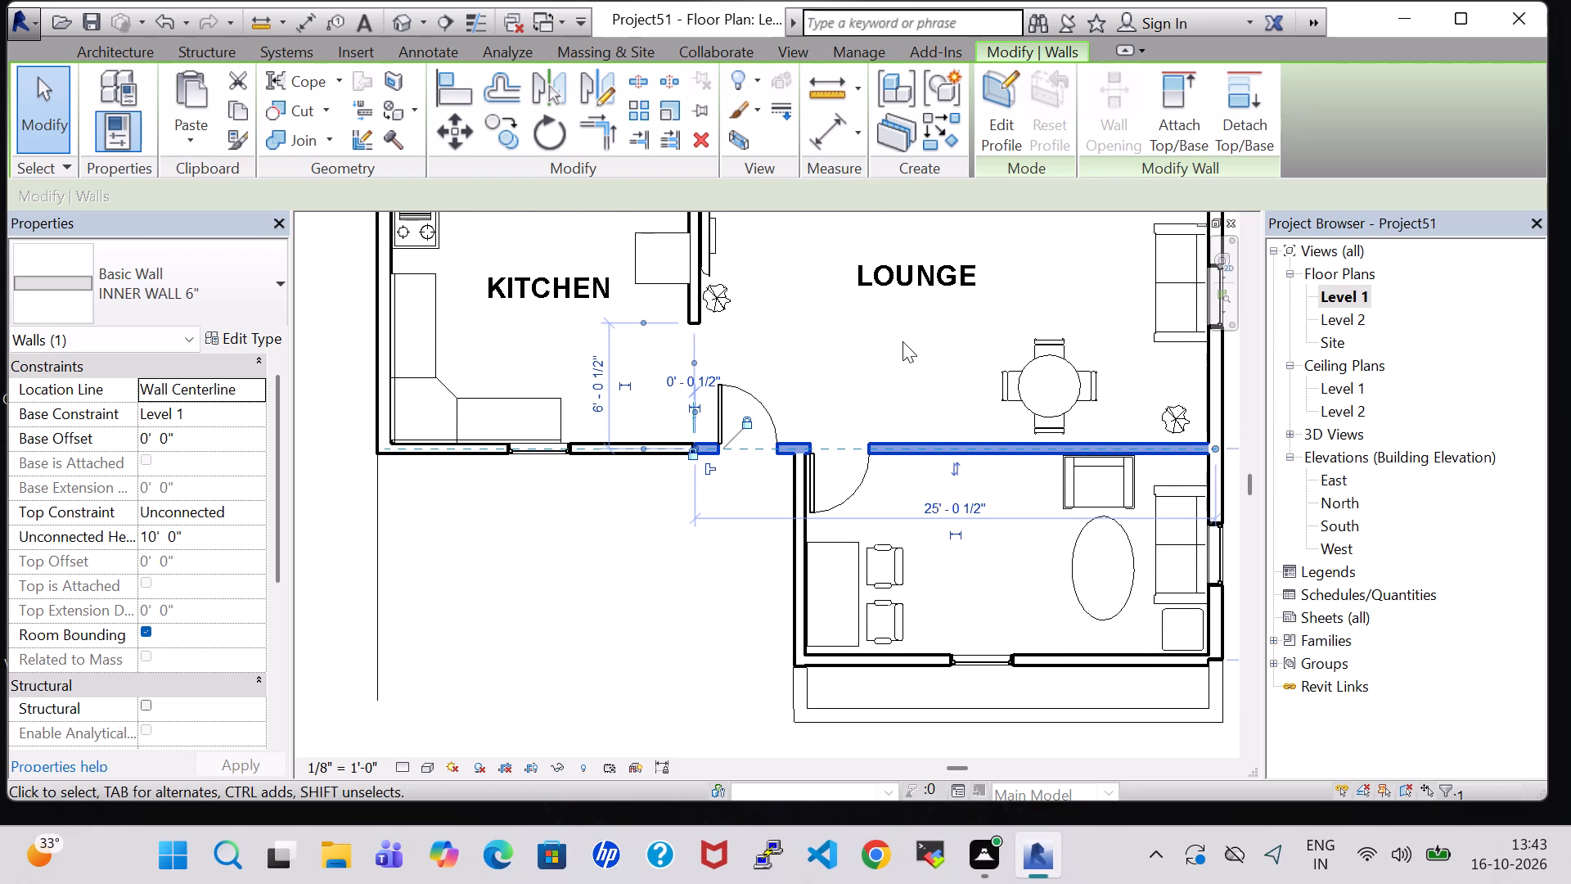
pyautogui.press('Delete')
# Draw a 10' 0" high INNER WALL 6" from the east end of the kitchen's south wall to the lounge's east exterior wall.
pyautogui.click(84, 55)
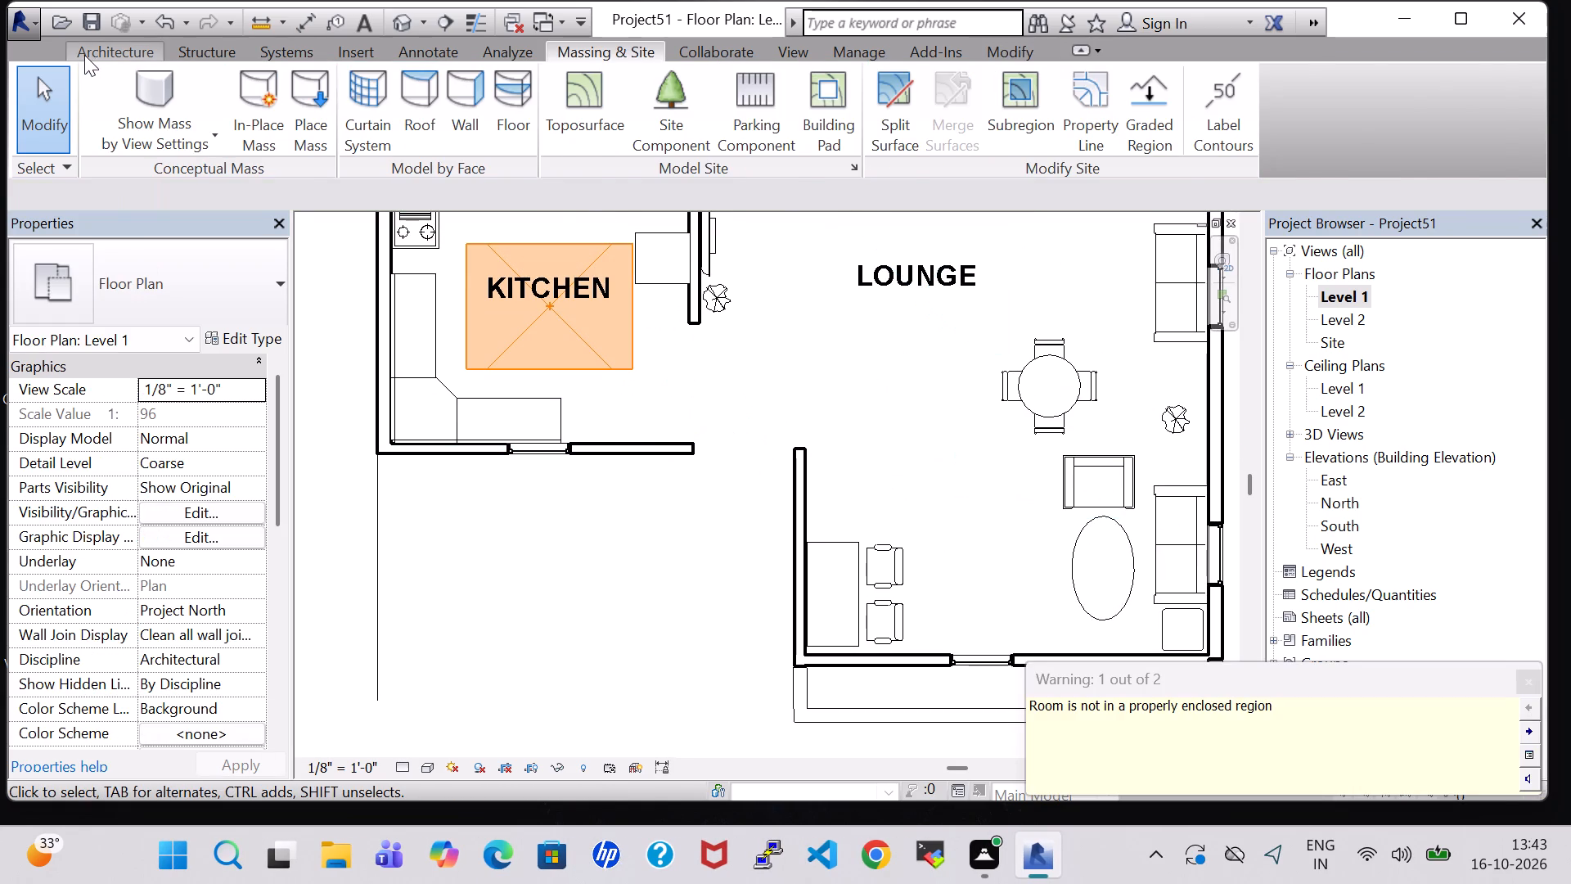
pyautogui.click(110, 81)
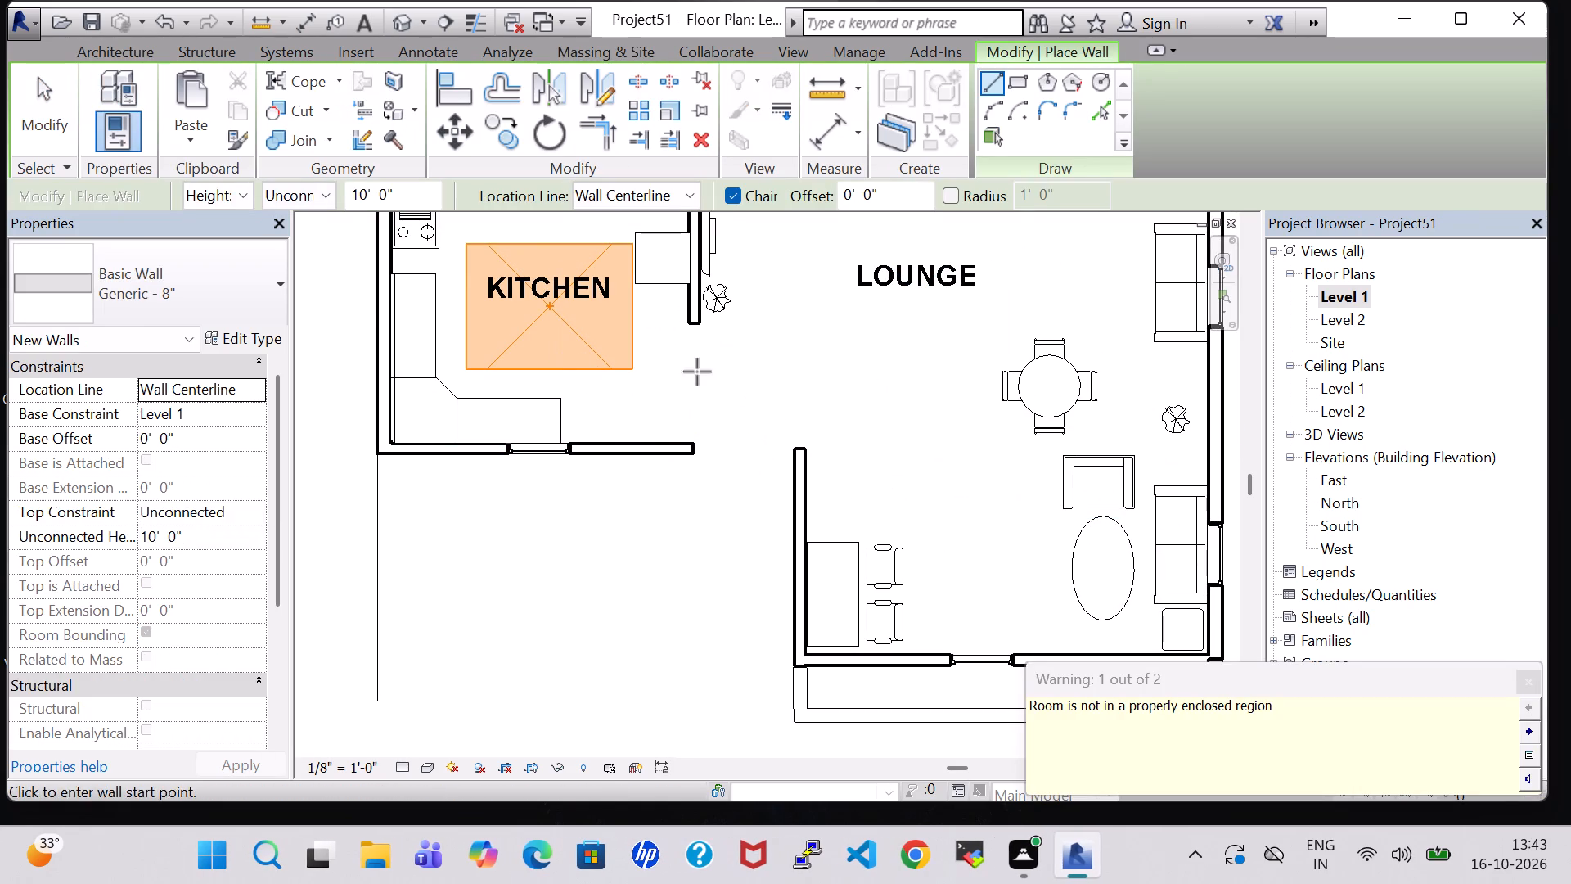
pyautogui.click(191, 269)
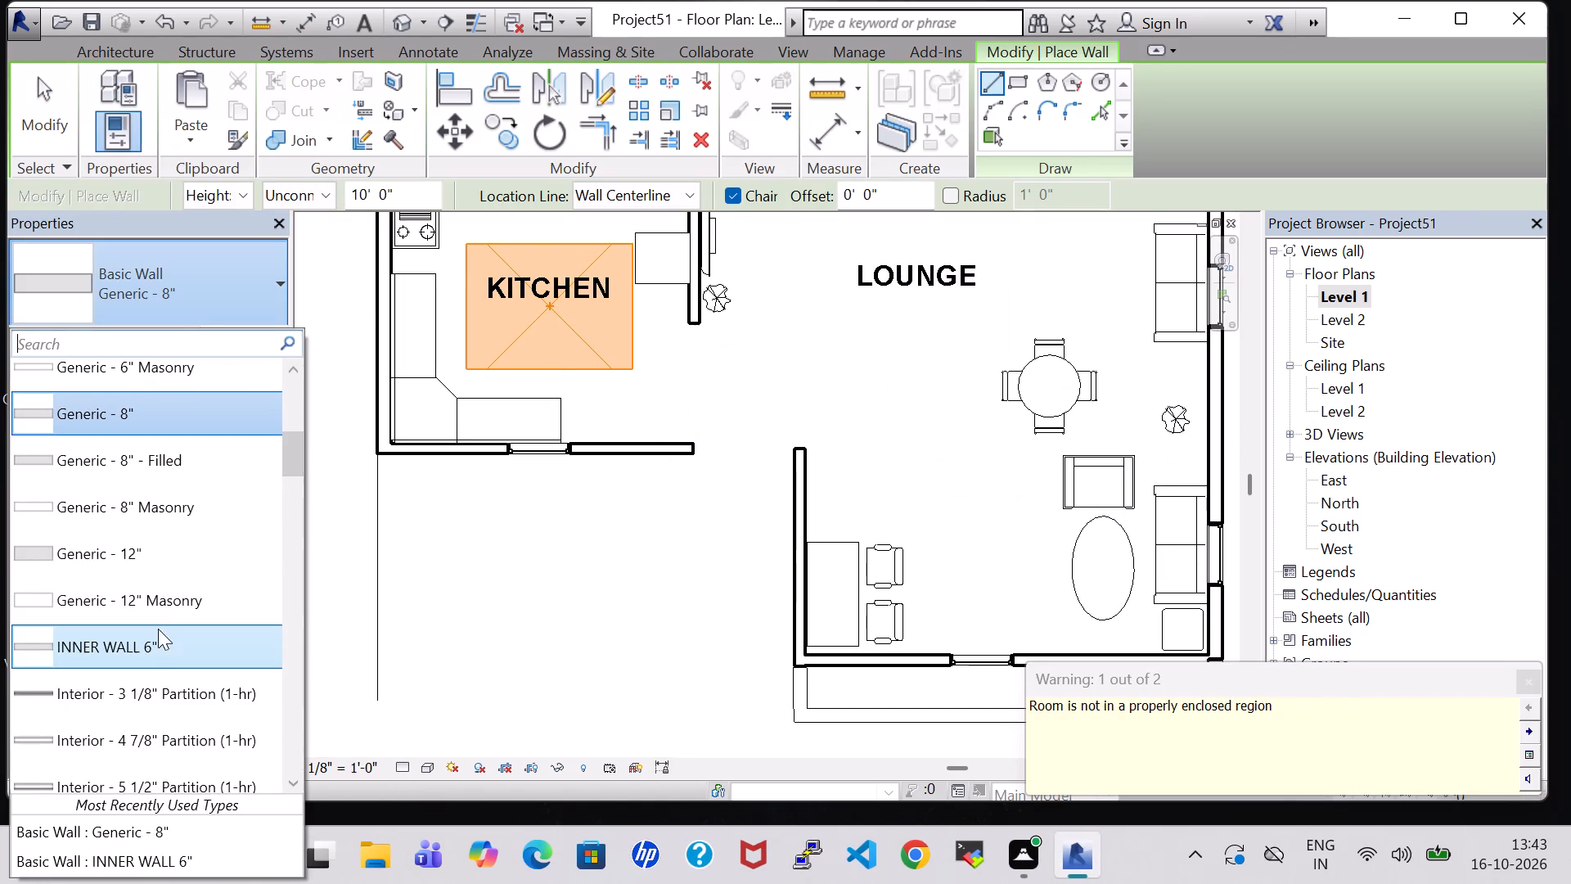
pyautogui.click(158, 641)
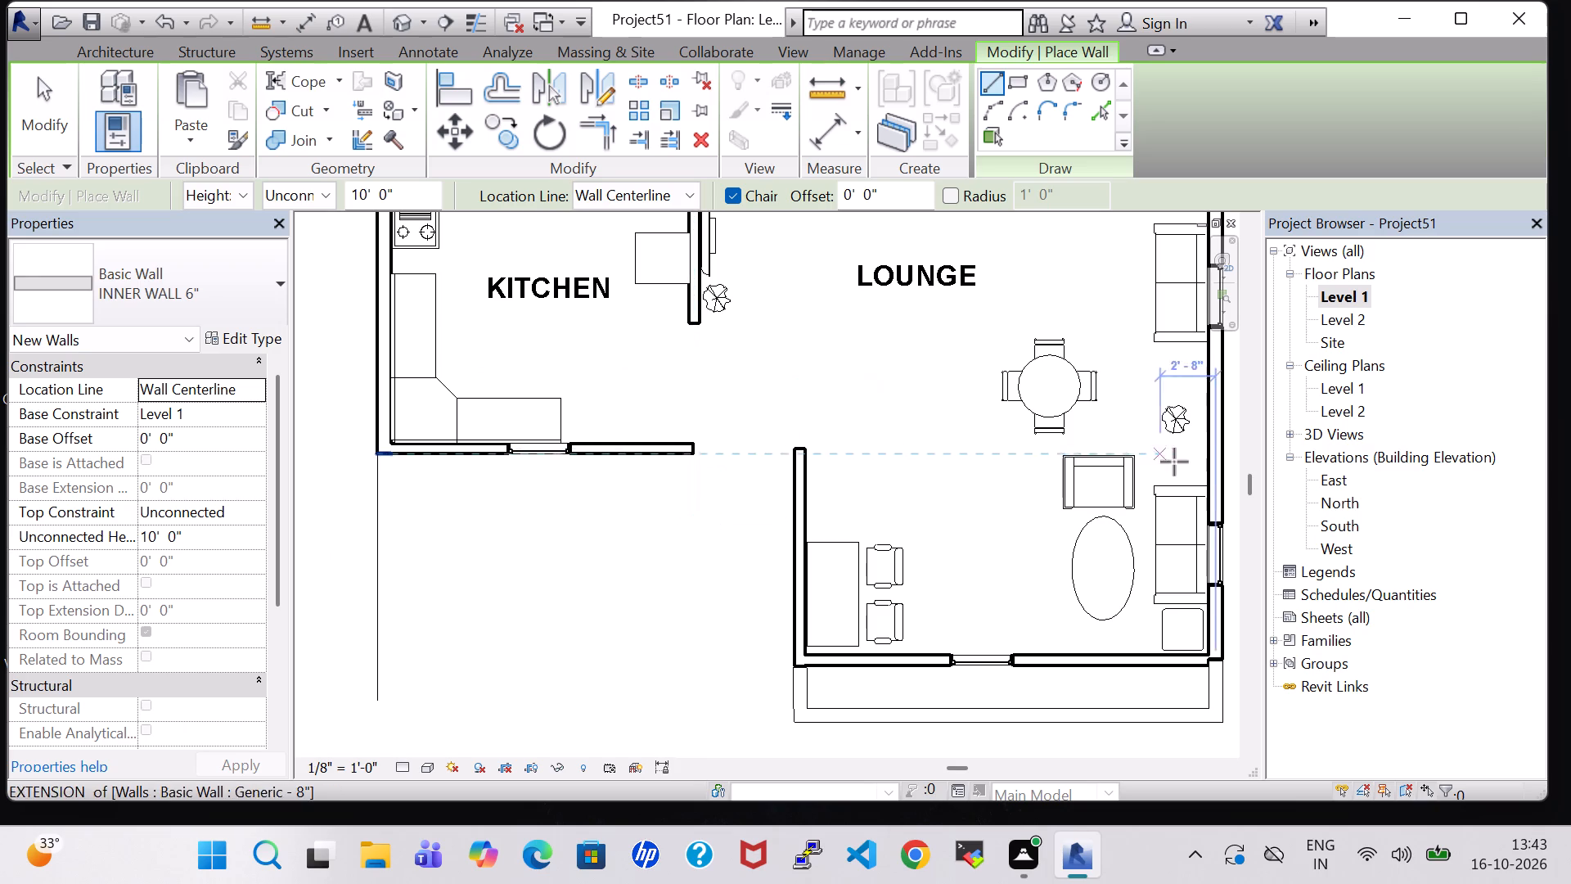
pyautogui.click(695, 446)
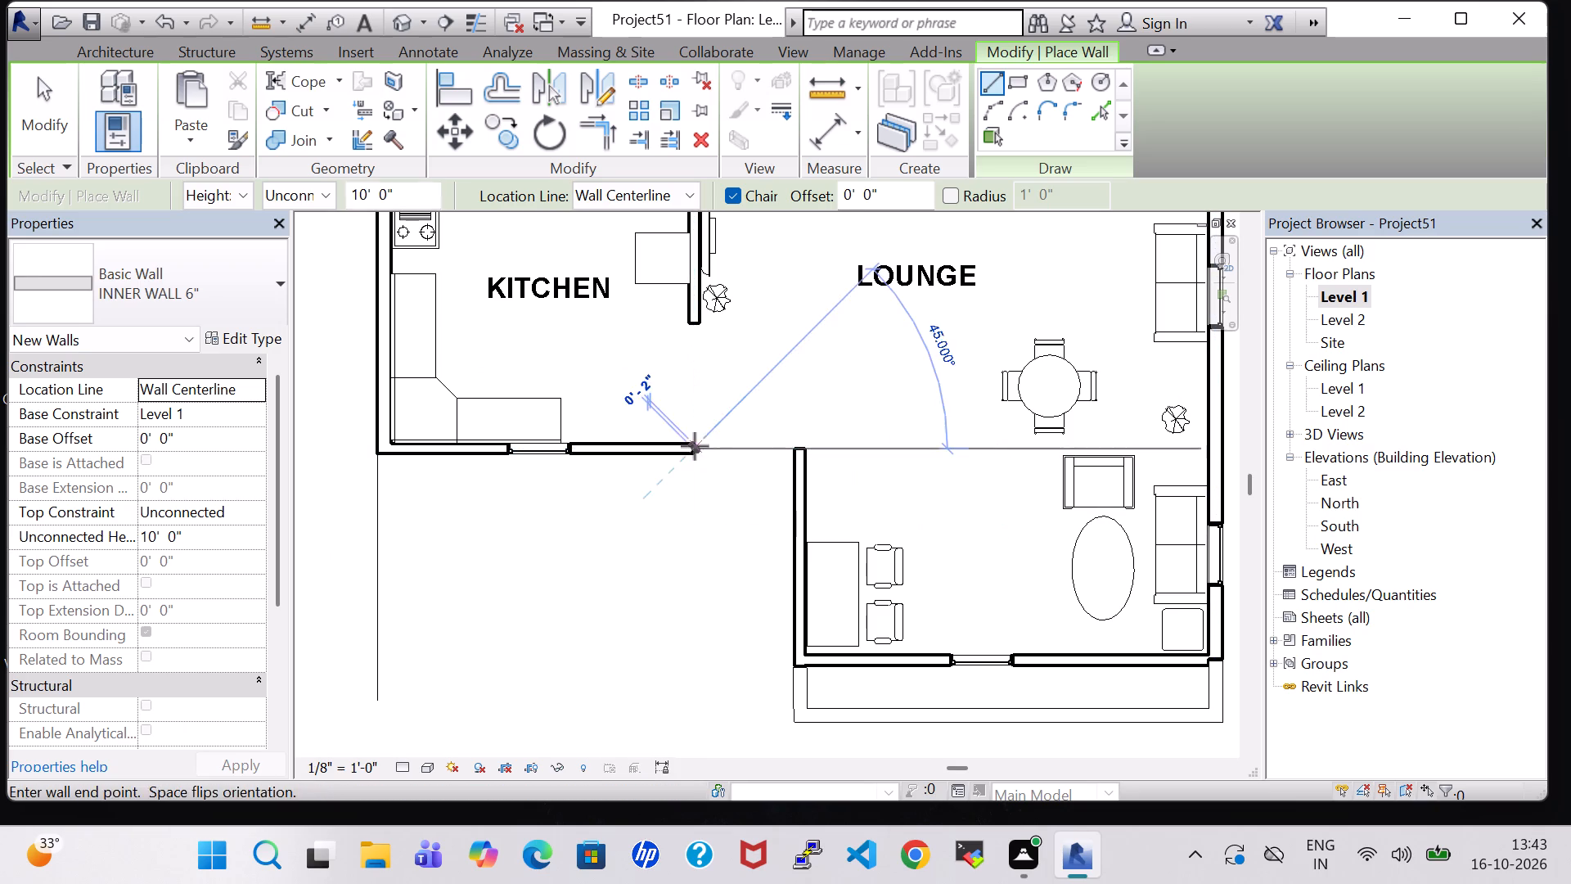
pyautogui.click(1209, 442)
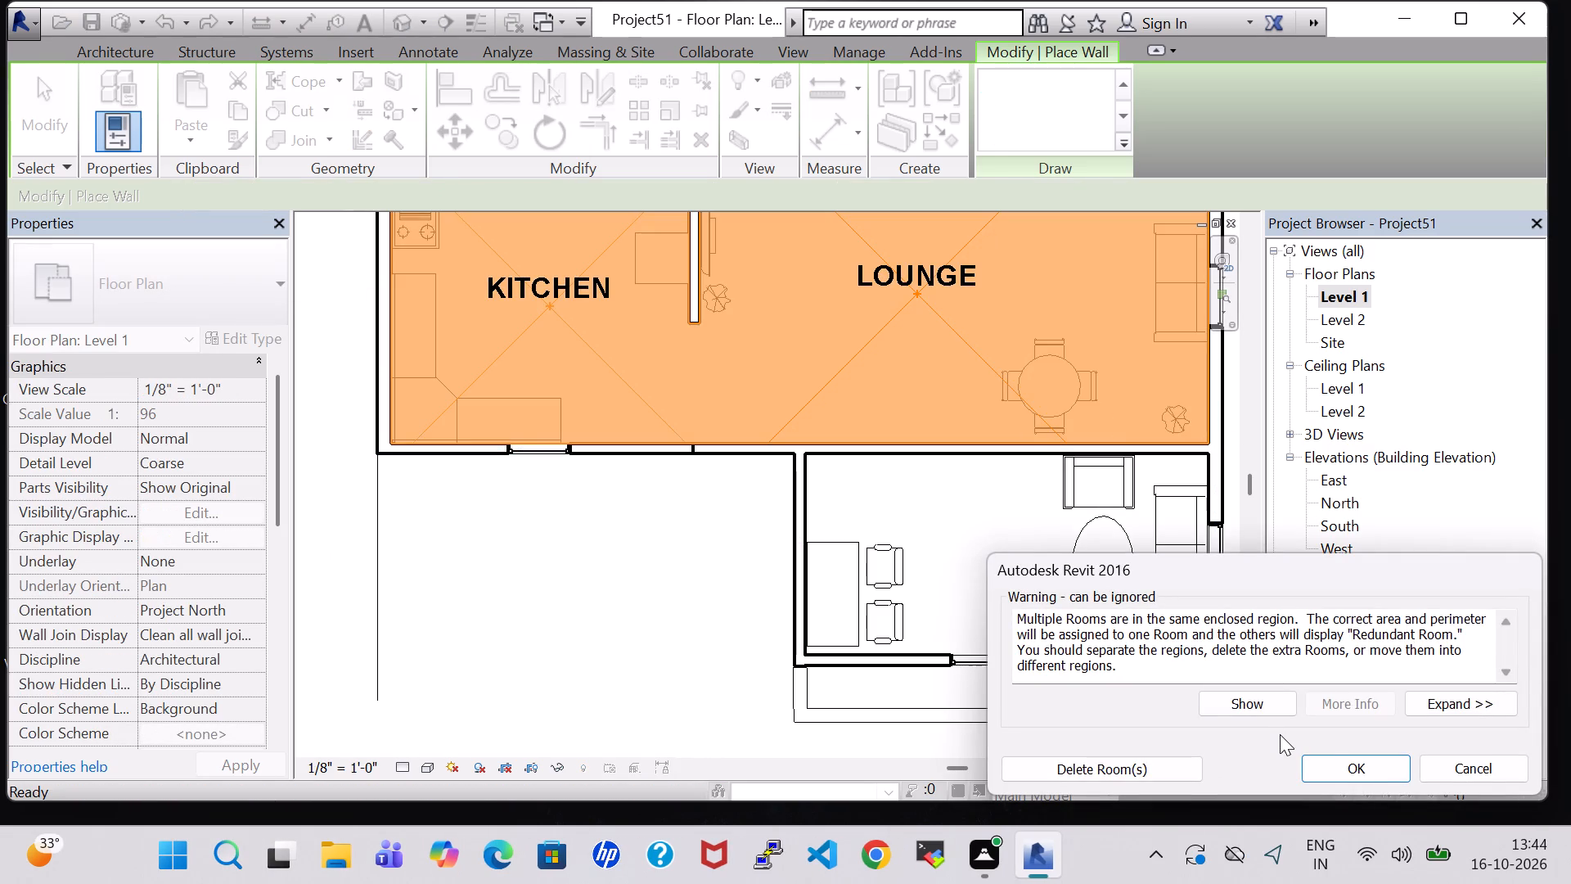
pyautogui.click(1384, 767)
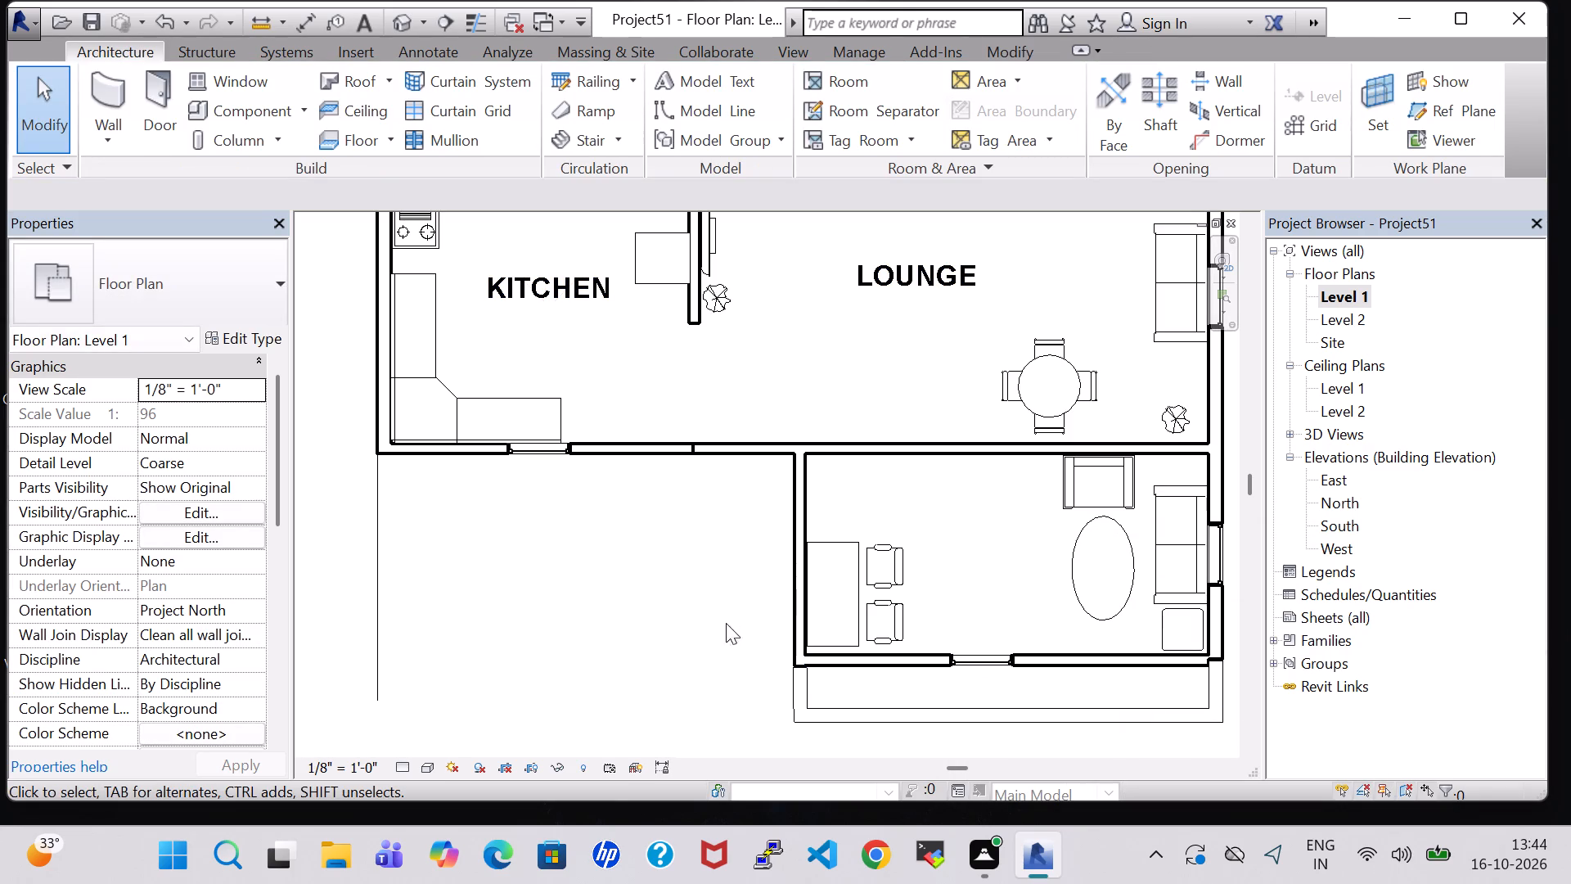
pyautogui.press('Escape')
pyautogui.press('Escape')
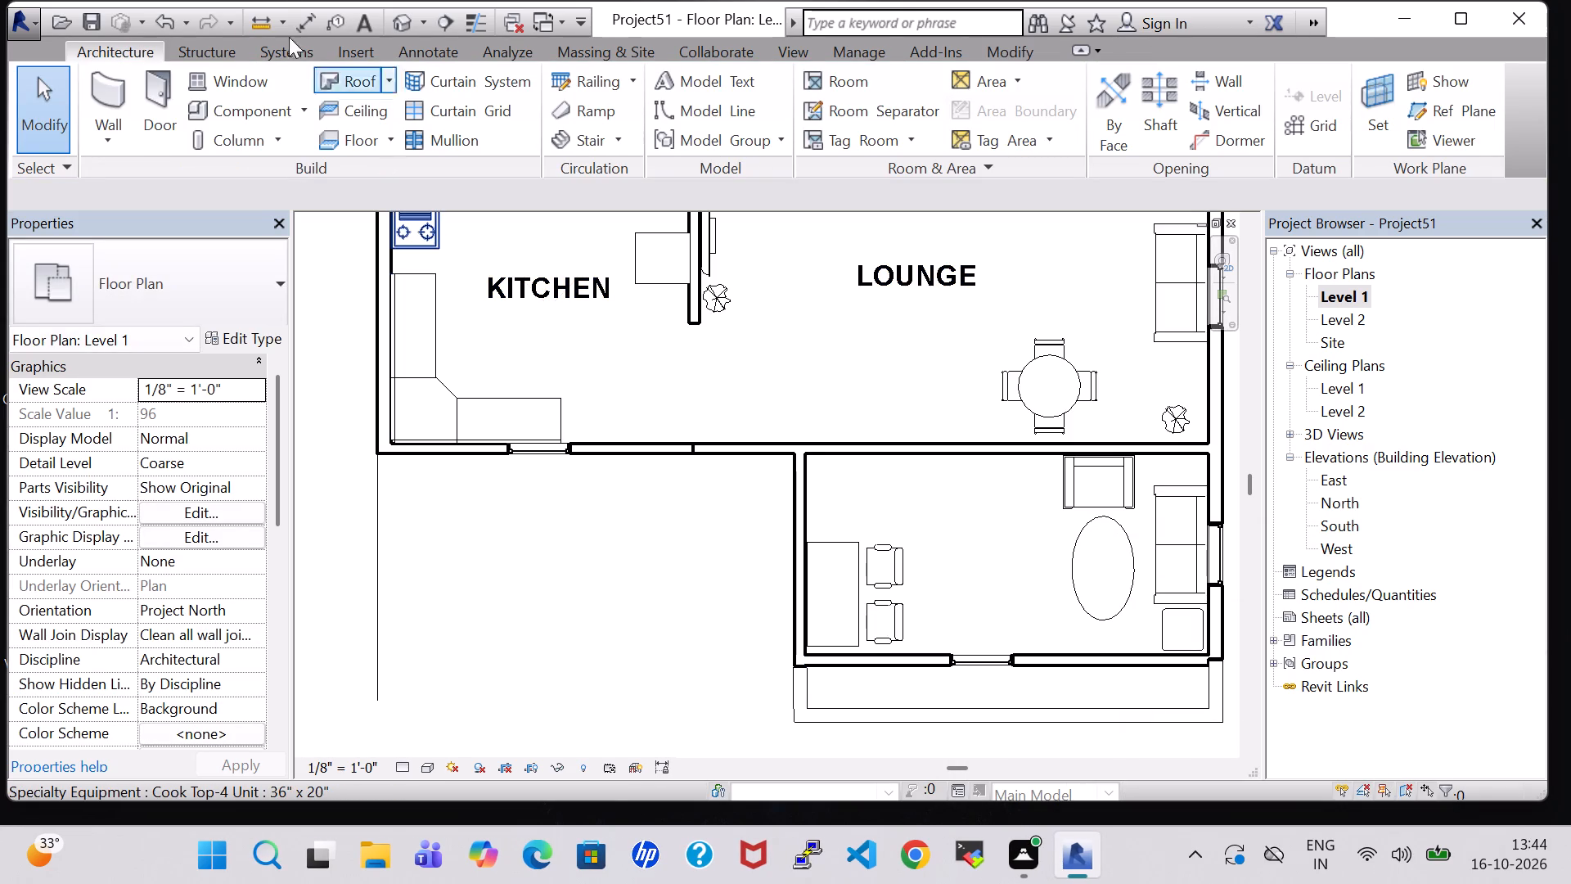
# Place a 34" x 84" Single-Flush exterior door just east of the kitchen's south wall, hinged on its west side and swinging into the lounge.
pyautogui.click(155, 96)
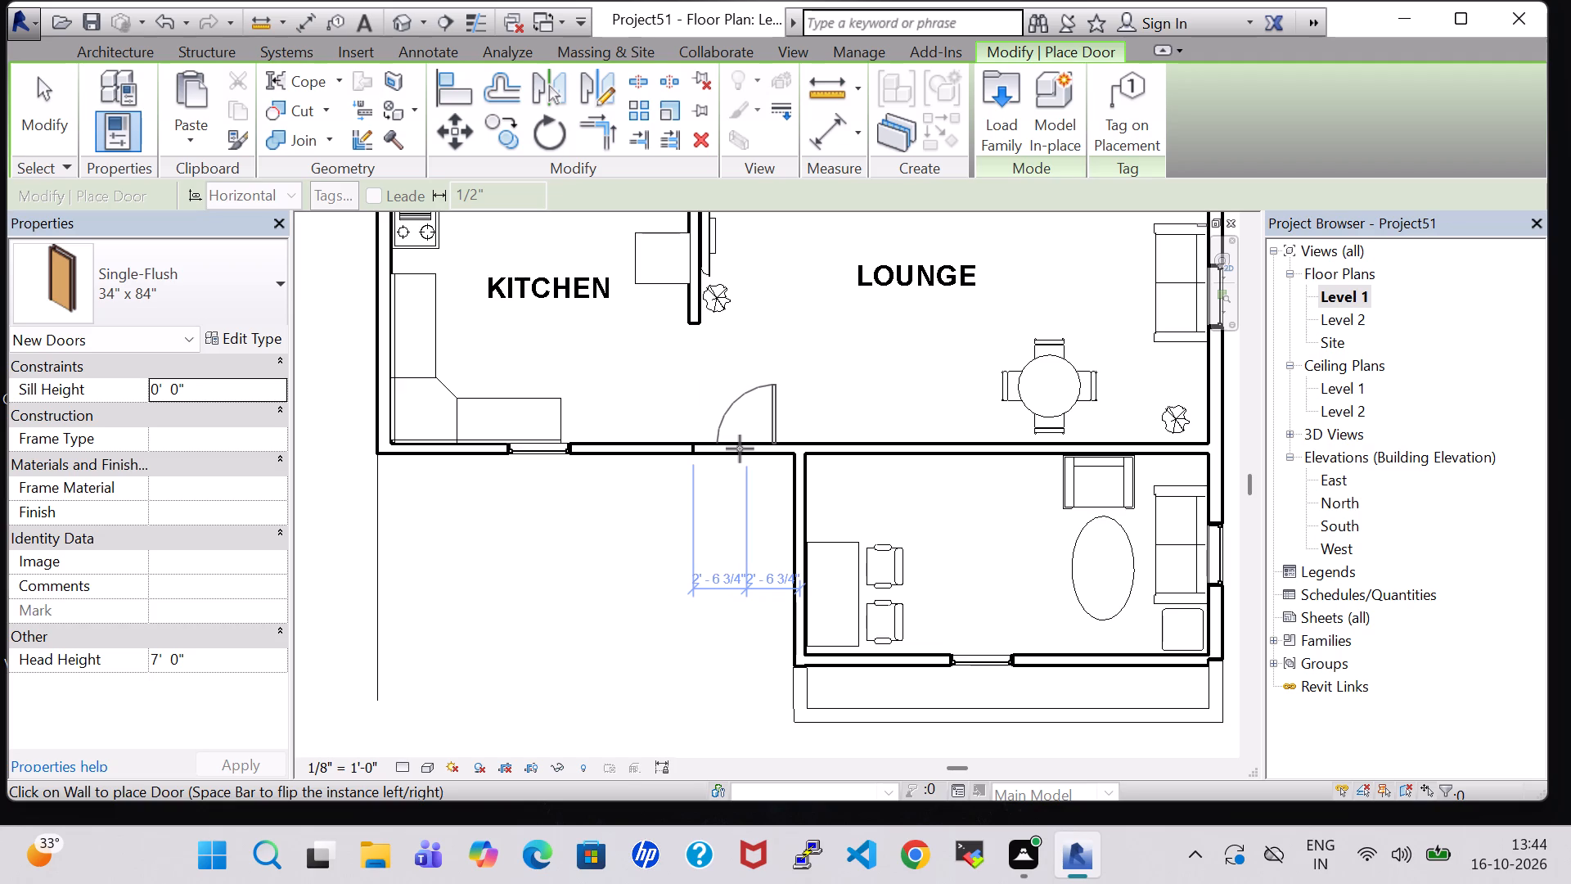
pyautogui.scroll(3, 740, 449)
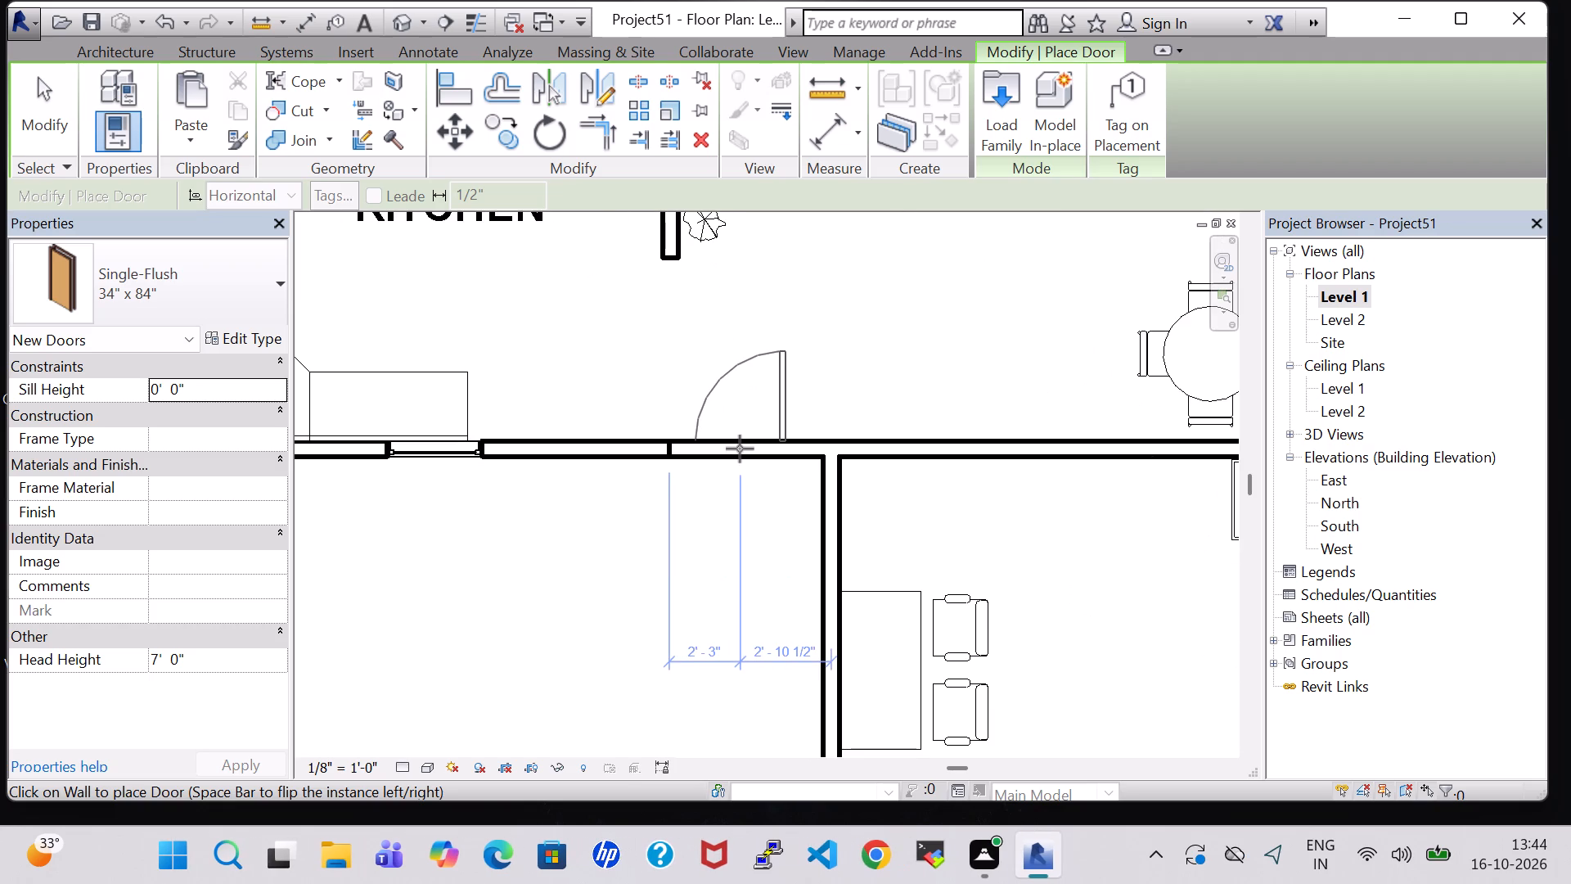
pyautogui.press('space')
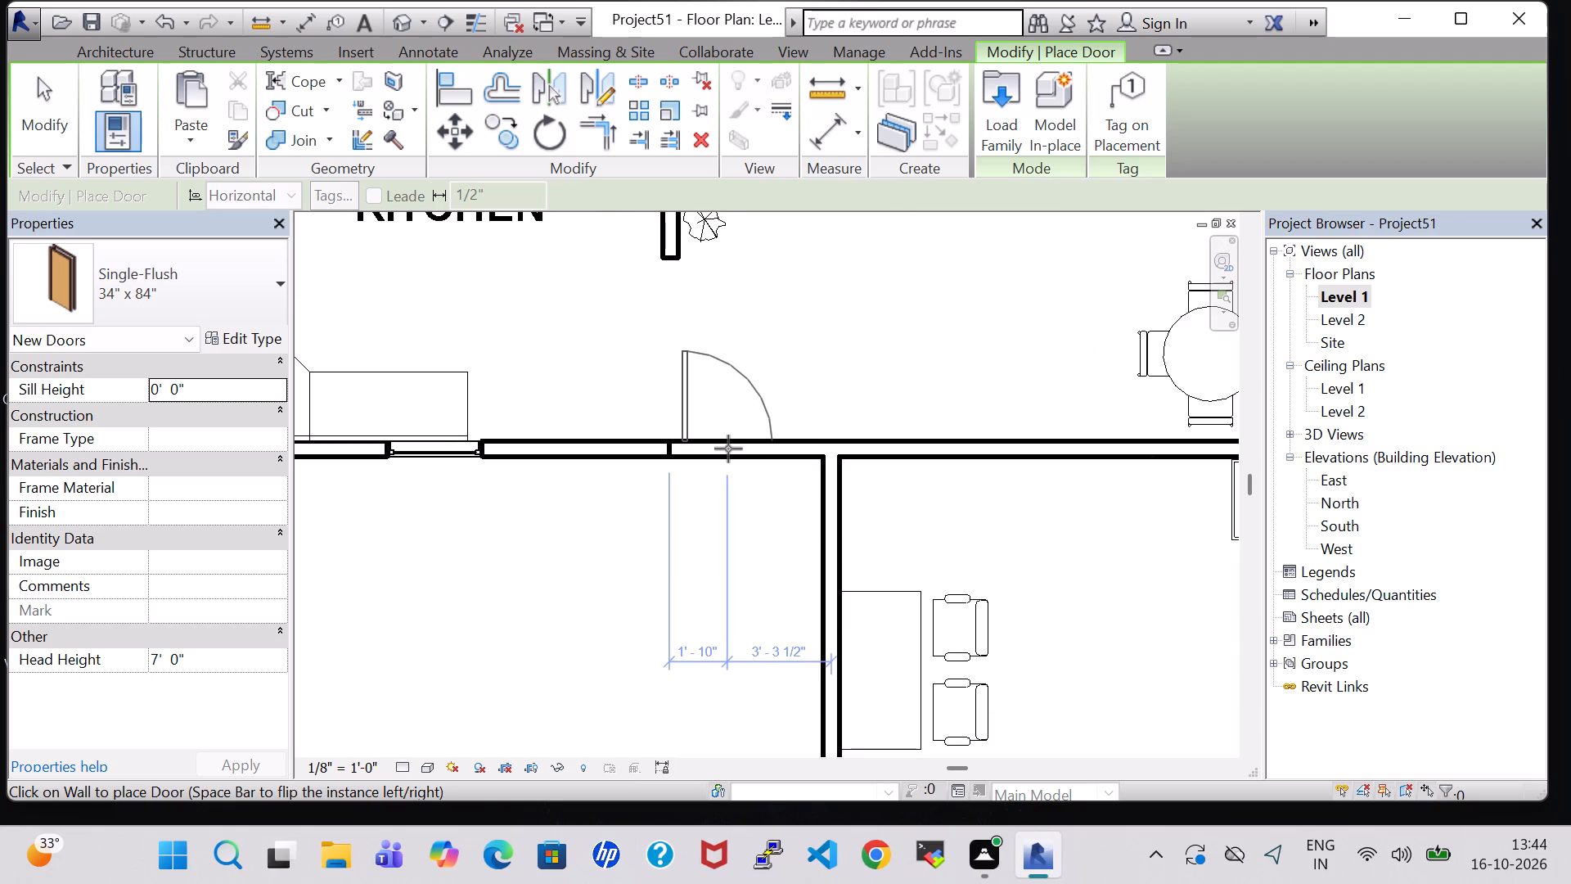
pyautogui.click(722, 449)
pyautogui.scroll(-7, 717, 532)
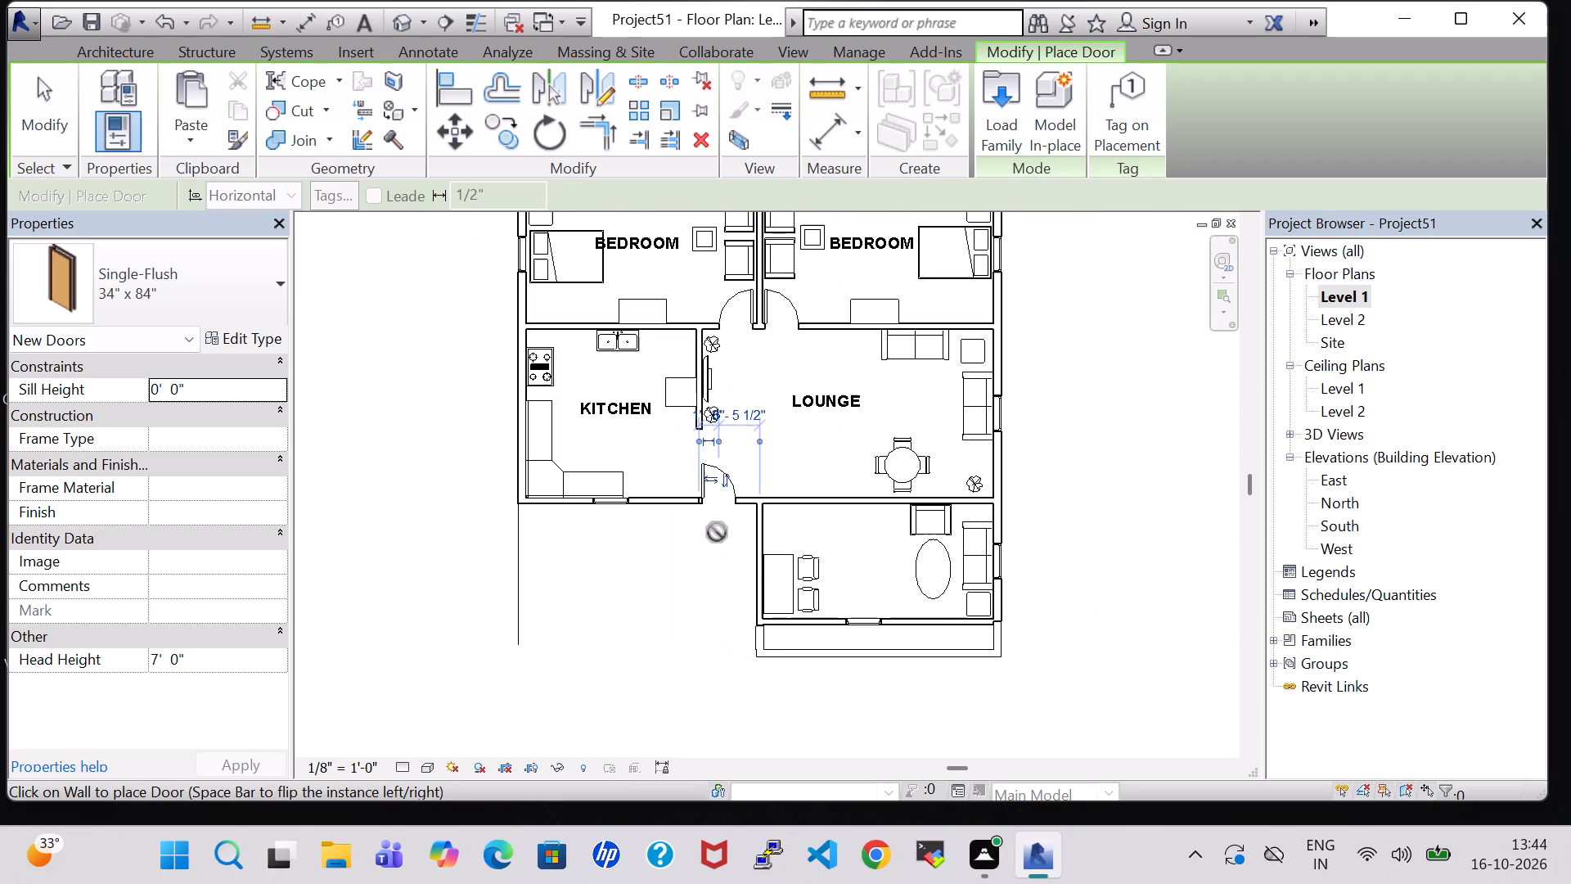
pyautogui.press('Escape')
pyautogui.press('Escape')
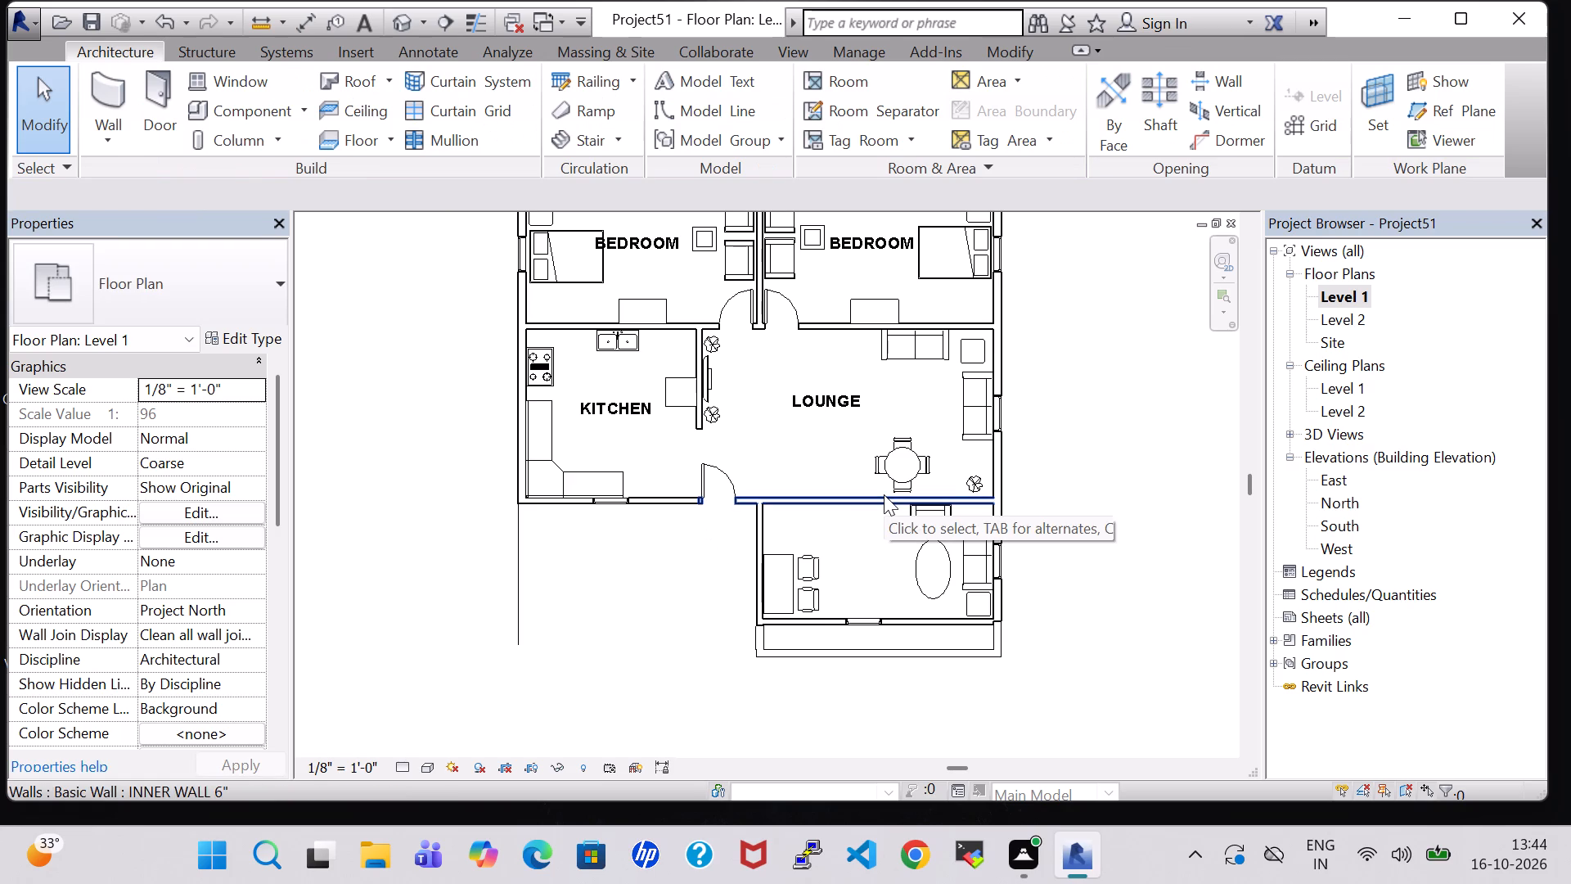
# Place a 34" x 84" Single-Flush door from the lounge into the south room, about 1' 11" from its west wall, and view it in 3D.
pyautogui.click(160, 117)
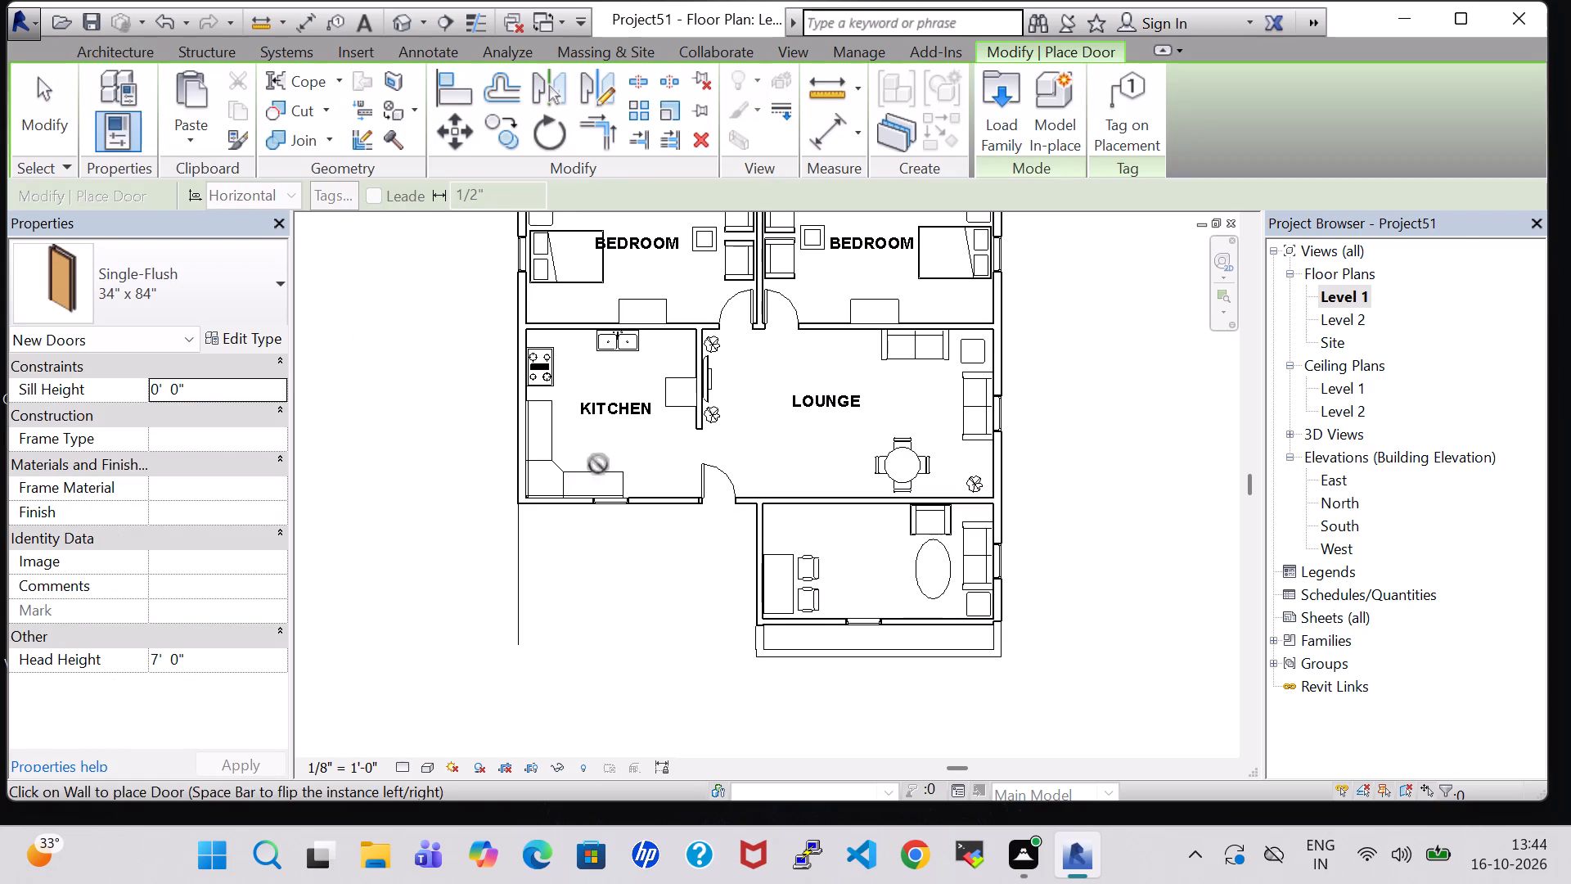
pyautogui.scroll(5, 776, 516)
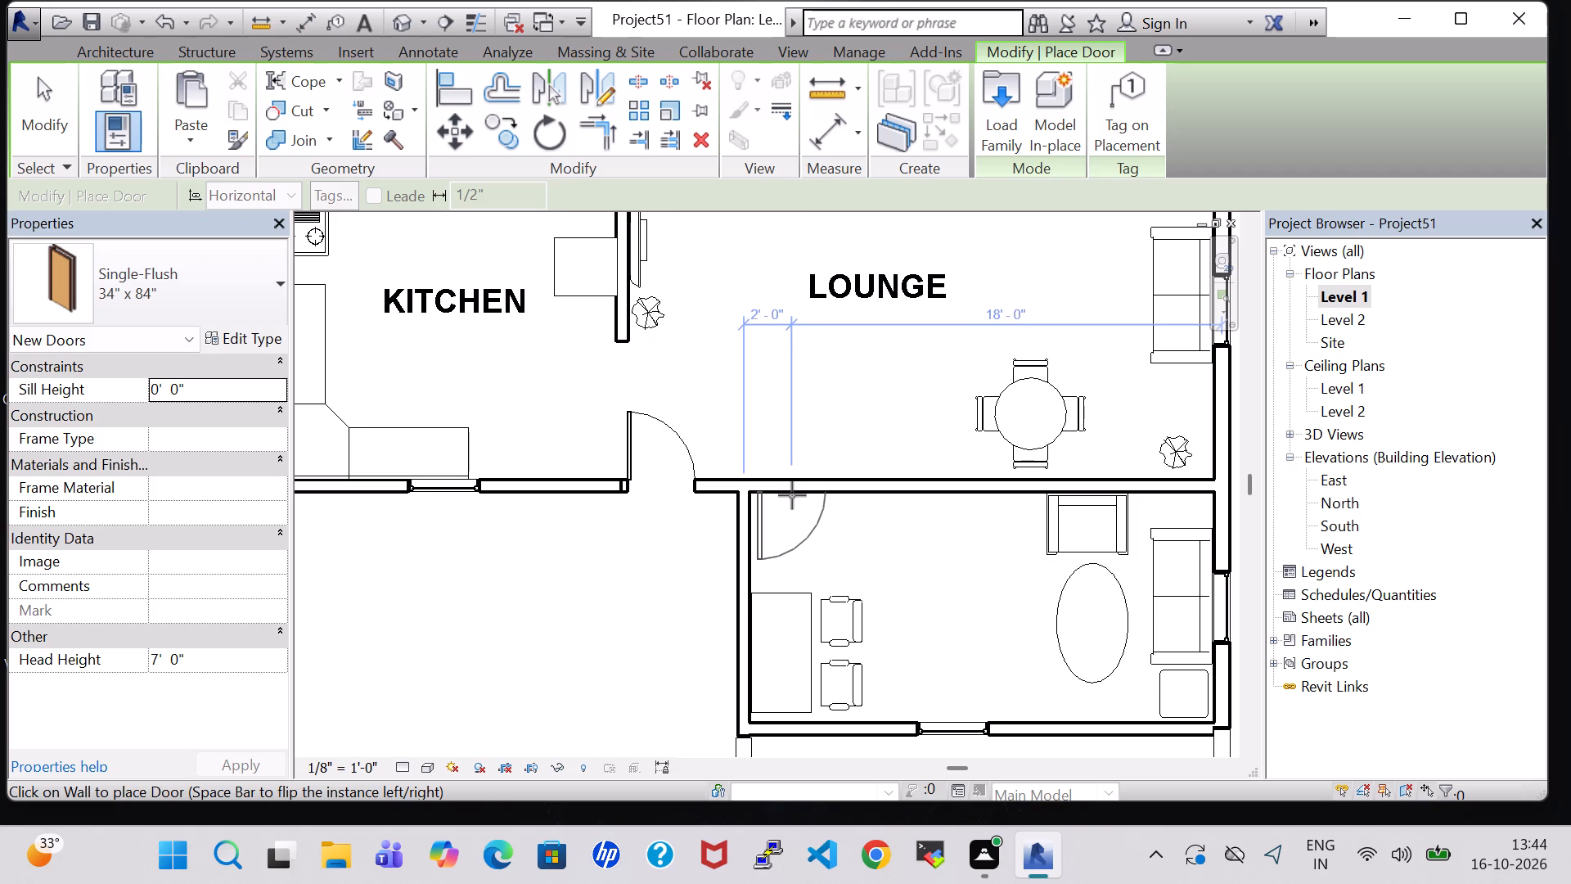
pyautogui.click(789, 495)
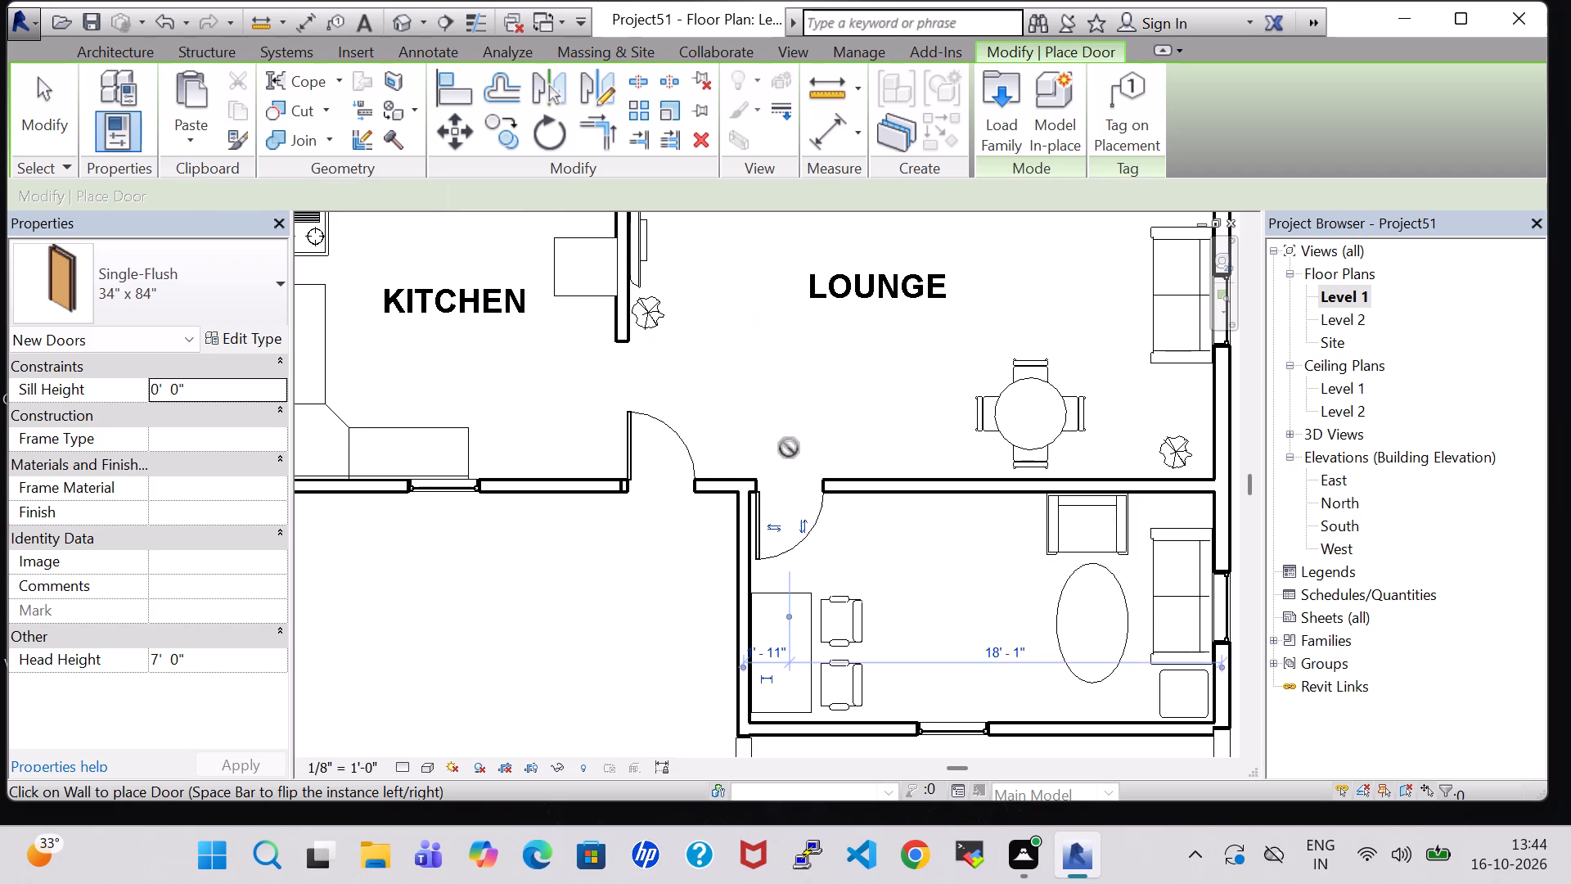
pyautogui.scroll(-4, 792, 420)
pyautogui.press('Escape')
pyautogui.press('Escape')
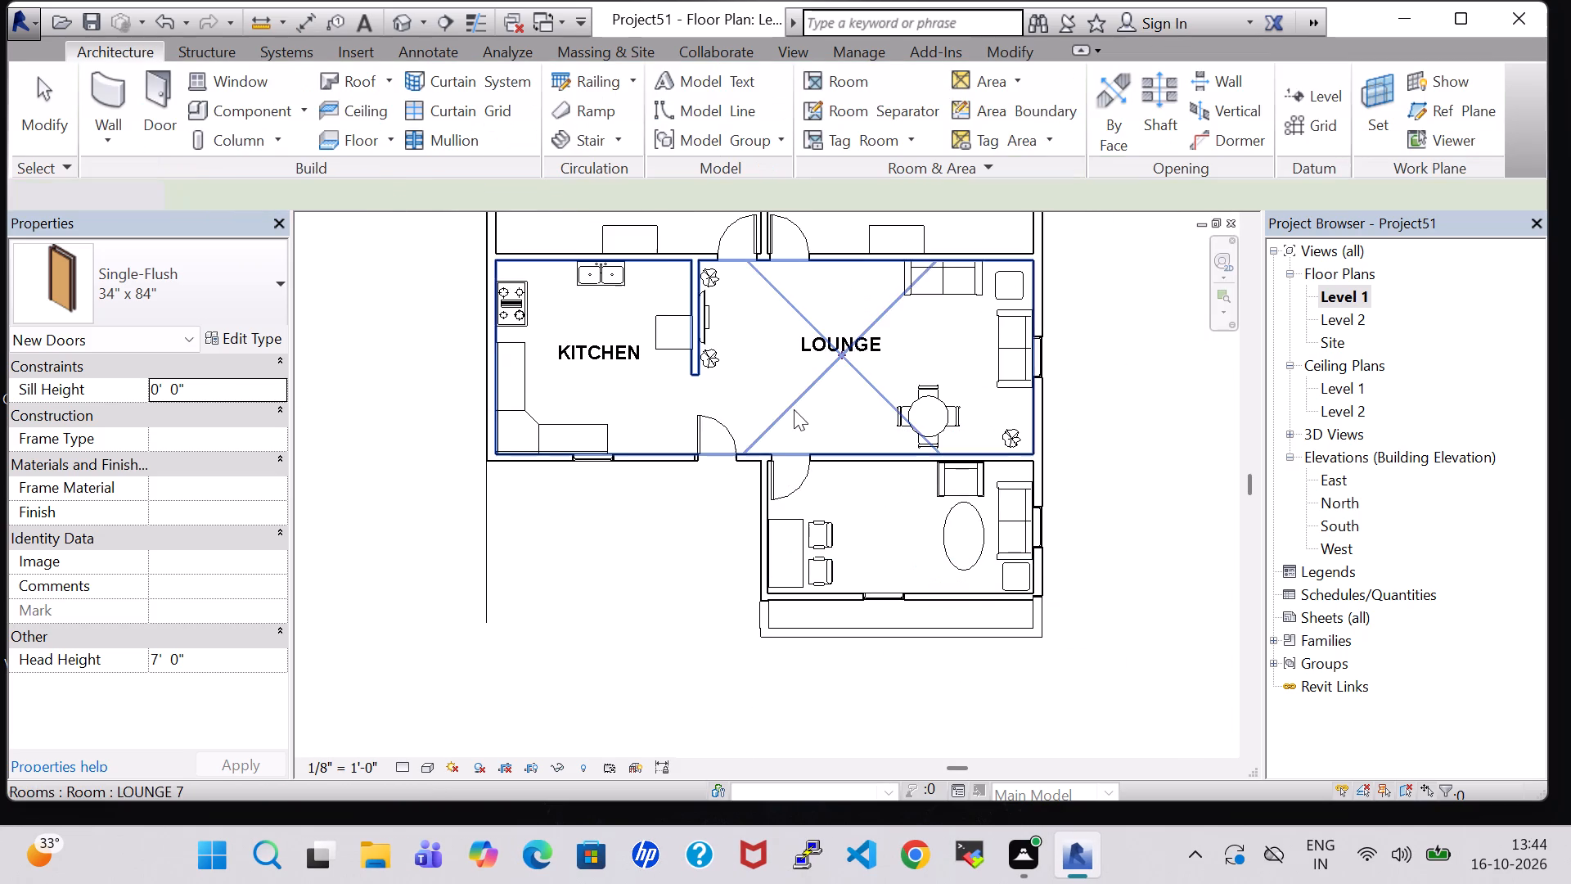
pyautogui.click(811, 407)
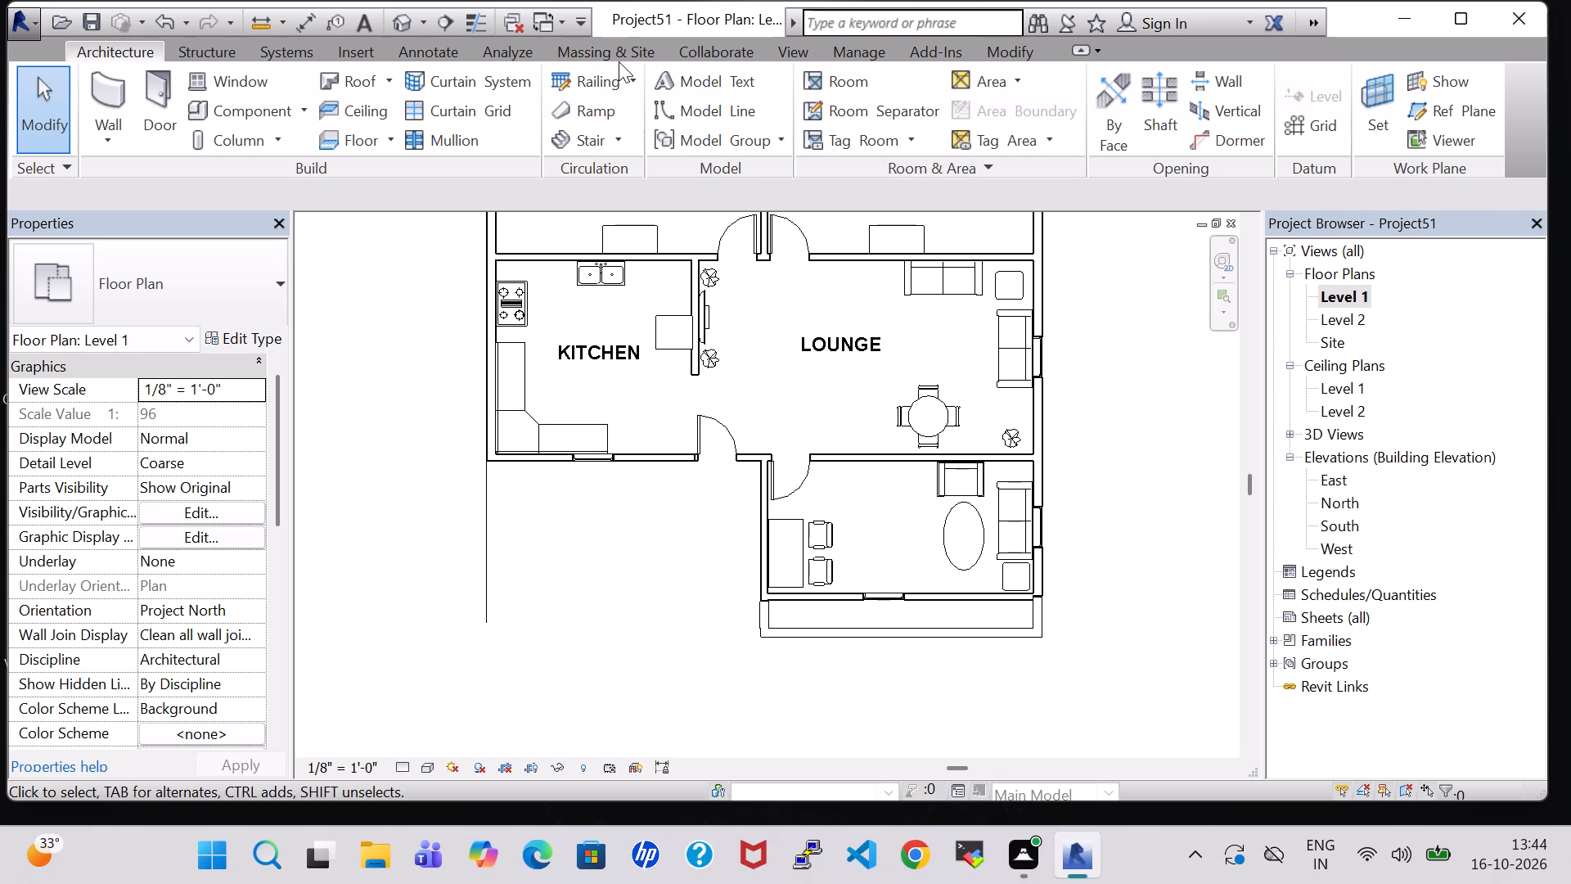
pyautogui.click(396, 22)
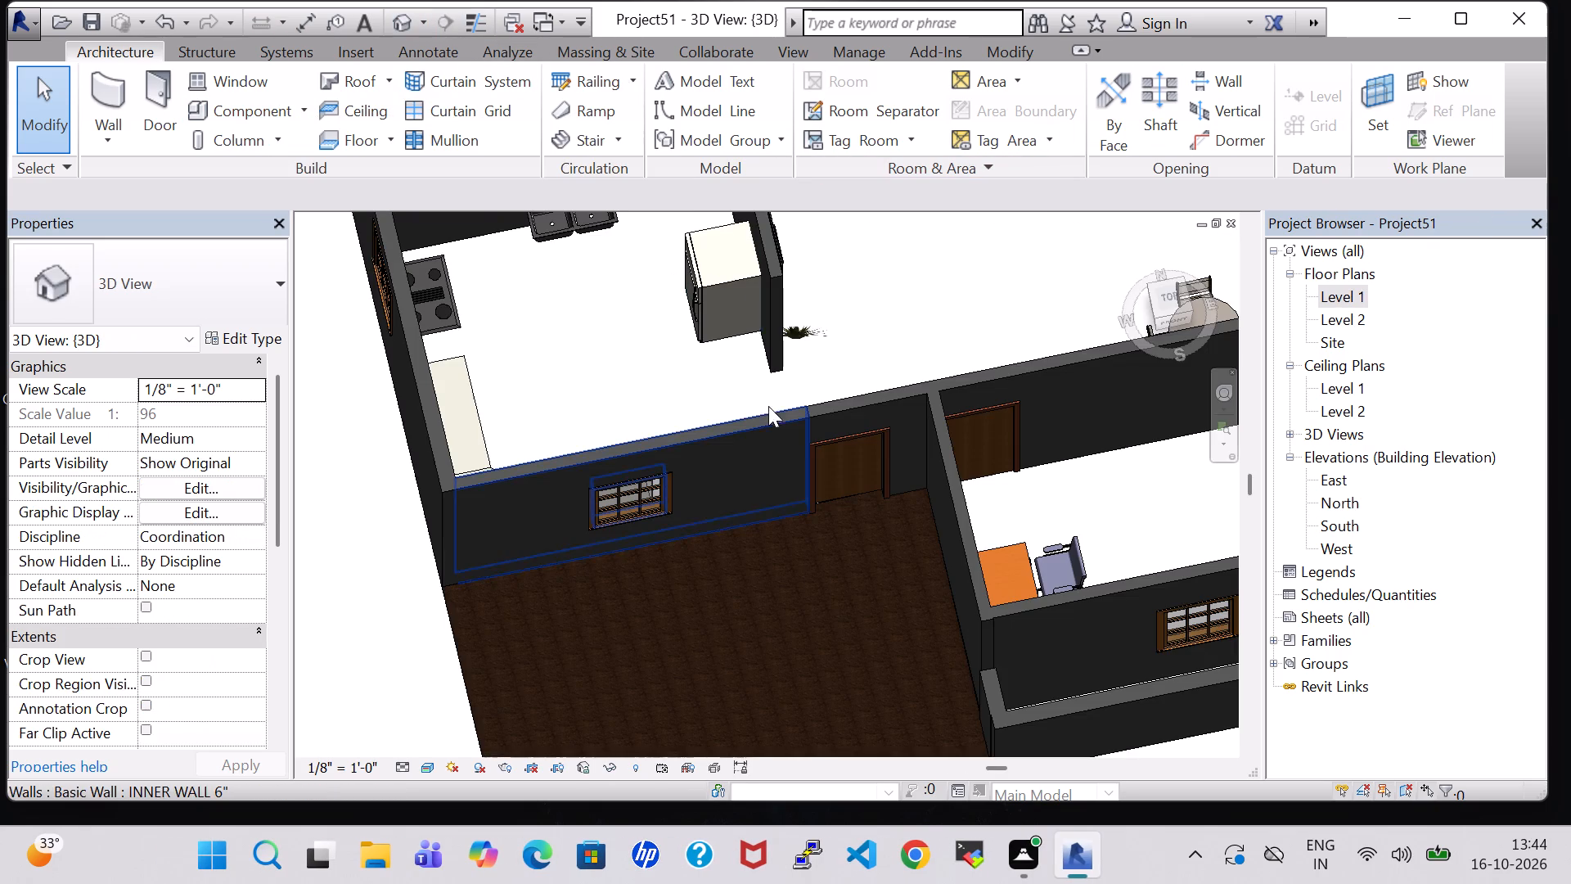
# Return to the Level 1 floor plan and load the RPC Tree - Fall family from the Planting library.
pyautogui.doubleClick(1345, 300)
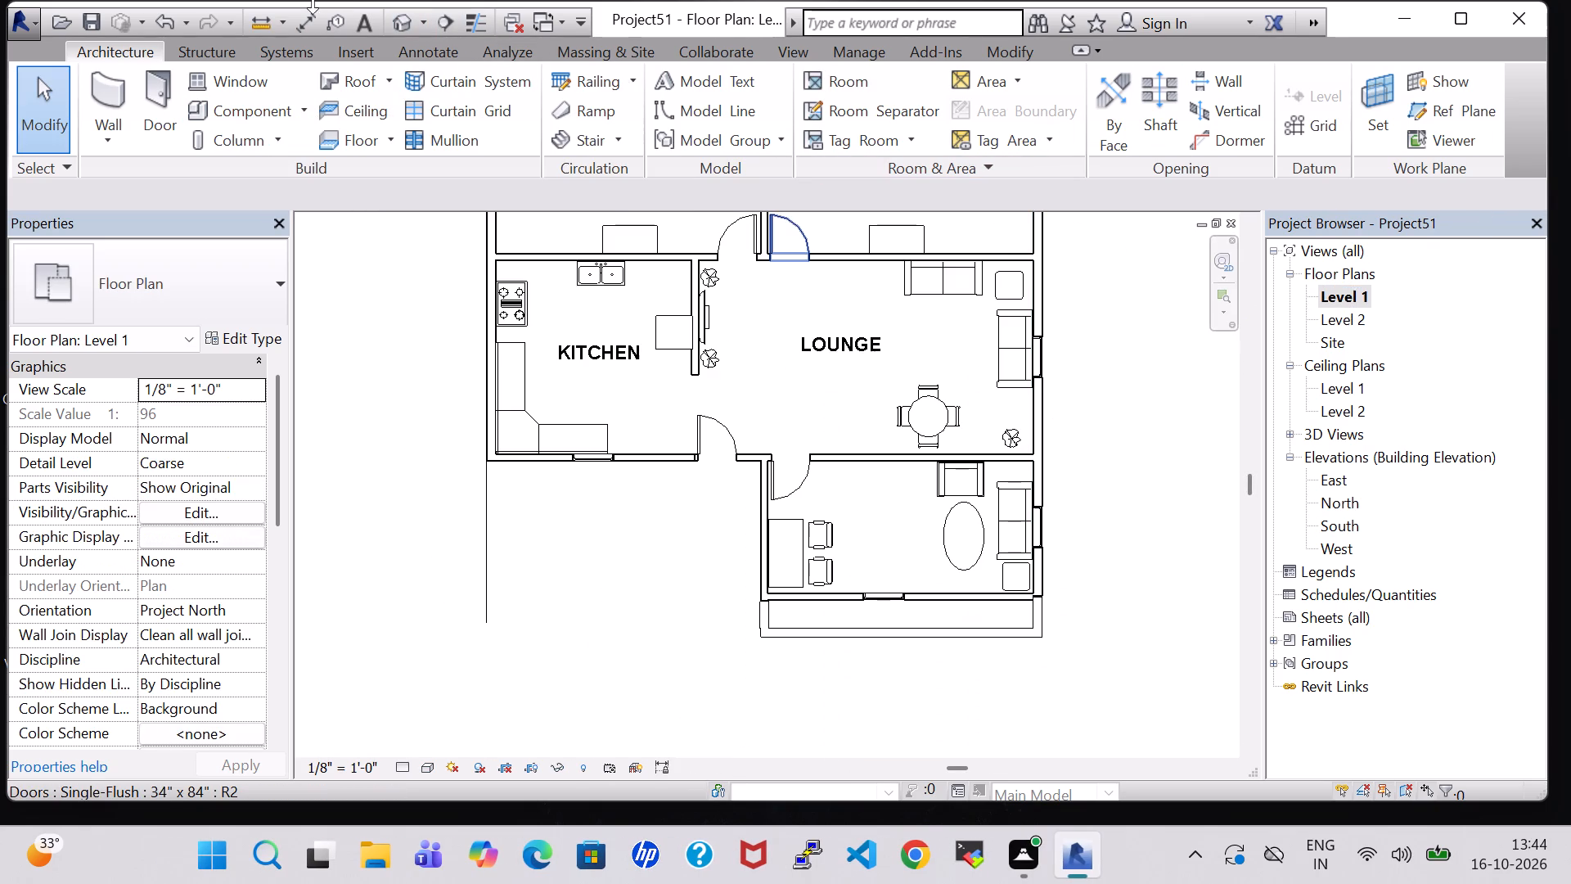
pyautogui.click(272, 97)
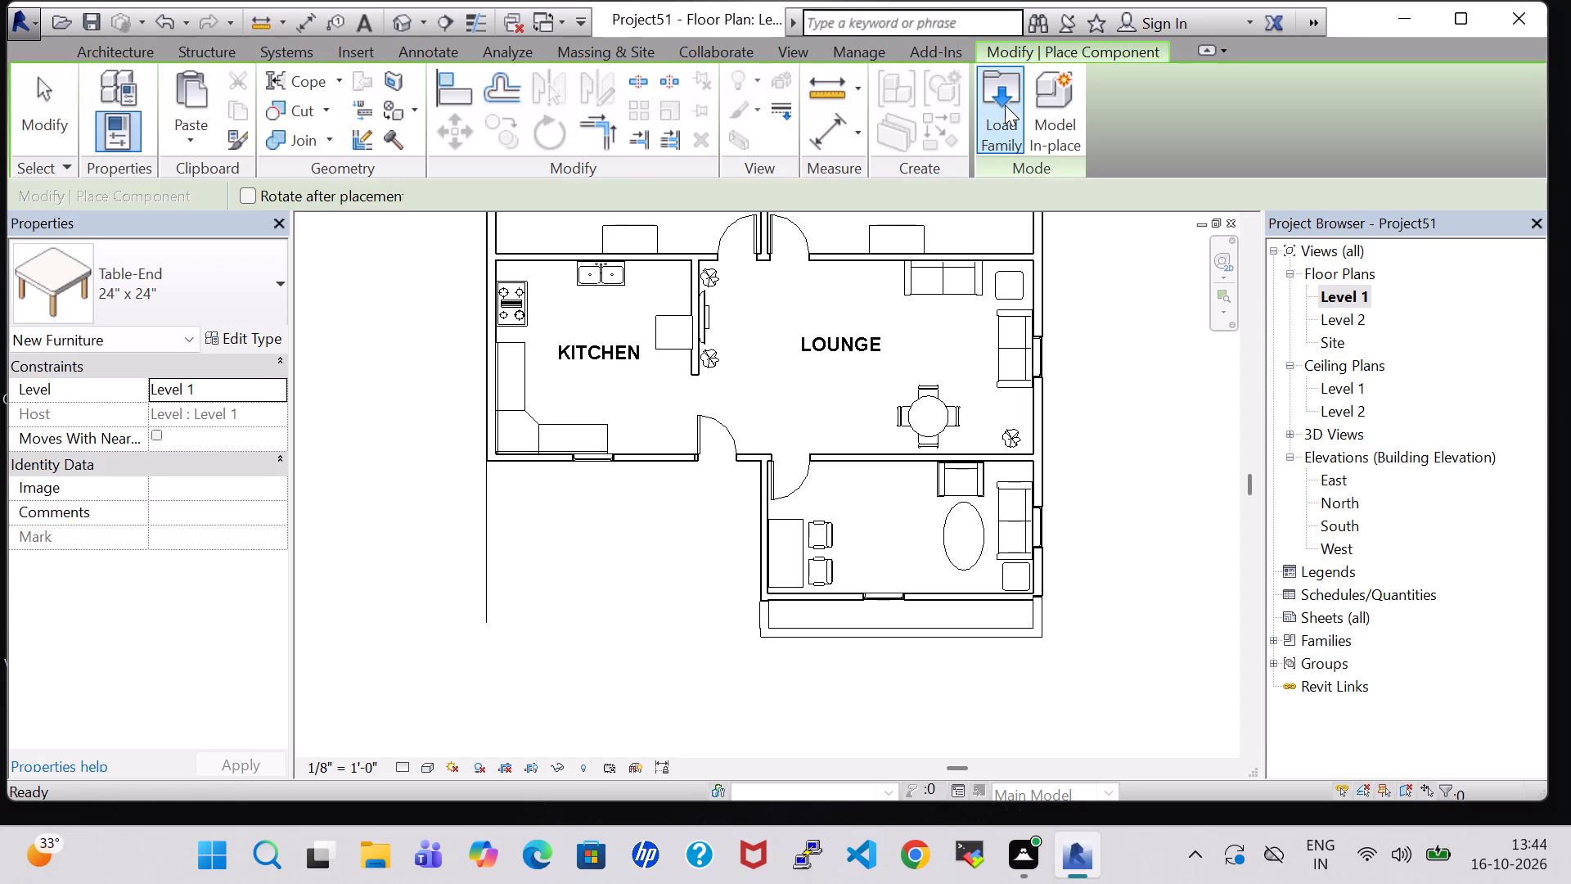
pyautogui.click(1015, 105)
pyautogui.click(732, 560)
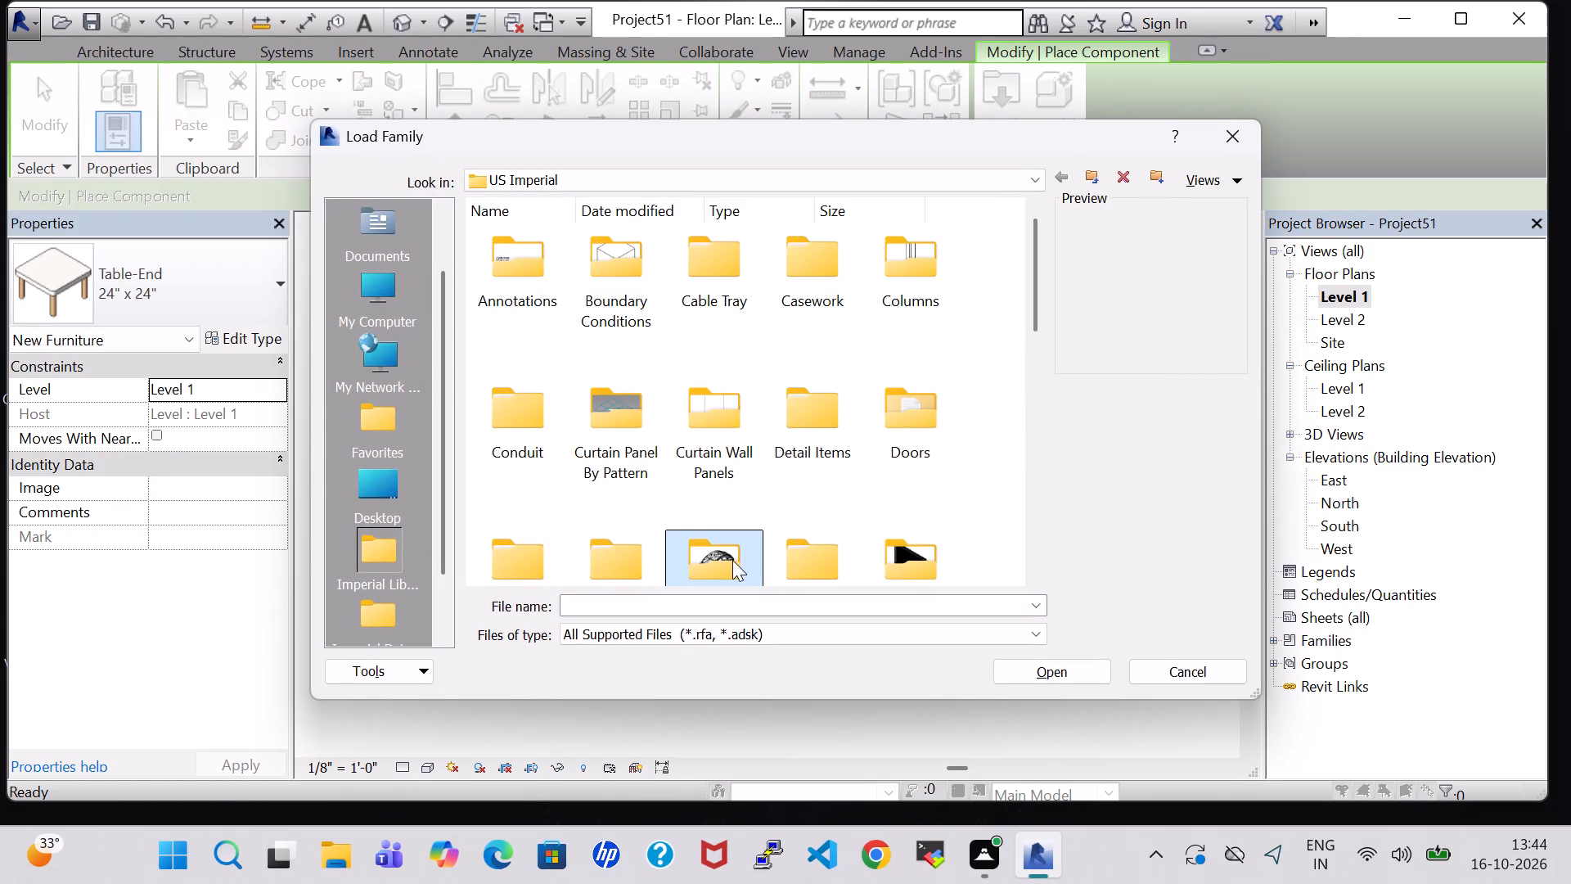
pyautogui.press('p')
pyautogui.doubleClick(646, 240)
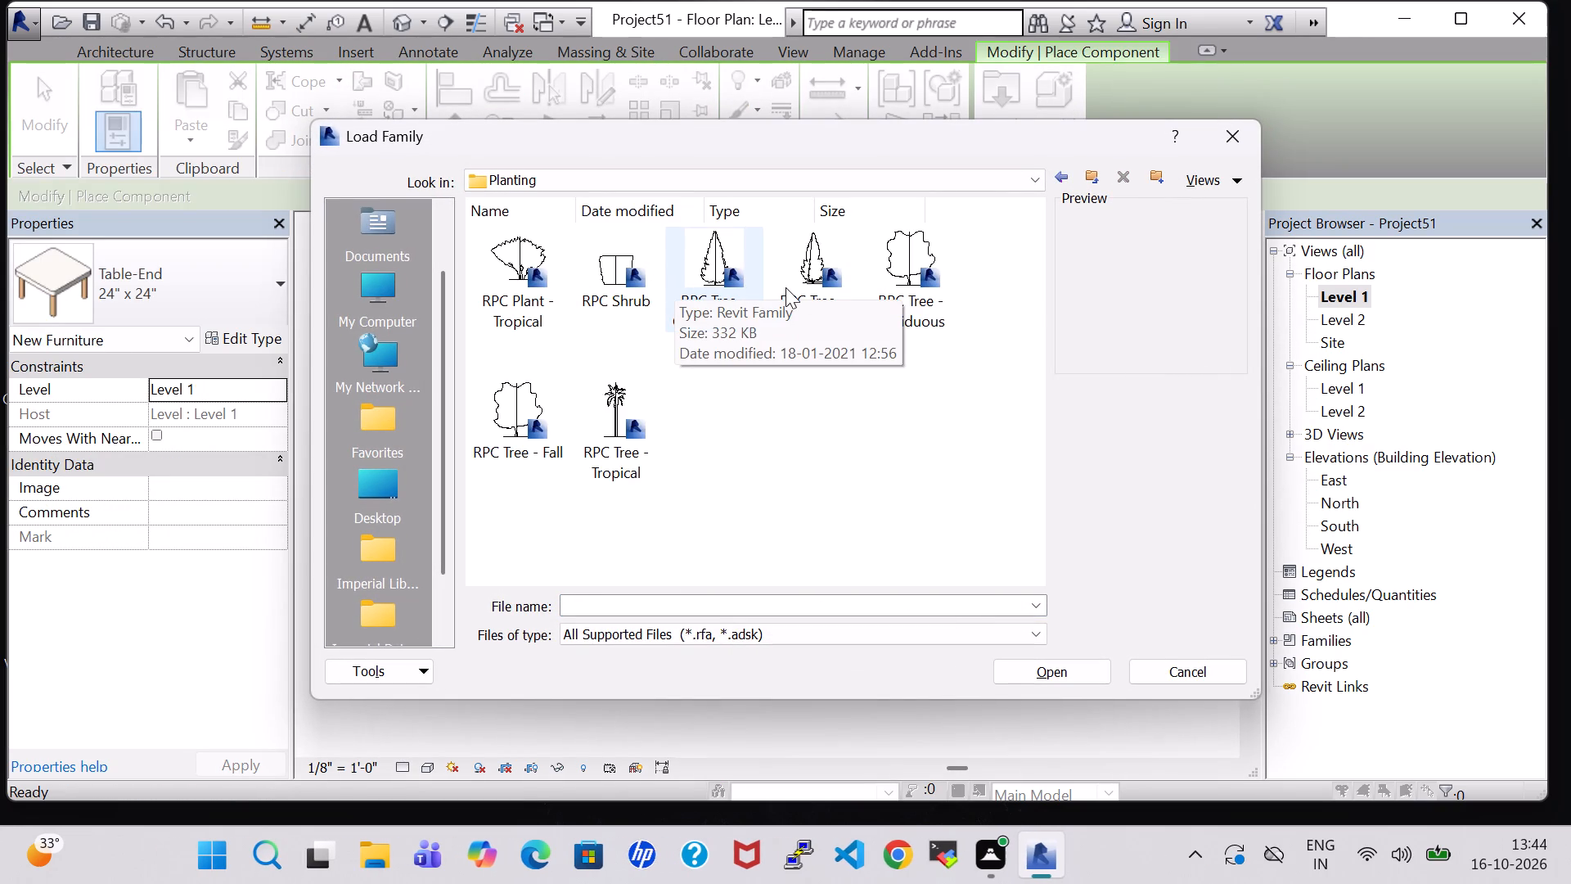
pyautogui.click(514, 404)
pyautogui.click(1029, 681)
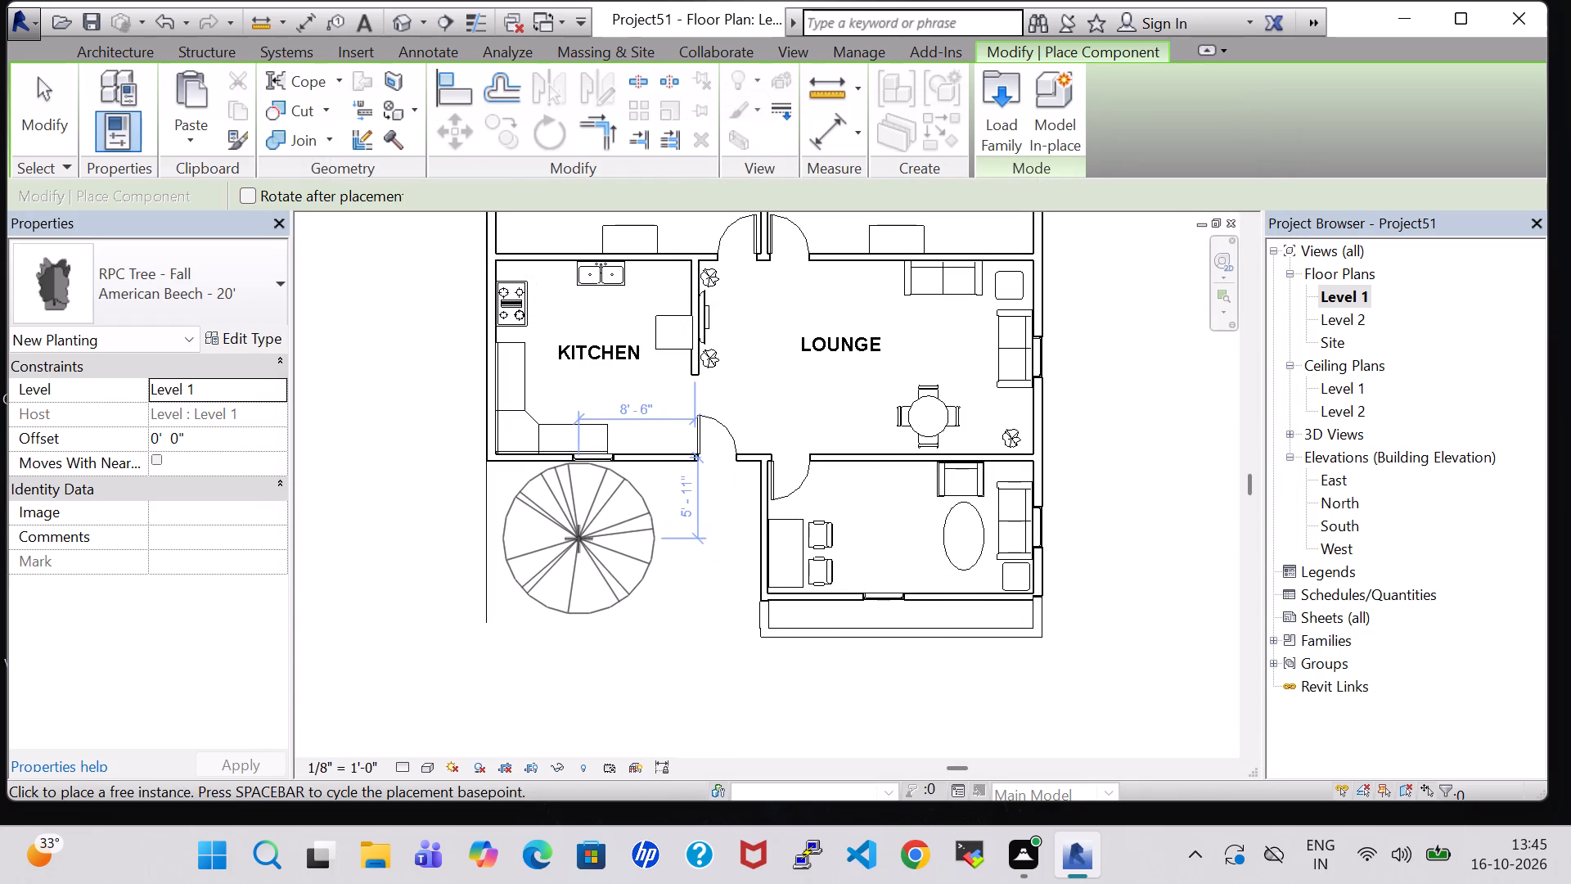
pyautogui.press('Escape')
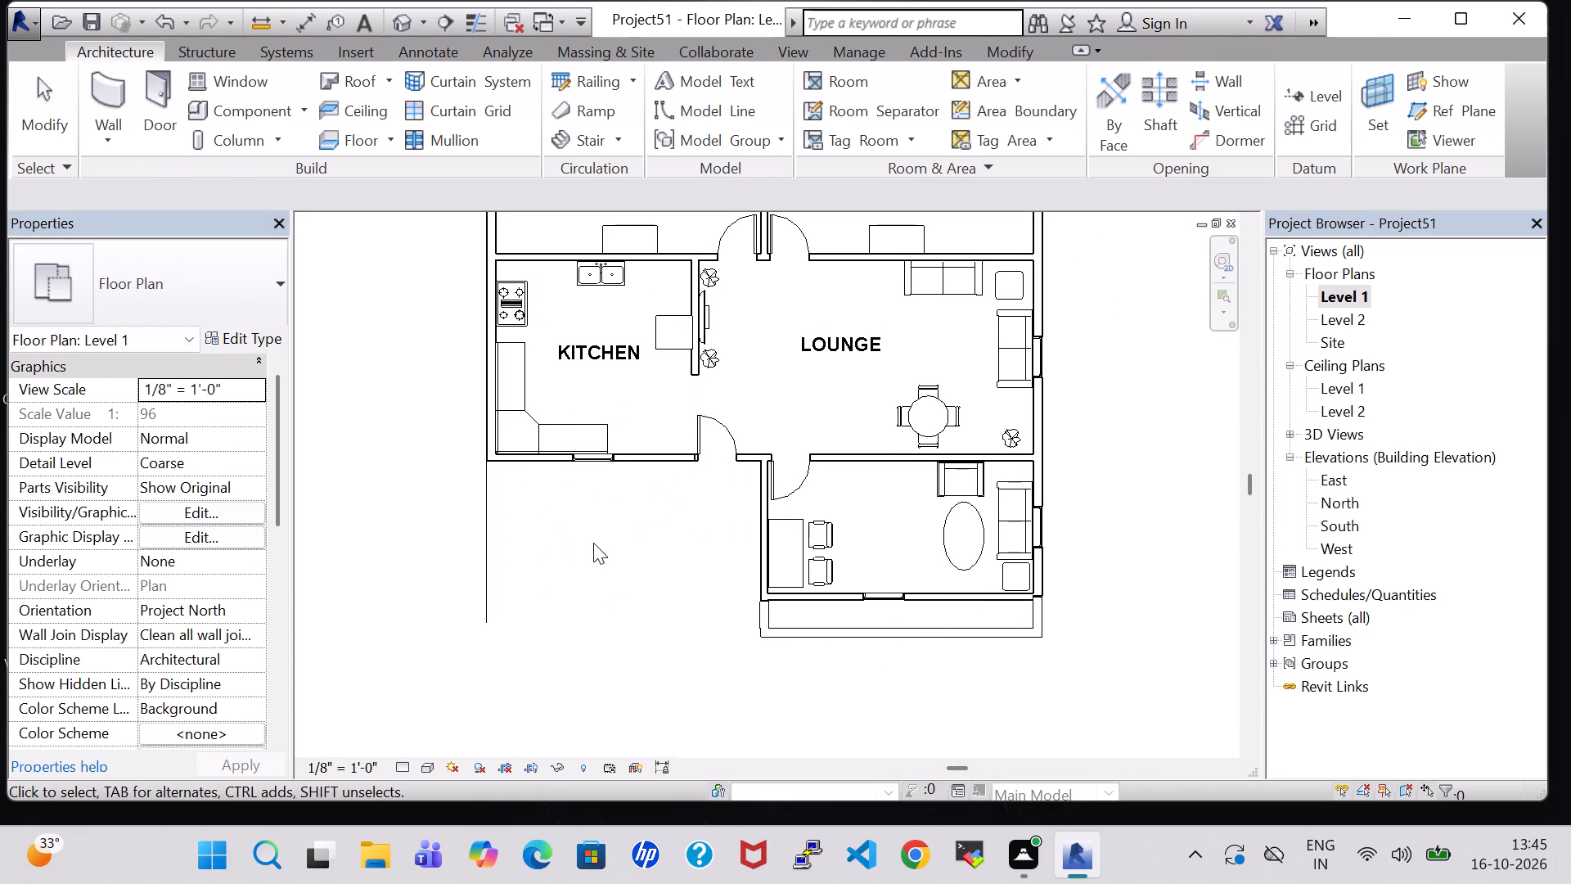
# Place an RPC Tree - Deciduous, Japanese Maple - 10', about 3' 6" south of the kitchen wall near its west end.
pyautogui.click(232, 111)
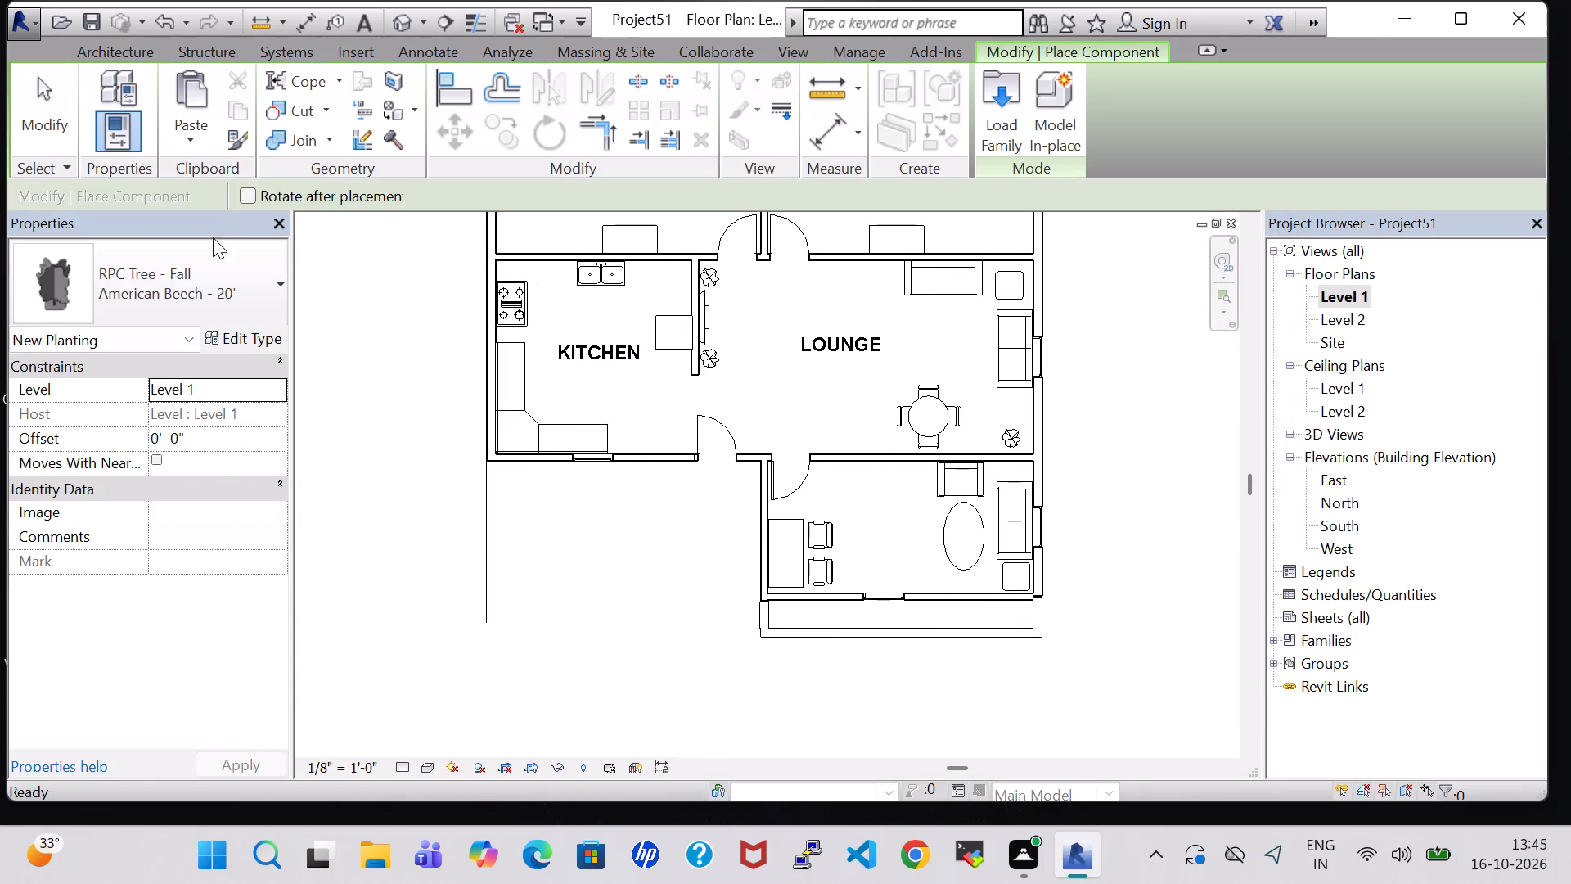
pyautogui.click(200, 273)
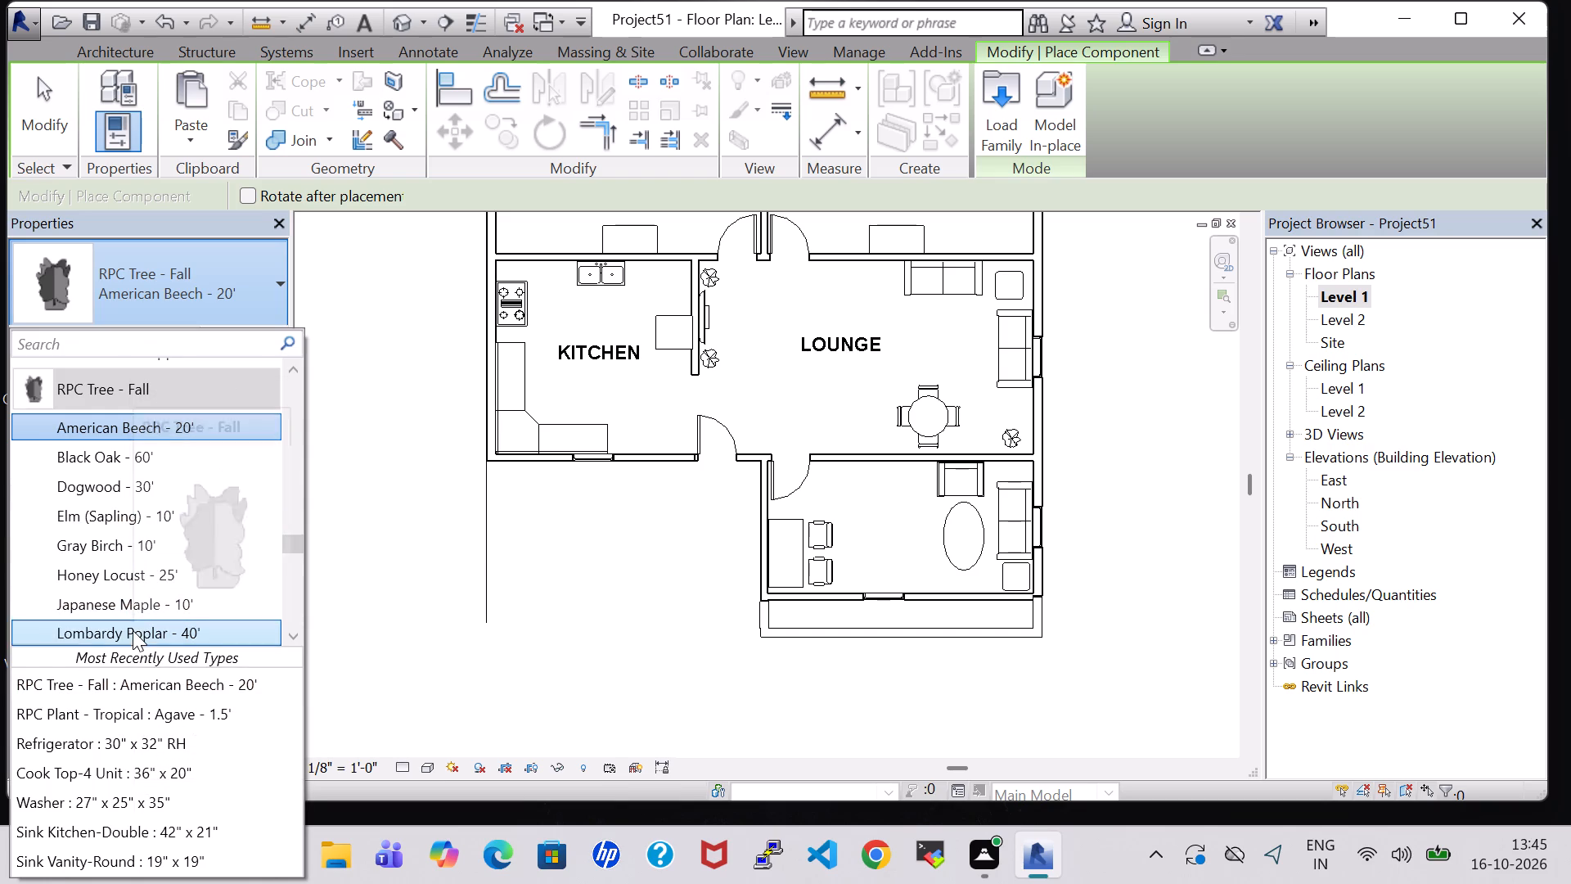
pyautogui.scroll(2, 134, 588)
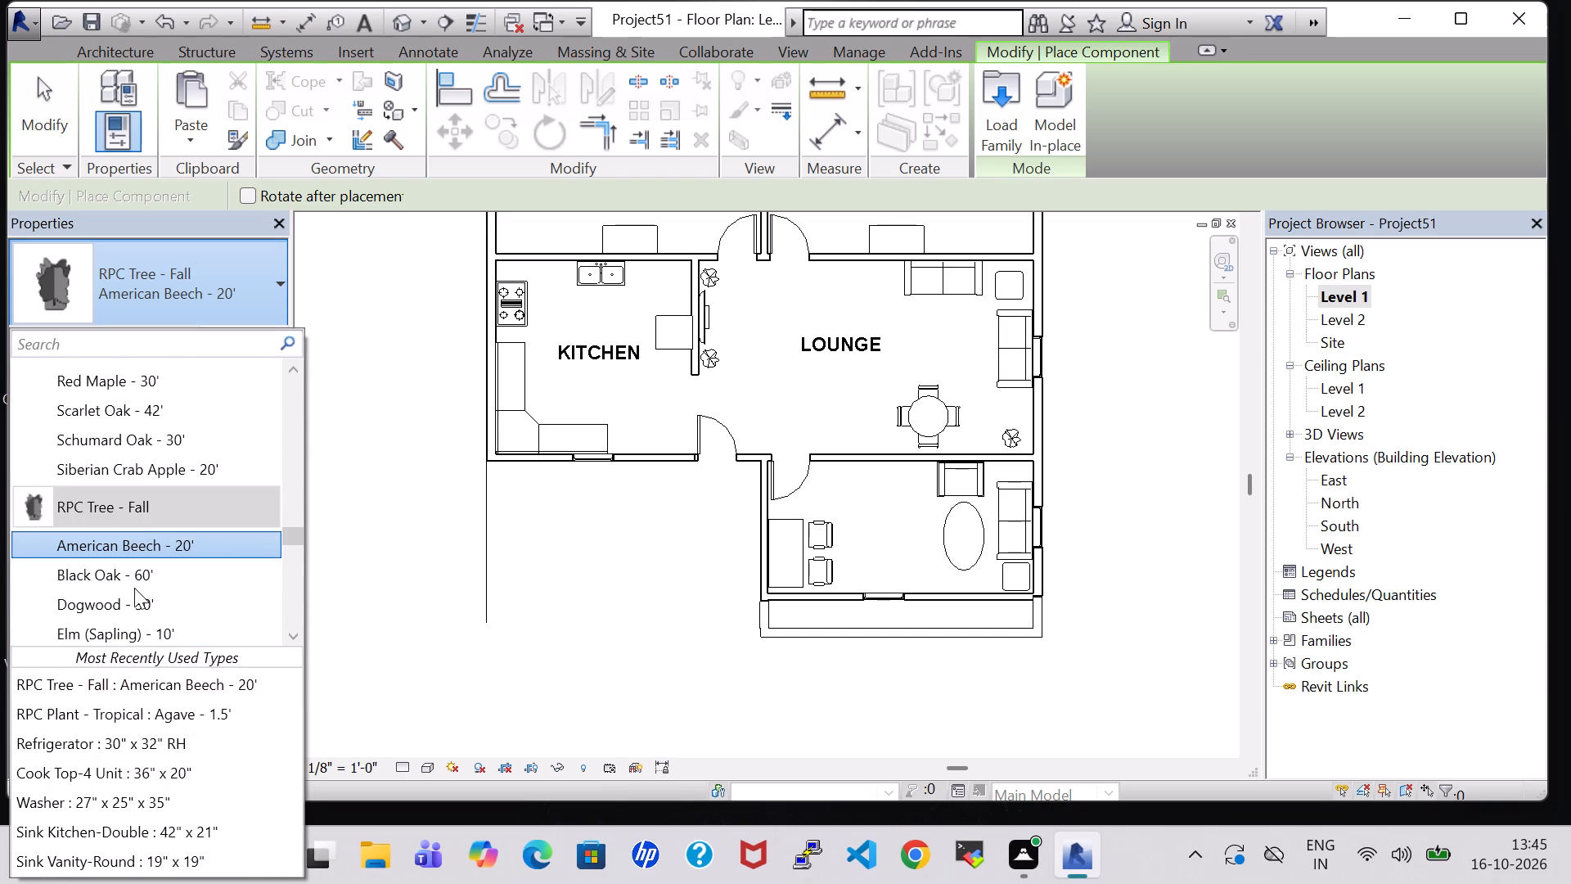
pyautogui.scroll(3, 134, 588)
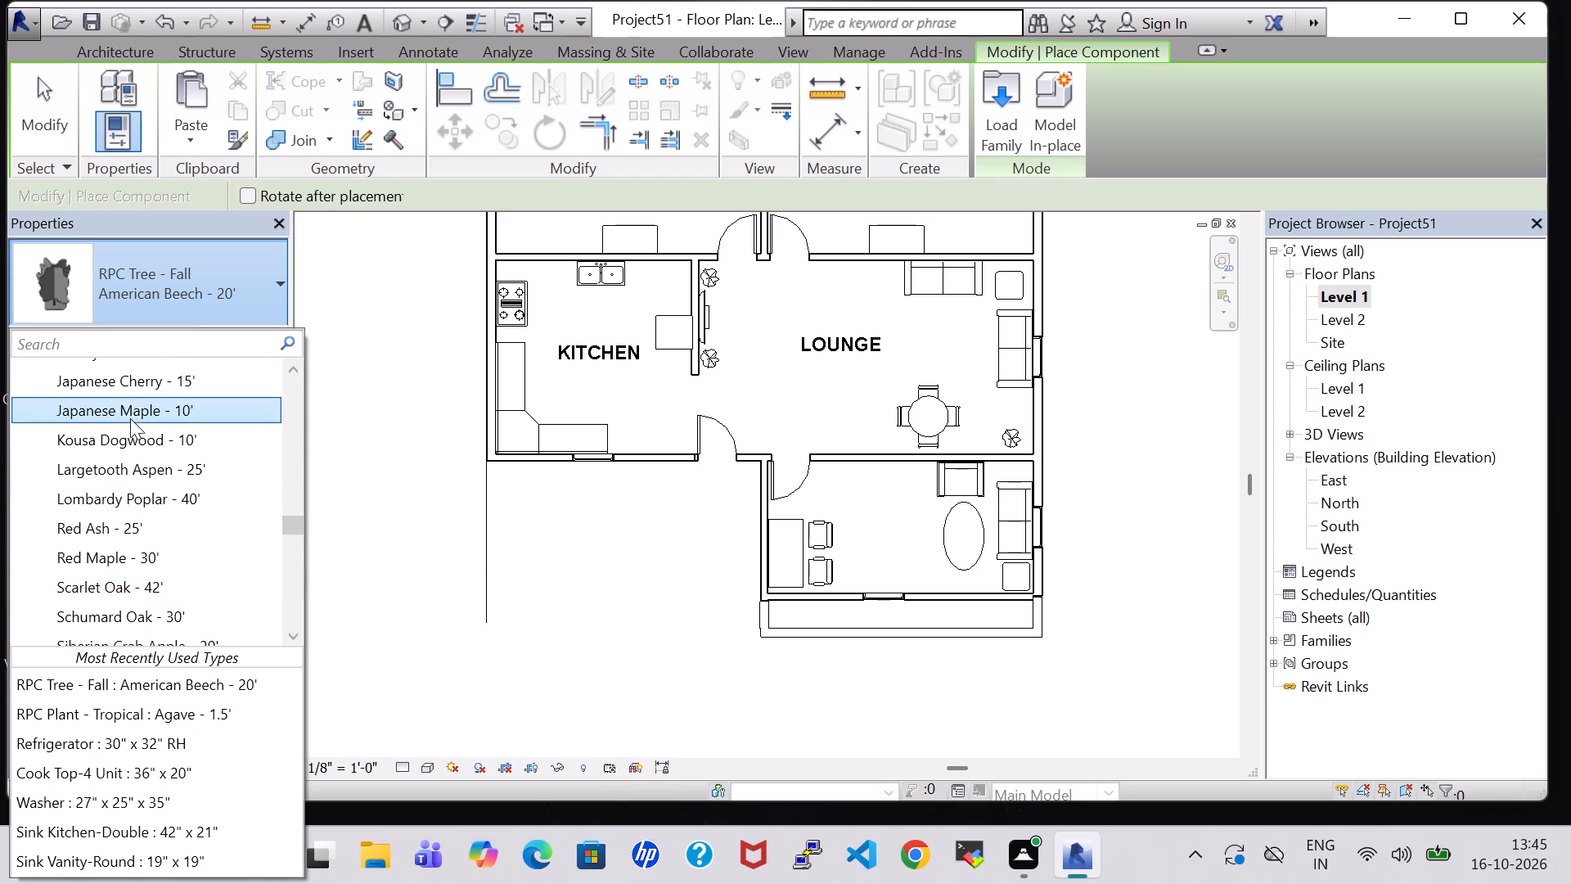
pyautogui.scroll(2, 127, 404)
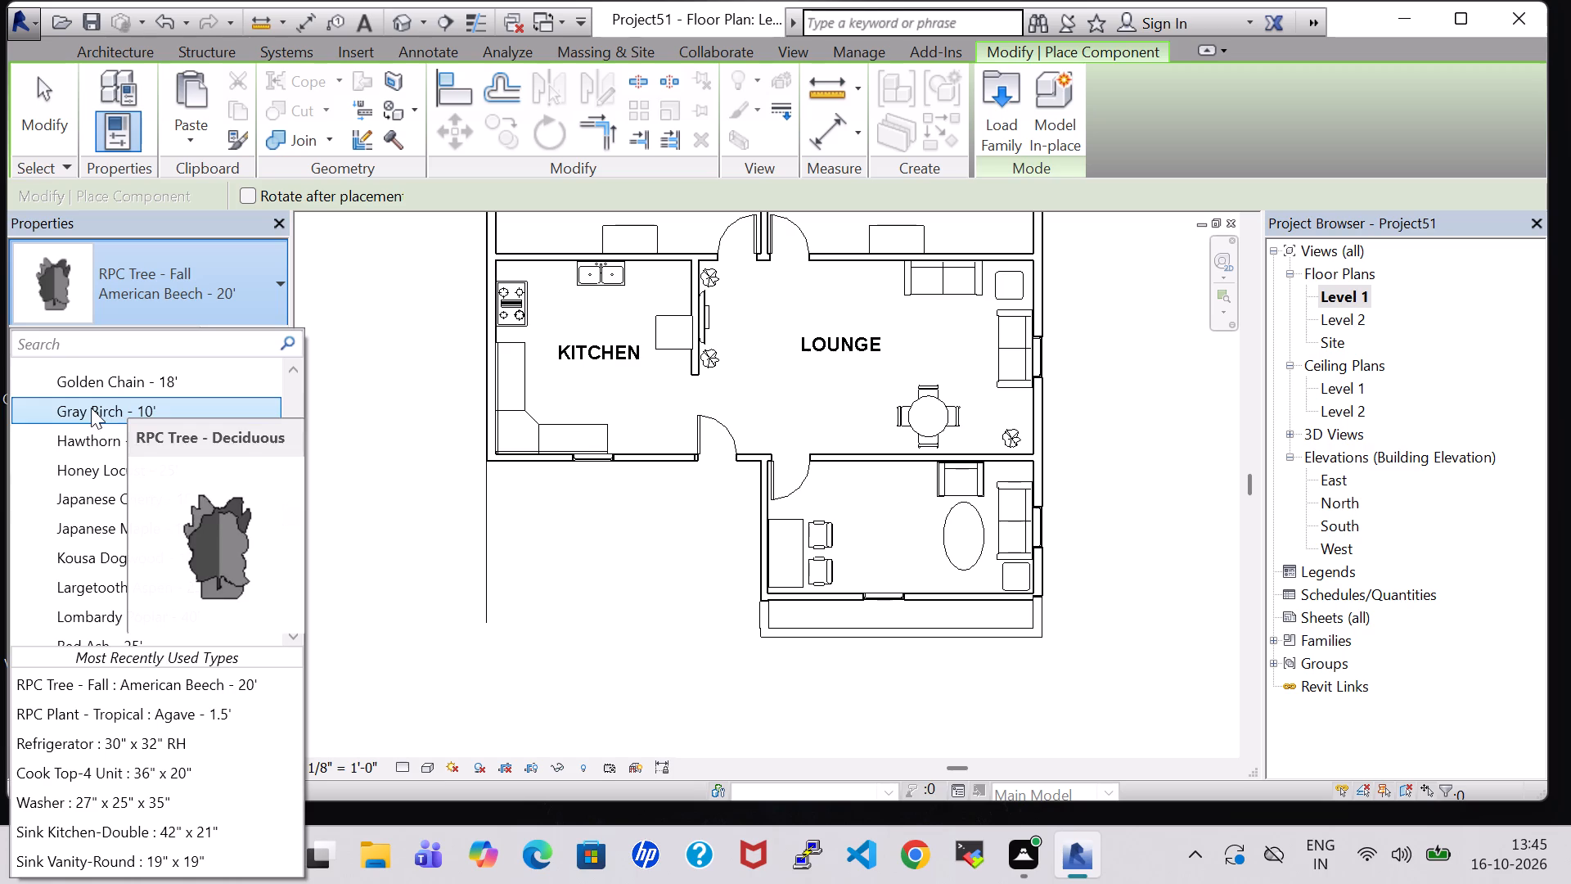
pyautogui.click(82, 538)
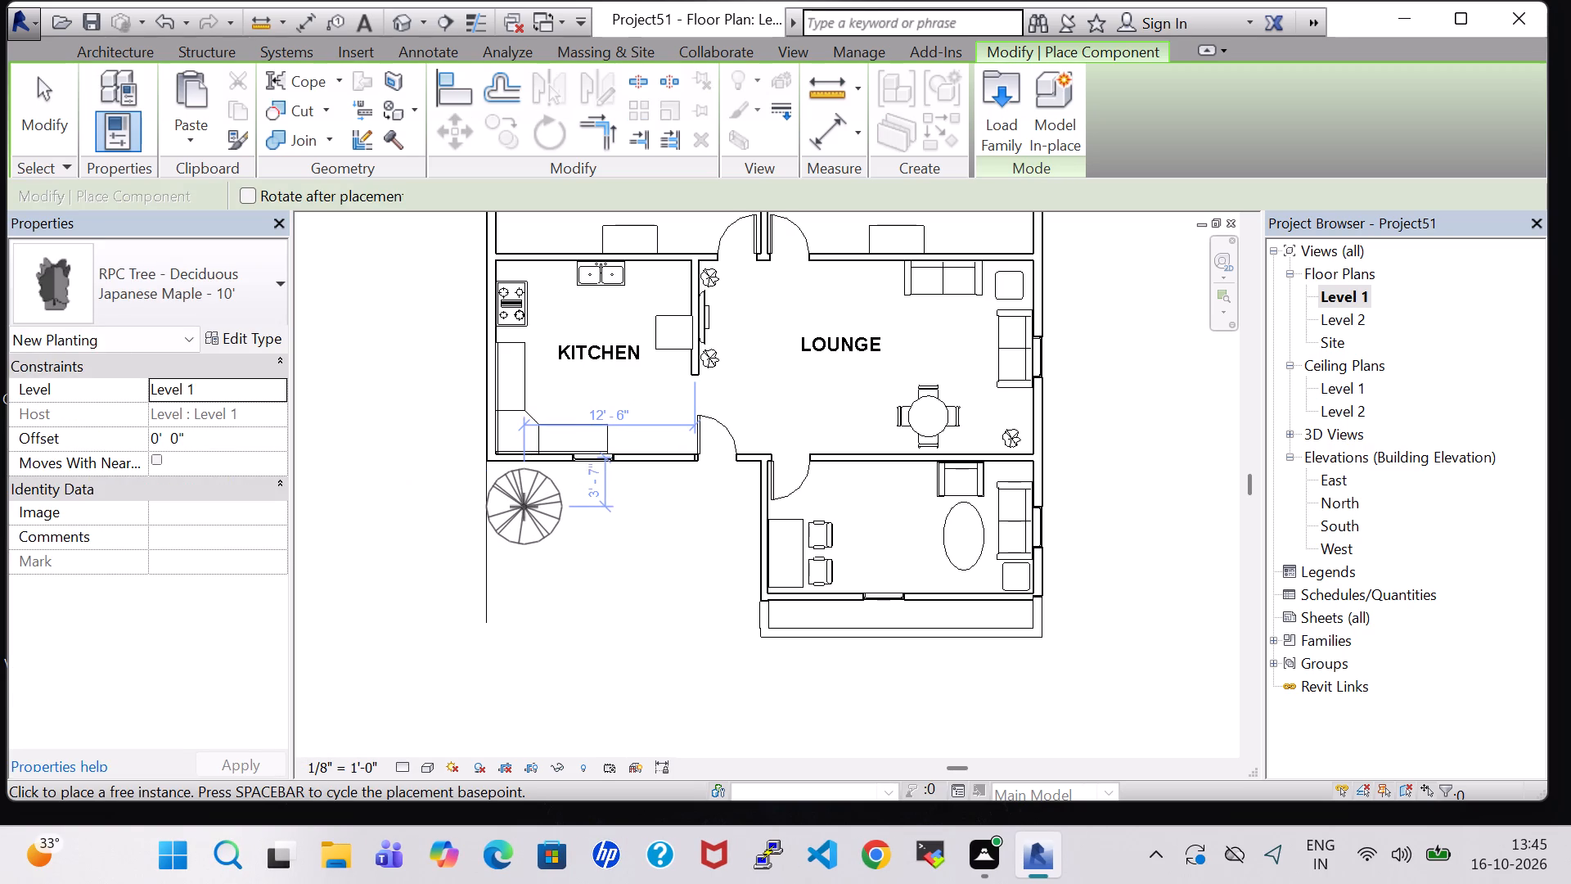
pyautogui.click(528, 505)
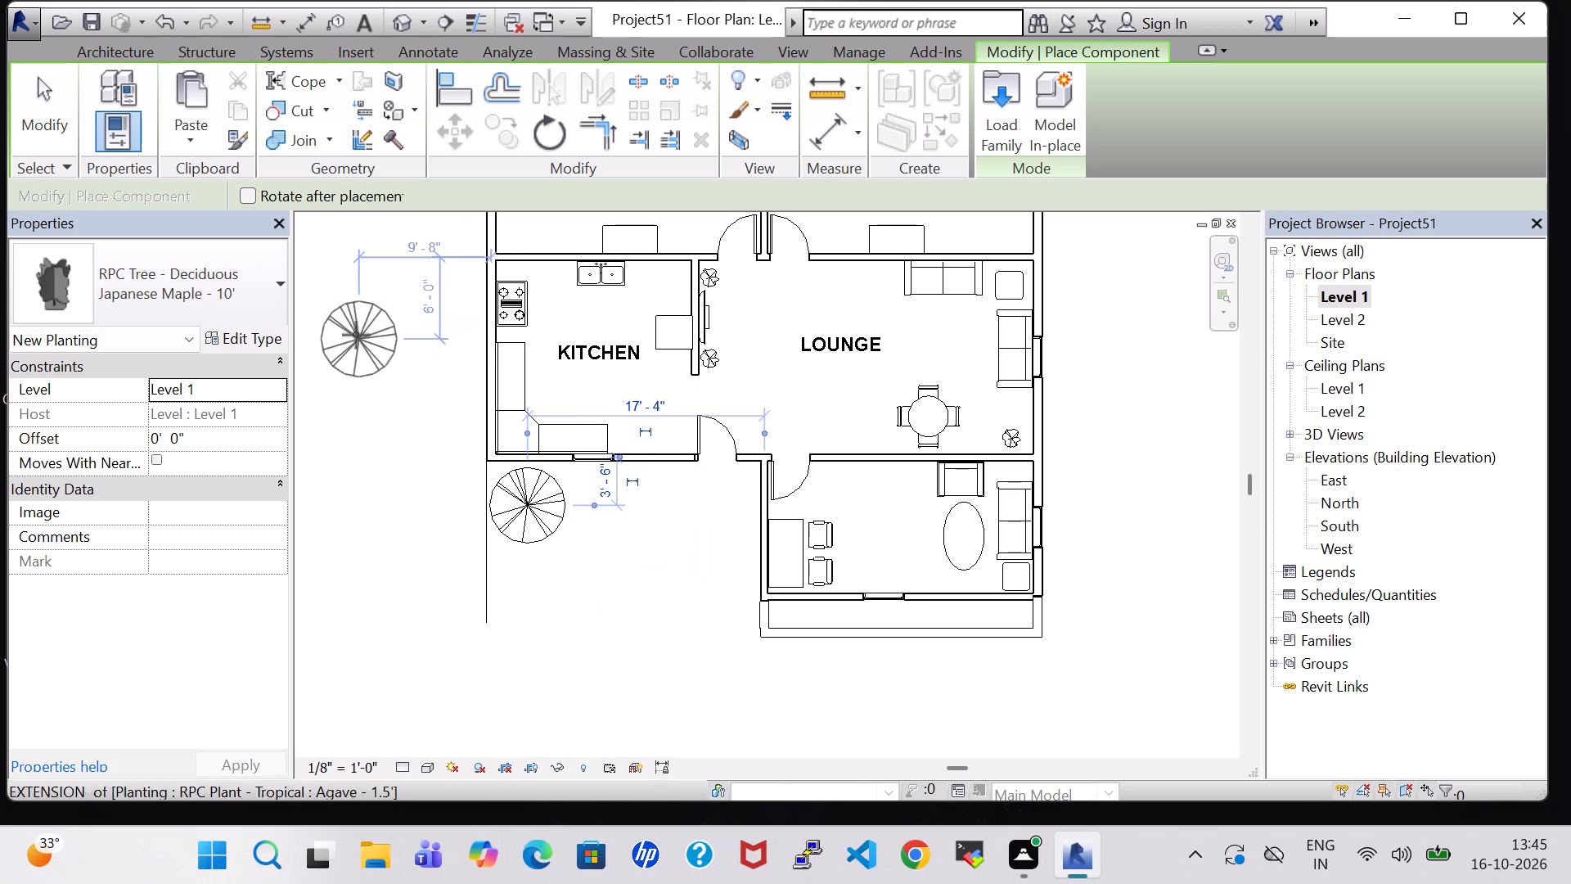
# Place two RPC Plant - Tropical, Crane Lily - 3', outside the south room's west wall, about 4' 1" and 8' 7" south of the lounge wall.
pyautogui.click(198, 301)
pyautogui.scroll(2, 186, 529)
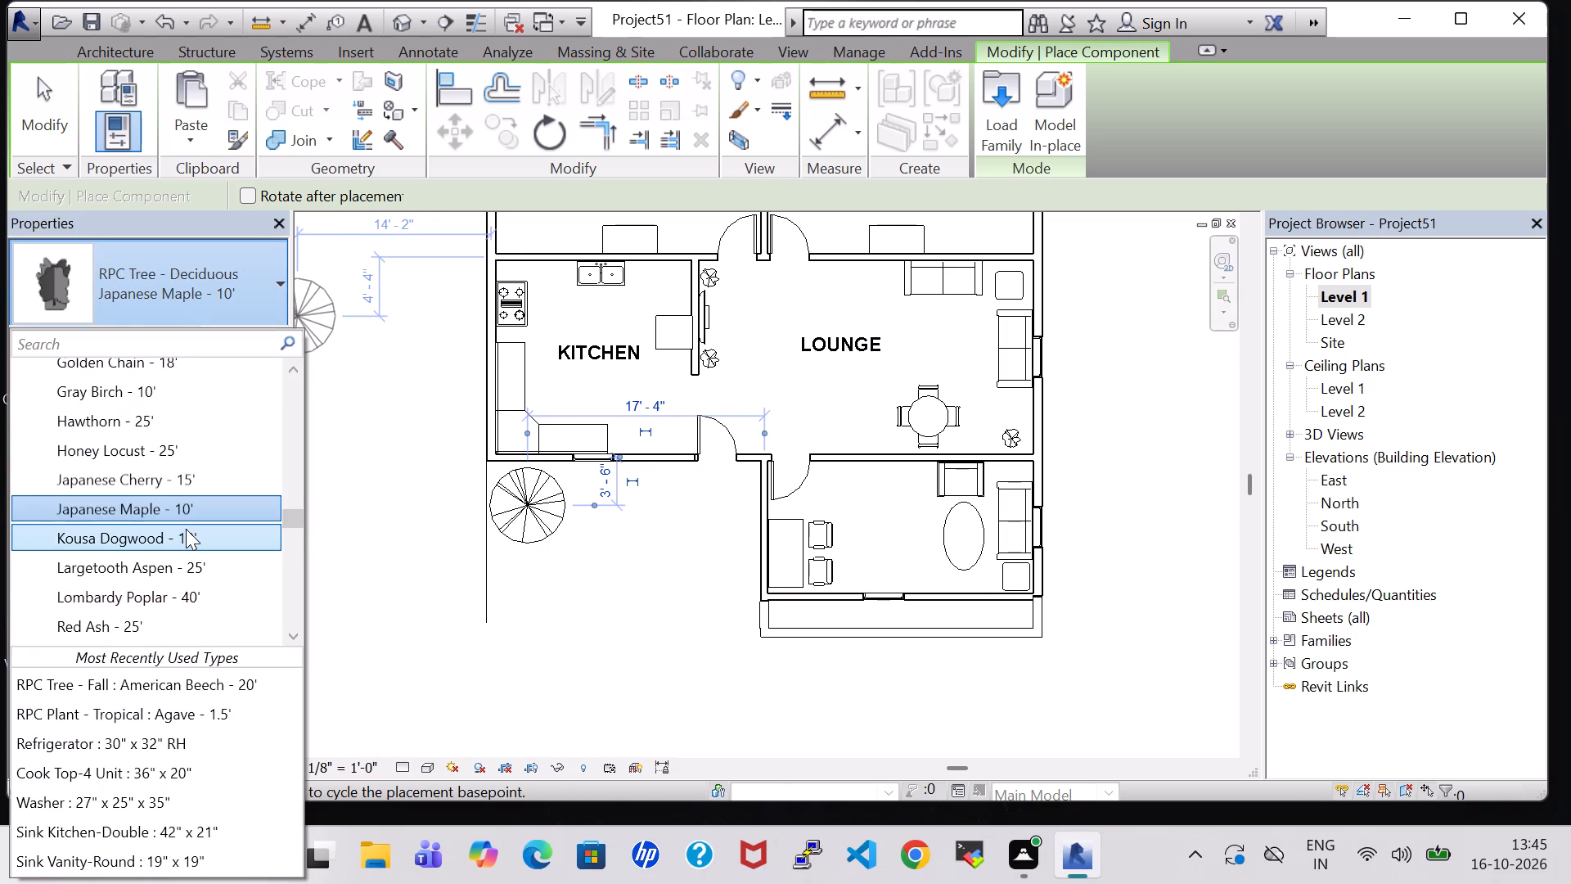
pyautogui.scroll(7, 186, 529)
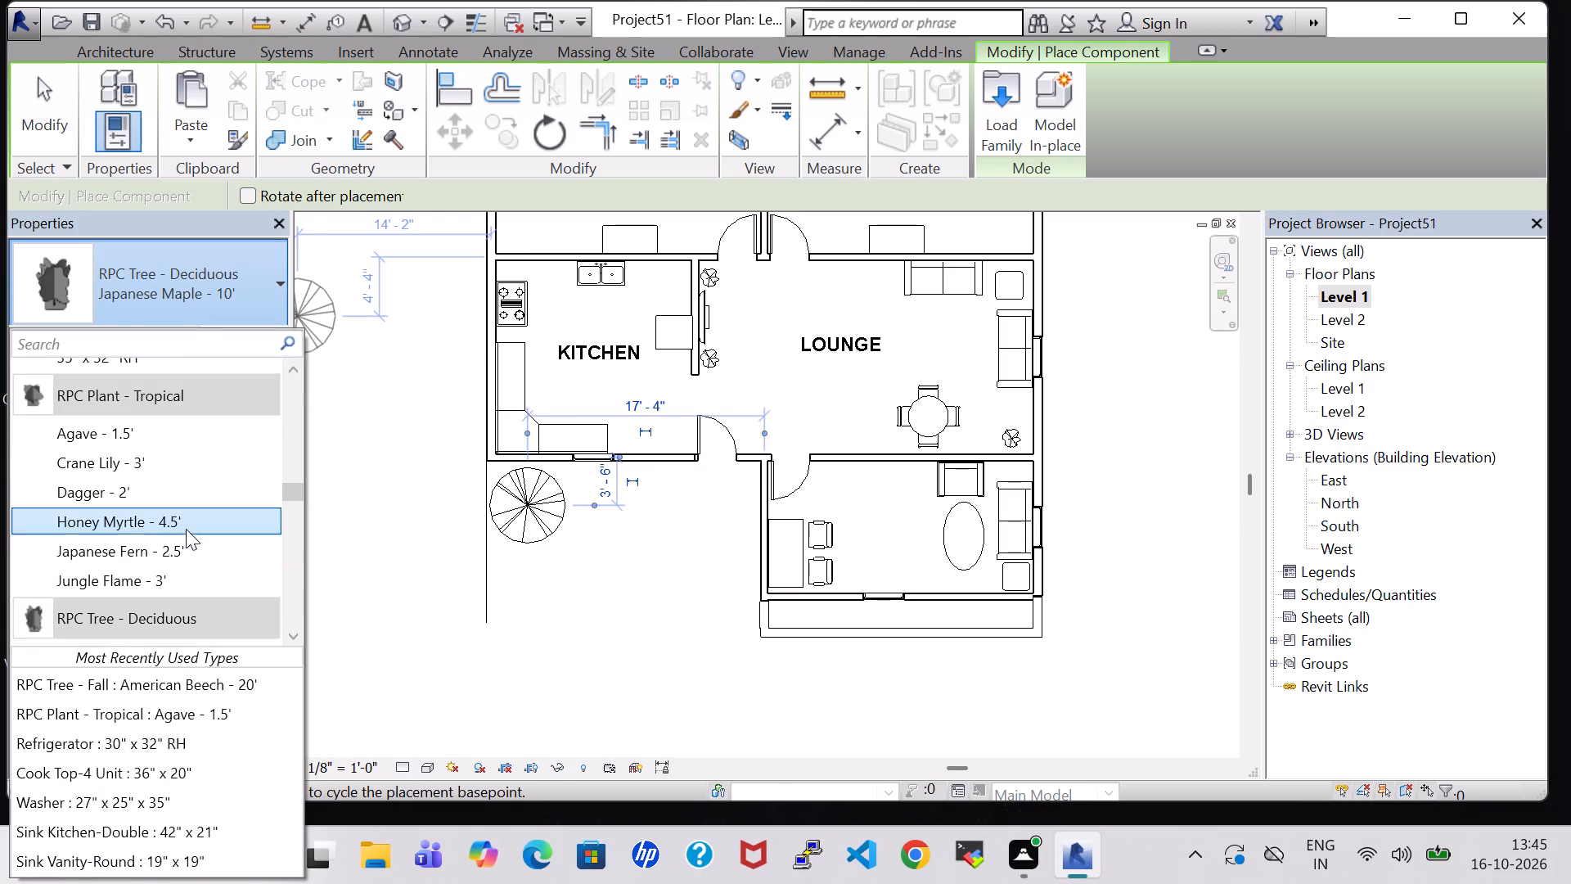
pyautogui.scroll(1, 186, 529)
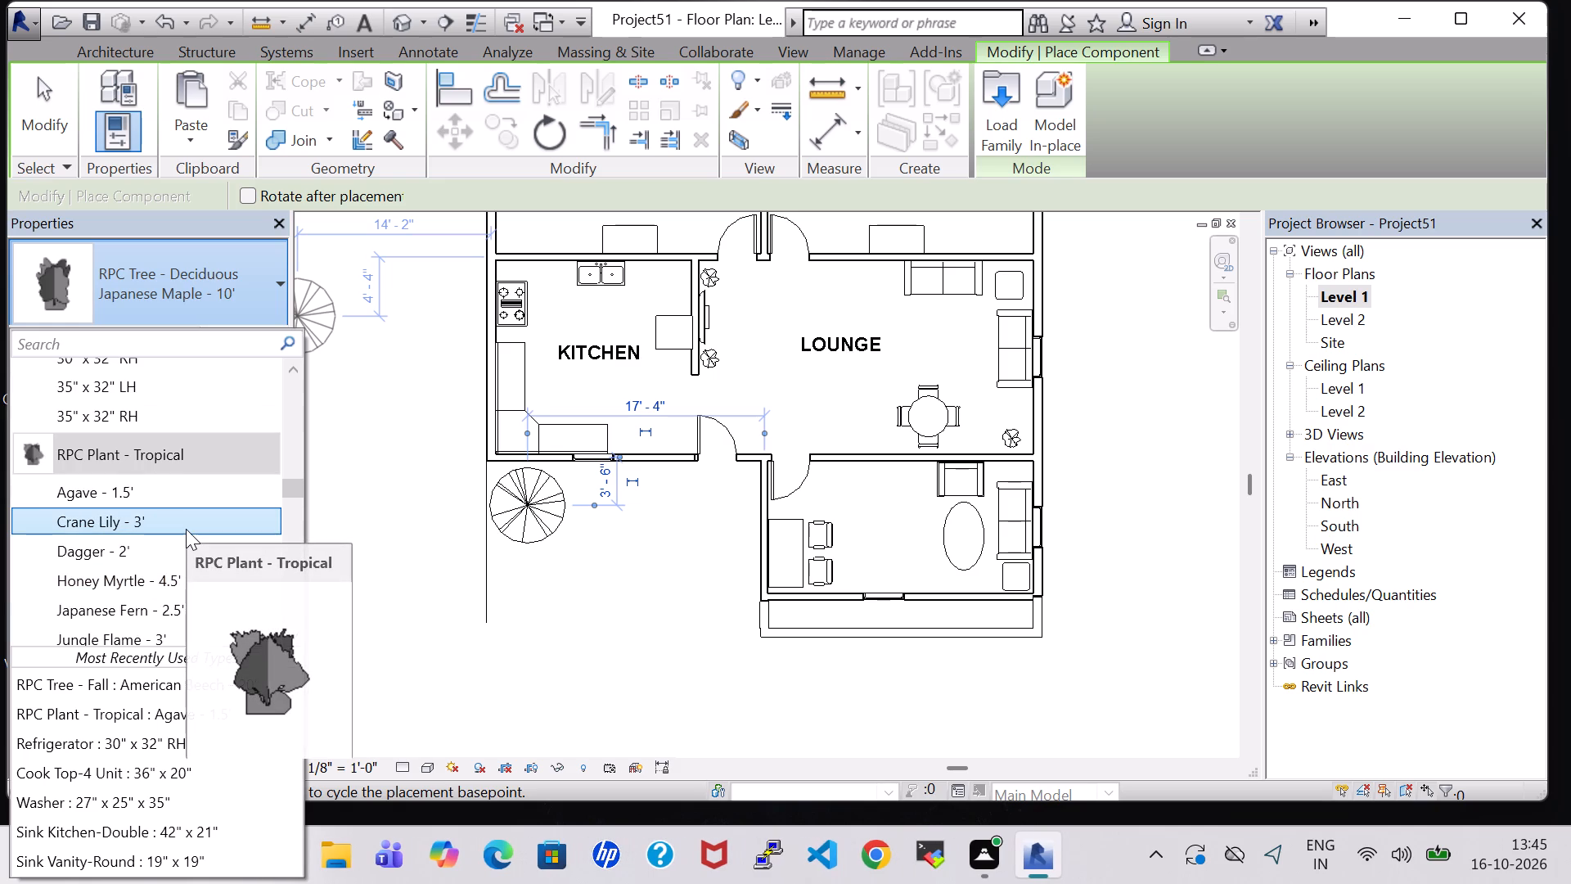
pyautogui.click(94, 529)
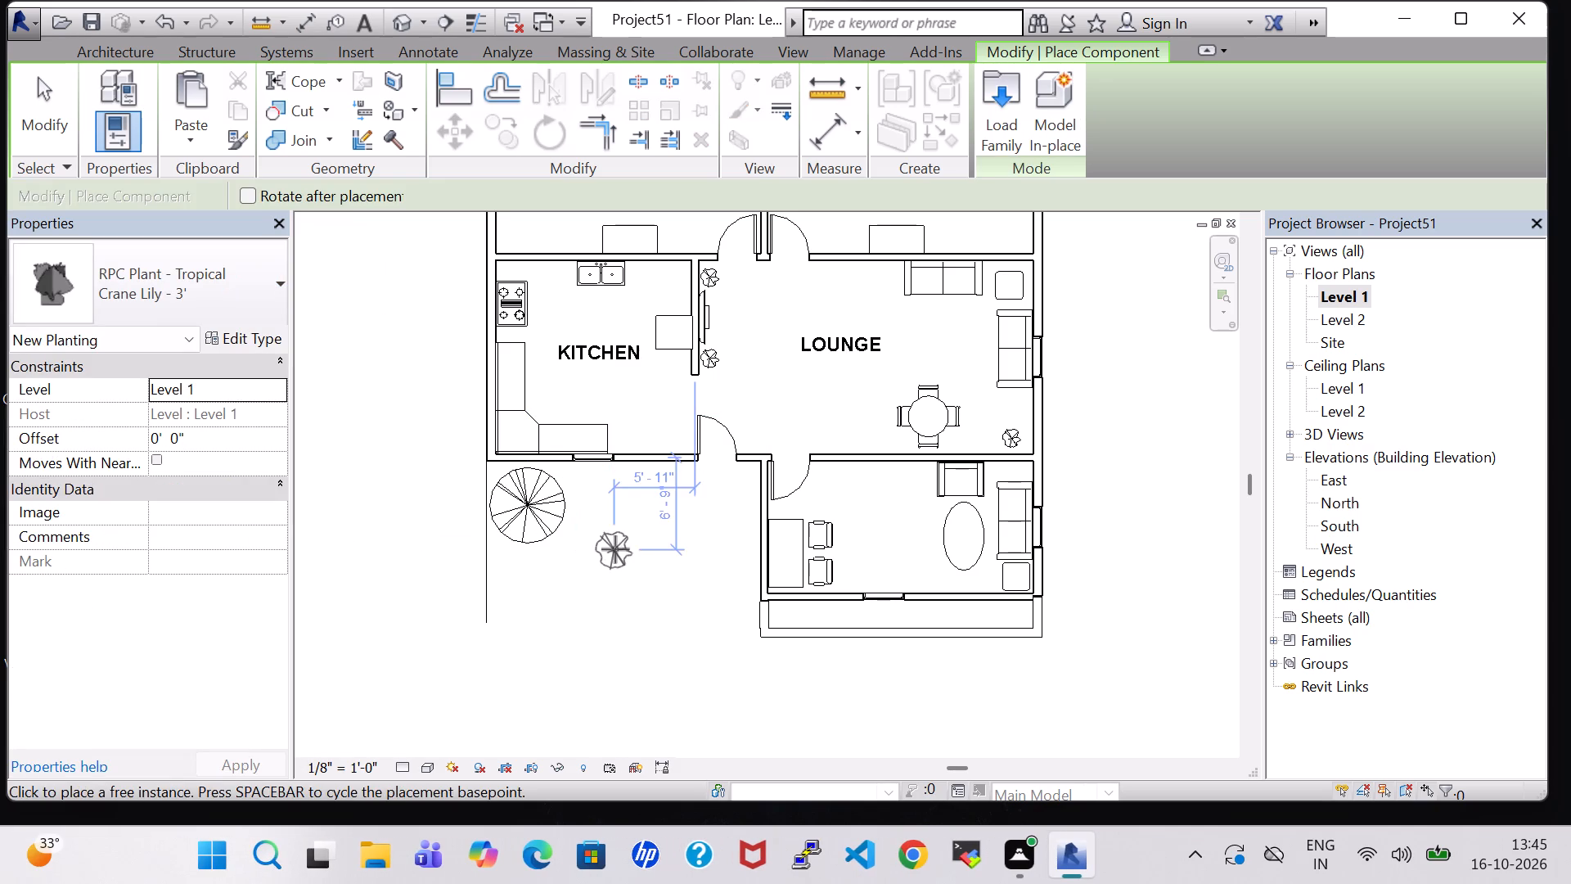
pyautogui.scroll(4, 740, 510)
pyautogui.click(740, 515)
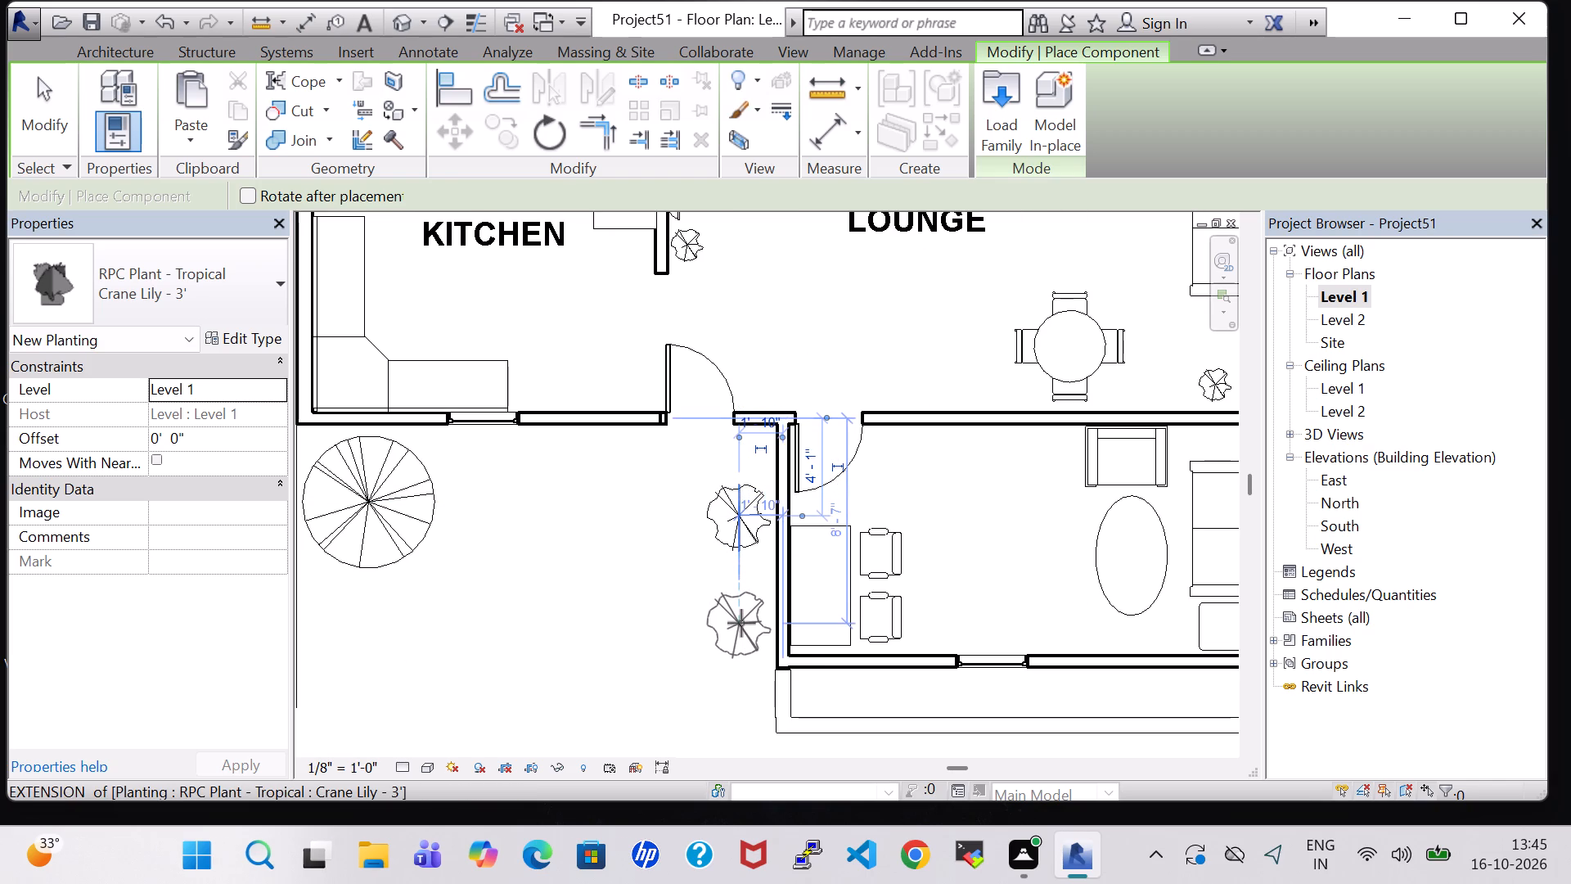
pyautogui.click(741, 623)
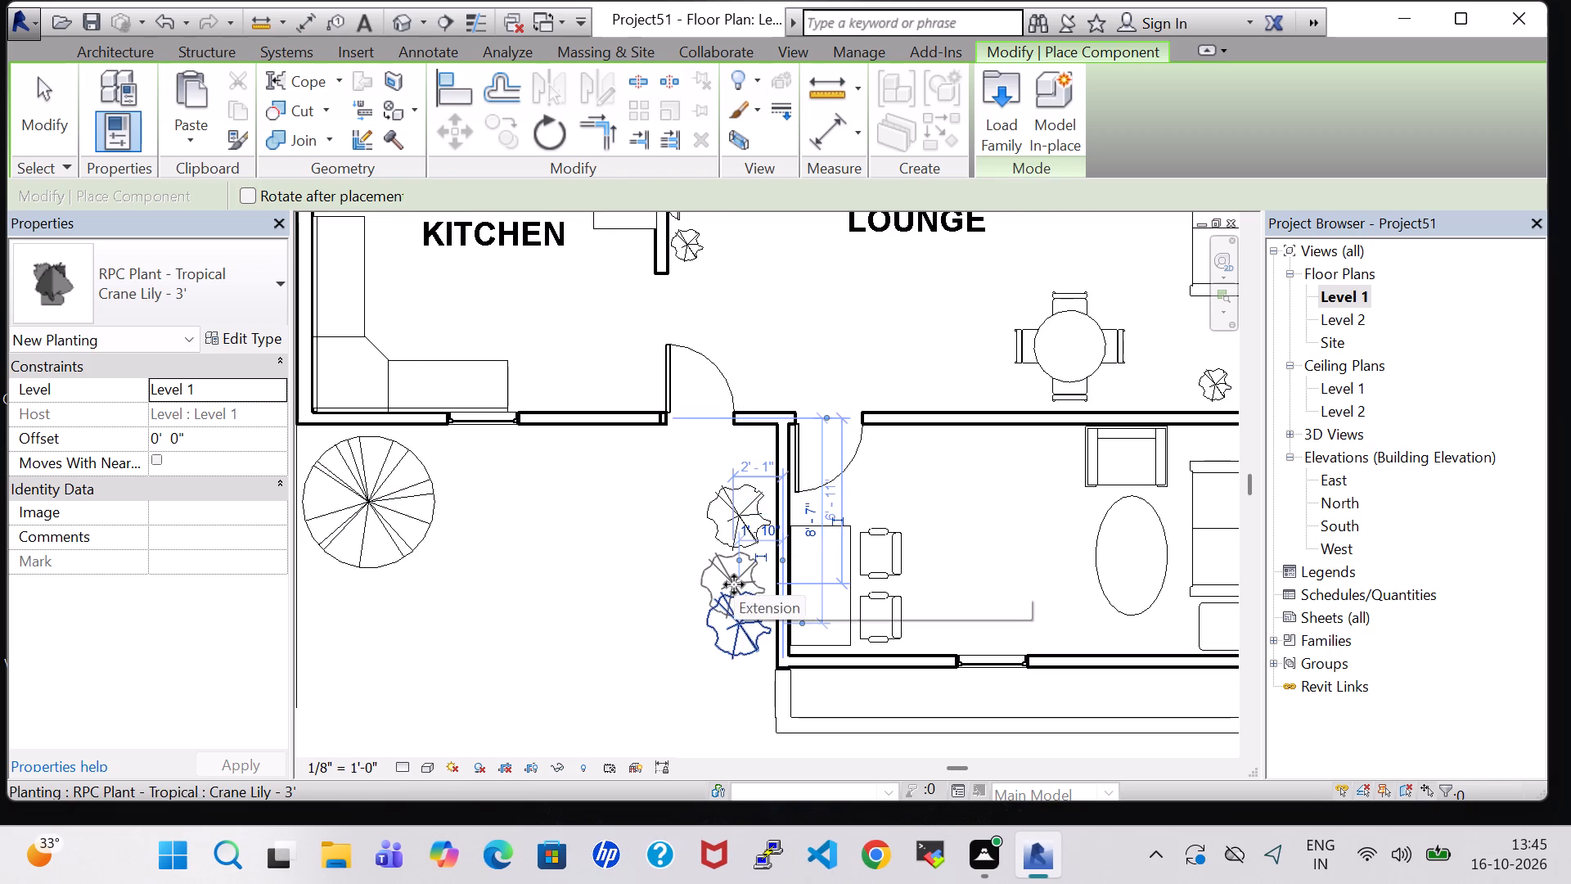
pyautogui.press('Escape')
pyautogui.press('Escape')
# Examine the new tree, plants and exterior door on the toposurface in the 3D view.
pyautogui.click(397, 21)
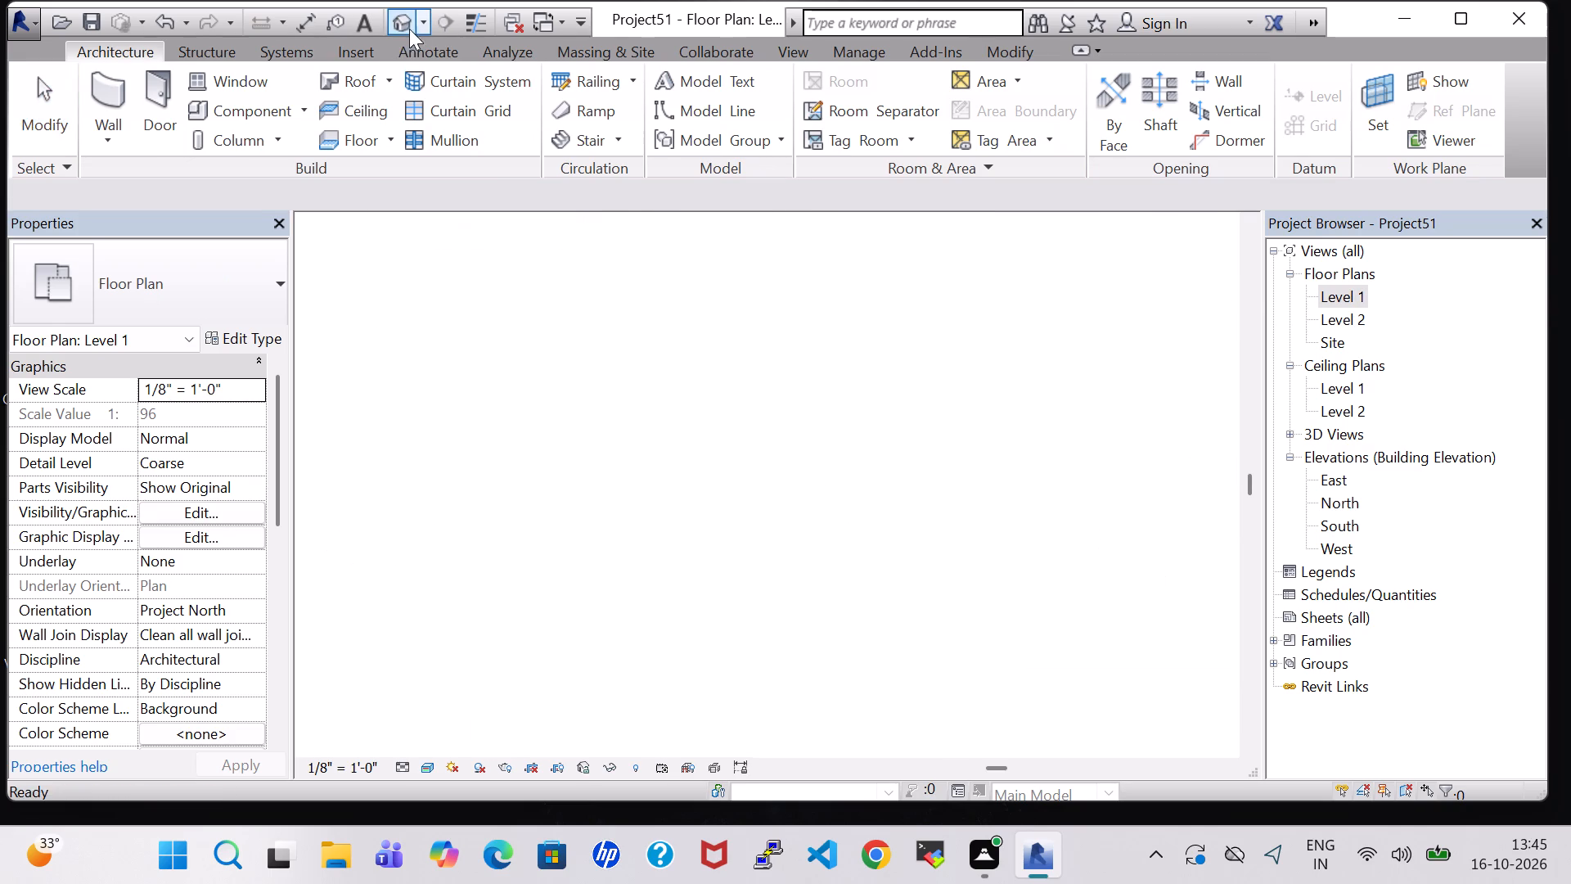
pyautogui.keyDown('shift'); pyautogui.moveTo(773, 635); pyautogui.dragTo(757, 503, button='middle'); pyautogui.keyUp('shift')
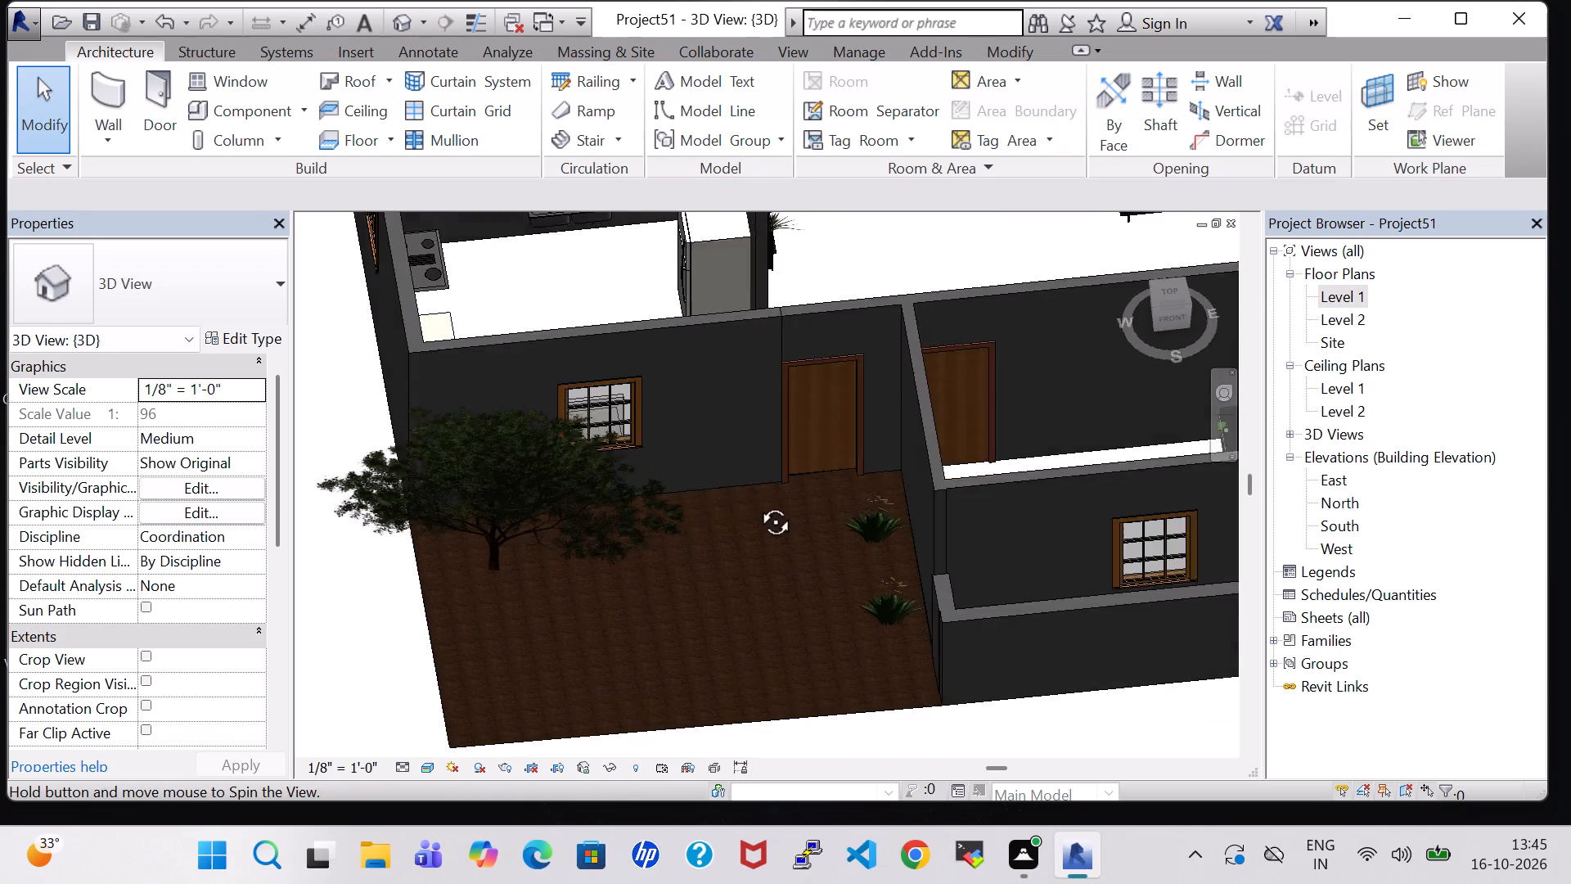
pyautogui.keyDown('shift'); pyautogui.moveTo(757, 503); pyautogui.dragTo(757, 476, button='middle'); pyautogui.keyUp('shift')
pyautogui.keyDown('shift'); pyautogui.moveTo(786, 530); pyautogui.dragTo(780, 445, button='middle'); pyautogui.keyUp('shift')
pyautogui.scroll(5, 781, 455)
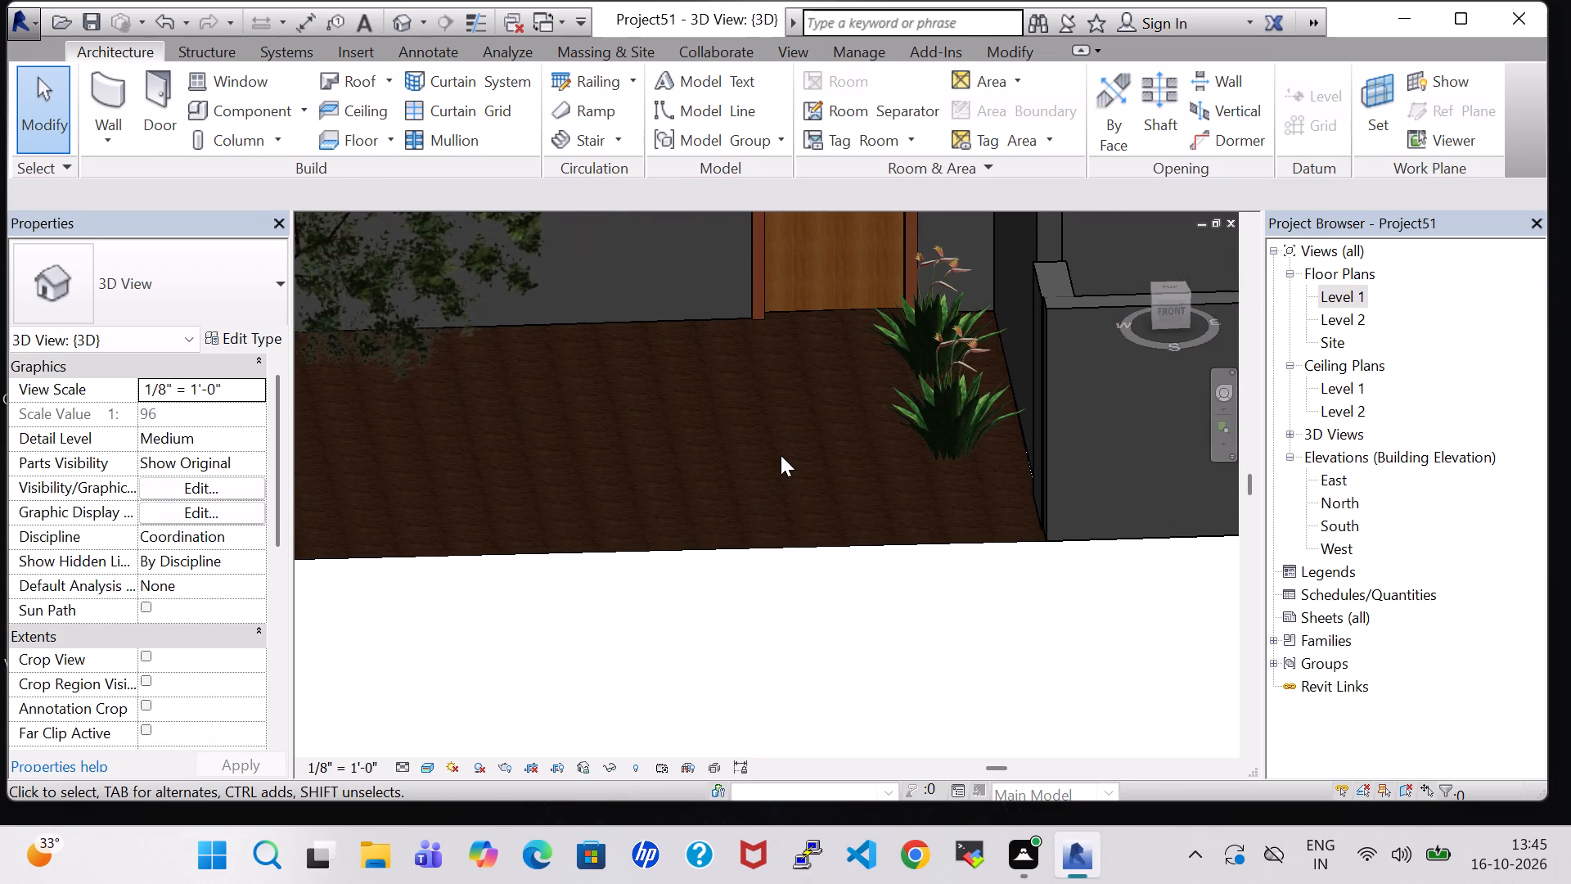
pyautogui.scroll(-3, 781, 455)
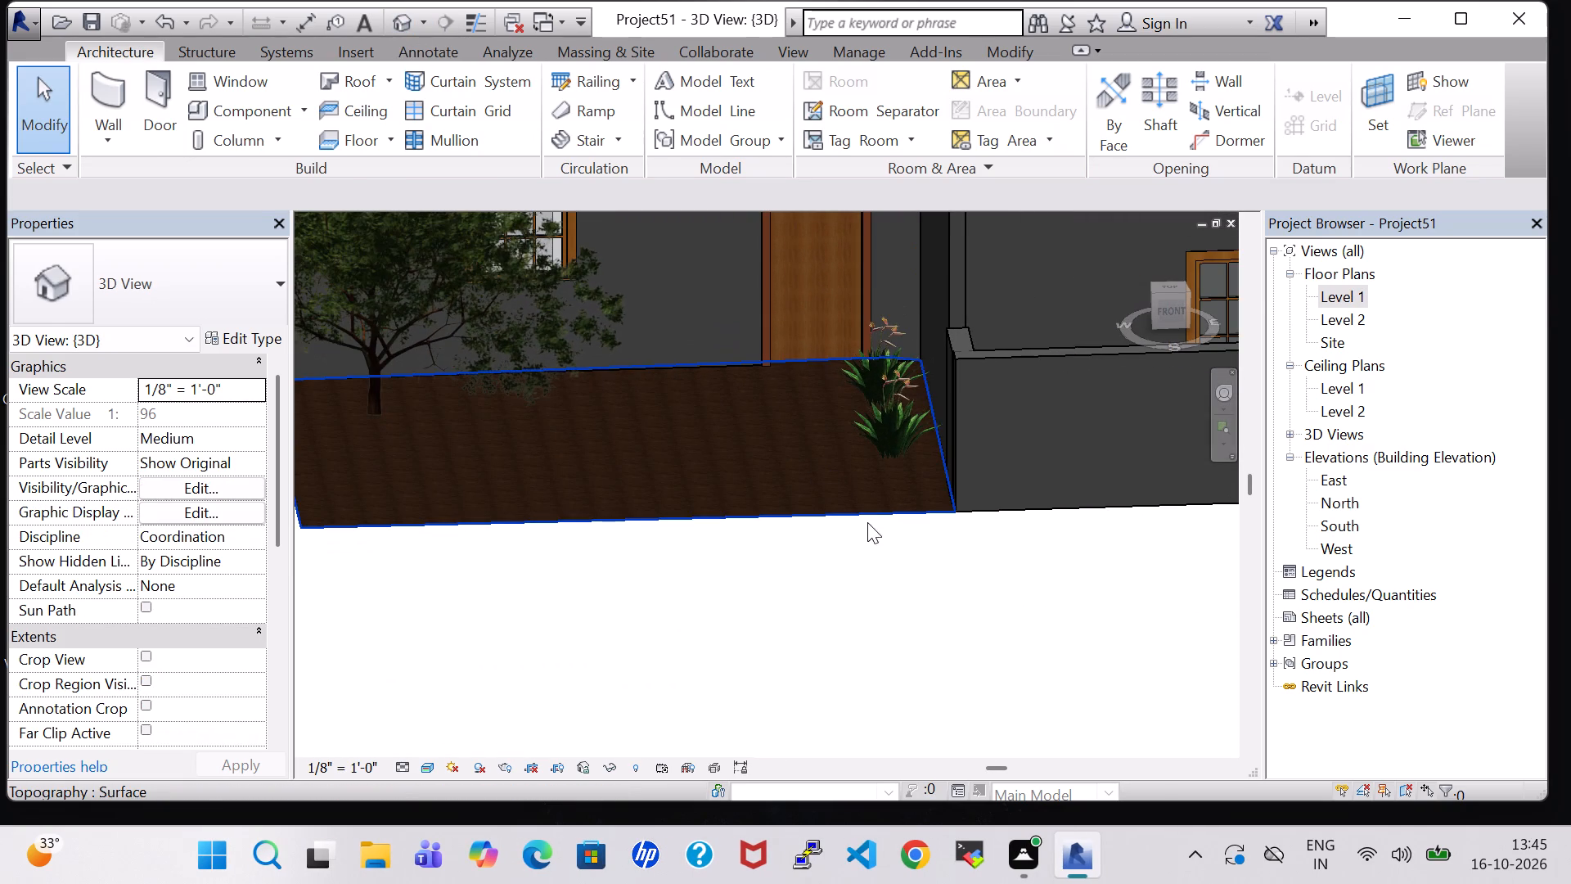
pyautogui.moveTo(720, 557); pyautogui.dragTo(735, 742, button='middle')
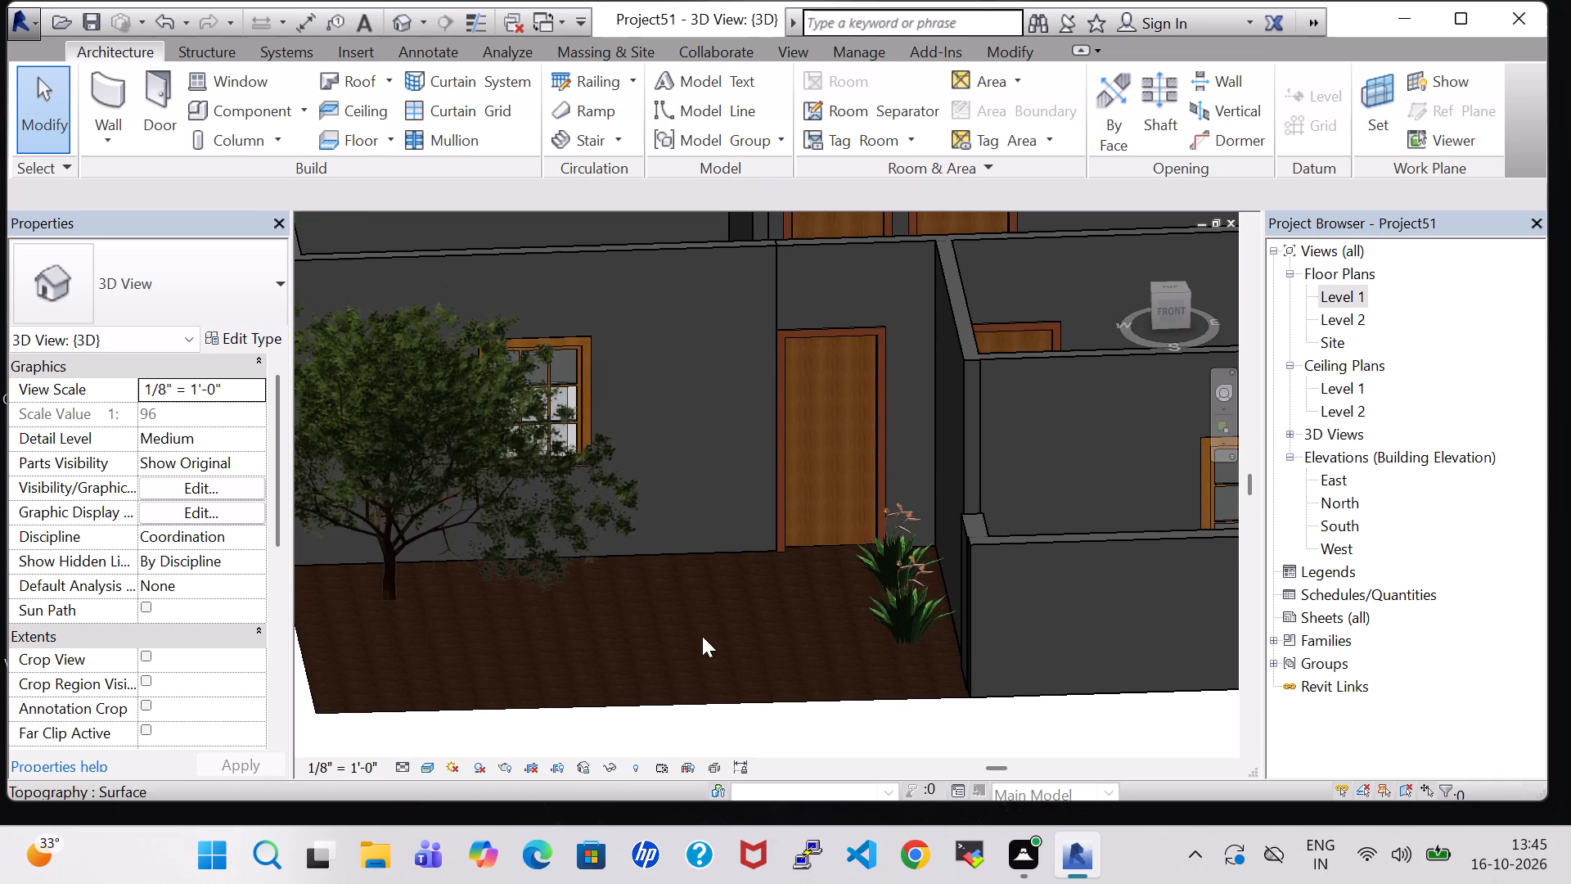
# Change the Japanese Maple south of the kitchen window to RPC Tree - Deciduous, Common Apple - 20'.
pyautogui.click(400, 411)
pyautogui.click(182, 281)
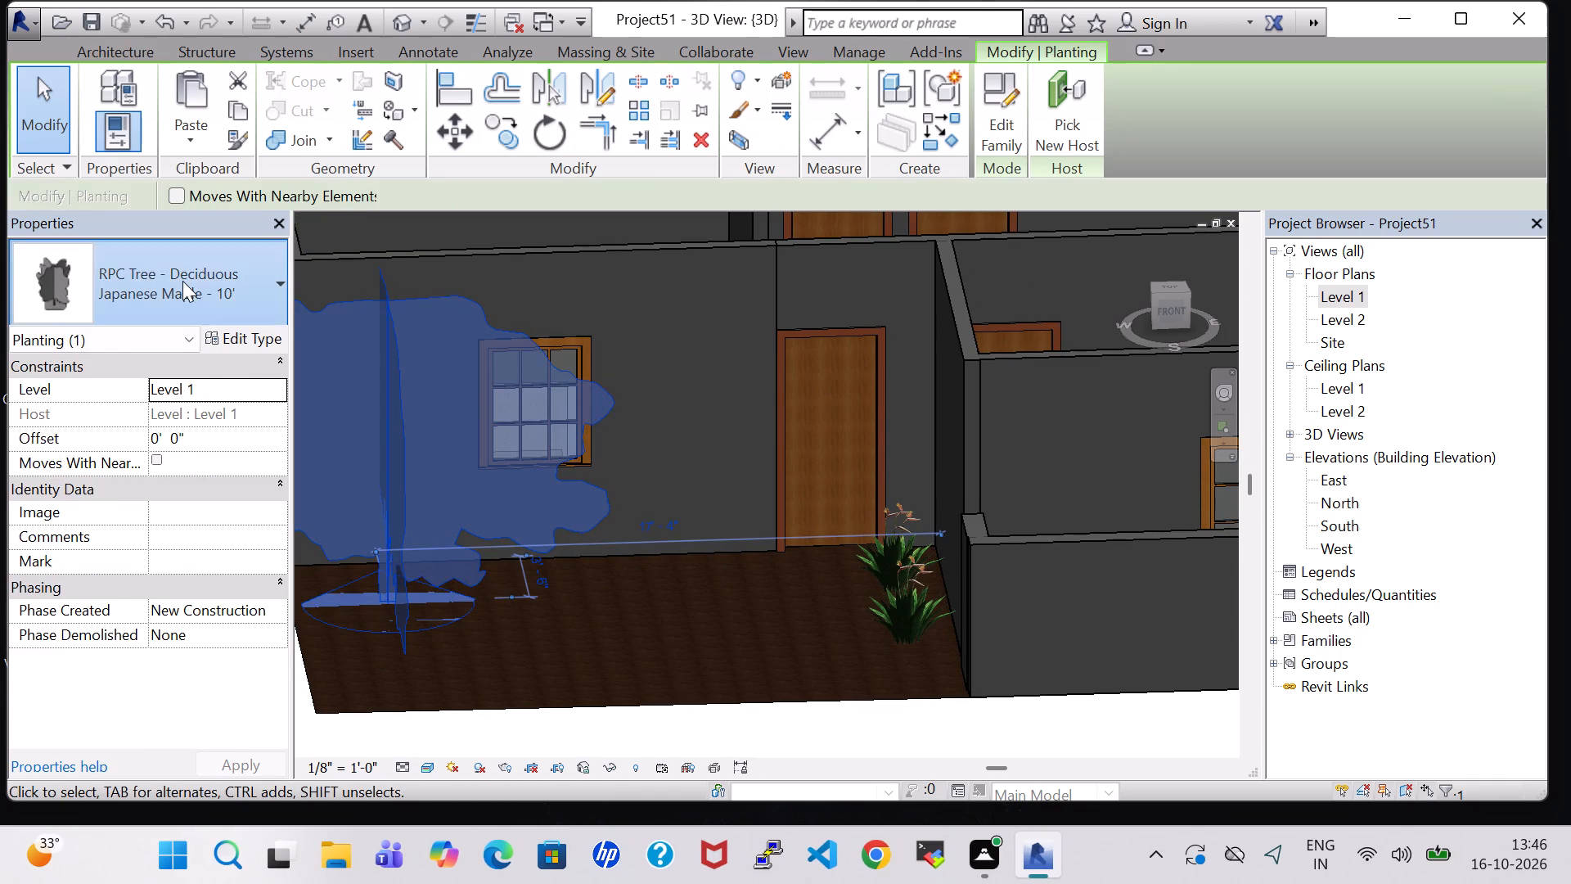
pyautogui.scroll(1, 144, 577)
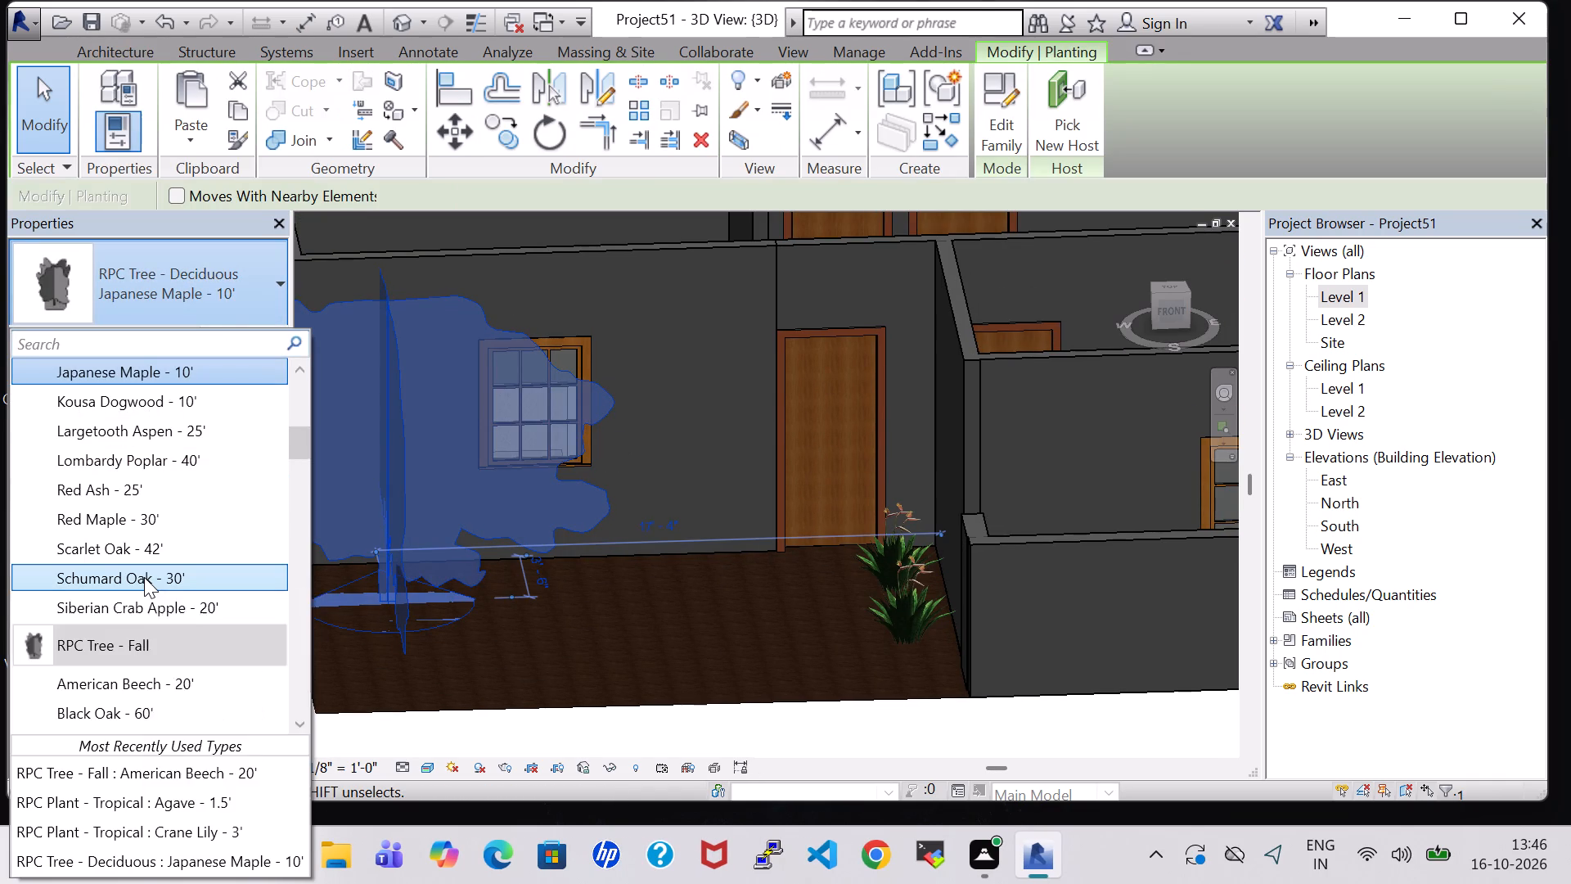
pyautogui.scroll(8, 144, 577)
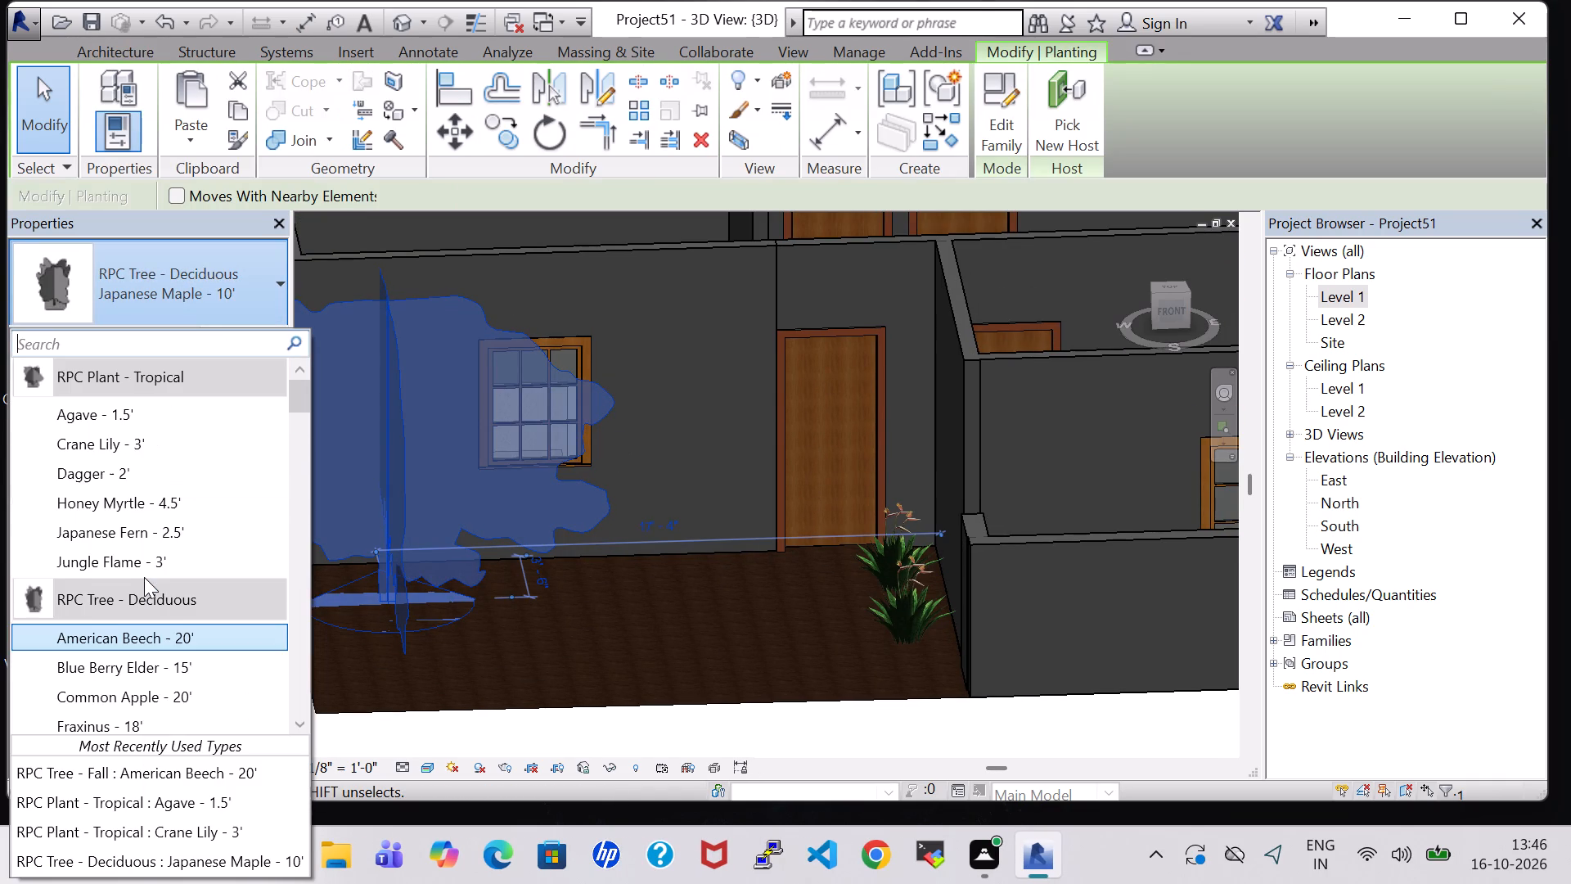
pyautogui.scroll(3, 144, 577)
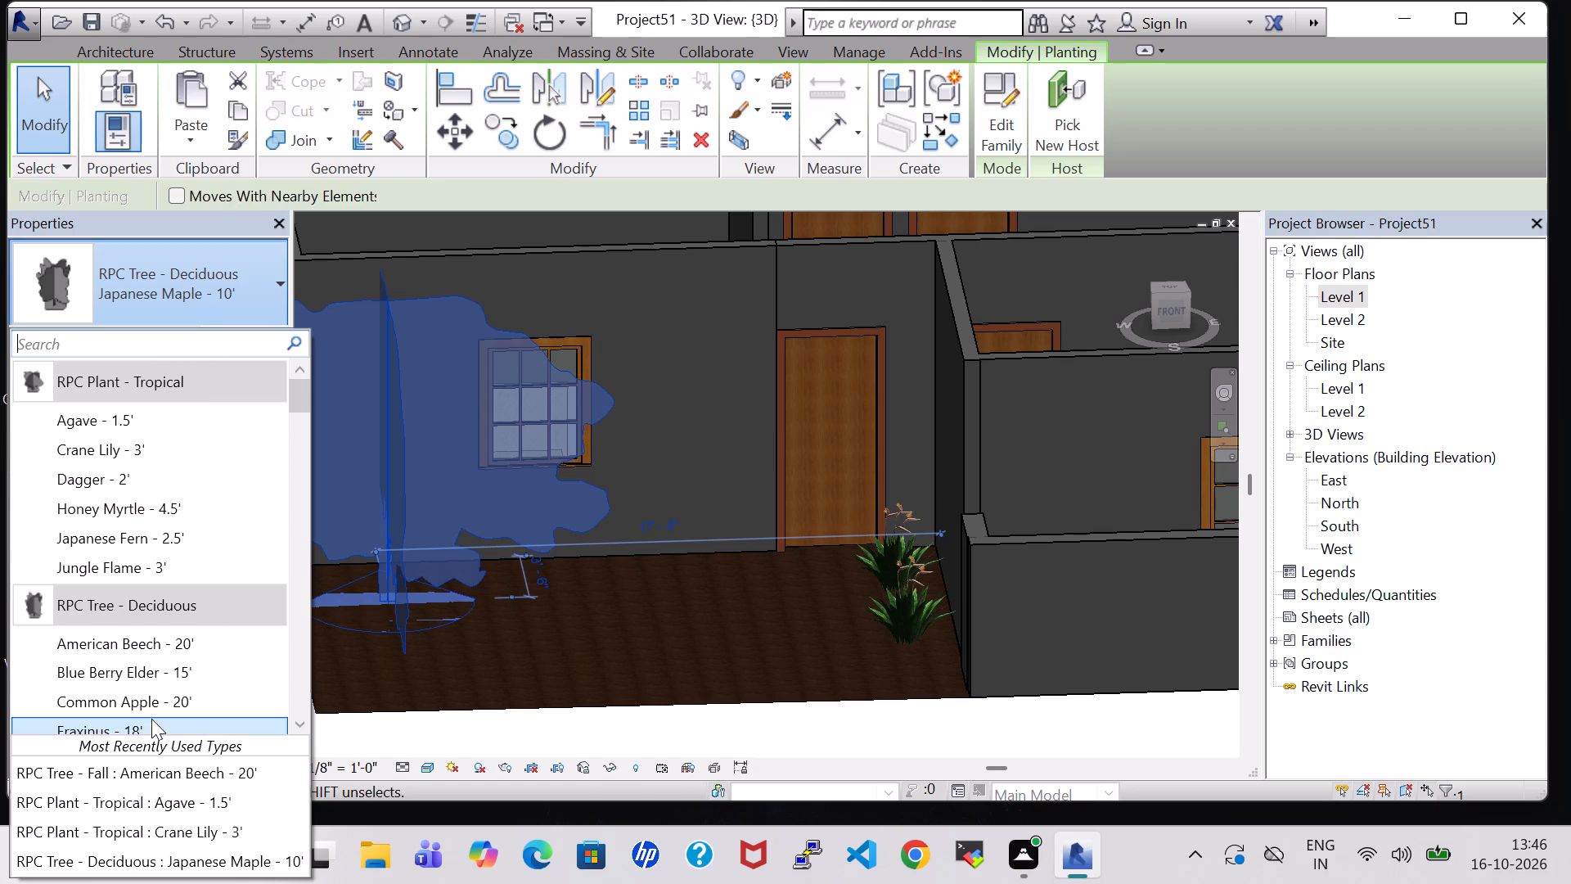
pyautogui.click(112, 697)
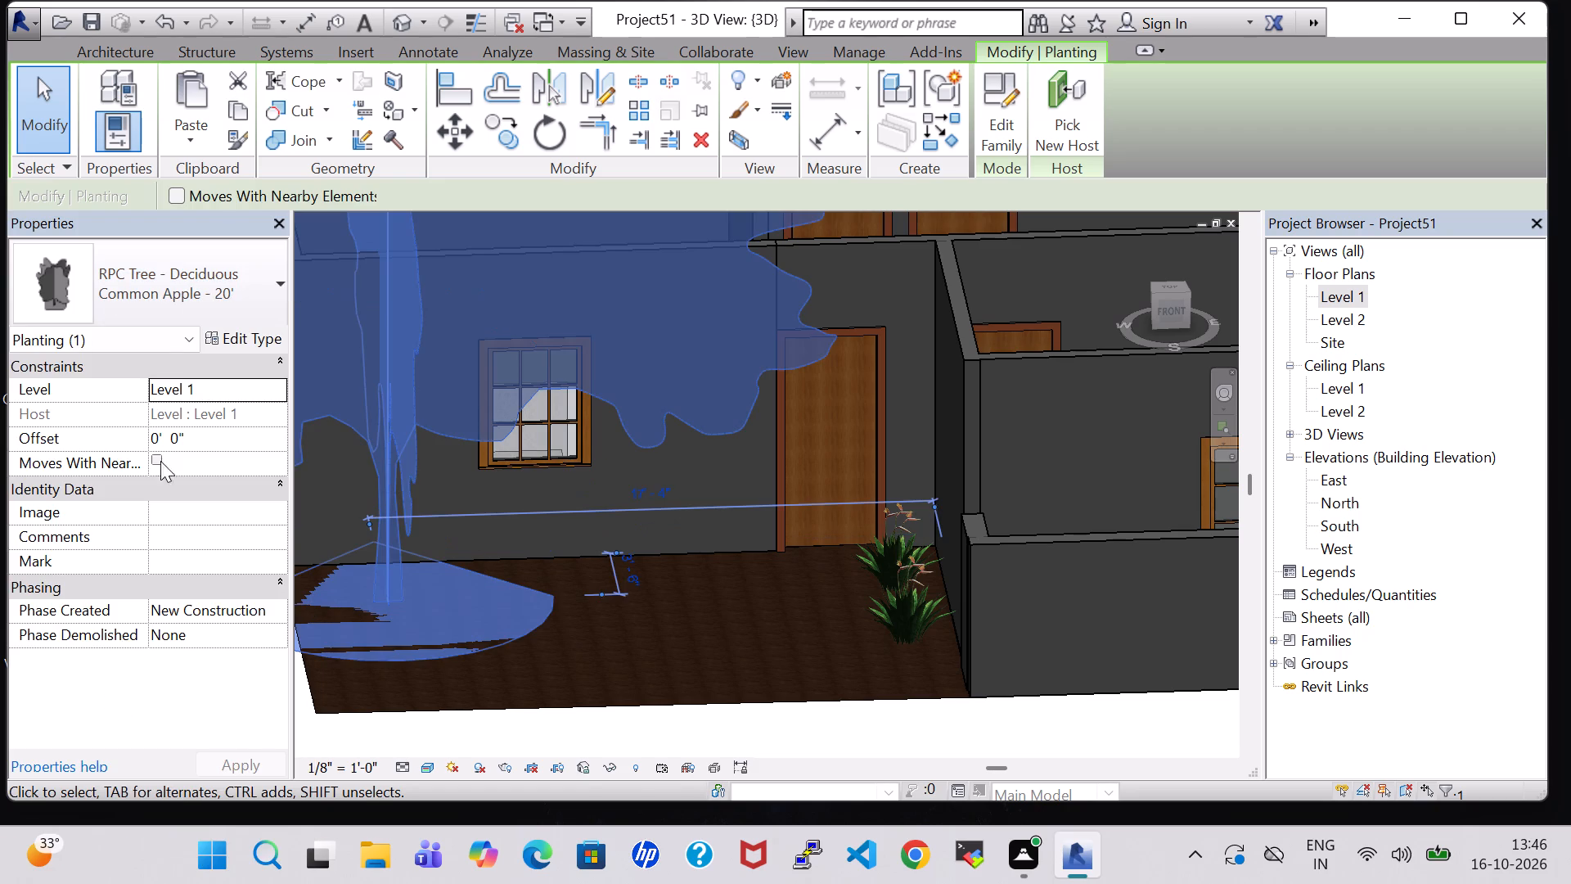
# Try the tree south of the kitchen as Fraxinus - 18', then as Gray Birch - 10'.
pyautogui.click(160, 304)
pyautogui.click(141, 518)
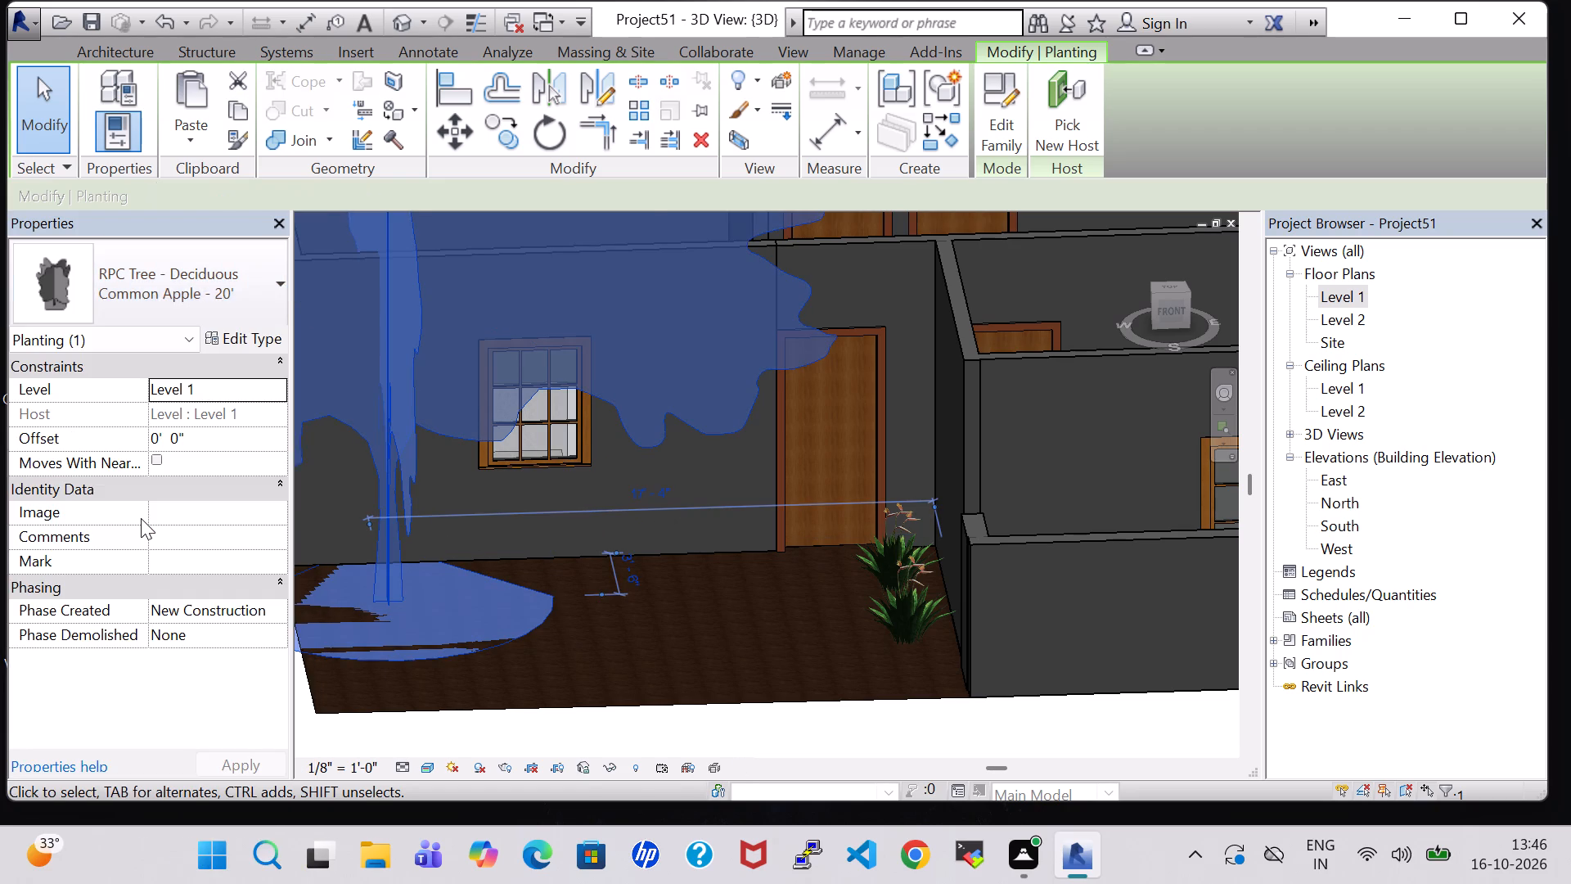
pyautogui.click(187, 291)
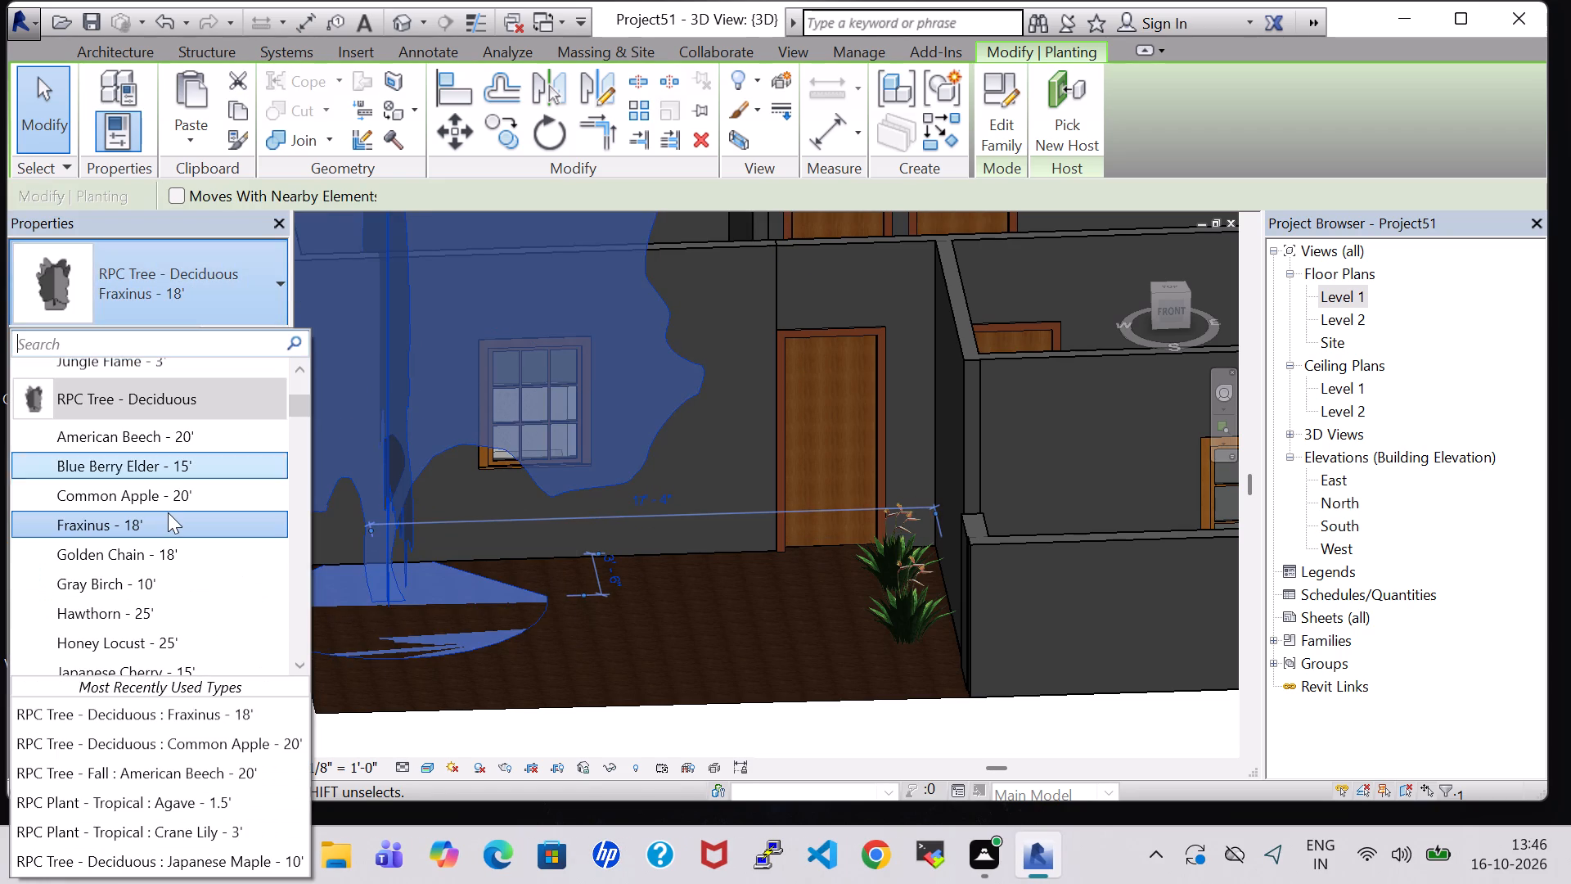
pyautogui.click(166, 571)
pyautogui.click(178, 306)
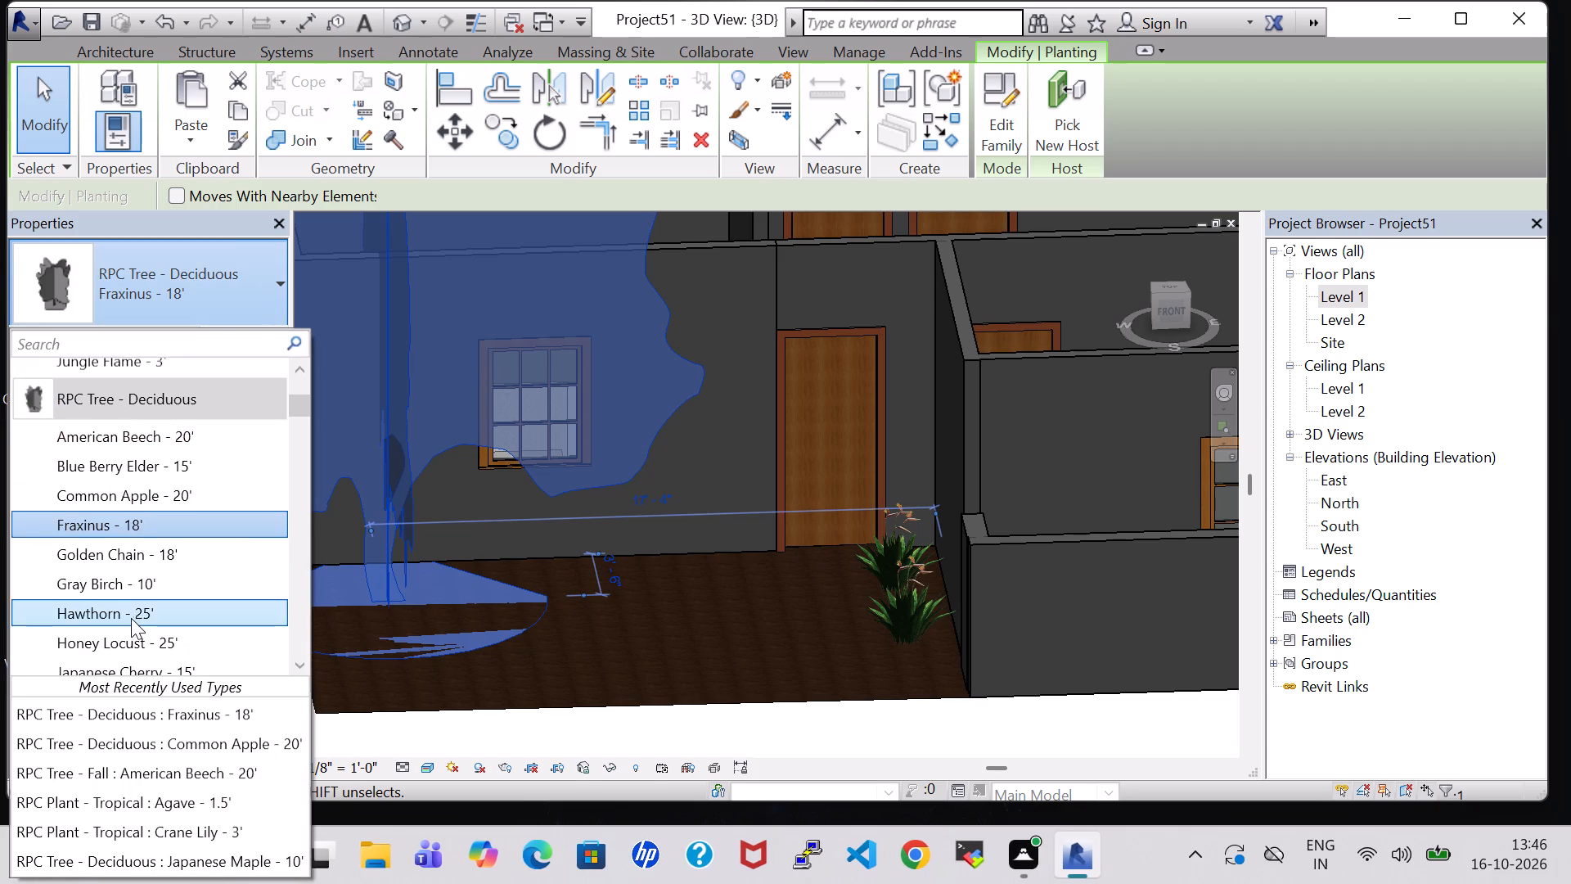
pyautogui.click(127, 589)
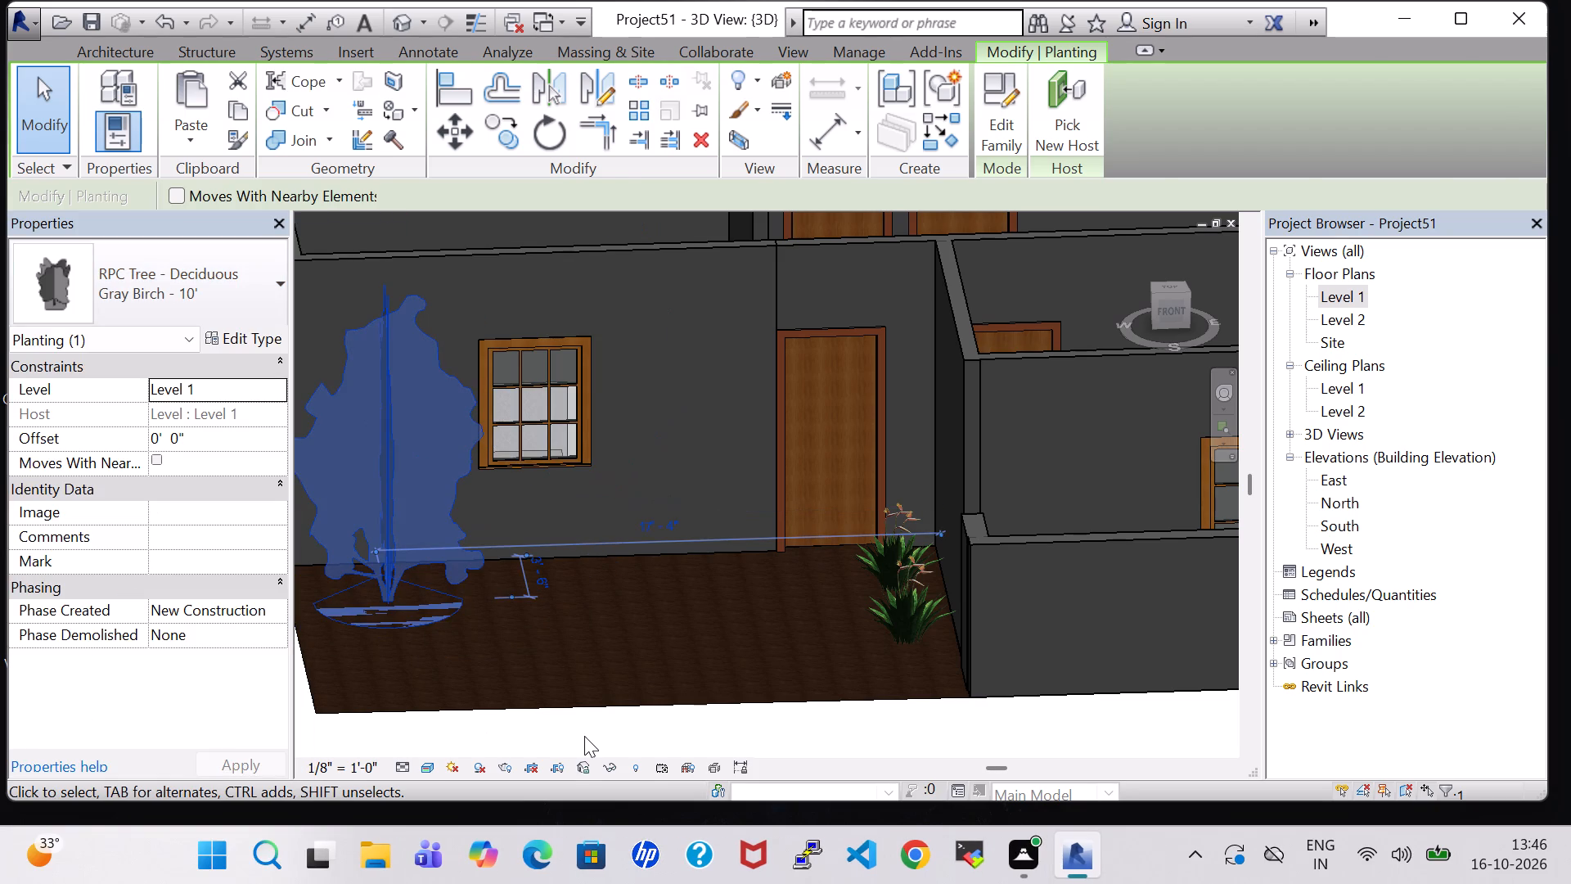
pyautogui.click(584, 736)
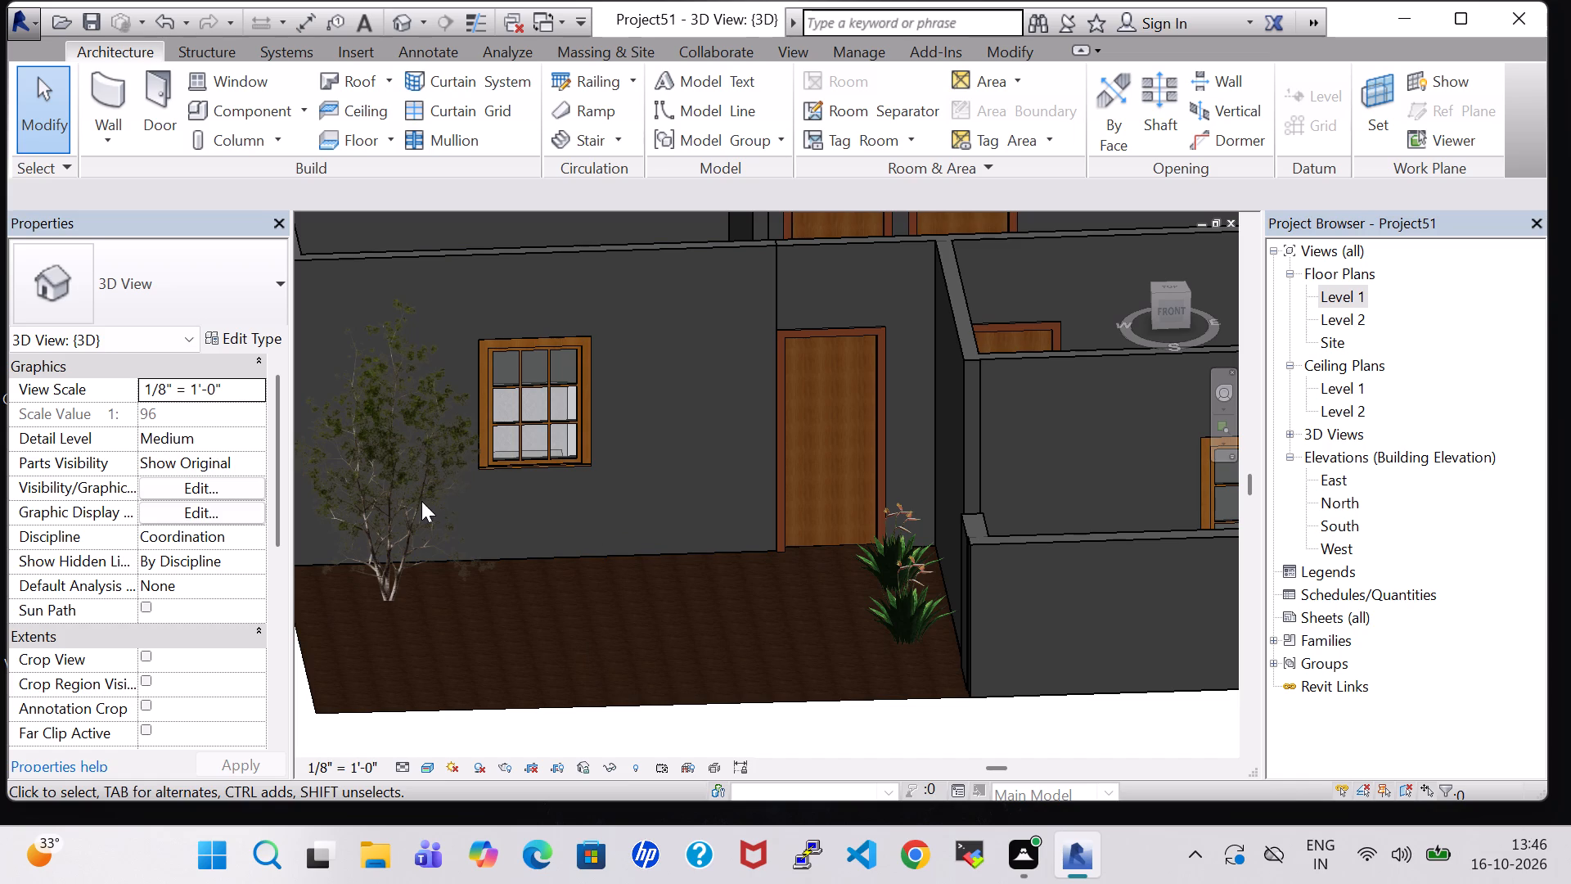
# Delete the tree south of the kitchen window.
pyautogui.click(372, 489)
pyautogui.press('Delete')
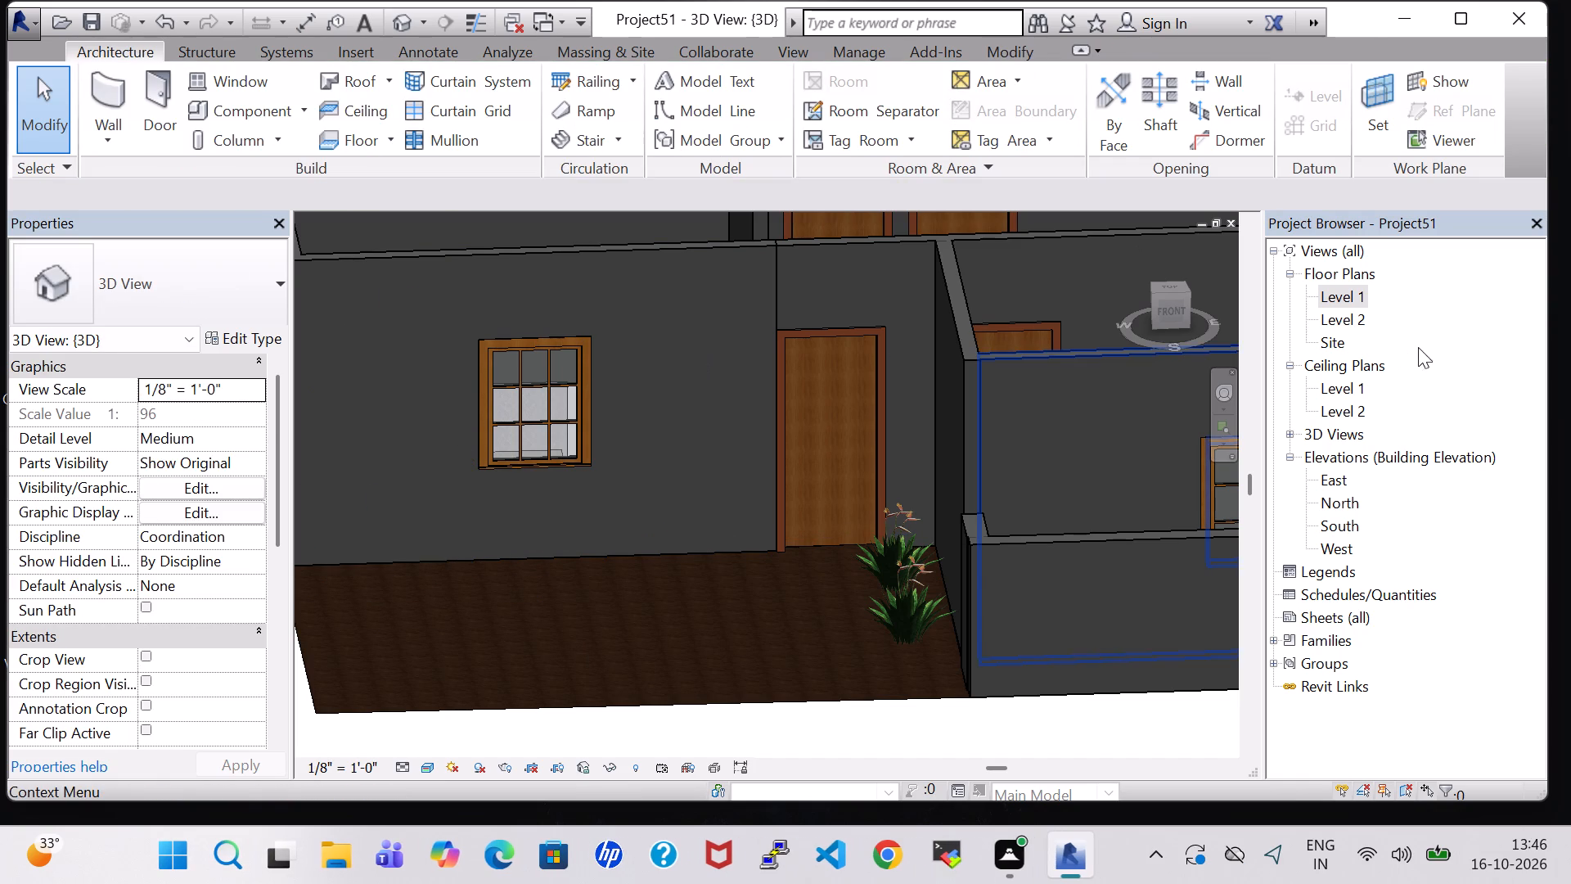
# In the Level 1 floor plan, change the two lounge plants flanking the TV to RPC Plant - Tropical, Dagger - 2'.
pyautogui.doubleClick(1351, 285)
pyautogui.scroll(-4, 821, 310)
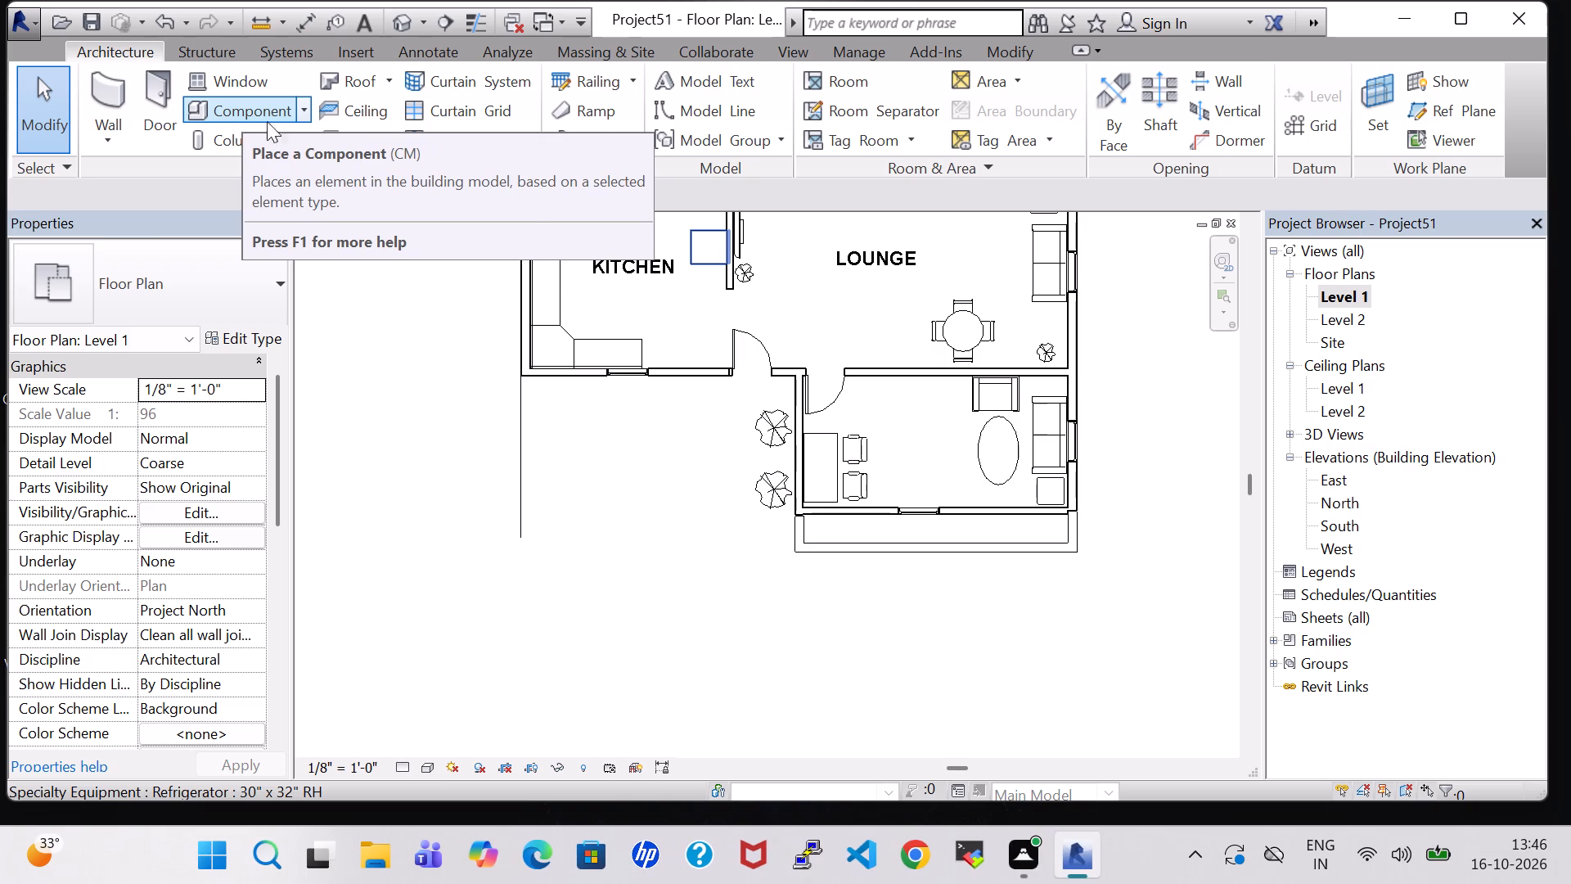
pyautogui.click(747, 273)
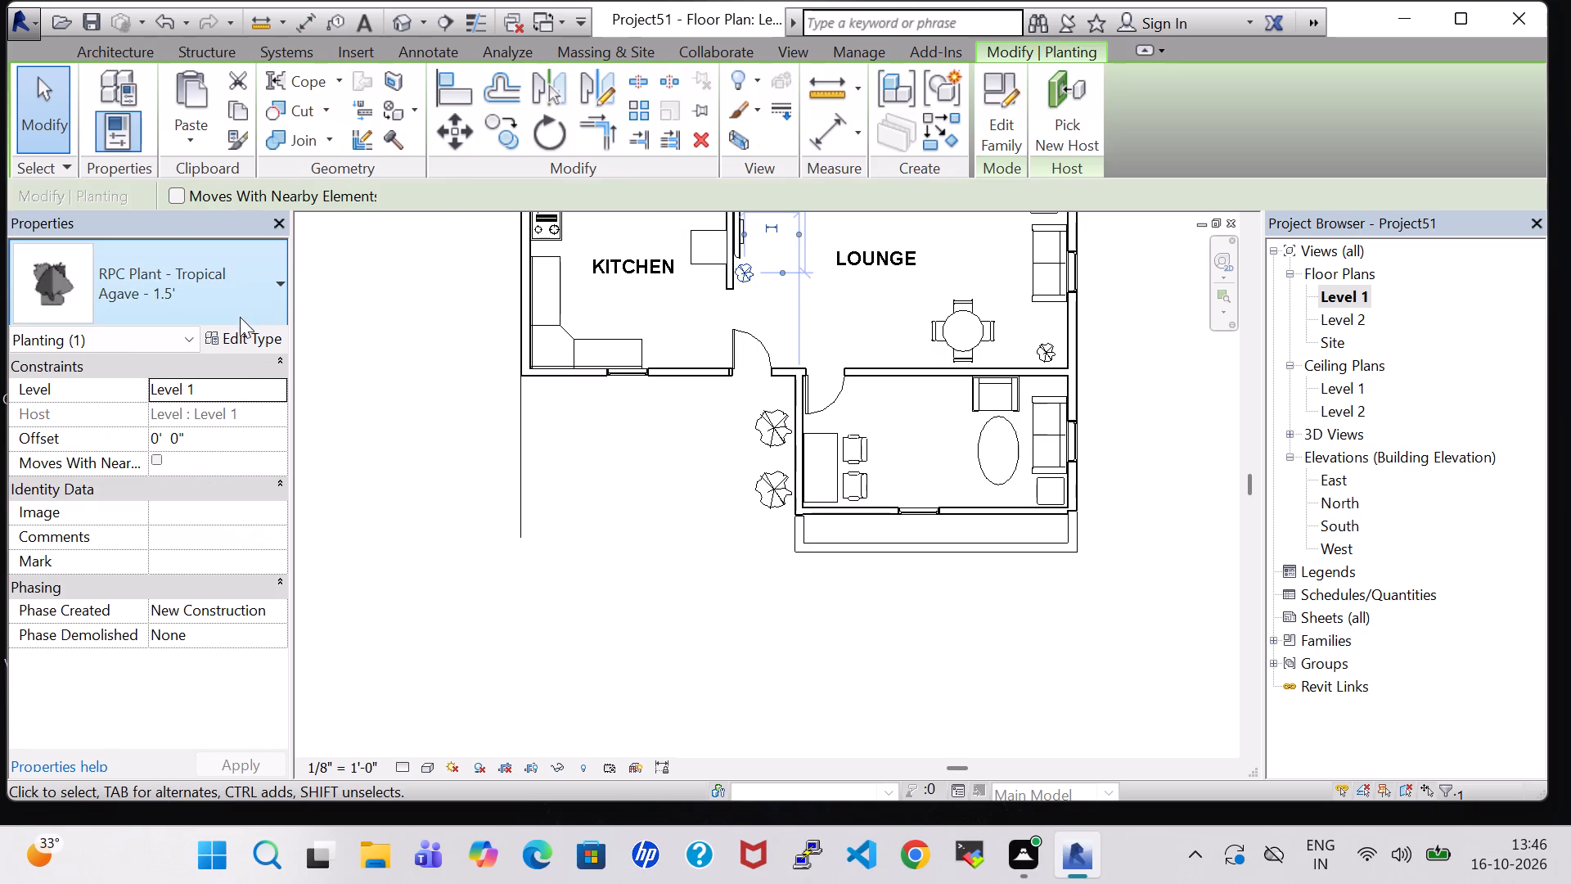
pyautogui.click(240, 299)
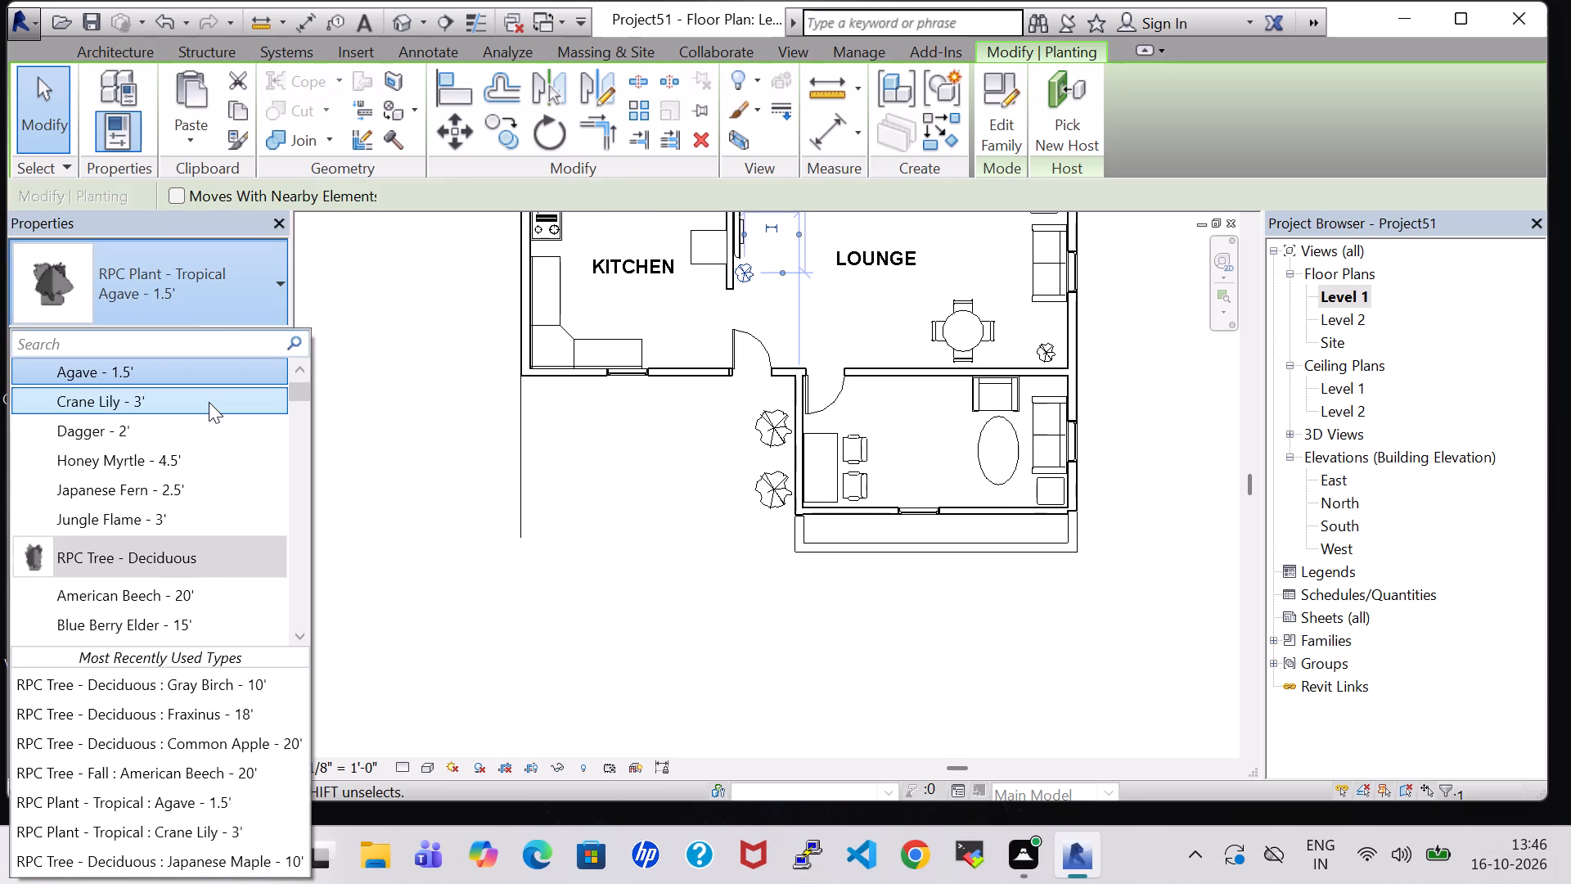
pyautogui.click(139, 433)
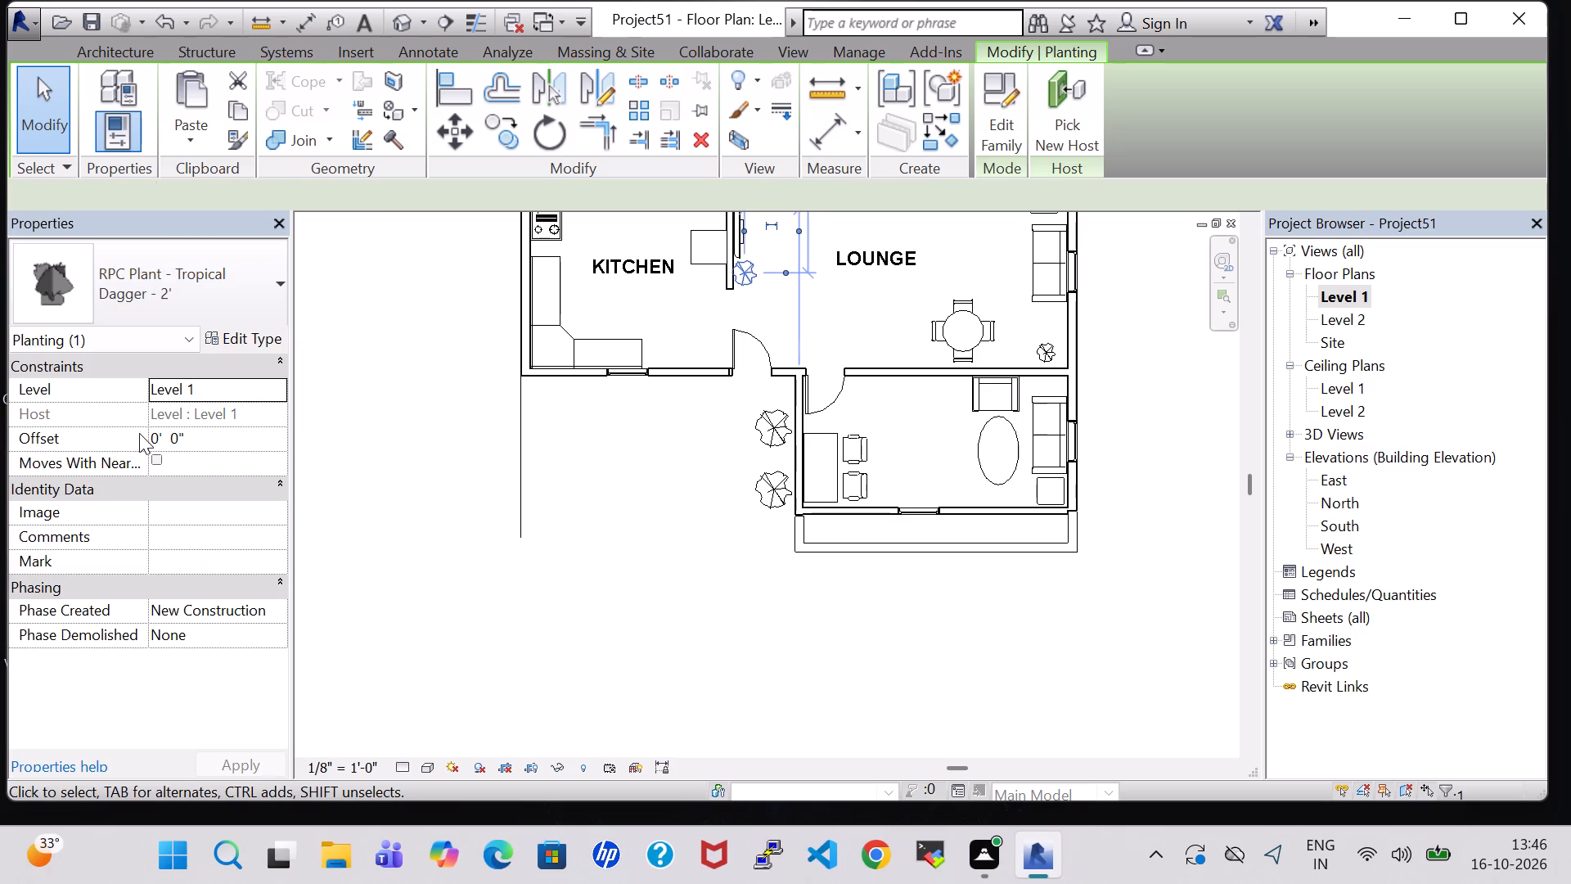
pyautogui.click(573, 490)
pyautogui.moveTo(591, 483); pyautogui.dragTo(562, 623, button='middle')
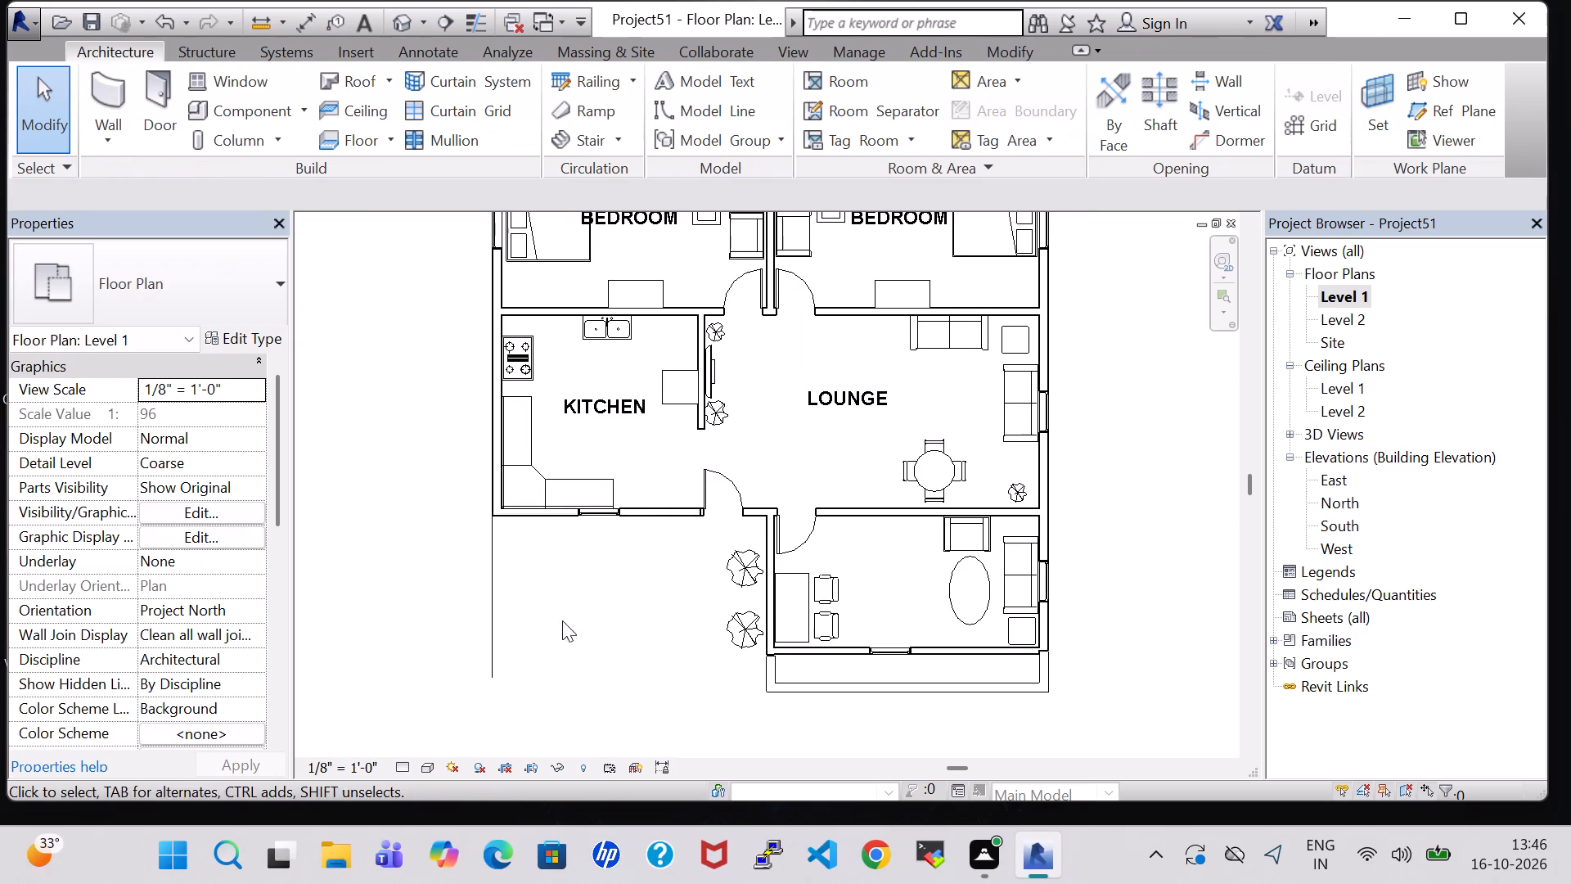
pyautogui.click(717, 336)
pyautogui.click(250, 310)
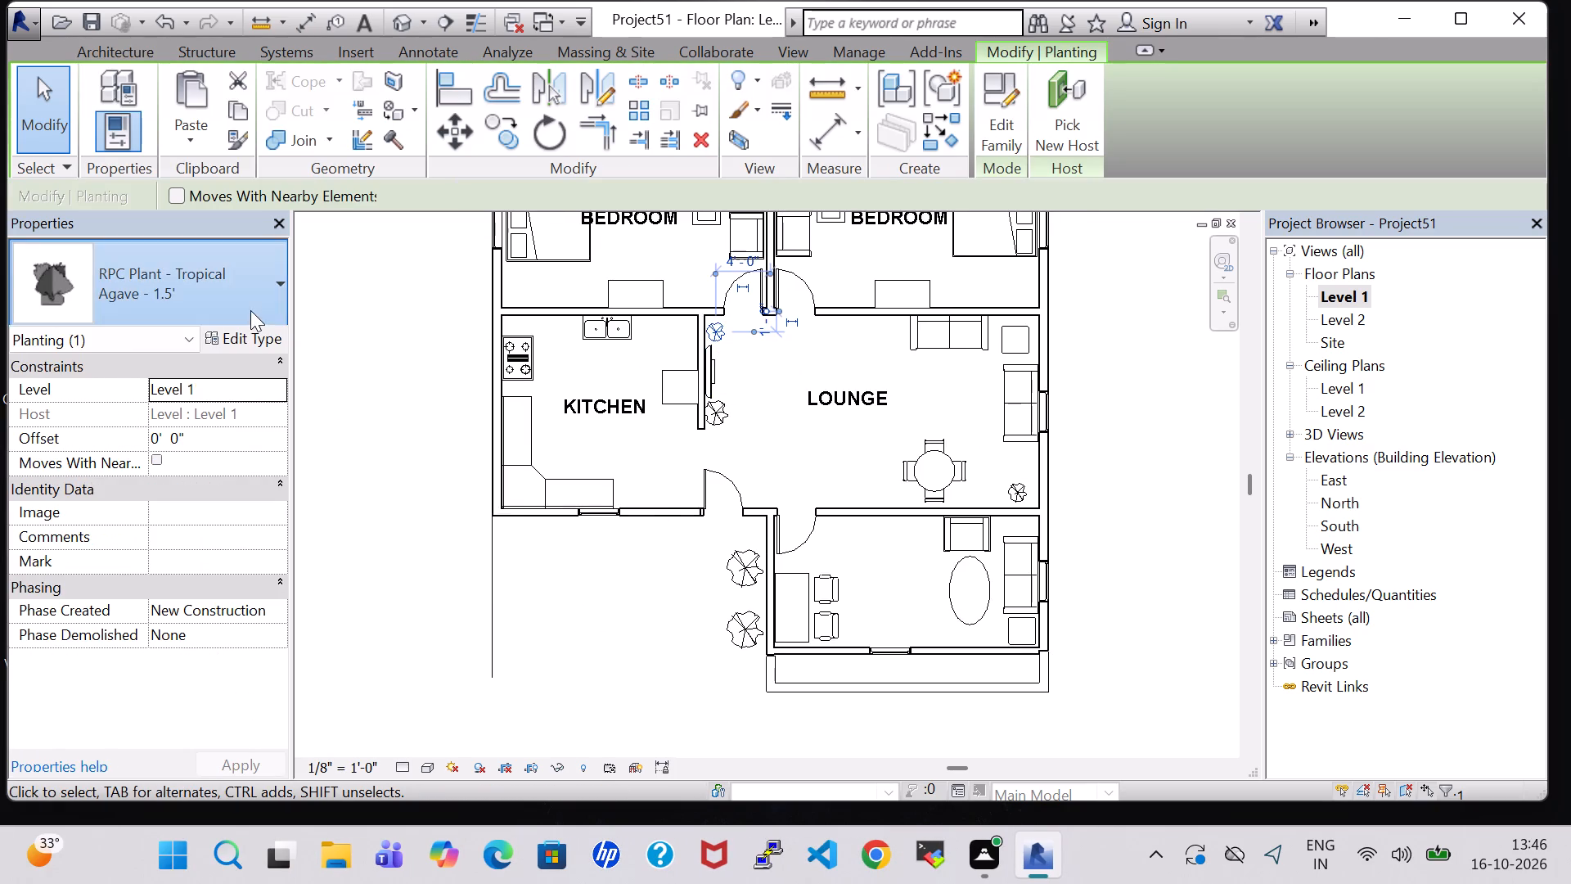
pyautogui.click(188, 432)
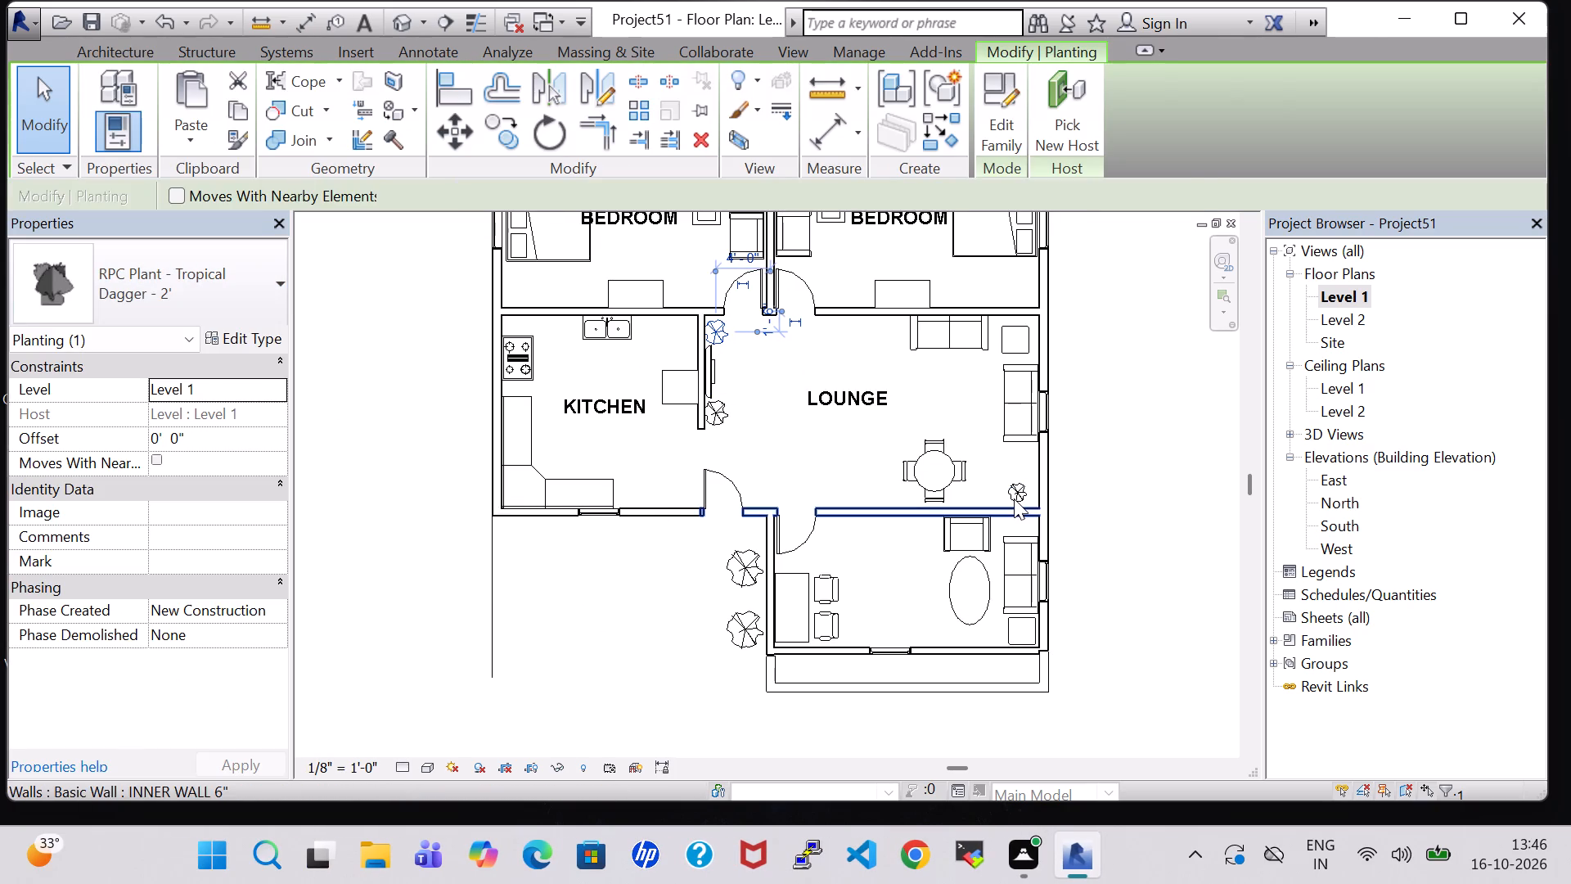
pyautogui.click(1014, 498)
pyautogui.click(1186, 514)
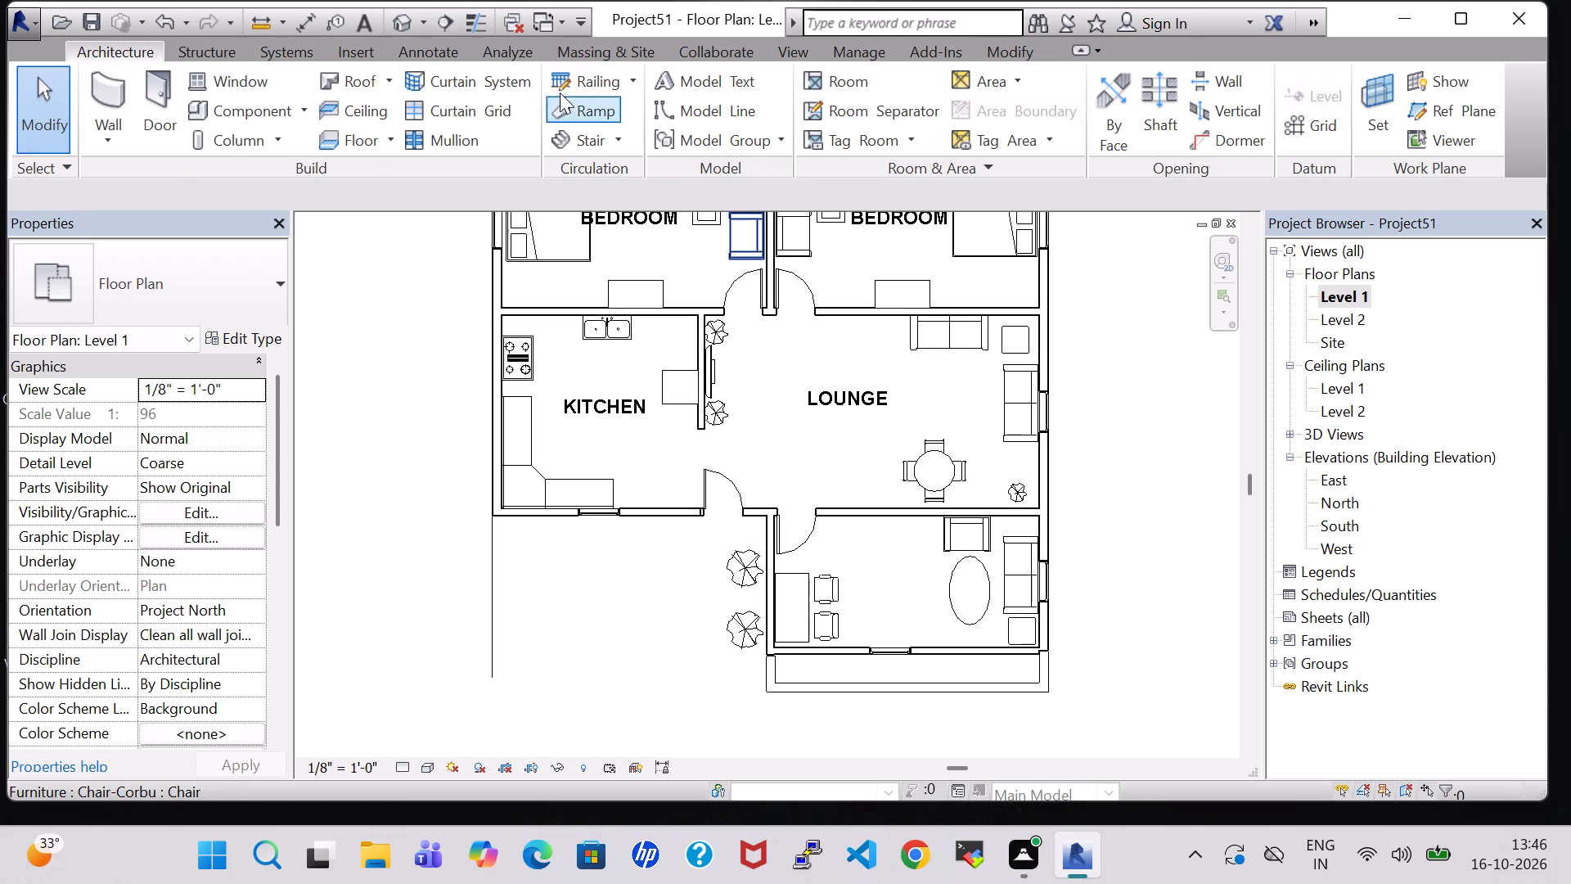
# In the 3D view, change the plant in the lounge's southeast corner to RPC Plant - Tropical, Jungle Flame - 3'.
pyautogui.click(408, 30)
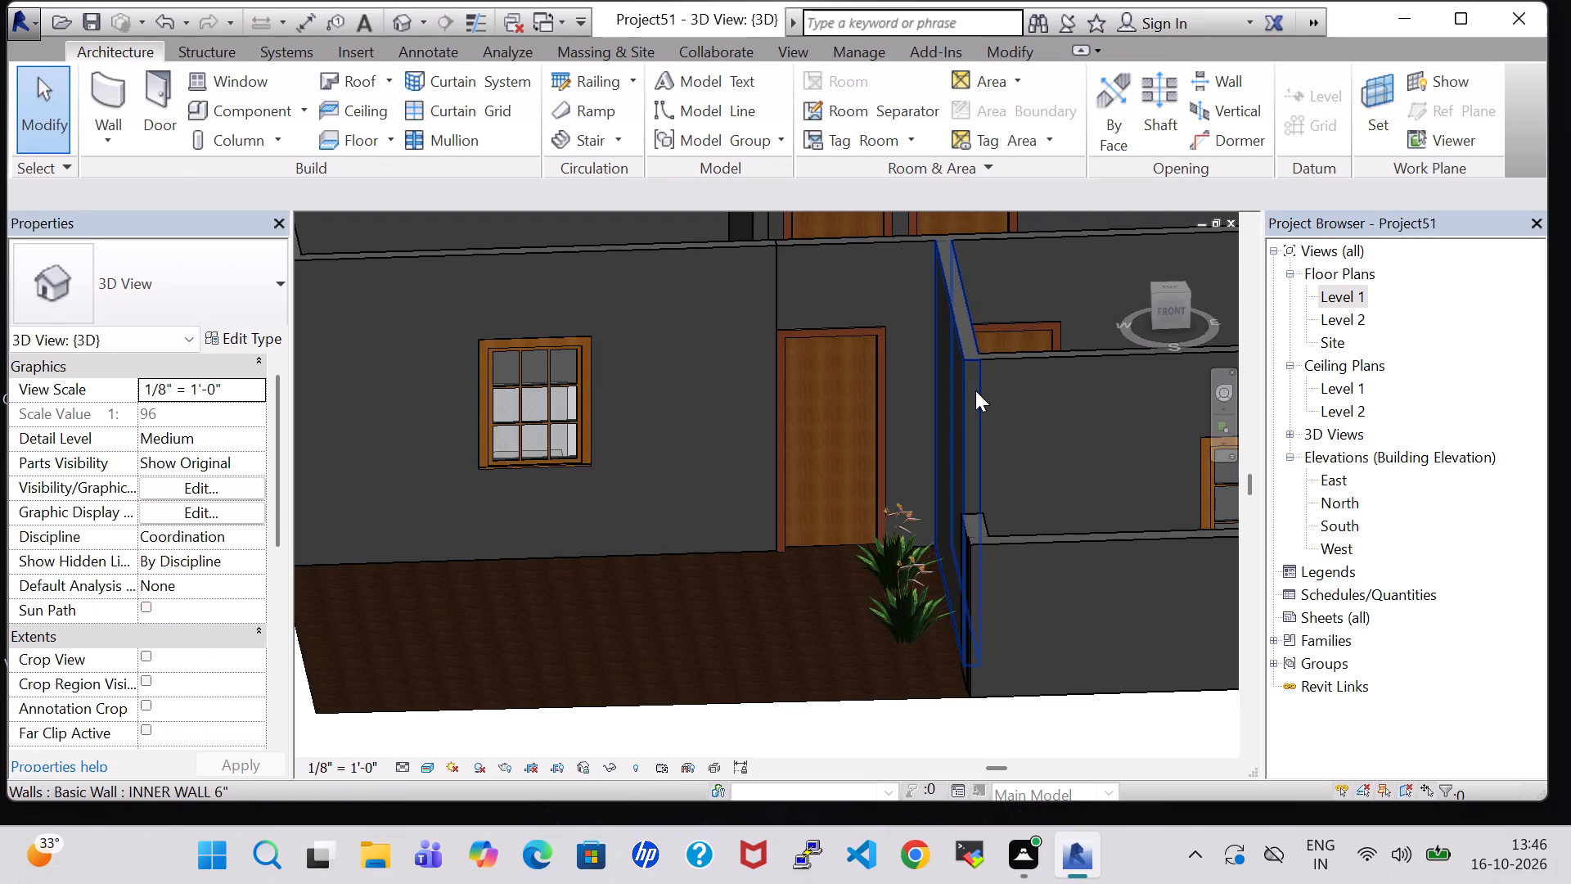
pyautogui.keyDown('shift'); pyautogui.moveTo(997, 339); pyautogui.dragTo(788, 453, button='middle'); pyautogui.keyUp('shift')
pyautogui.keyDown('shift'); pyautogui.scroll(1, 997, 339); pyautogui.keyUp('shift')
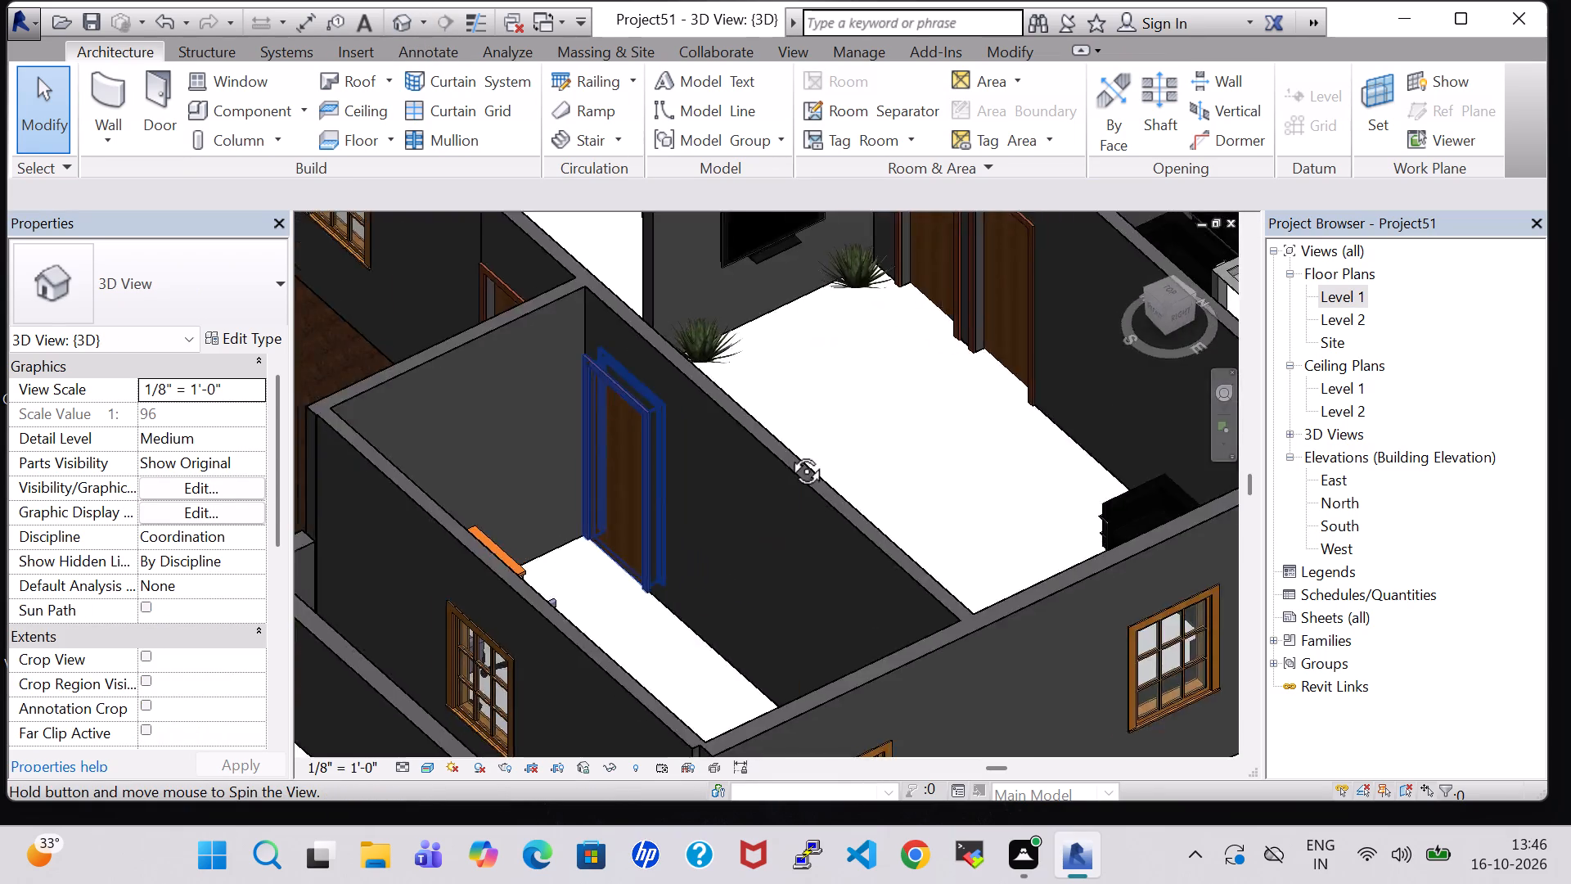
pyautogui.keyDown('shift'); pyautogui.moveTo(788, 453); pyautogui.dragTo(717, 393, button='middle'); pyautogui.keyUp('shift')
pyautogui.keyDown('shift'); pyautogui.middleClick(711, 354); pyautogui.keyUp('shift')
pyautogui.moveTo(785, 359); pyautogui.dragTo(796, 531, button='middle')
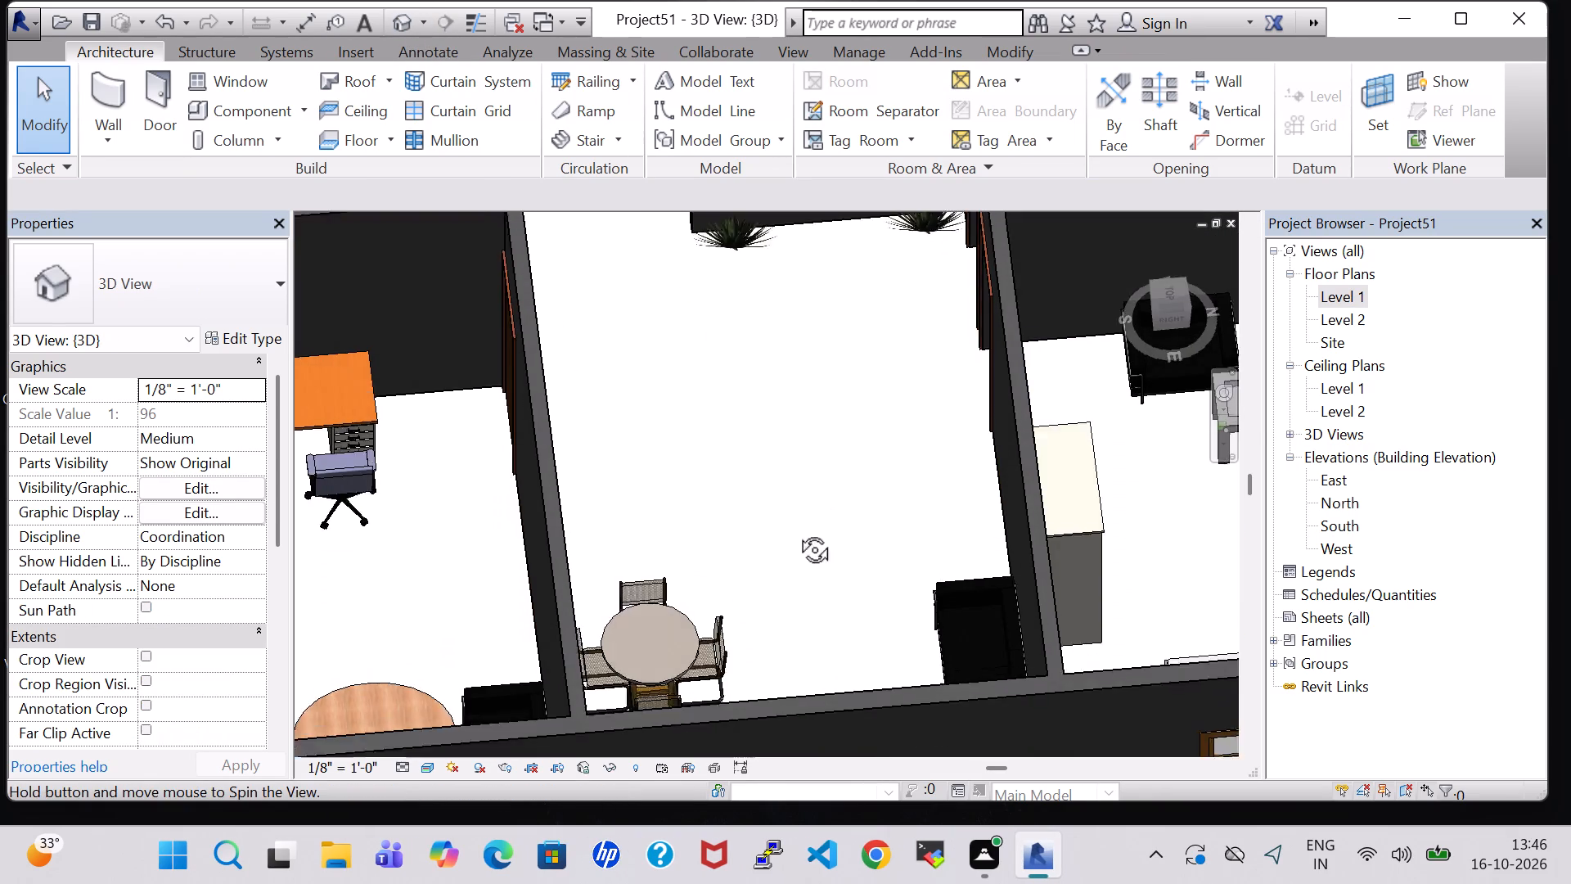
pyautogui.moveTo(796, 531); pyautogui.dragTo(796, 550, button='middle')
pyautogui.moveTo(763, 577); pyautogui.dragTo(736, 277, button='middle')
pyautogui.keyDown('shift'); pyautogui.moveTo(733, 287); pyautogui.dragTo(761, 471, button='middle'); pyautogui.keyUp('shift')
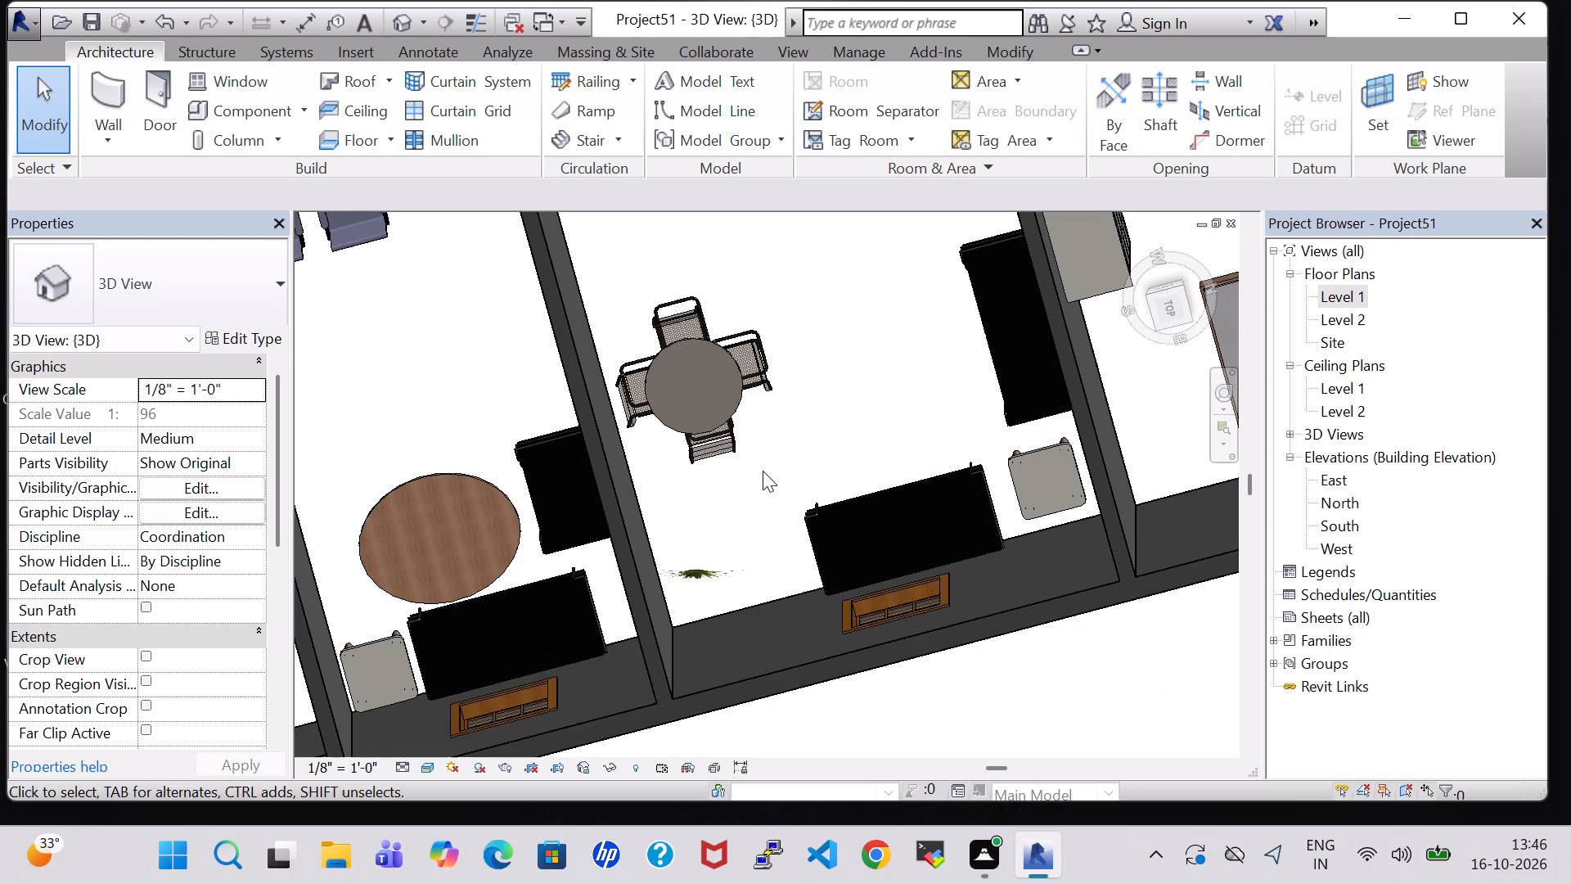
pyautogui.click(693, 583)
pyautogui.click(197, 295)
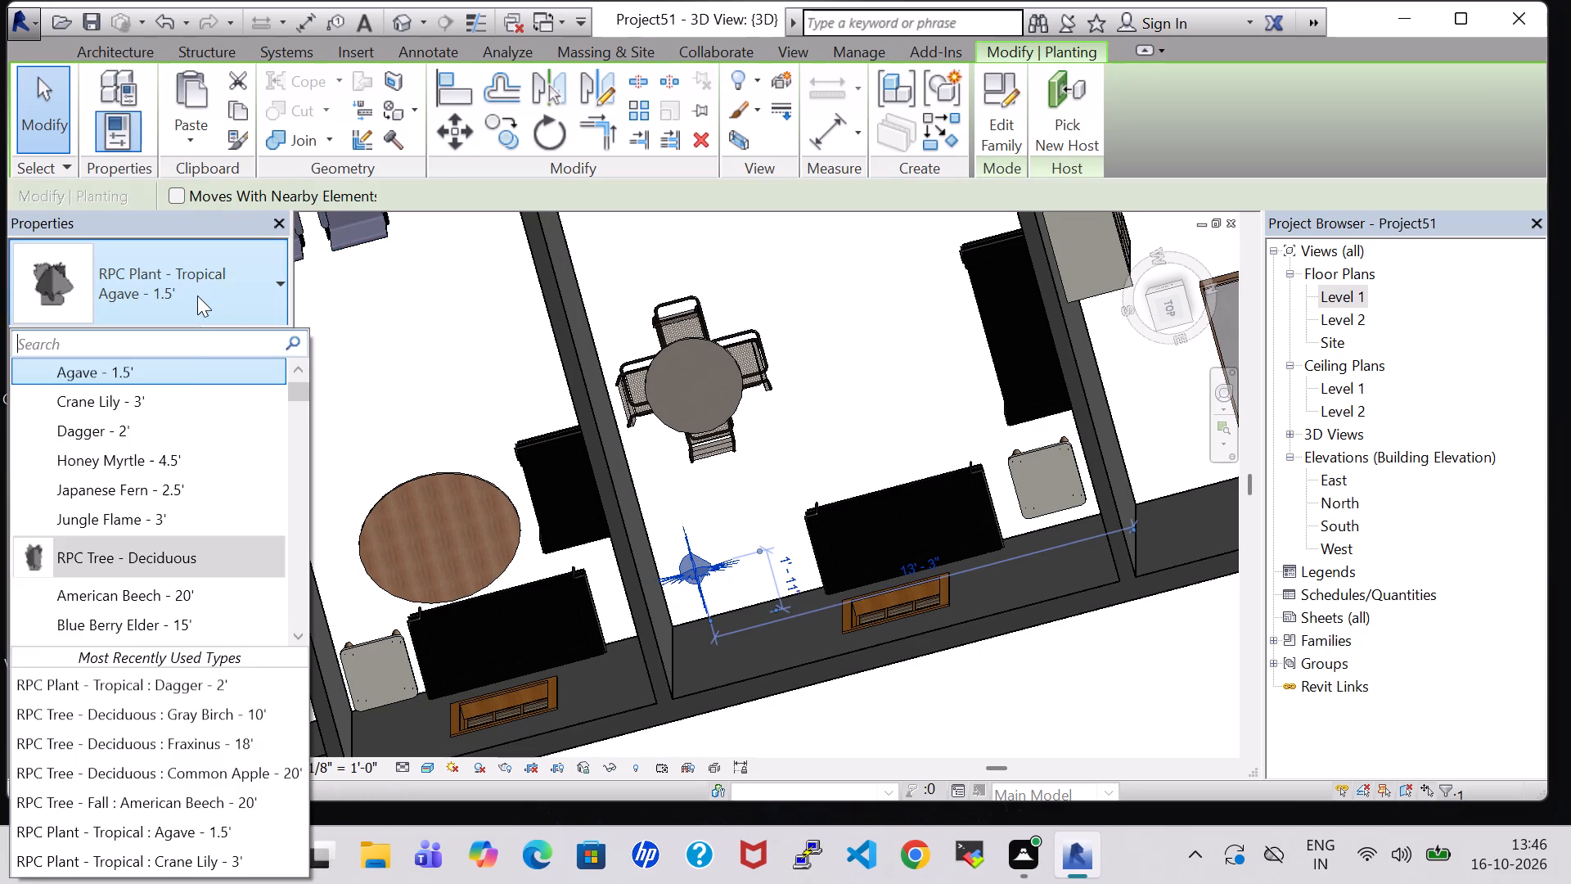
pyautogui.click(177, 512)
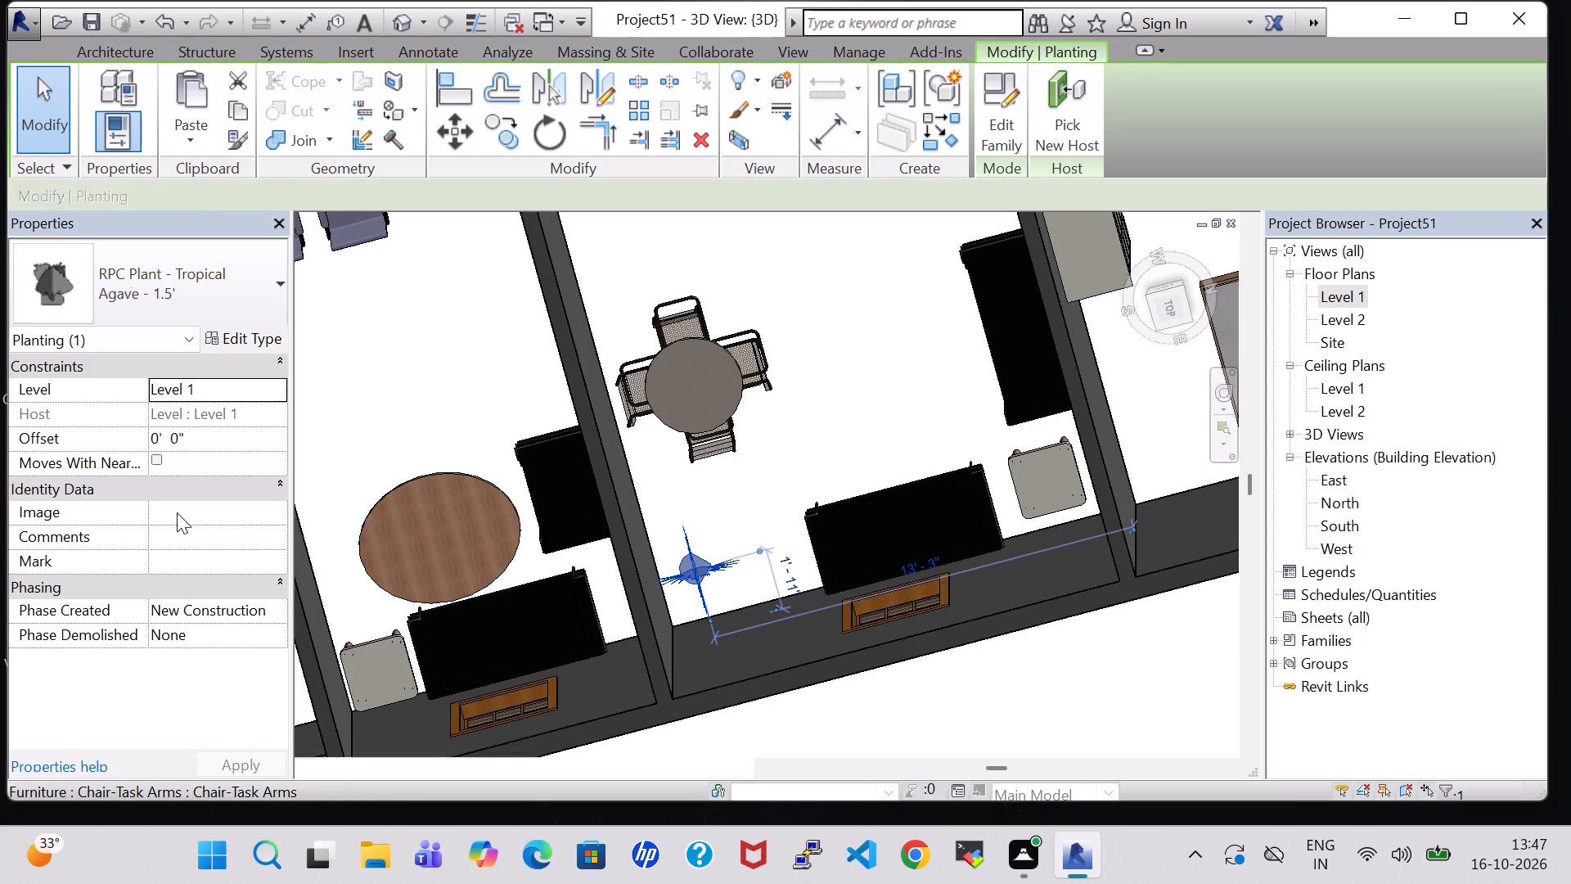
pyautogui.click(889, 390)
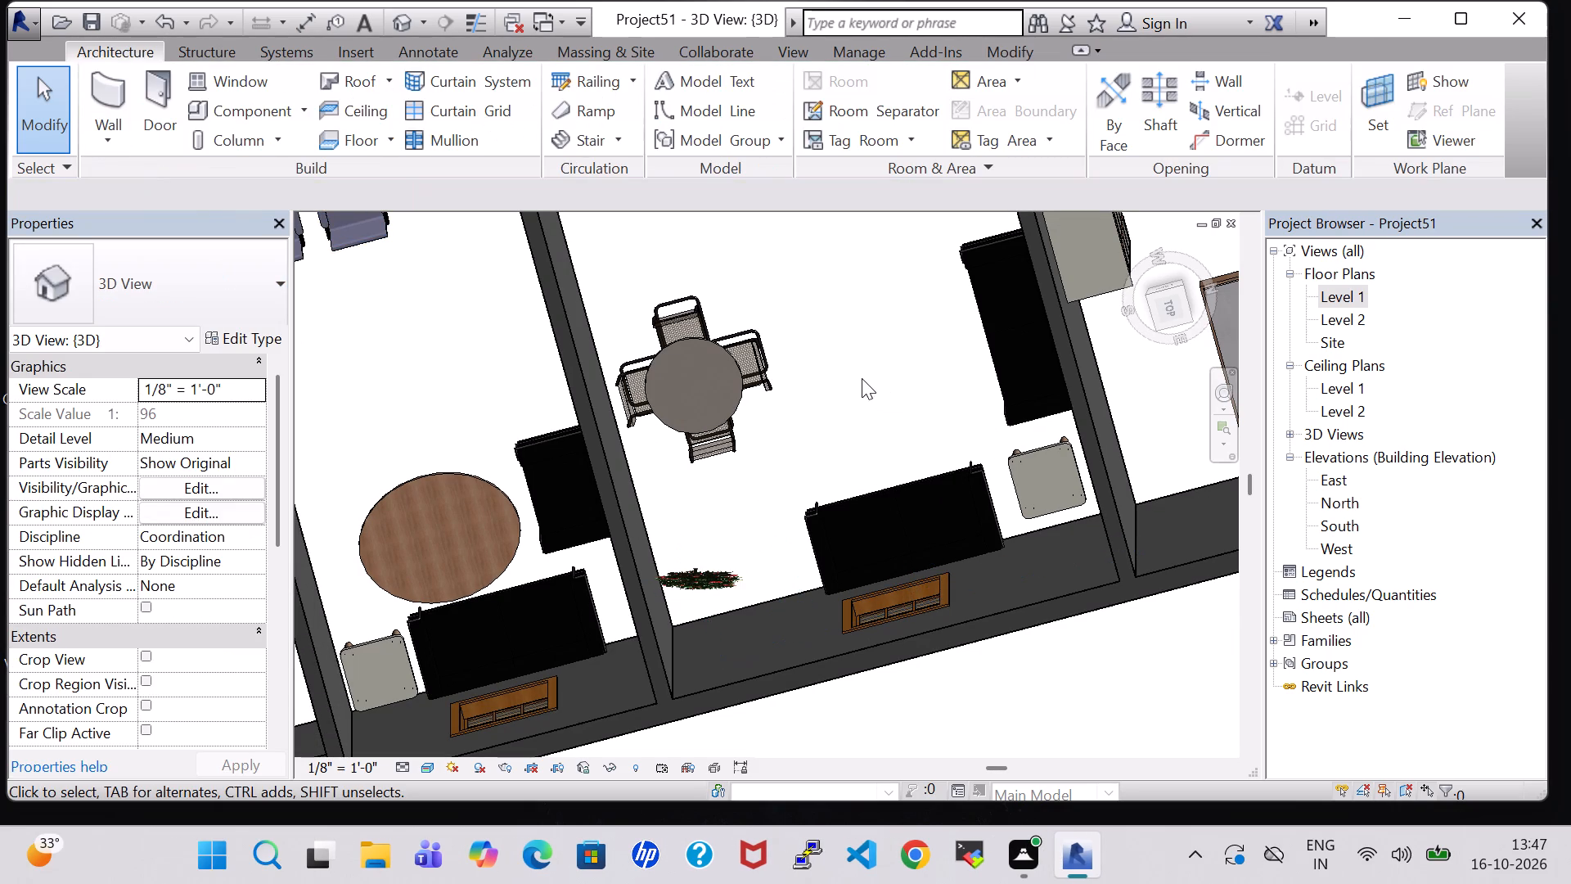
# Examine the lounge plants and the furnishings of the surrounding rooms from several angles in the 3D view.
pyautogui.keyDown('shift'); pyautogui.moveTo(862, 378); pyautogui.dragTo(1079, 404, button='middle'); pyautogui.keyUp('shift')
pyautogui.keyDown('shift'); pyautogui.moveTo(1001, 256); pyautogui.dragTo(1155, 404, button='middle'); pyautogui.keyUp('shift')
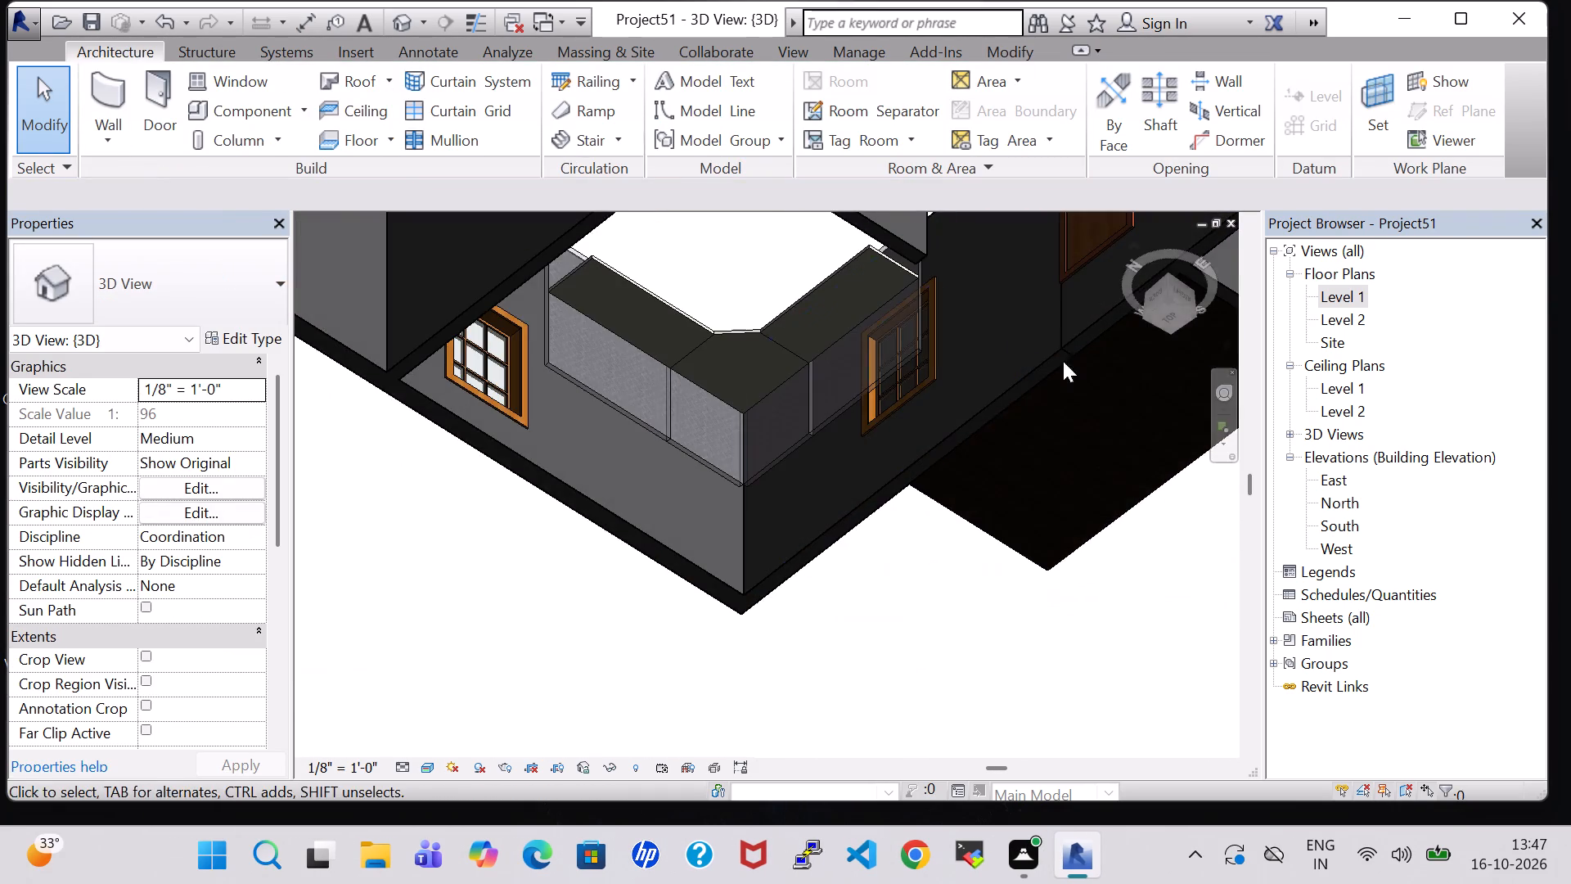
pyautogui.moveTo(996, 336); pyautogui.dragTo(1074, 805, button='middle')
pyautogui.keyDown('shift'); pyautogui.moveTo(1092, 495); pyautogui.dragTo(990, 485, button='middle'); pyautogui.keyUp('shift')
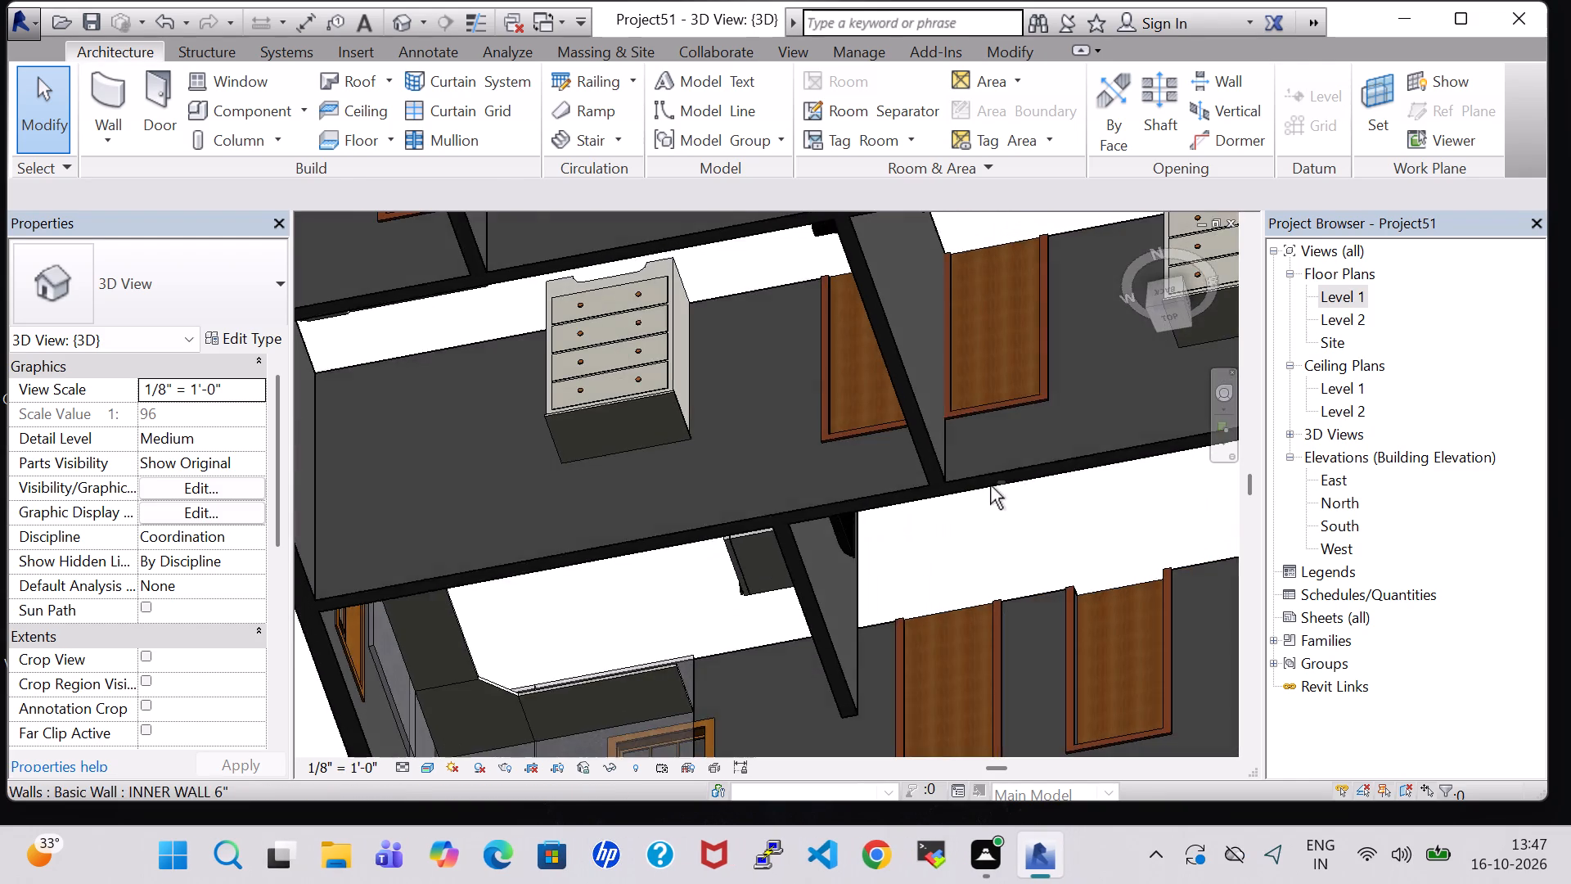
pyautogui.keyDown('shift'); pyautogui.moveTo(993, 485); pyautogui.dragTo(1112, 515, button='middle'); pyautogui.keyUp('shift')
pyautogui.moveTo(1119, 370); pyautogui.dragTo(537, 457, button='middle')
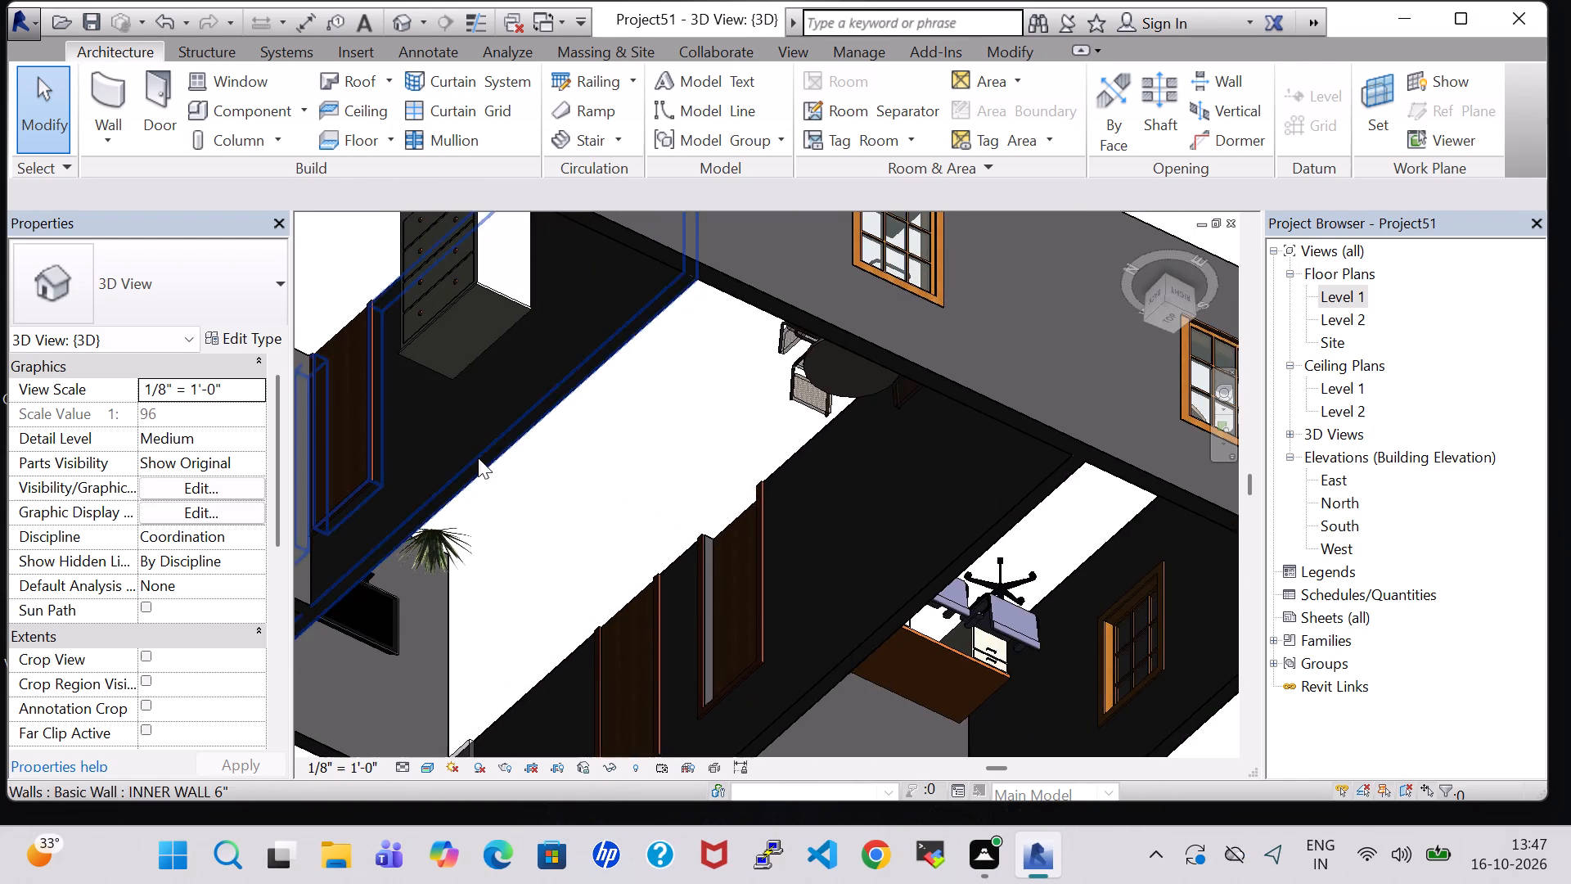
pyautogui.keyDown('shift'); pyautogui.moveTo(547, 479); pyautogui.dragTo(634, 491, button='middle'); pyautogui.keyUp('shift')
pyautogui.middleClick(630, 394)
pyautogui.moveTo(630, 454); pyautogui.dragTo(645, 338, button='middle')
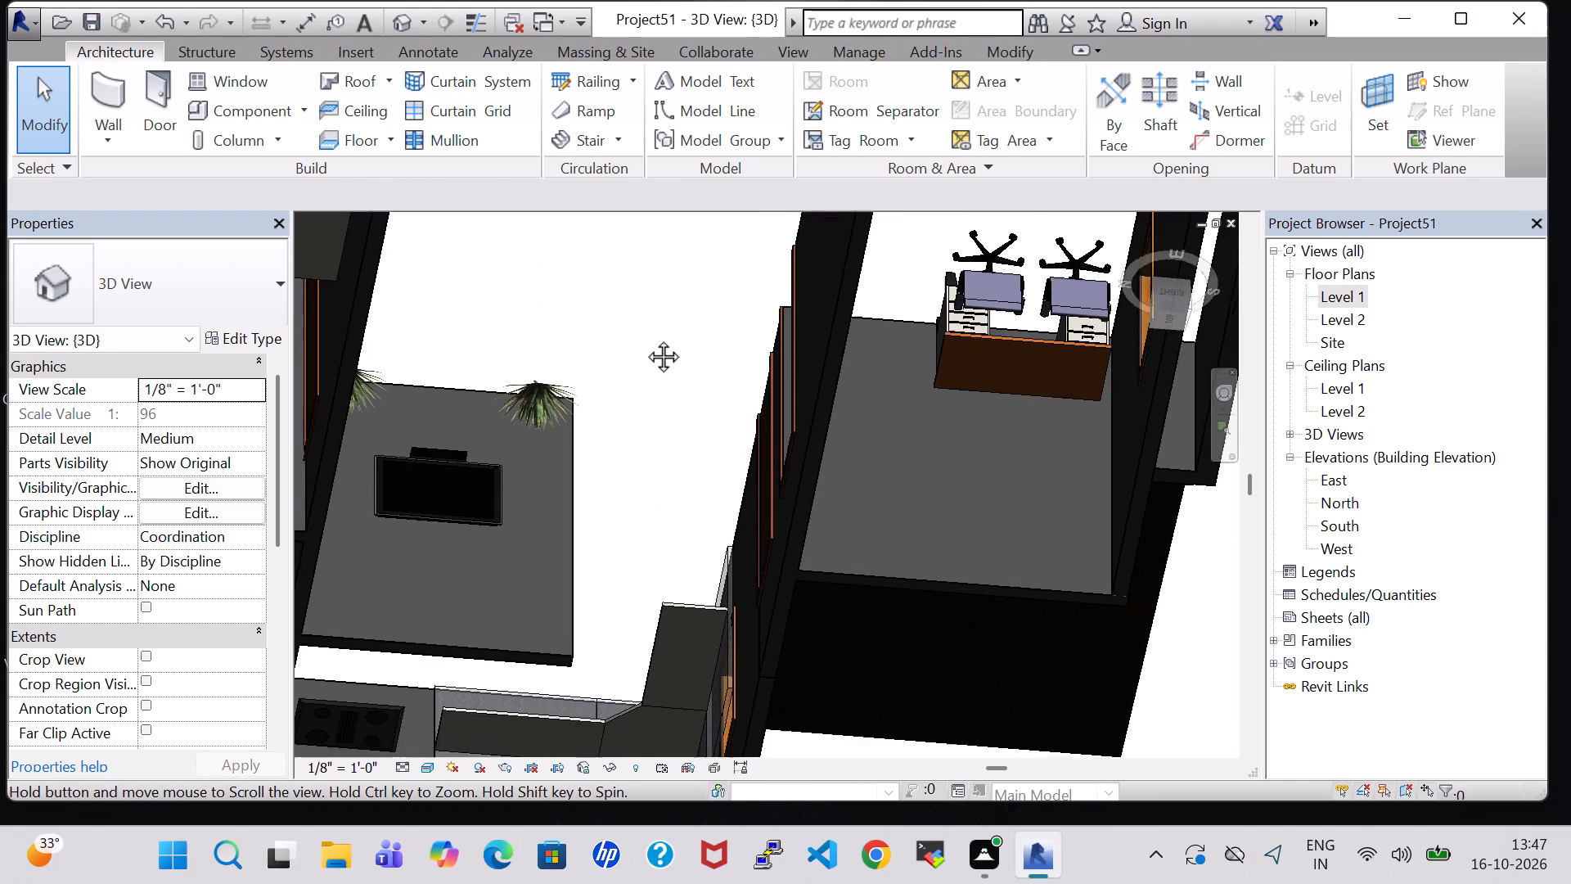
pyautogui.moveTo(645, 338); pyautogui.dragTo(648, 320, button='middle')
pyautogui.moveTo(648, 319); pyautogui.dragTo(579, 645, button='middle')
pyautogui.moveTo(593, 602); pyautogui.dragTo(615, 505, button='middle')
pyautogui.keyDown('shift'); pyautogui.scroll(1, 593, 602); pyautogui.keyUp('shift')
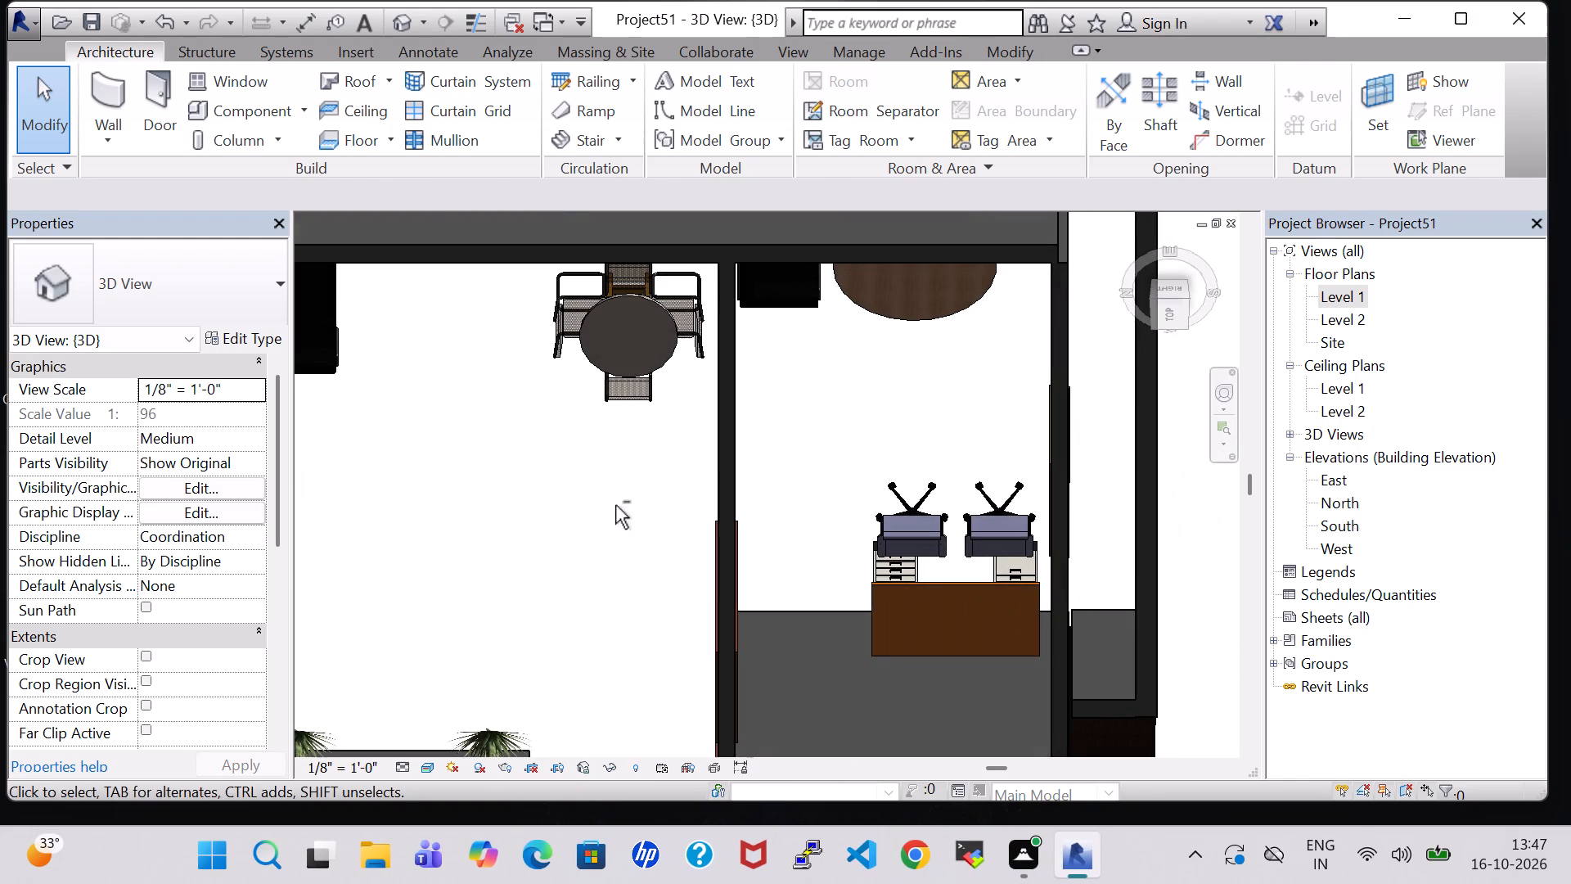
pyautogui.moveTo(520, 545); pyautogui.dragTo(560, 415, button='middle')
pyautogui.moveTo(604, 580); pyautogui.dragTo(628, 438, button='middle')
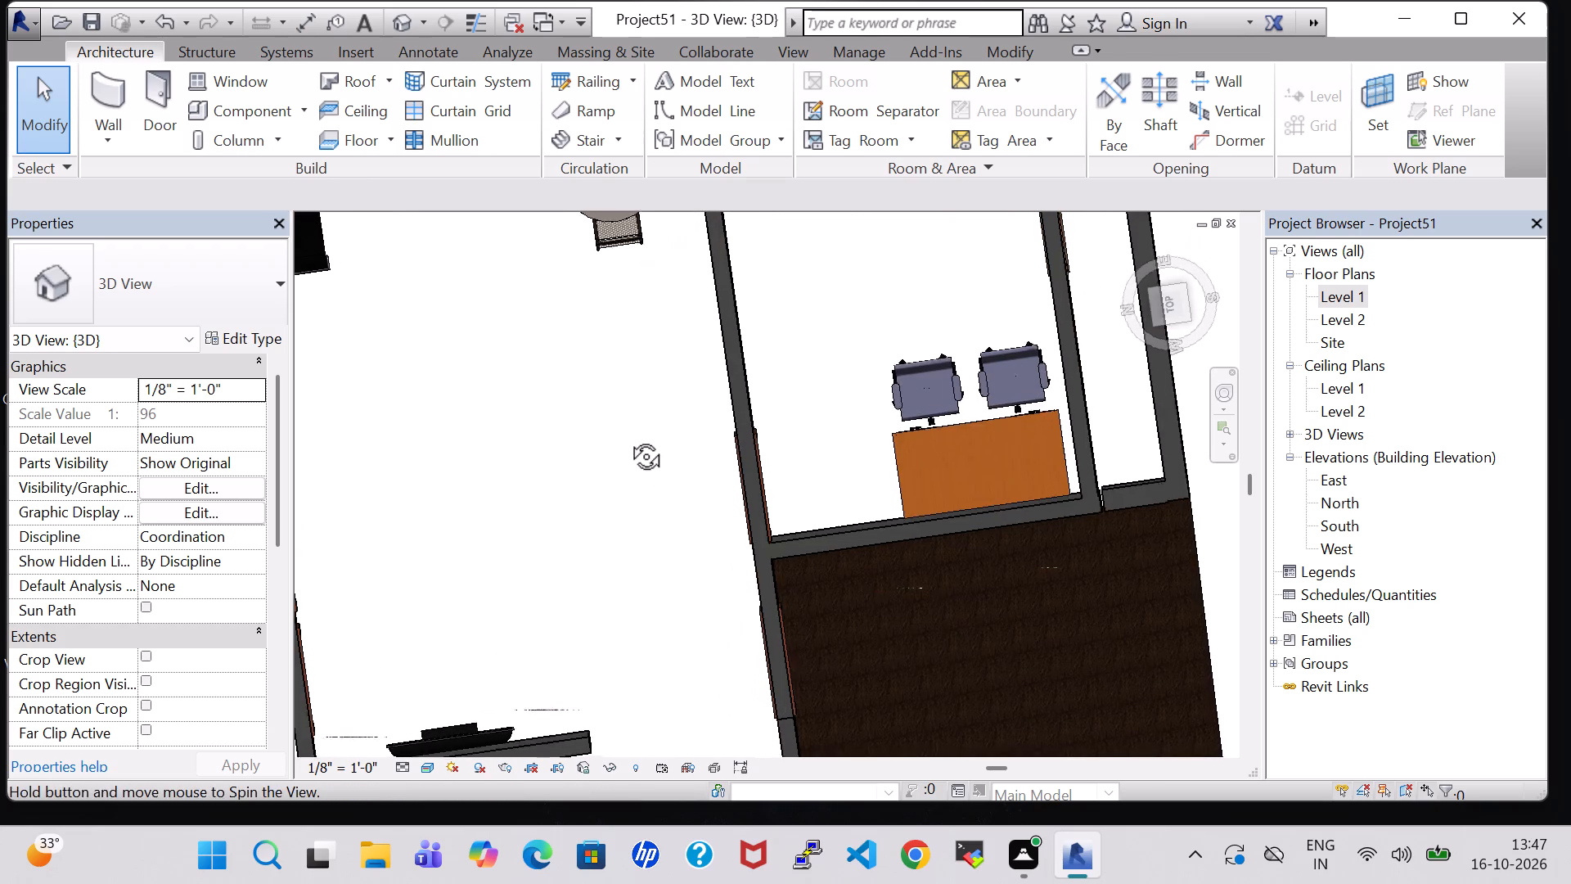
pyautogui.moveTo(628, 438); pyautogui.dragTo(628, 437, button='middle')
pyautogui.moveTo(636, 456); pyautogui.dragTo(632, 688, button='middle')
pyautogui.moveTo(565, 282); pyautogui.dragTo(592, 439, button='middle')
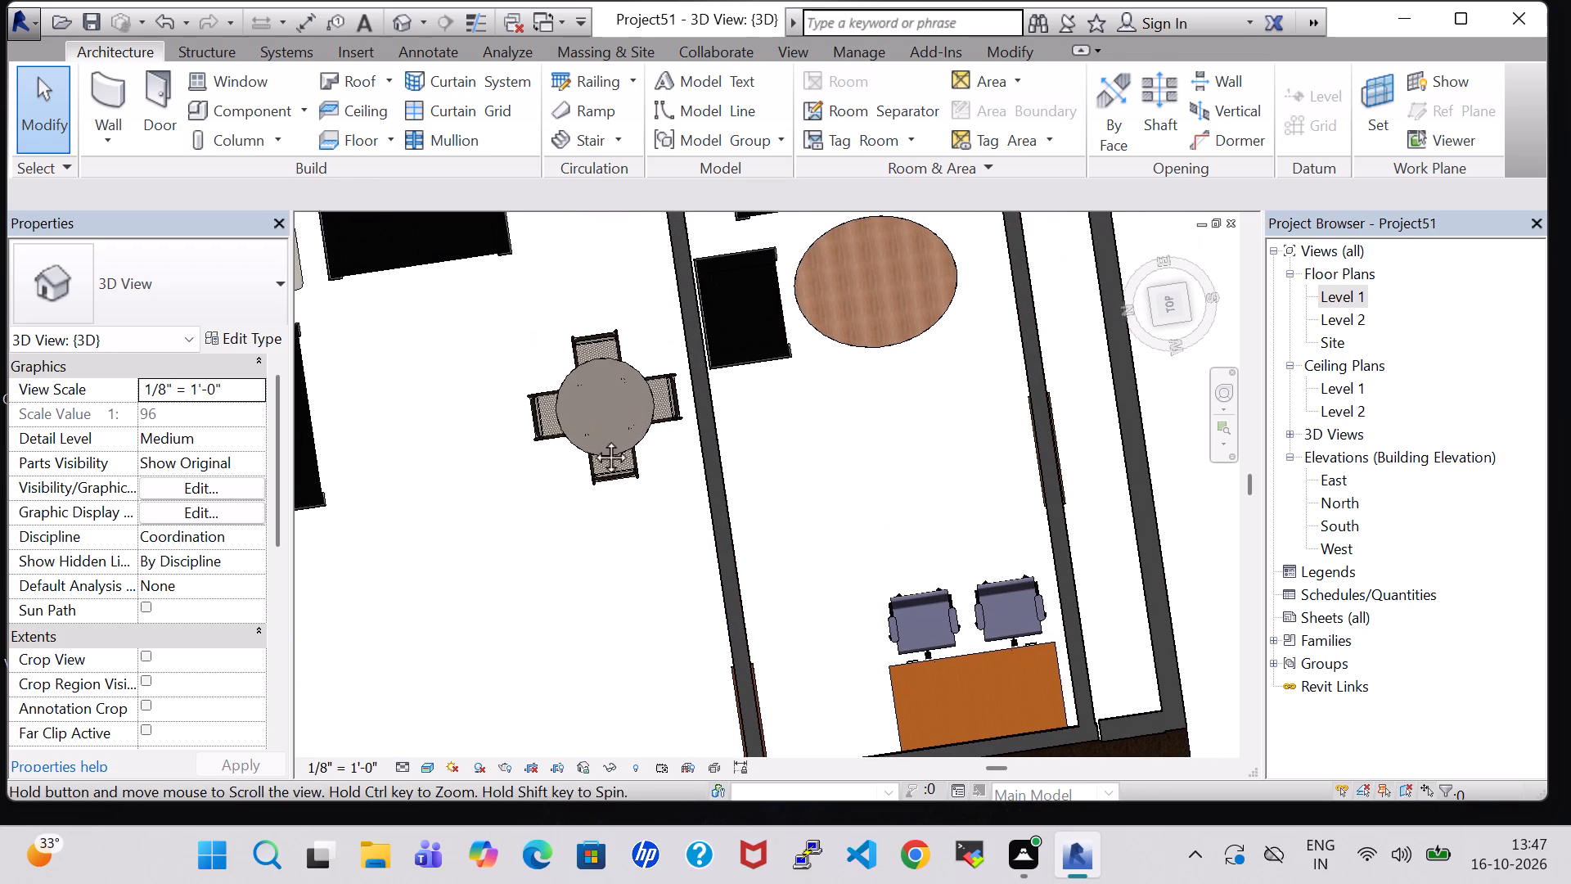
pyautogui.moveTo(592, 439); pyautogui.dragTo(595, 514, button='middle')
pyautogui.moveTo(516, 575); pyautogui.dragTo(519, 373, button='middle')
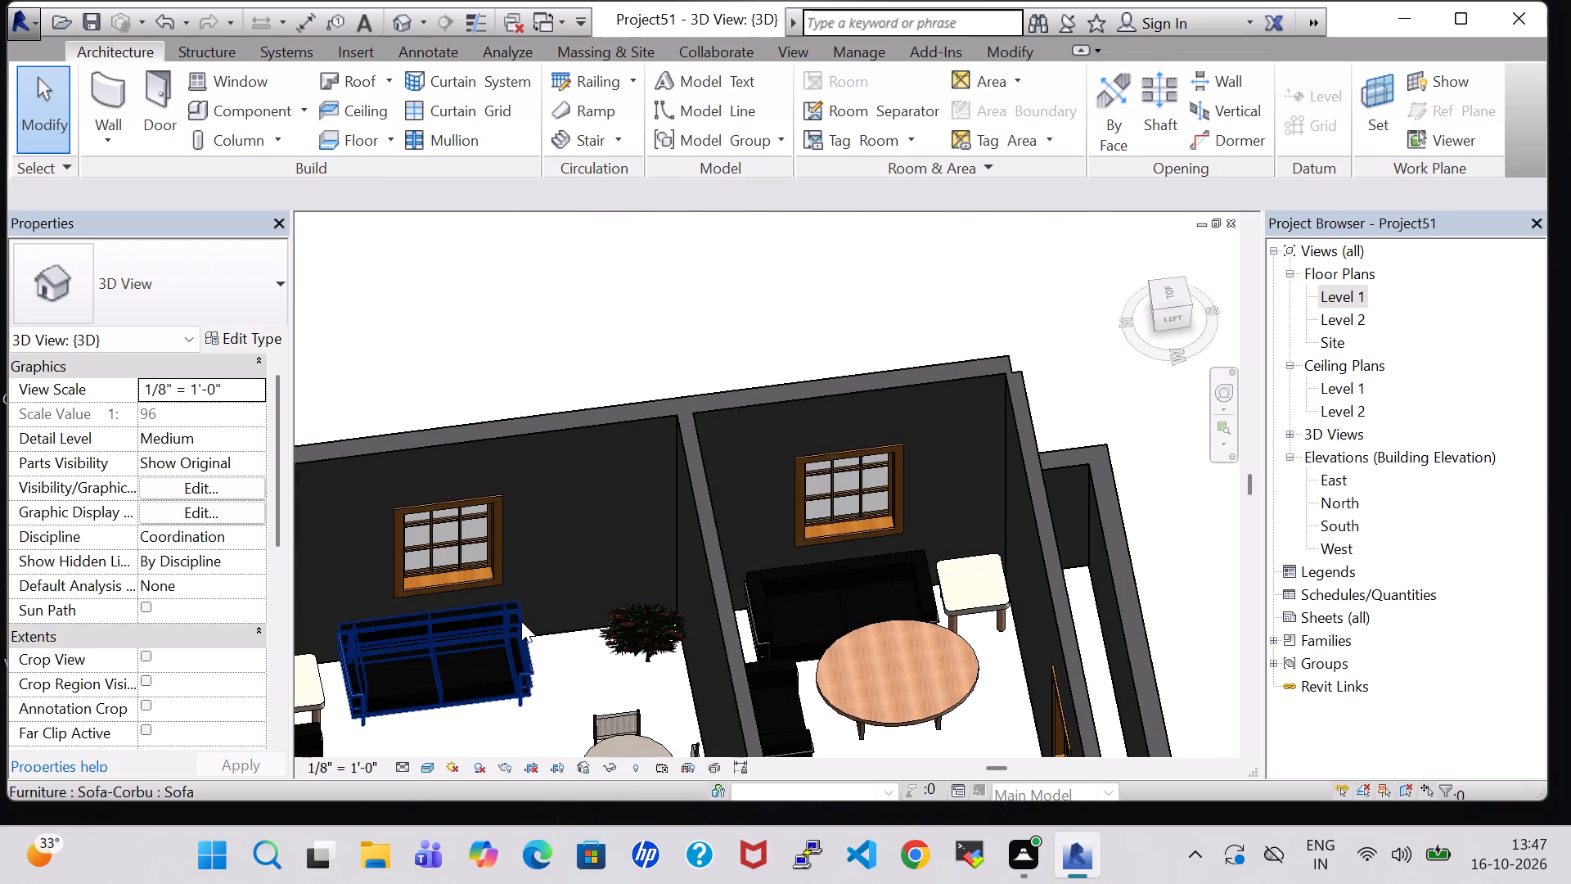
pyautogui.scroll(4, 588, 663)
pyautogui.keyDown('shift'); pyautogui.moveTo(581, 706); pyautogui.dragTo(583, 650, button='middle'); pyautogui.keyUp('shift')
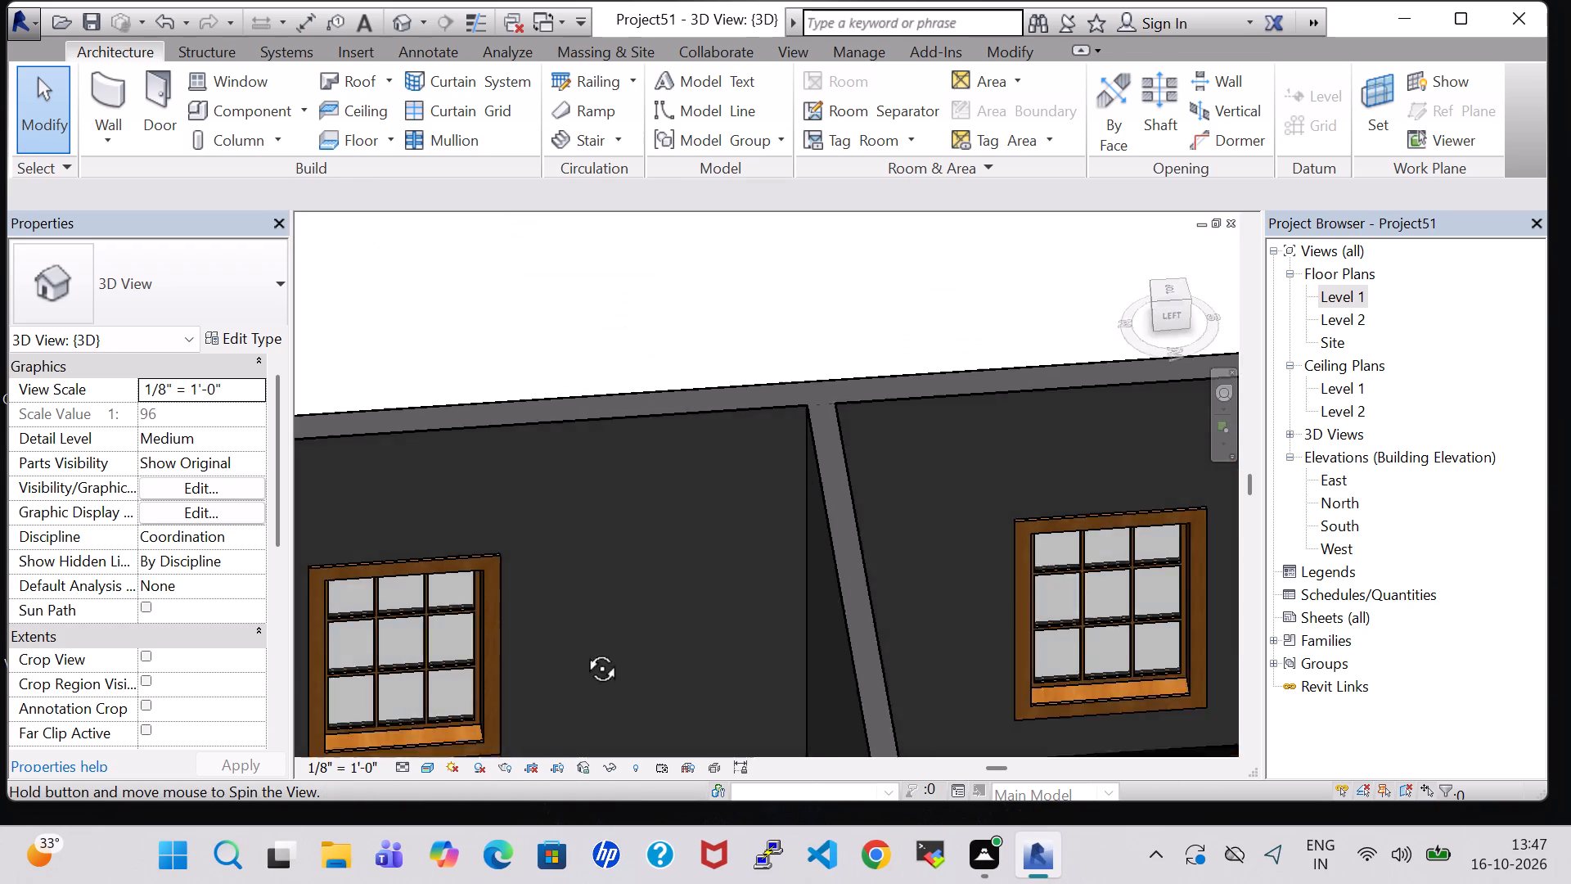
pyautogui.keyDown('shift'); pyautogui.moveTo(583, 650); pyautogui.dragTo(591, 691, button='middle'); pyautogui.keyUp('shift')
# In the Level 1 floor plan, check the types of the open area's northwest plant and the southern plant outside beside the office.
pyautogui.doubleClick(1339, 294)
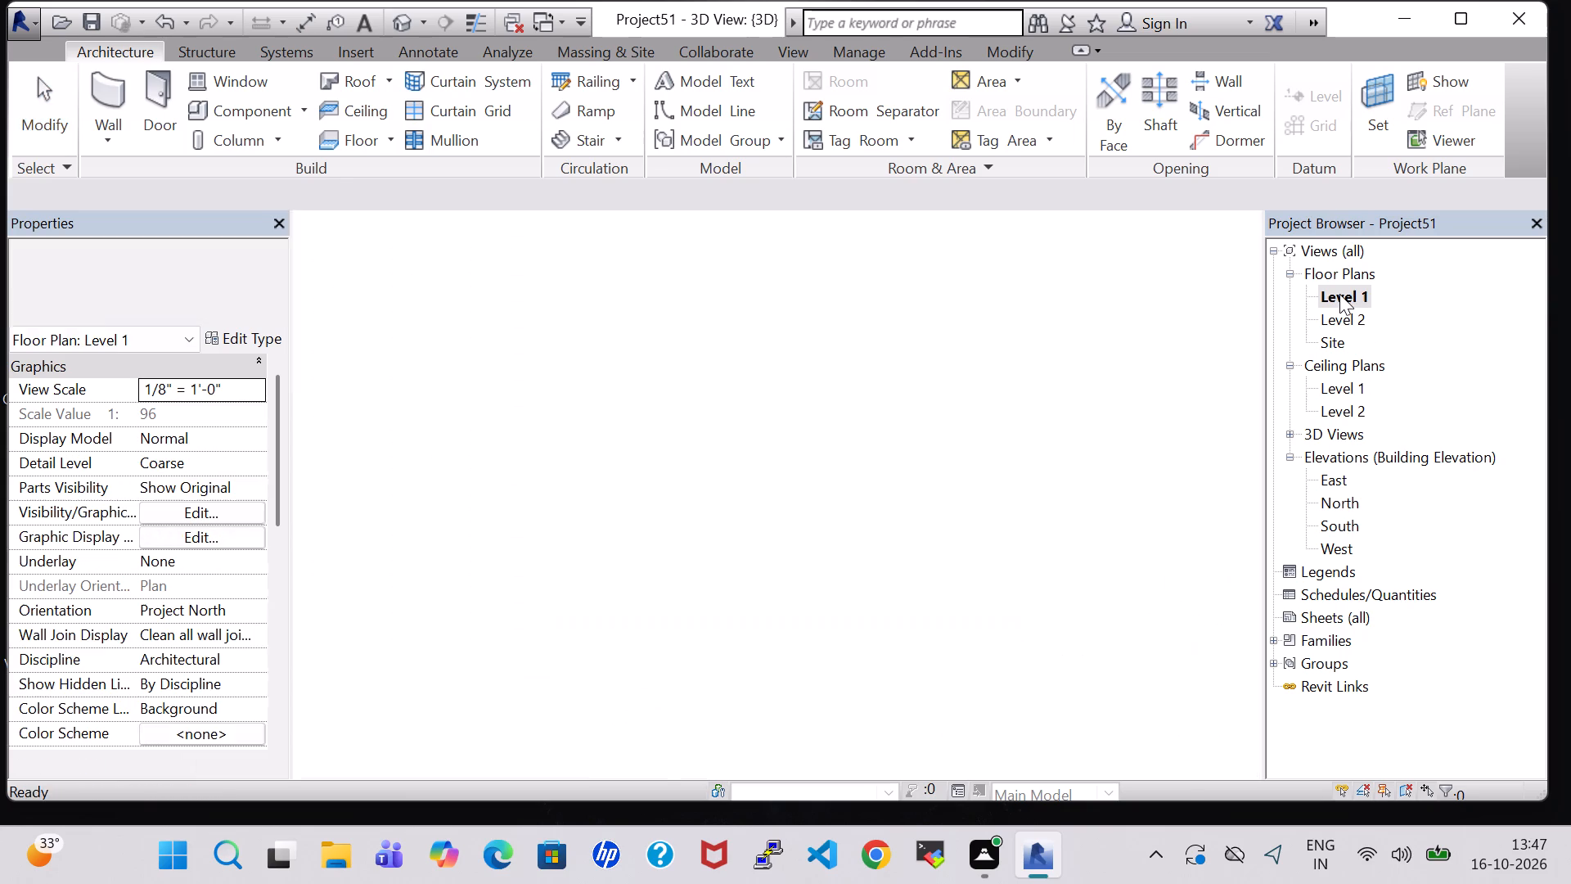
pyautogui.scroll(-2, 773, 428)
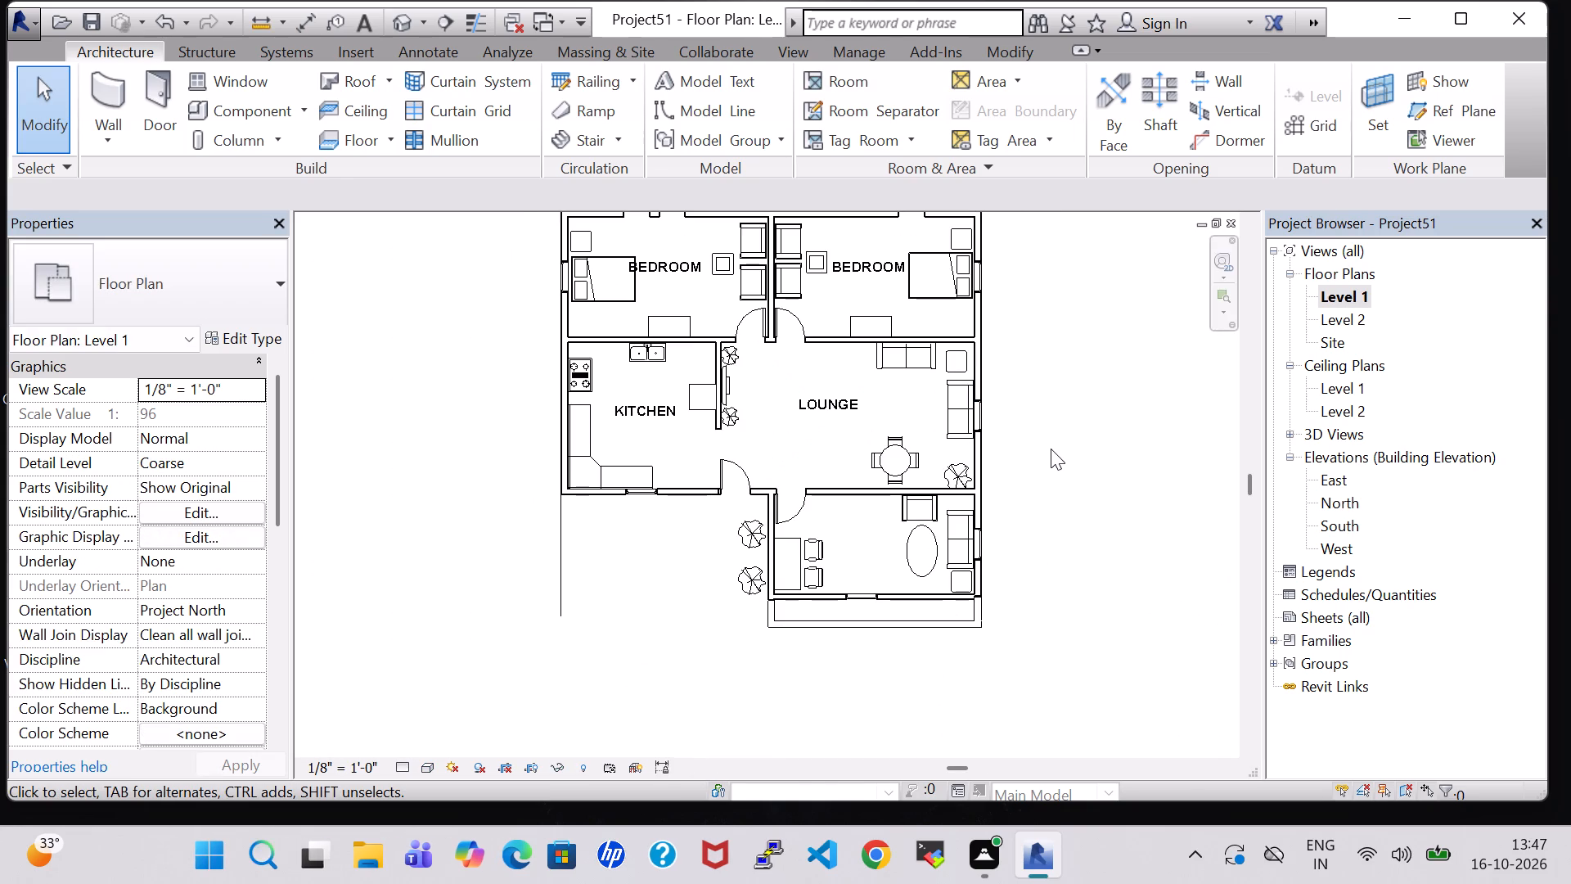
pyautogui.click(1051, 449)
pyautogui.scroll(-1, 1051, 449)
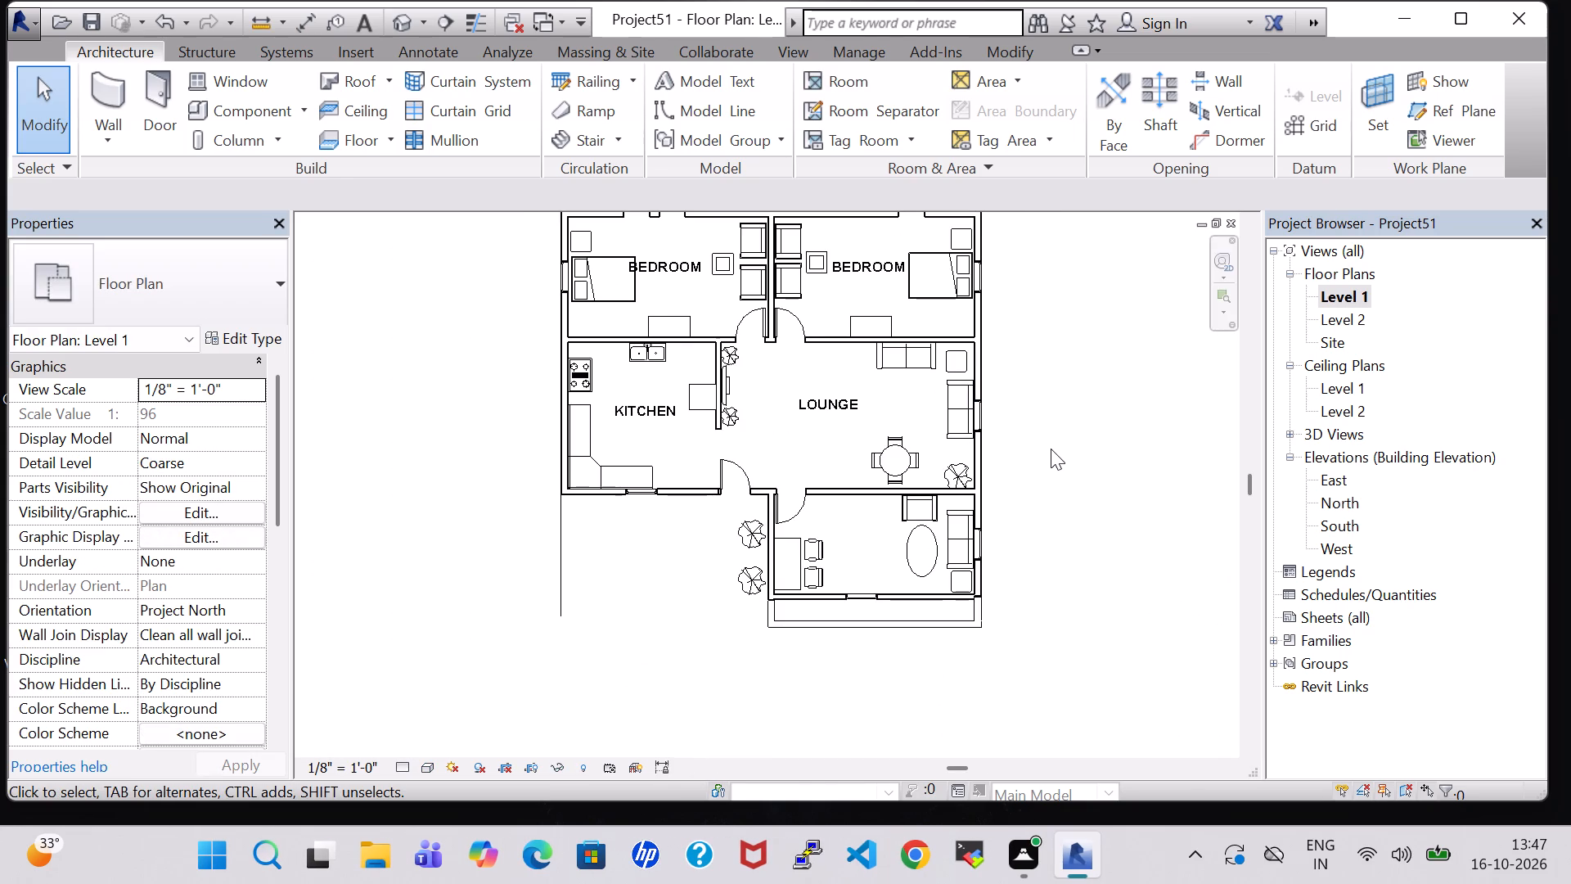
pyautogui.moveTo(1051, 449); pyautogui.dragTo(1051, 593, button='middle')
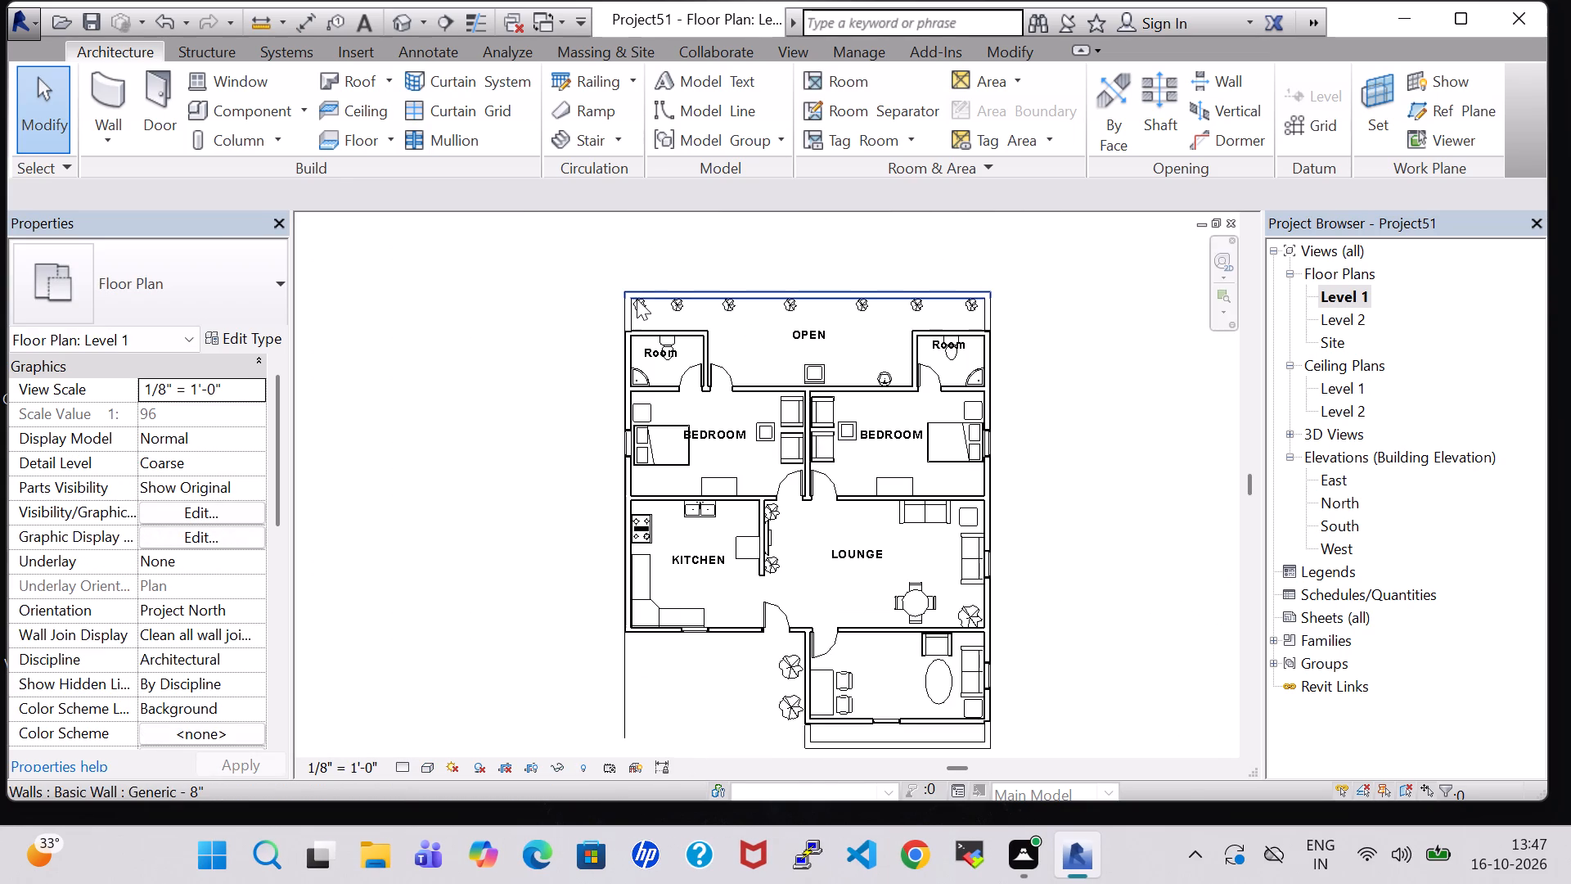
pyautogui.click(643, 309)
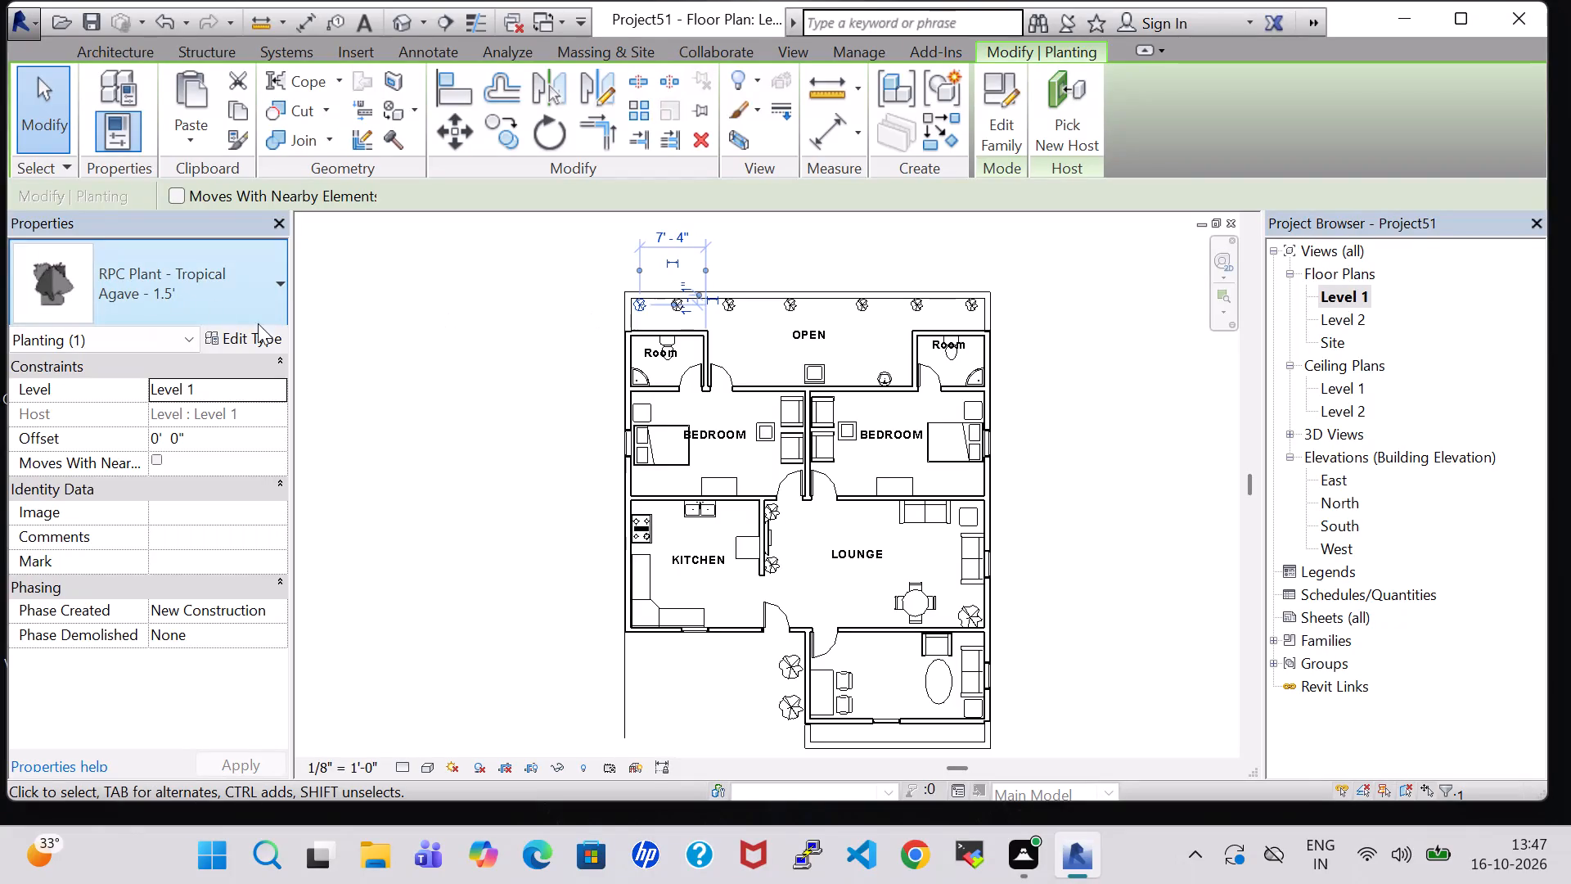
pyautogui.click(1094, 525)
pyautogui.scroll(1, 1094, 525)
pyautogui.moveTo(1094, 525); pyautogui.dragTo(1078, 360, button='middle')
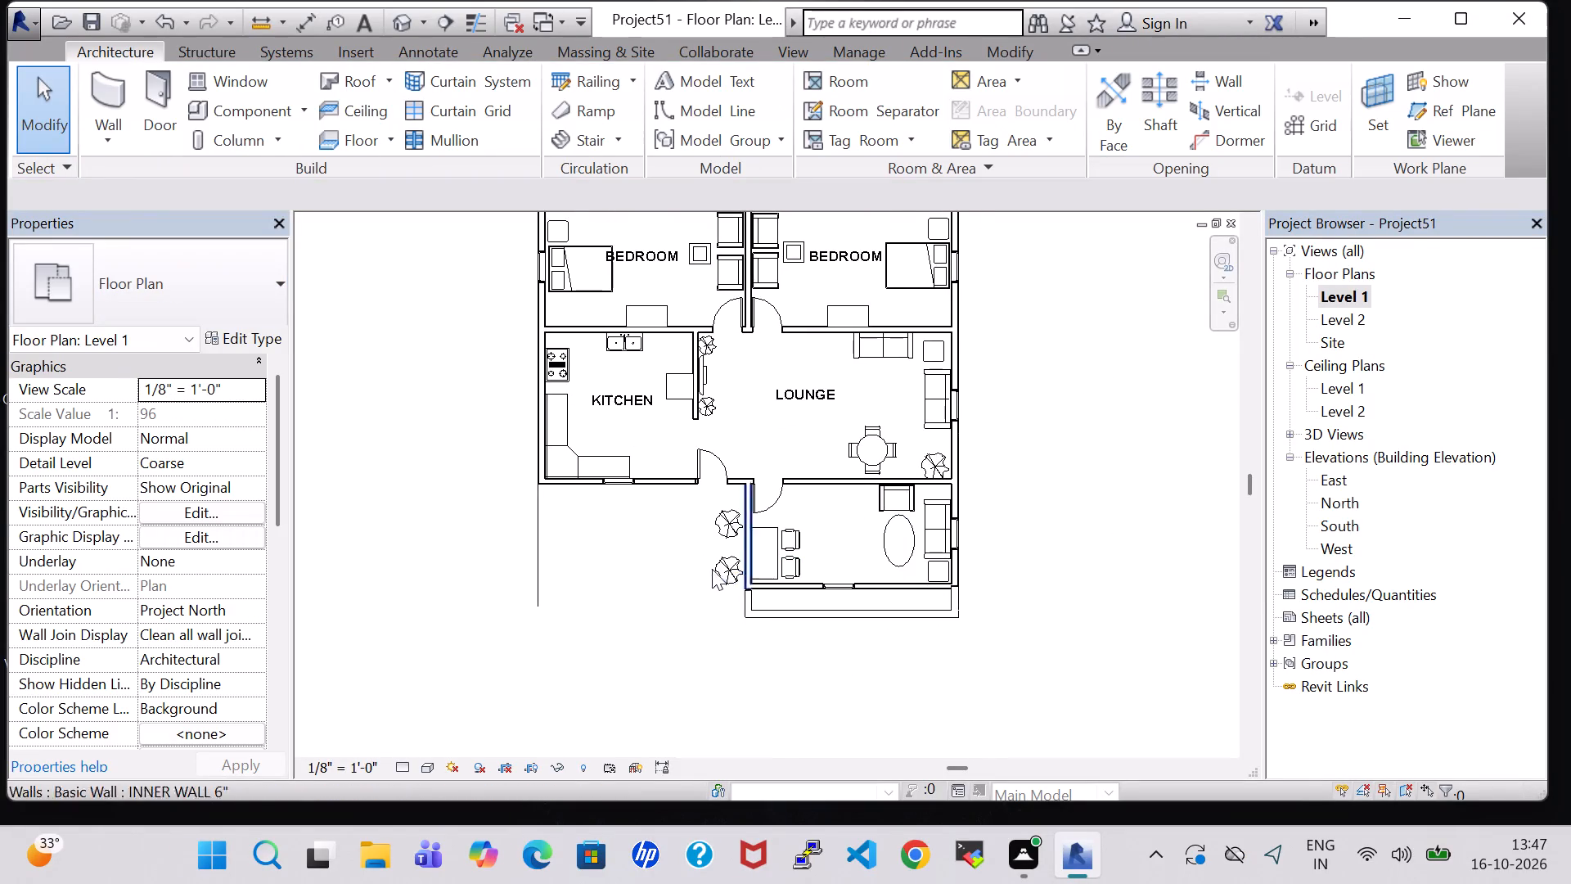
pyautogui.click(722, 572)
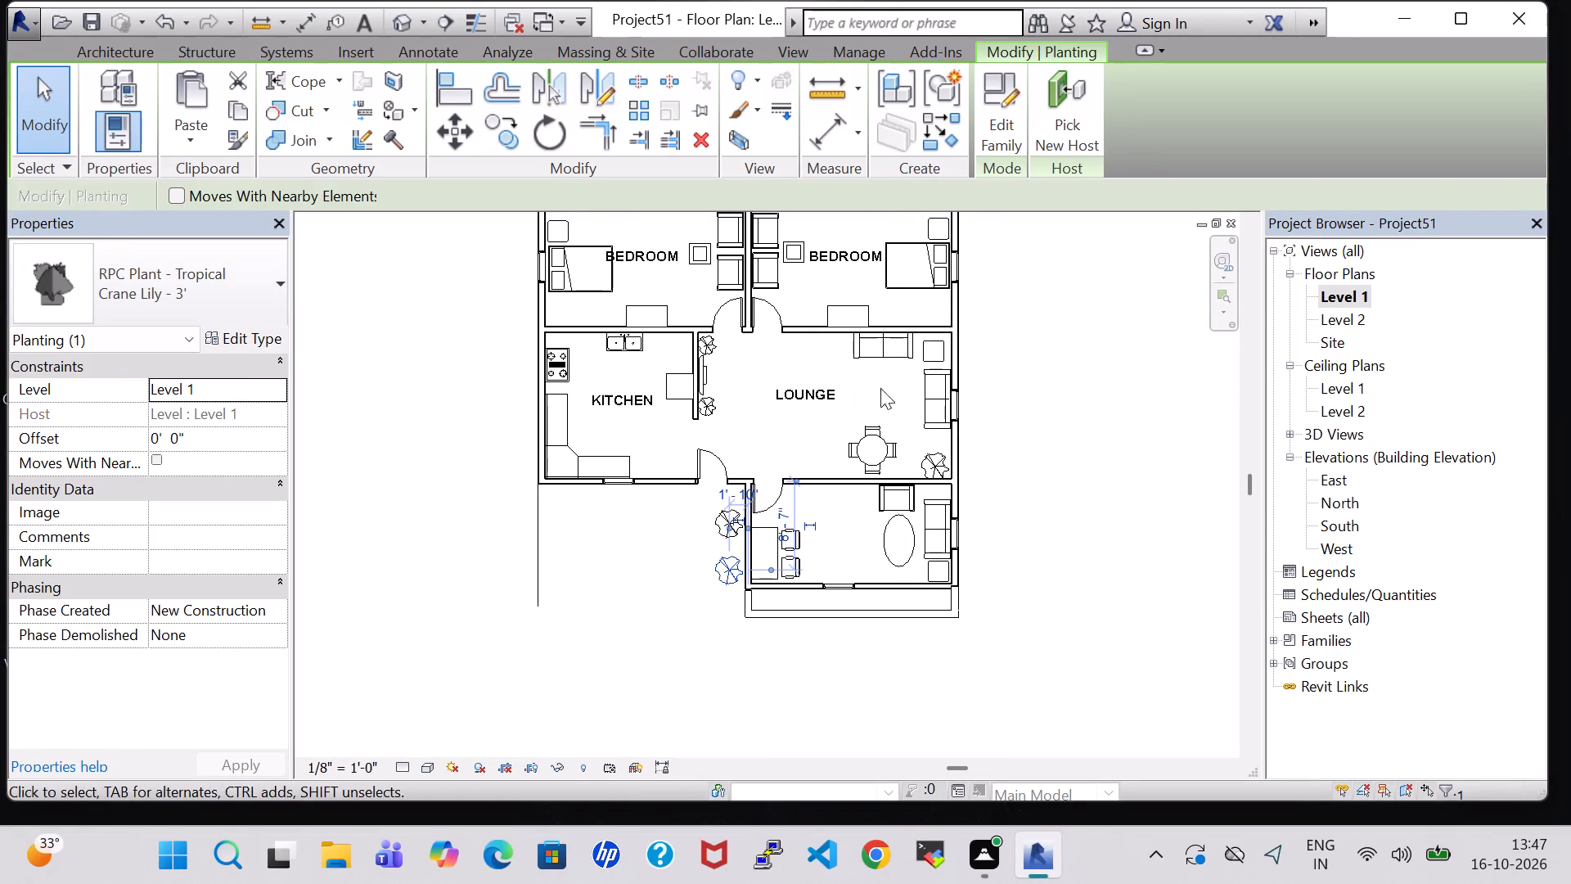
pyautogui.click(1122, 359)
pyautogui.moveTo(1122, 364); pyautogui.dragTo(1122, 538, button='middle')
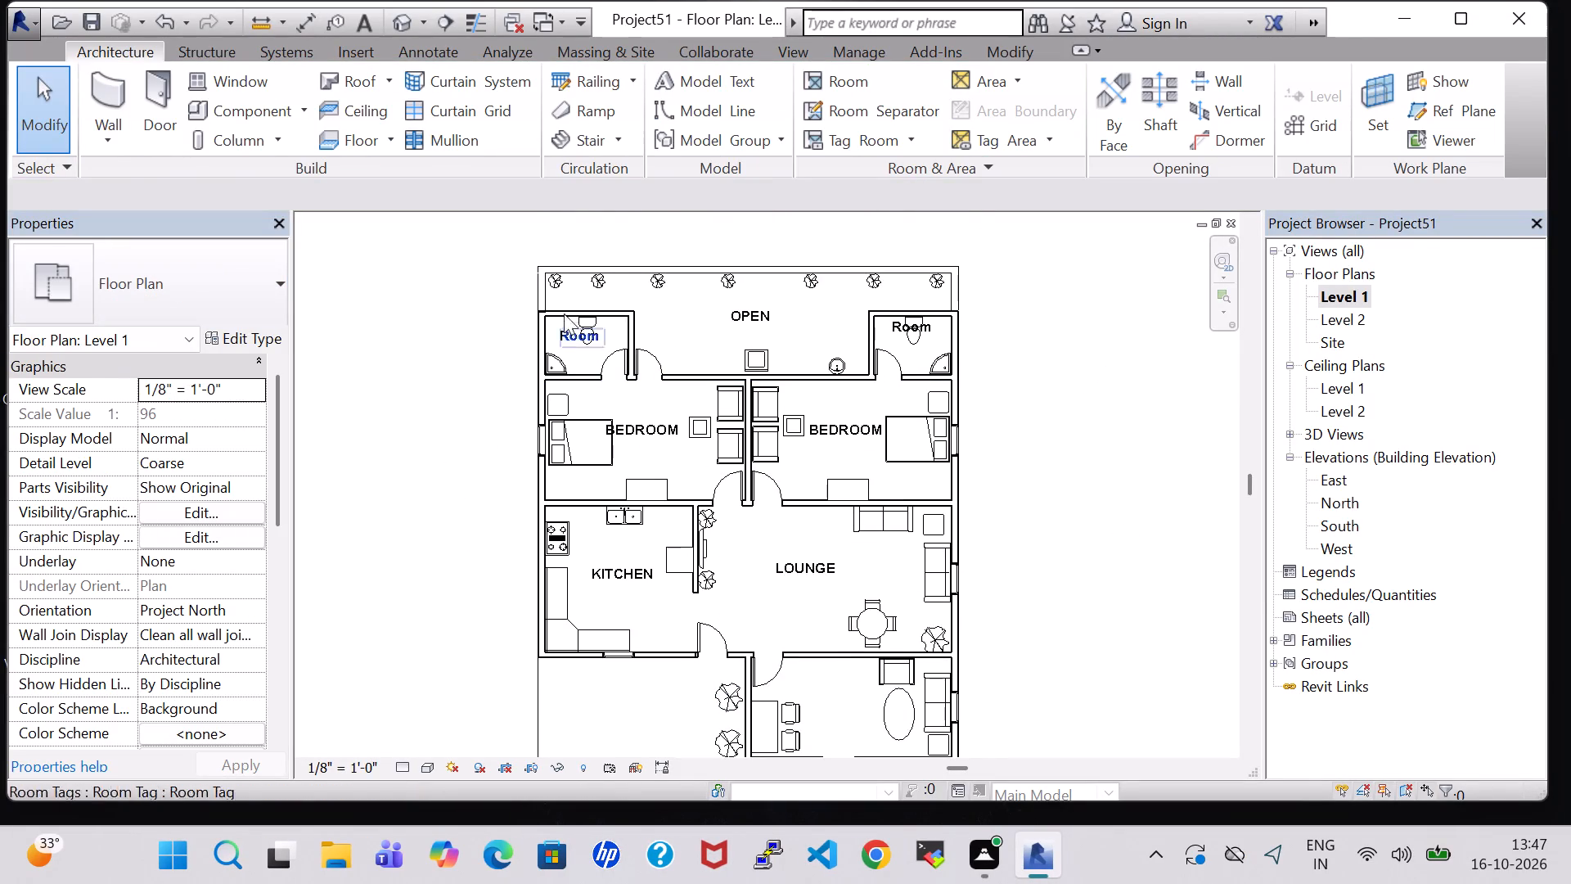
# Change the two westernmost plants along the open area's north wall to RPC Plant - Tropical, Crane Lily - 3'.
pyautogui.click(560, 284)
pyautogui.click(235, 277)
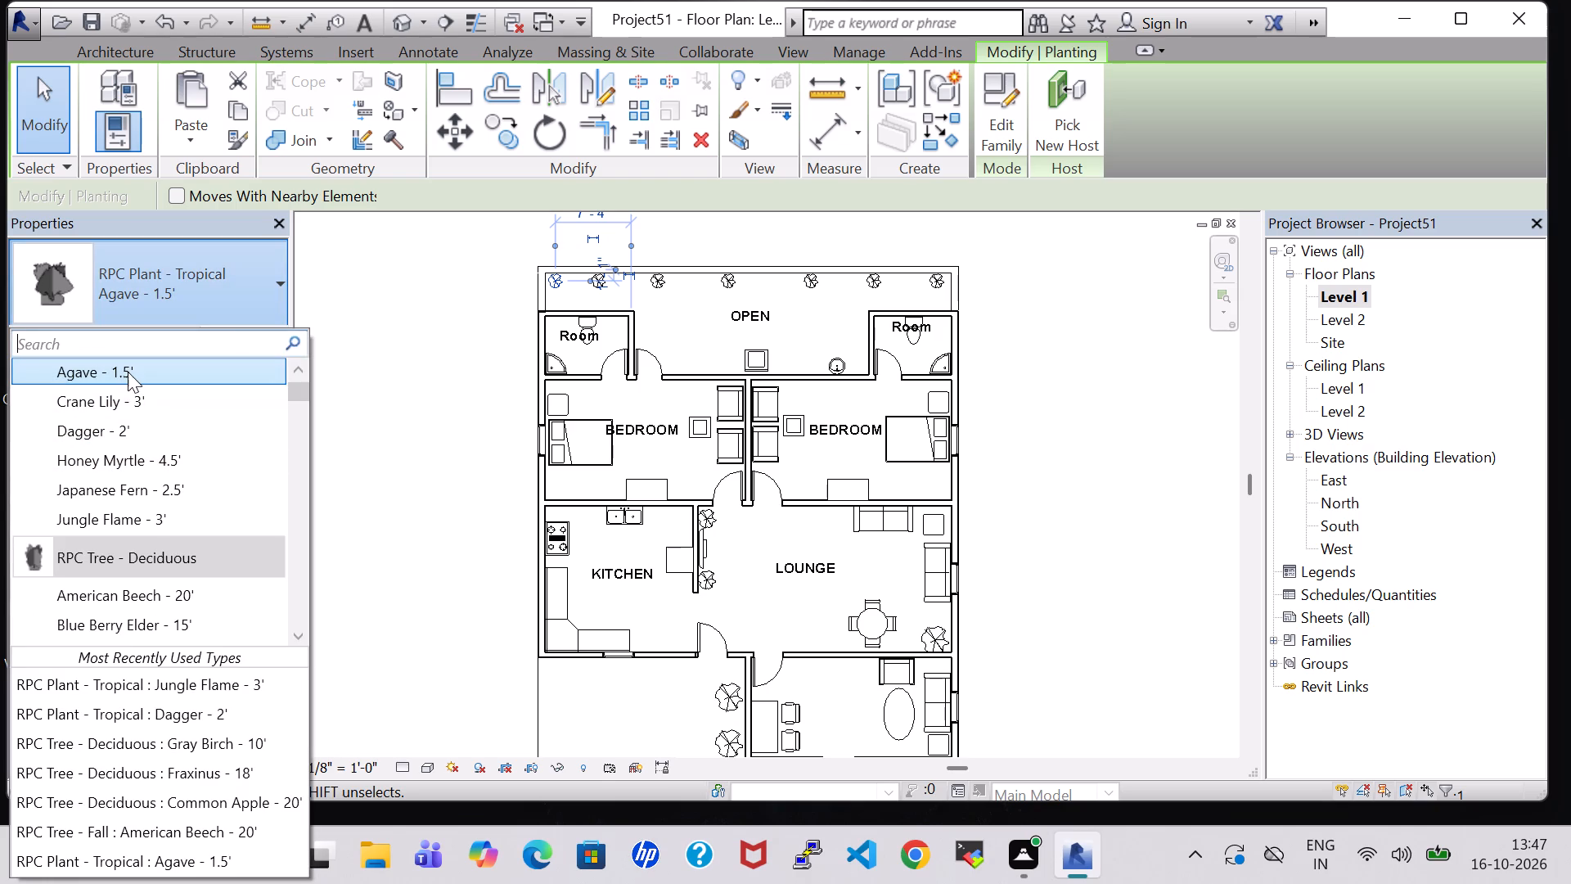
pyautogui.click(130, 397)
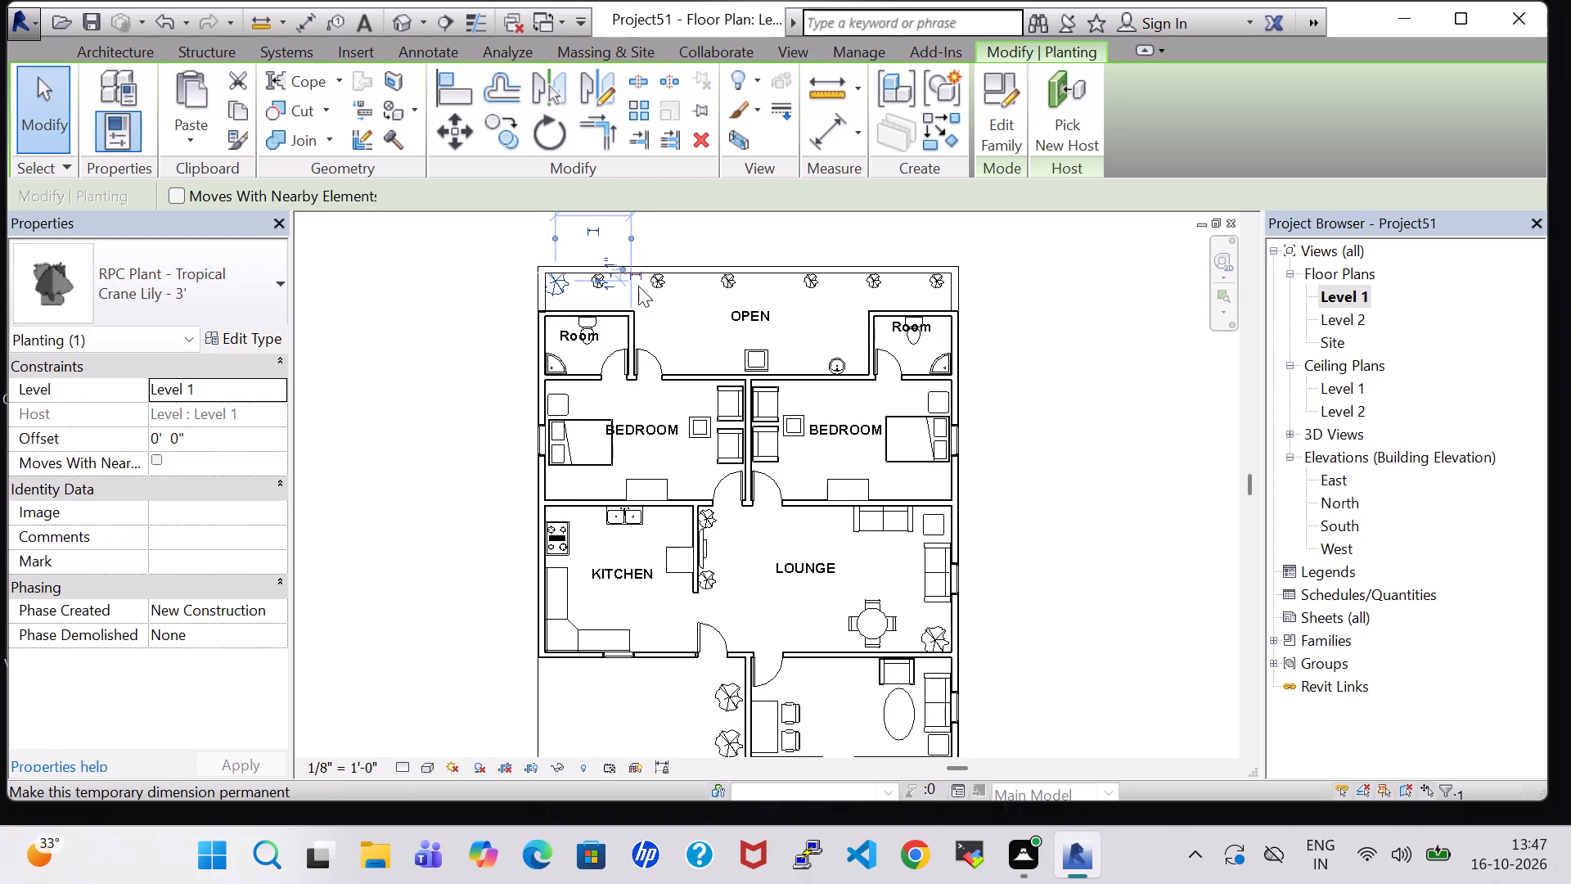
pyautogui.click(686, 306)
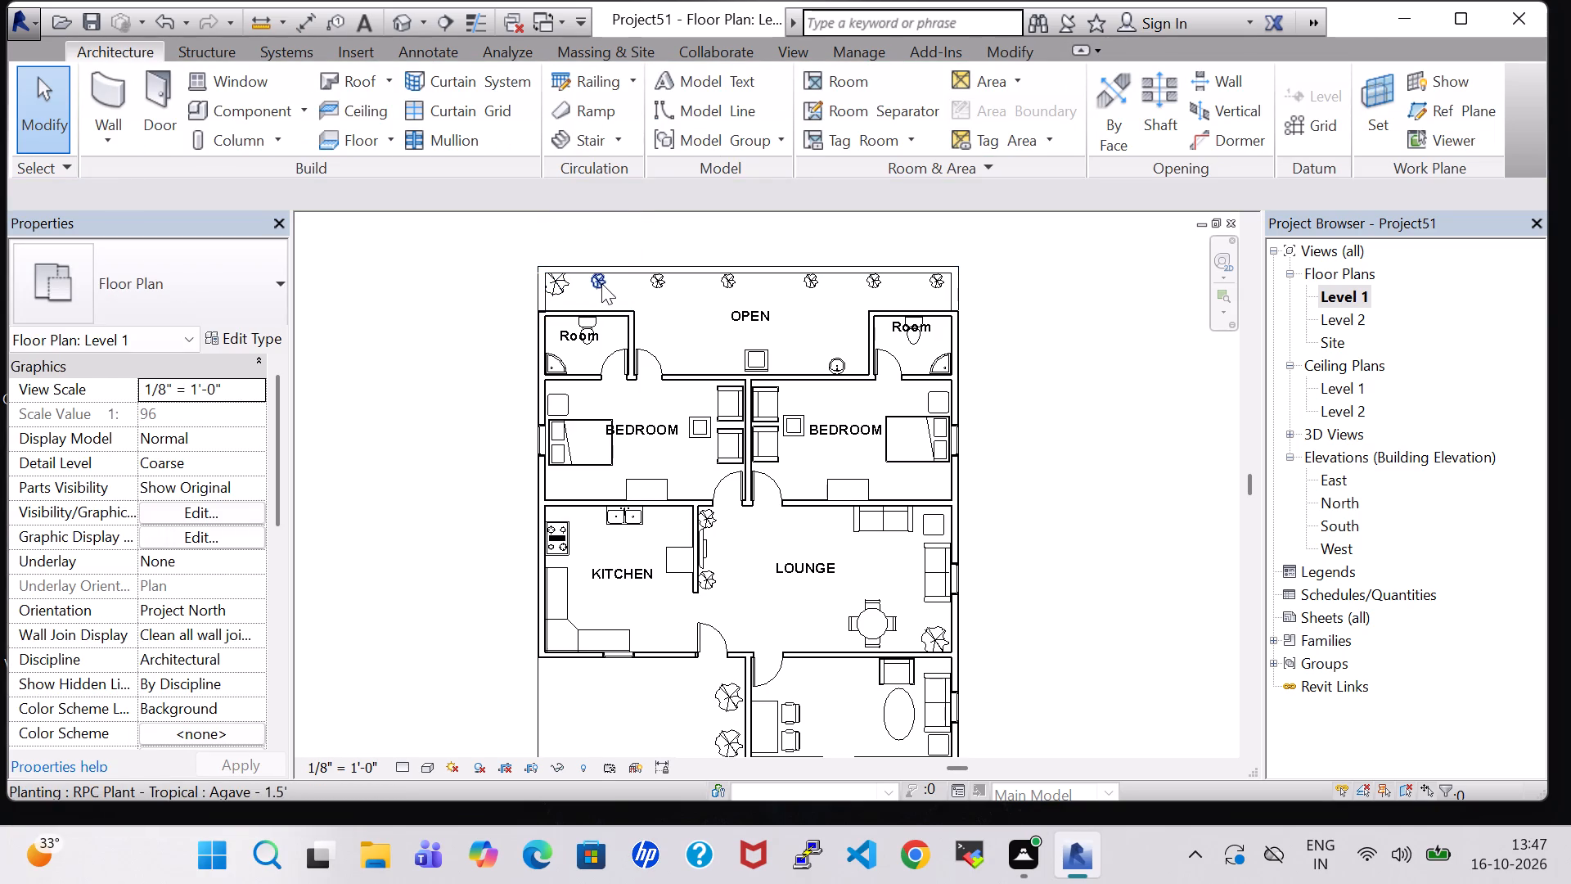
pyautogui.click(601, 283)
pyautogui.click(218, 288)
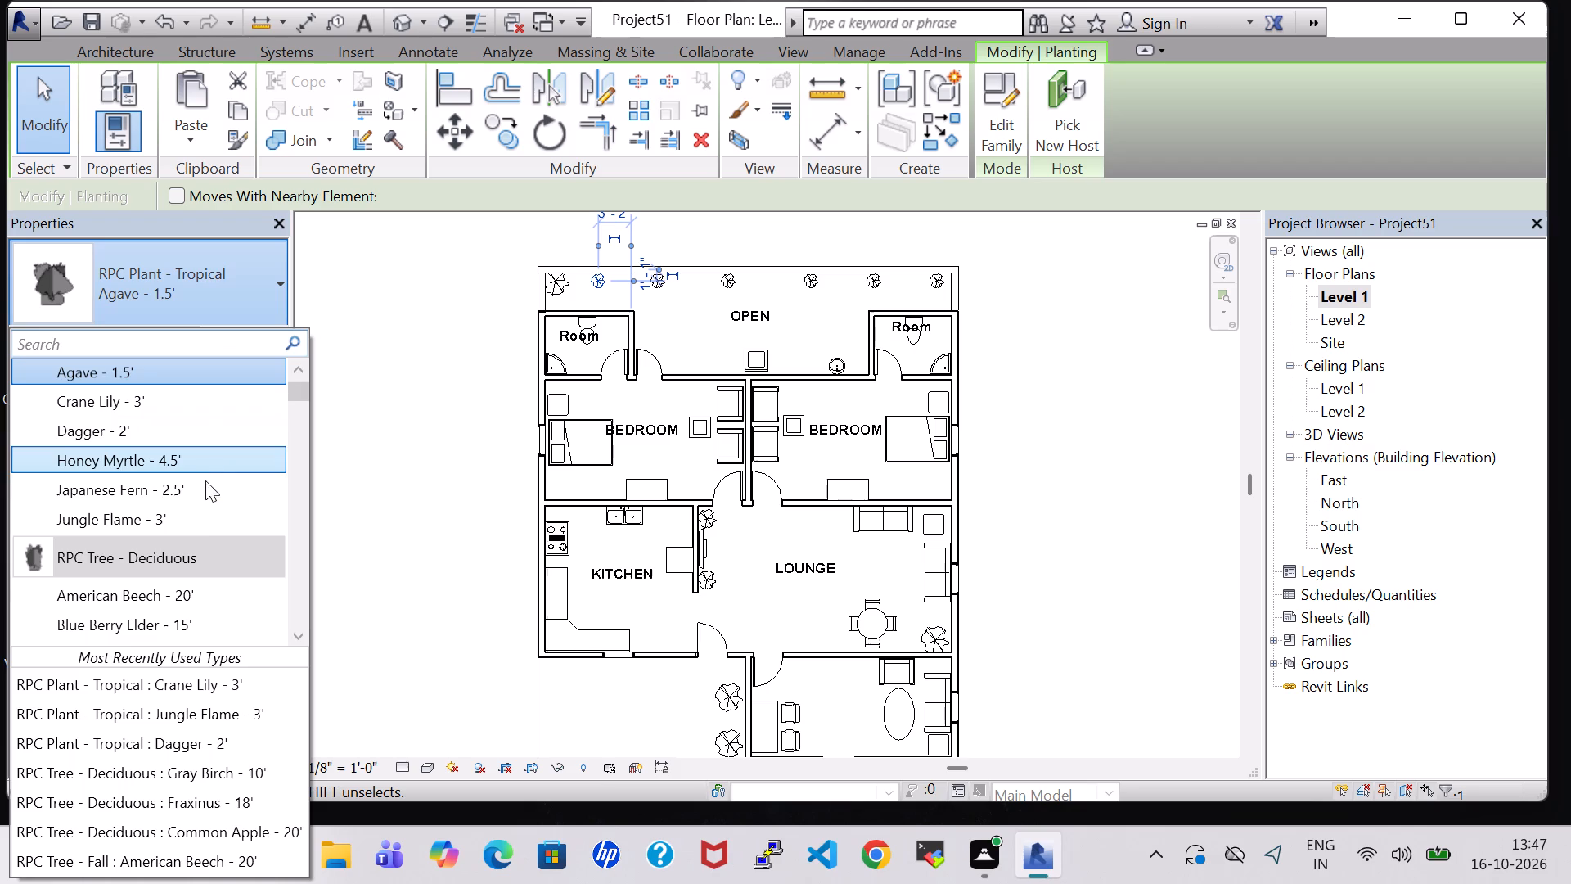
pyautogui.click(125, 408)
# Change the third and fourth plants from the west along the open area's north wall to Crane Lily - 3'.
pyautogui.click(737, 283)
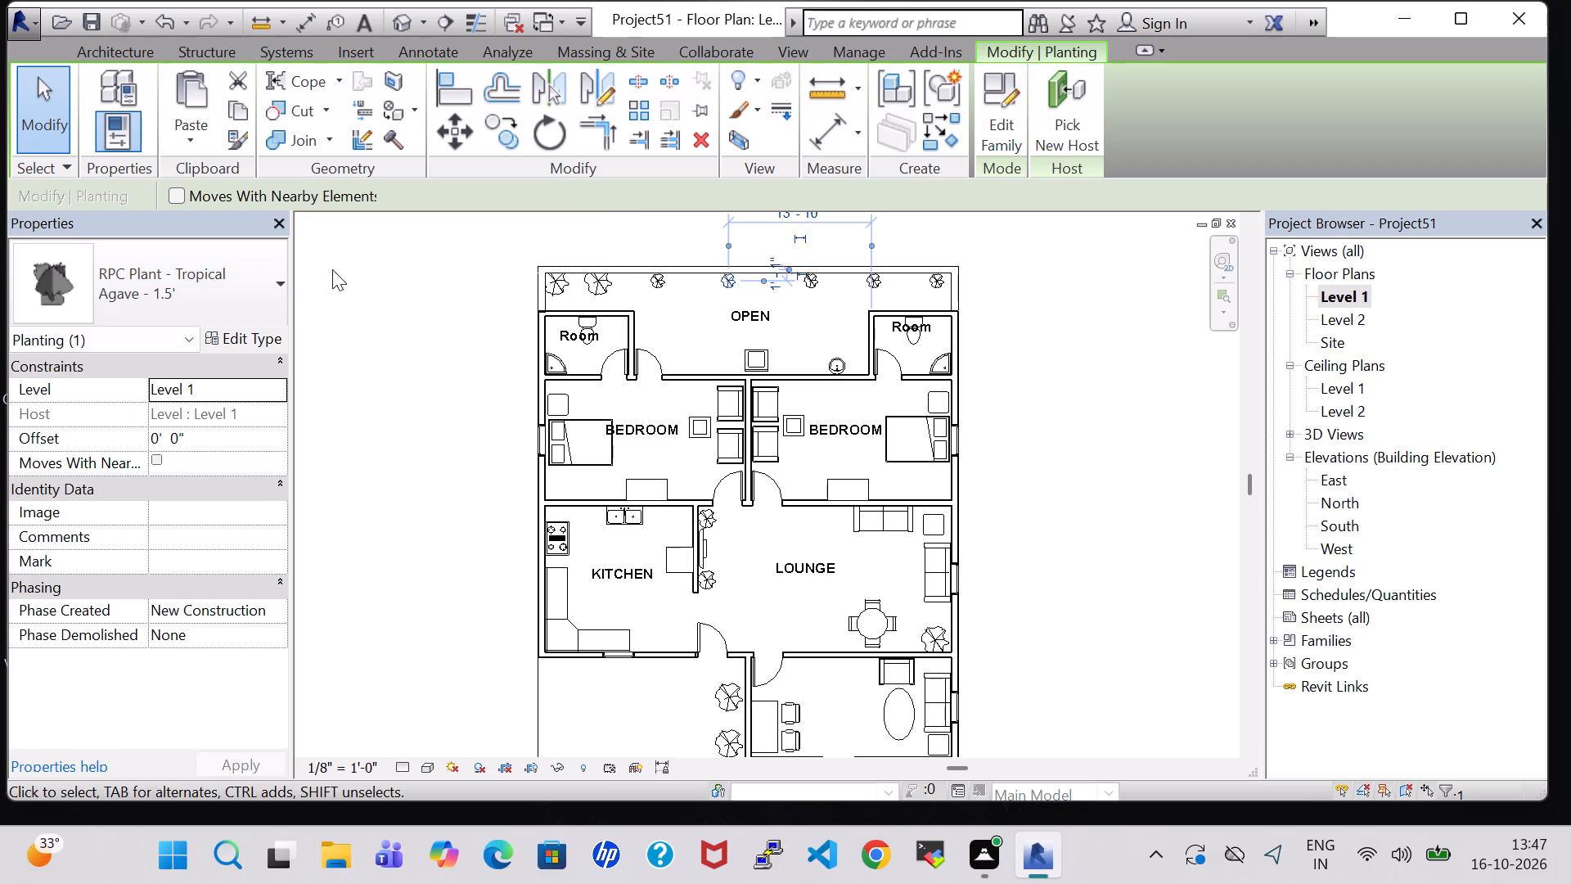
pyautogui.click(198, 274)
pyautogui.click(177, 407)
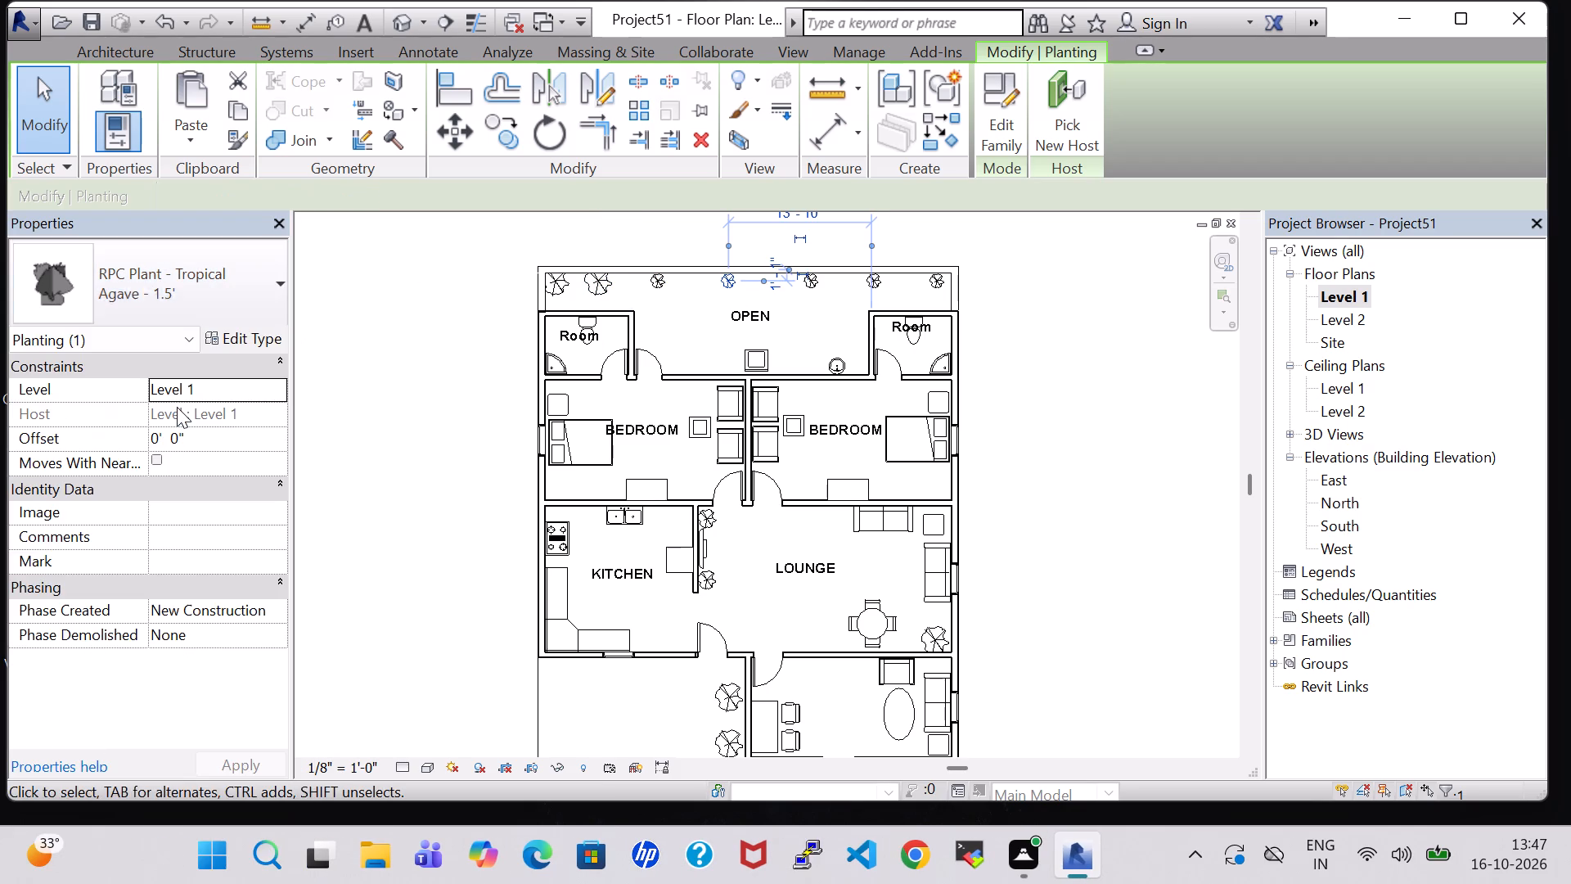
pyautogui.click(660, 282)
pyautogui.click(182, 268)
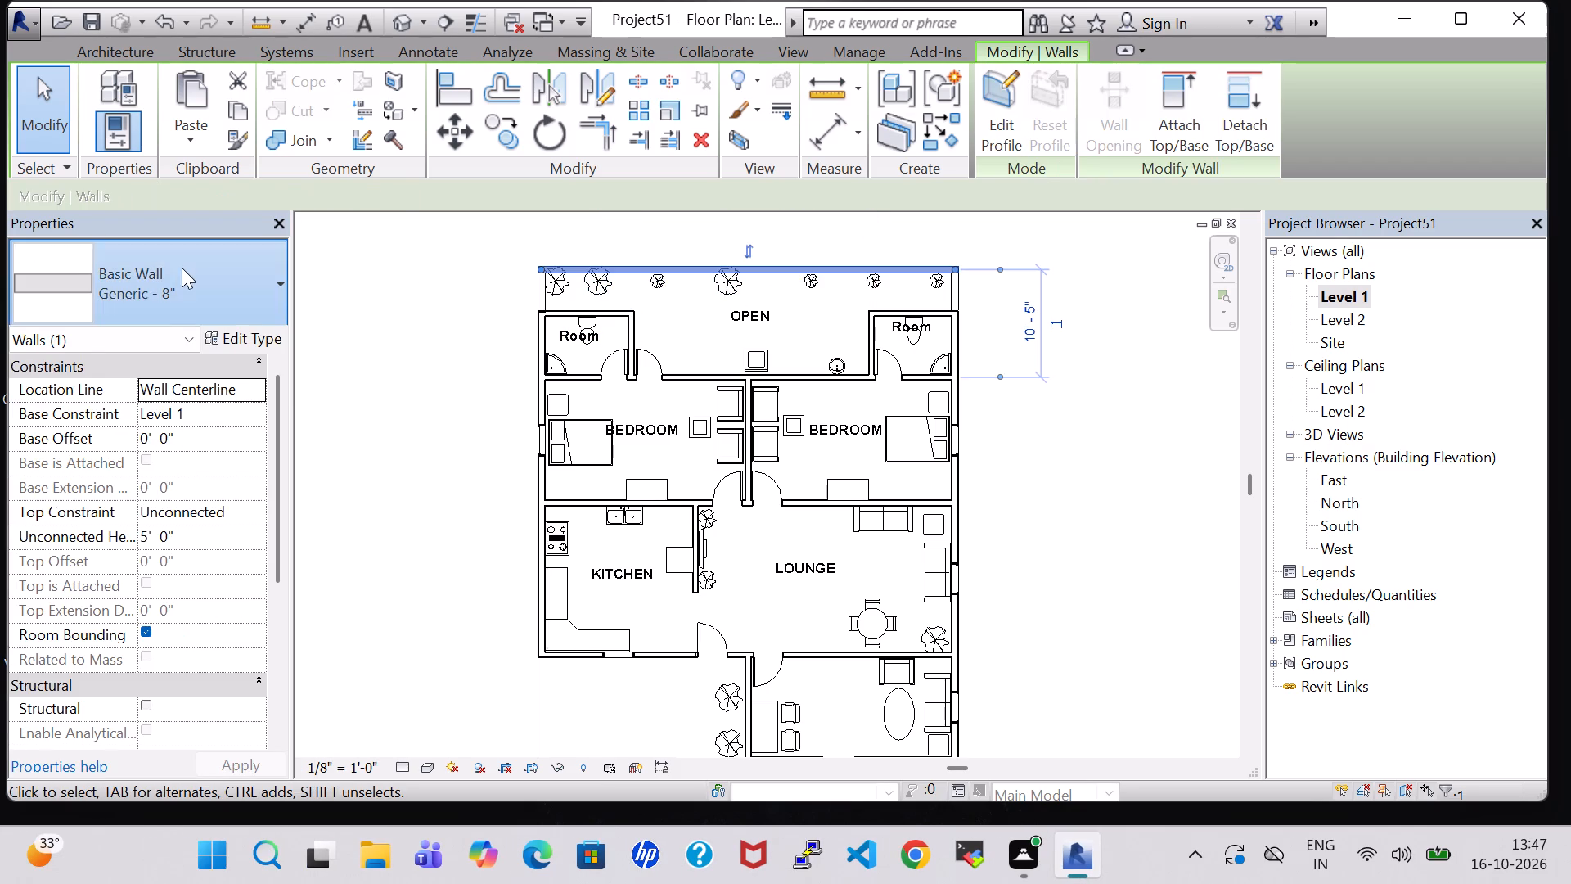
pyautogui.click(359, 295)
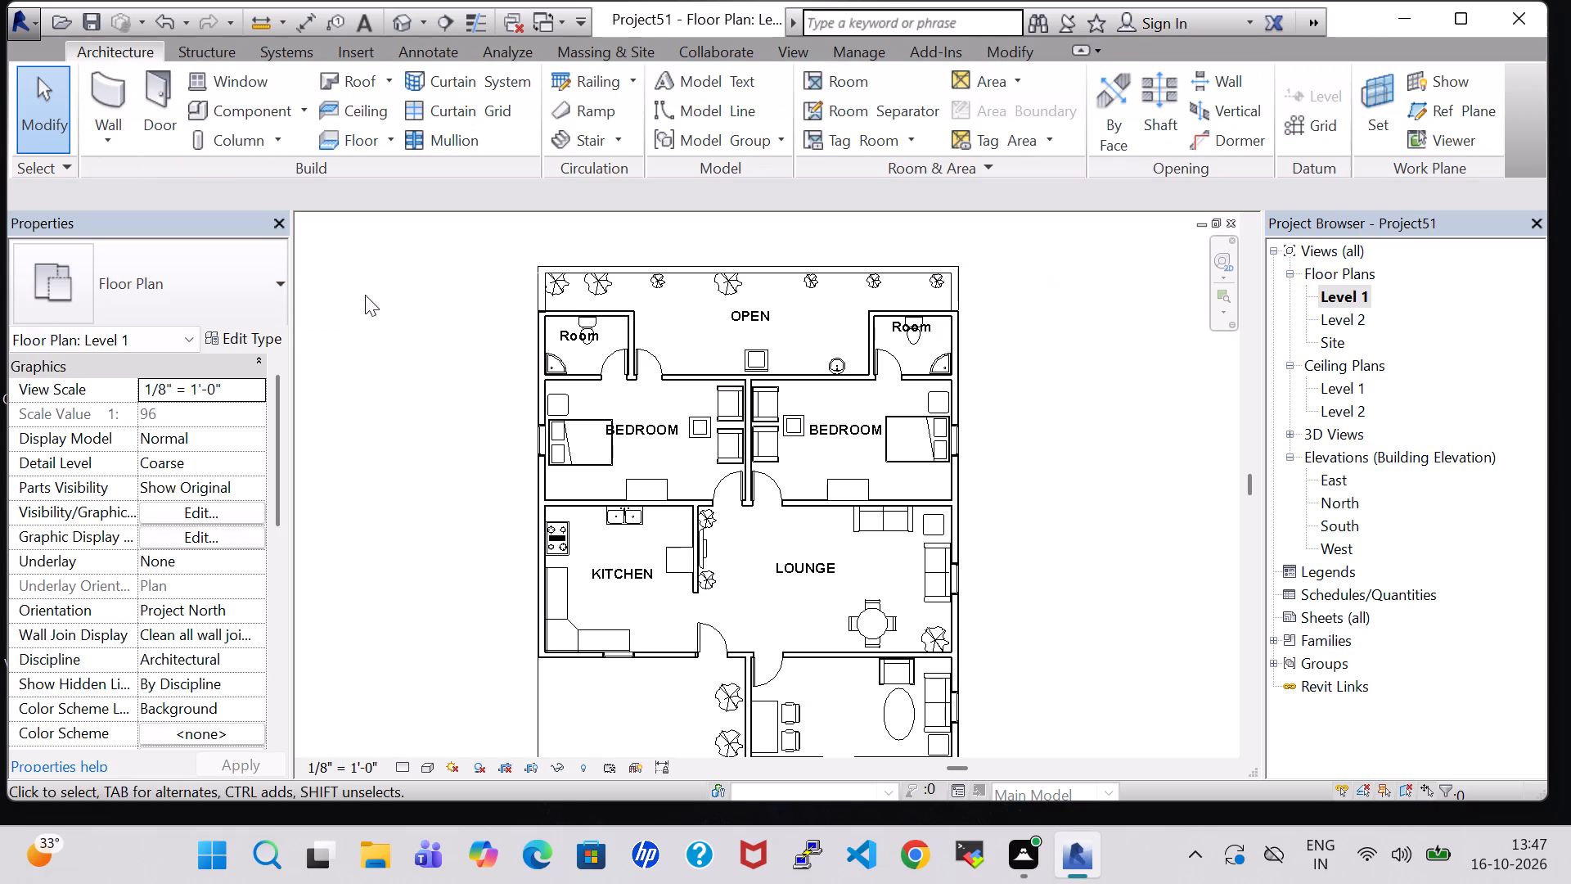
pyautogui.click(654, 287)
pyautogui.click(196, 260)
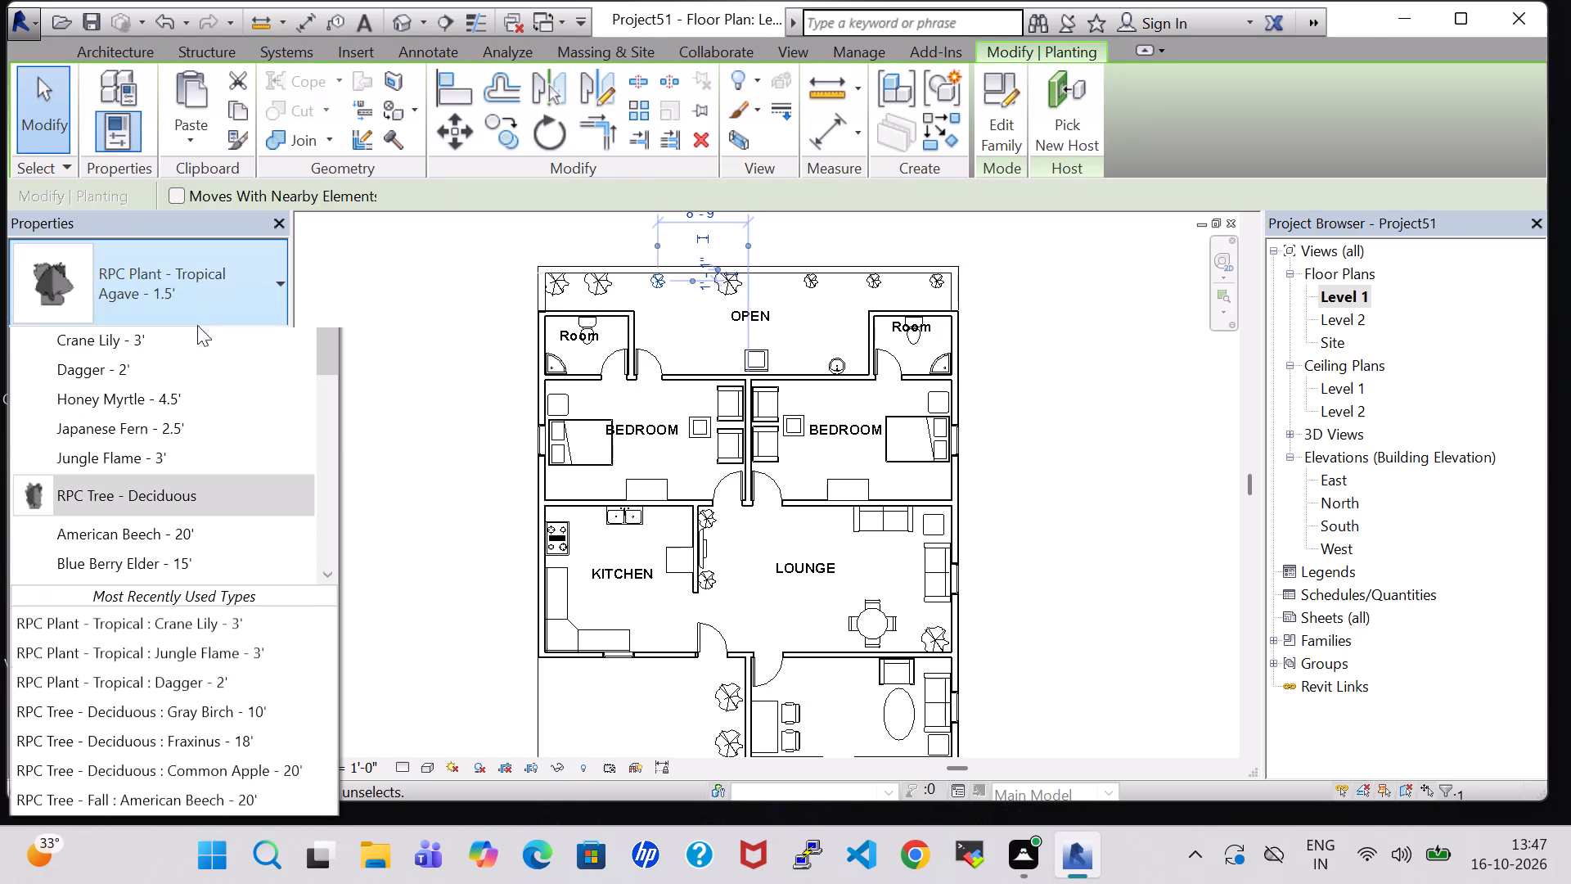
pyautogui.click(143, 403)
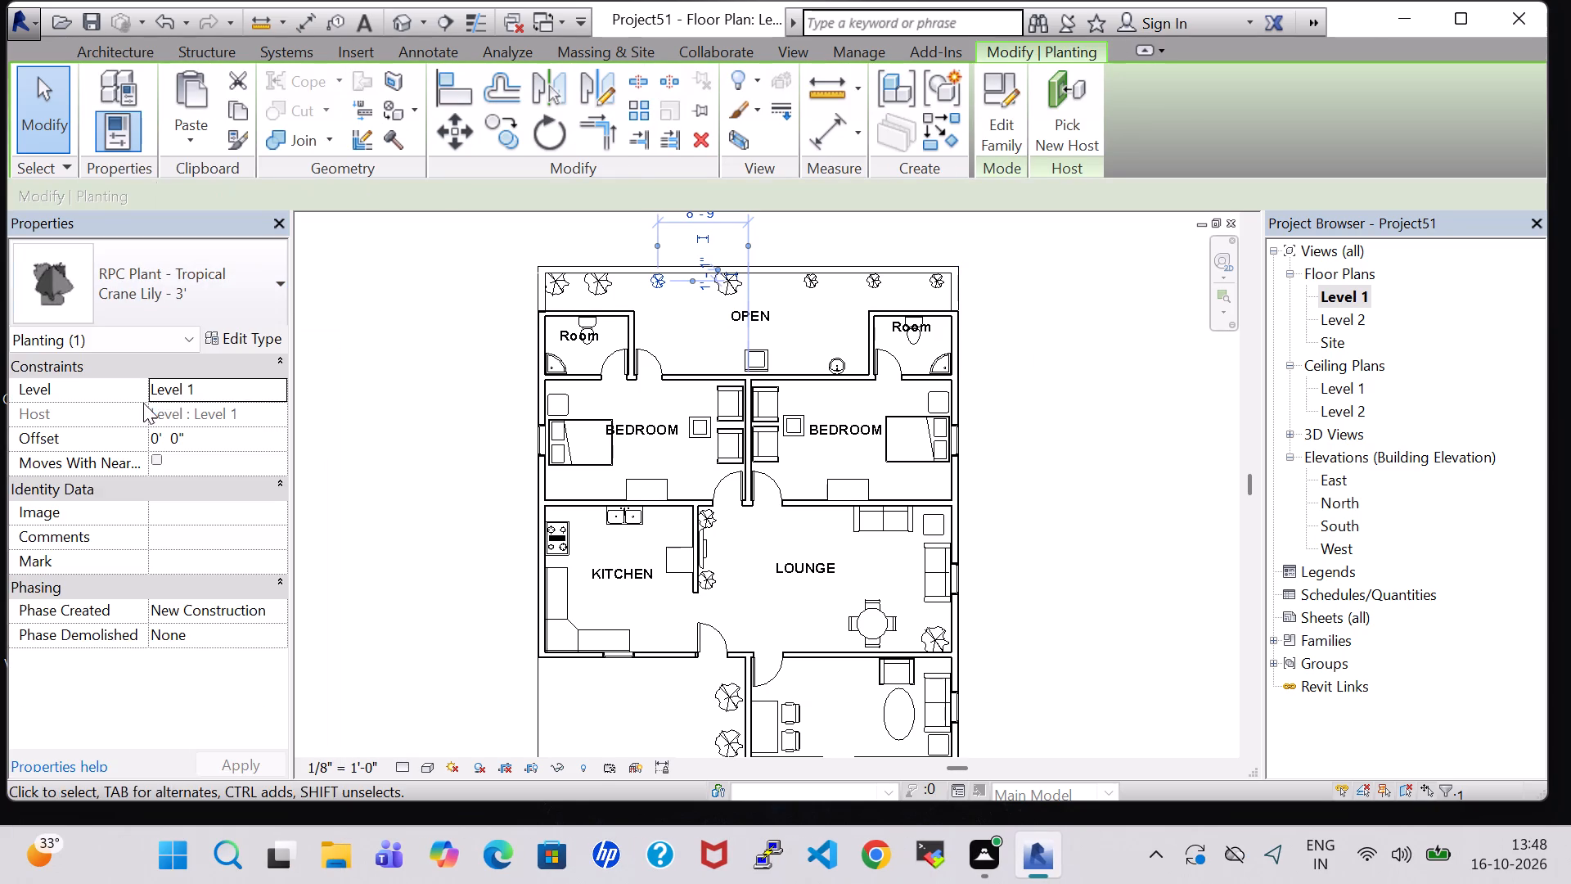
# Change the three easternmost plants along the open area's north wall to Crane Lily - 3'.
pyautogui.click(813, 286)
pyautogui.click(255, 311)
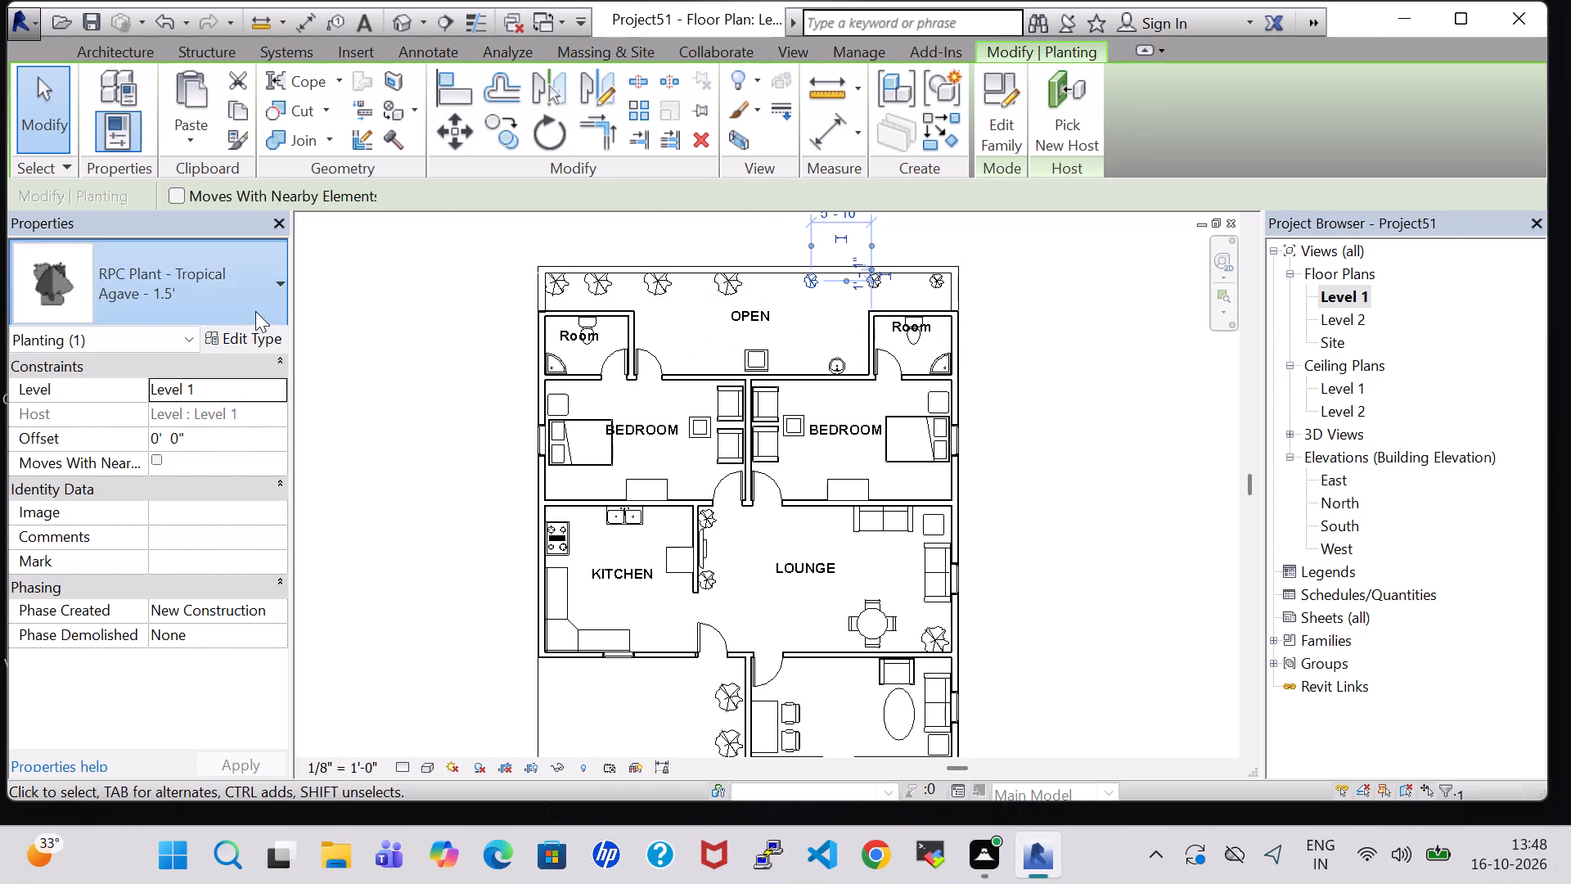
pyautogui.click(214, 408)
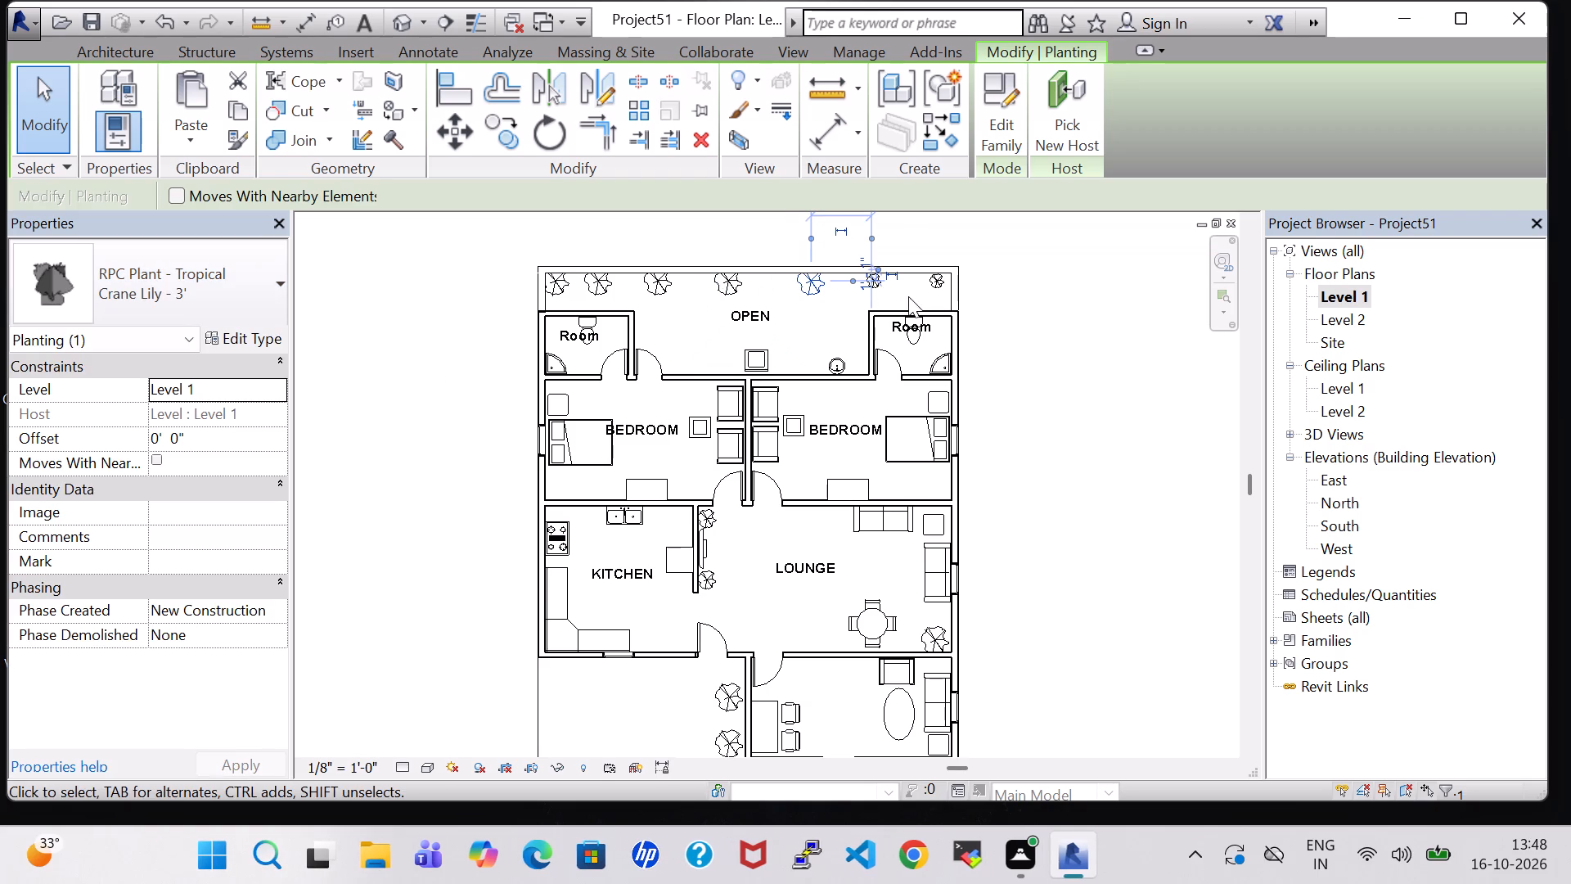
pyautogui.click(927, 283)
pyautogui.click(245, 272)
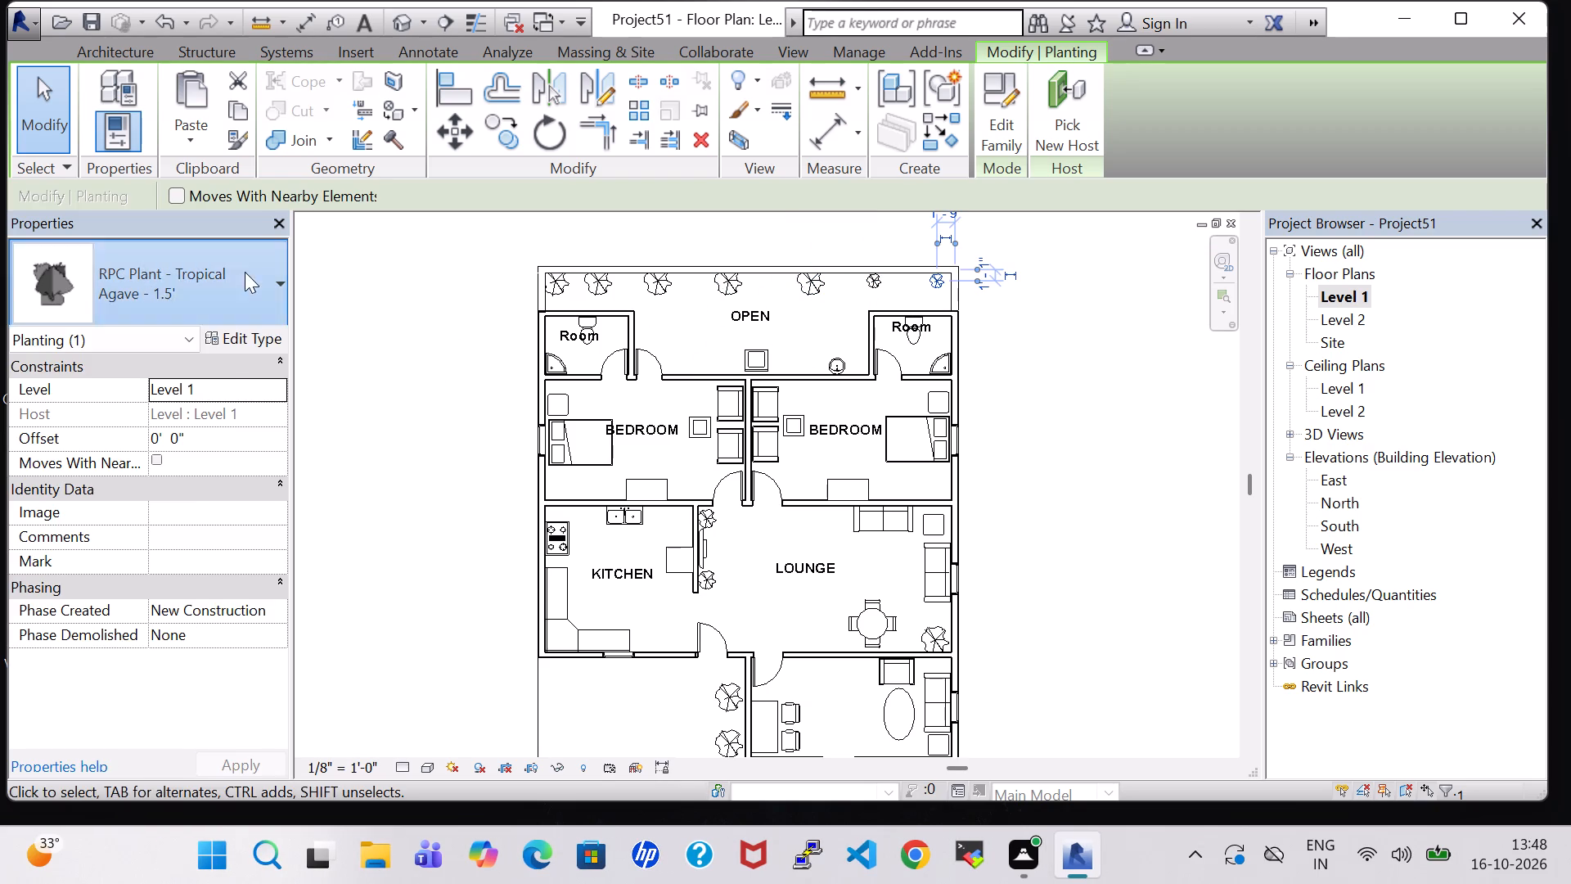
pyautogui.click(196, 407)
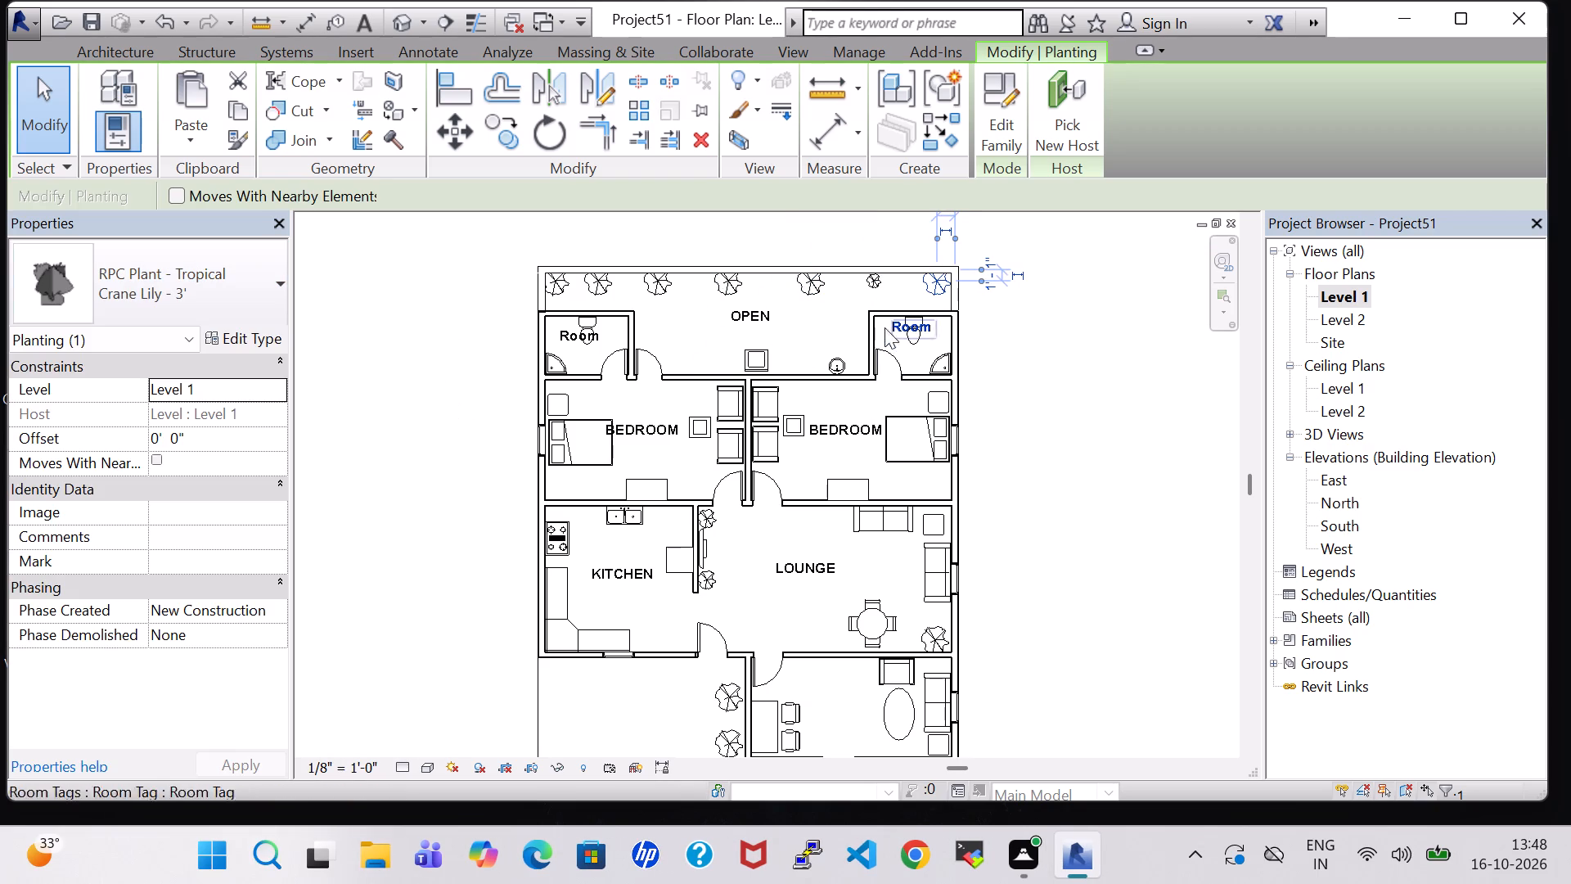
pyautogui.click(874, 289)
pyautogui.click(140, 306)
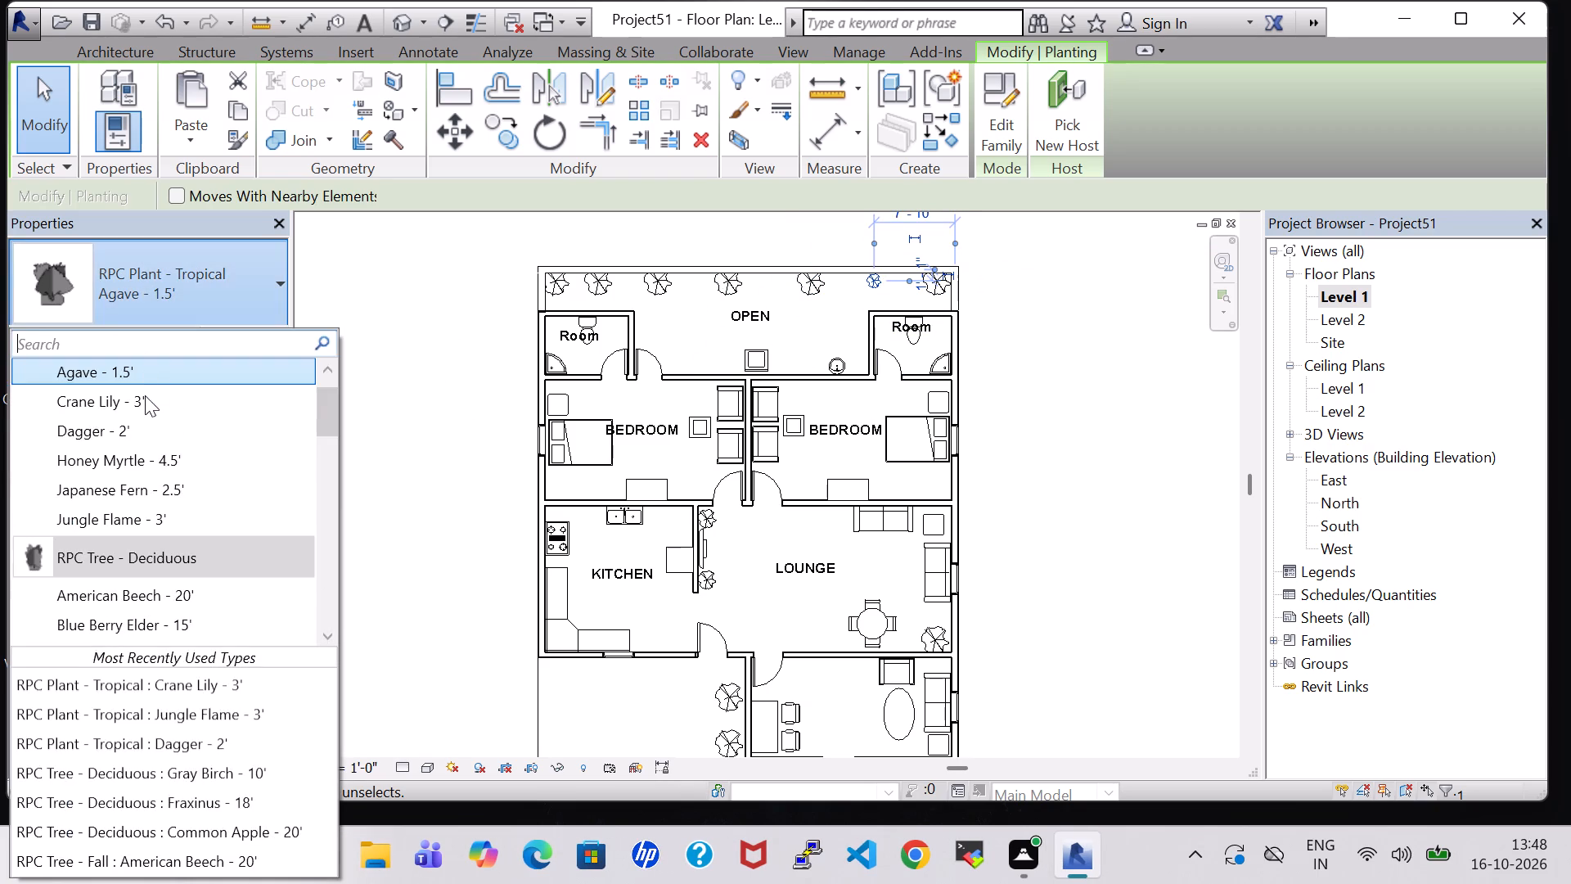
pyautogui.click(145, 409)
pyautogui.click(1080, 366)
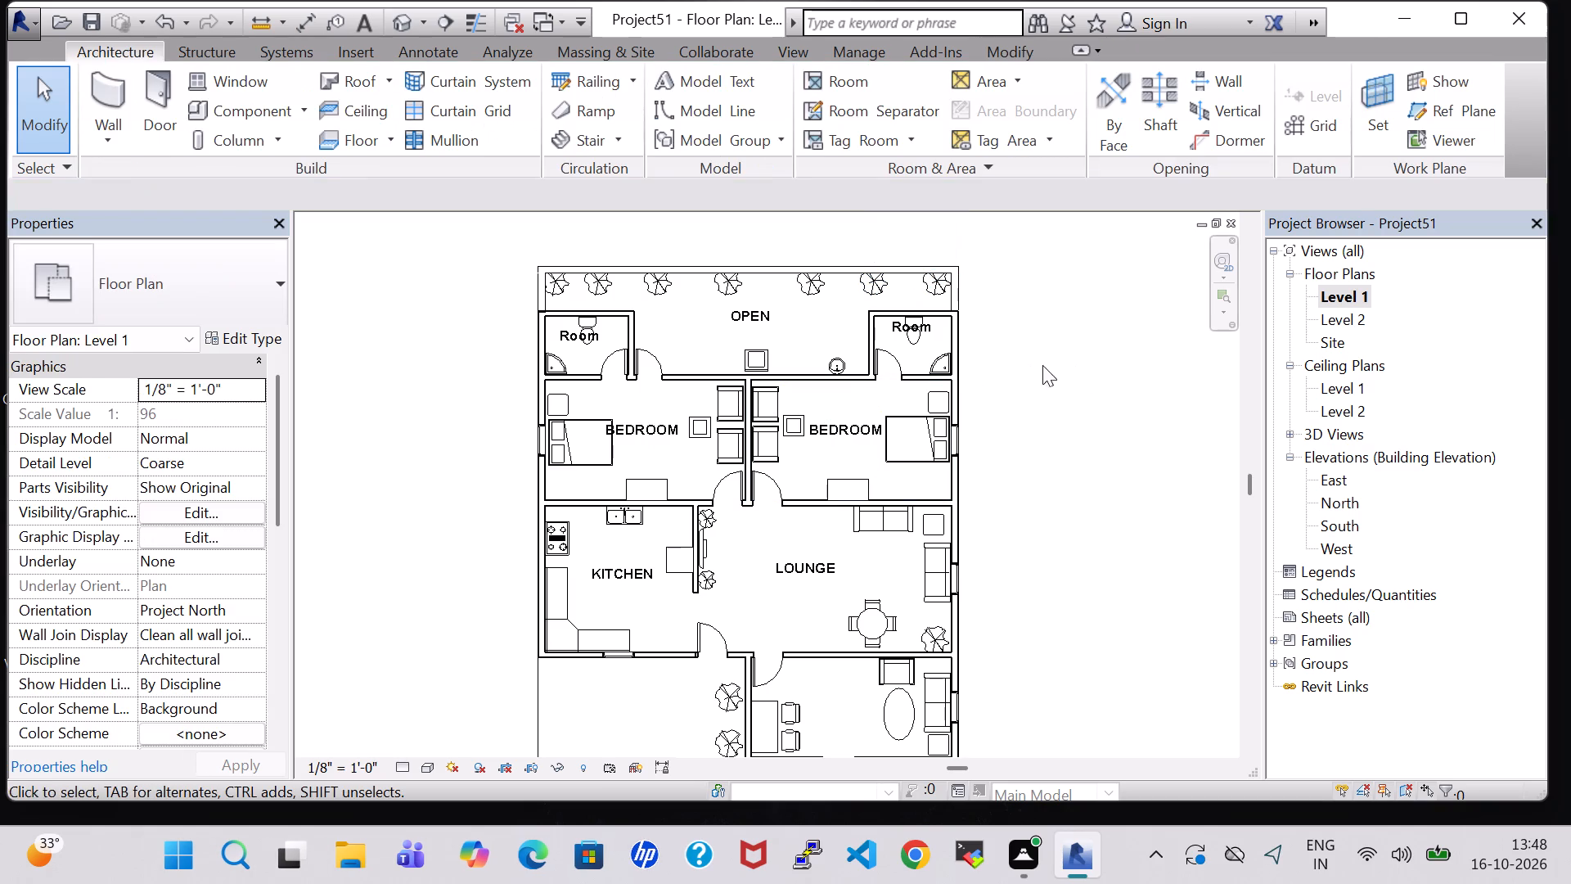
# Nudge the second plant from the west along the open area's north wall slightly south and east.
pyautogui.click(599, 289)
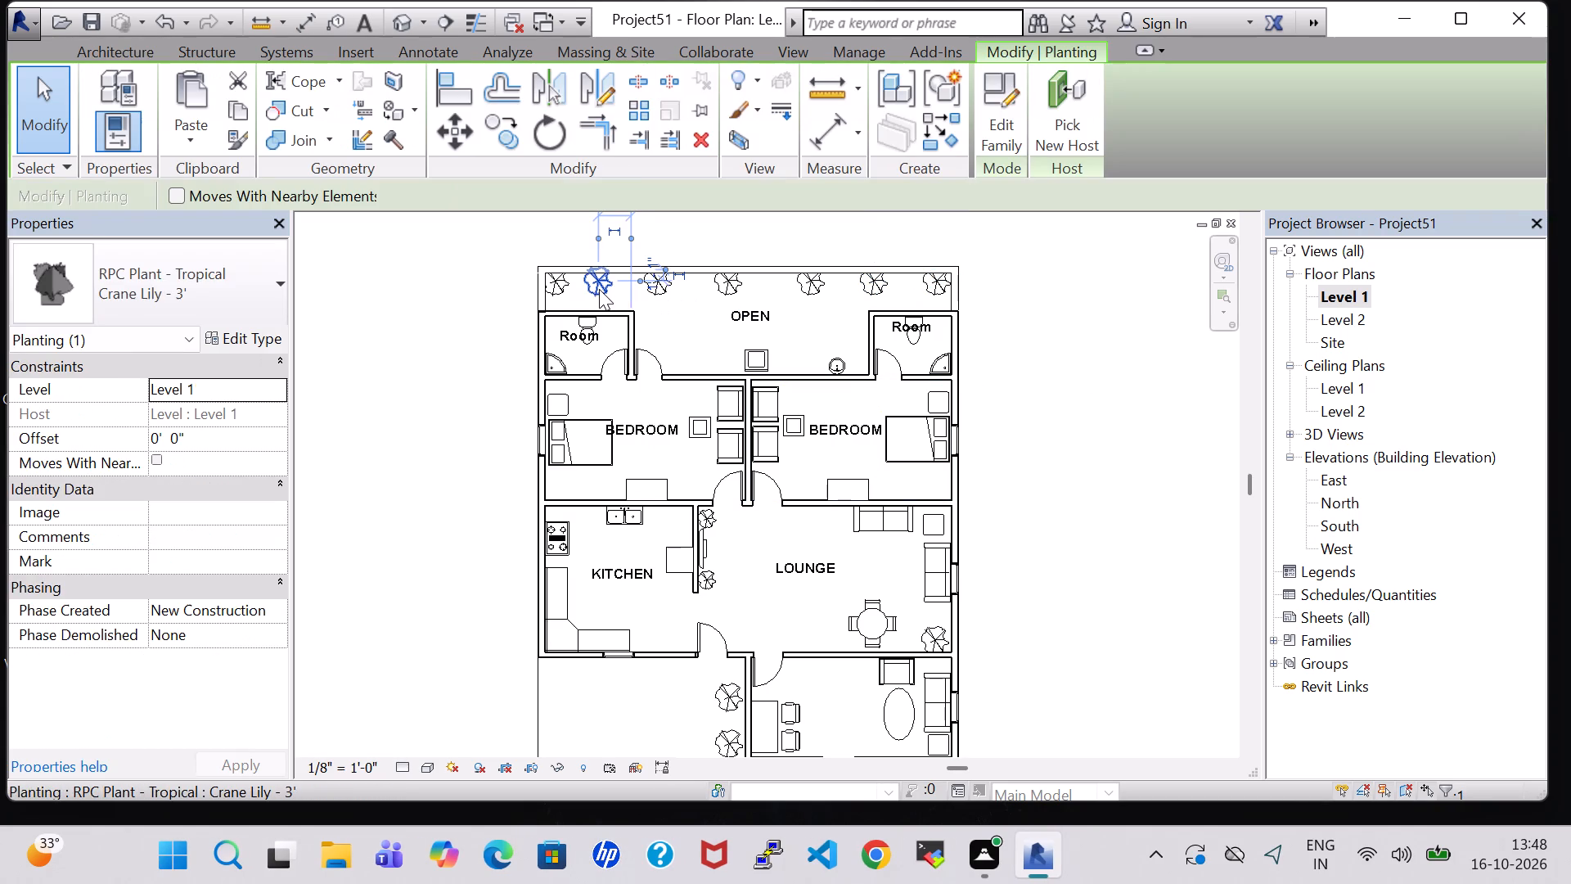
pyautogui.press('Down')
pyautogui.press('Right')
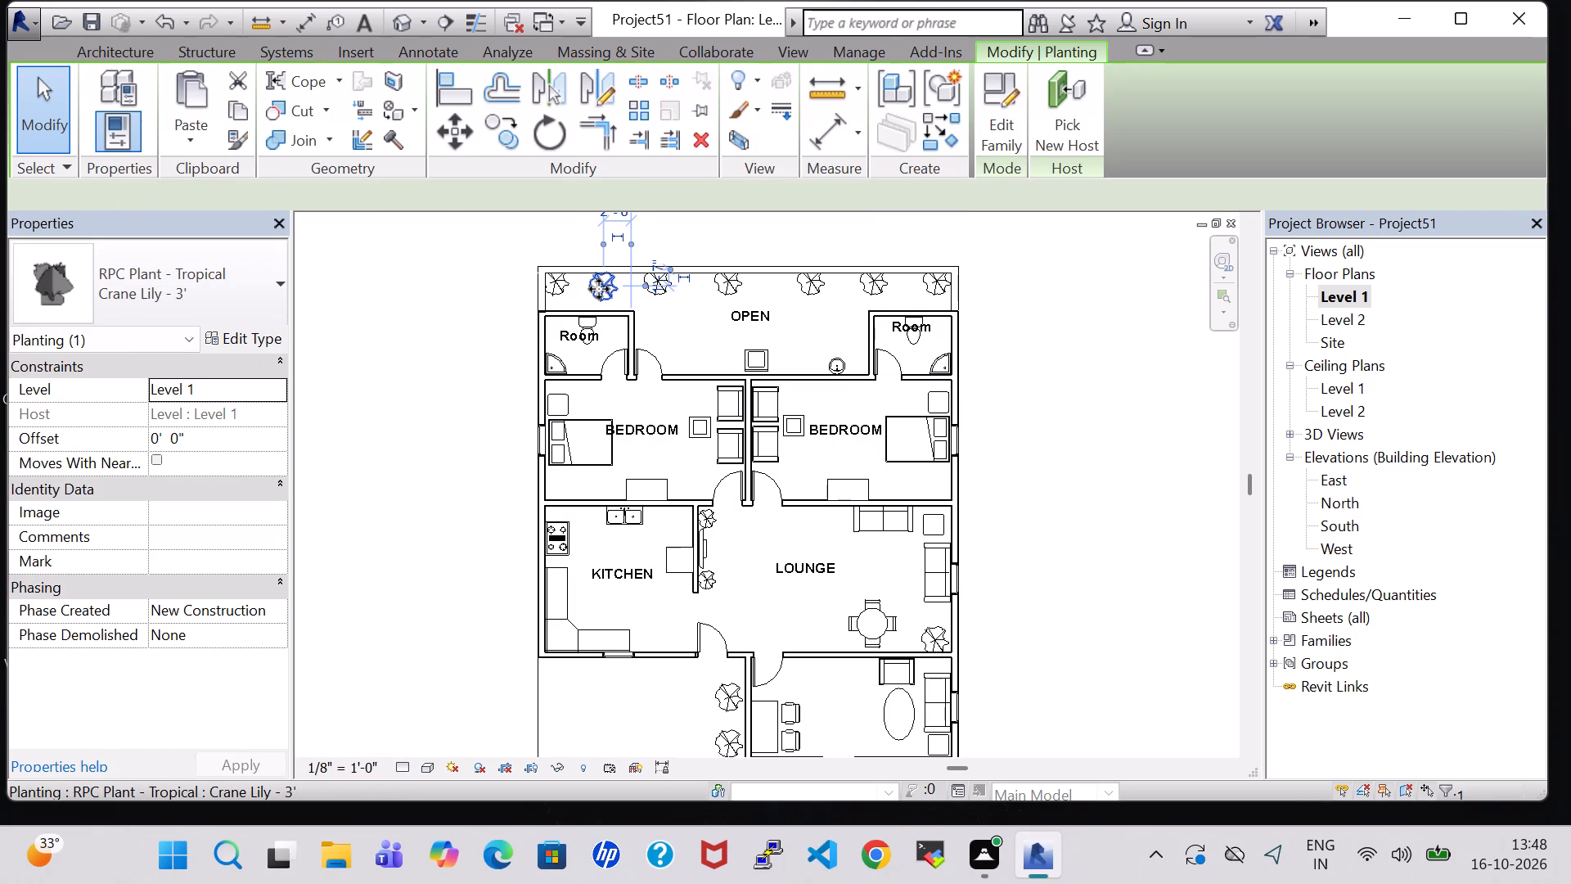
# Delete the second plant from the west along the open area's north wall.
pyautogui.press('Delete')
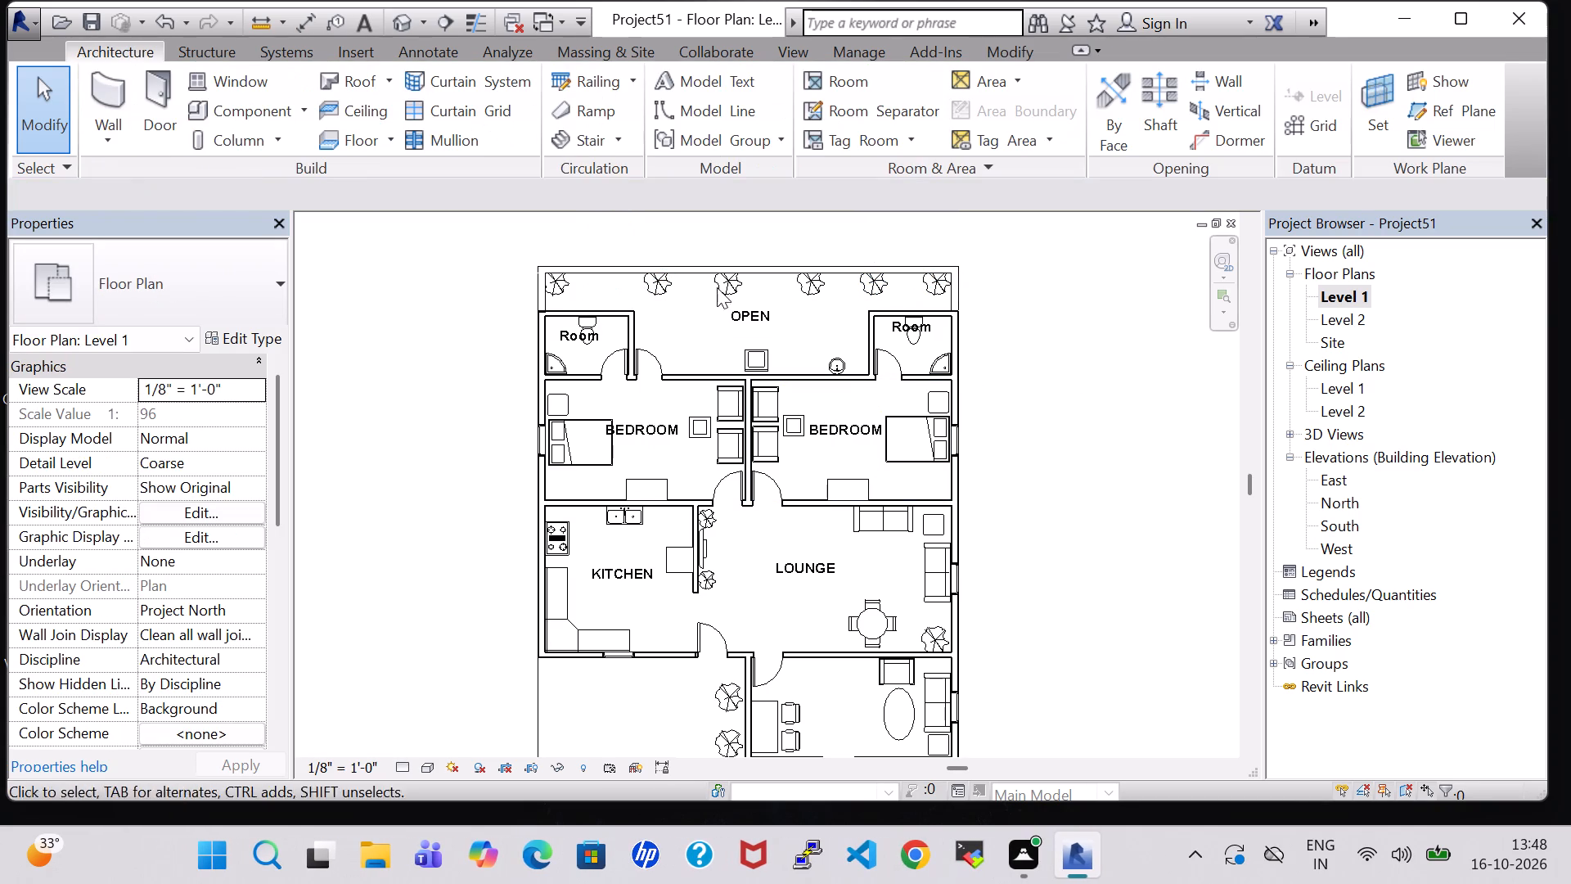
# Nudge the plant now second from the west along the open area's north wall westward and slightly south.
pyautogui.click(656, 284)
pyautogui.press('Down')
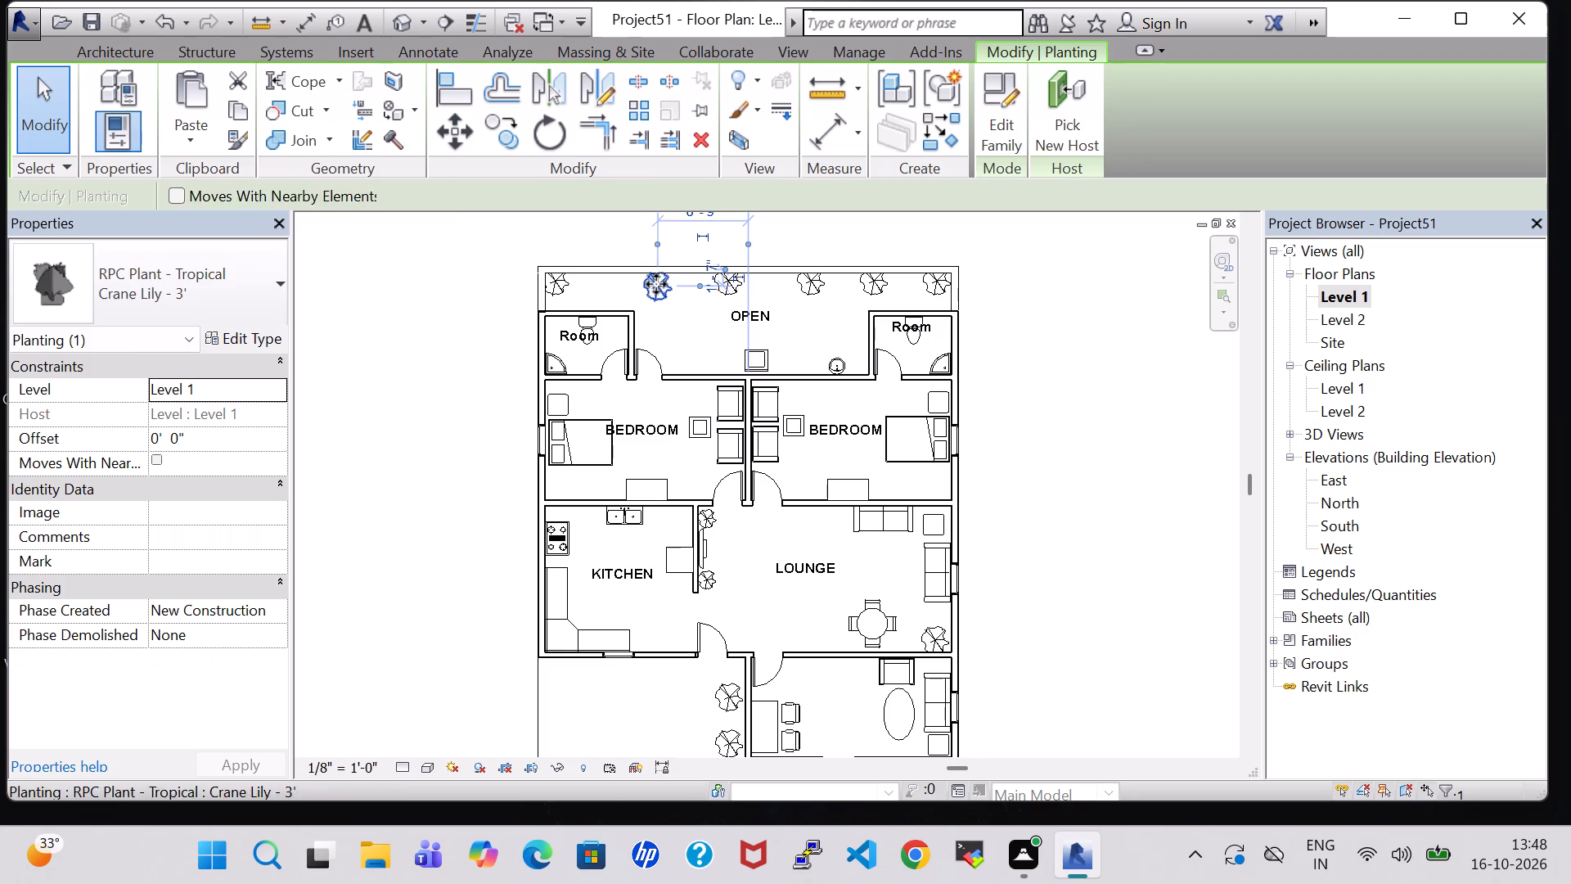
pyautogui.press('Down')
pyautogui.press('Left')
pyautogui.press('Left')
pyautogui.press('Left')
pyautogui.press('Left')
pyautogui.press('Left')
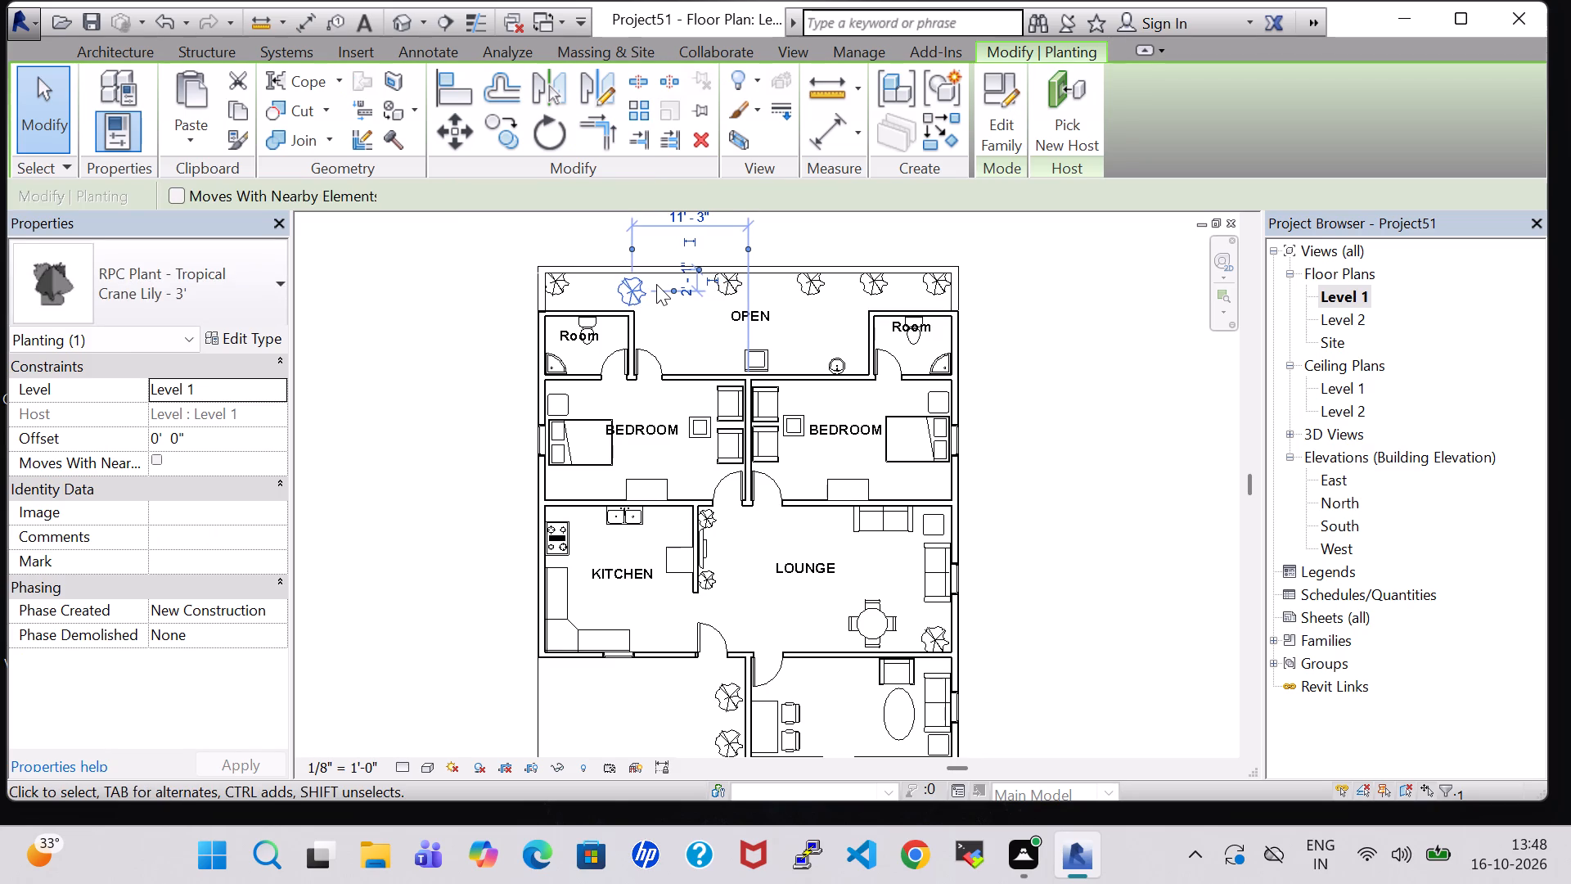
pyautogui.press('Up')
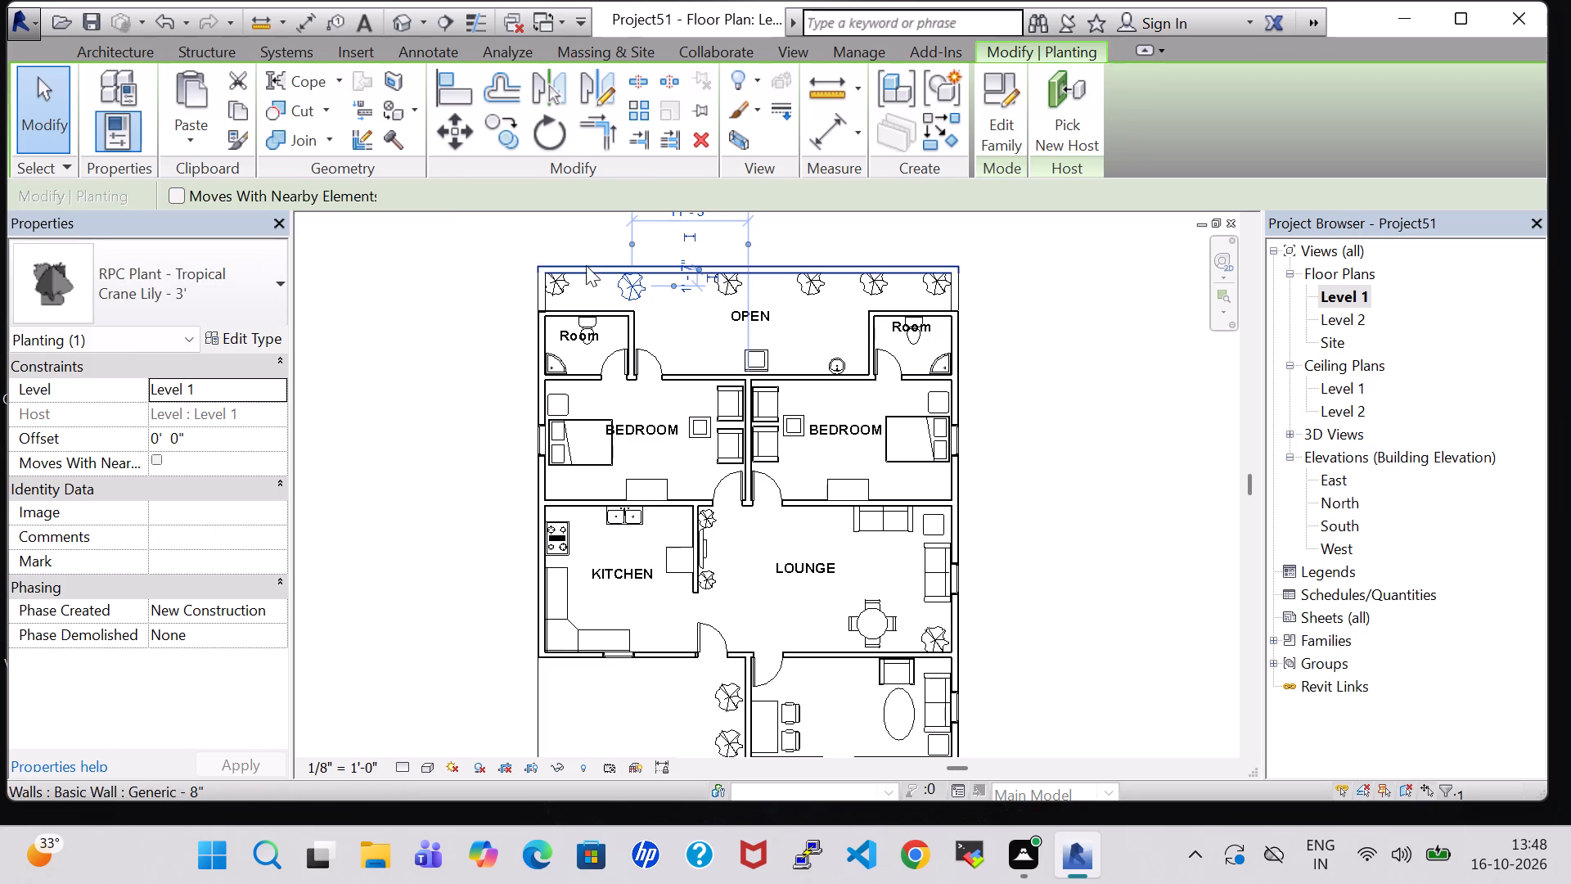
# Nudge the westernmost plant along the open area's north wall slightly south and east.
pyautogui.click(573, 292)
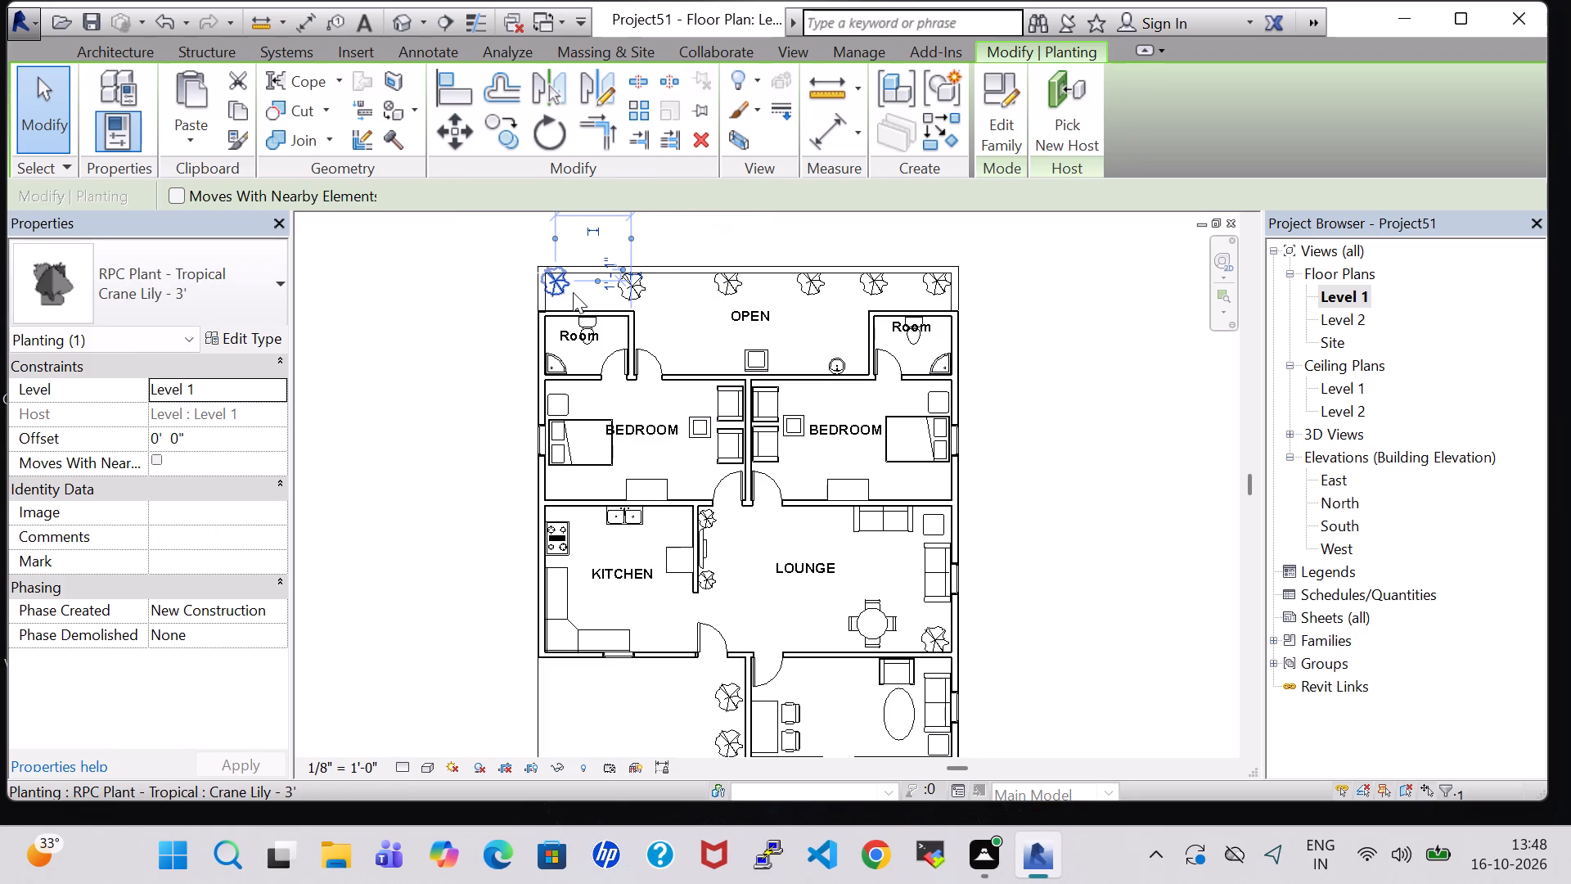
pyautogui.press('Down')
pyautogui.press('Right')
pyautogui.press('Right')
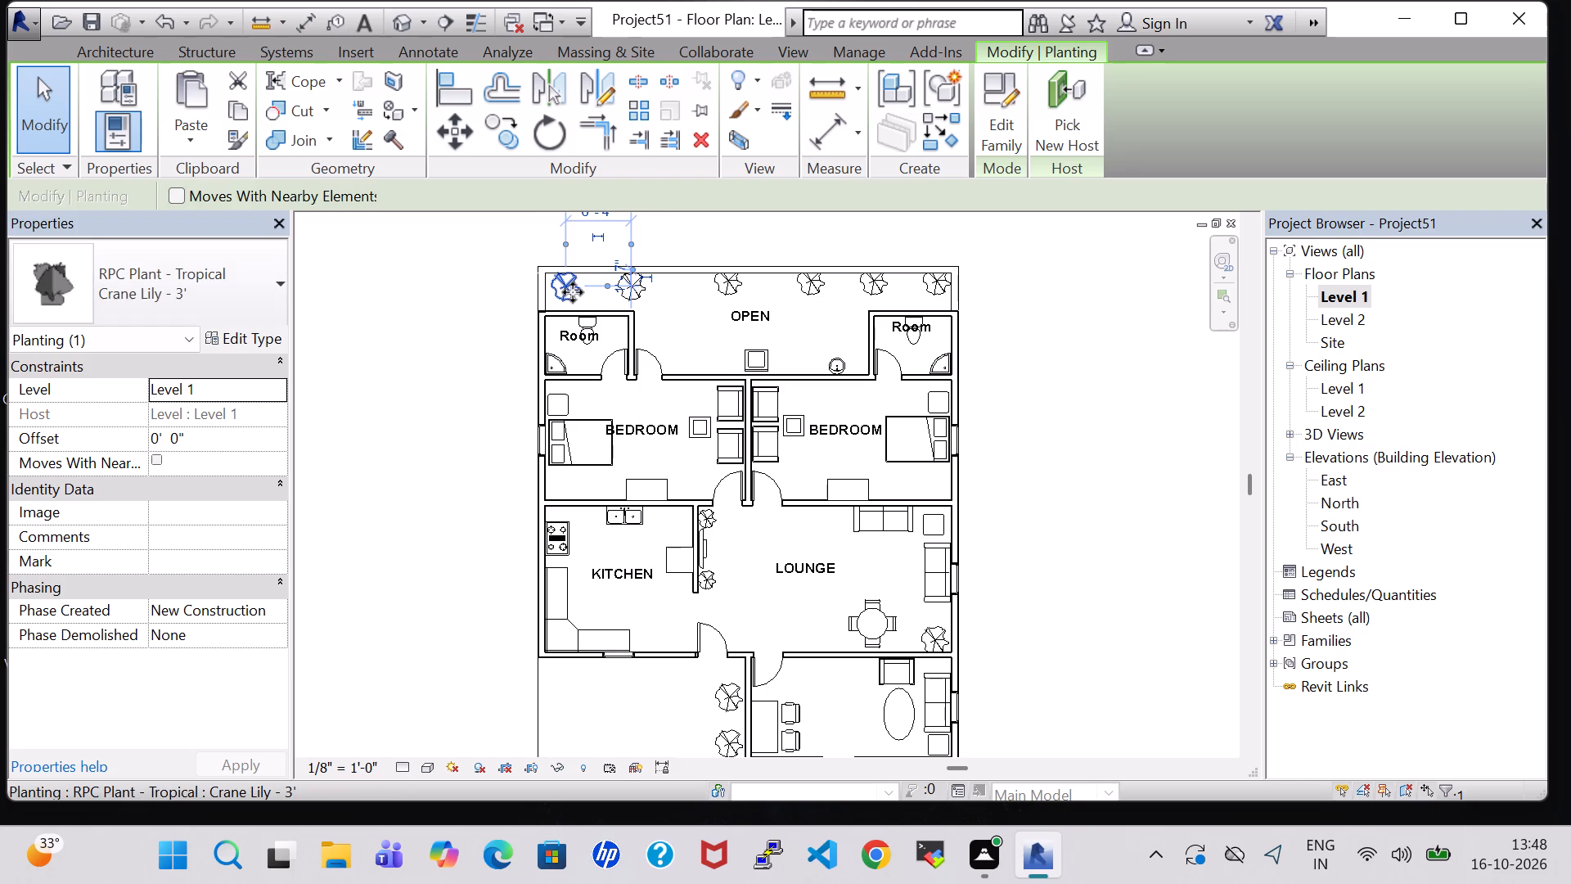
pyautogui.press('Left')
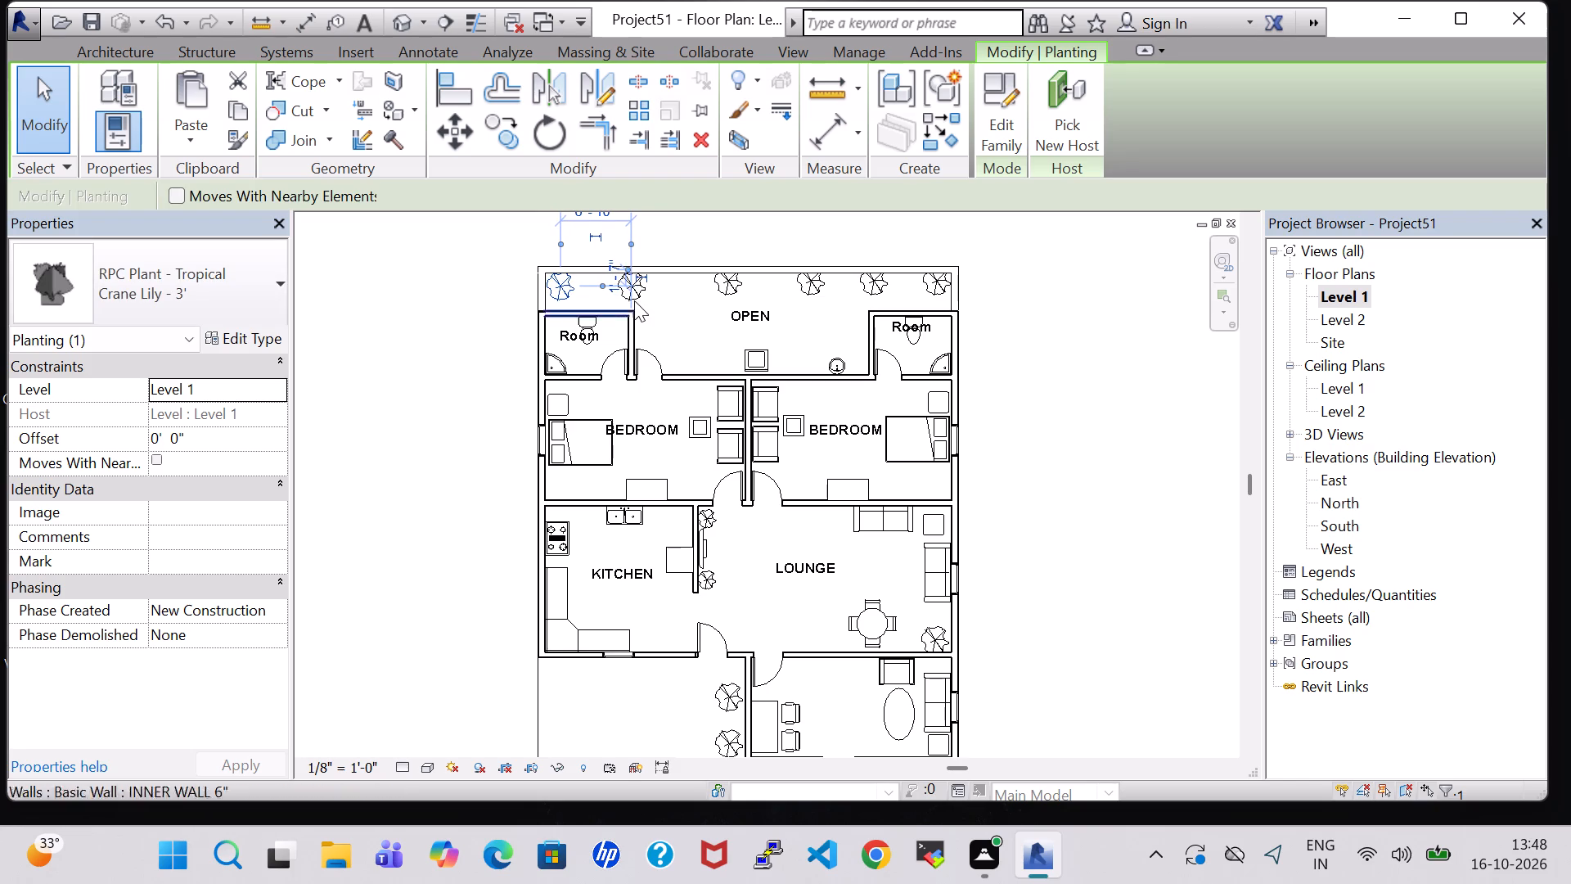
# Nudge the second plant from the west along the open area's north wall slightly east to even the spacing.
pyautogui.click(637, 295)
pyautogui.press('Right')
pyautogui.press('Right')
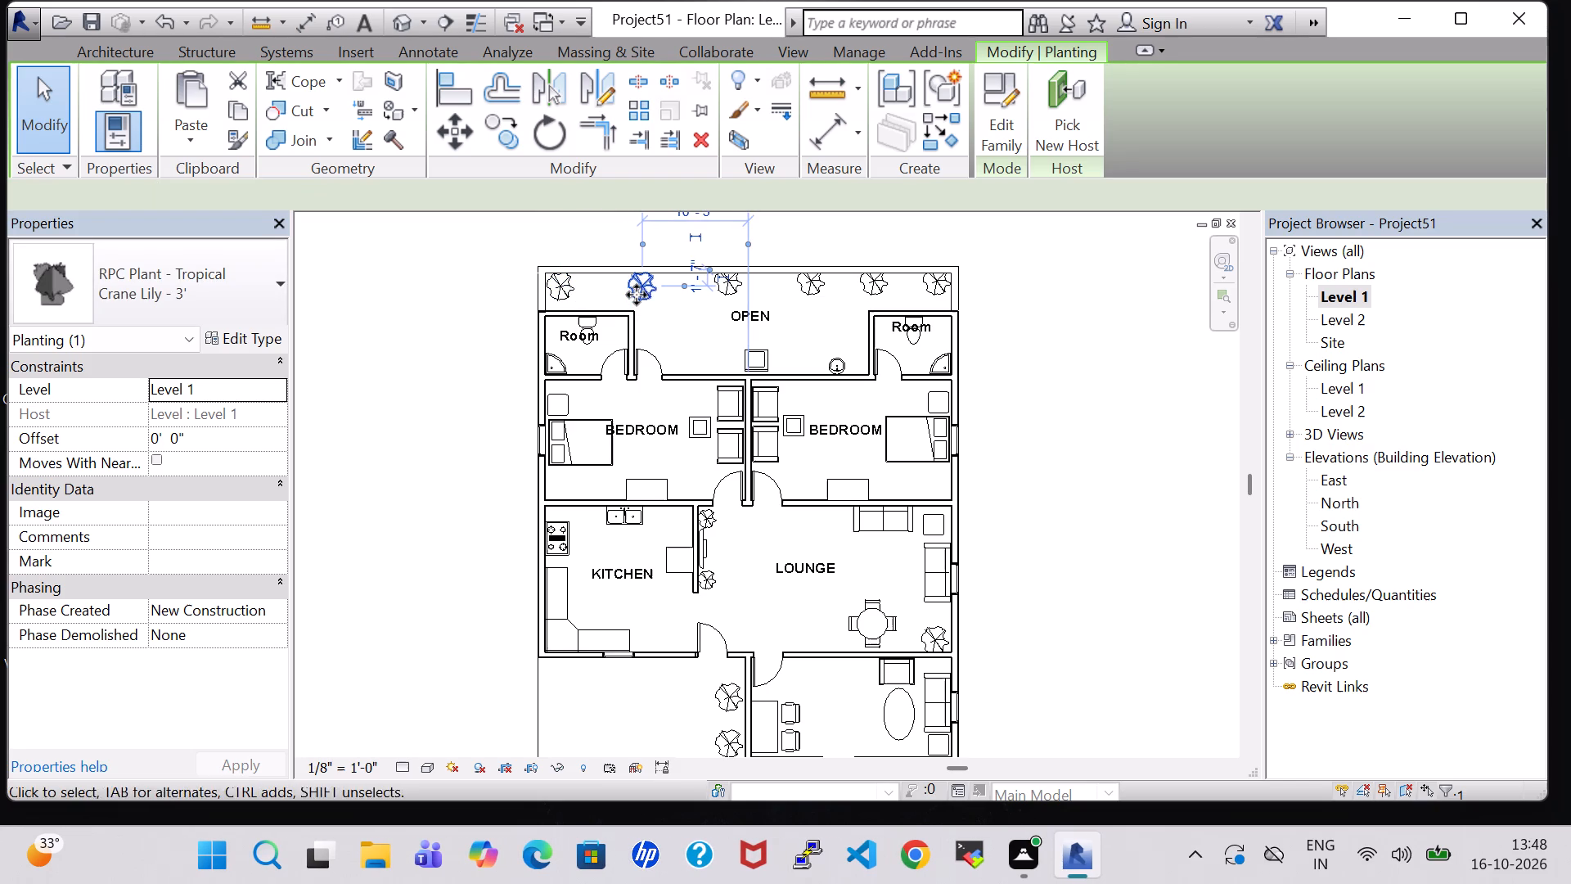
pyautogui.press('Right')
pyautogui.click(703, 330)
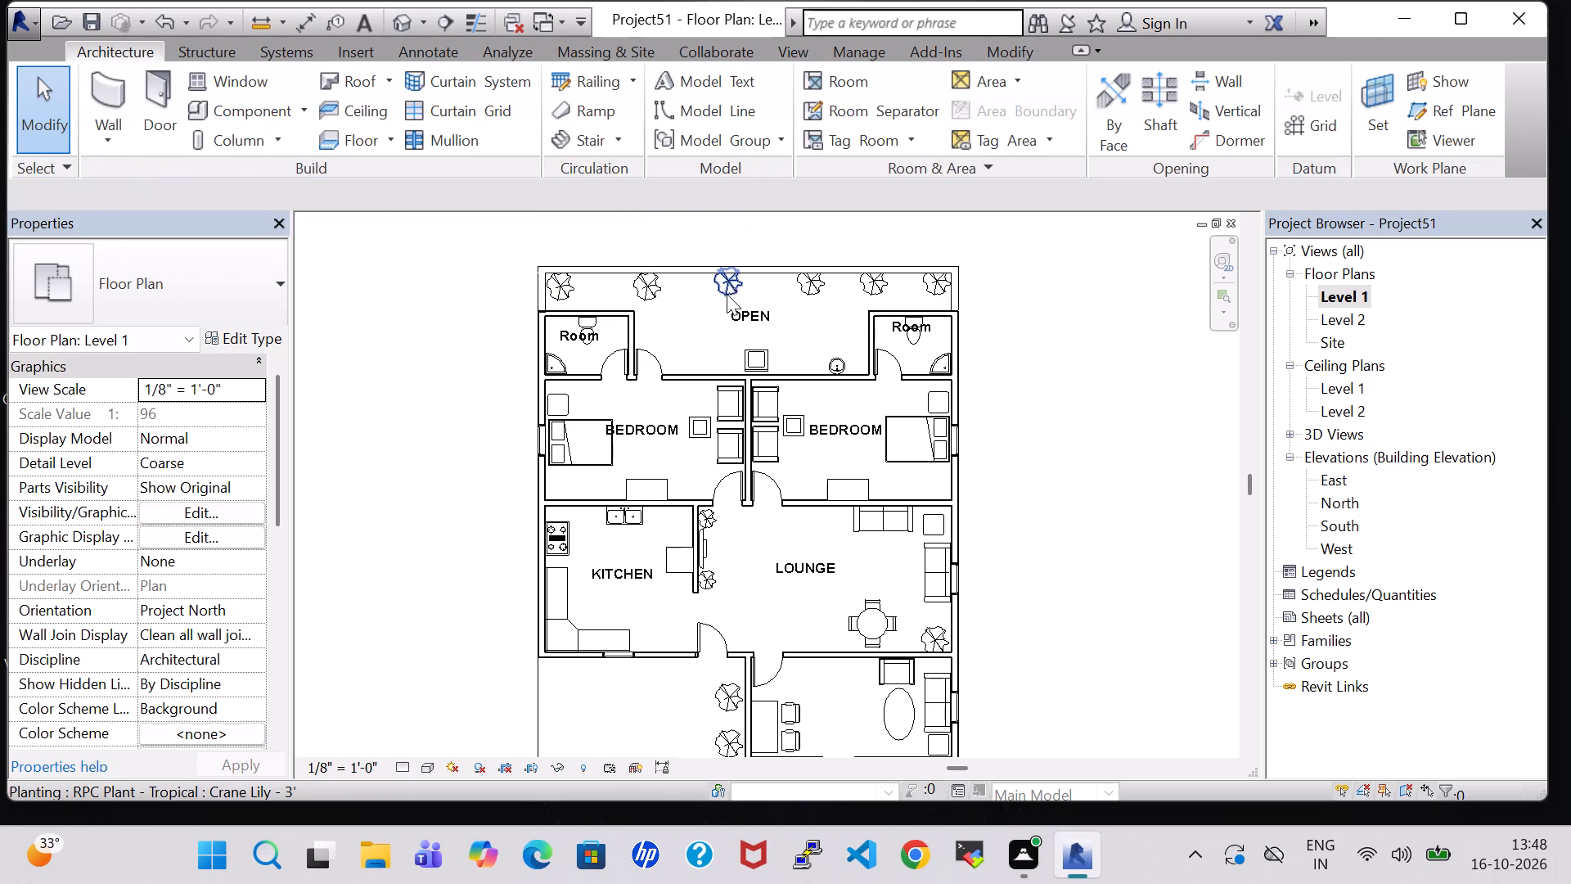
# Nudge the third plant from the west along the open area's north wall slightly south and west.
pyautogui.click(730, 284)
pyautogui.press('Down')
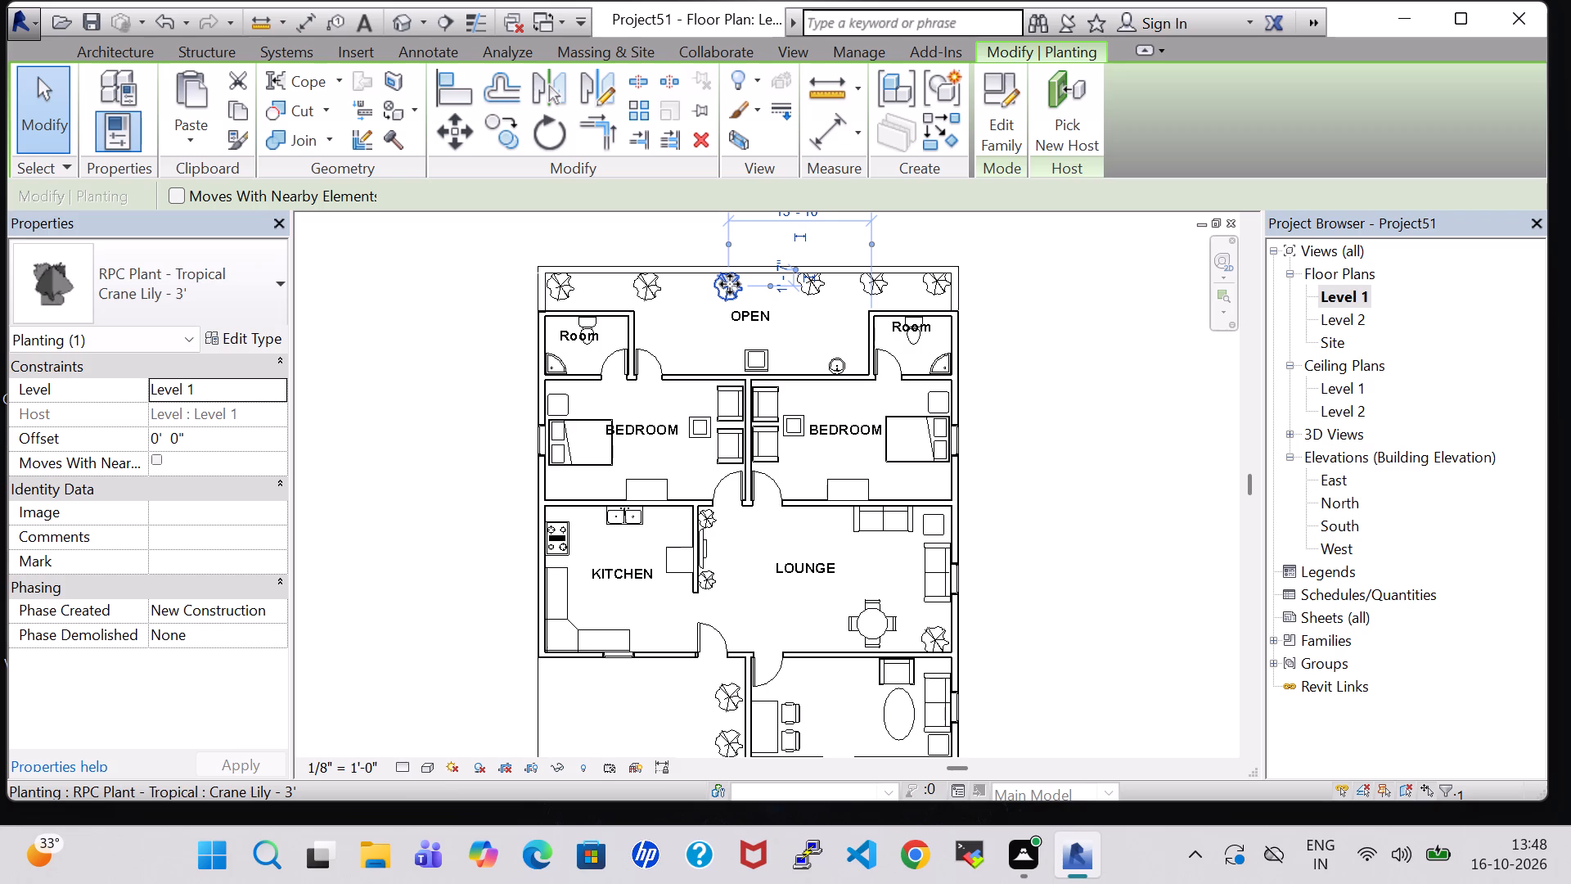
pyautogui.press('Down')
pyautogui.press('Left')
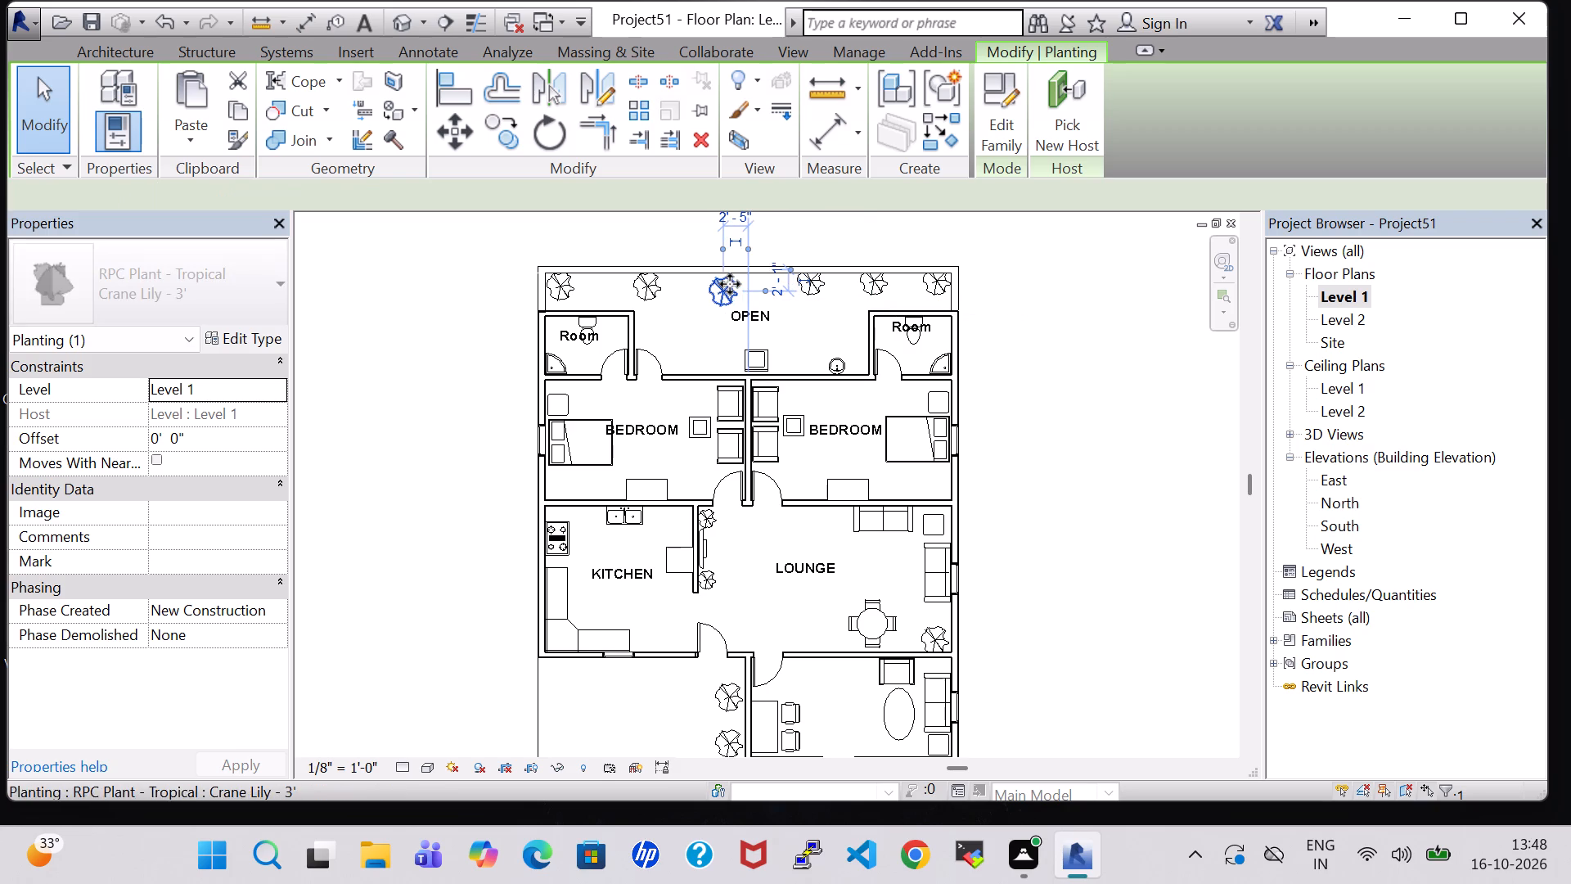
pyautogui.press('Up')
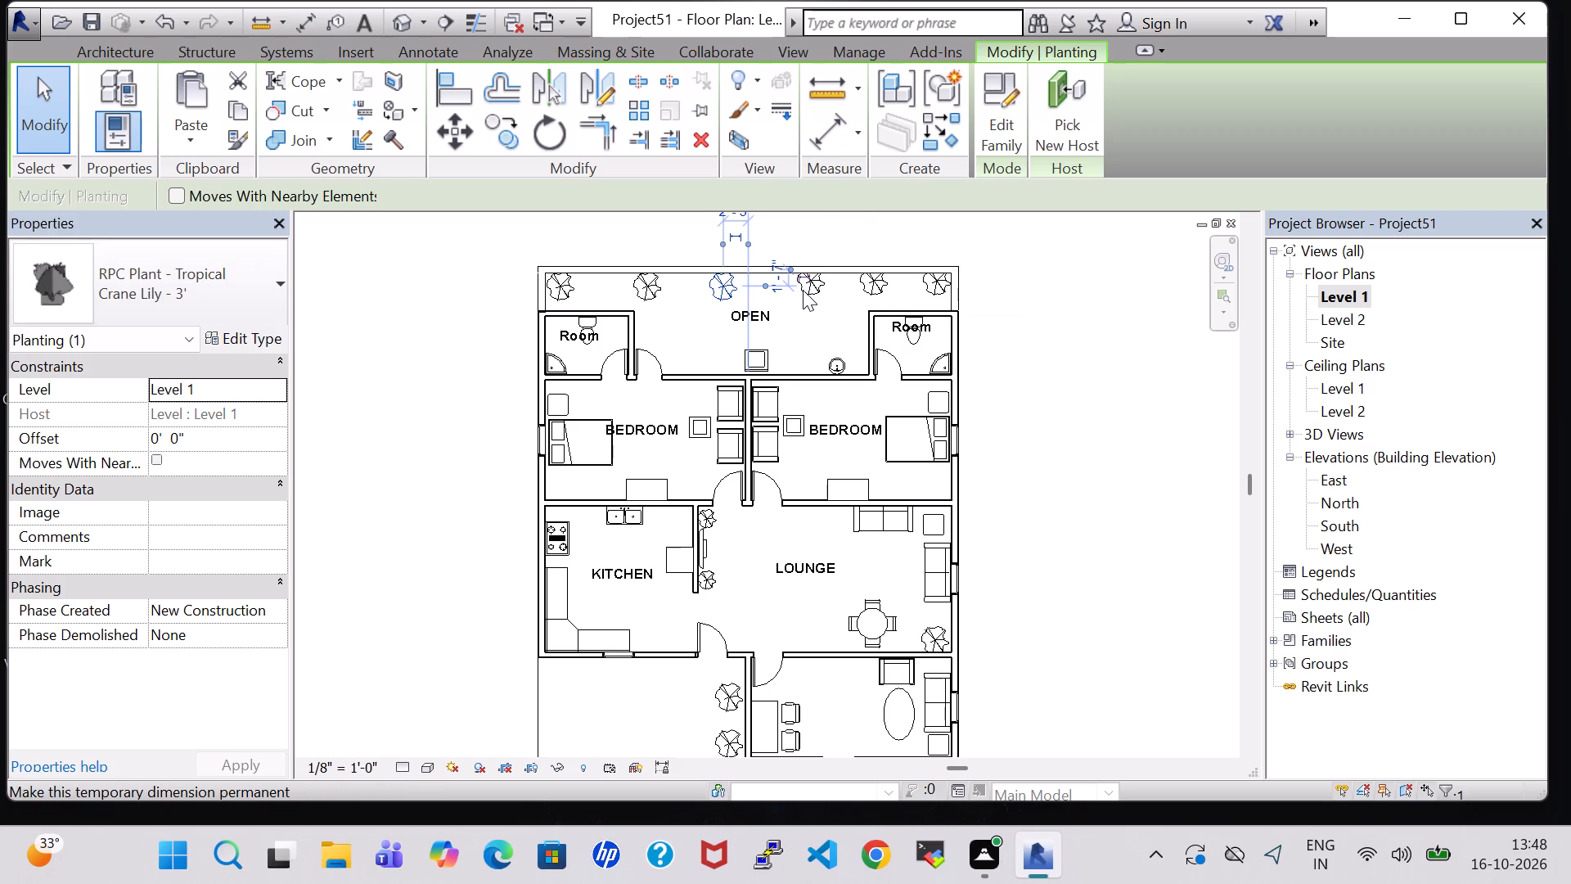
pyautogui.click(822, 310)
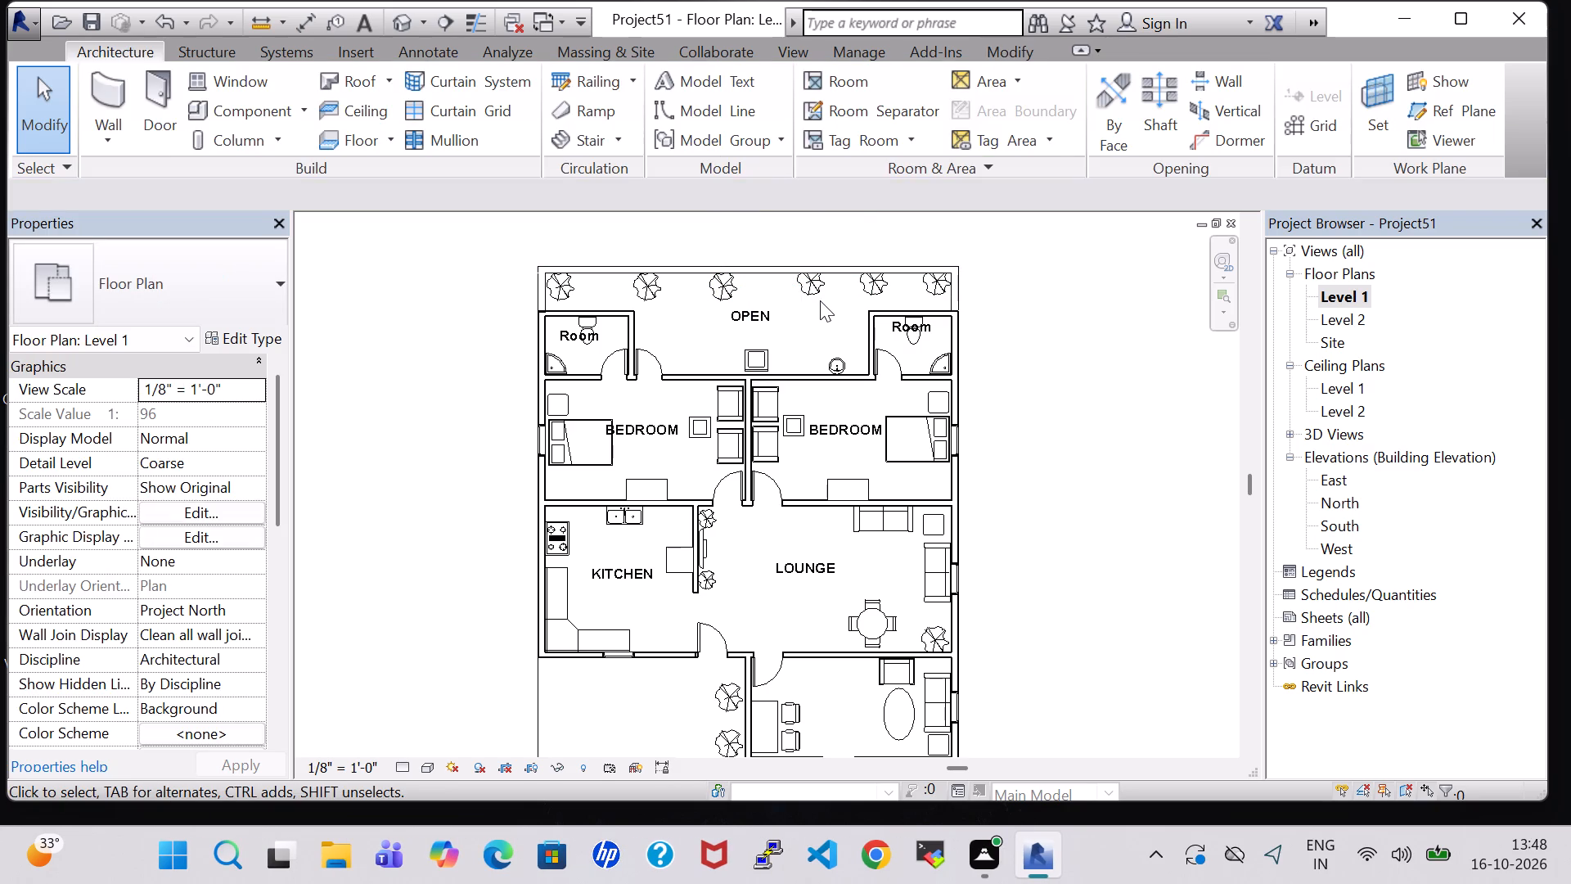
# Nudge the fourth plant from the west along the open area's north wall slightly south and west.
pyautogui.click(815, 290)
pyautogui.press('Down')
pyautogui.press('Left')
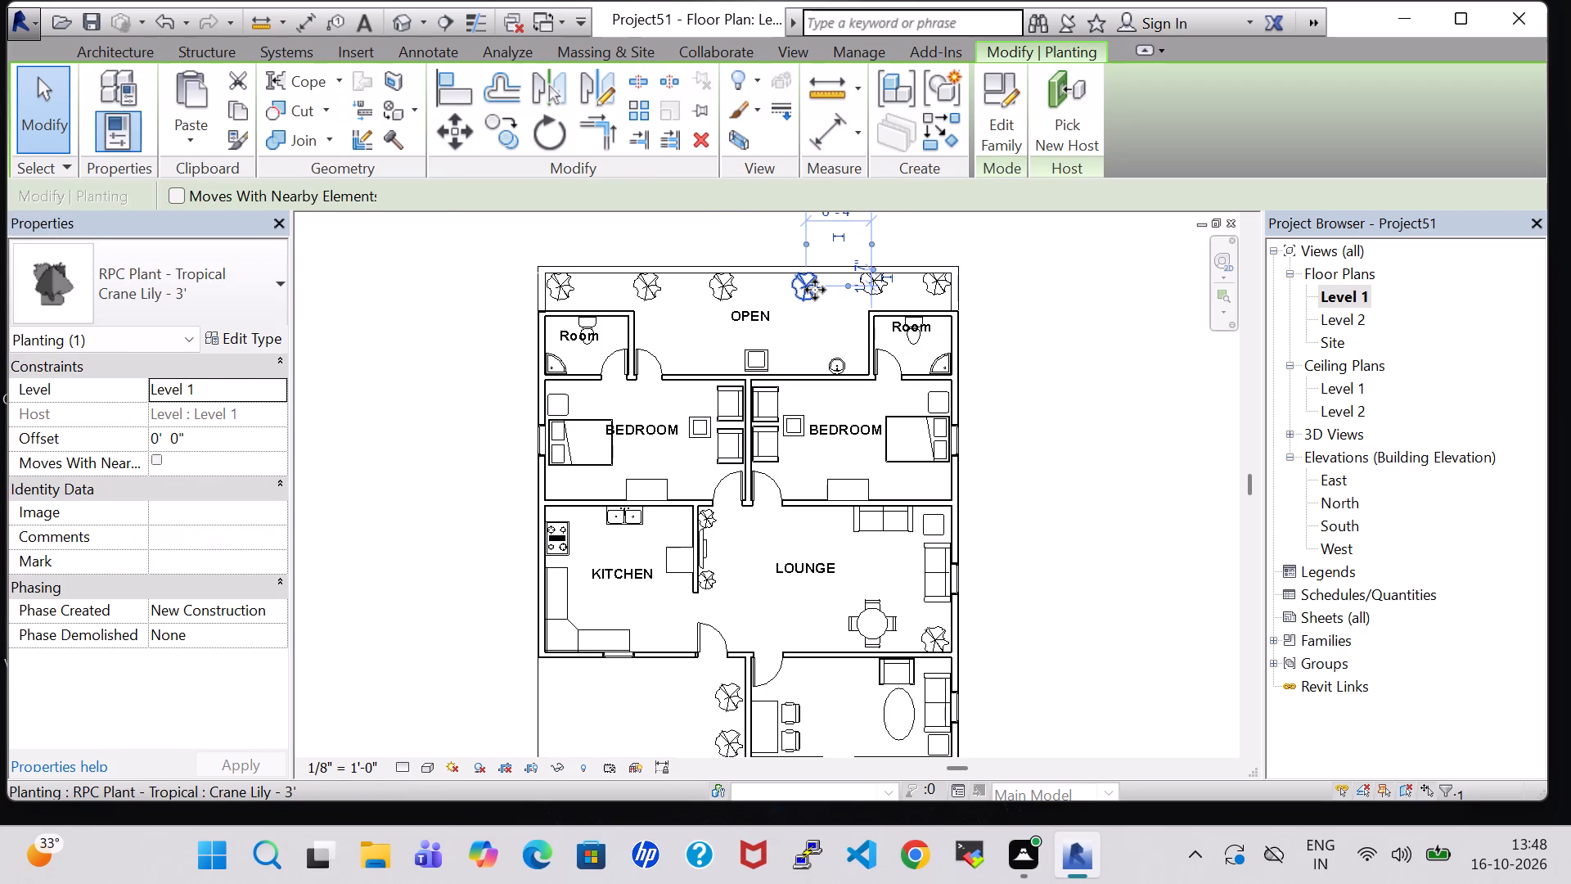
pyautogui.press('Left')
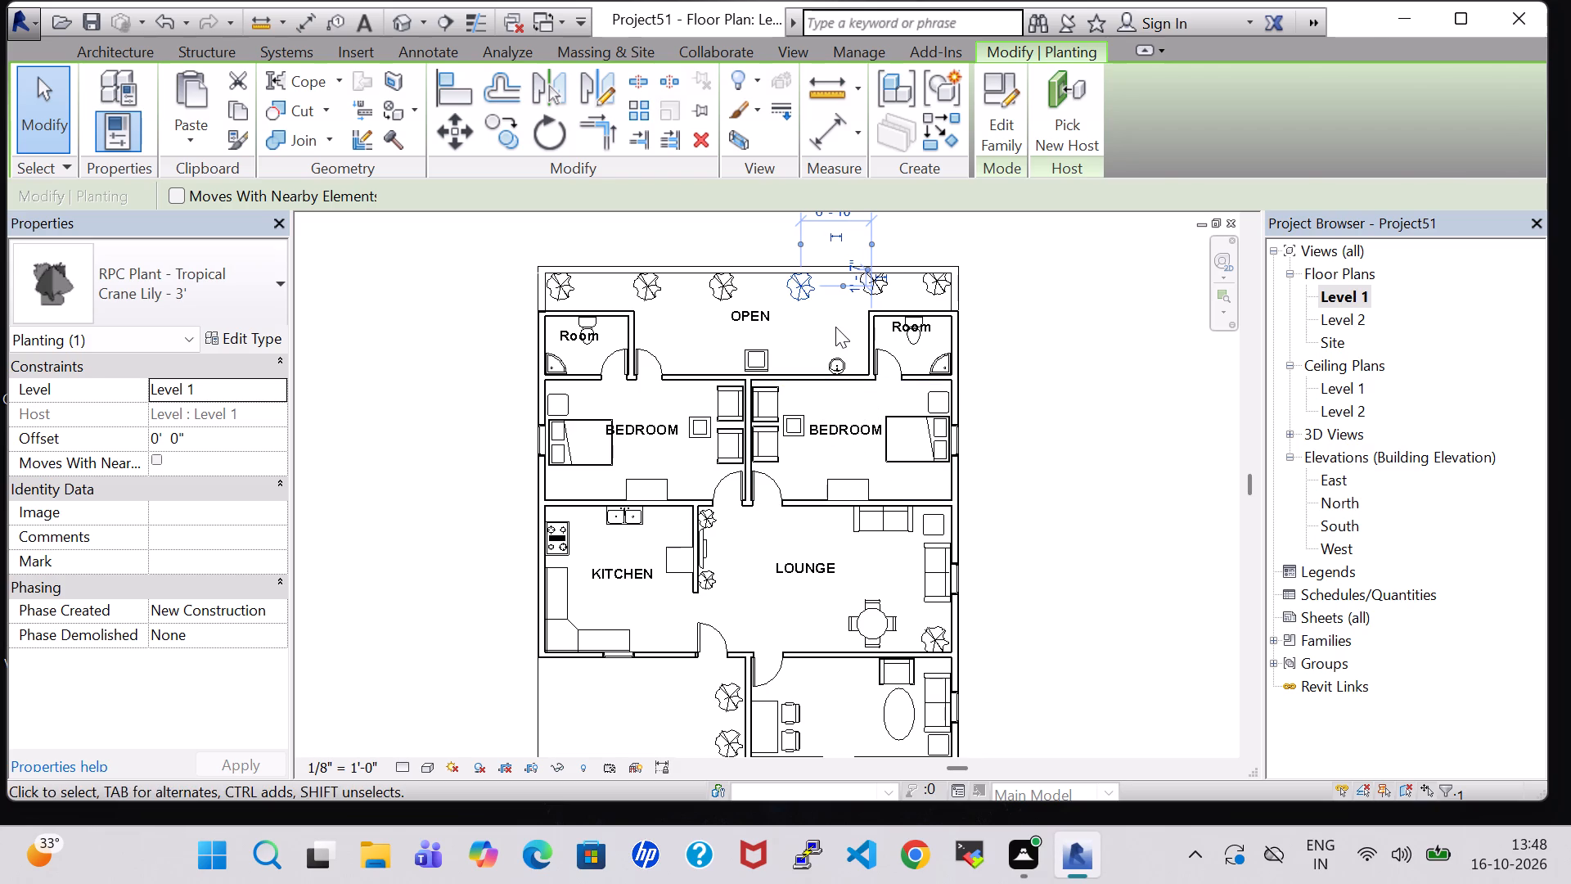
pyautogui.click(835, 327)
# Nudge the fifth plant from the west along the open area's north wall slightly south and west.
pyautogui.click(862, 288)
pyautogui.press('Down')
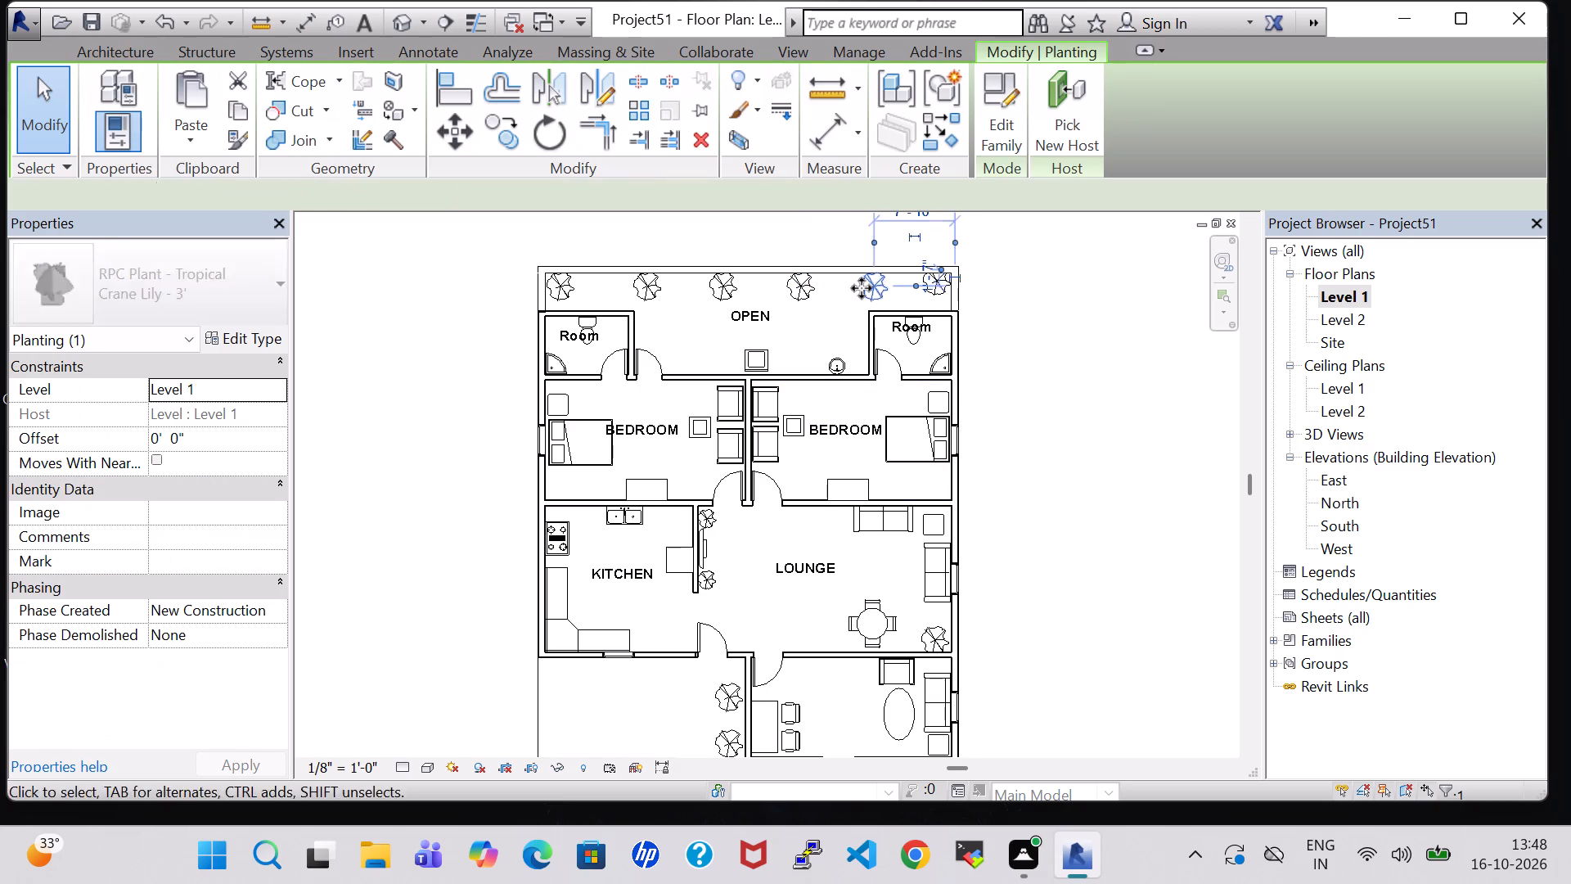
pyautogui.press('Left')
pyautogui.press('Left')
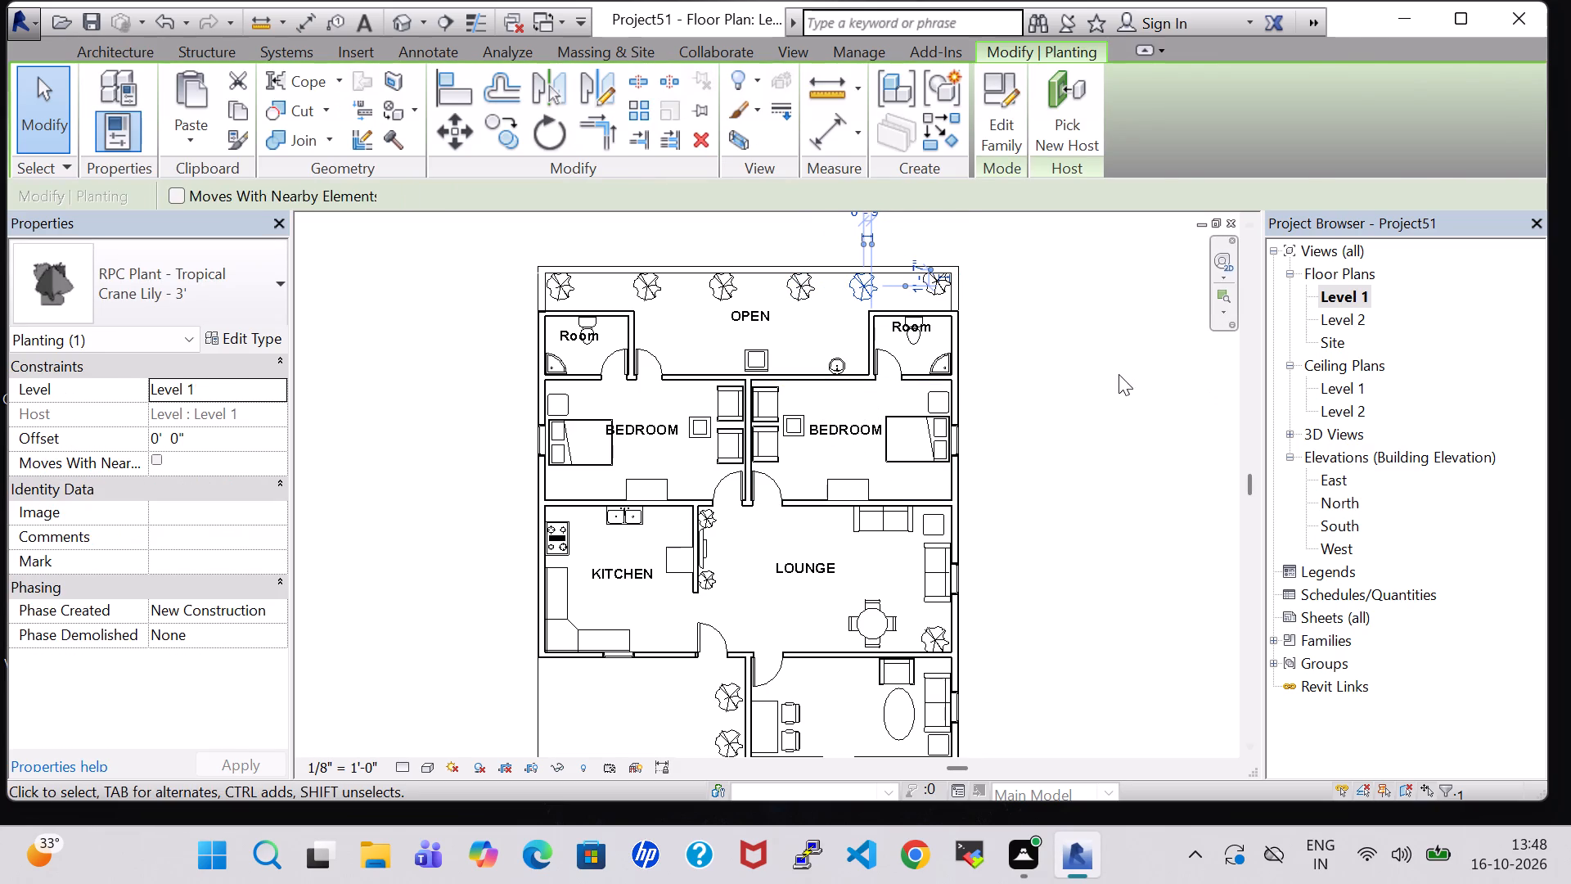
pyautogui.click(1119, 374)
# Nudge the easternmost plant along the open area's north wall slightly south.
pyautogui.click(939, 293)
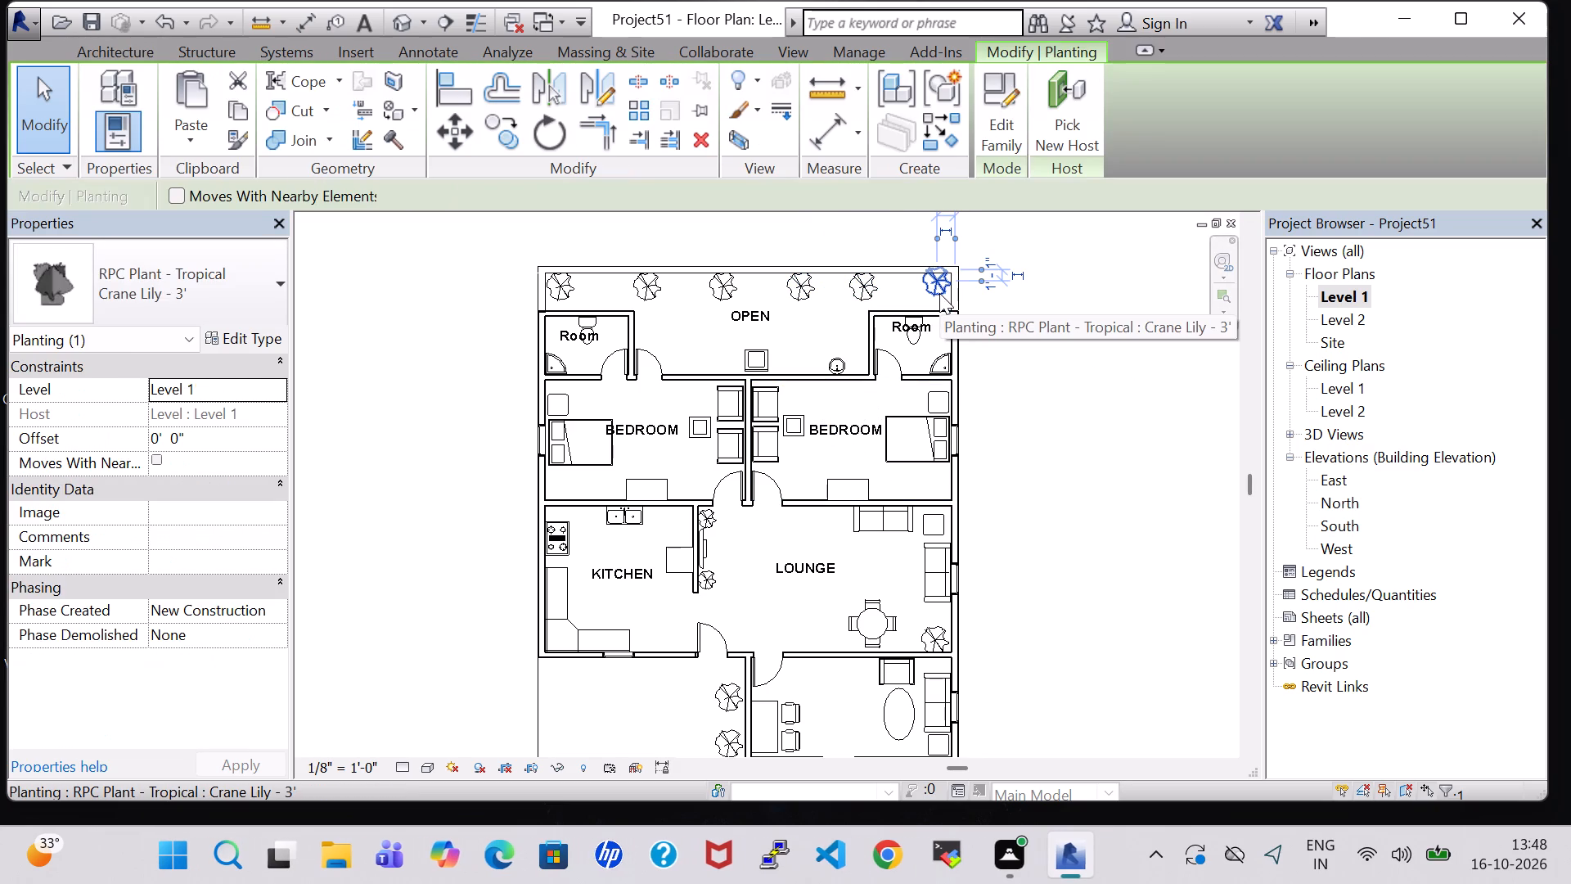
pyautogui.press('Down')
pyautogui.click(1032, 305)
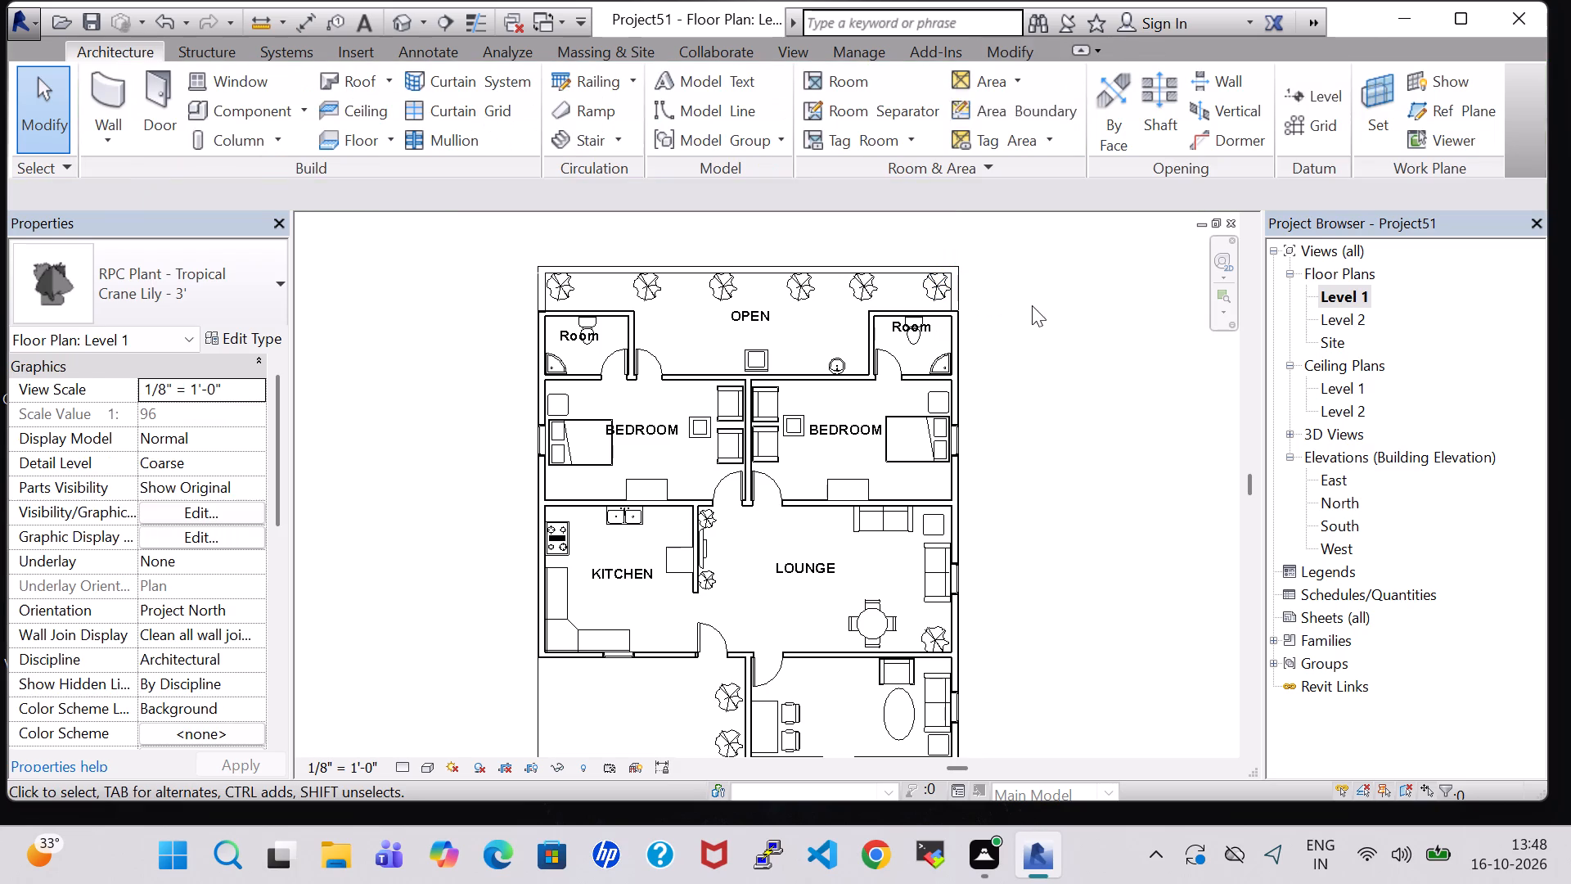
# Examine the house in the 3D view, focusing on the row of plants along the open area's north wall.
pyautogui.click(393, 26)
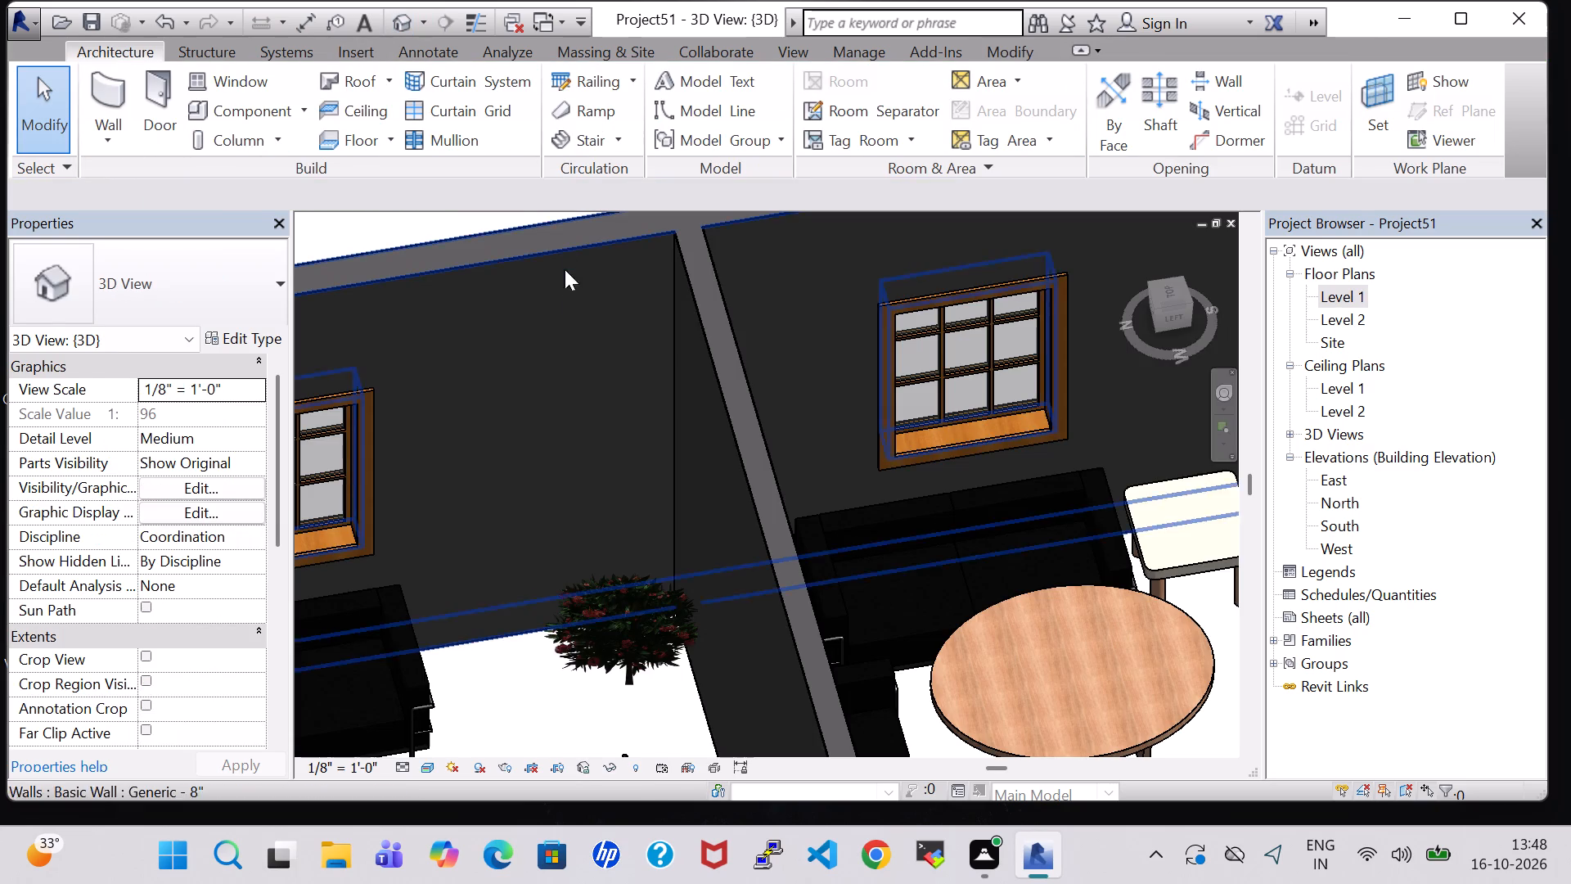
pyautogui.scroll(-4, 559, 381)
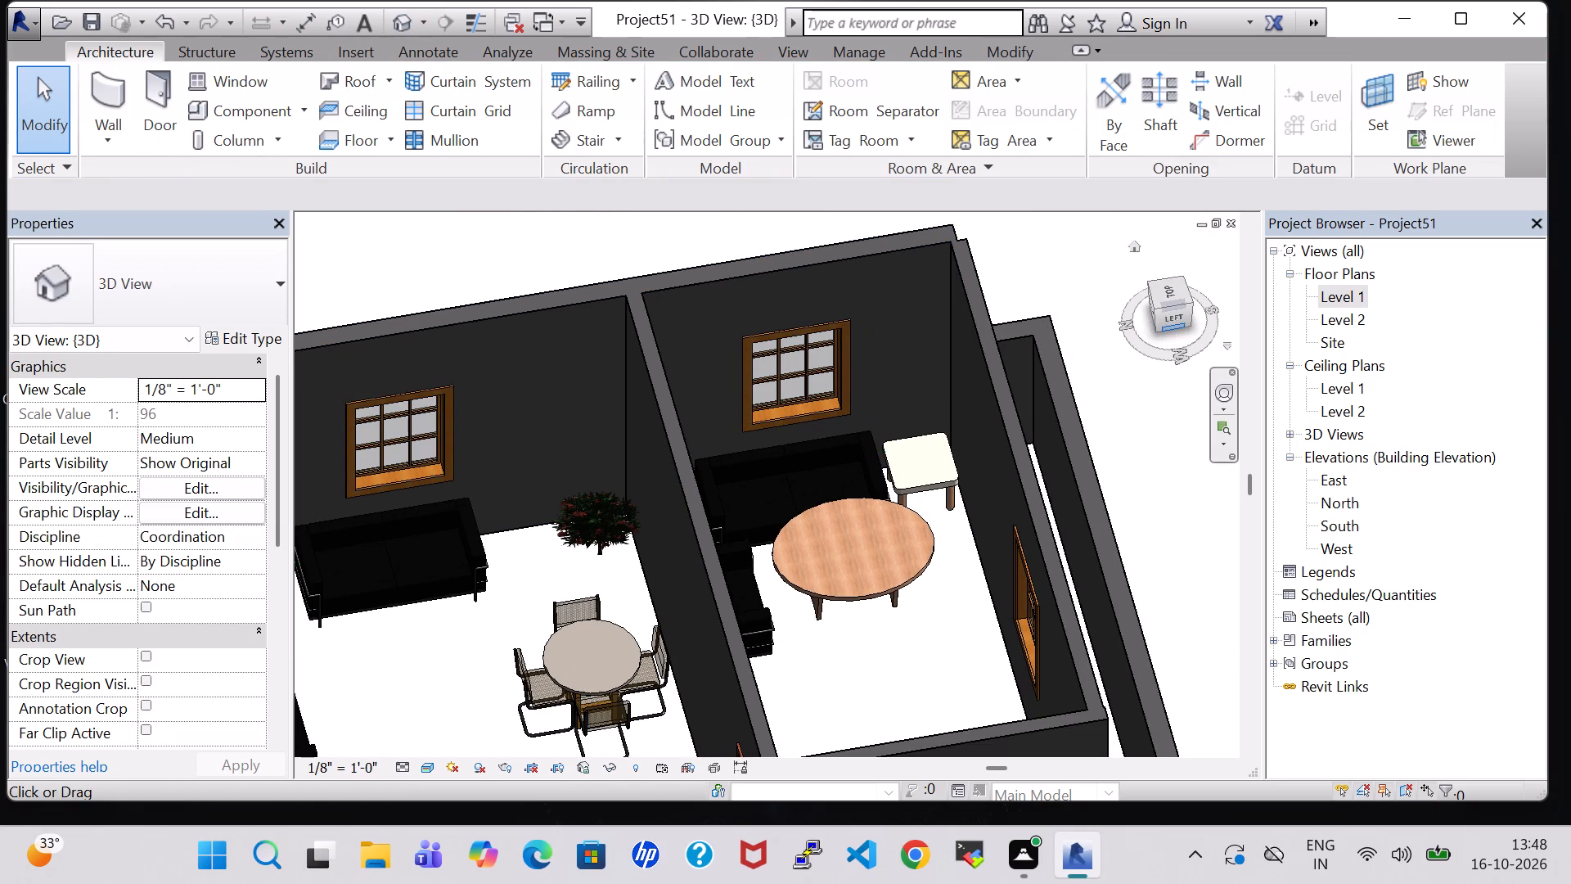
pyautogui.click(1117, 324)
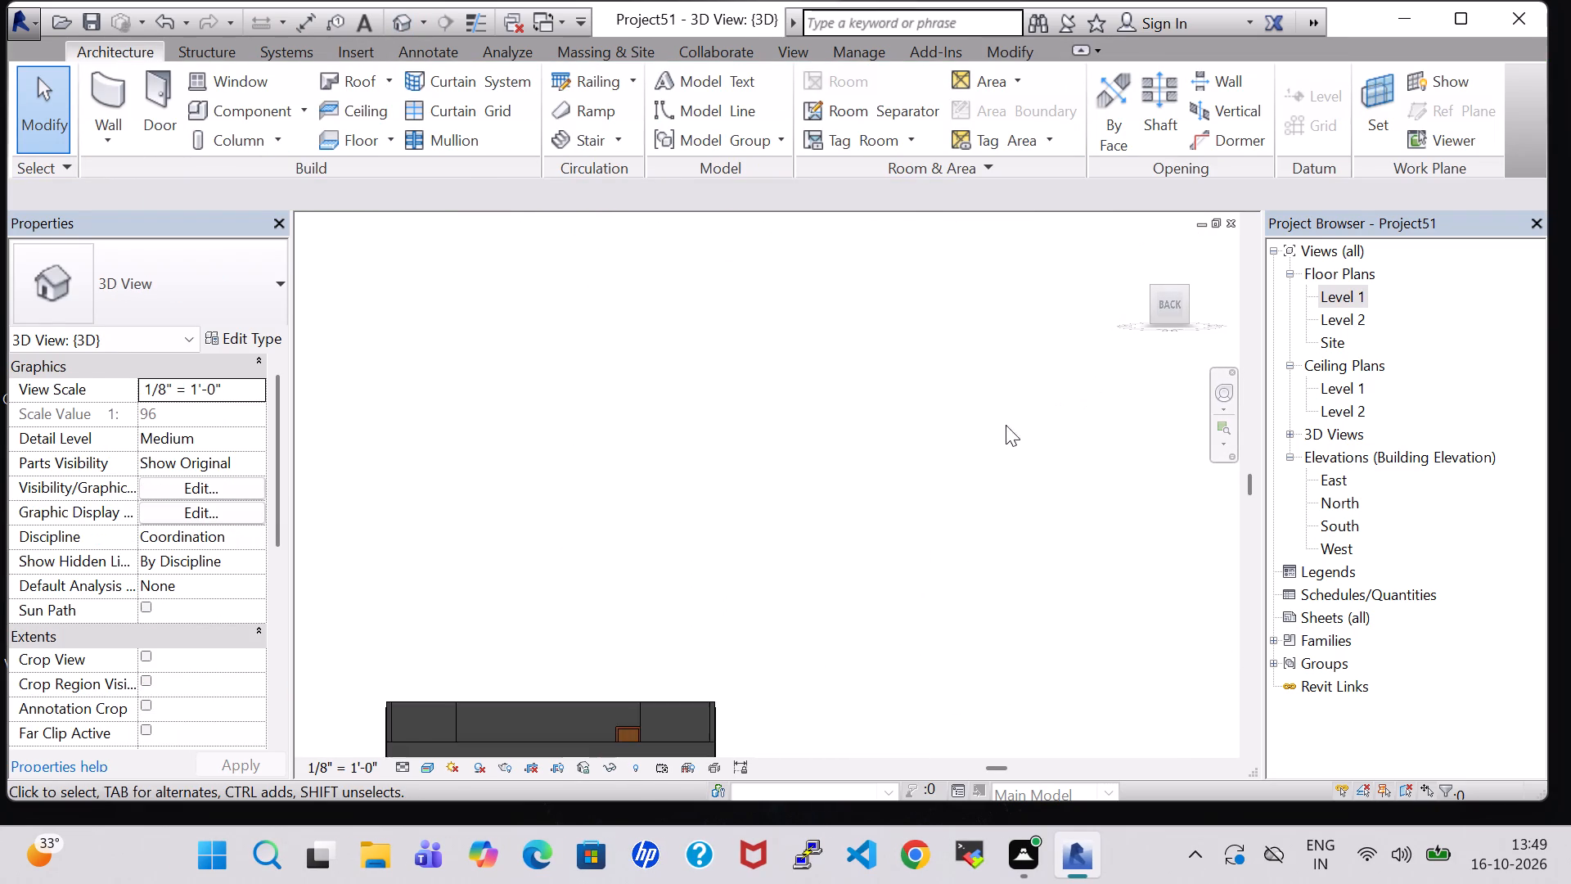
pyautogui.click(1175, 304)
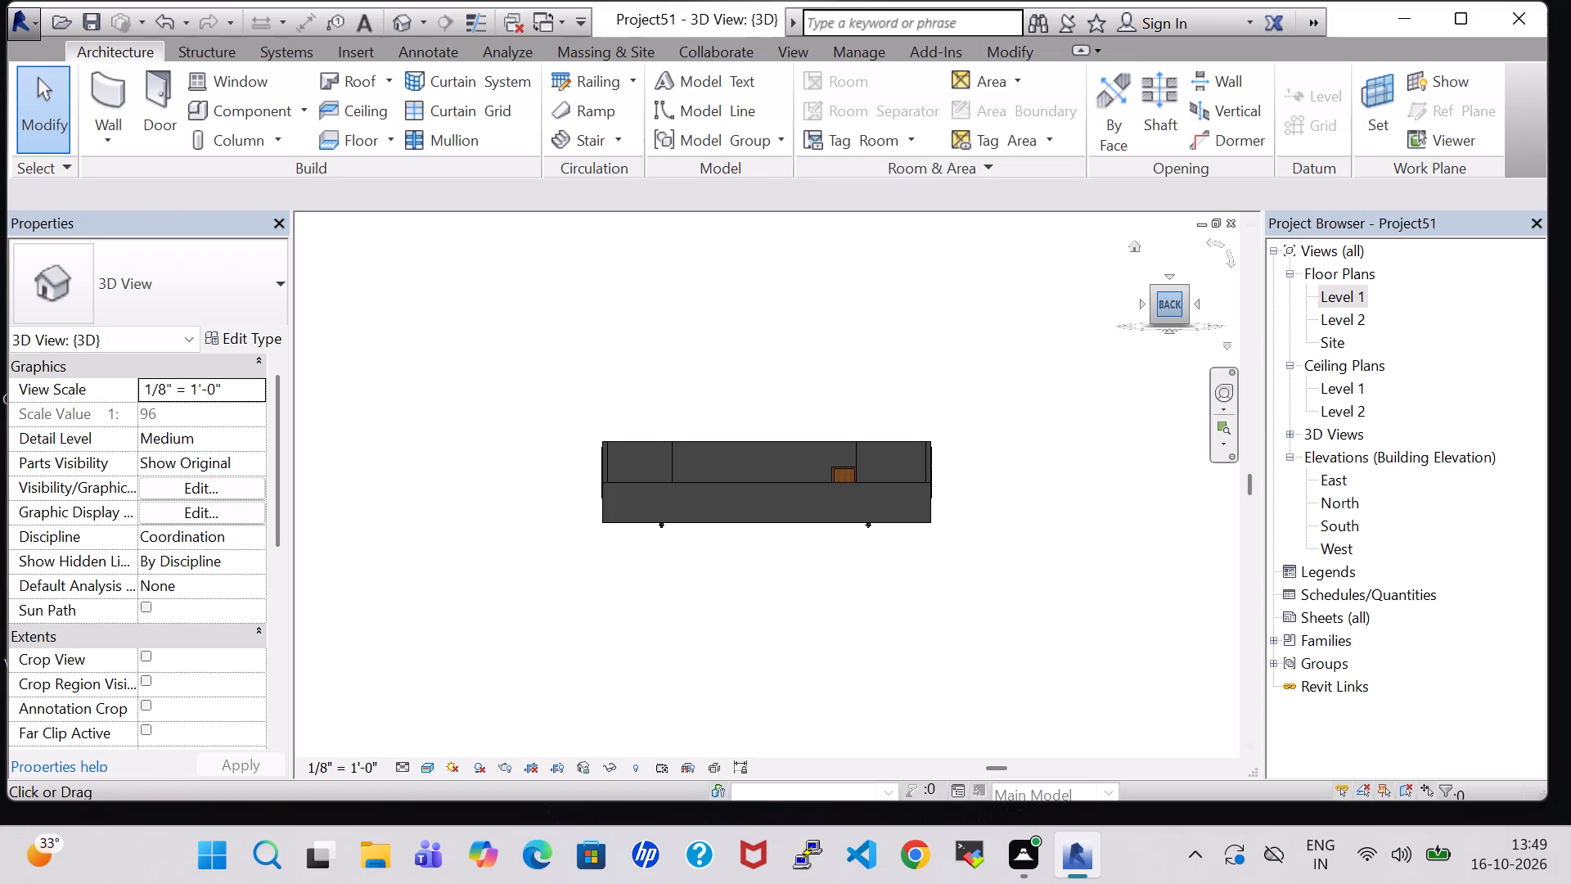
pyautogui.keyDown('shift'); pyautogui.moveTo(904, 313); pyautogui.dragTo(921, 517, button='middle'); pyautogui.keyUp('shift')
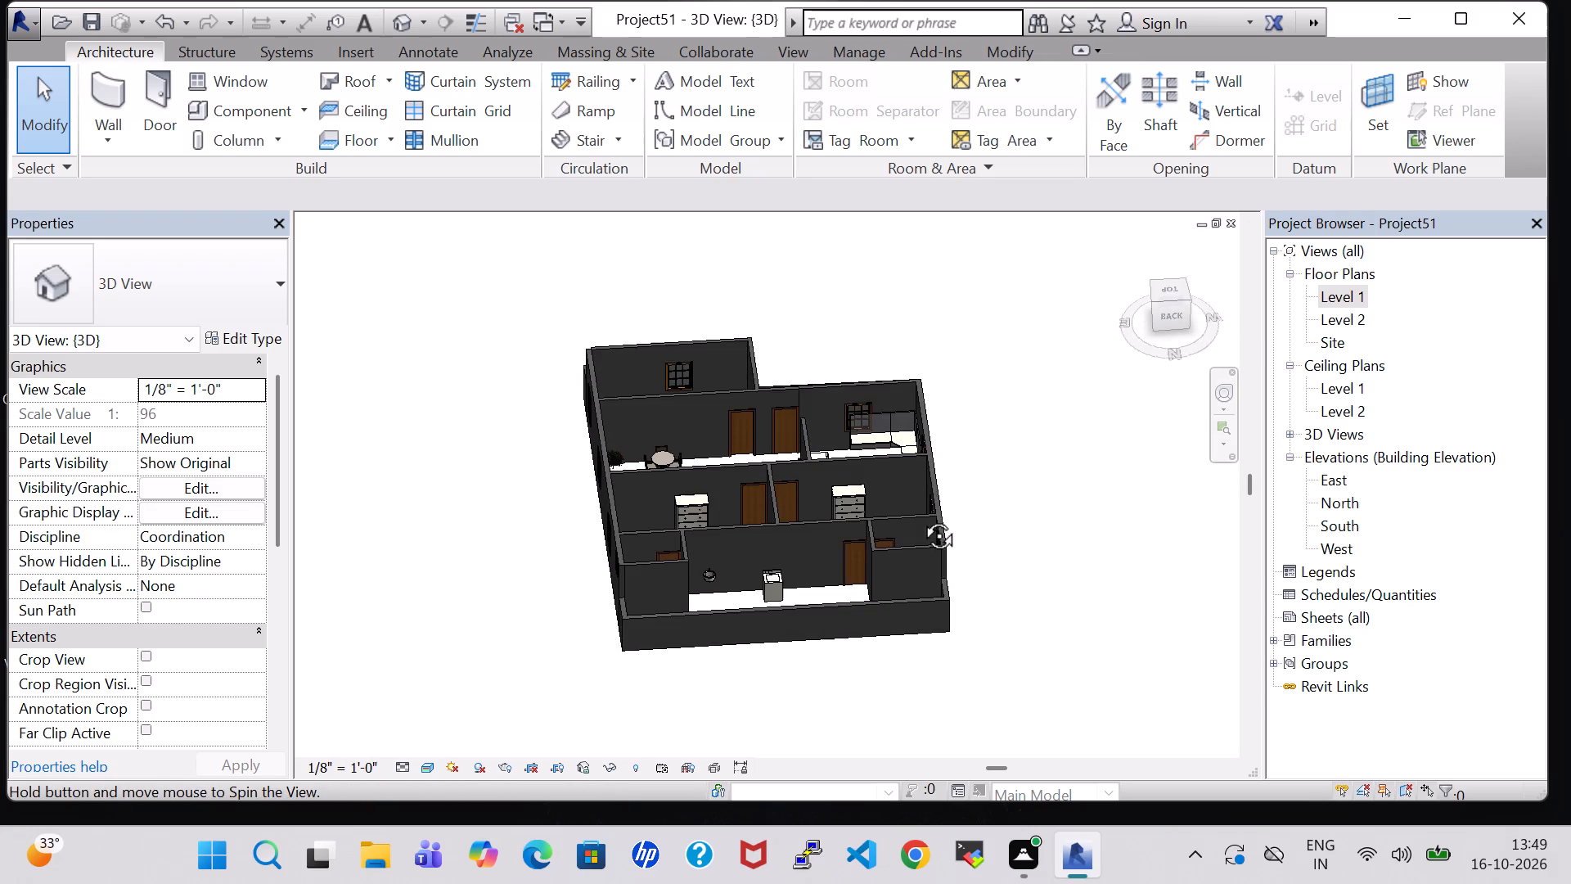
pyautogui.keyDown('shift'); pyautogui.moveTo(991, 475); pyautogui.dragTo(996, 636, button='middle'); pyautogui.keyUp('shift')
pyautogui.keyDown('shift'); pyautogui.scroll(1, 996, 636); pyautogui.keyUp('shift')
pyautogui.scroll(1, 988, 494)
pyautogui.keyDown('shift'); pyautogui.moveTo(988, 494); pyautogui.dragTo(1003, 580, button='middle'); pyautogui.keyUp('shift')
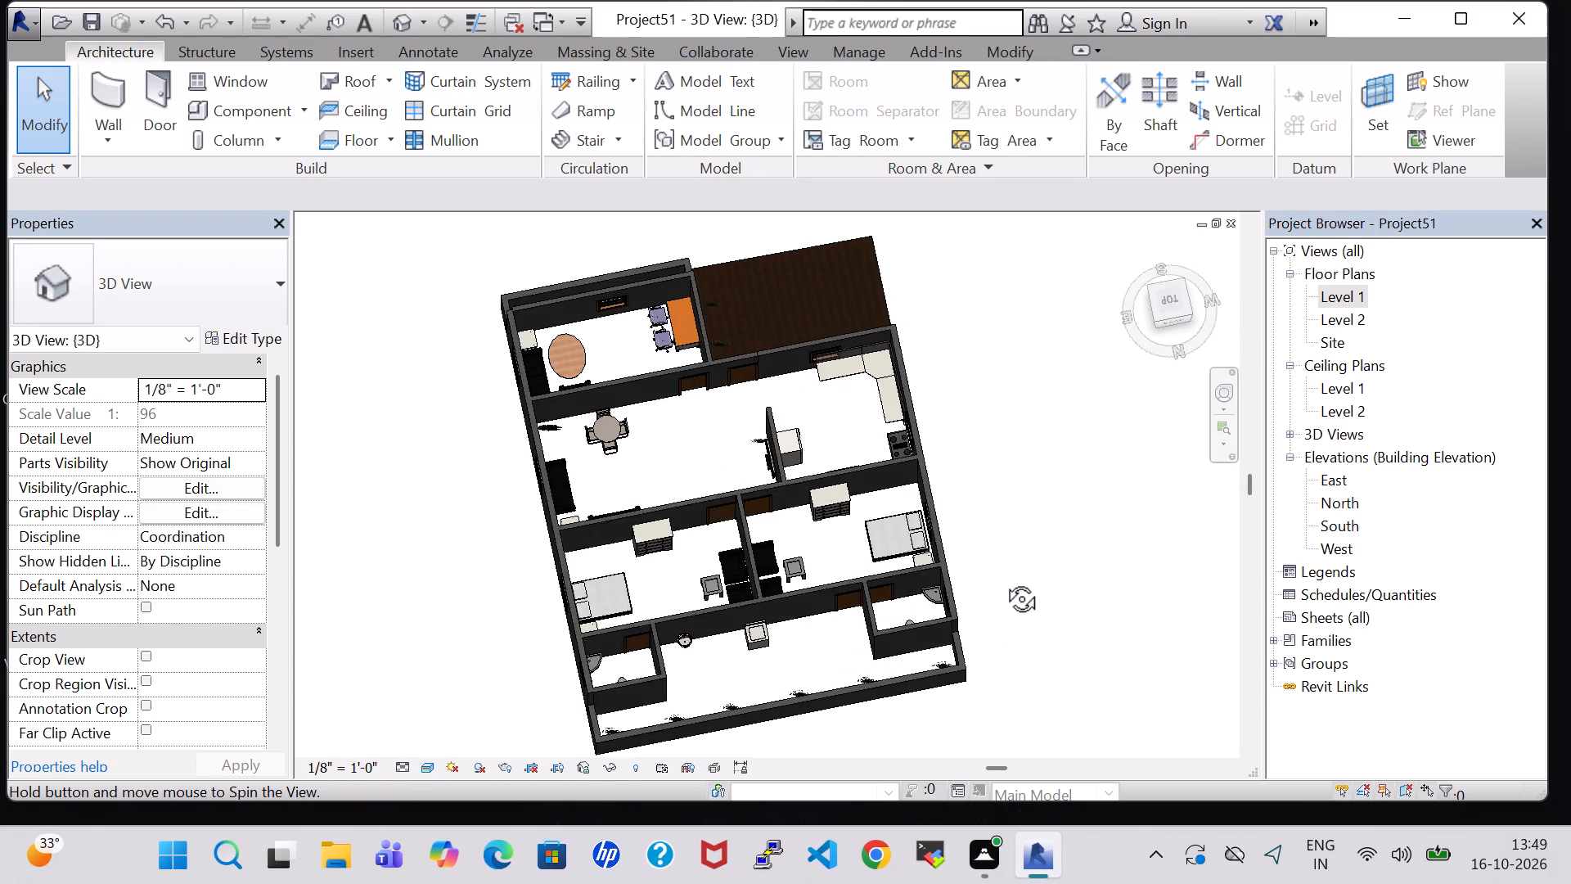
pyautogui.keyDown('shift'); pyautogui.moveTo(1003, 580); pyautogui.dragTo(1003, 607, button='middle'); pyautogui.keyUp('shift')
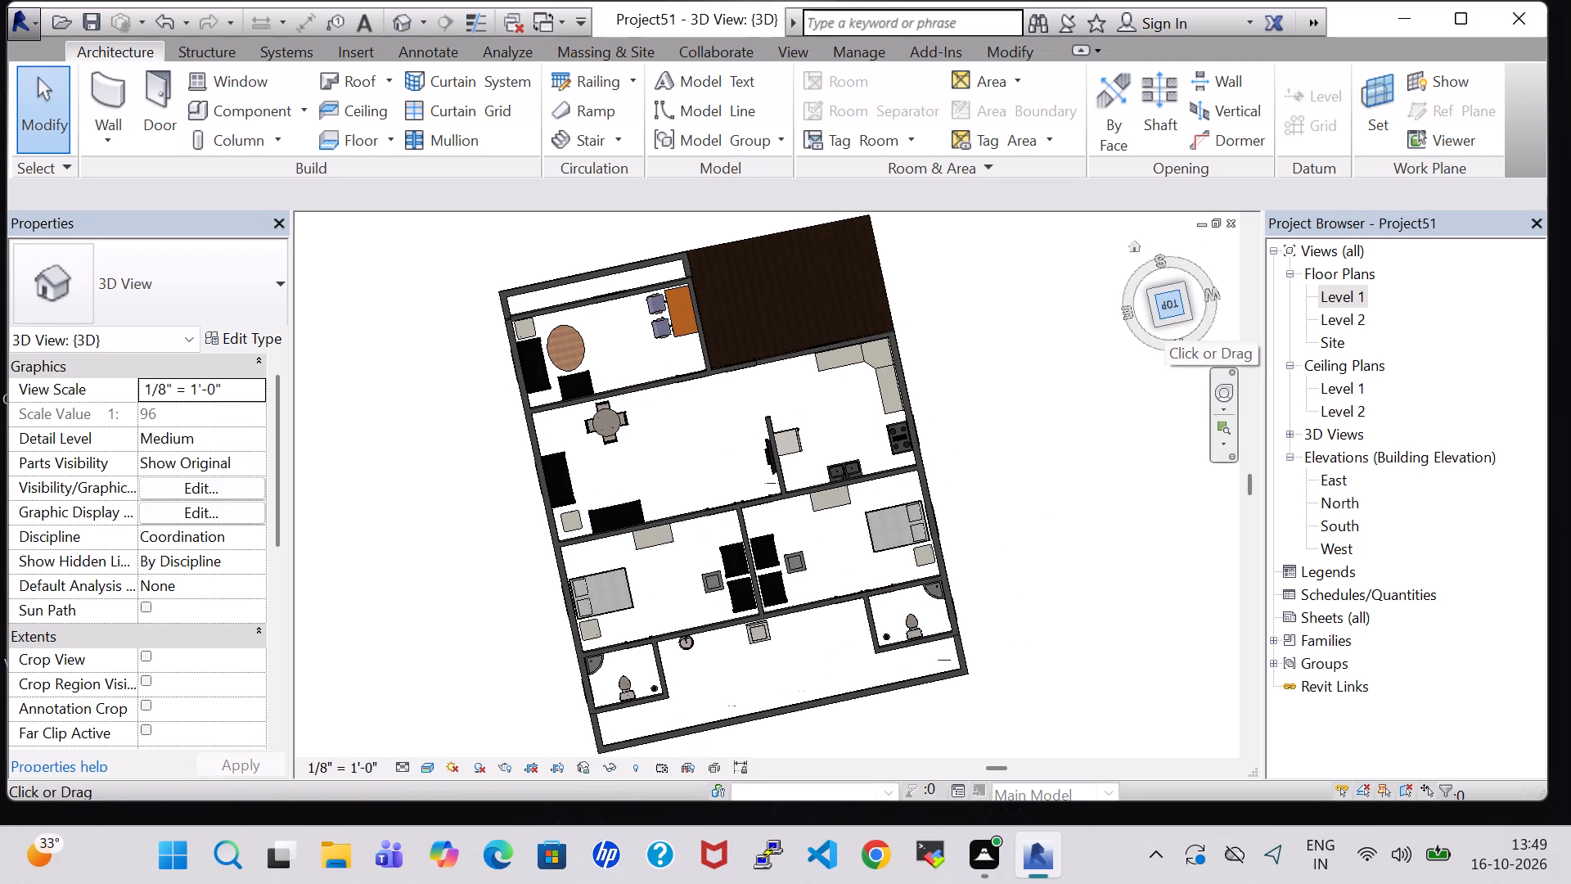
pyautogui.click(1166, 308)
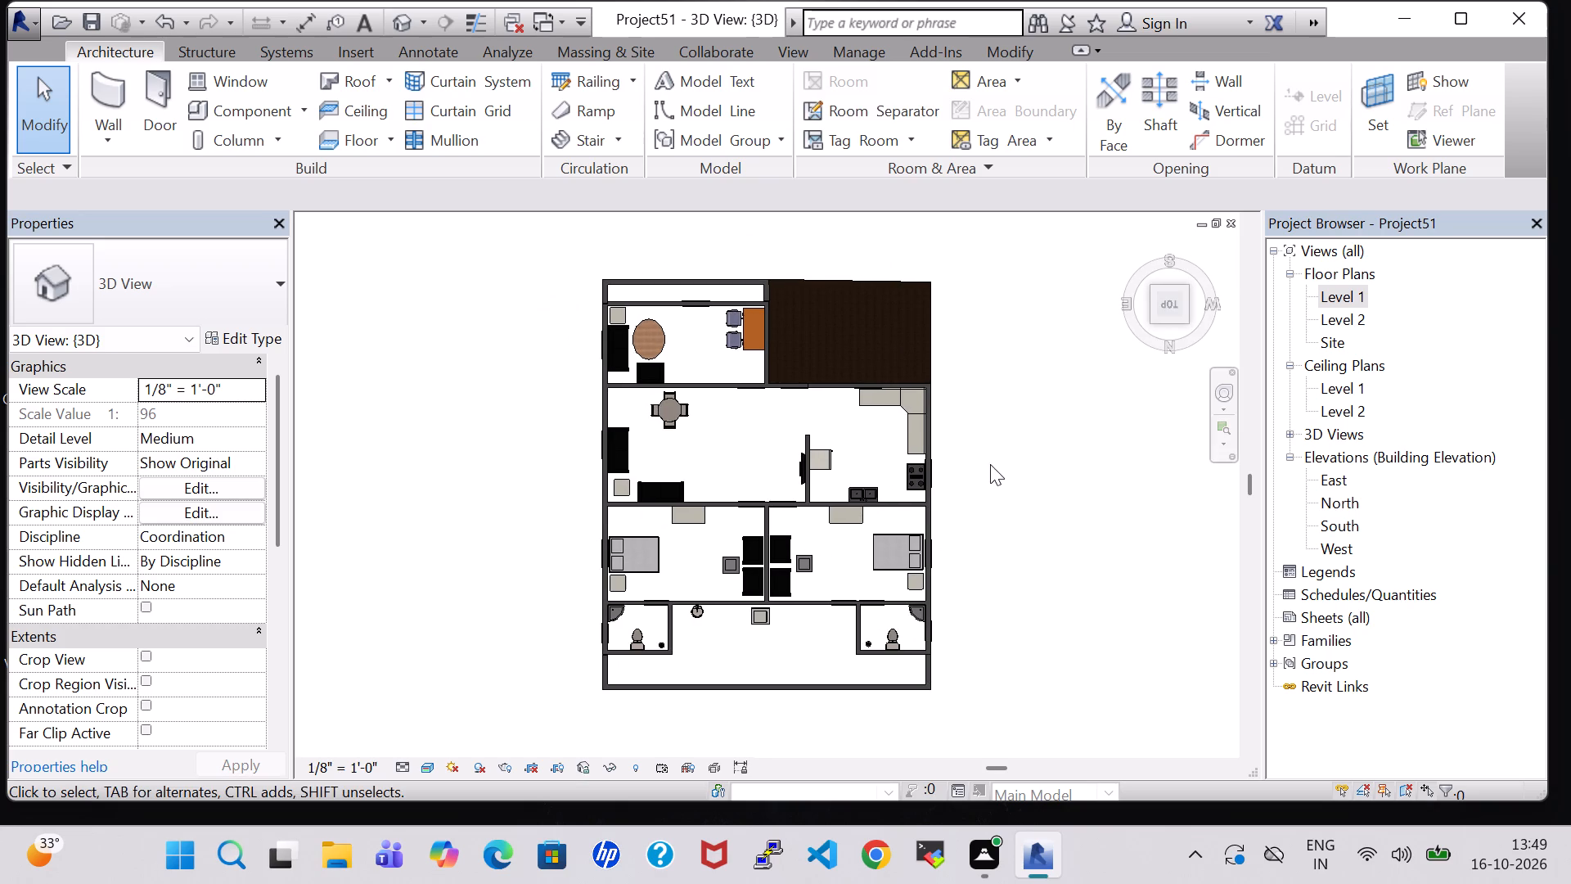
pyautogui.keyDown('shift'); pyautogui.moveTo(990, 464); pyautogui.dragTo(797, 486, button='middle'); pyautogui.keyUp('shift')
pyautogui.keyDown('shift'); pyautogui.moveTo(1045, 376); pyautogui.dragTo(835, 387, button='middle'); pyautogui.keyUp('shift')
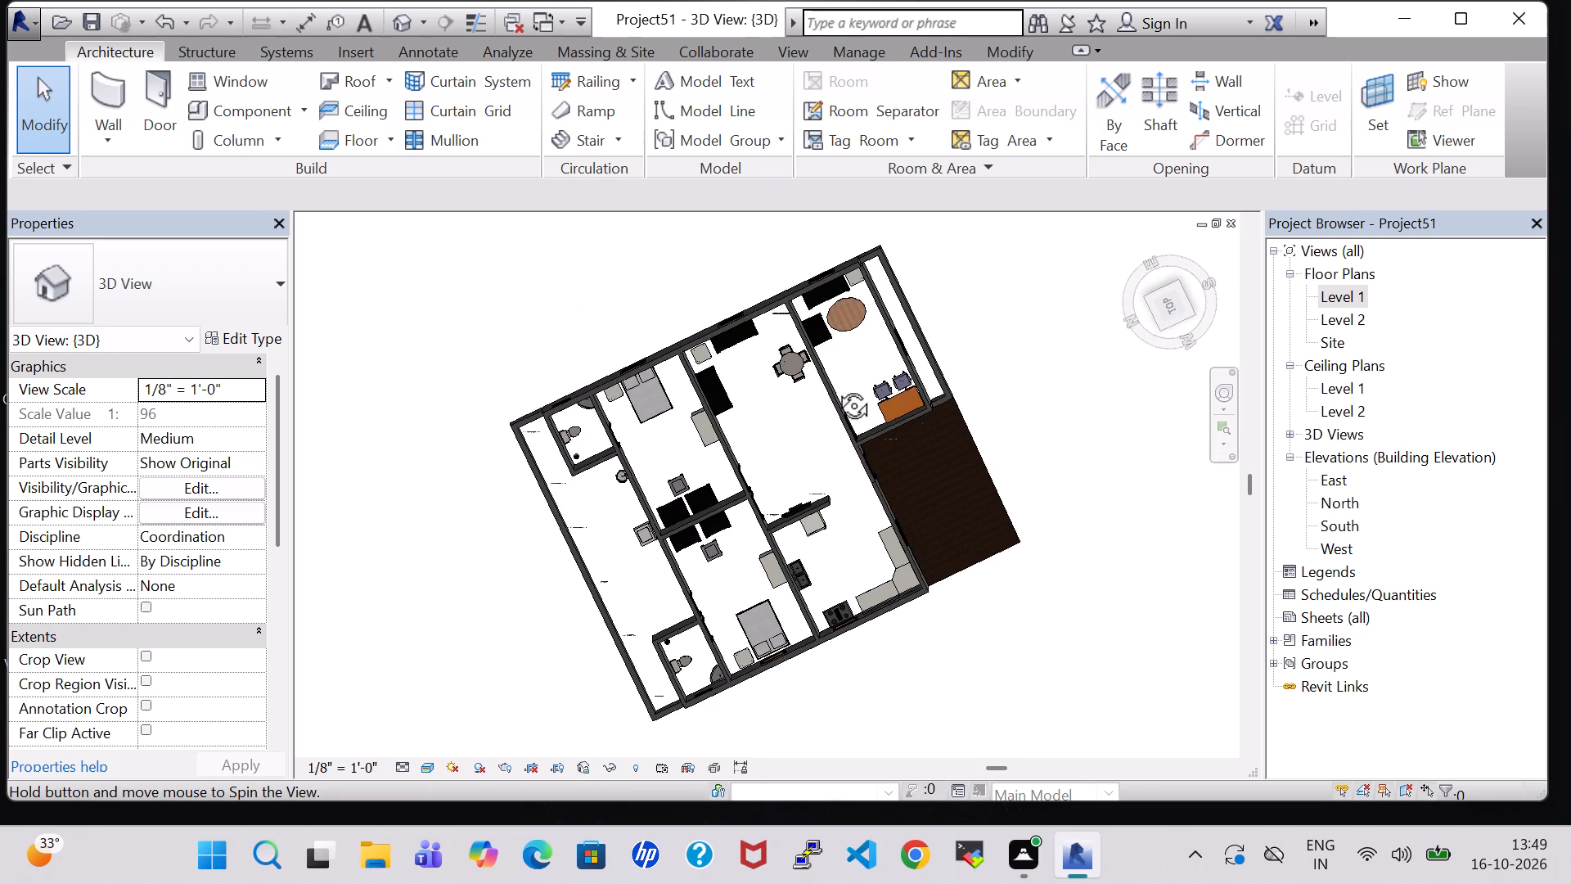
pyautogui.keyDown('shift'); pyautogui.moveTo(835, 387); pyautogui.dragTo(696, 379, button='middle'); pyautogui.keyUp('shift')
pyautogui.scroll(8, 694, 367)
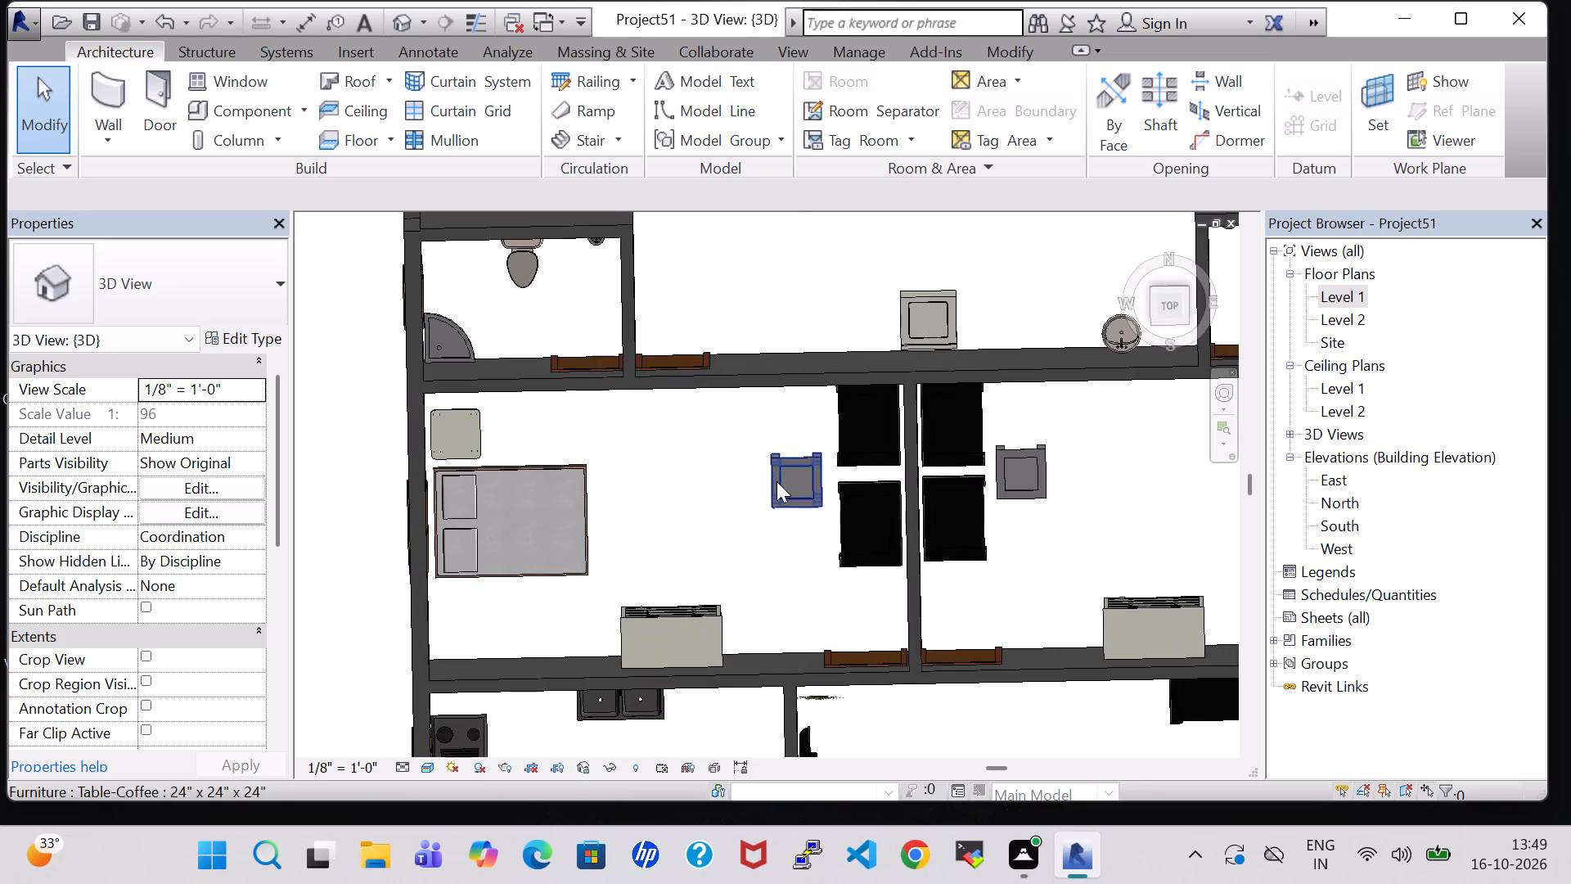
pyautogui.moveTo(754, 534); pyautogui.dragTo(786, 326, button='middle')
pyautogui.scroll(3, 795, 324)
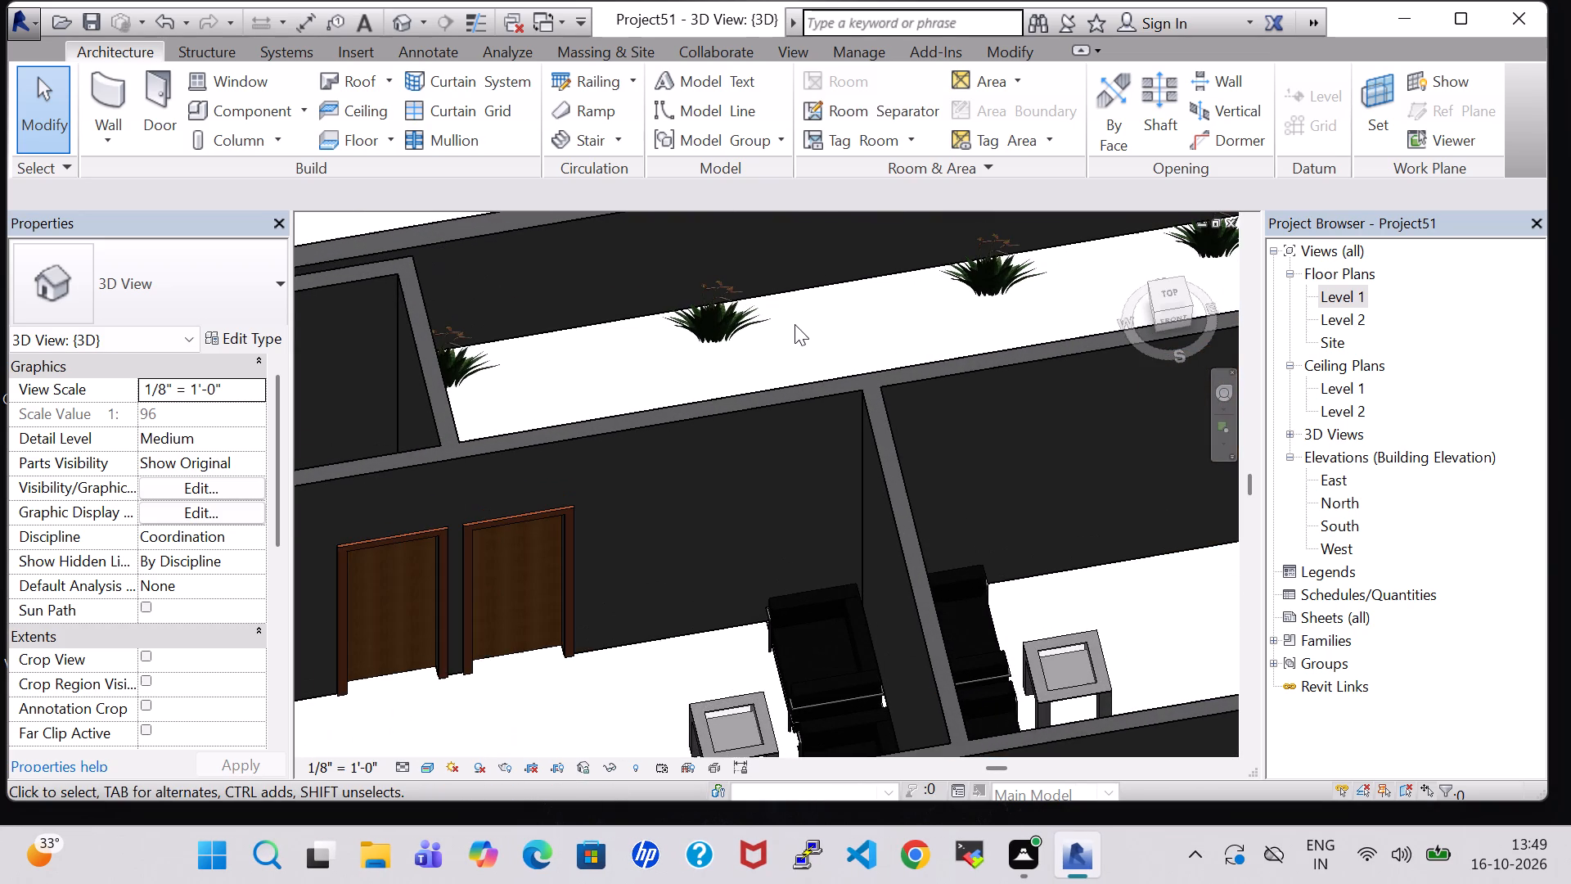
# Load the RPC Beetle family from the US Imperial Entourage folder for the Level 1 plan.
pyautogui.doubleClick(1353, 293)
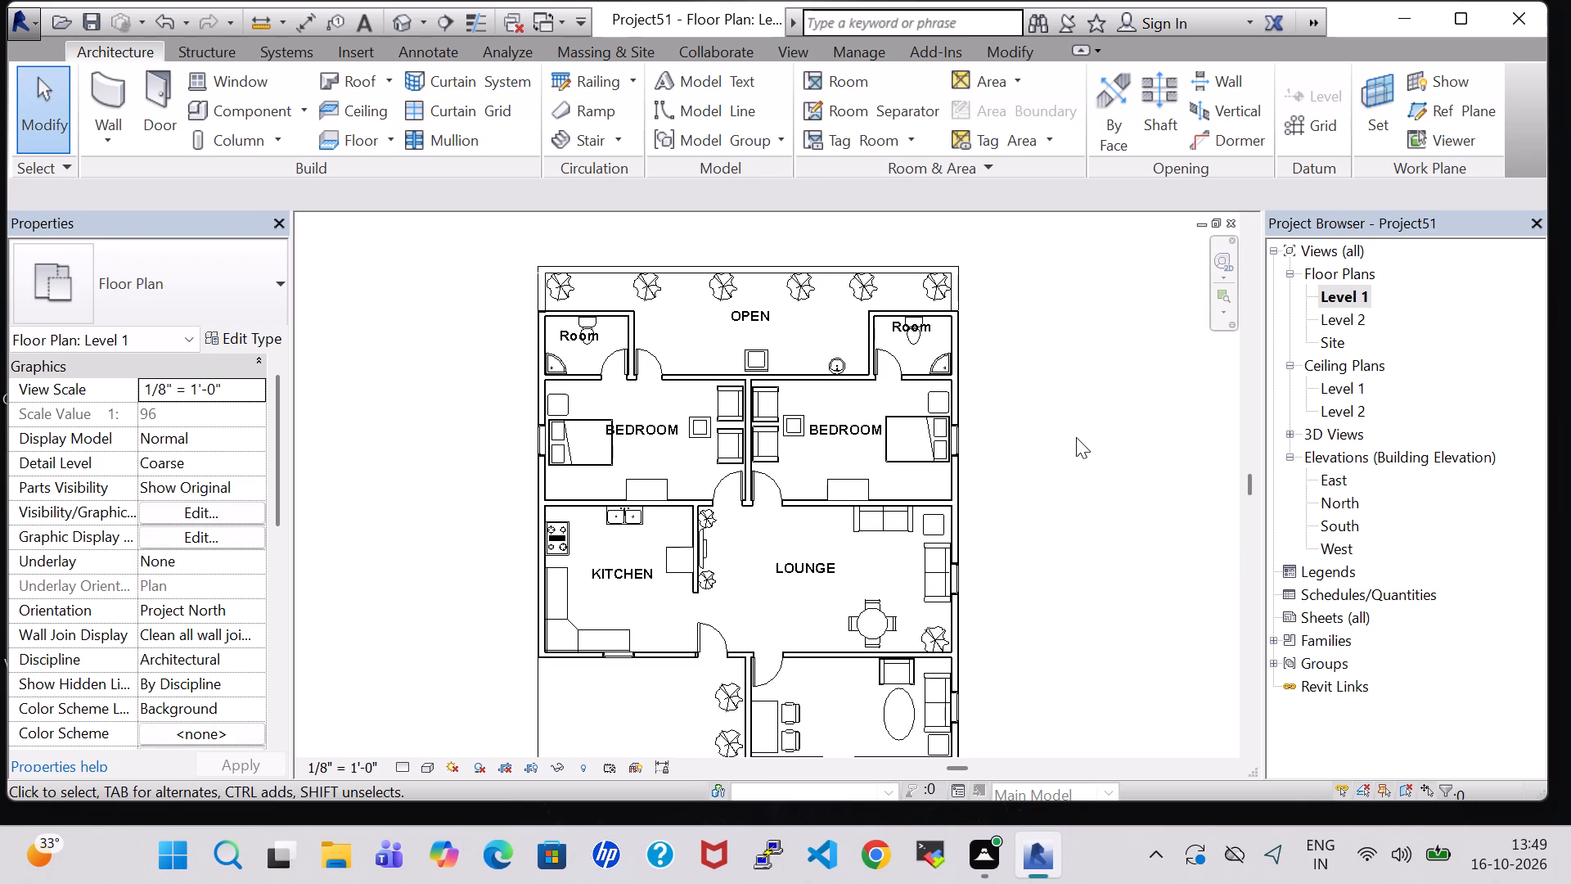
pyautogui.scroll(-2, 1076, 437)
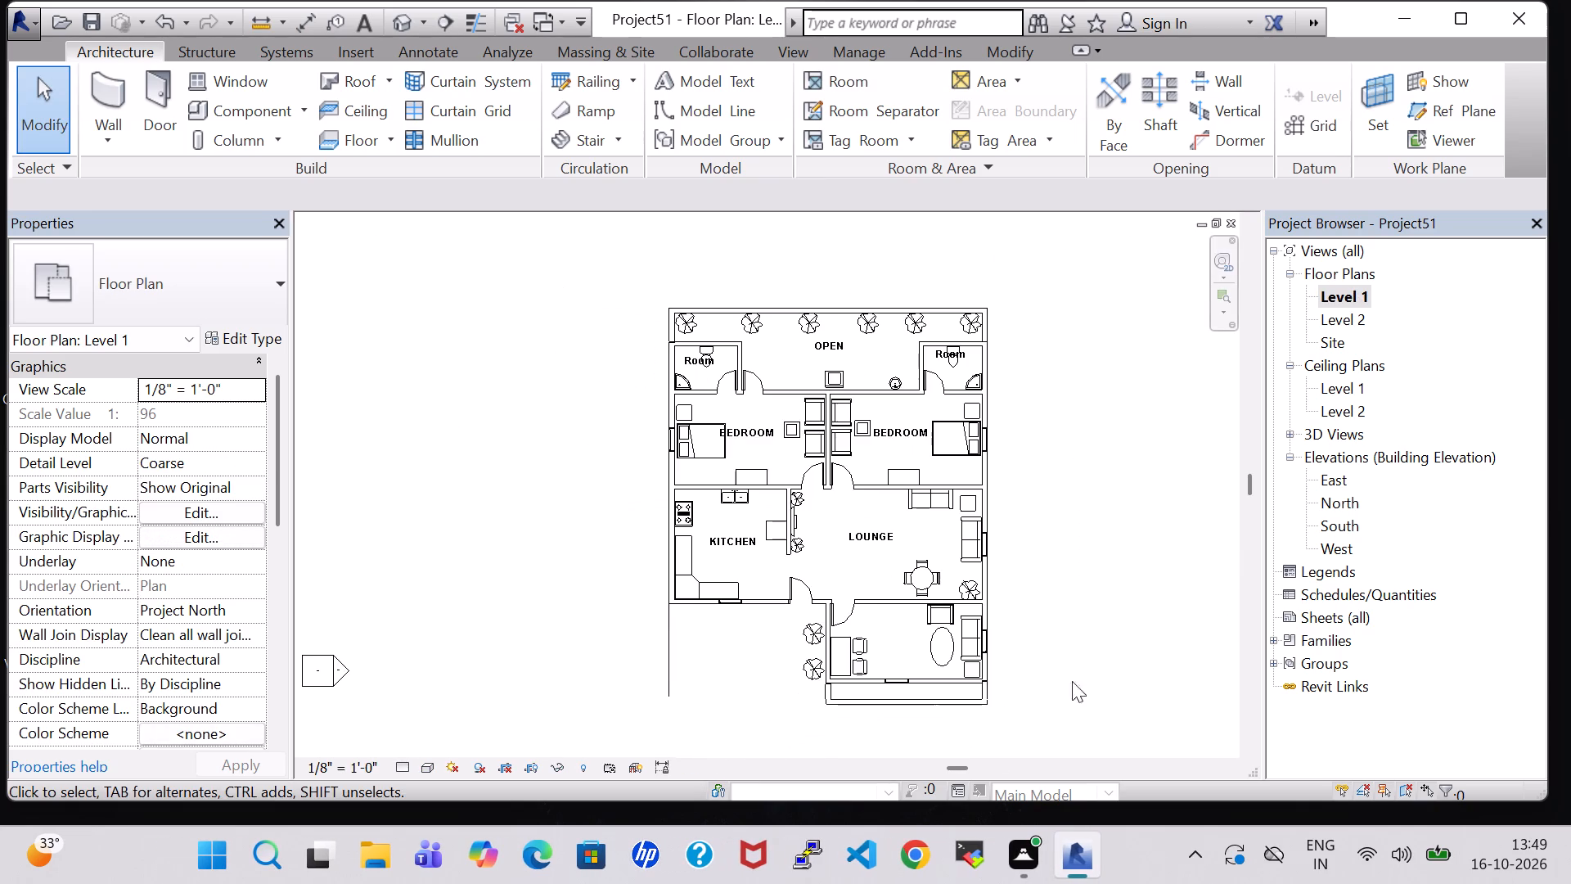
pyautogui.moveTo(1073, 700); pyautogui.dragTo(1071, 516, button='middle')
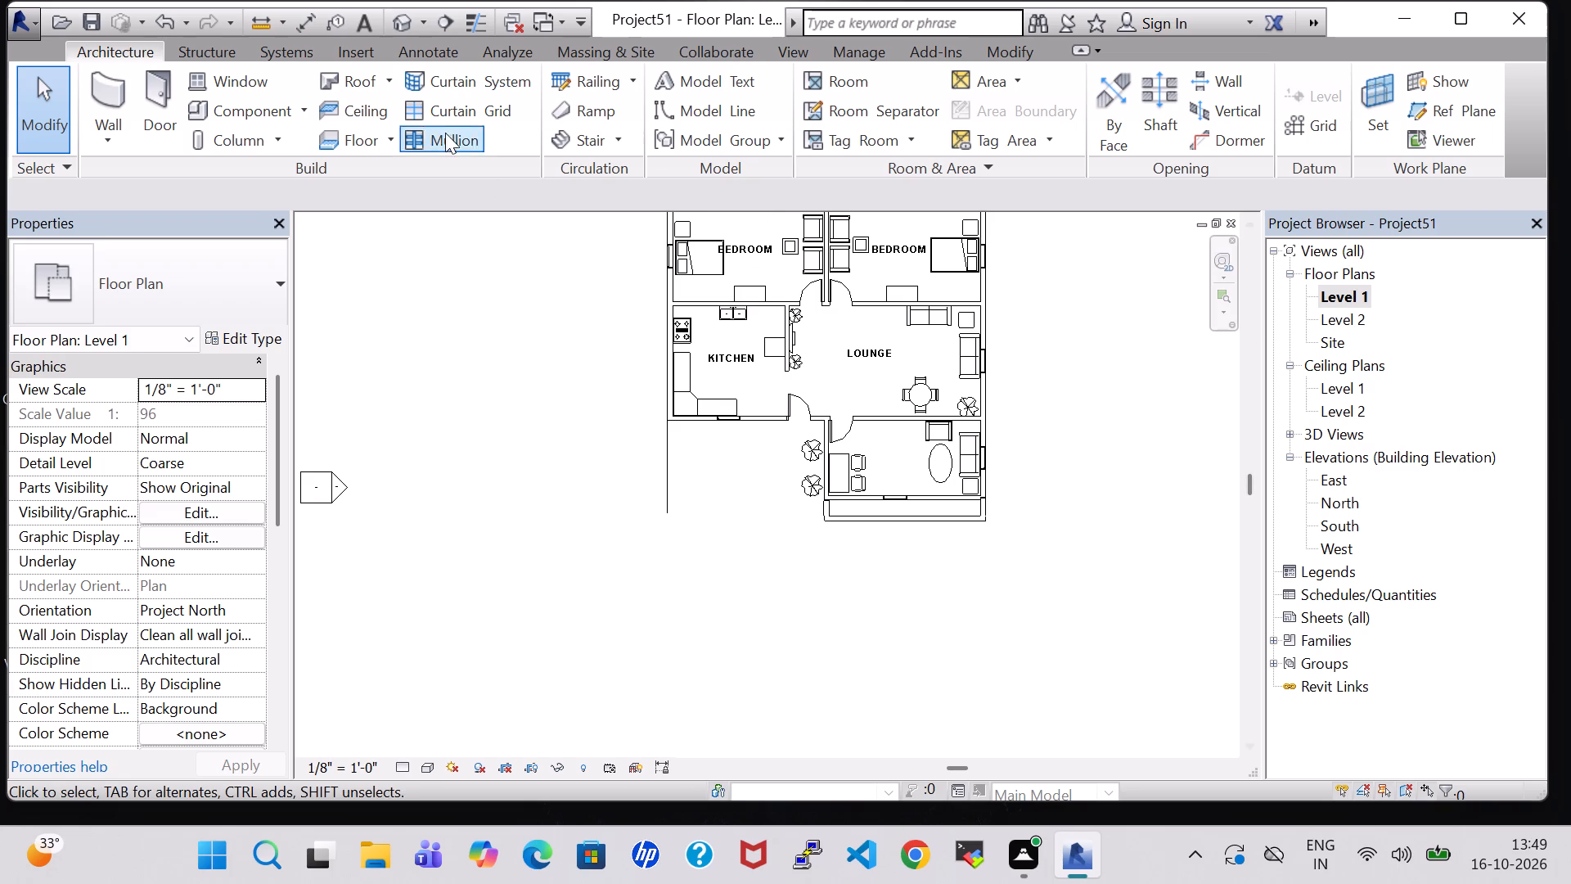
pyautogui.click(221, 107)
pyautogui.click(982, 123)
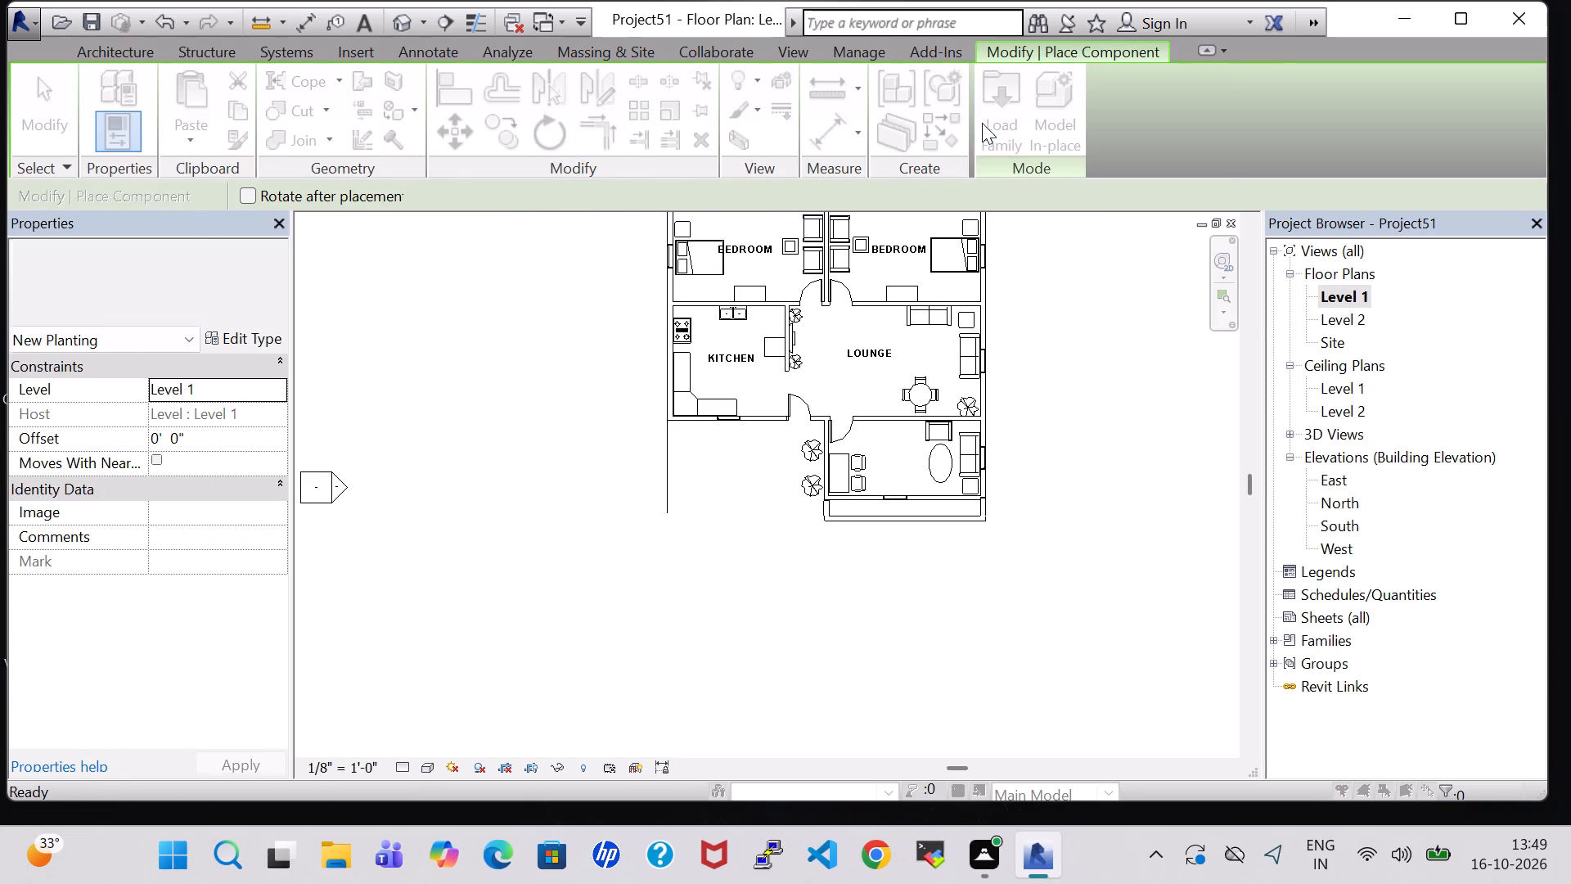
pyautogui.doubleClick(682, 572)
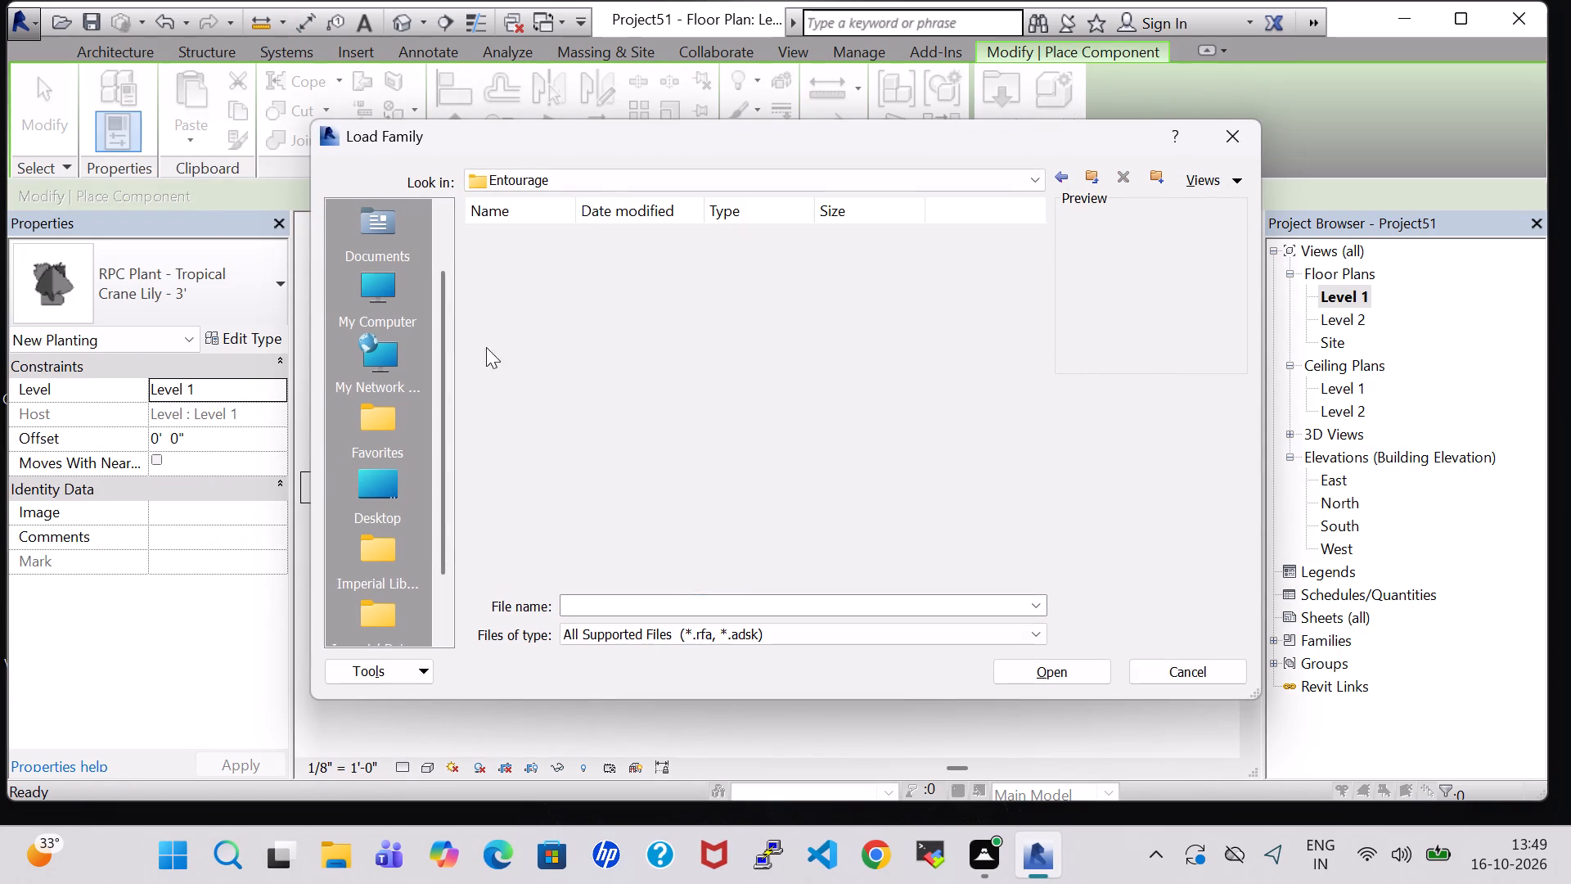
pyautogui.click(530, 246)
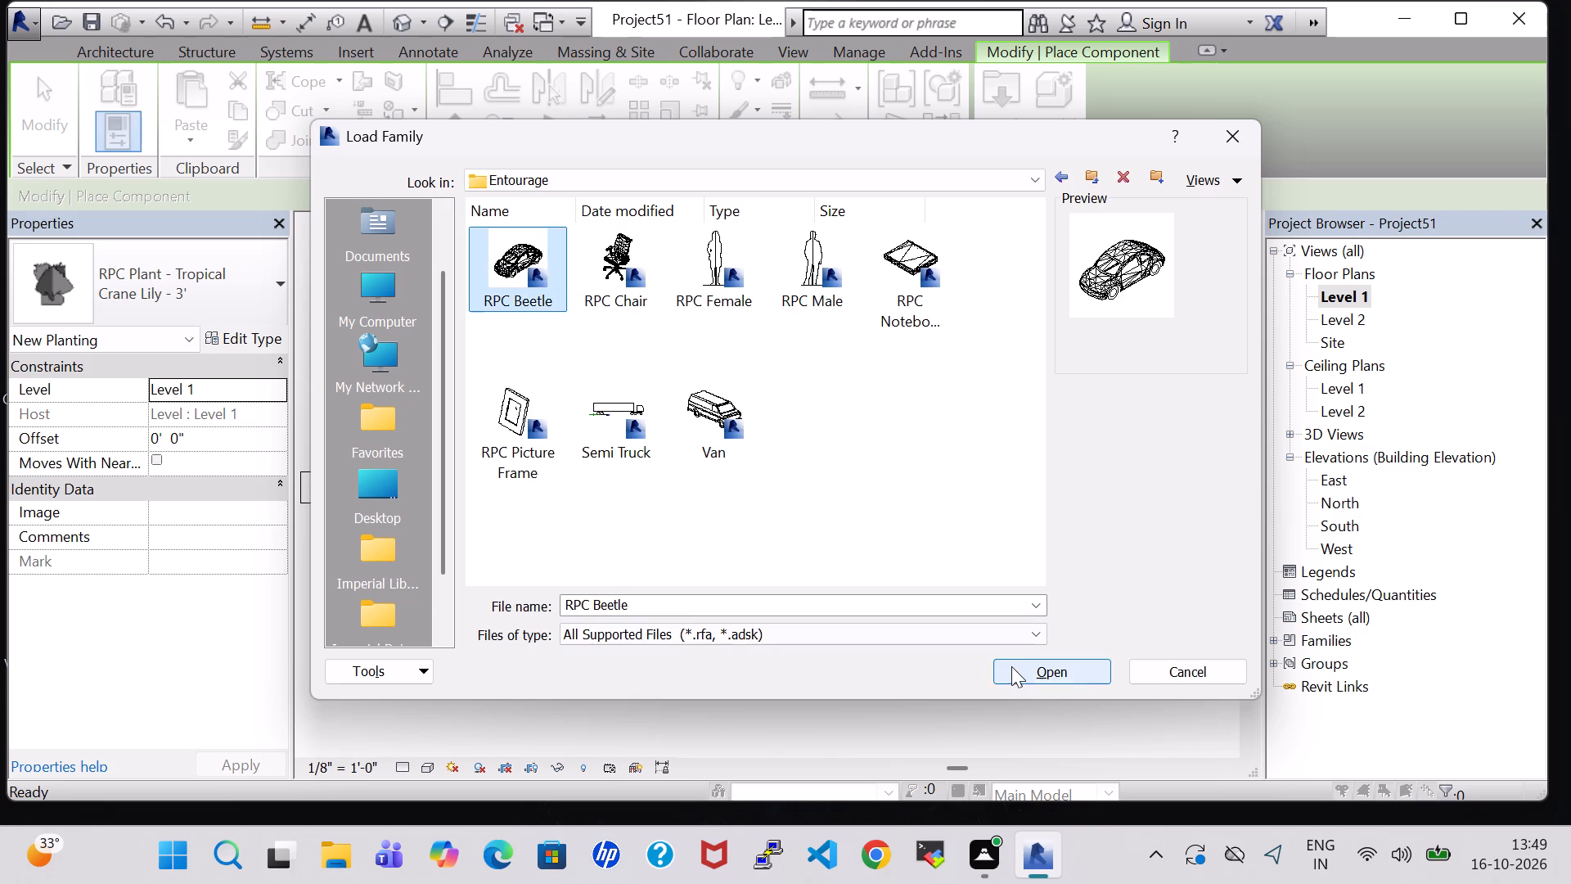
pyautogui.click(1016, 668)
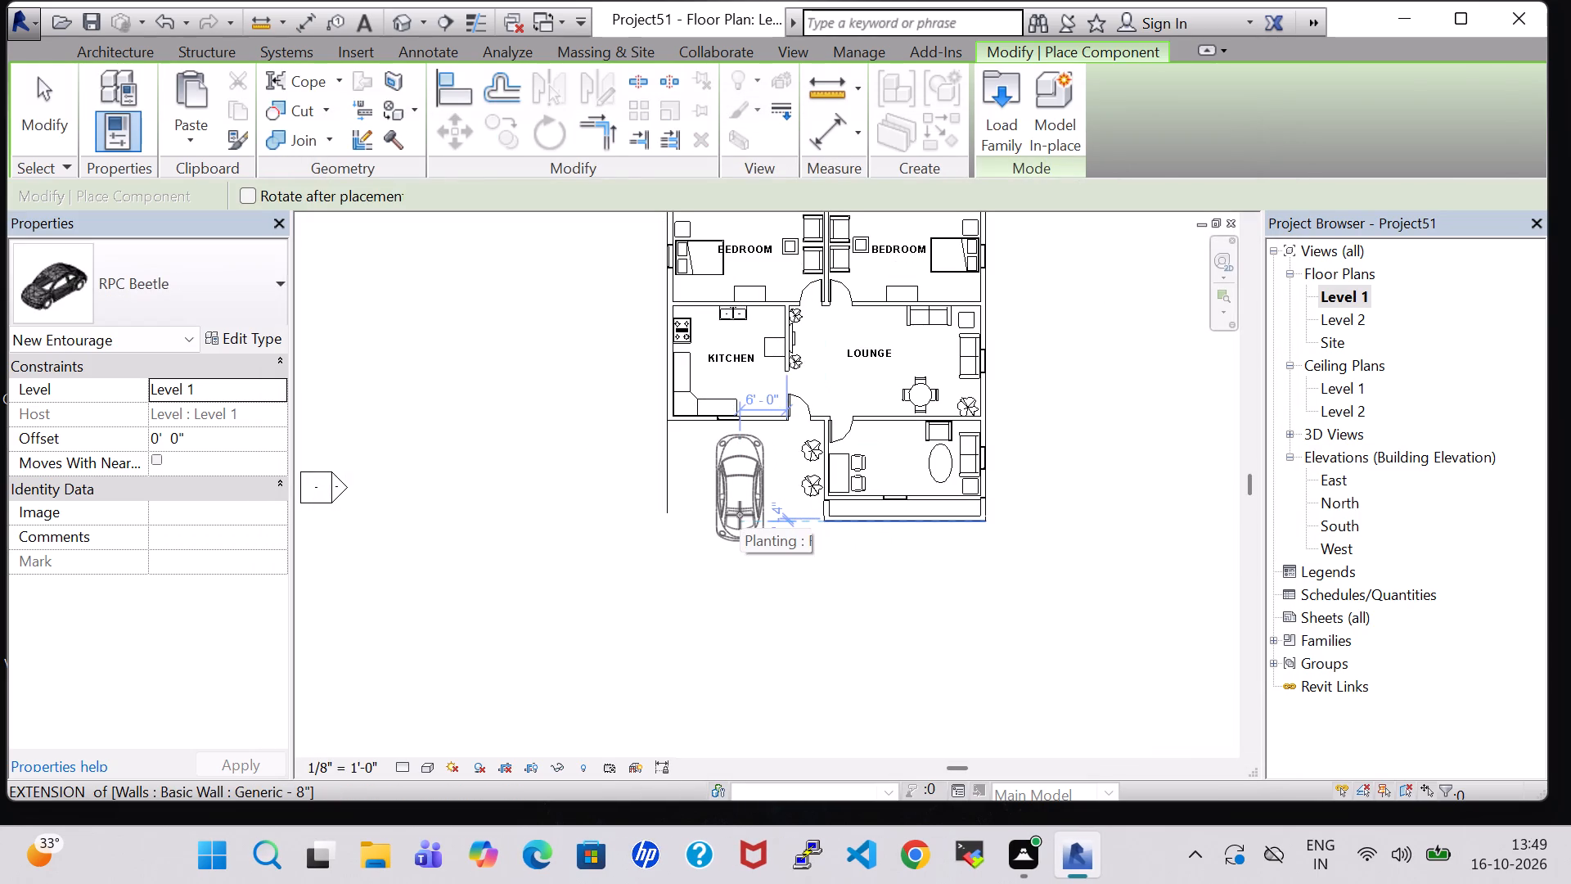
pyautogui.press('Escape')
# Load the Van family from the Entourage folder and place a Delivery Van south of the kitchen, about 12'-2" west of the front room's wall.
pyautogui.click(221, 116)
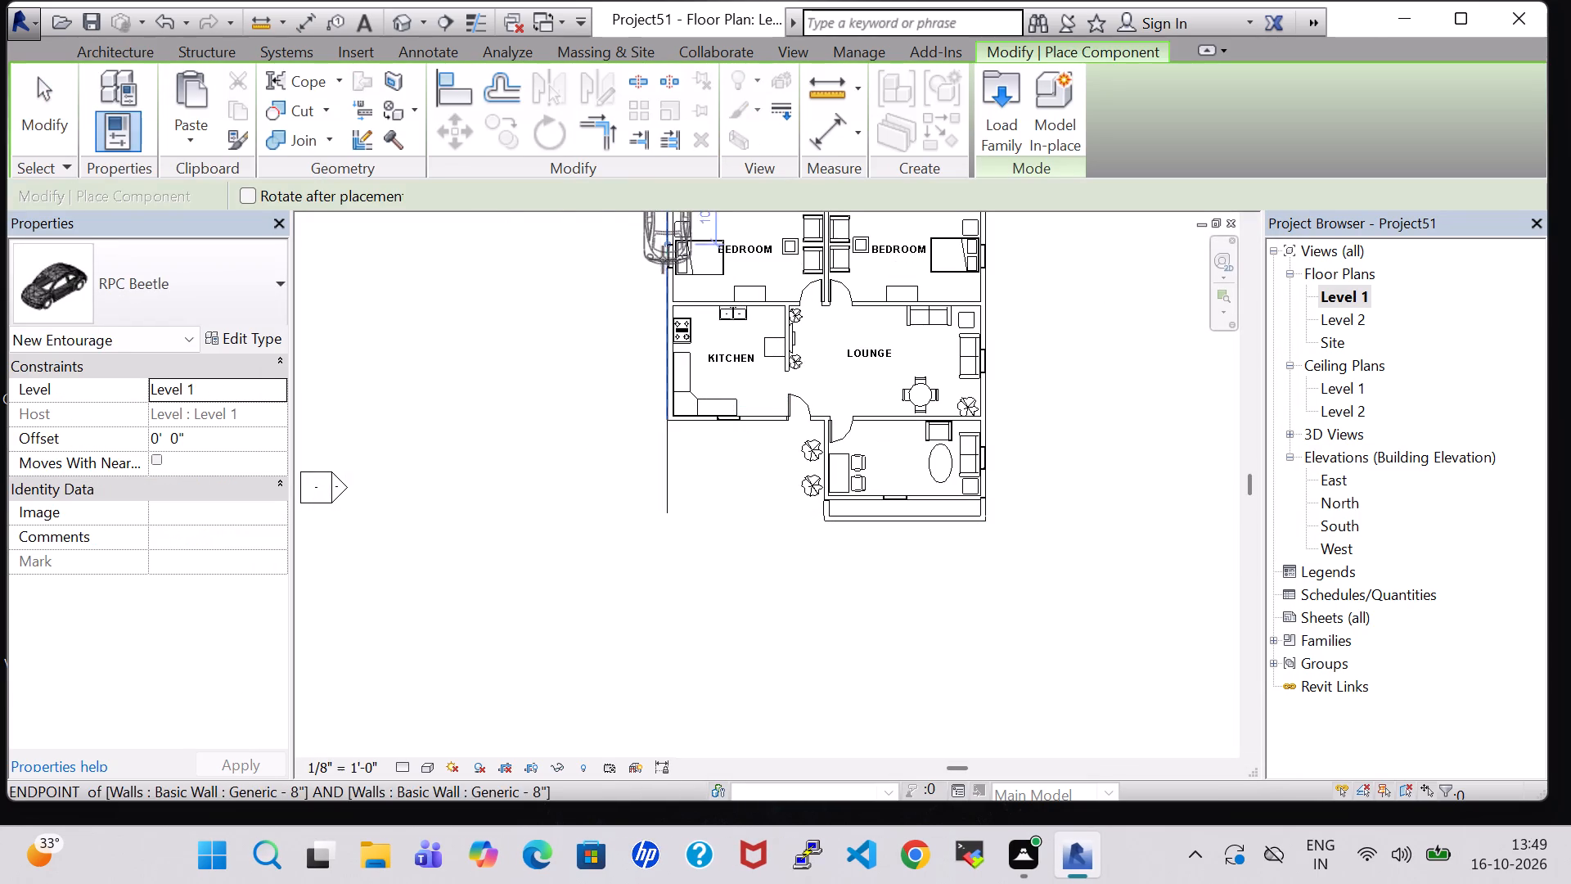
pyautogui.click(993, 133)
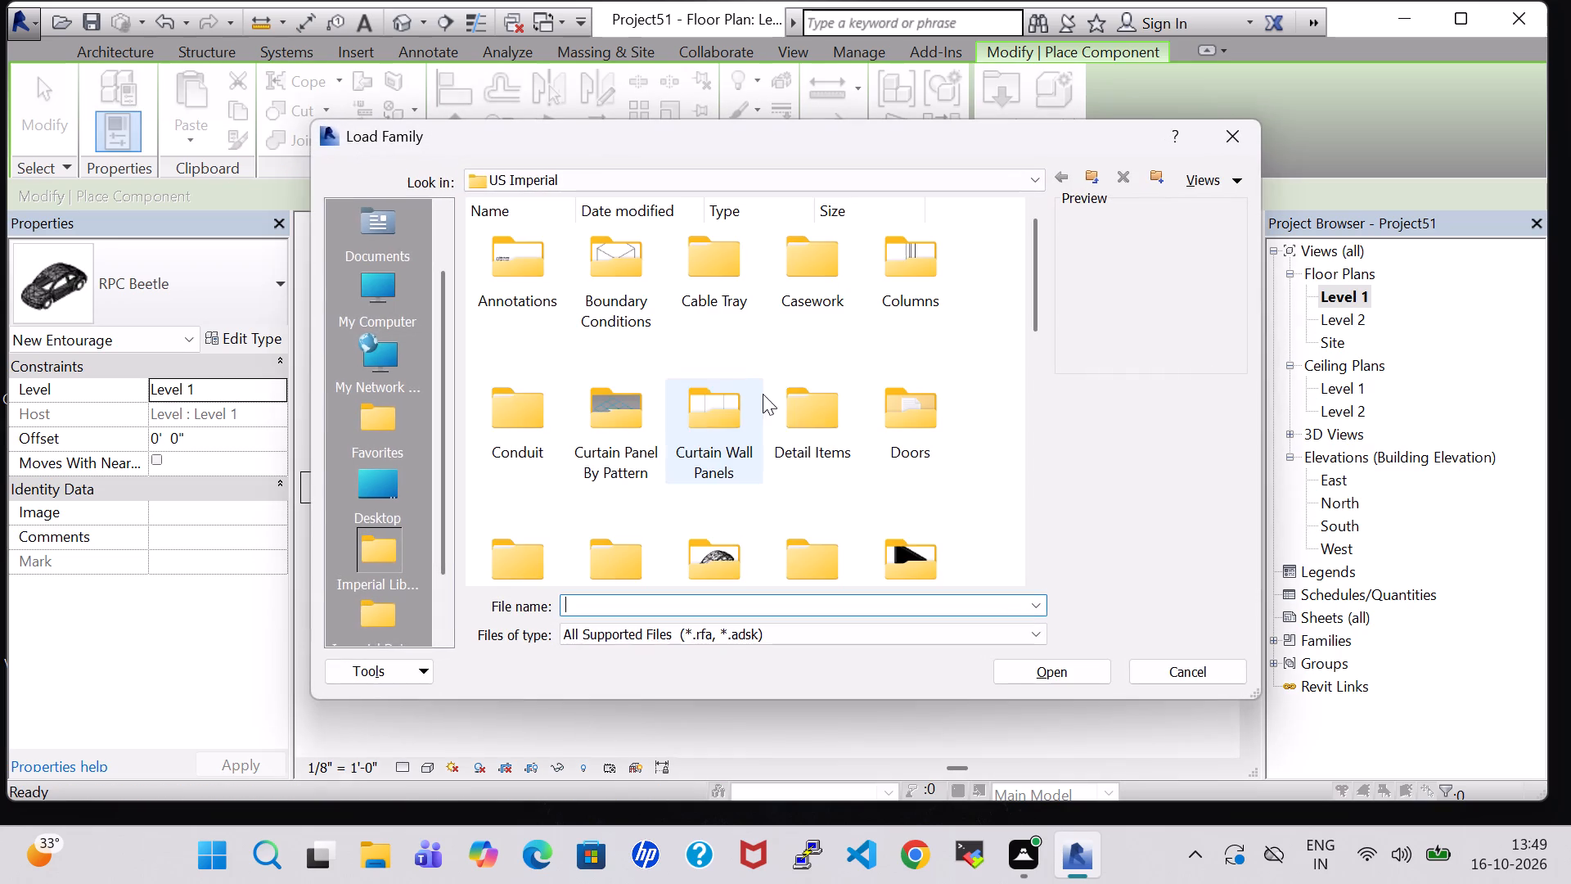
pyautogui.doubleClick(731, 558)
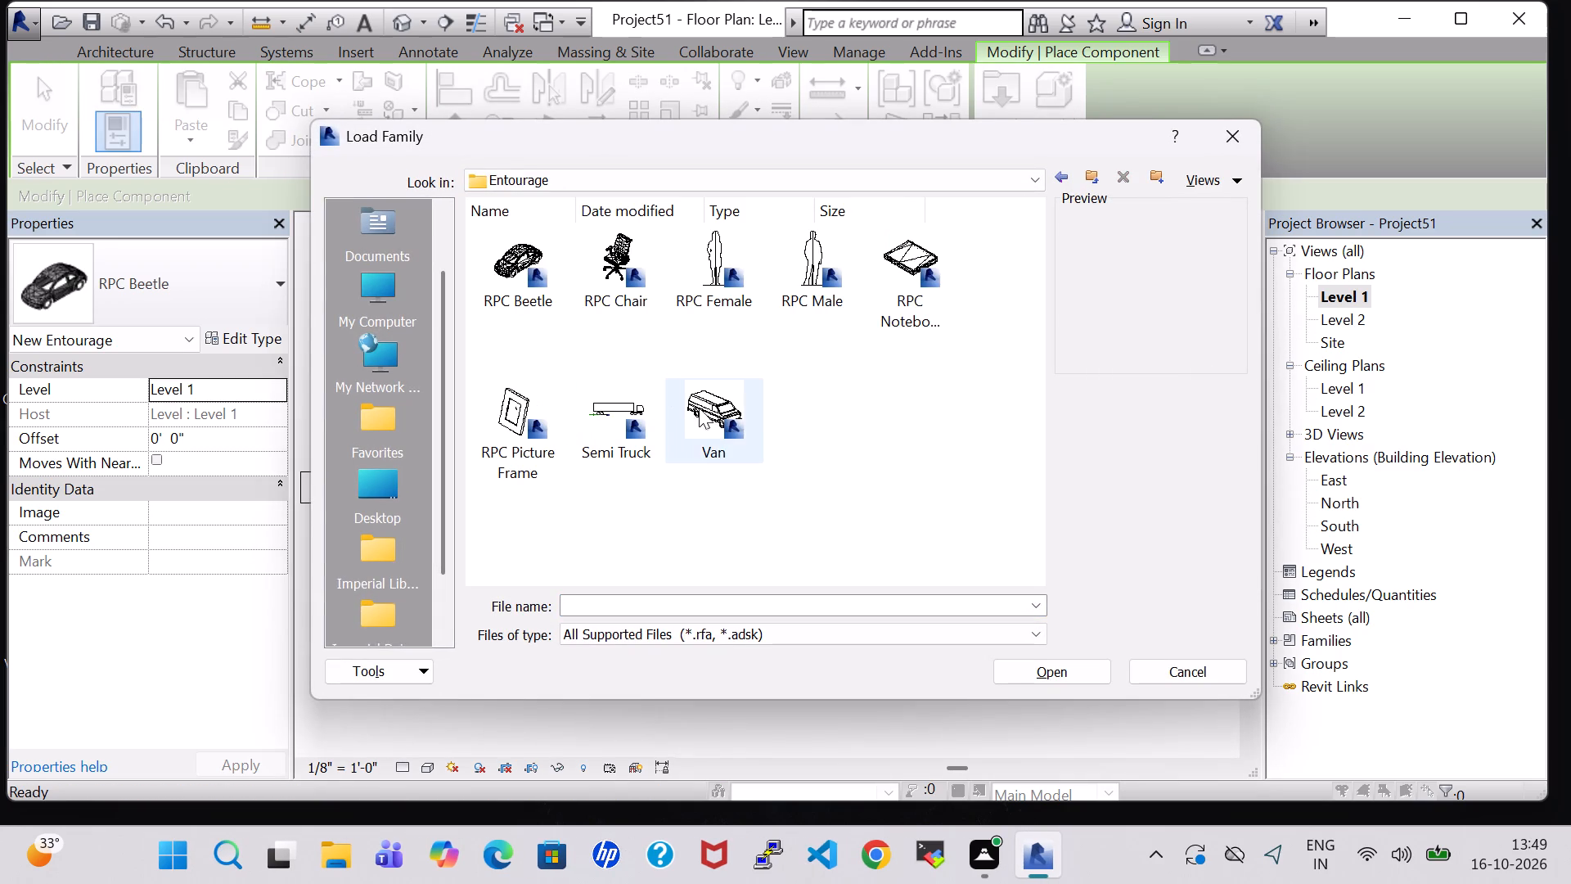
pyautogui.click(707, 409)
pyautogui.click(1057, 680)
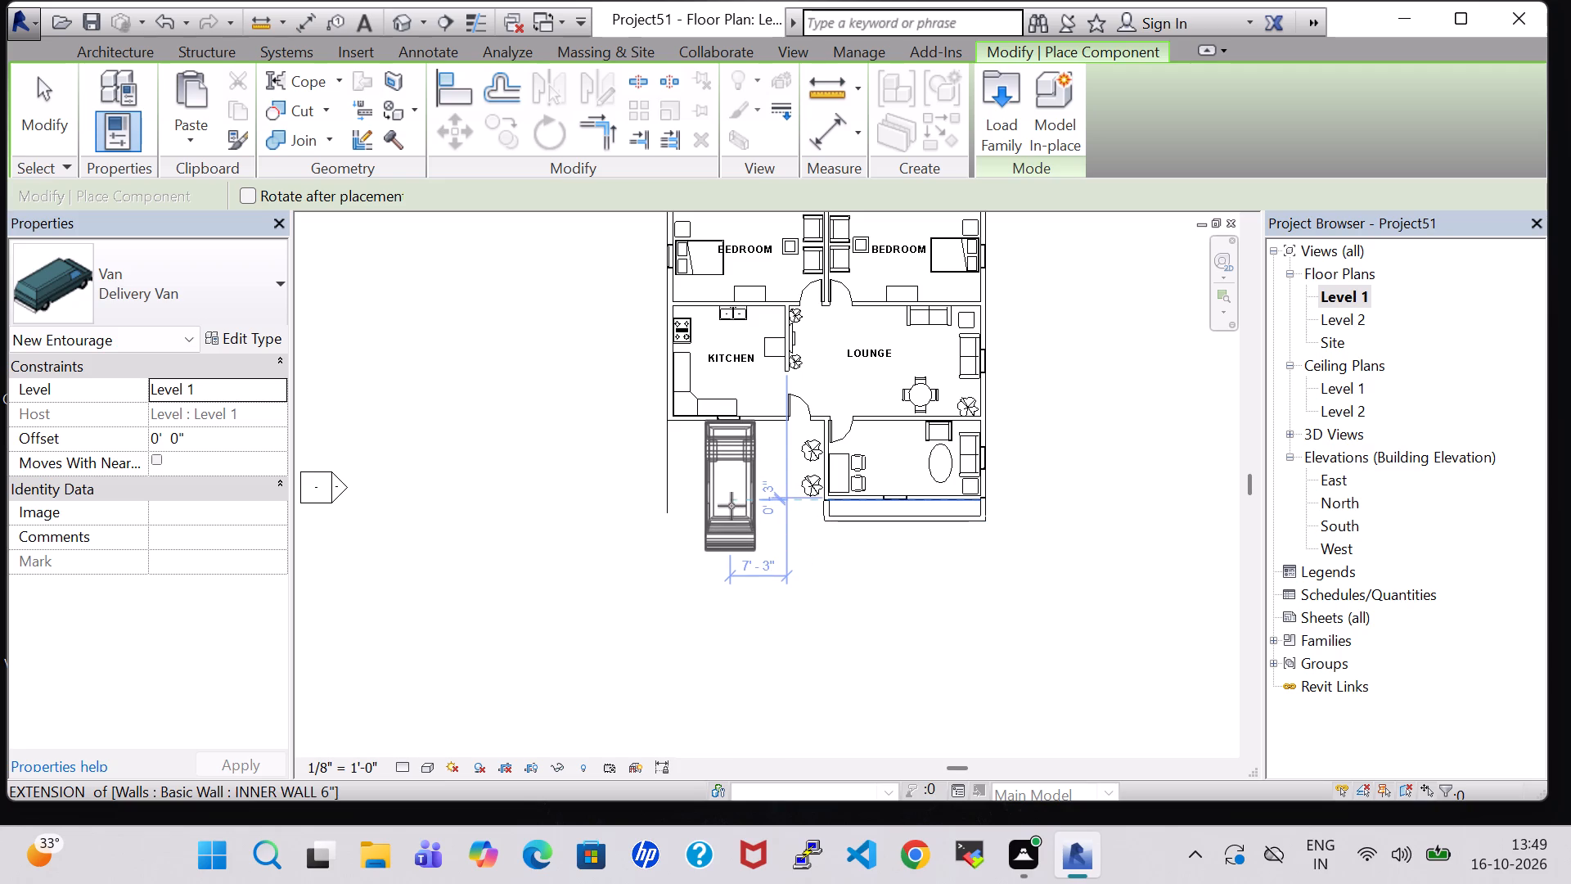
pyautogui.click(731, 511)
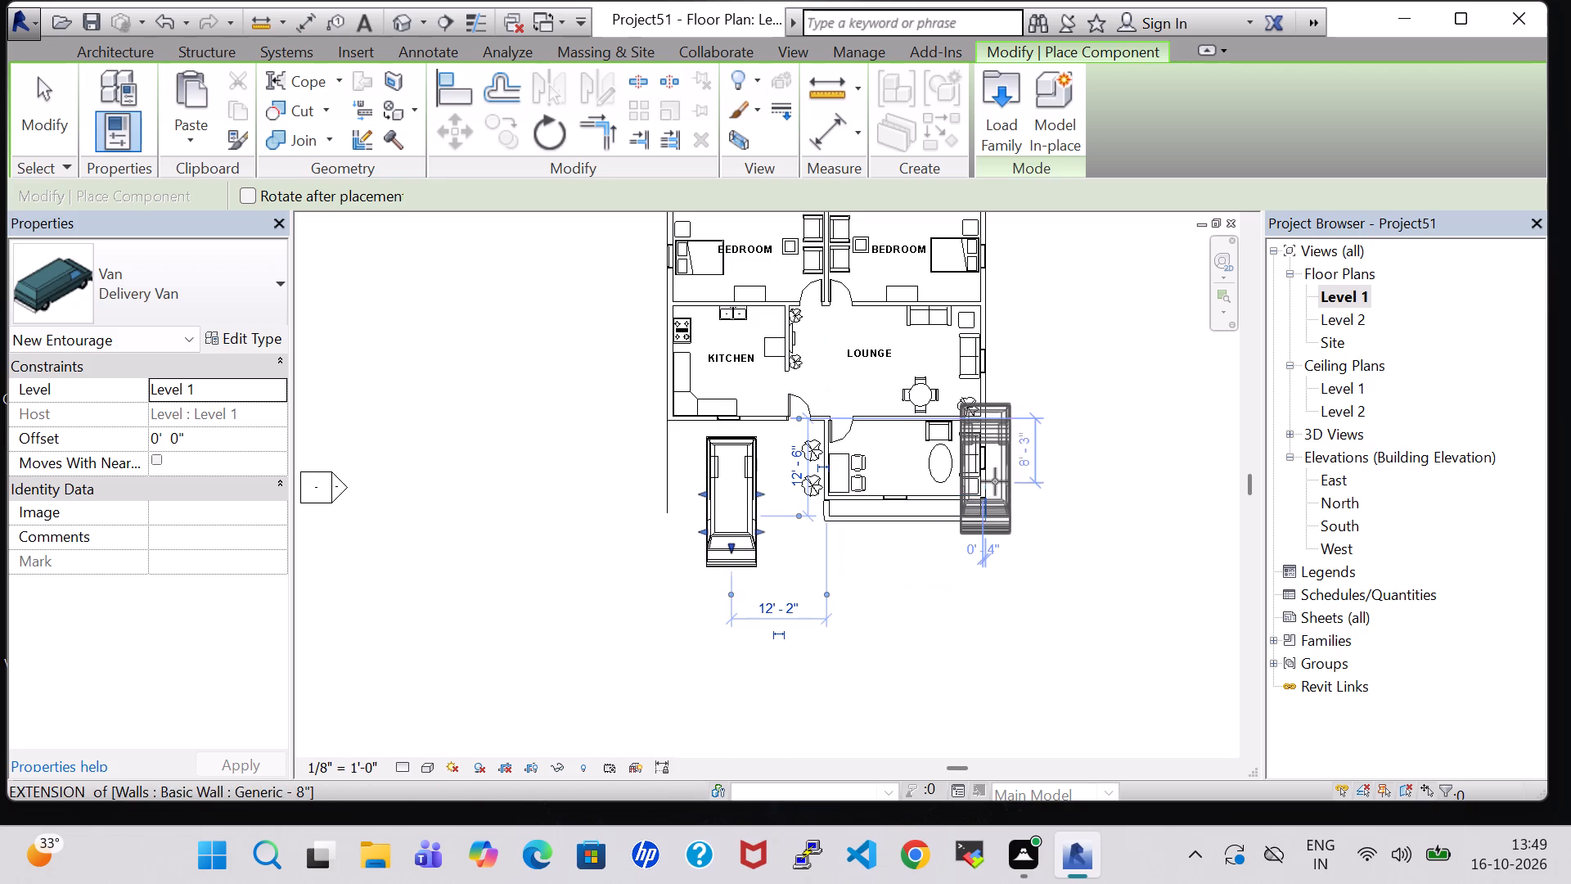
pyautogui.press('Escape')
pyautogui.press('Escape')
# Examine the Delivery Van and the front of the house in the 3D view from several angles.
pyautogui.click(406, 27)
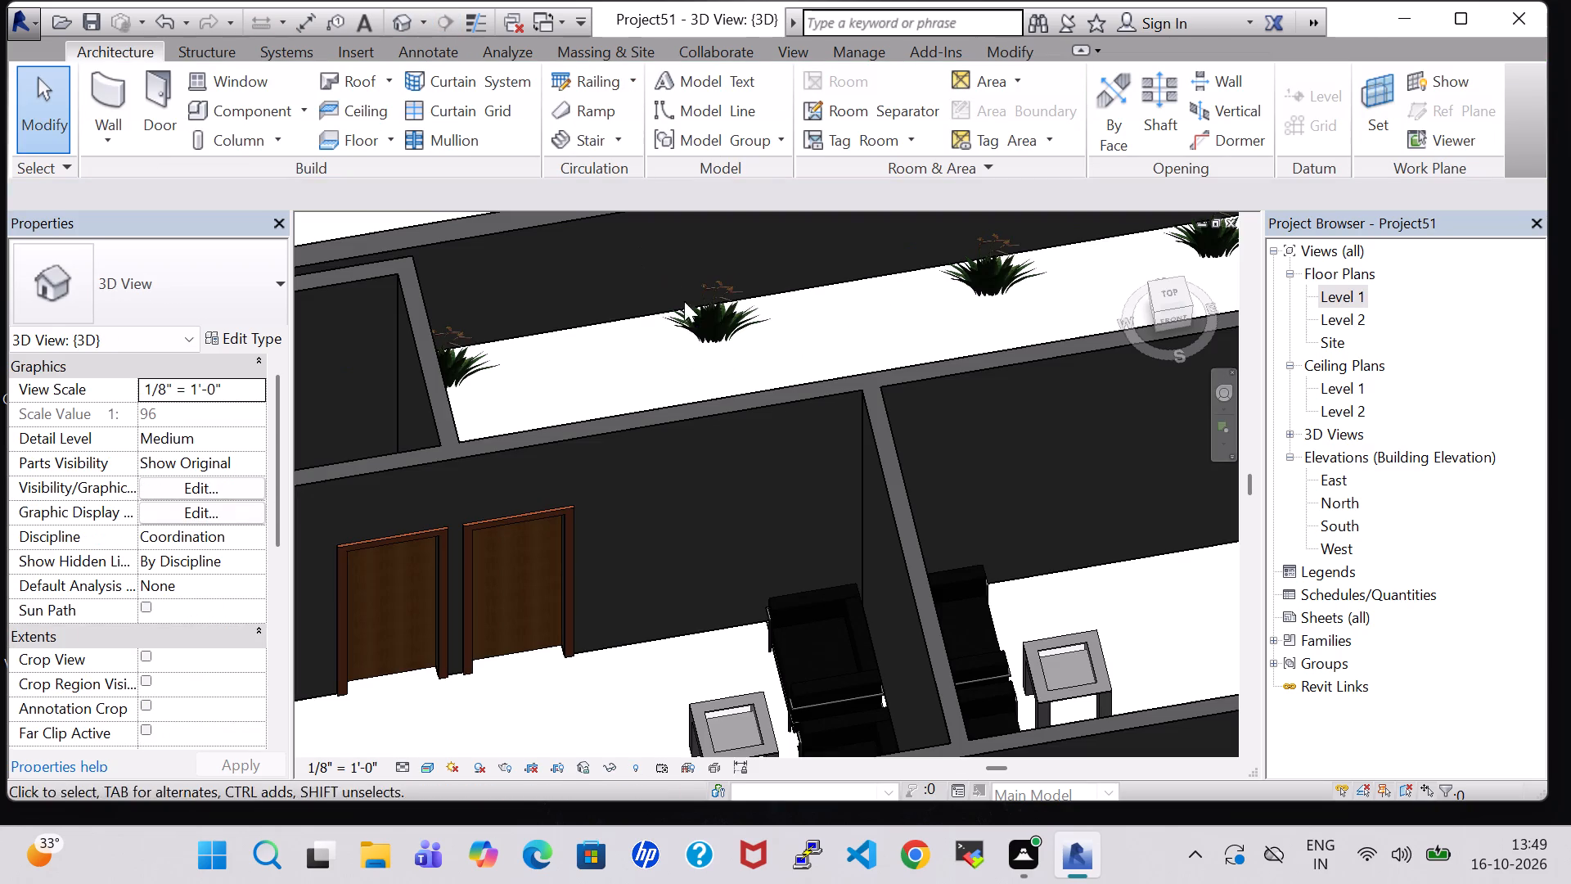
pyautogui.scroll(-4, 701, 543)
pyautogui.moveTo(701, 545); pyautogui.dragTo(731, 281, button='middle')
pyautogui.moveTo(854, 552); pyautogui.dragTo(825, 447, button='middle')
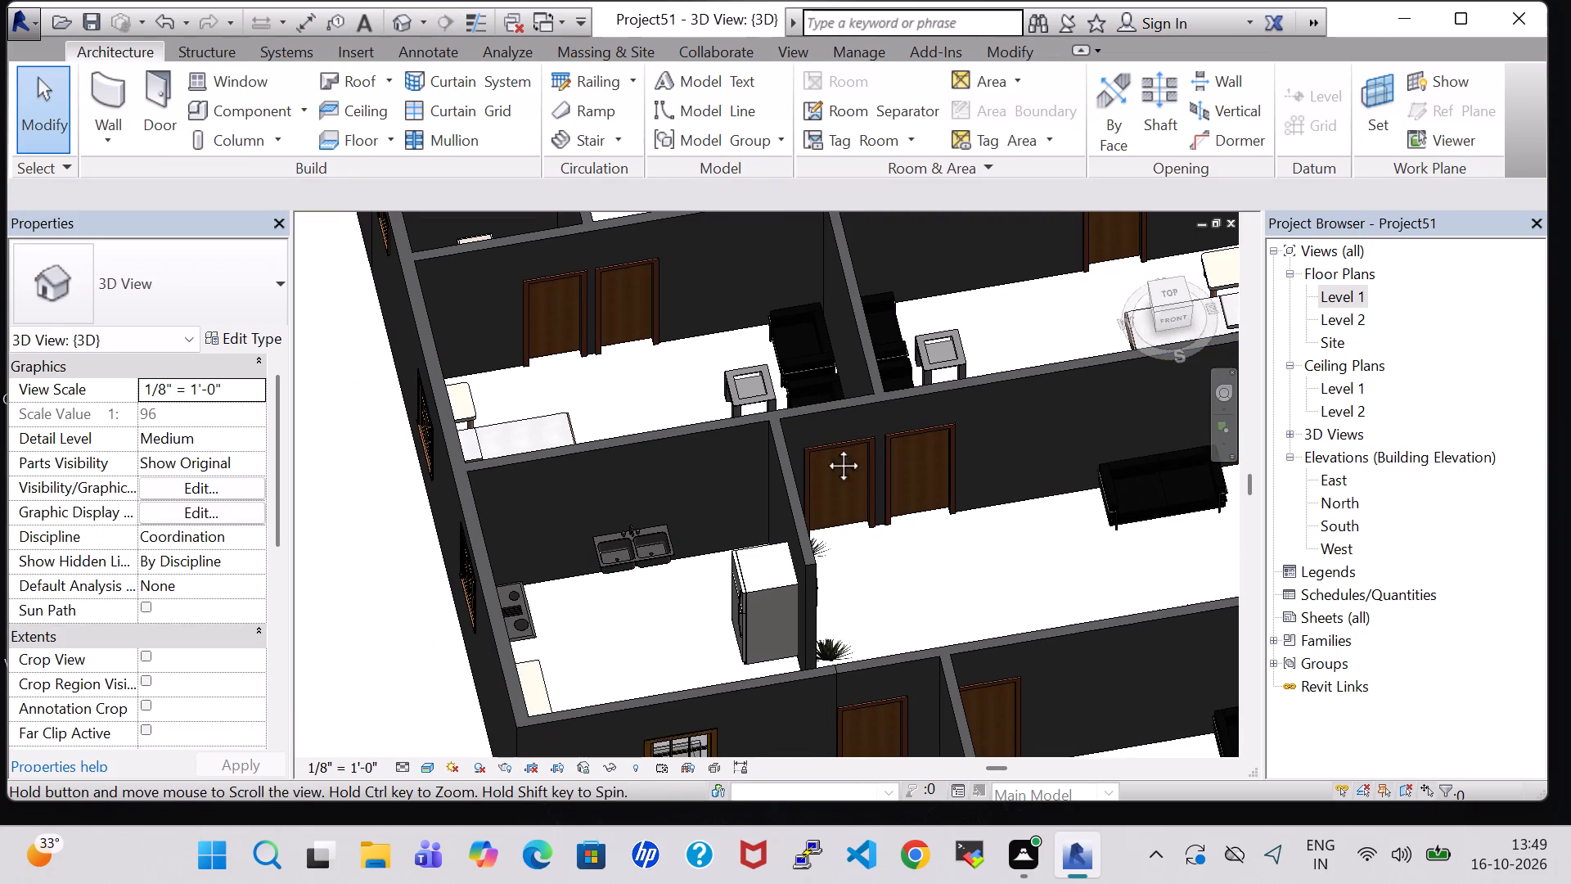
pyautogui.moveTo(825, 447); pyautogui.dragTo(803, 368, button='middle')
pyautogui.moveTo(959, 502); pyautogui.dragTo(784, 317, button='middle')
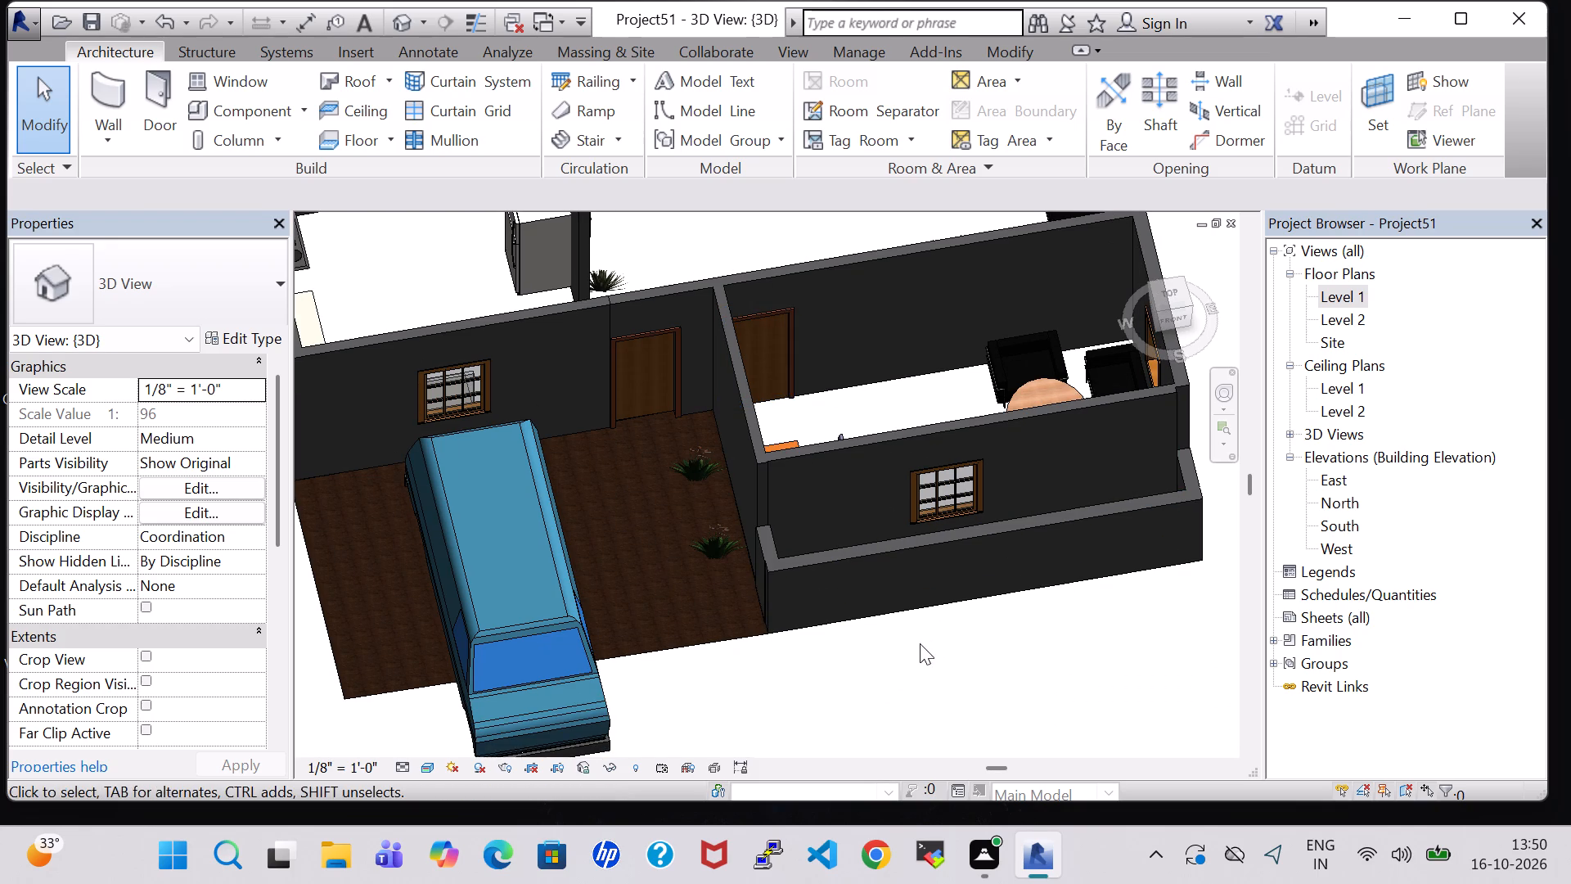
pyautogui.moveTo(920, 643); pyautogui.dragTo(822, 525, button='middle')
pyautogui.moveTo(533, 591); pyautogui.dragTo(619, 584, button='middle')
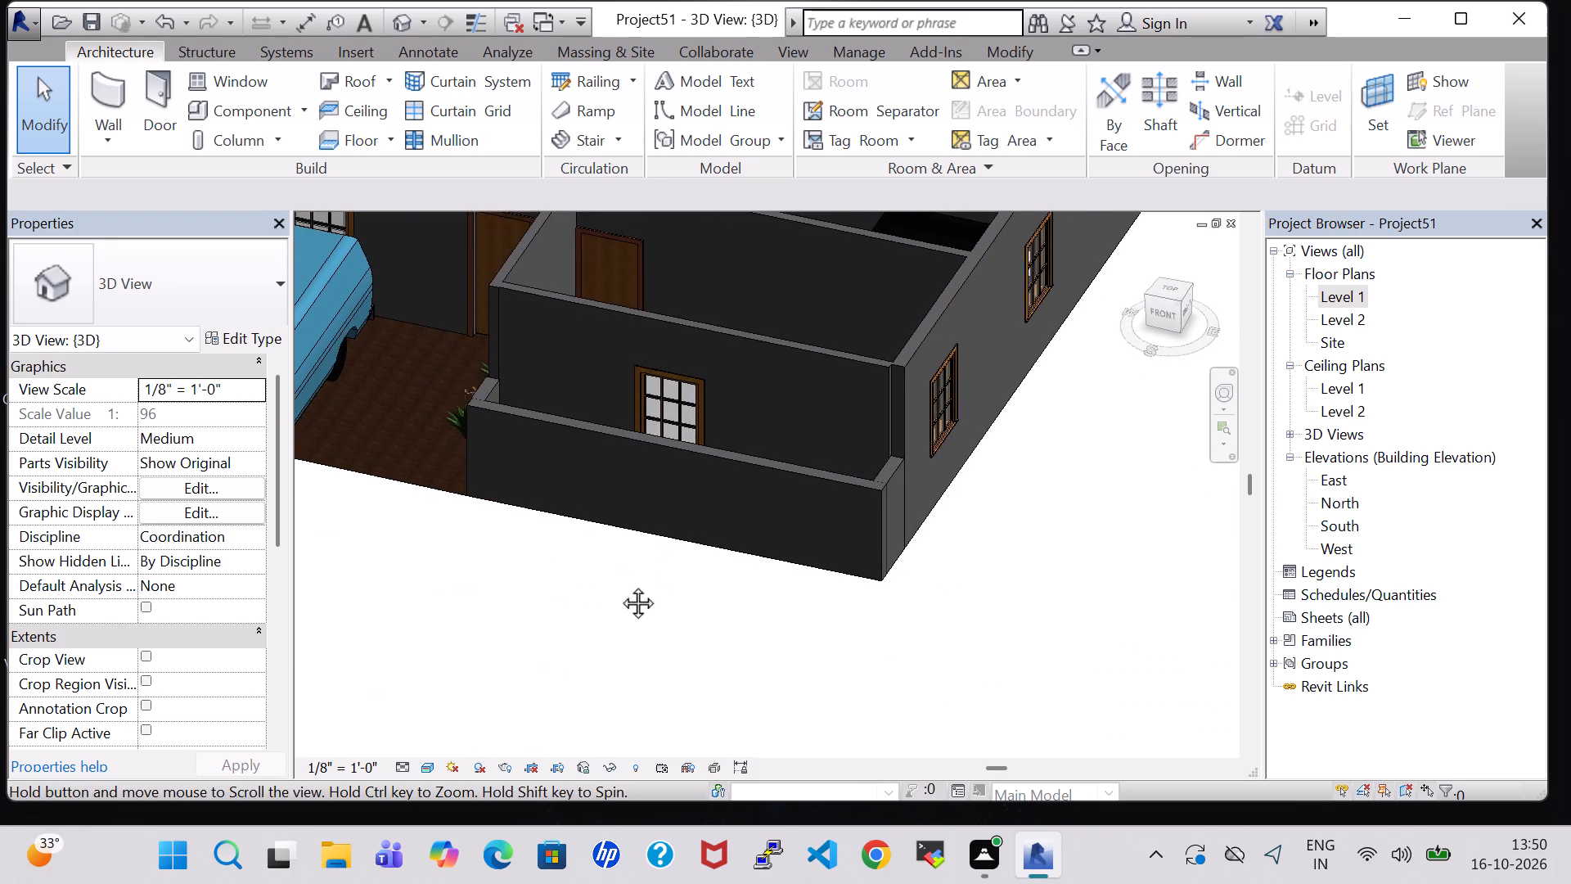
pyautogui.moveTo(619, 584); pyautogui.dragTo(758, 593, button='middle')
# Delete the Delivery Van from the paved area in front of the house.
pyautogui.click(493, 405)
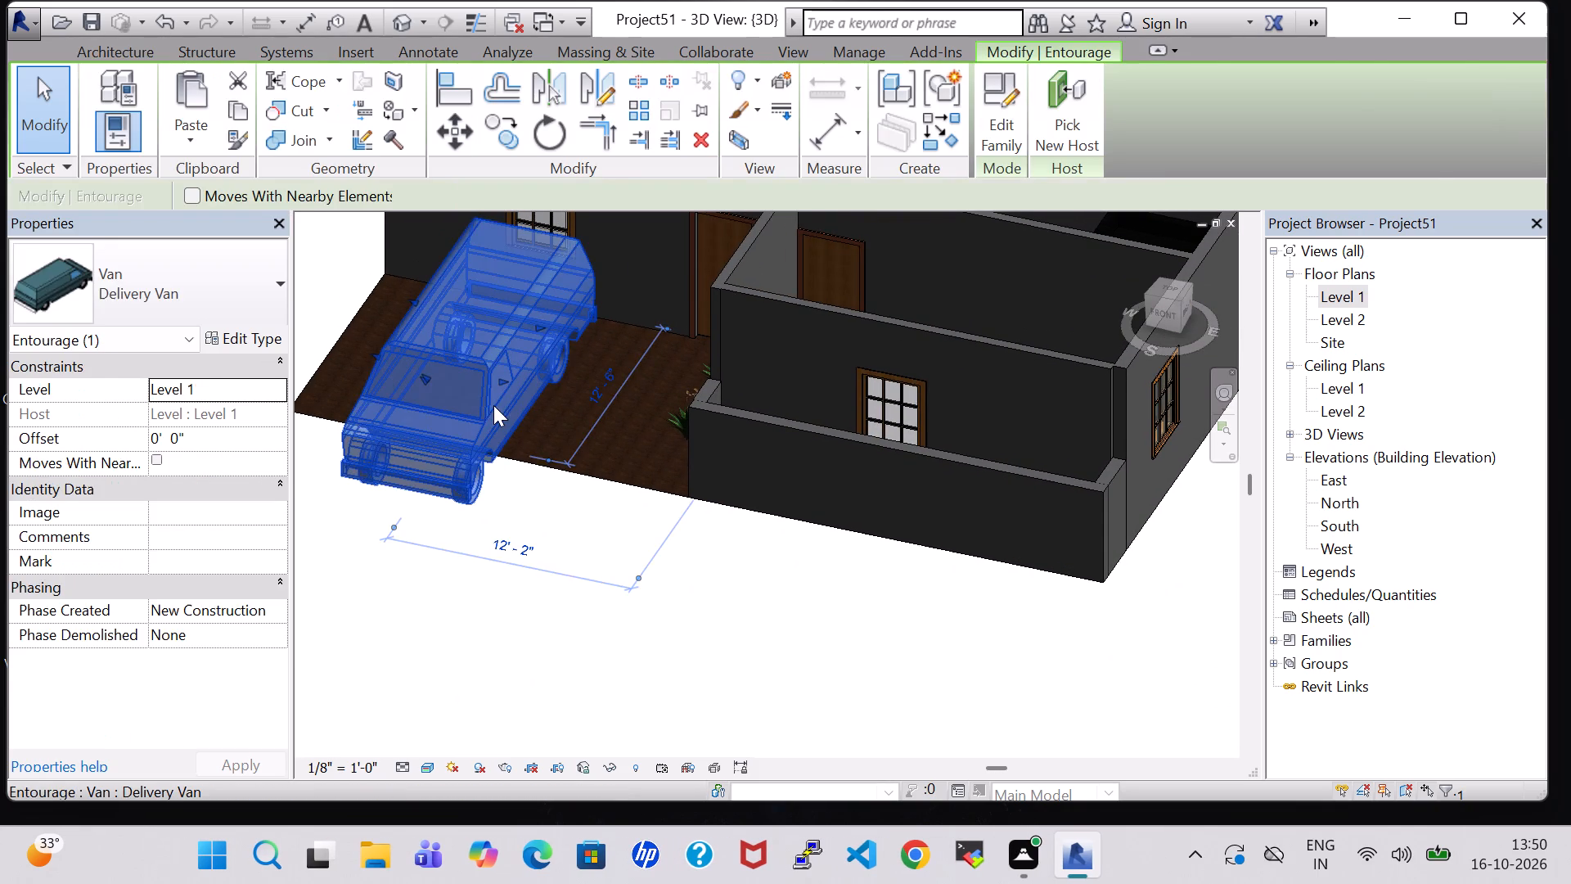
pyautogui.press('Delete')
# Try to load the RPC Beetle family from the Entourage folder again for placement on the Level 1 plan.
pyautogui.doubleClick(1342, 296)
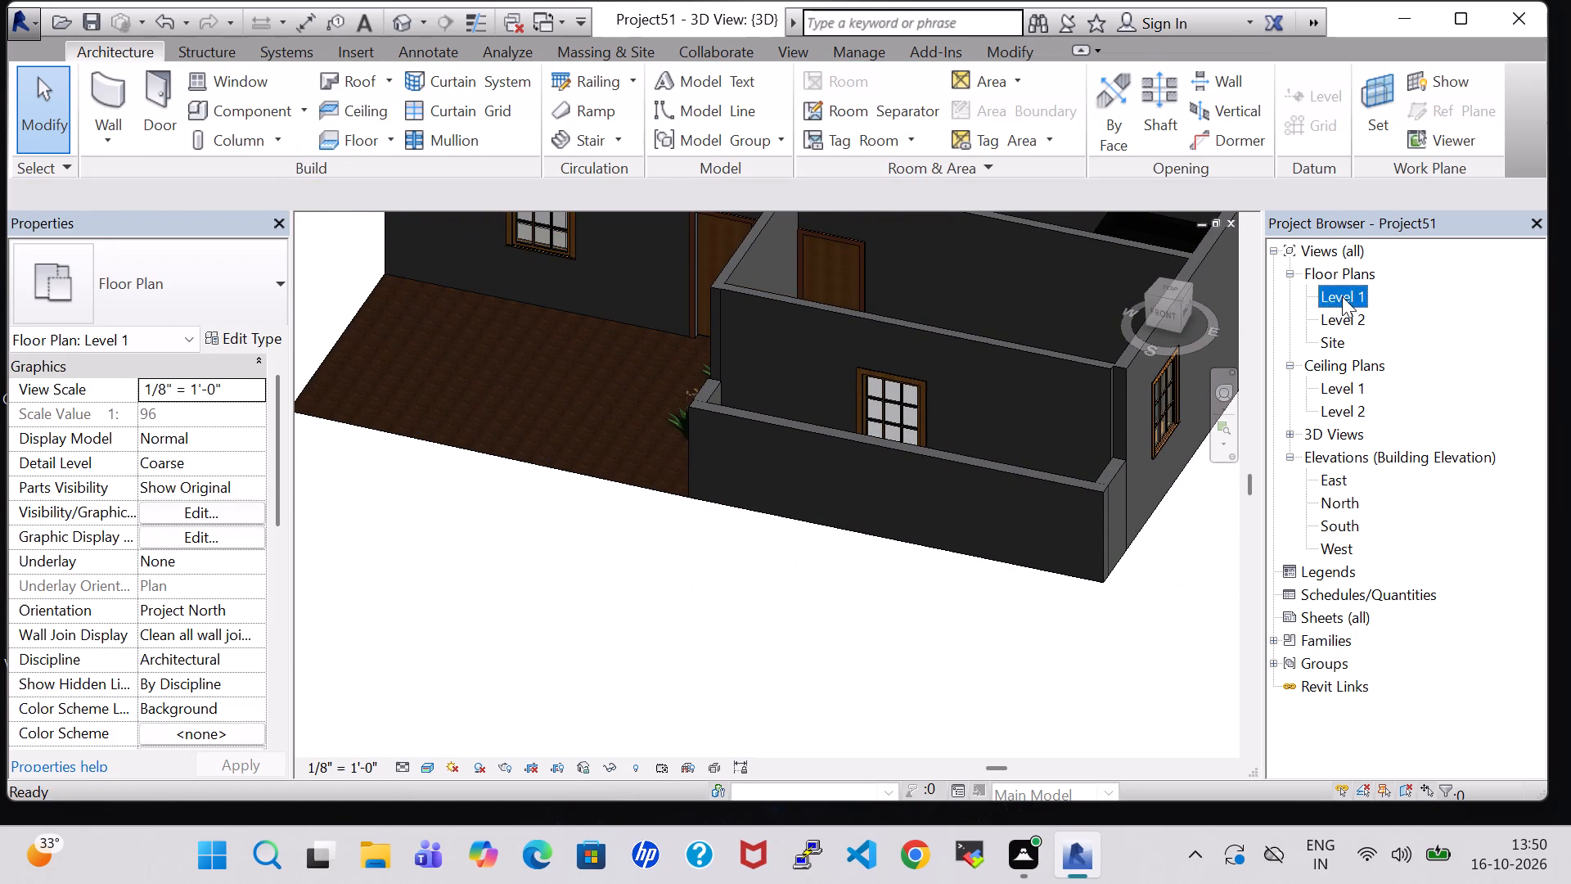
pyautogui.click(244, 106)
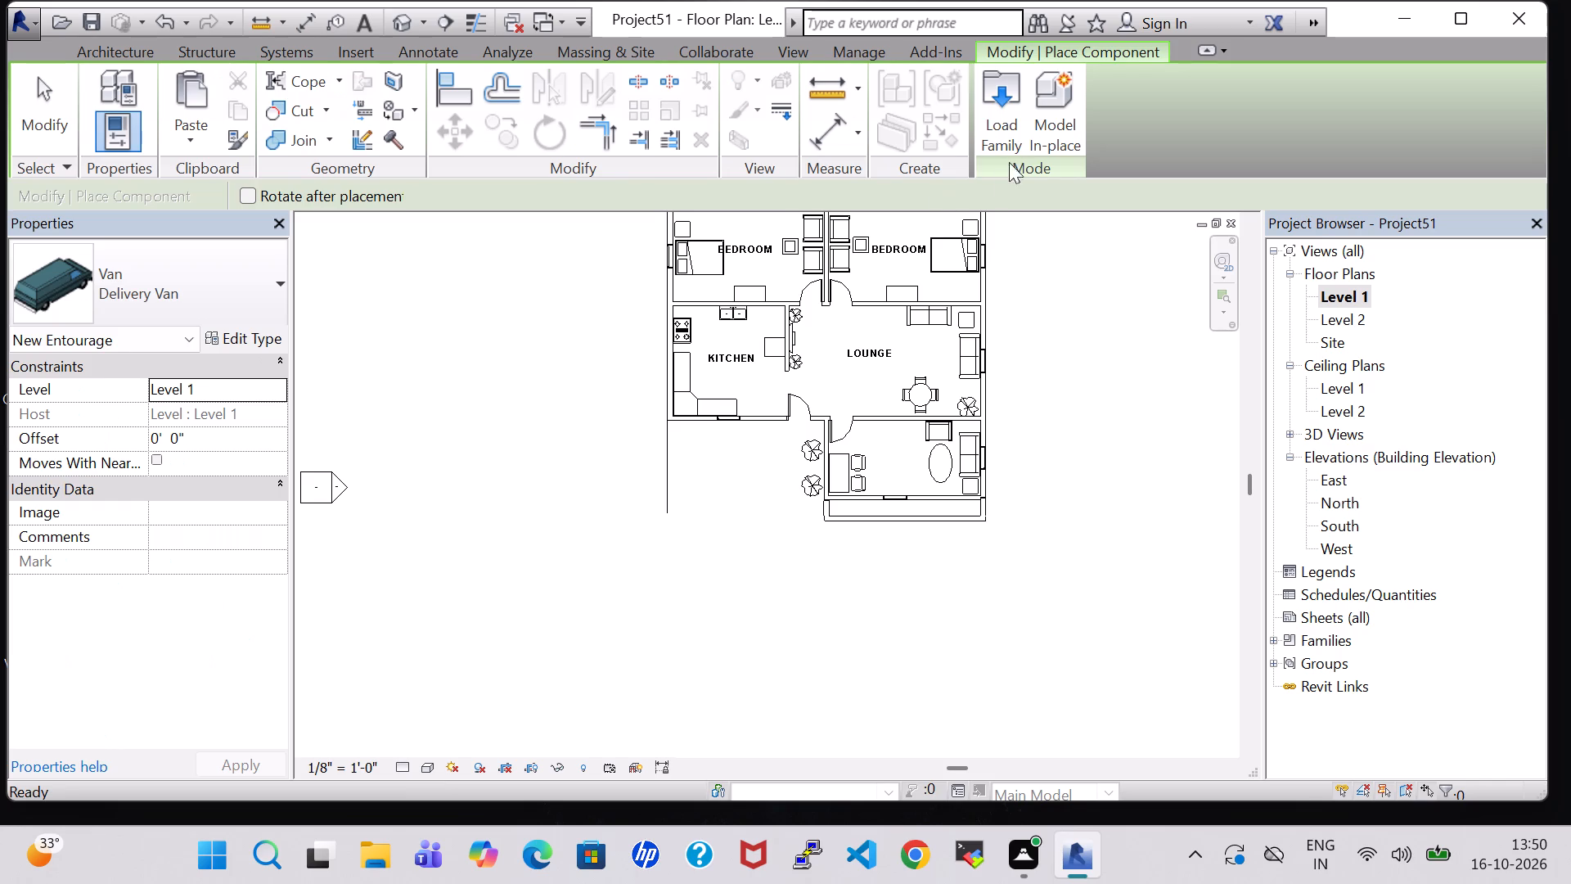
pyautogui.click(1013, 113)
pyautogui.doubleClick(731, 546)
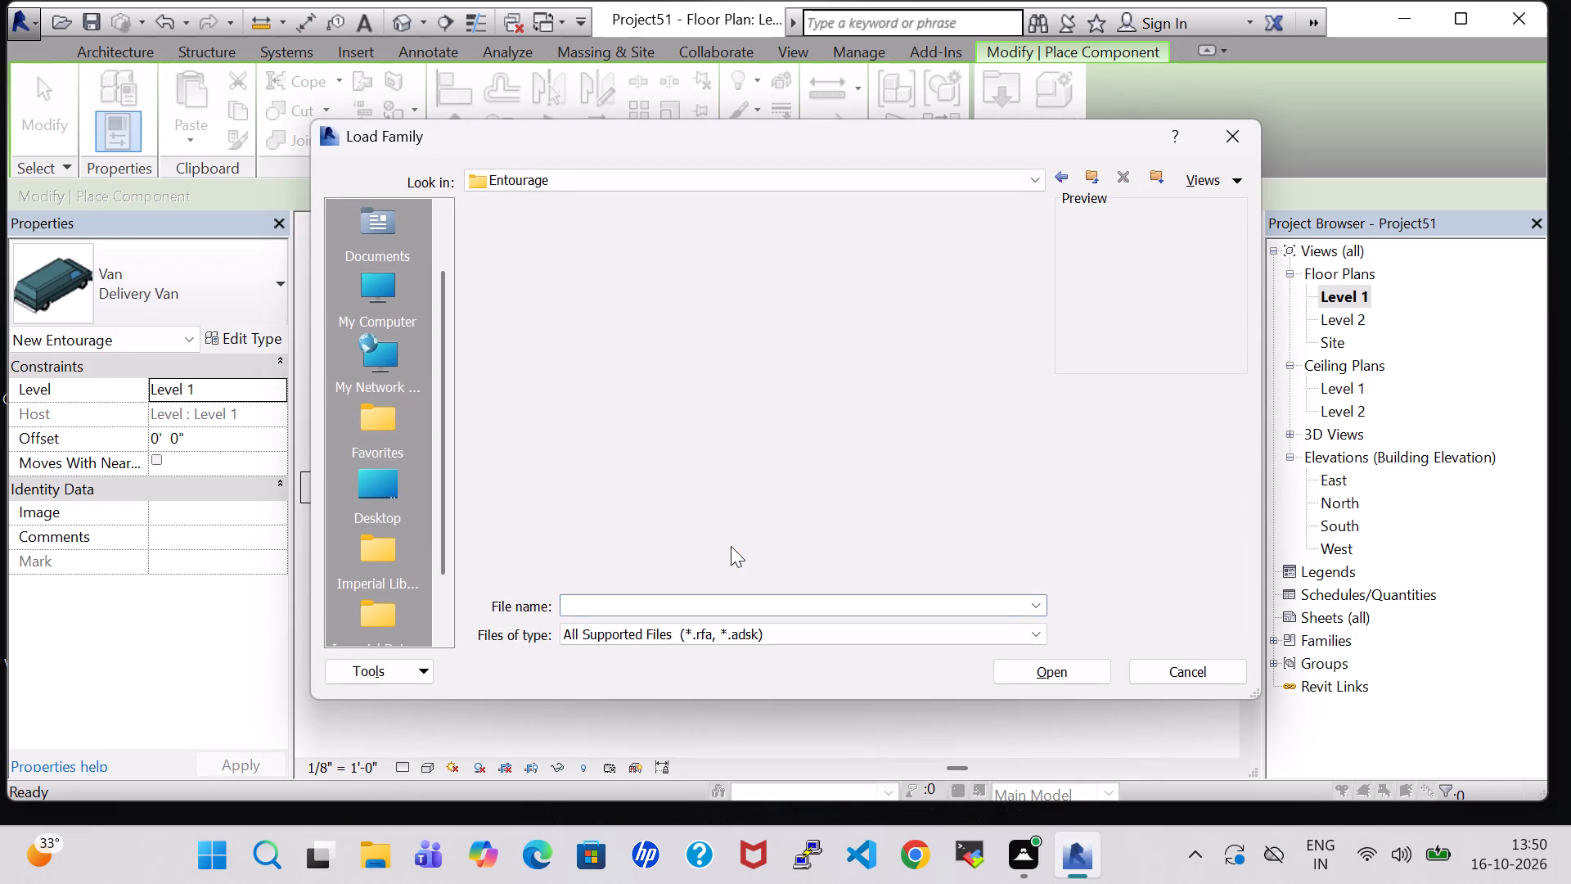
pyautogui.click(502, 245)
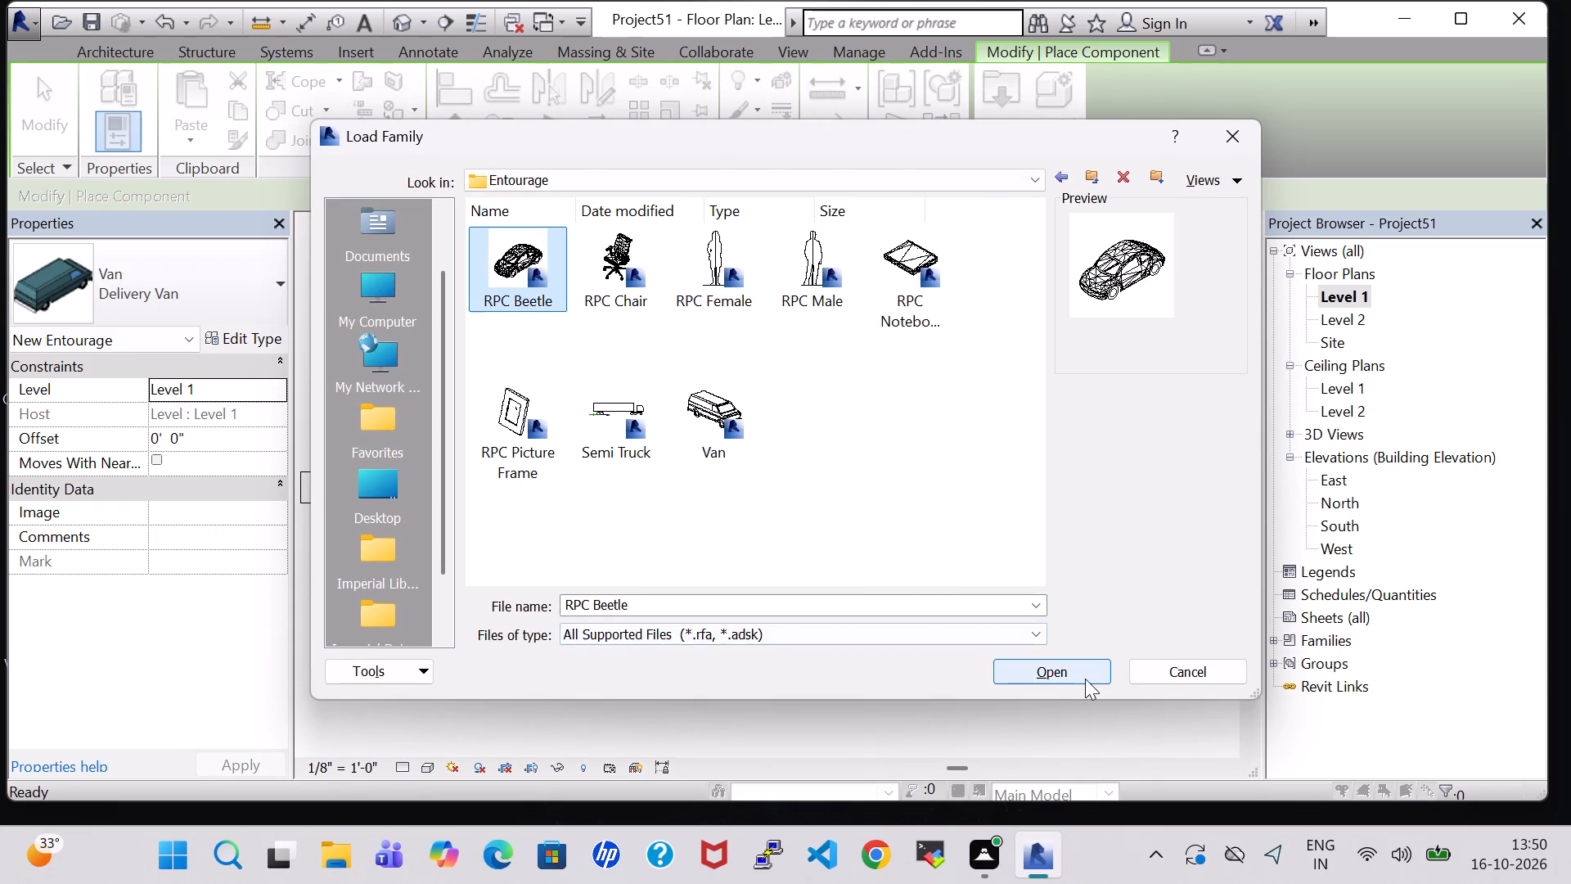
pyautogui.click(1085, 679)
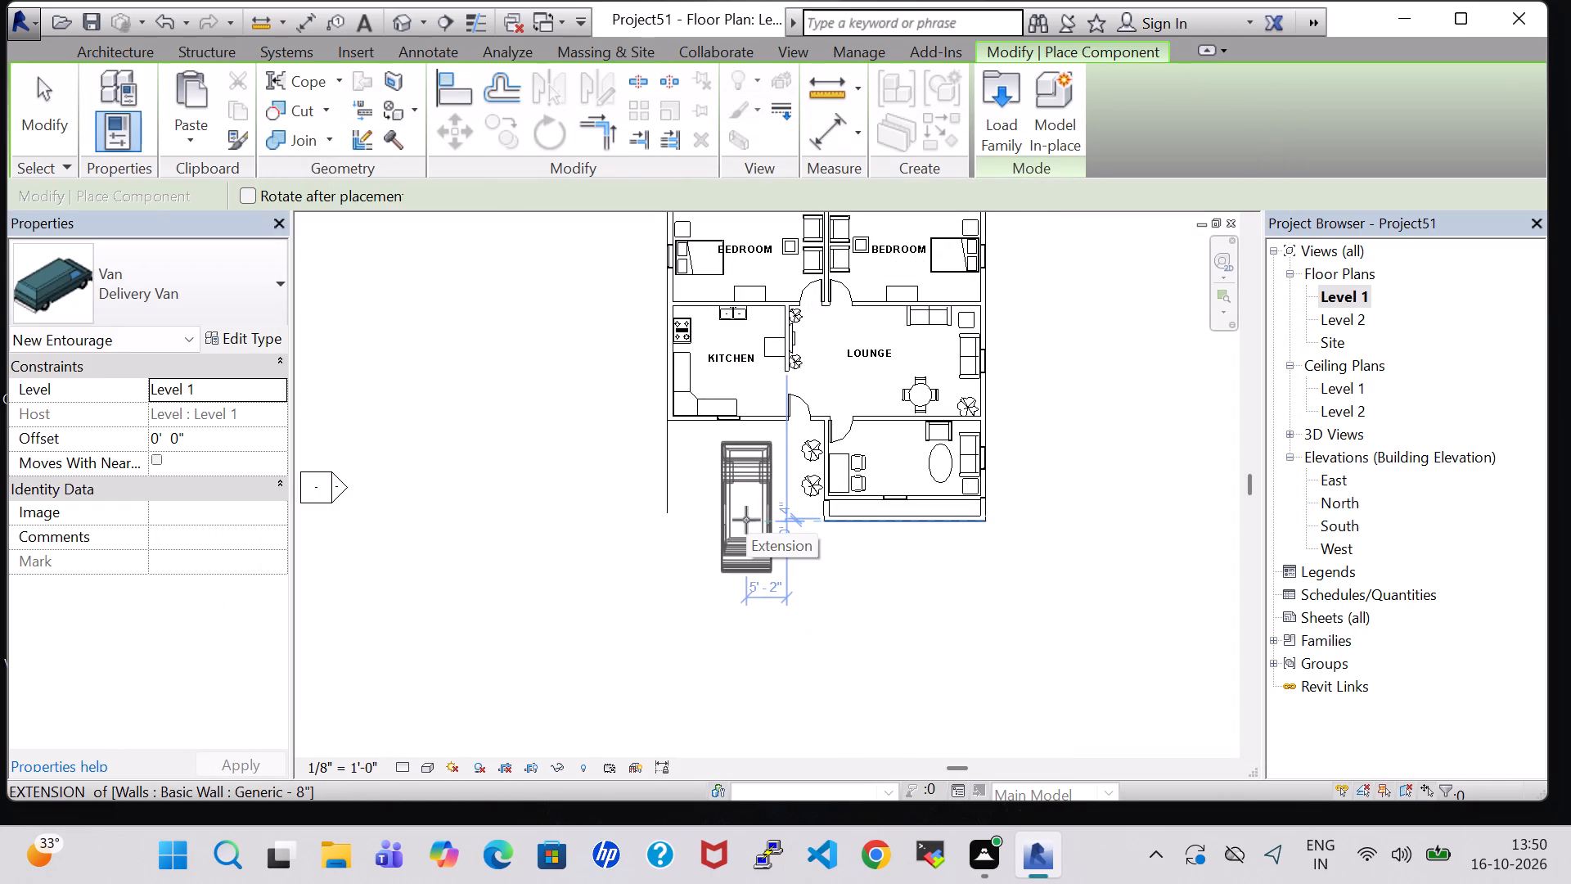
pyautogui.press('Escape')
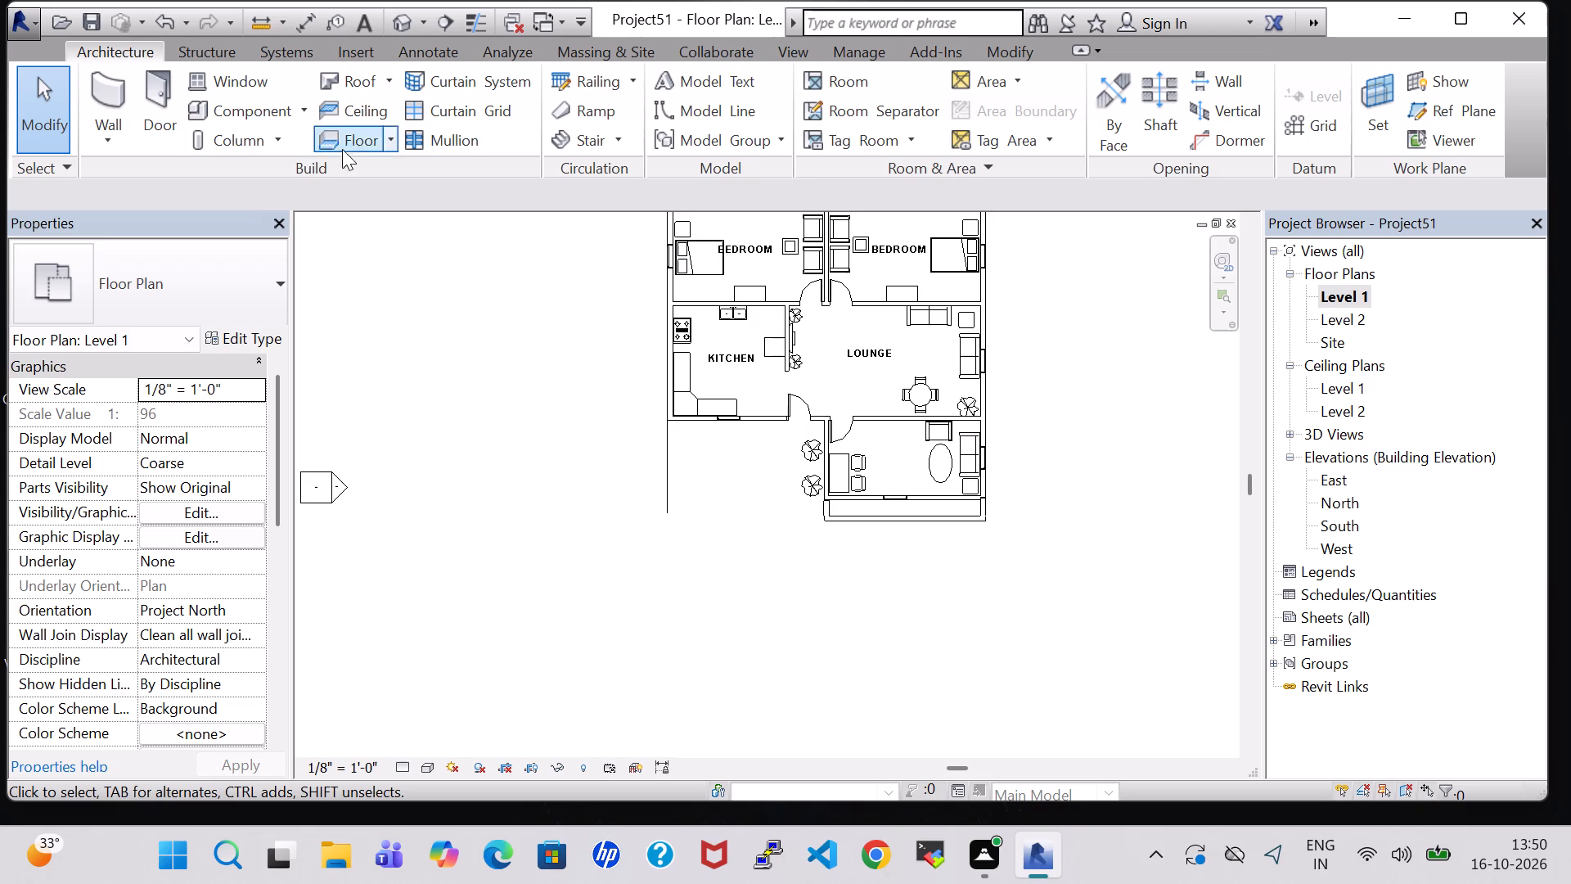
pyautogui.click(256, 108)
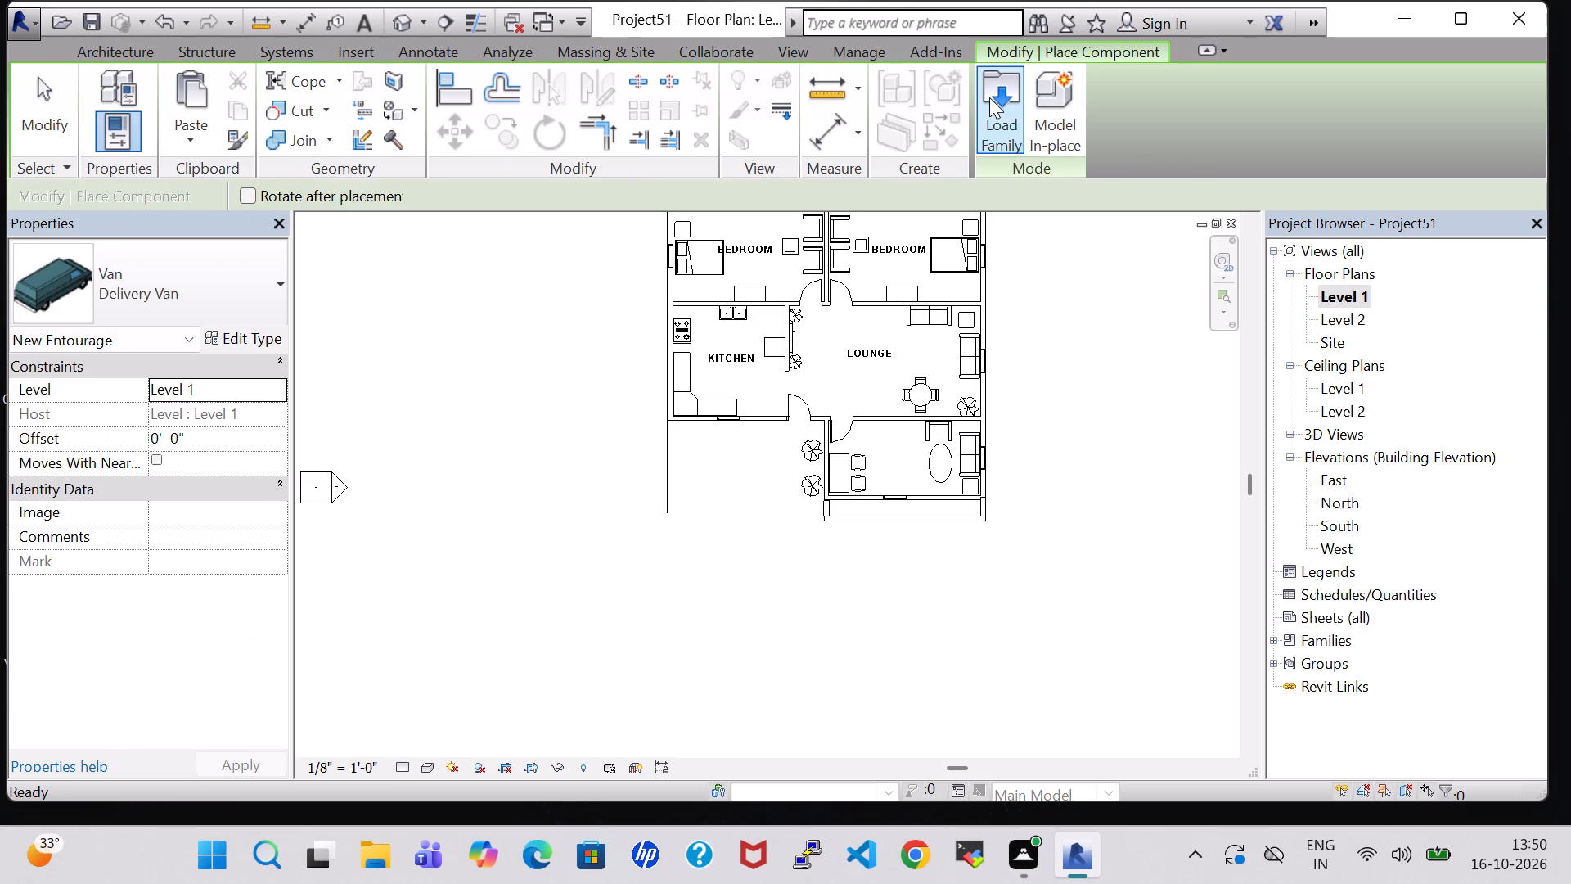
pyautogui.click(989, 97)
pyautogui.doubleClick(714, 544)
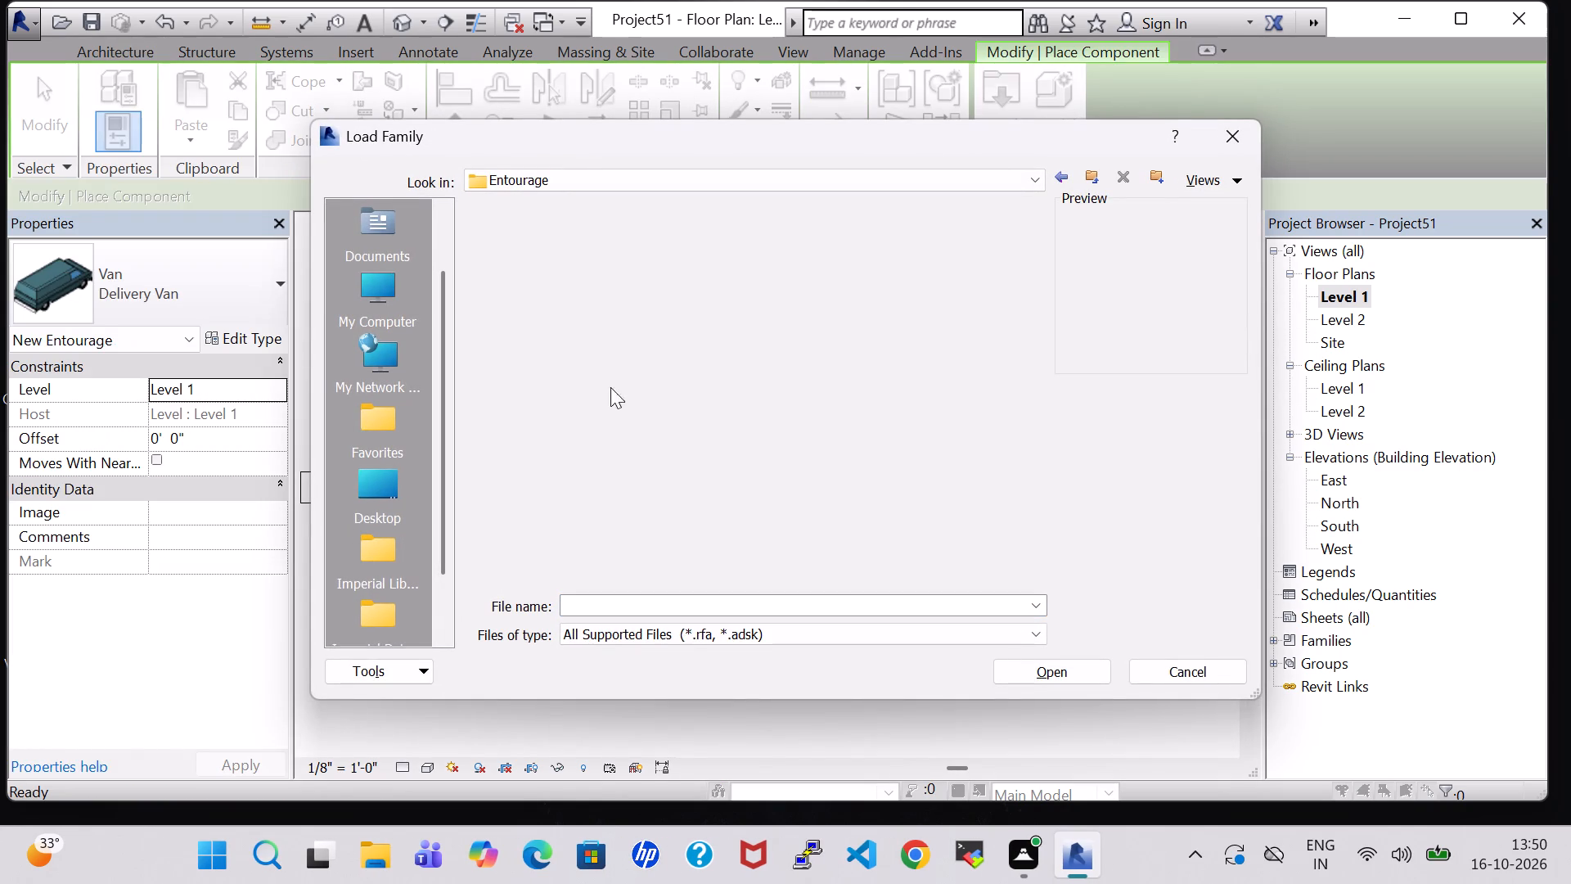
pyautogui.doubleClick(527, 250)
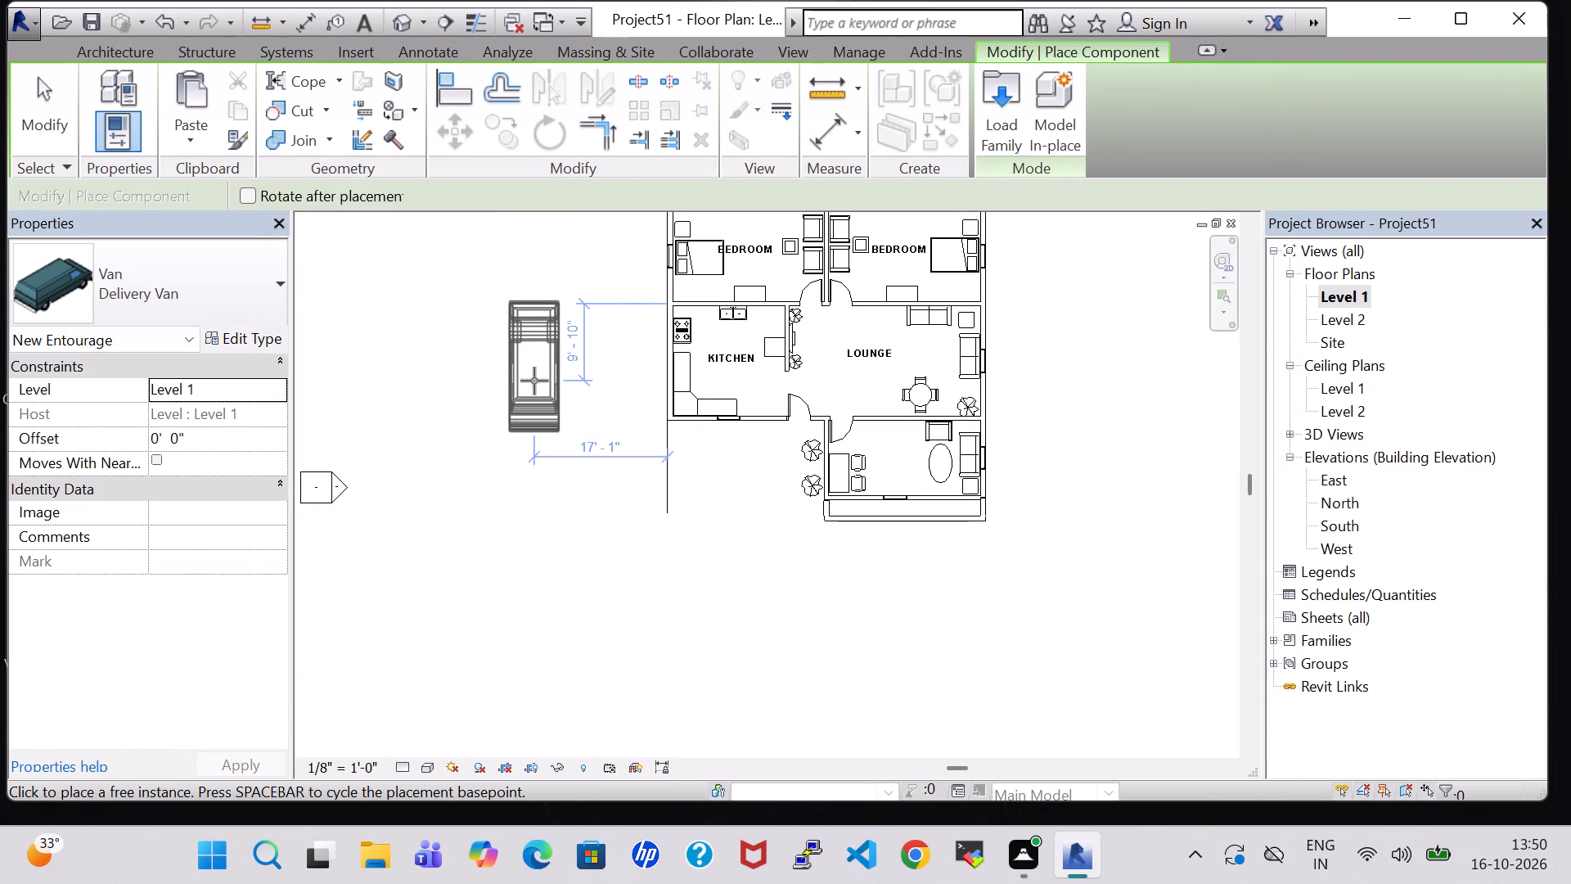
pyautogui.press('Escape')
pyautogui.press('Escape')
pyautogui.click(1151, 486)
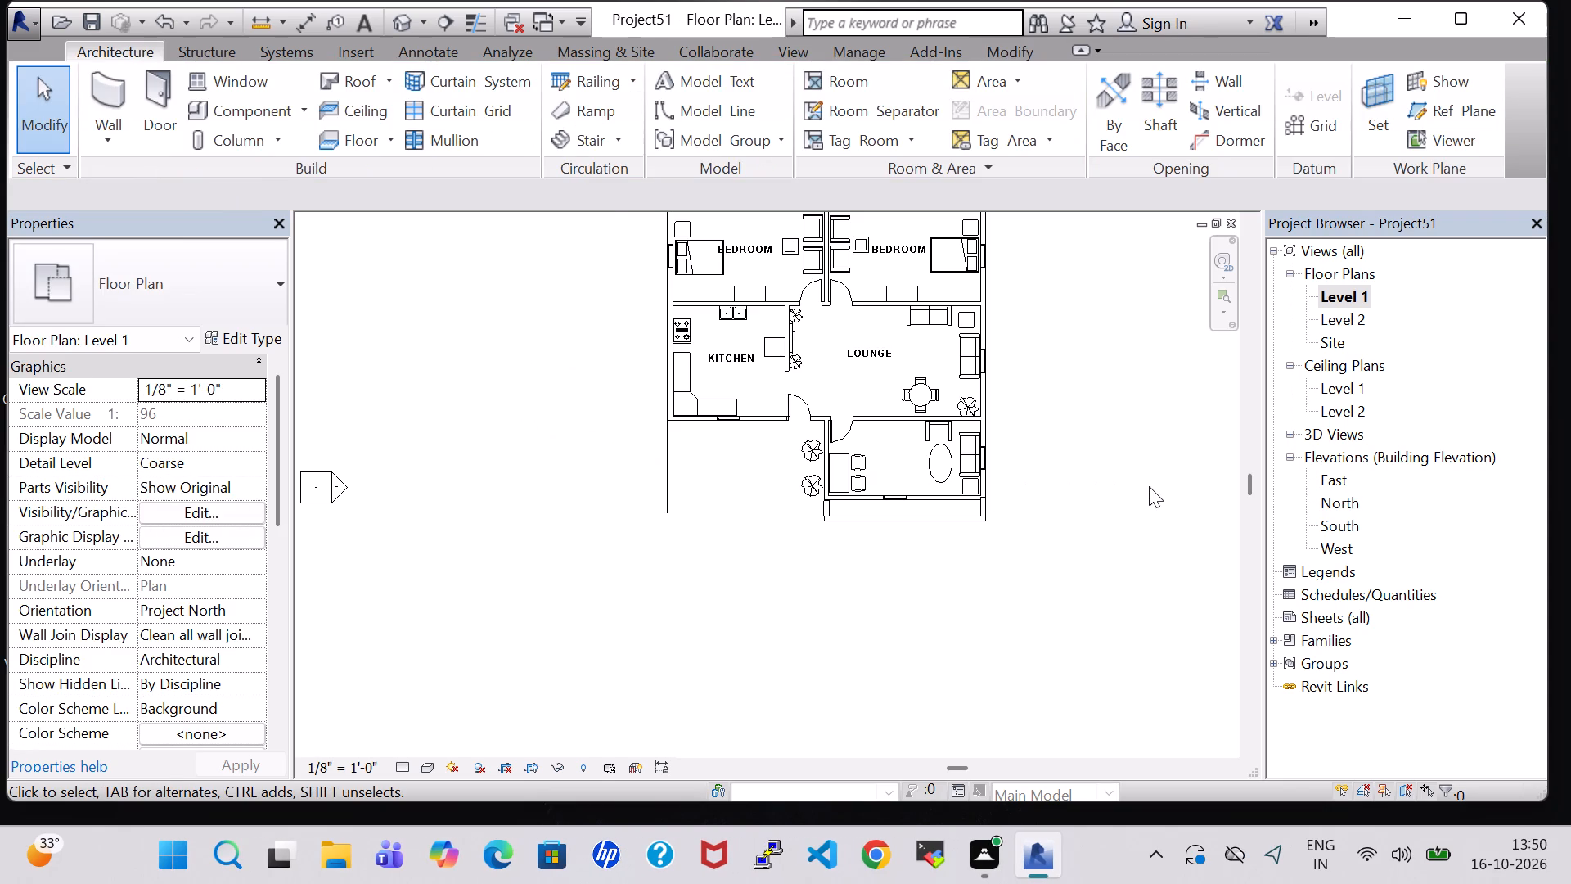
# Place two RPC Plant - Tropical Crane Lily - 3' plants at the west and east ends of the narrow strip south of the front room.
pyautogui.scroll(2, 1149, 486)
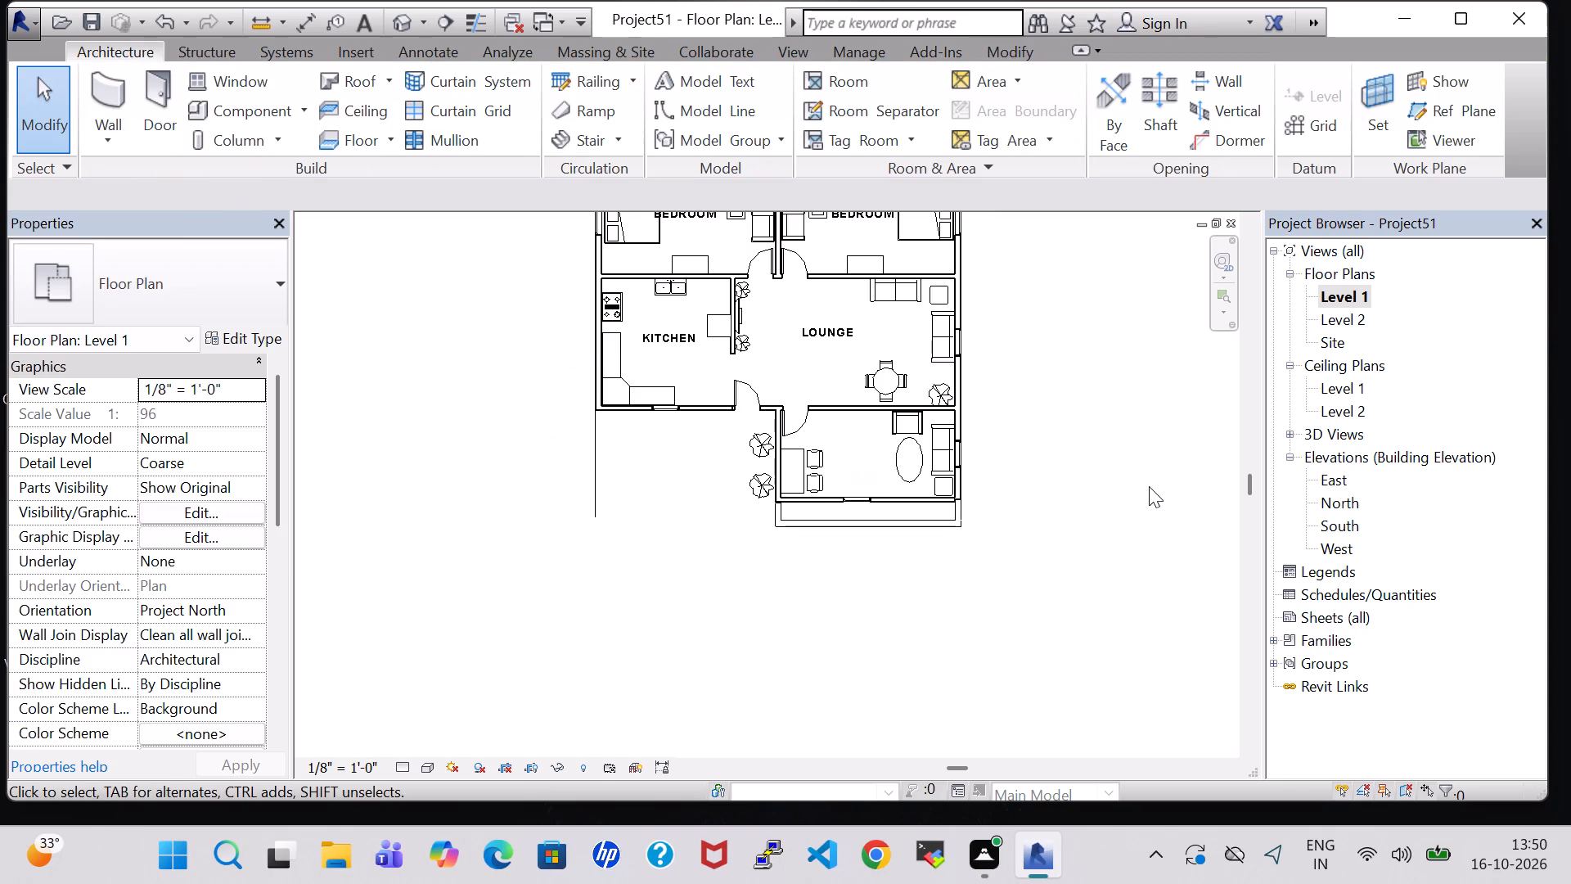
pyautogui.click(700, 440)
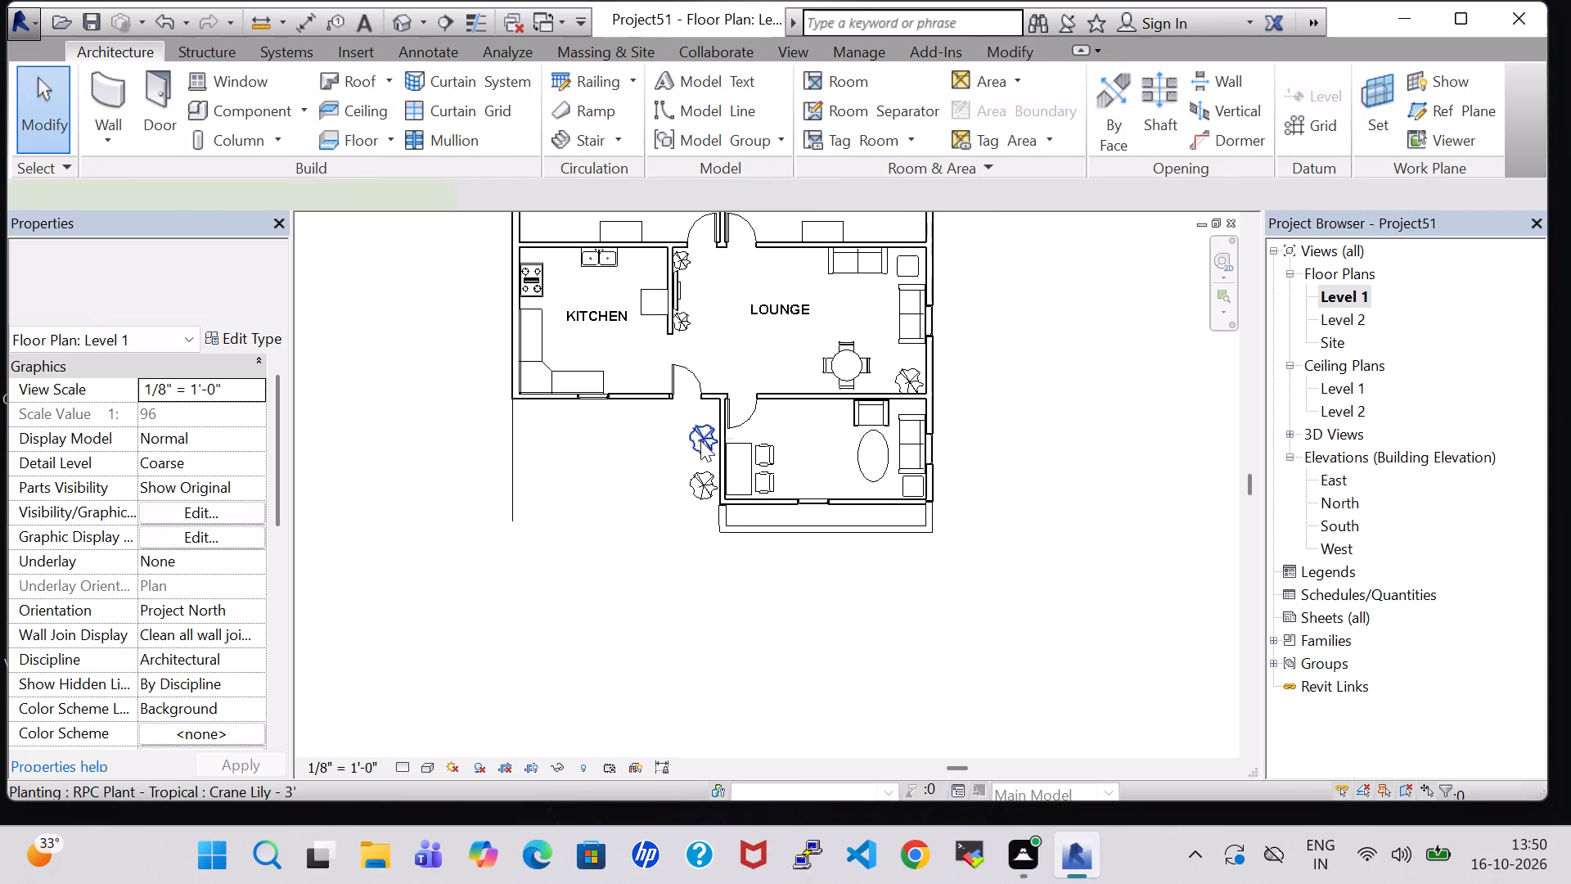
pyautogui.rightClick(700, 440)
pyautogui.click(865, 427)
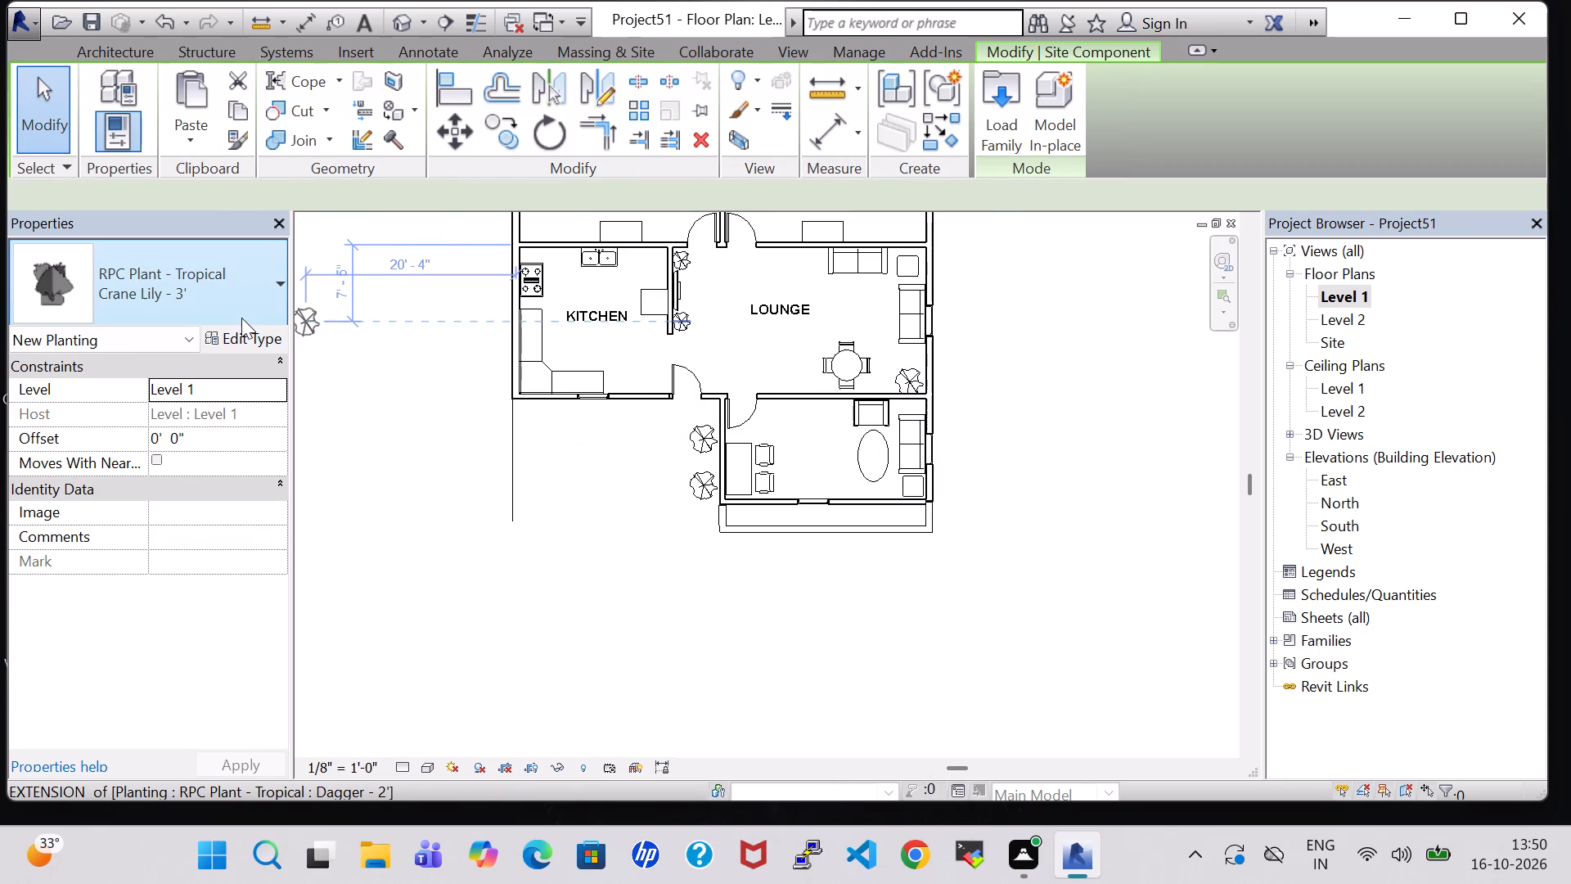
pyautogui.scroll(7, 767, 494)
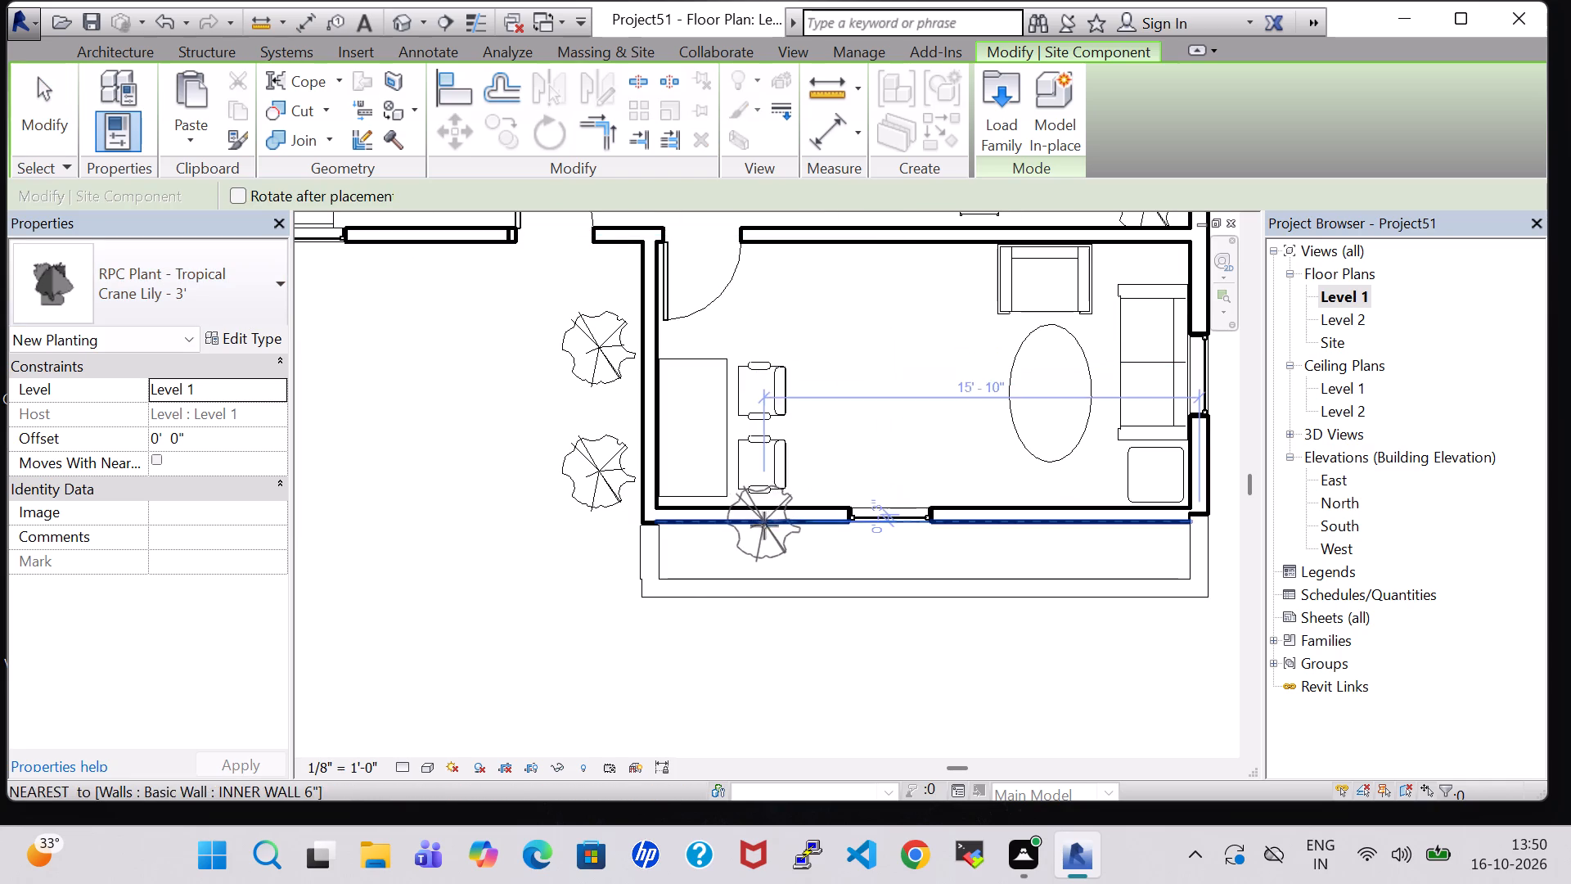
pyautogui.click(707, 552)
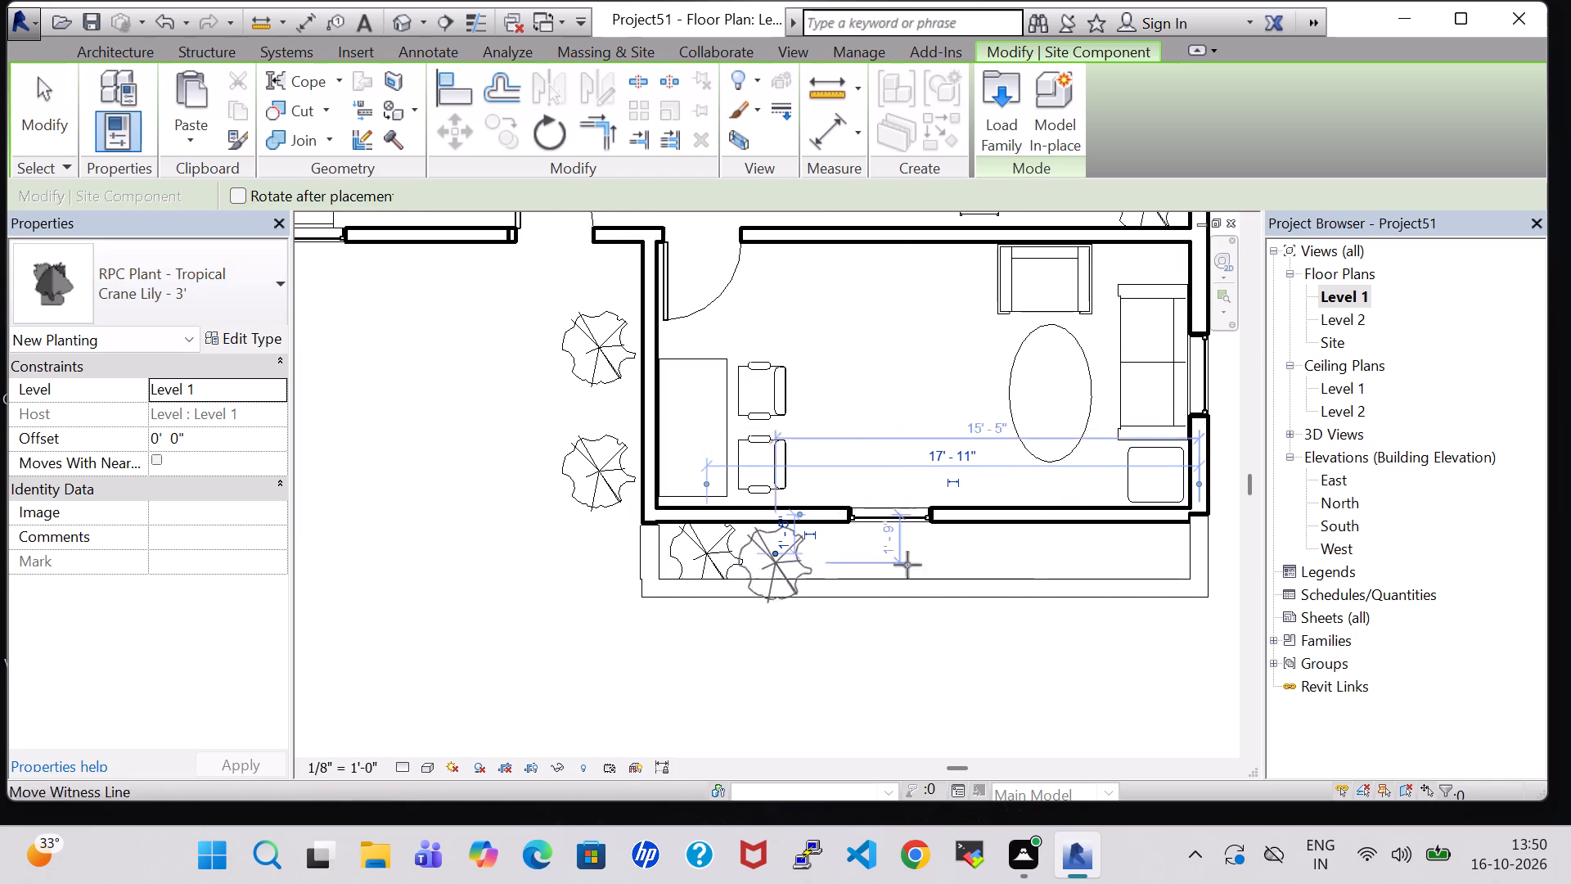
pyautogui.click(1166, 557)
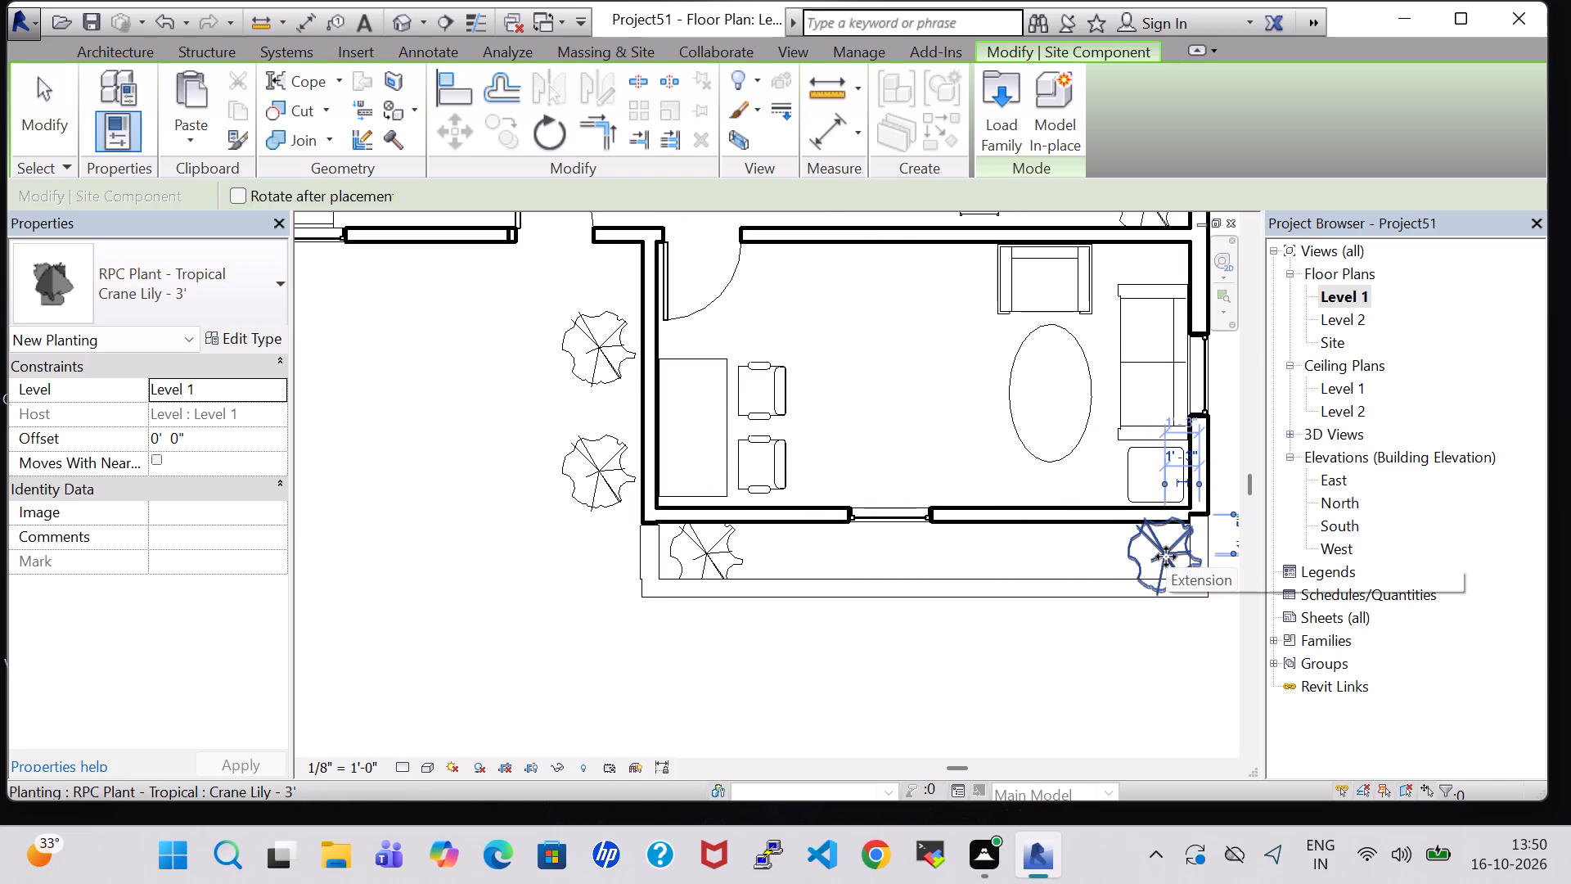
pyautogui.press('Escape')
pyautogui.press('Escape')
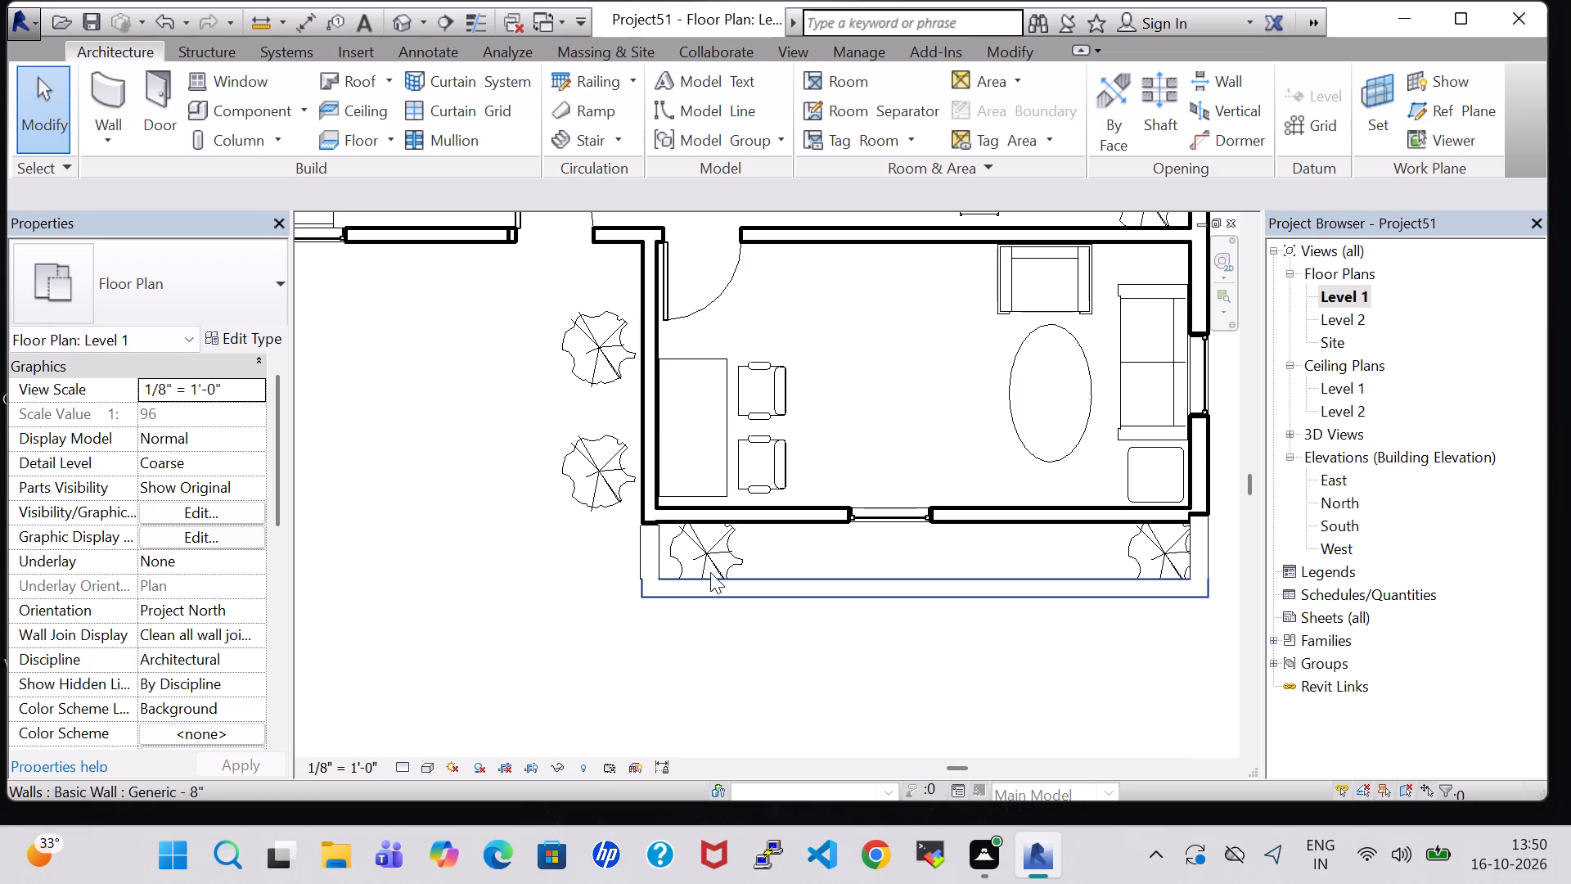
# Change both plants in the strip south of the front room to the RPC Plant - Tropical Dagger - 2' type.
pyautogui.click(727, 564)
pyautogui.click(236, 286)
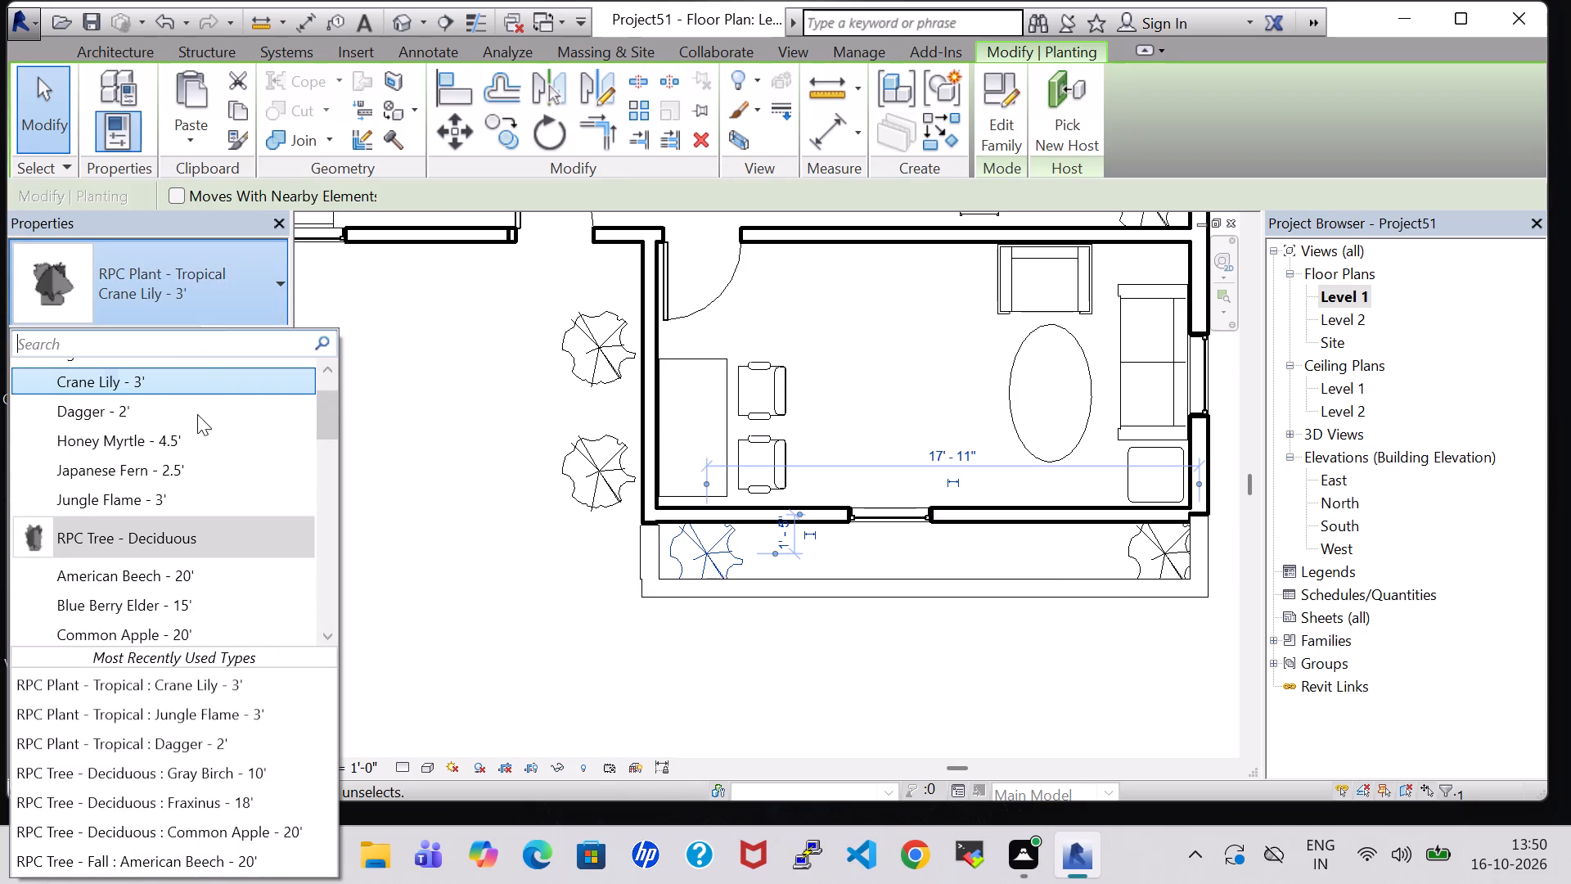
pyautogui.scroll(1, 195, 423)
pyautogui.click(181, 458)
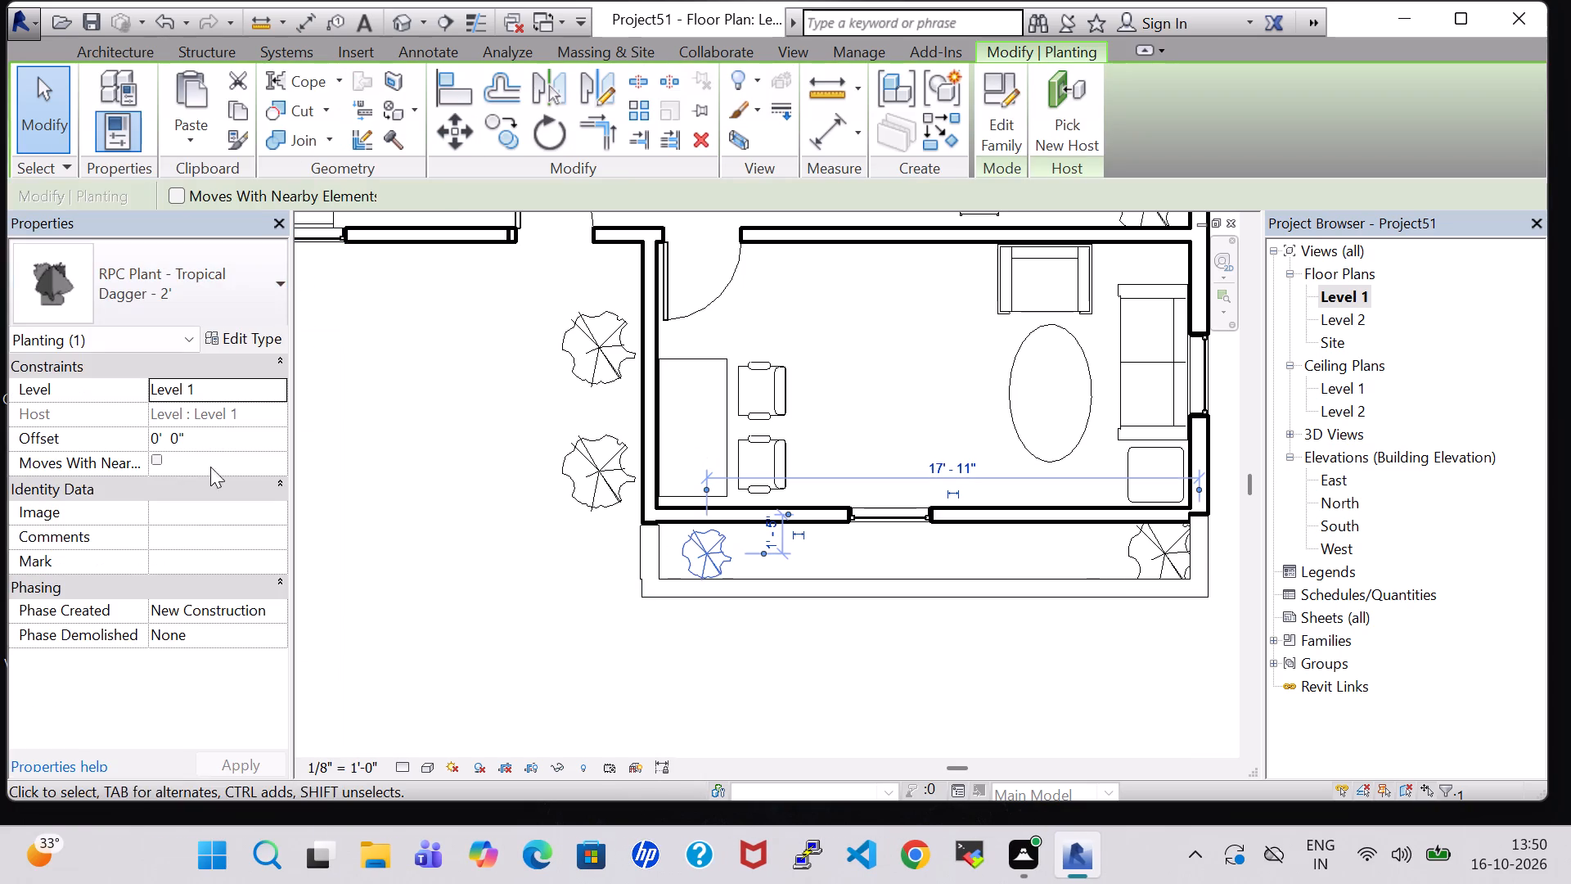
pyautogui.click(1160, 561)
pyautogui.click(221, 279)
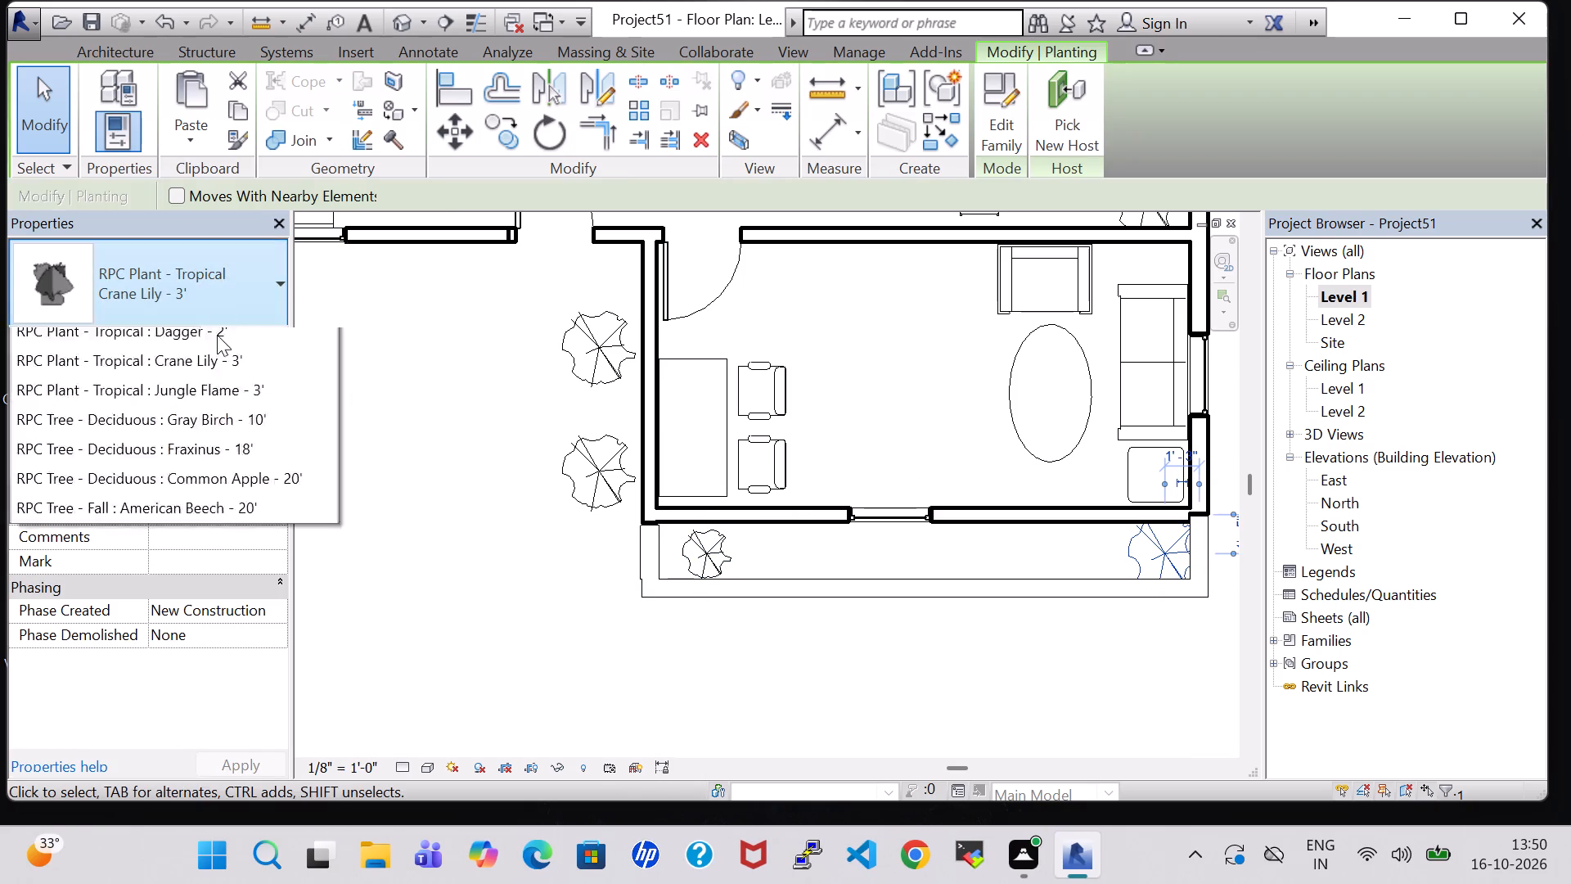
pyautogui.click(191, 409)
pyautogui.click(682, 668)
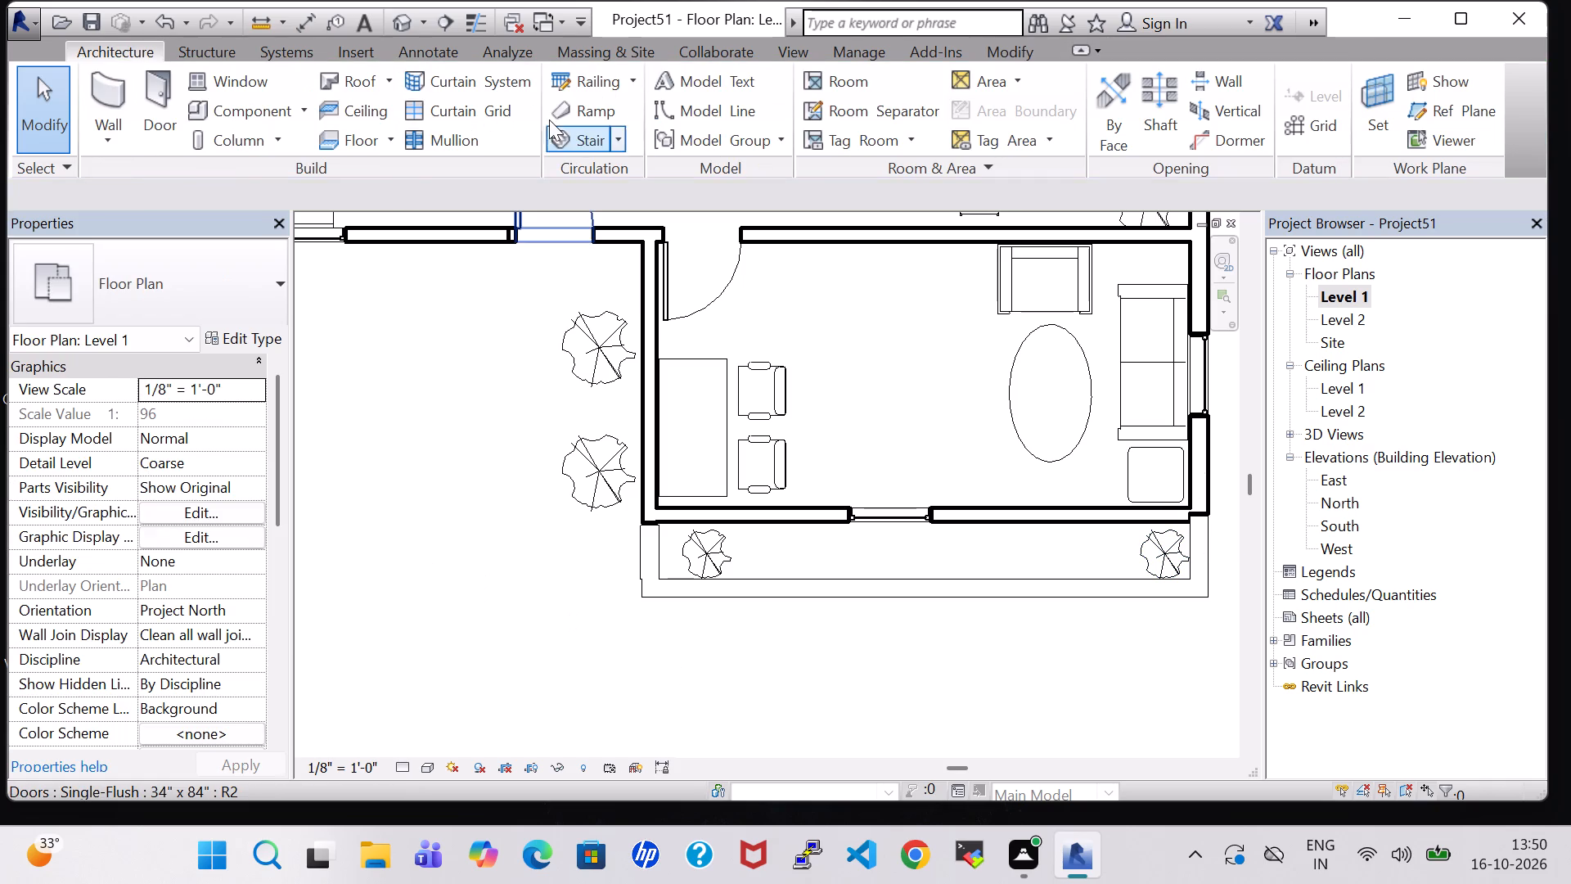
# Examine the planted strip and its low enclosing walls in the 3D view and on the Level 1 plan.
pyautogui.click(407, 13)
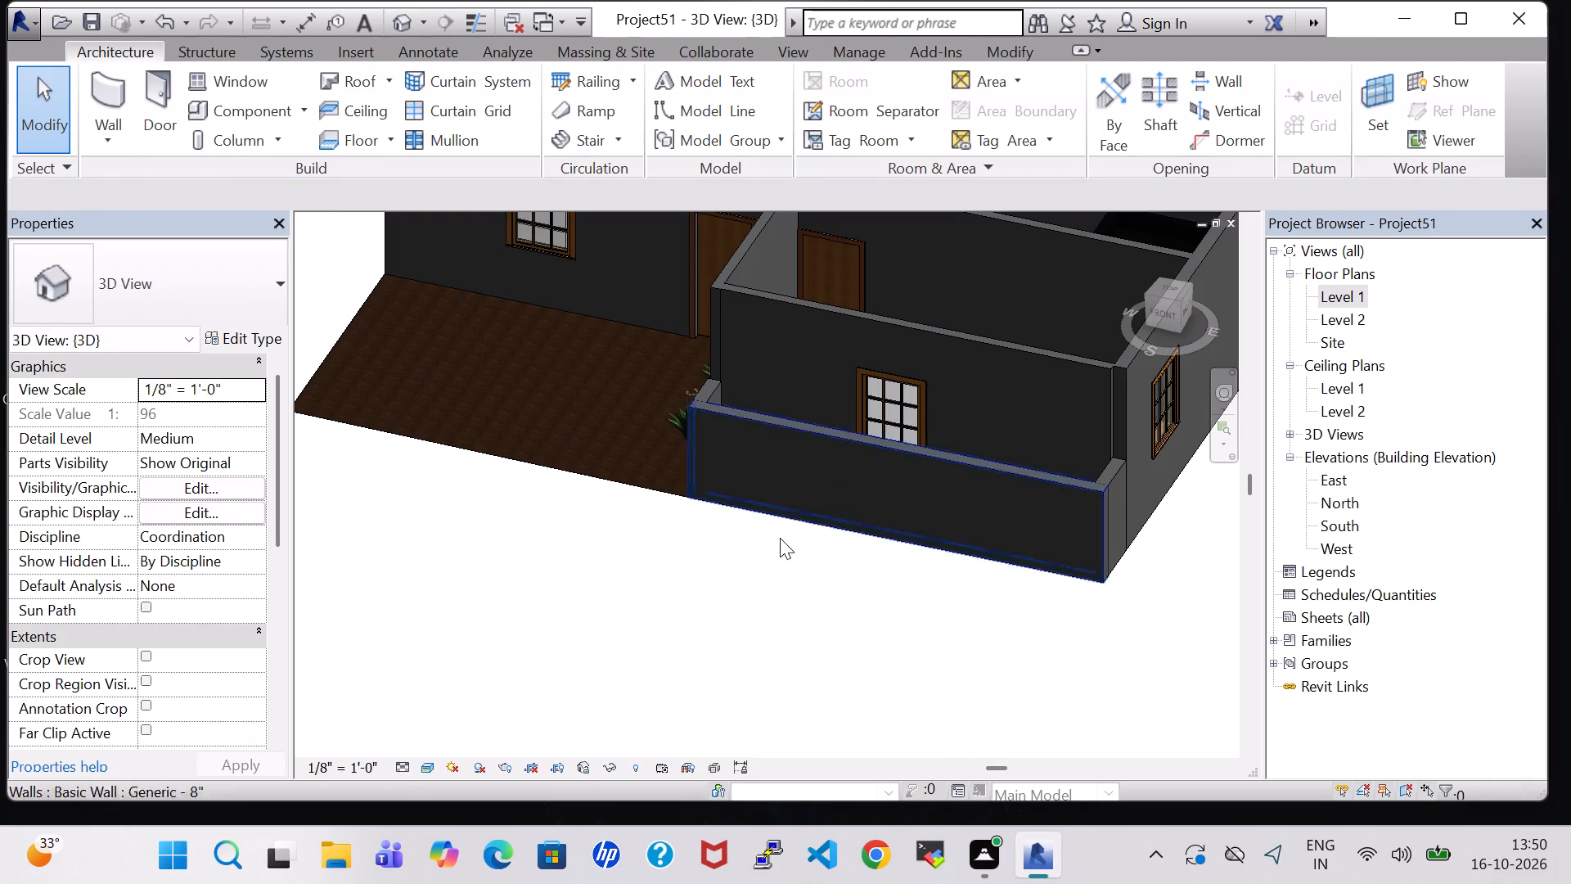
pyautogui.keyDown('shift'); pyautogui.moveTo(797, 544); pyautogui.dragTo(778, 666, button='middle'); pyautogui.keyUp('shift')
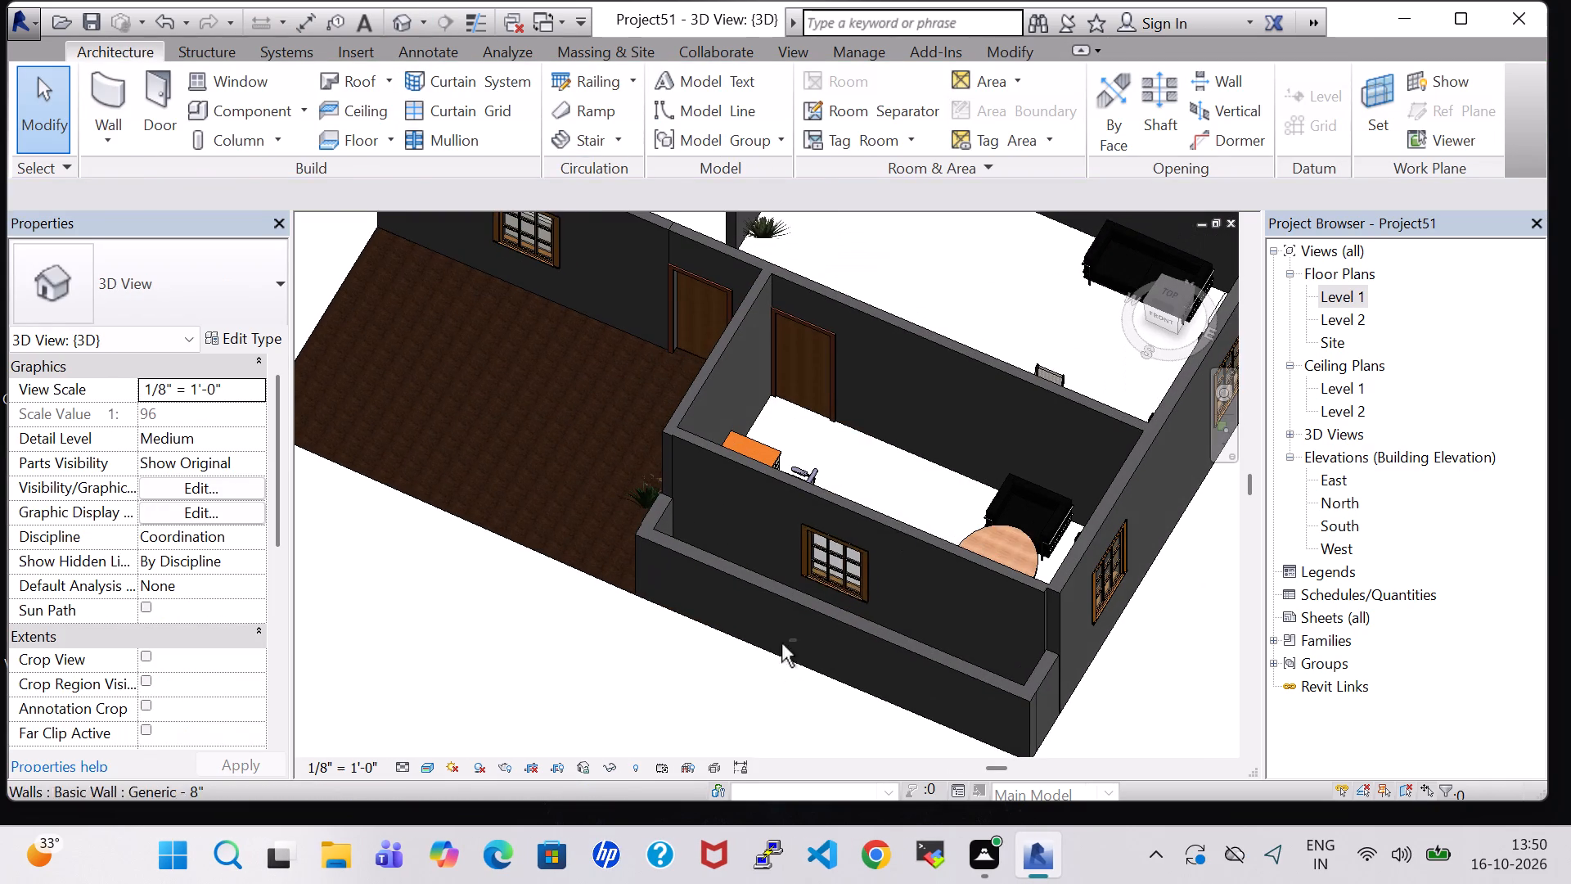
pyautogui.keyDown('shift'); pyautogui.moveTo(898, 504); pyautogui.dragTo(856, 623, button='middle'); pyautogui.keyUp('shift')
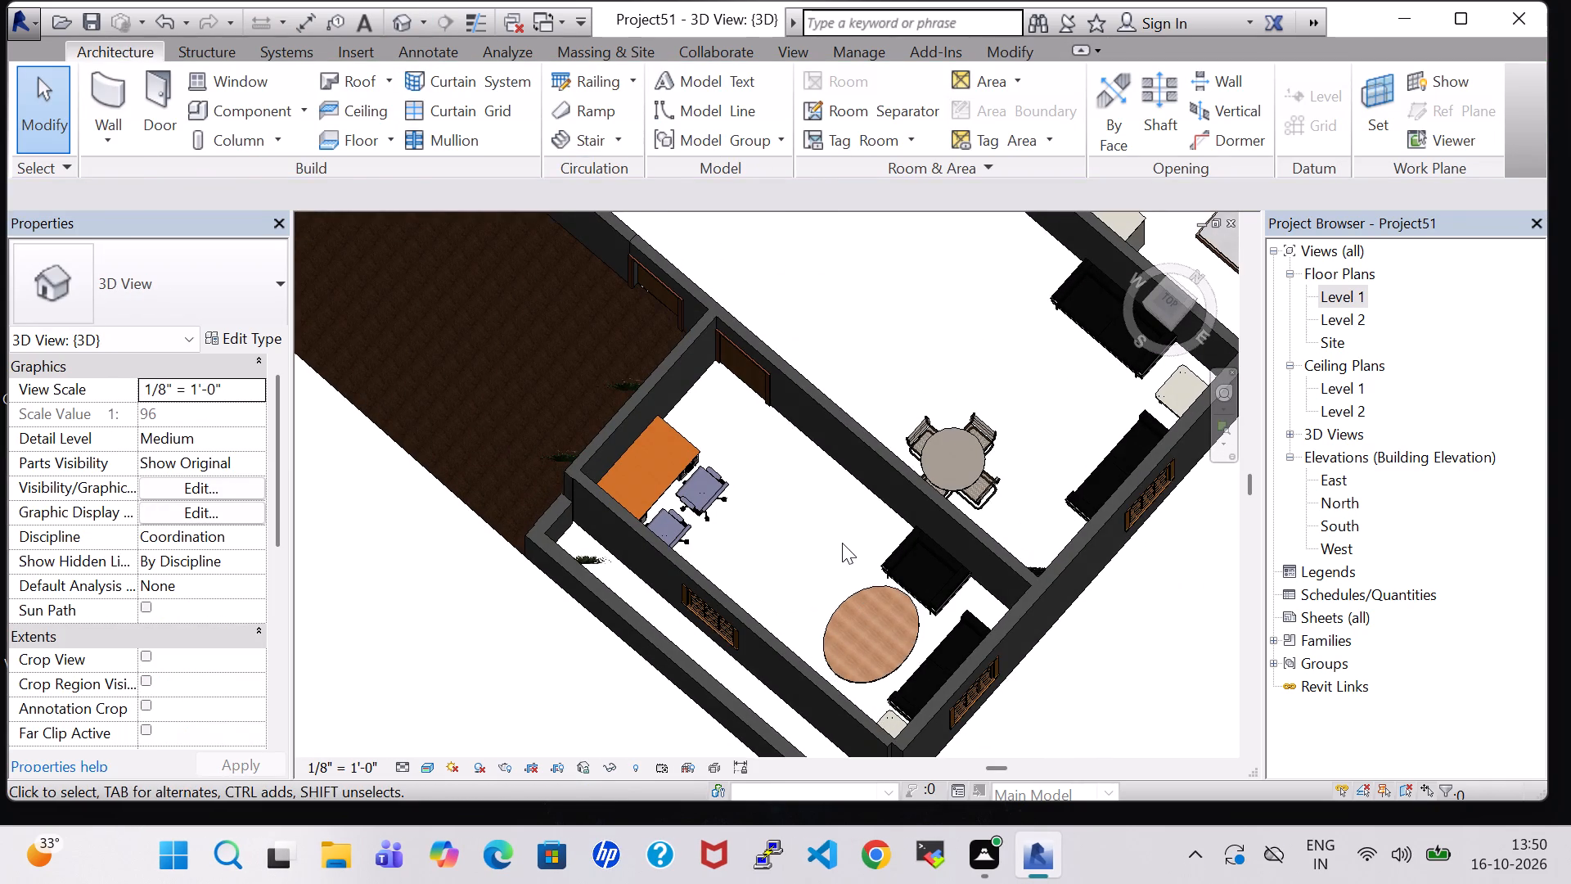
pyautogui.scroll(4, 842, 543)
pyautogui.keyDown('shift'); pyautogui.moveTo(838, 543); pyautogui.dragTo(743, 468, button='middle'); pyautogui.keyUp('shift')
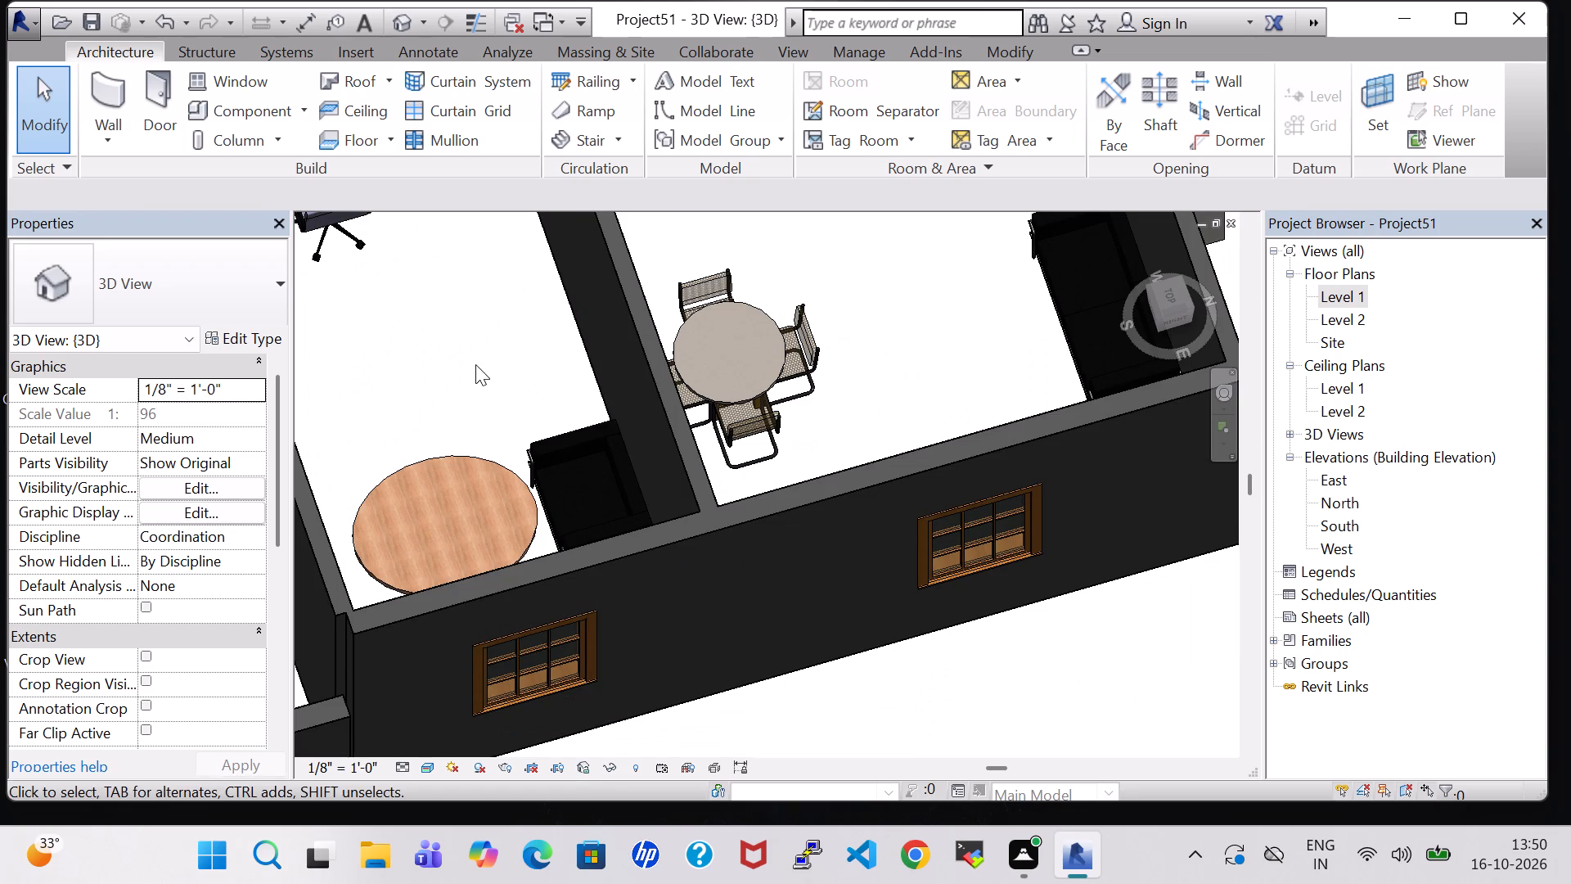
pyautogui.moveTo(476, 364); pyautogui.dragTo(727, 368, button='middle')
pyautogui.keyDown('shift'); pyautogui.moveTo(701, 376); pyautogui.dragTo(595, 334, button='middle'); pyautogui.keyUp('shift')
pyautogui.moveTo(524, 545); pyautogui.dragTo(746, 691, button='middle')
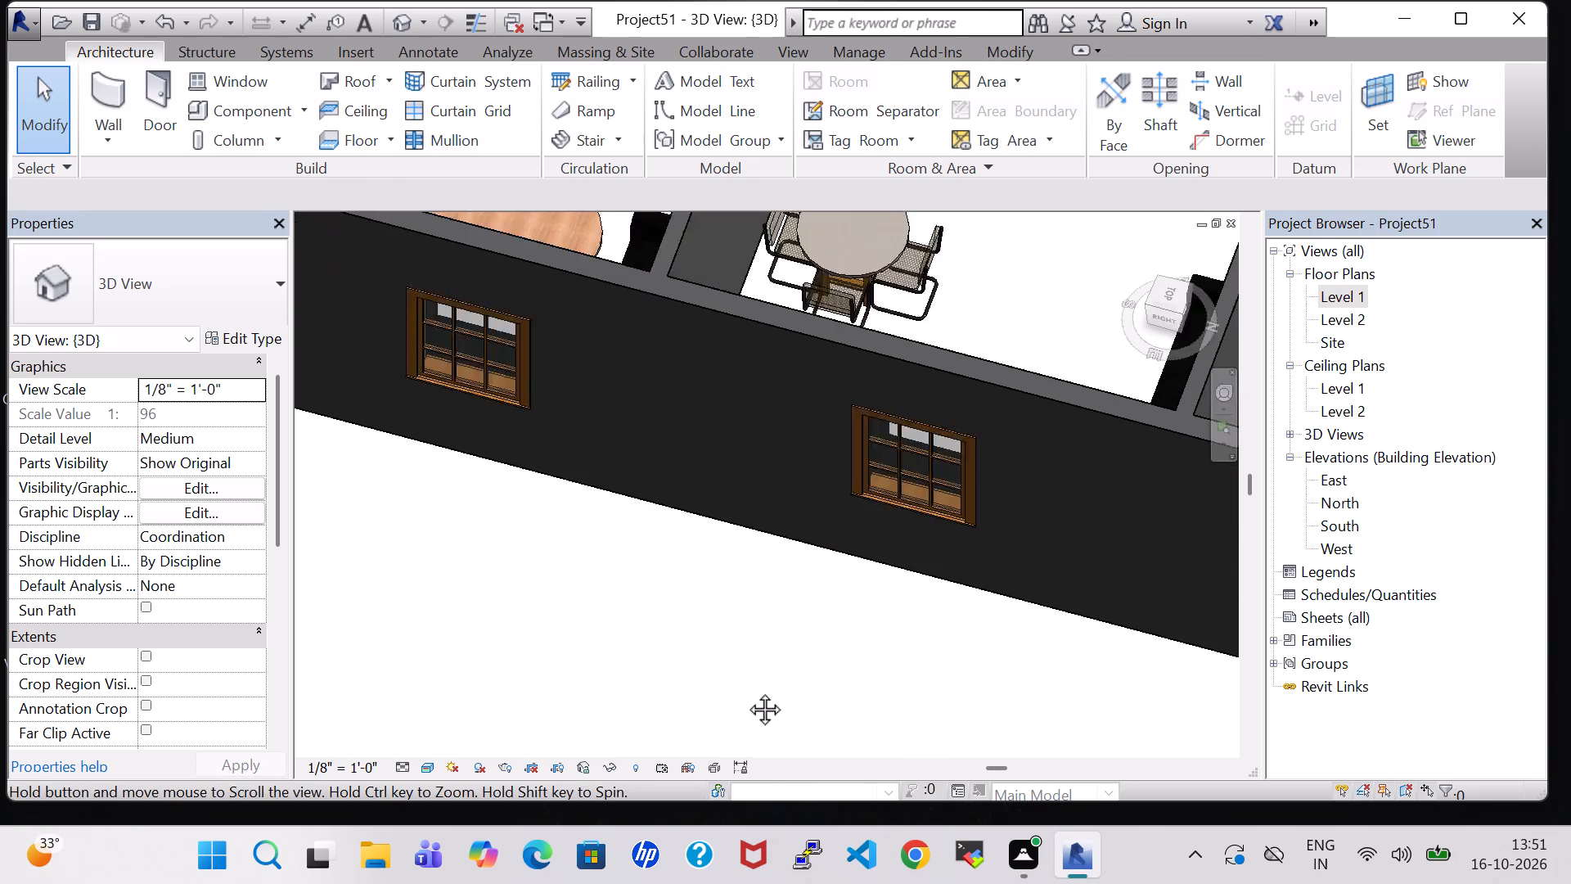
pyautogui.moveTo(746, 691); pyautogui.dragTo(807, 778, button='middle')
pyautogui.moveTo(696, 259); pyautogui.dragTo(776, 291, button='middle')
pyautogui.keyDown('shift'); pyautogui.scroll(1, 734, 273); pyautogui.keyUp('shift')
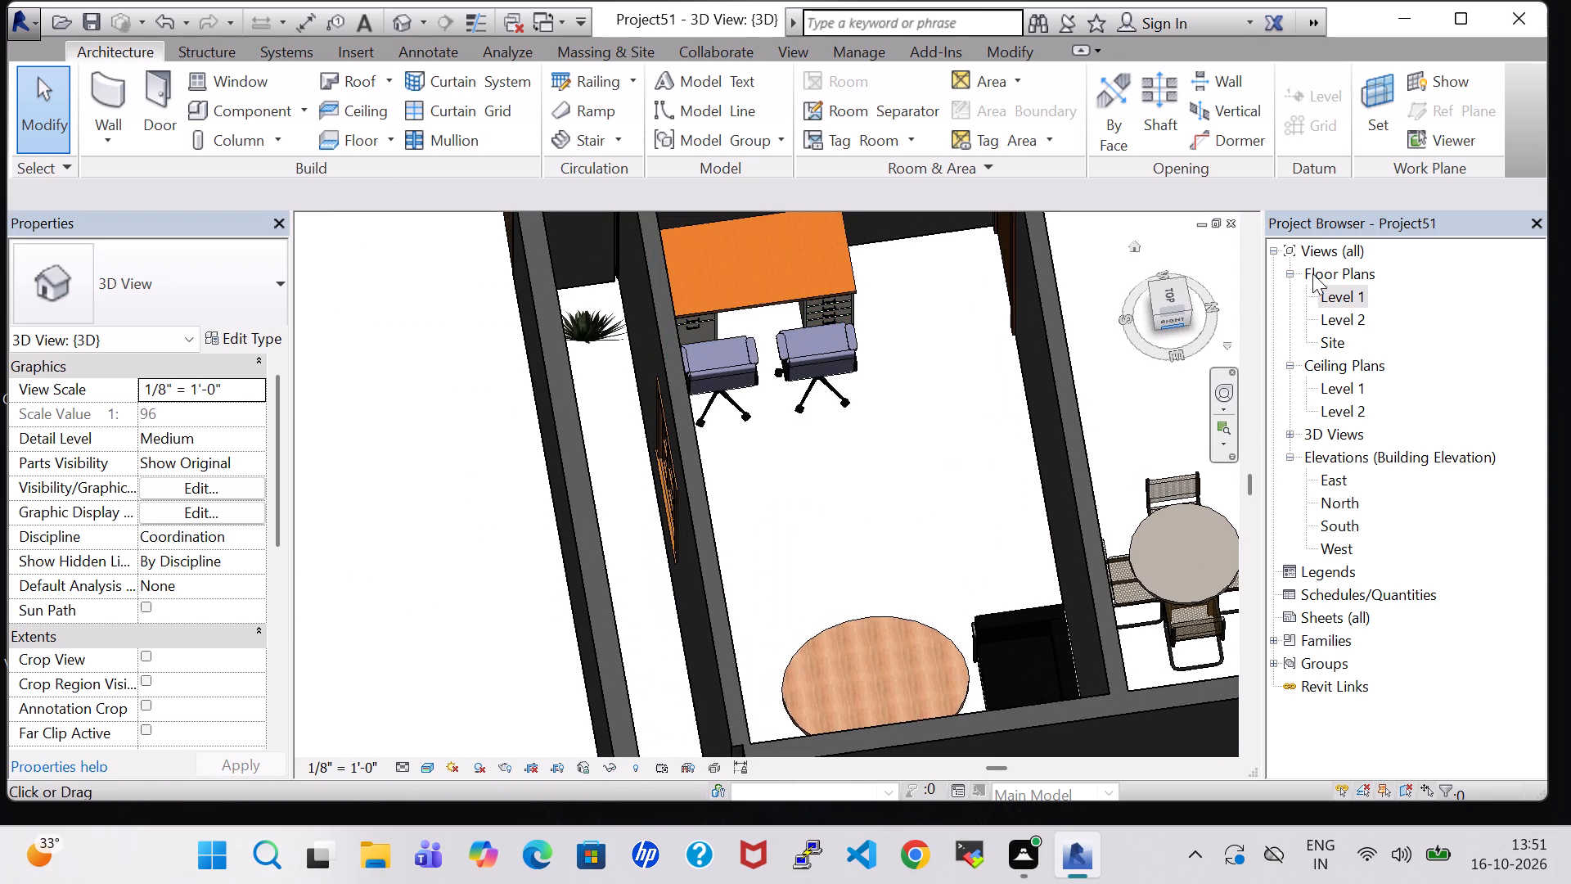
pyautogui.keyDown('shift'); pyautogui.moveTo(843, 503); pyautogui.dragTo(914, 363, button='middle'); pyautogui.keyUp('shift')
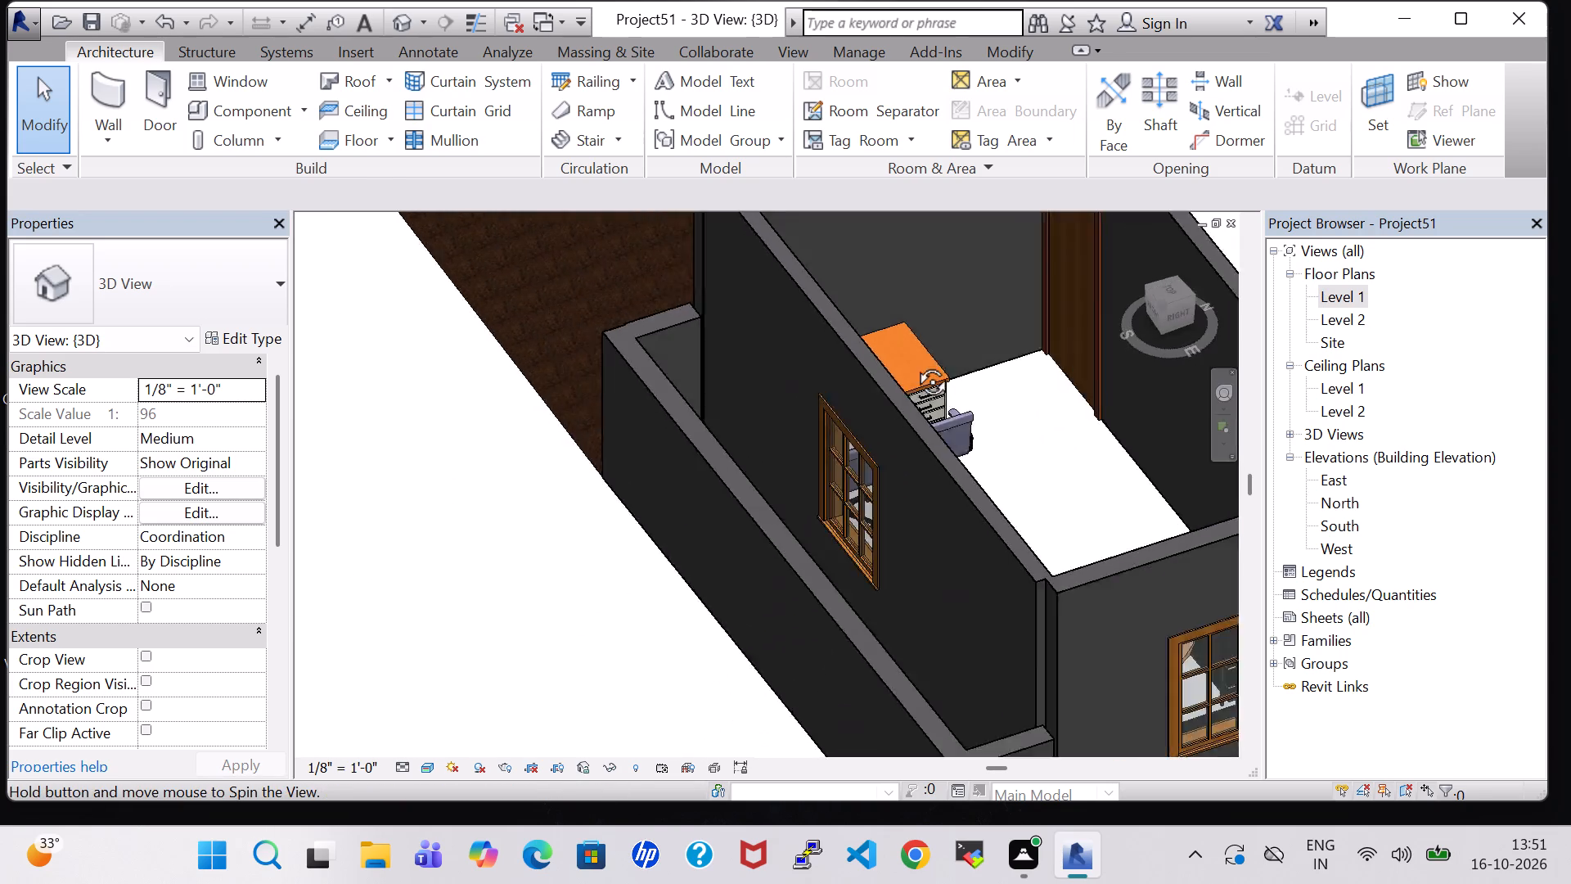
pyautogui.keyDown('shift'); pyautogui.moveTo(914, 363); pyautogui.dragTo(975, 350, button='middle'); pyautogui.keyUp('shift')
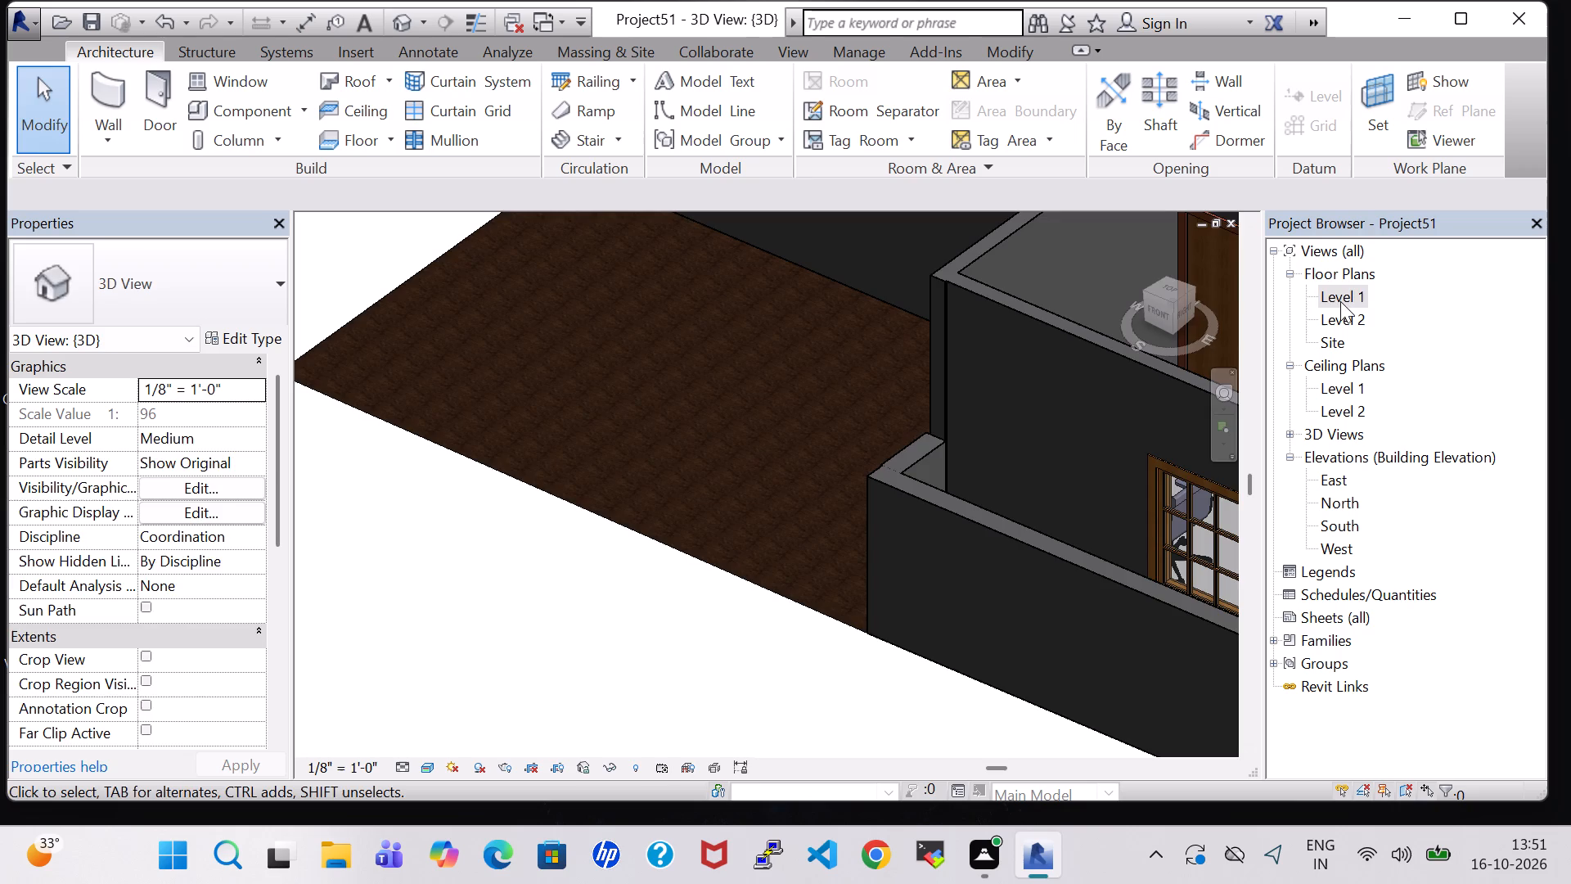
pyautogui.doubleClick(1340, 301)
pyautogui.moveTo(1047, 680); pyautogui.dragTo(1047, 516, button='middle')
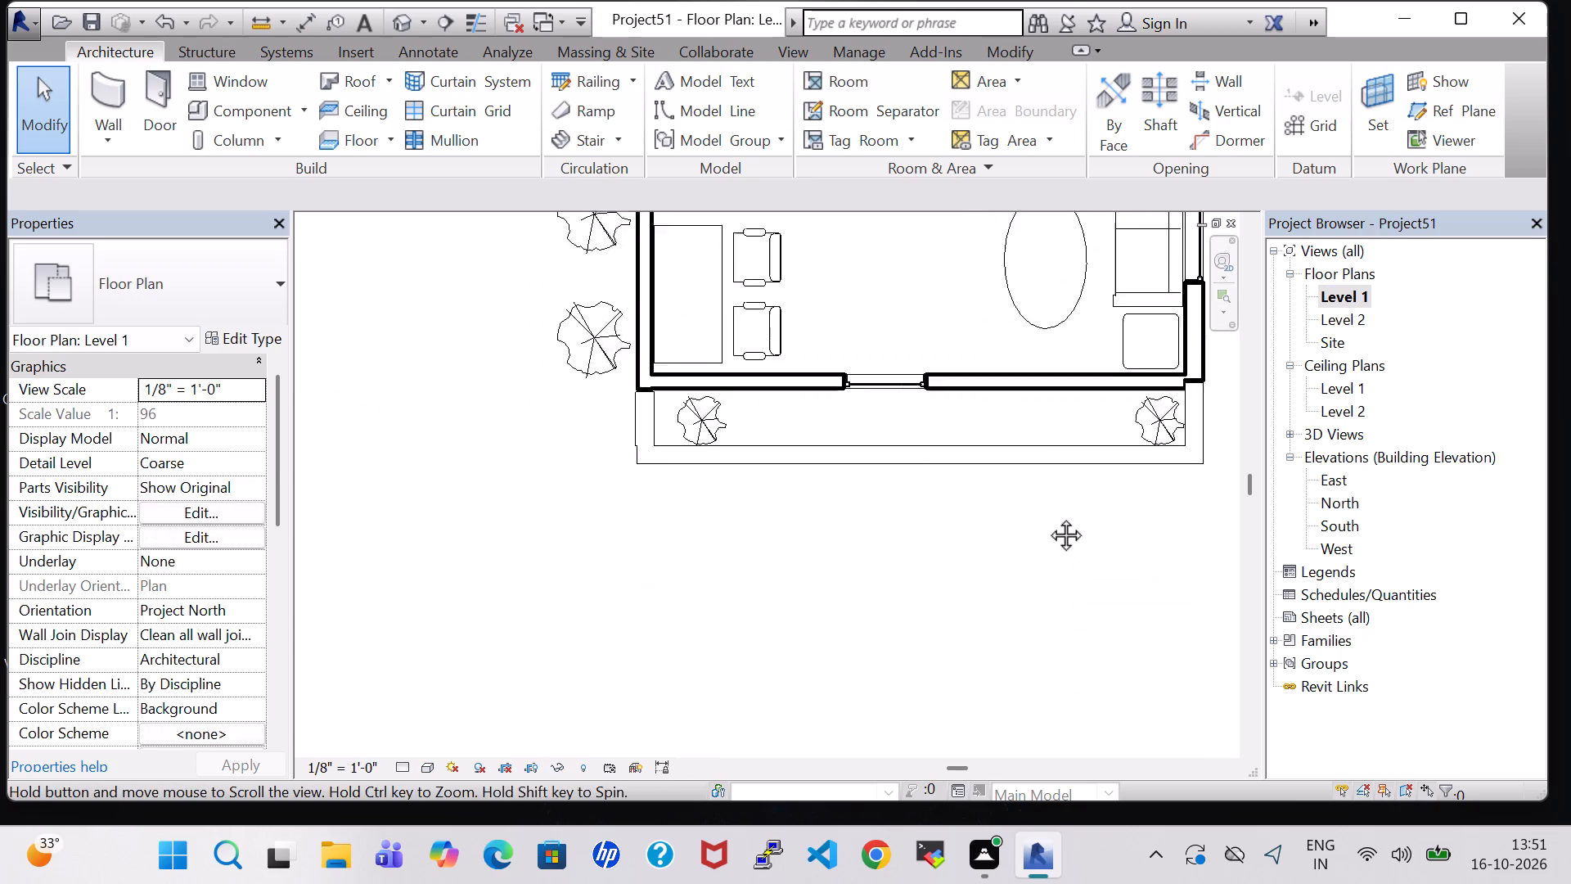
pyautogui.moveTo(1047, 516); pyautogui.dragTo(1051, 503, button='middle')
pyautogui.scroll(-2, 1051, 503)
pyautogui.moveTo(969, 498); pyautogui.dragTo(1004, 610, button='middle')
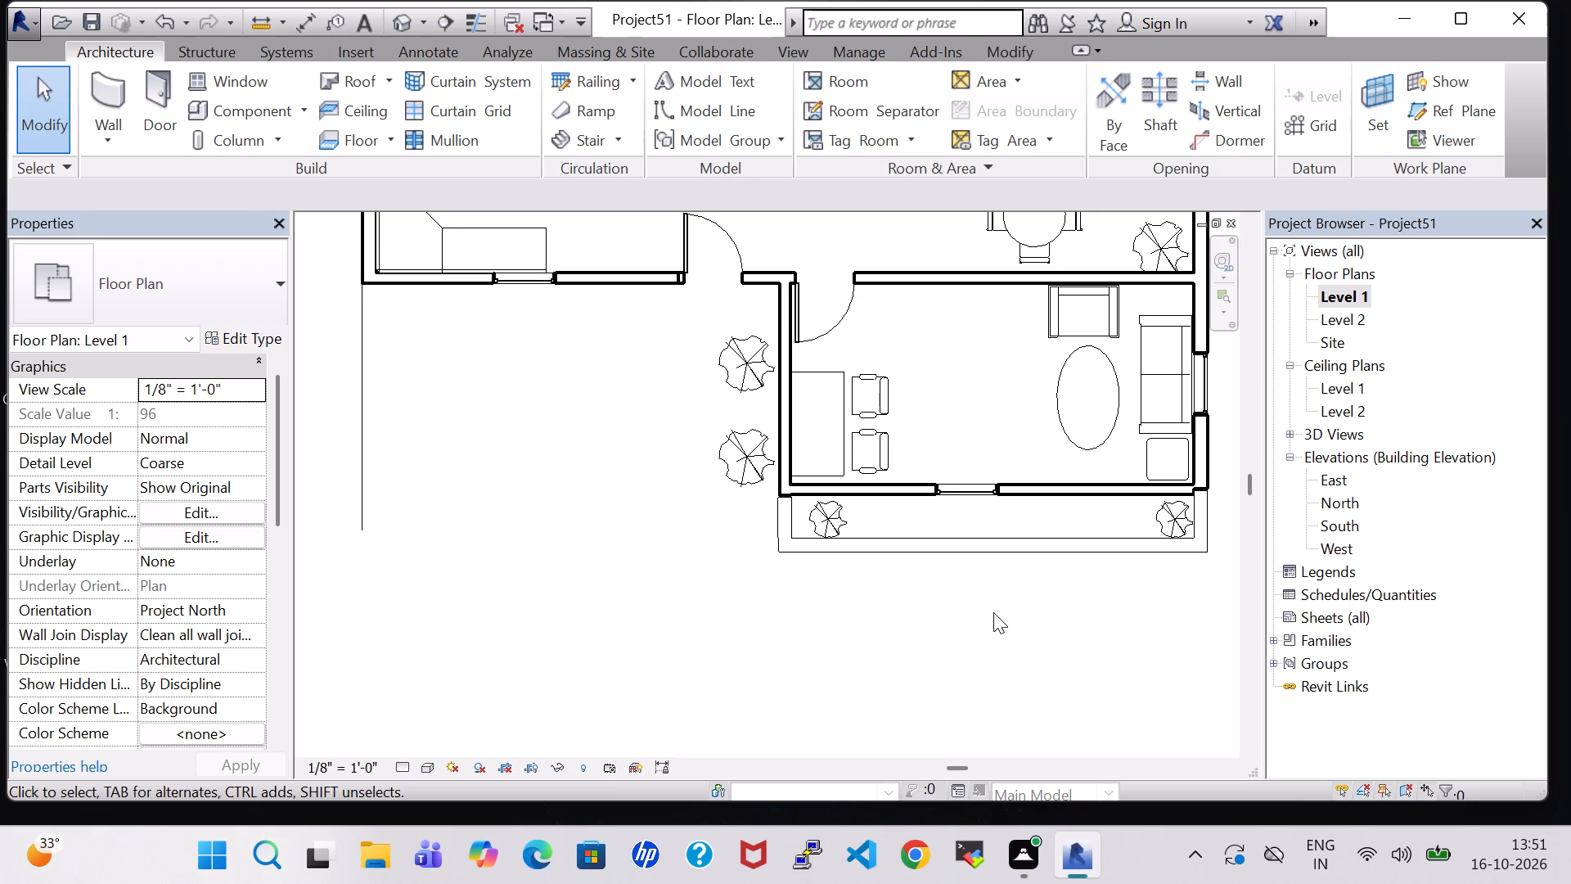
pyautogui.click(403, 16)
pyautogui.keyDown('shift'); pyautogui.moveTo(578, 579); pyautogui.dragTo(616, 589, button='middle'); pyautogui.keyUp('shift')
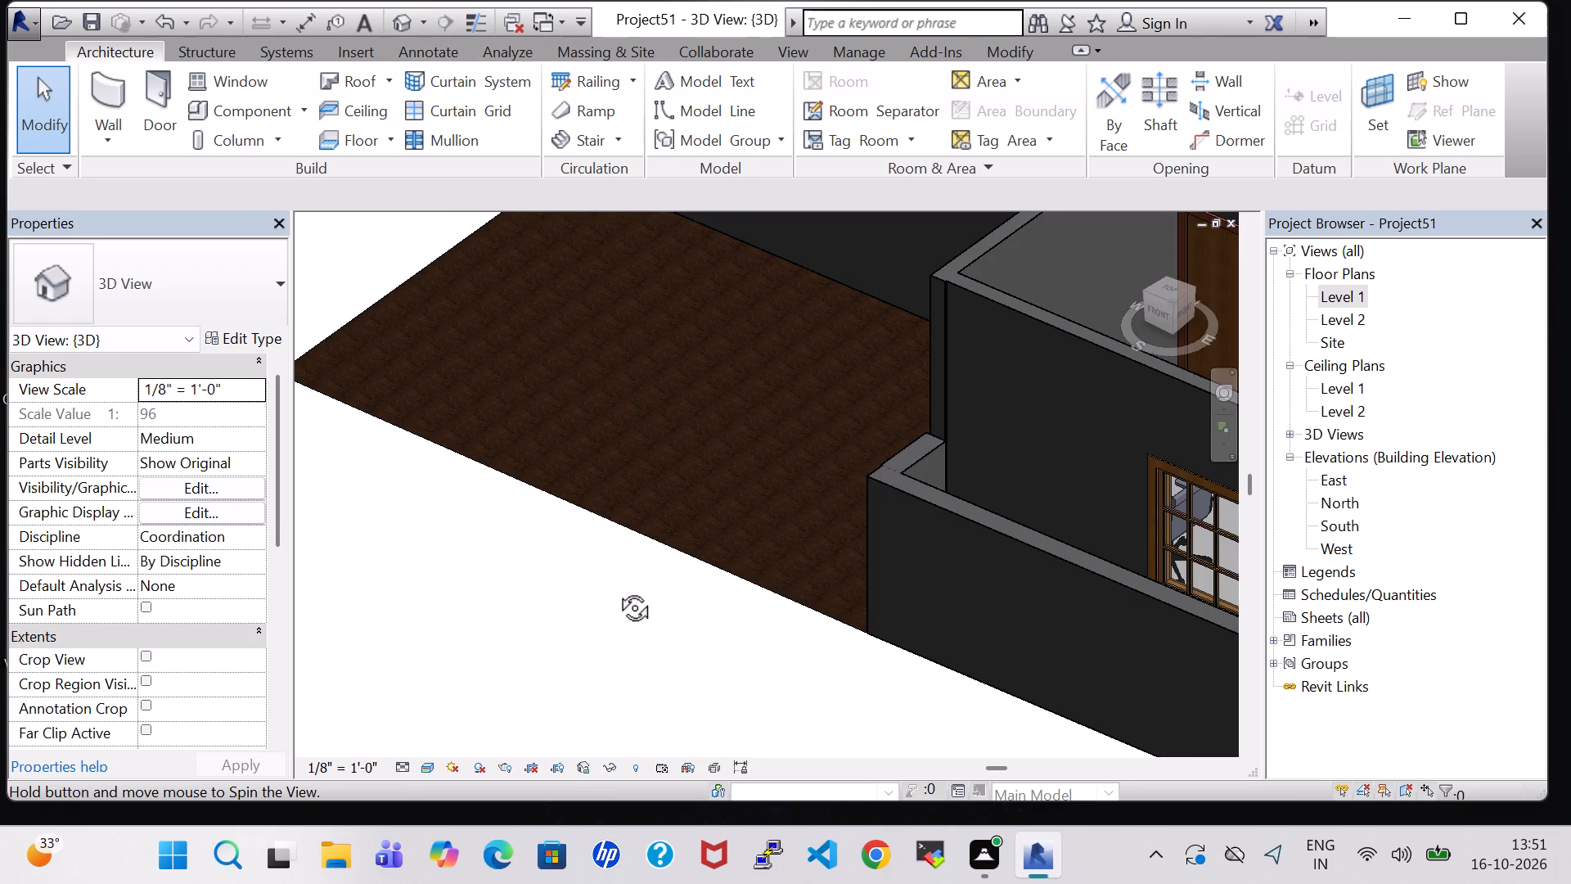
pyautogui.keyDown('shift'); pyautogui.moveTo(616, 589); pyautogui.dragTo(688, 497, button='middle'); pyautogui.keyUp('shift')
pyautogui.keyDown('shift'); pyautogui.moveTo(1220, 630); pyautogui.dragTo(1114, 603, button='middle'); pyautogui.keyUp('shift')
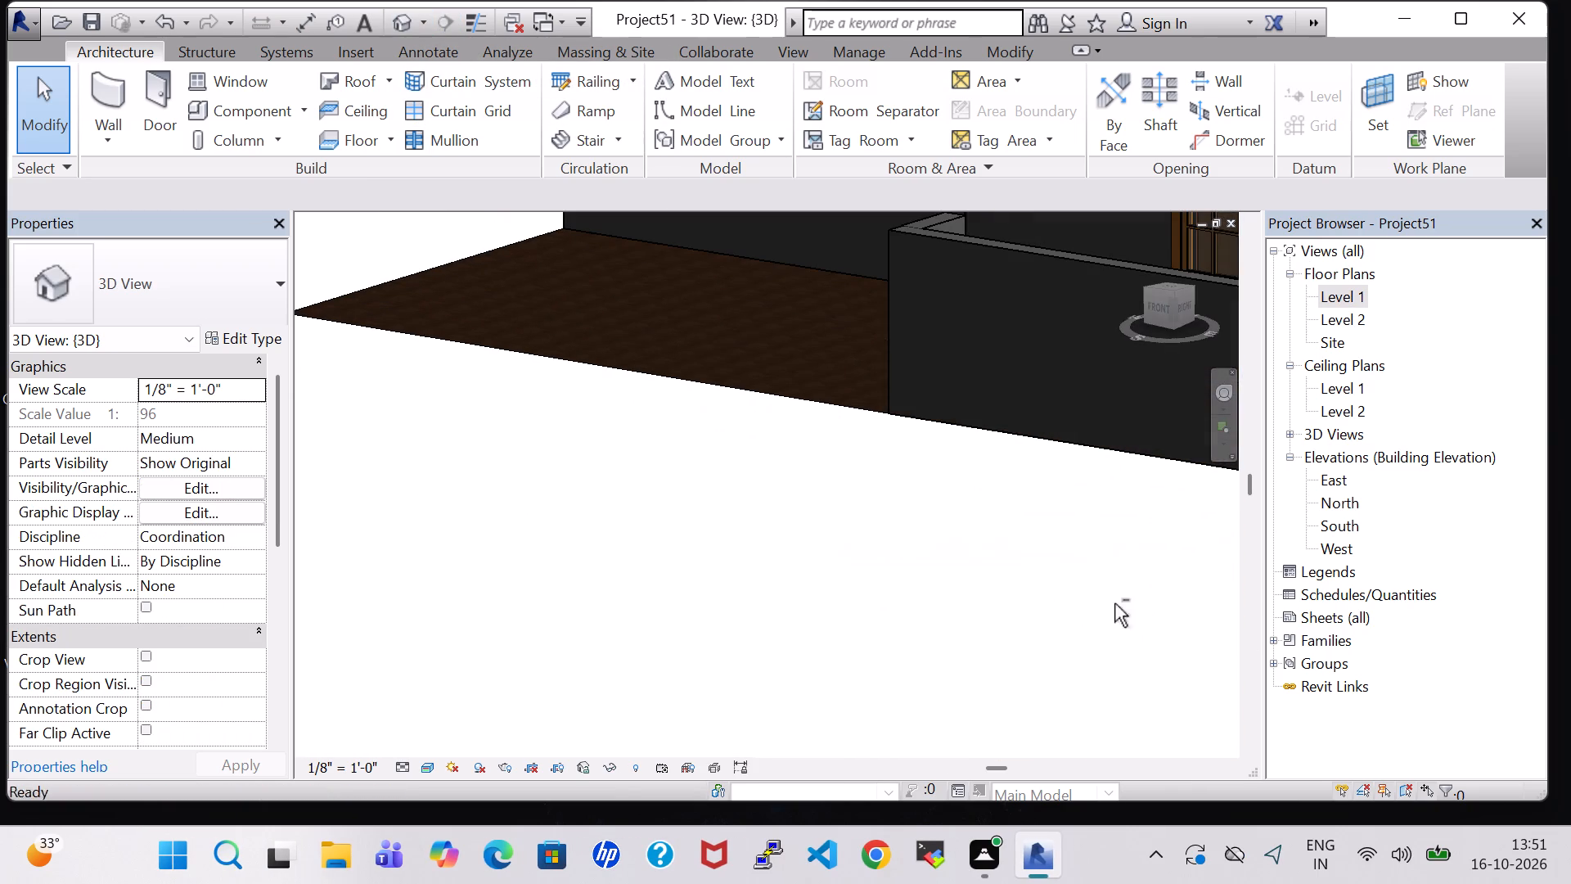
pyautogui.click(959, 250)
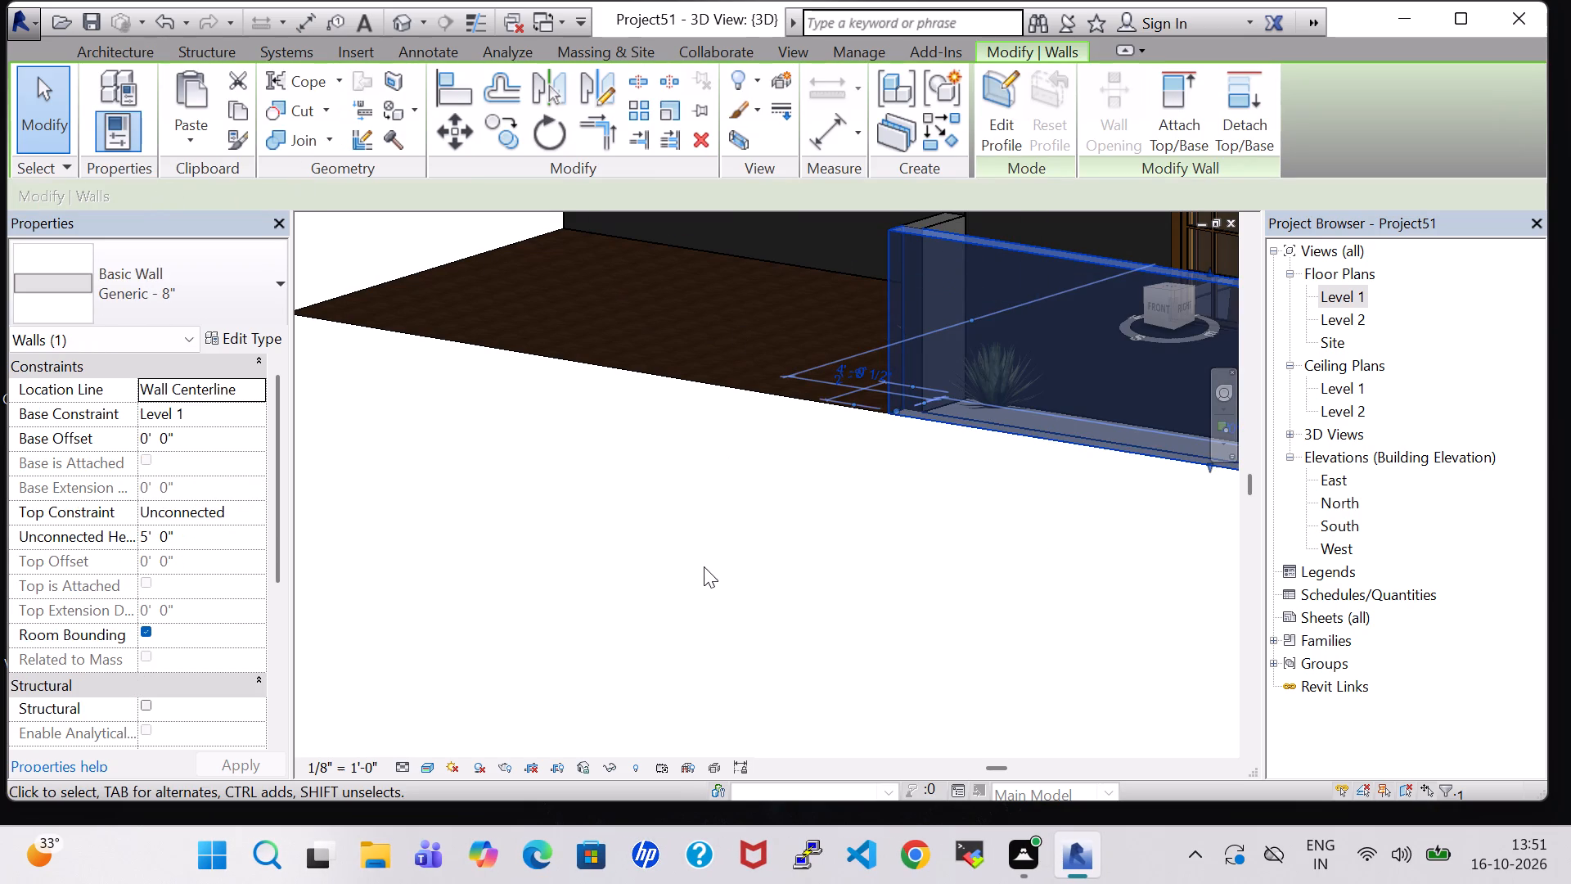
pyautogui.moveTo(704, 566); pyautogui.dragTo(822, 617, button='middle')
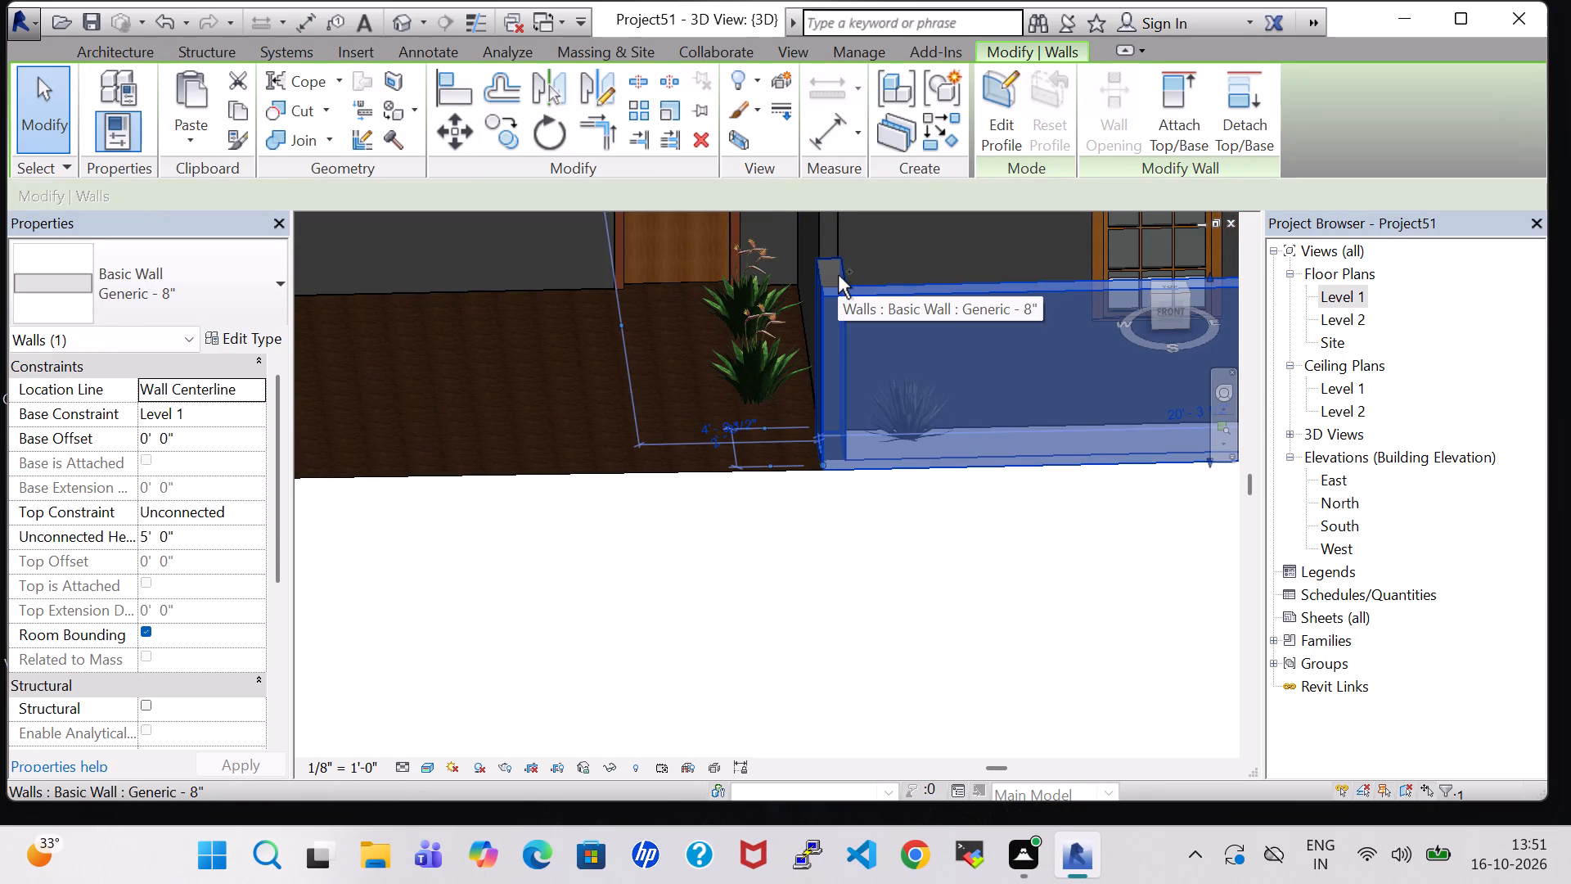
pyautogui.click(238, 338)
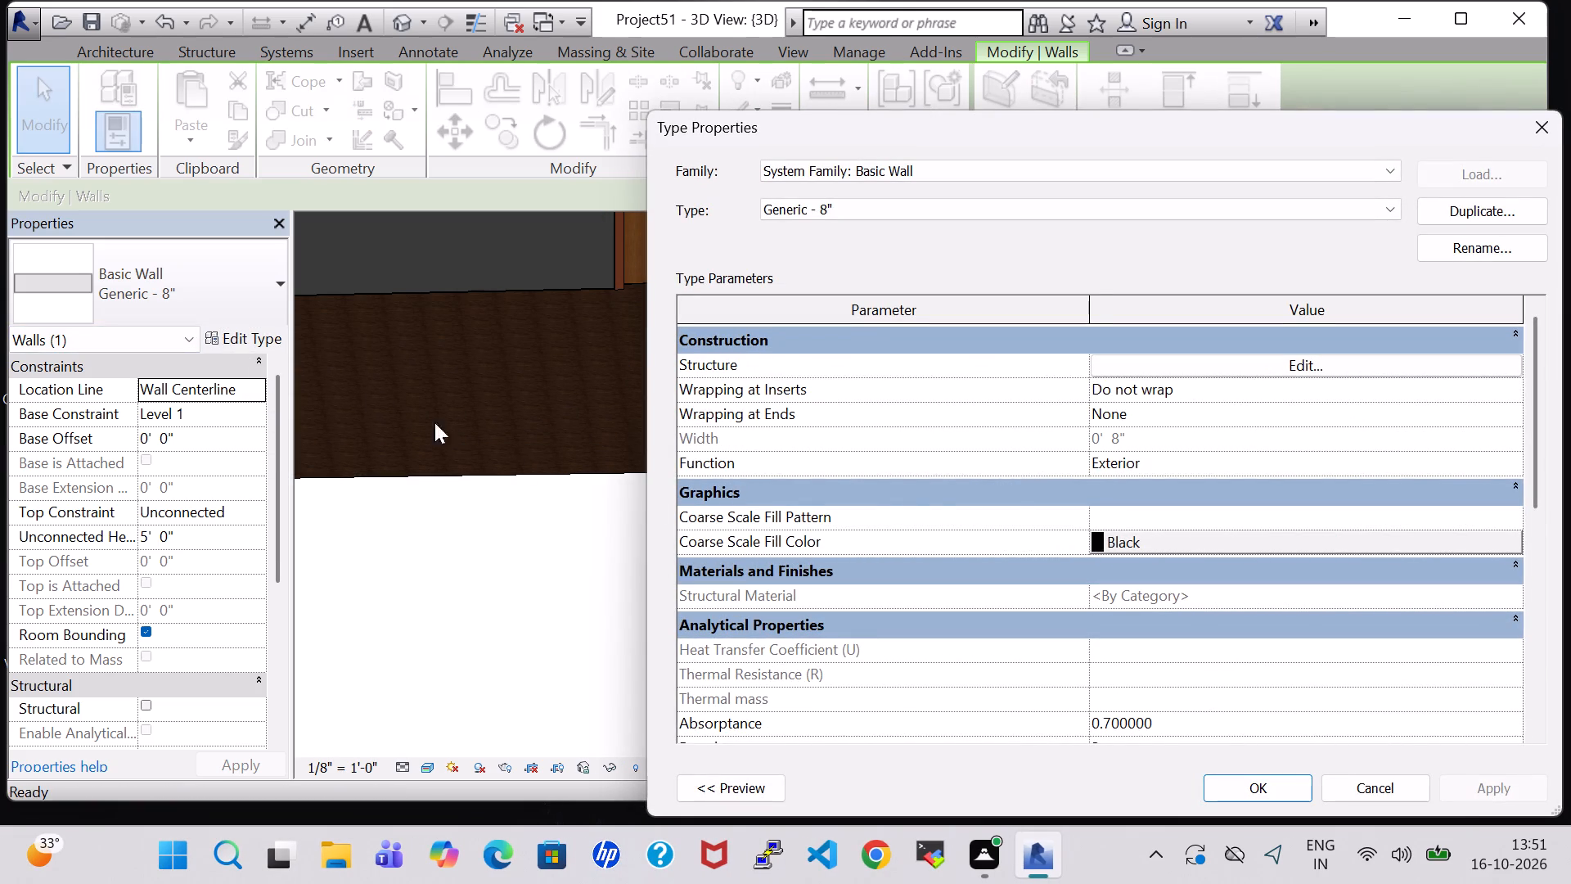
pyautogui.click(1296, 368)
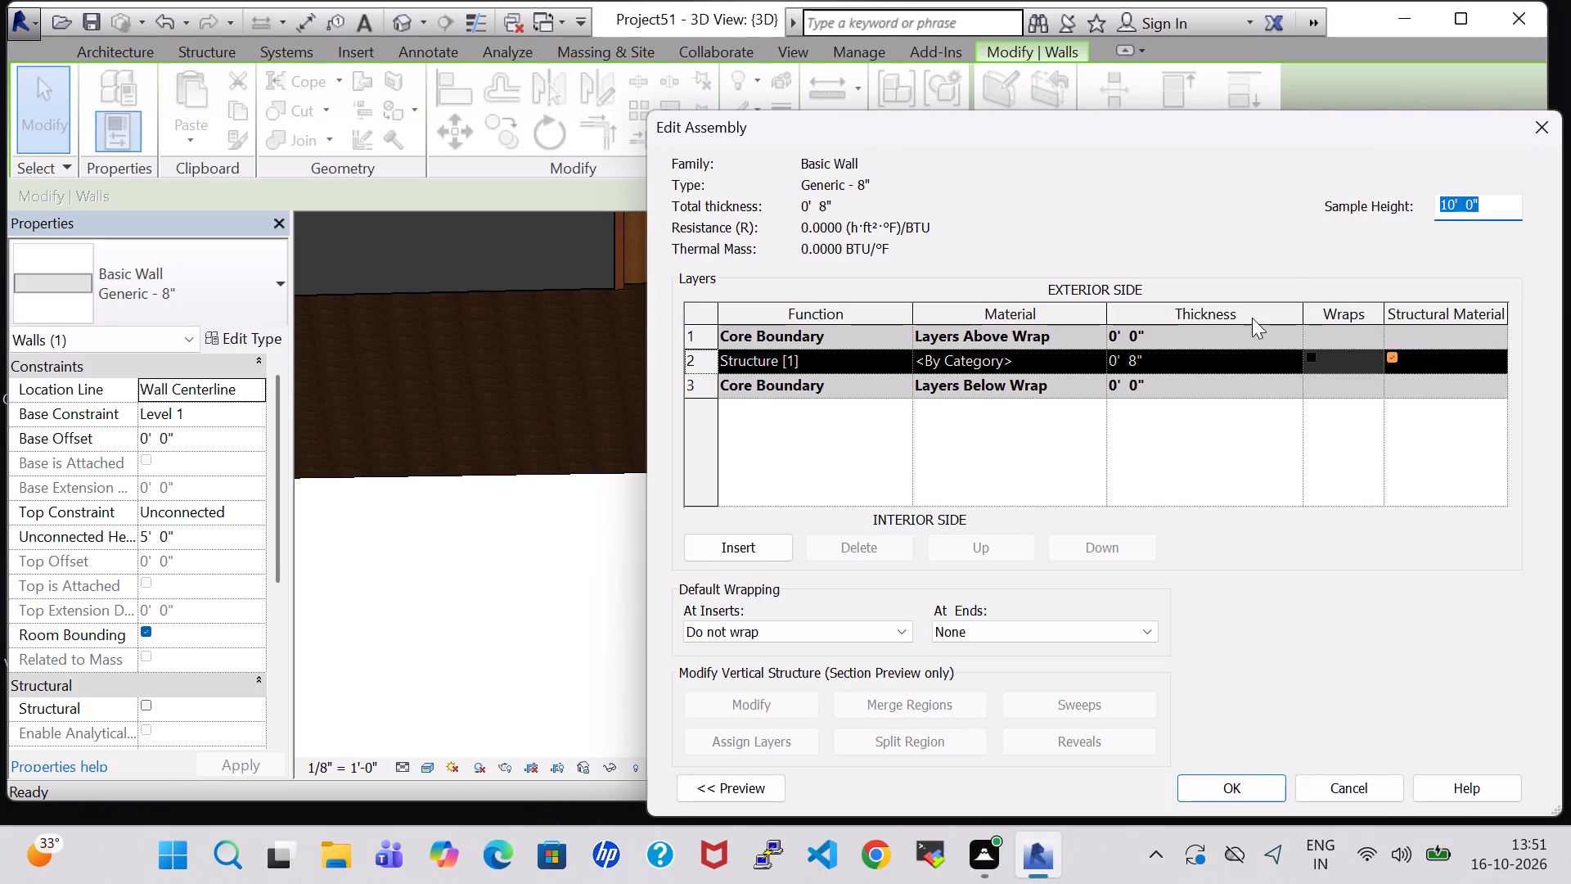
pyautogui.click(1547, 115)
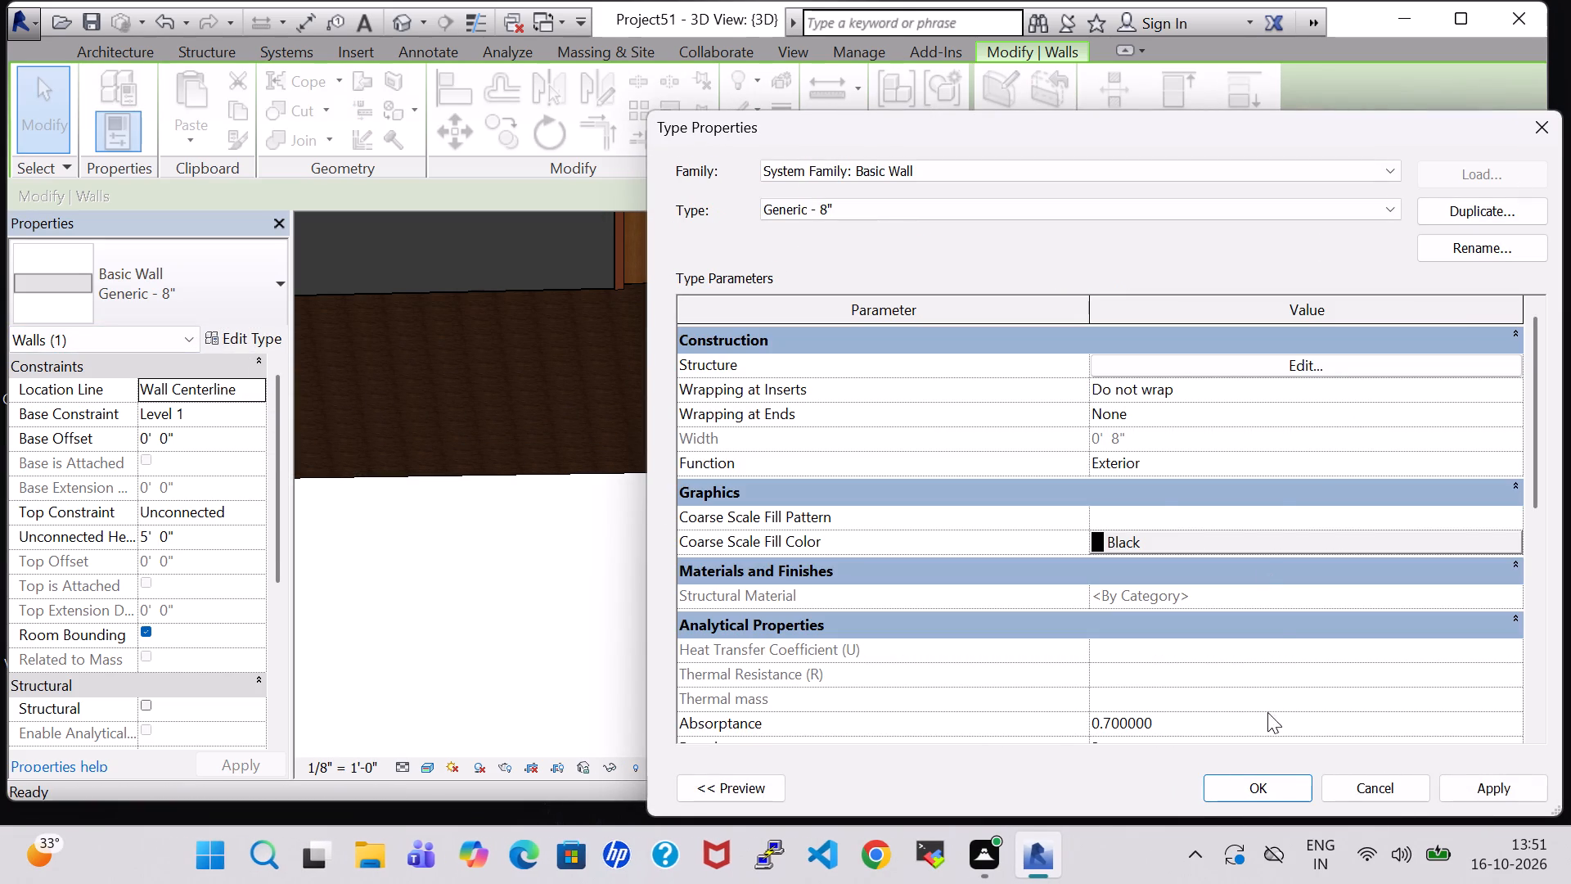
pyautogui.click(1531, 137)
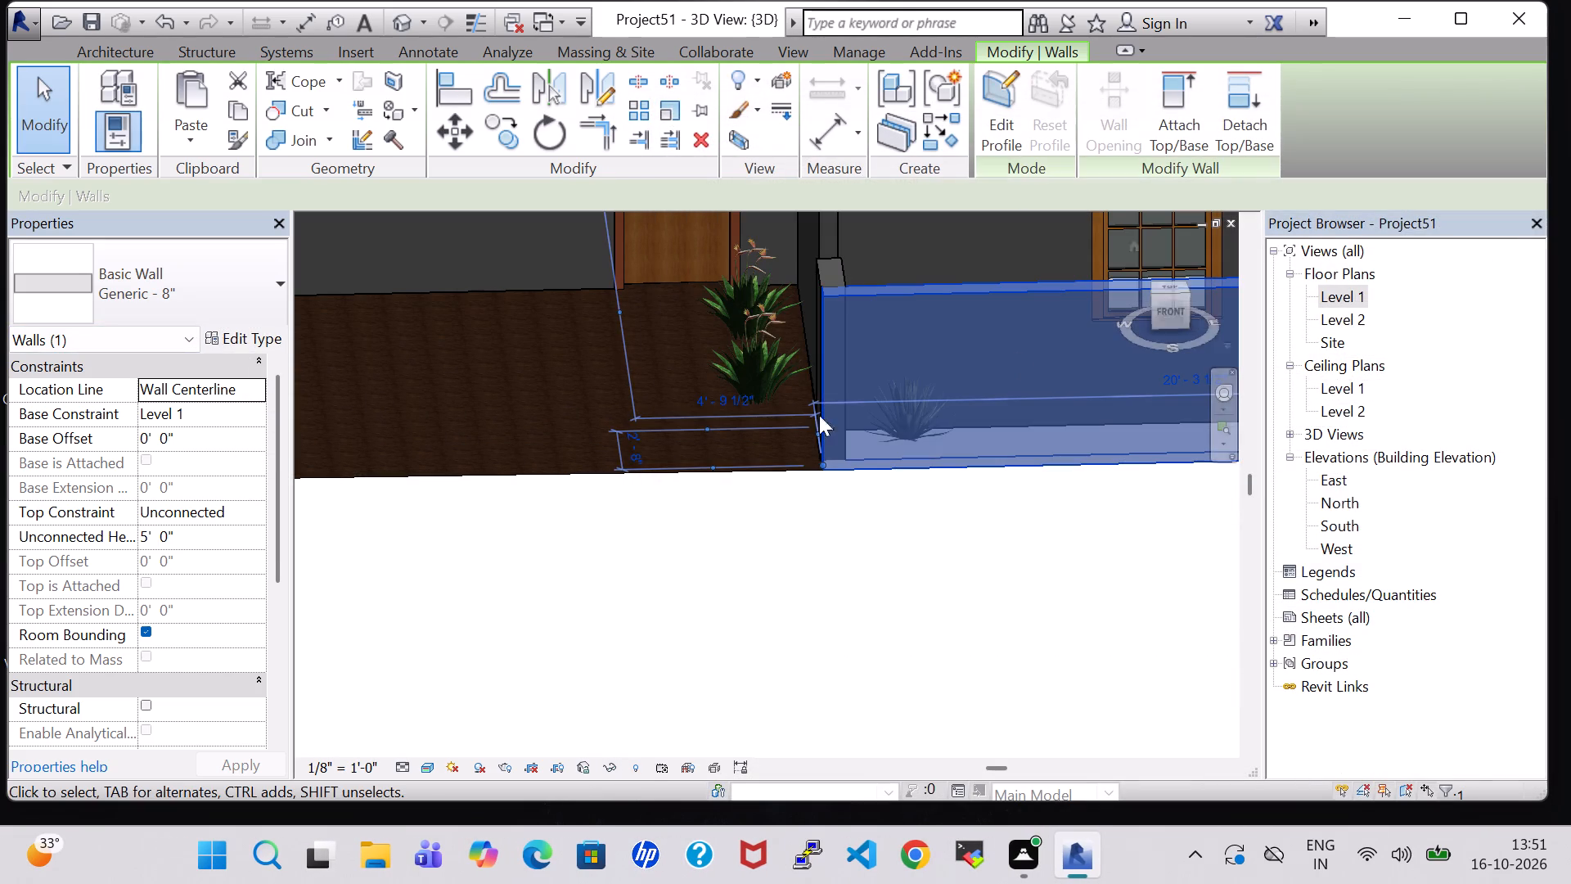
# Set the unconnected height of the low wall along the strip's south edge to 3' 0".
pyautogui.click(150, 537)
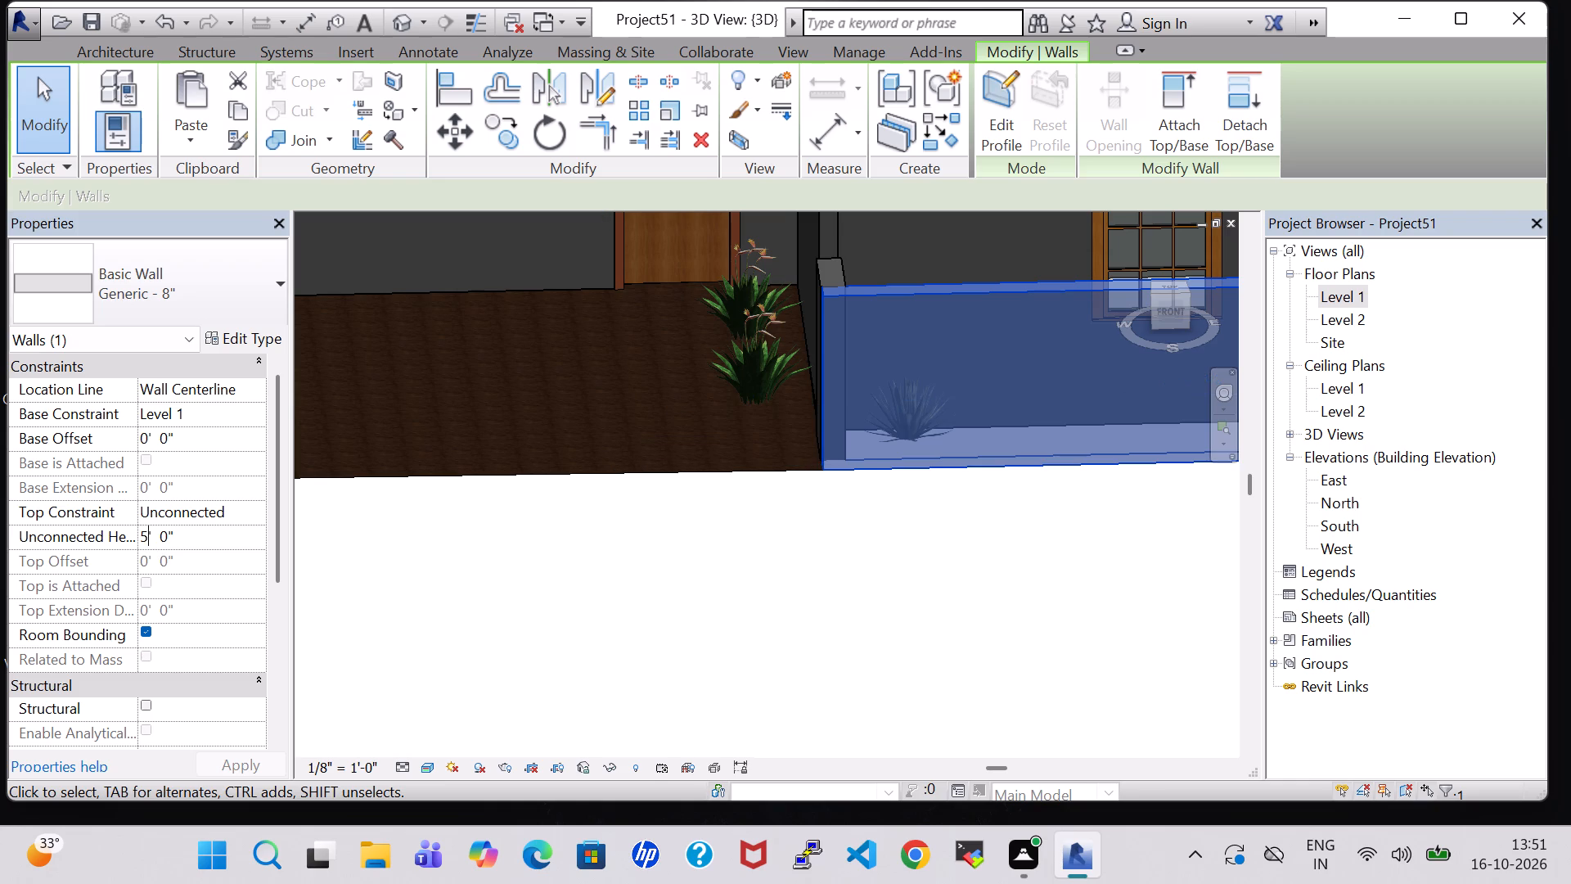
pyautogui.press('BackSpace')
pyautogui.press('3')
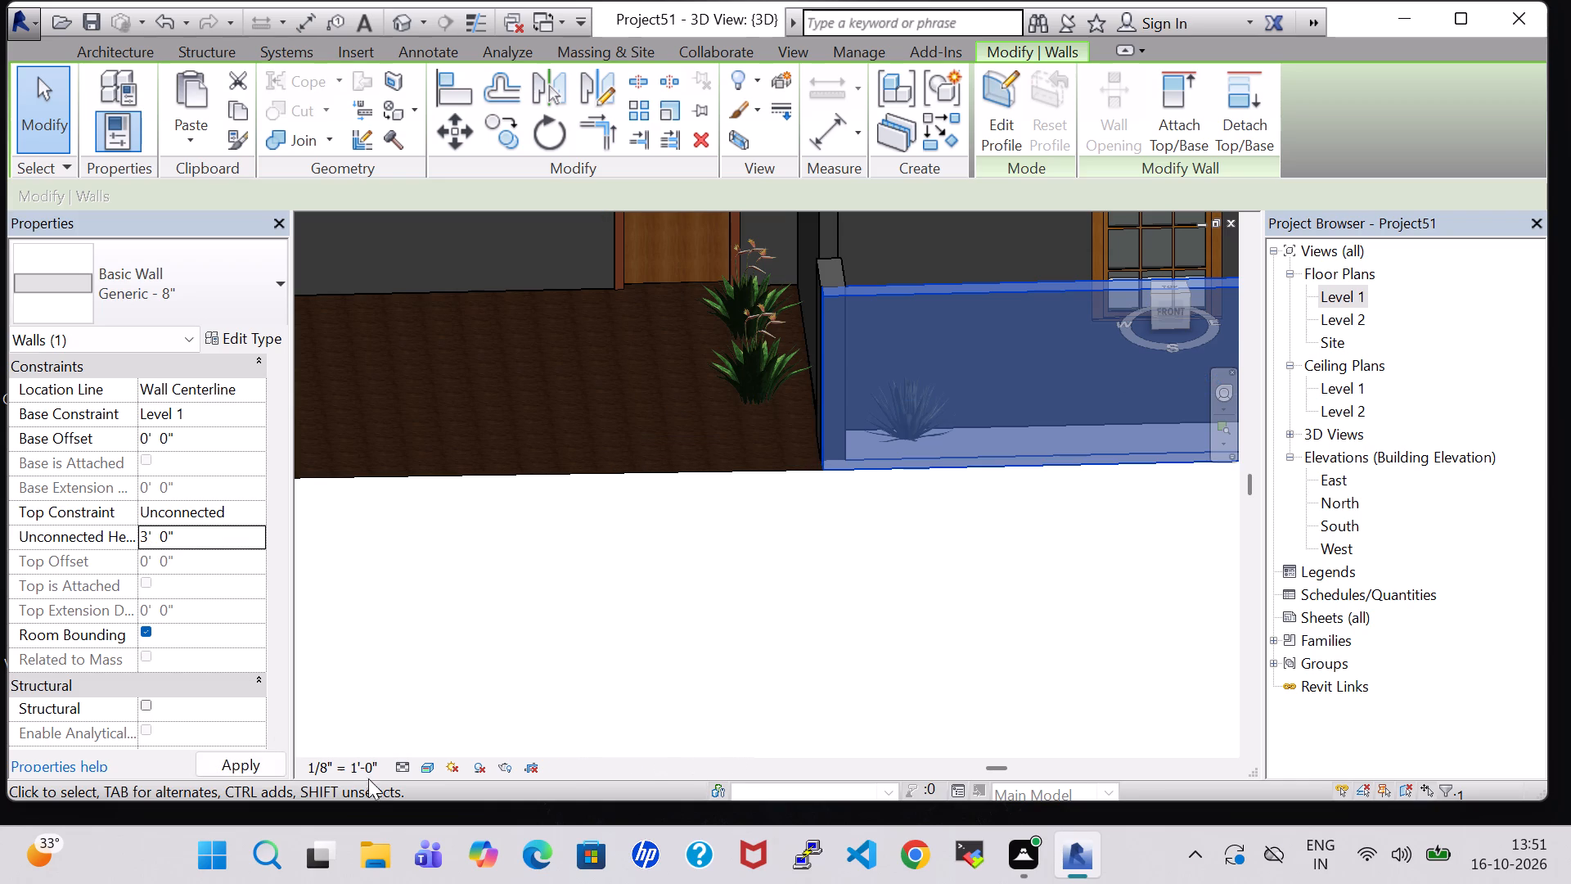
pyautogui.click(256, 756)
pyautogui.click(856, 672)
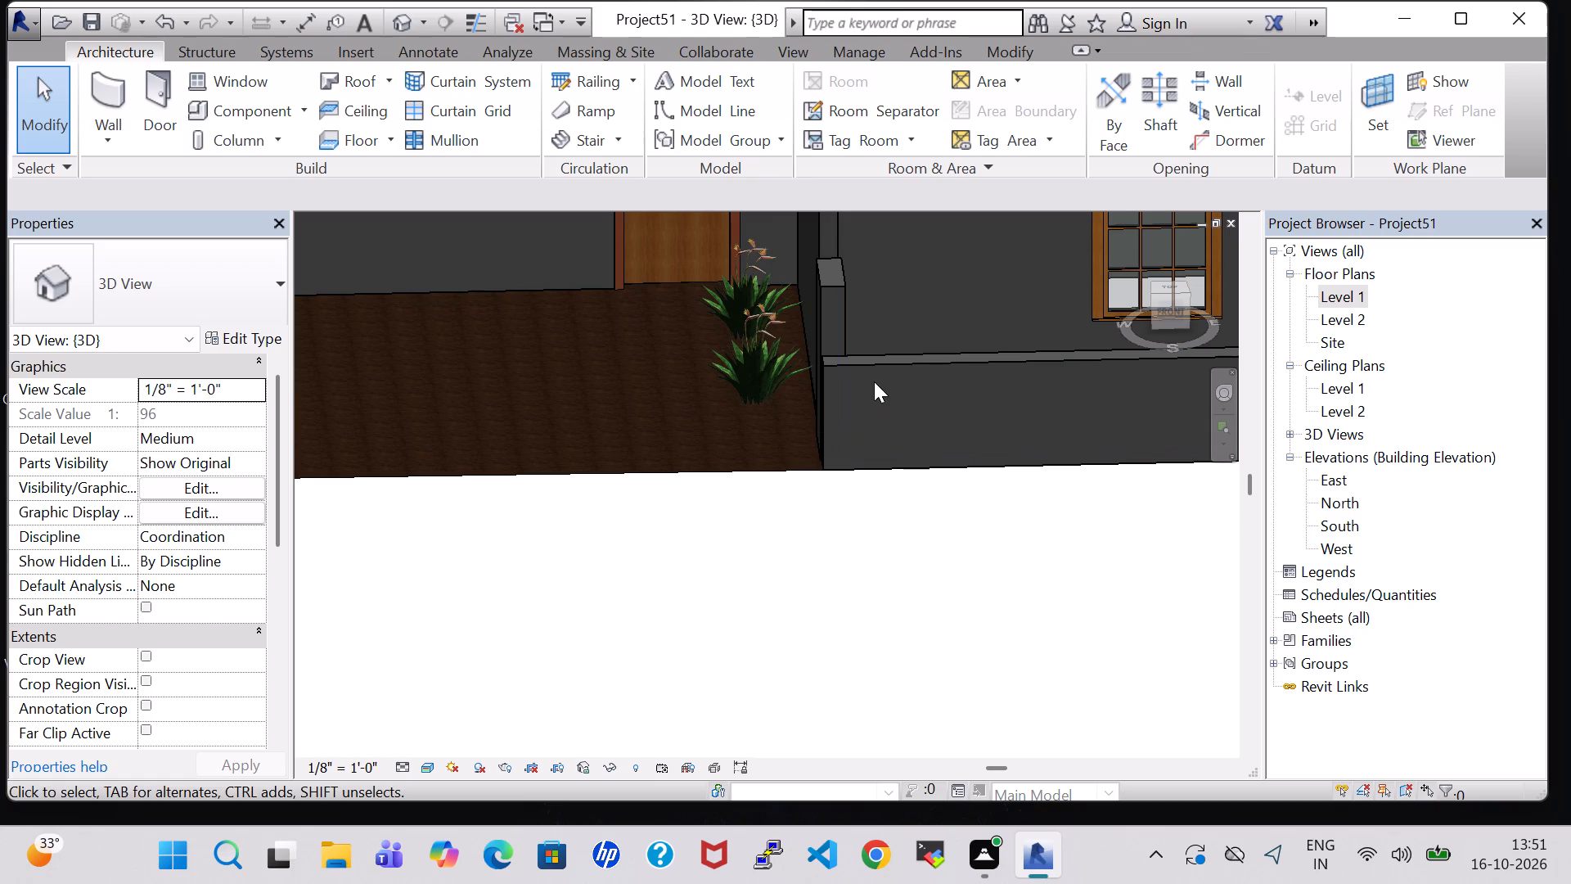
# Set the unconnected height of the short wall at the strip's west end to 2' 0".
pyautogui.click(834, 313)
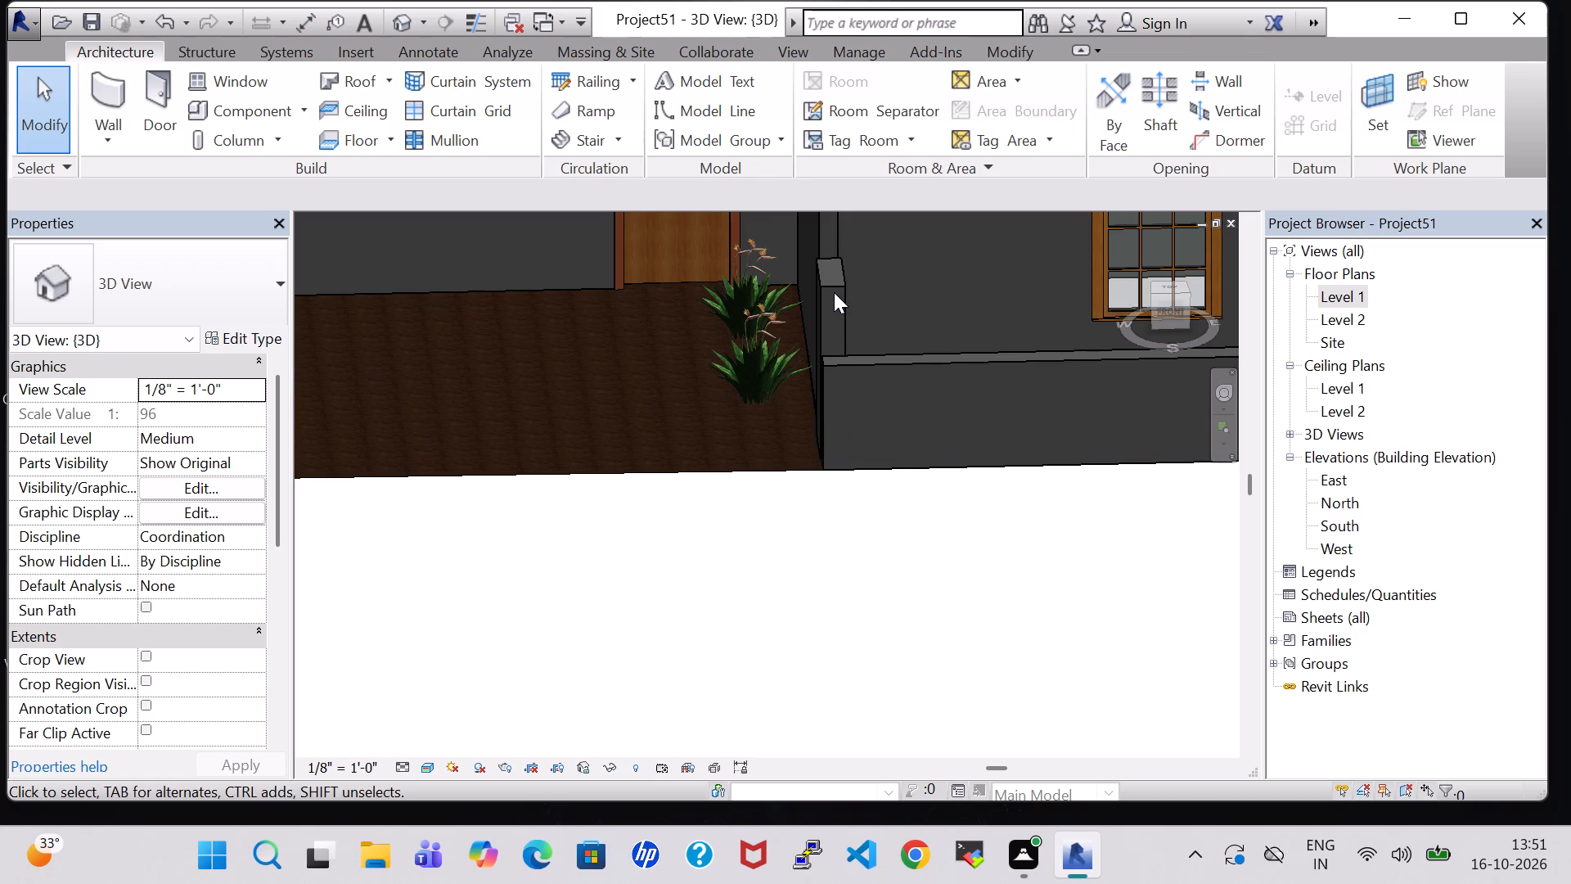
pyautogui.click(834, 288)
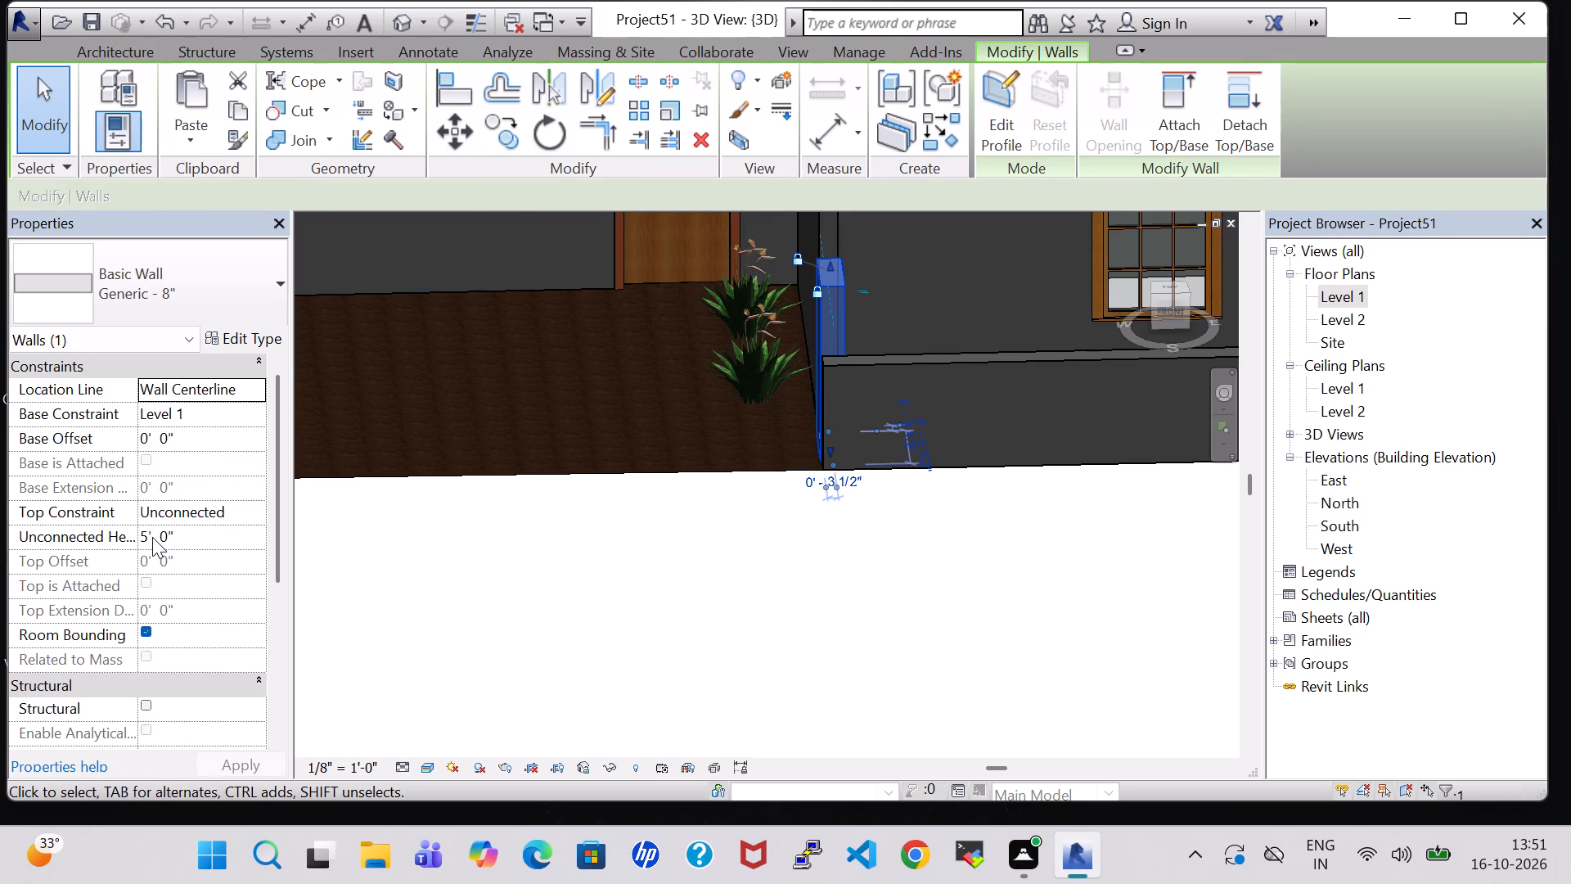
pyautogui.click(149, 534)
pyautogui.click(149, 534)
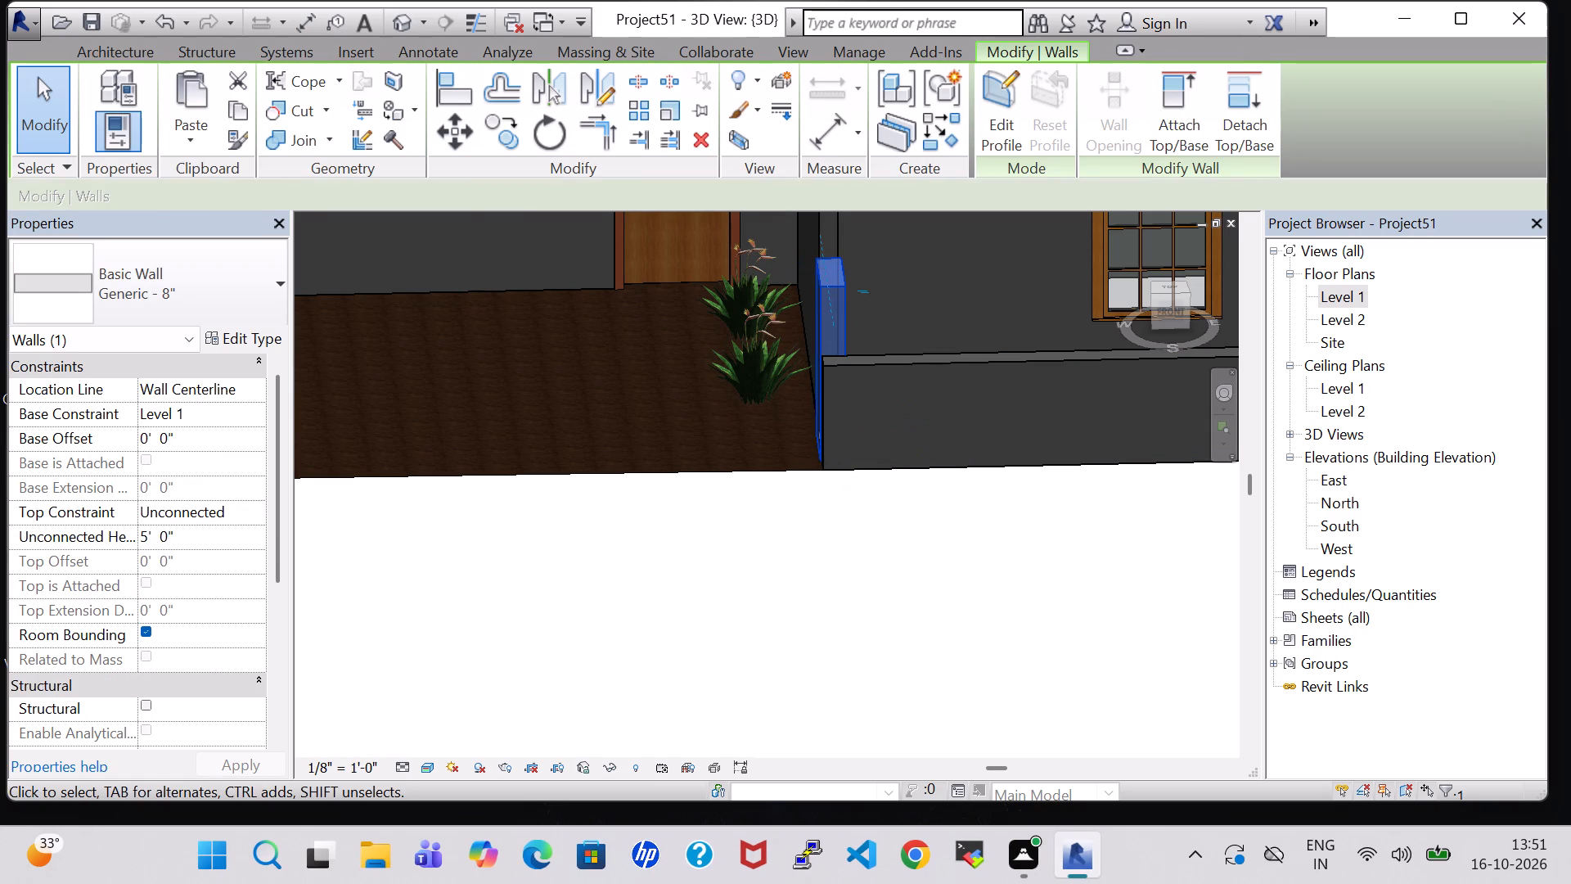
pyautogui.press('BackSpace')
pyautogui.press('2')
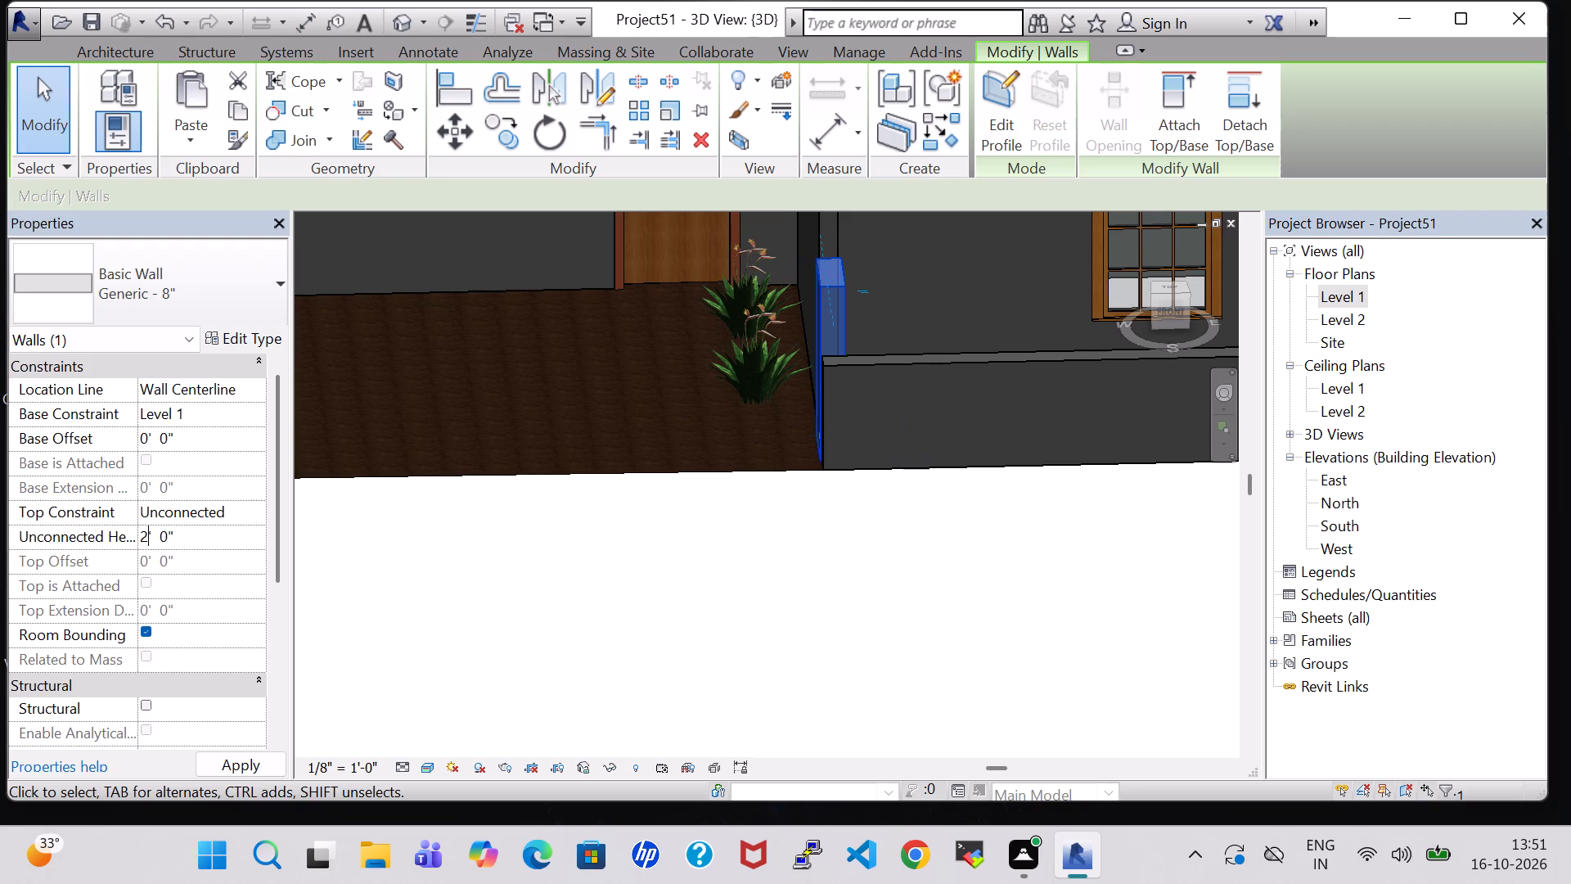
pyautogui.click(250, 759)
pyautogui.click(816, 717)
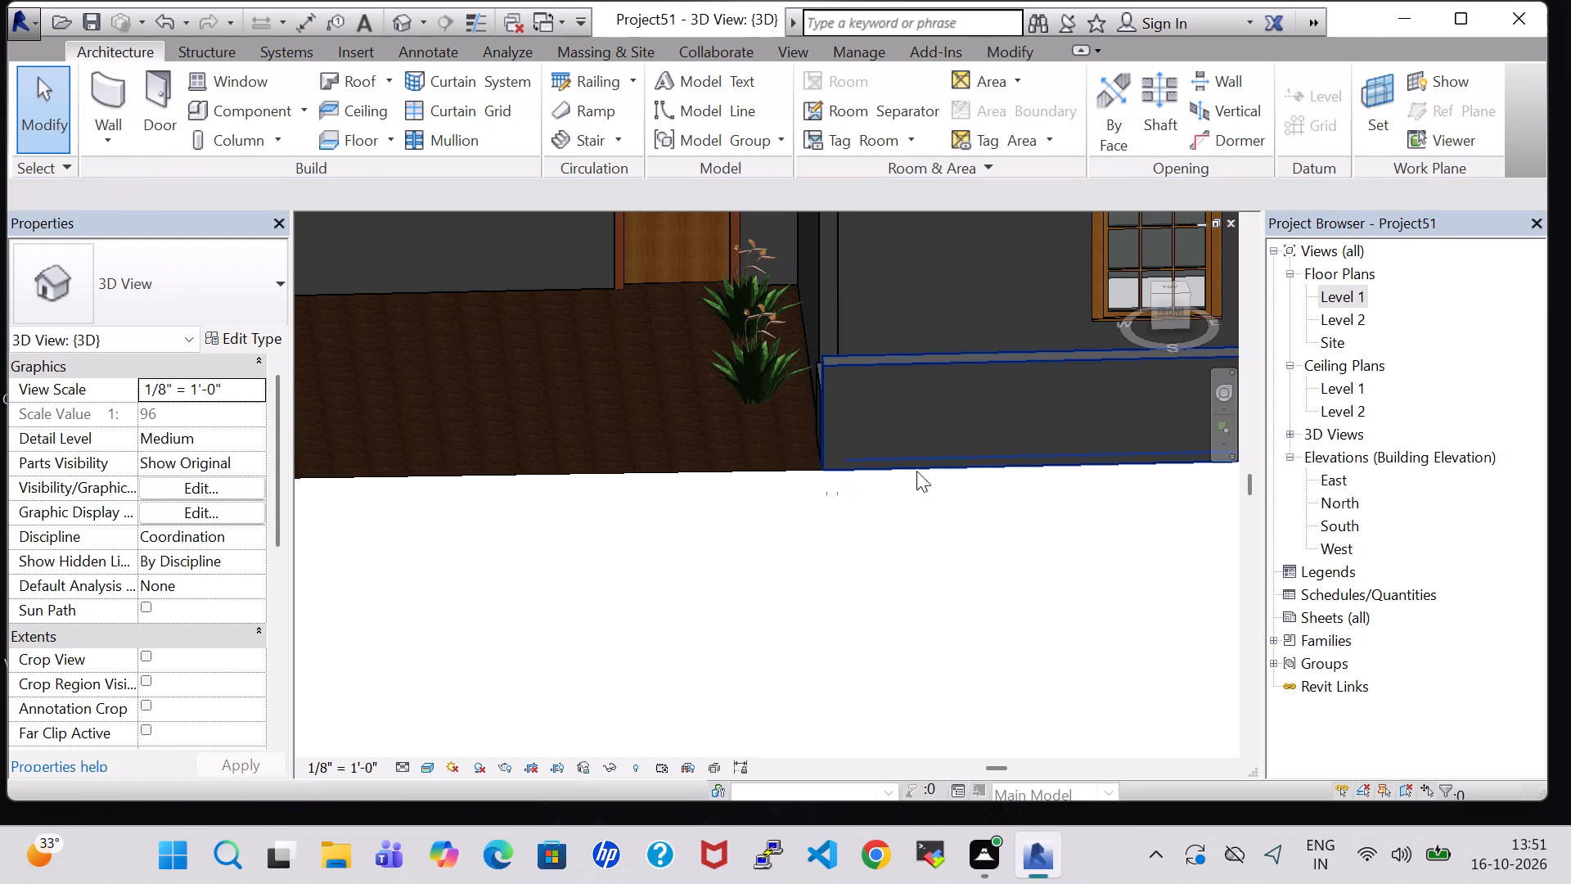
# Set the unconnected height of the low wall along the planting strip's south edge to 2' 0".
pyautogui.click(908, 375)
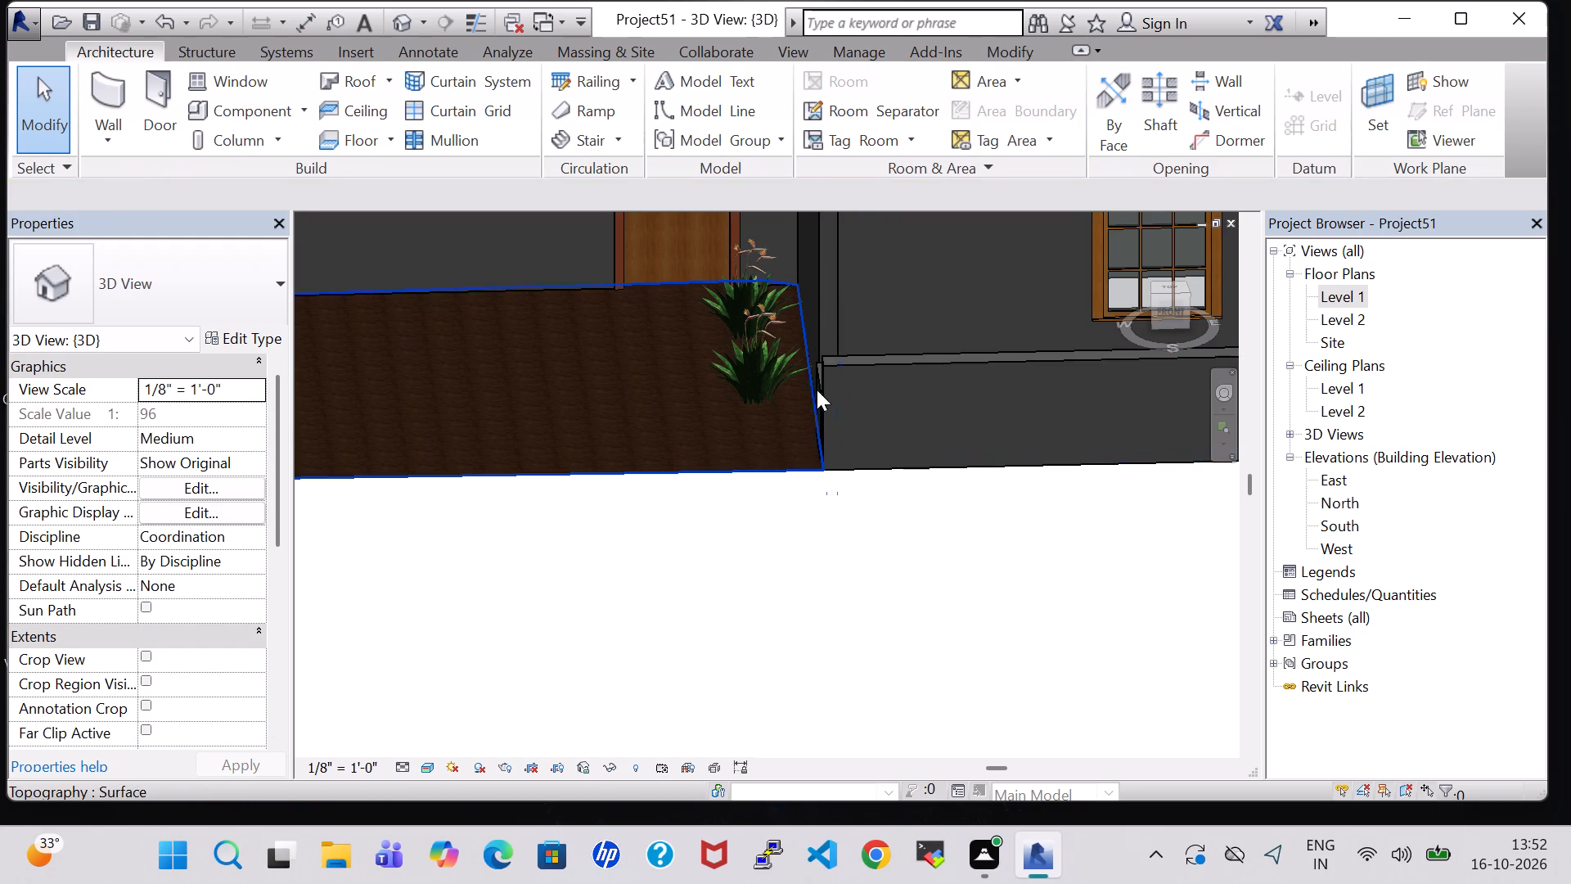
pyautogui.keyDown('shift'); pyautogui.moveTo(847, 589); pyautogui.dragTo(860, 679, button='middle'); pyautogui.keyUp('shift')
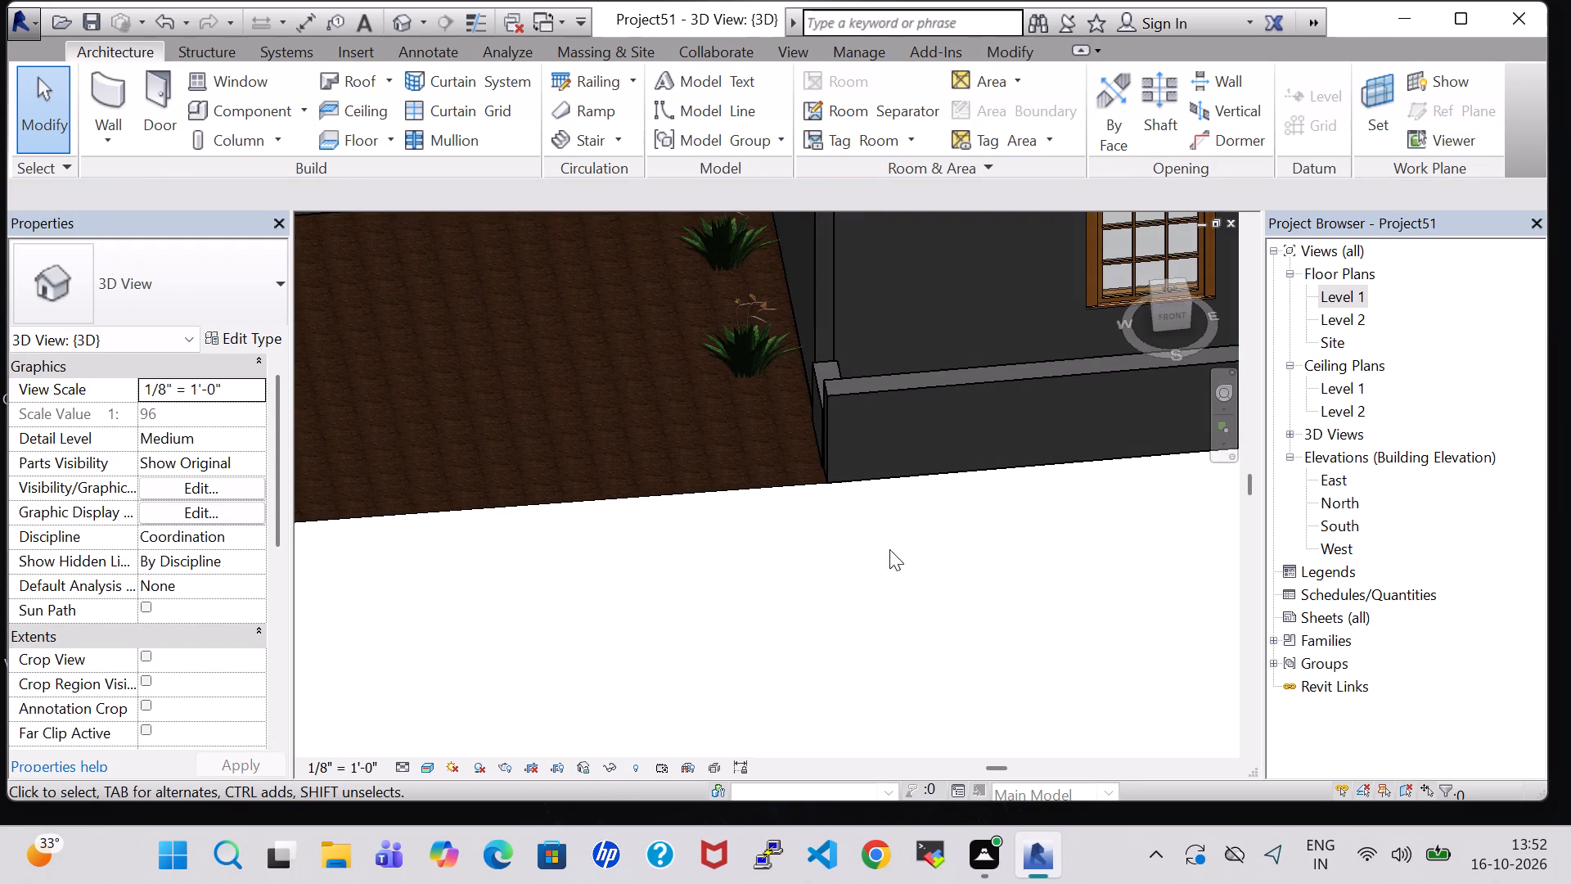
pyautogui.click(922, 377)
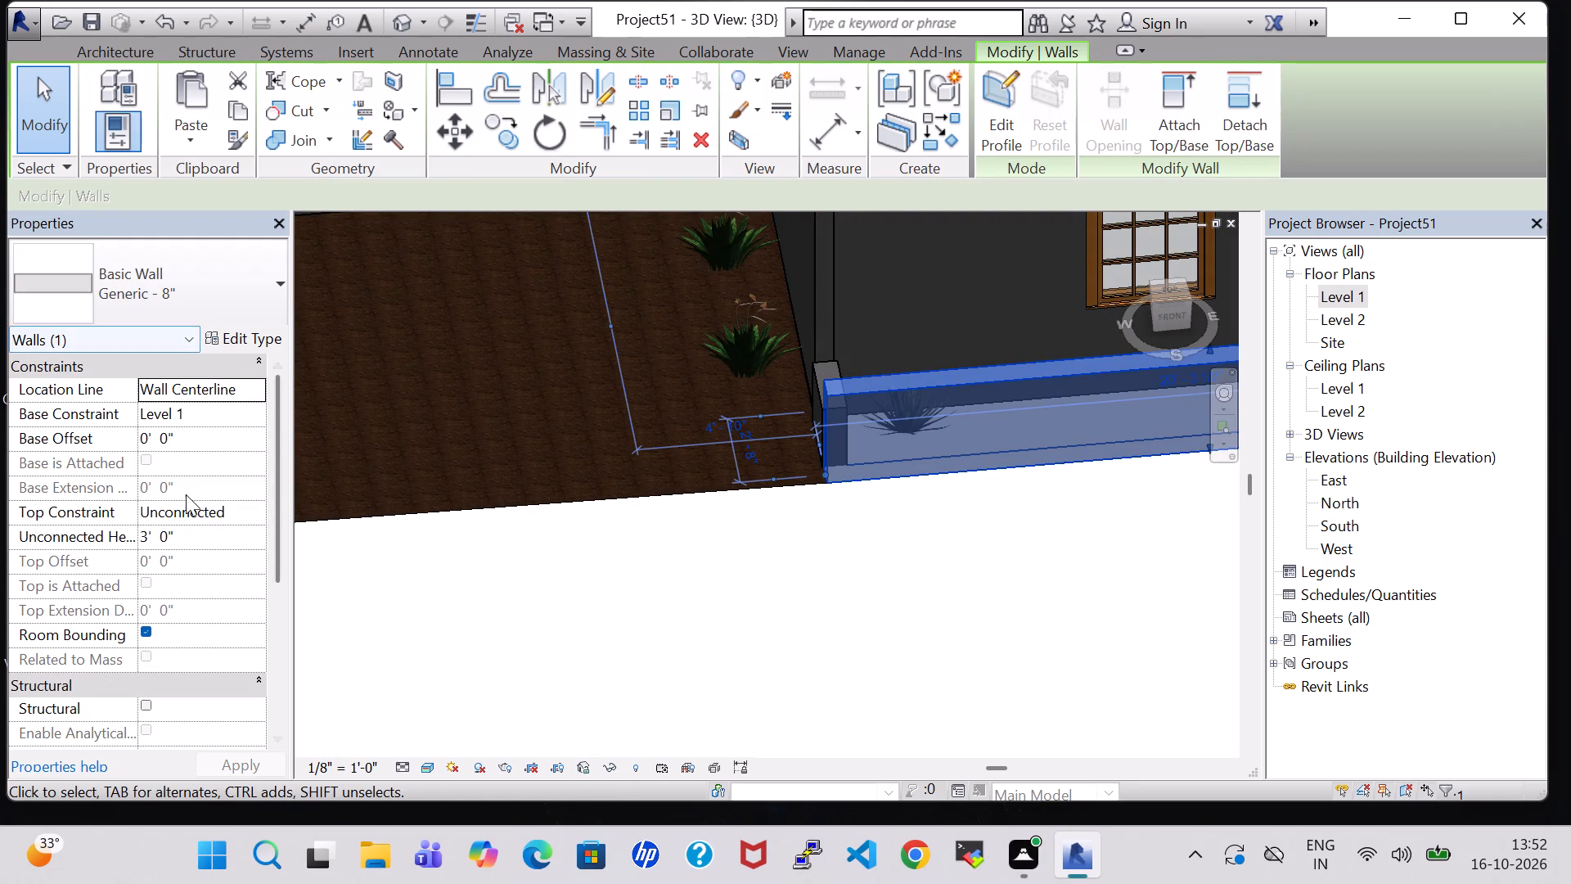
pyautogui.click(152, 534)
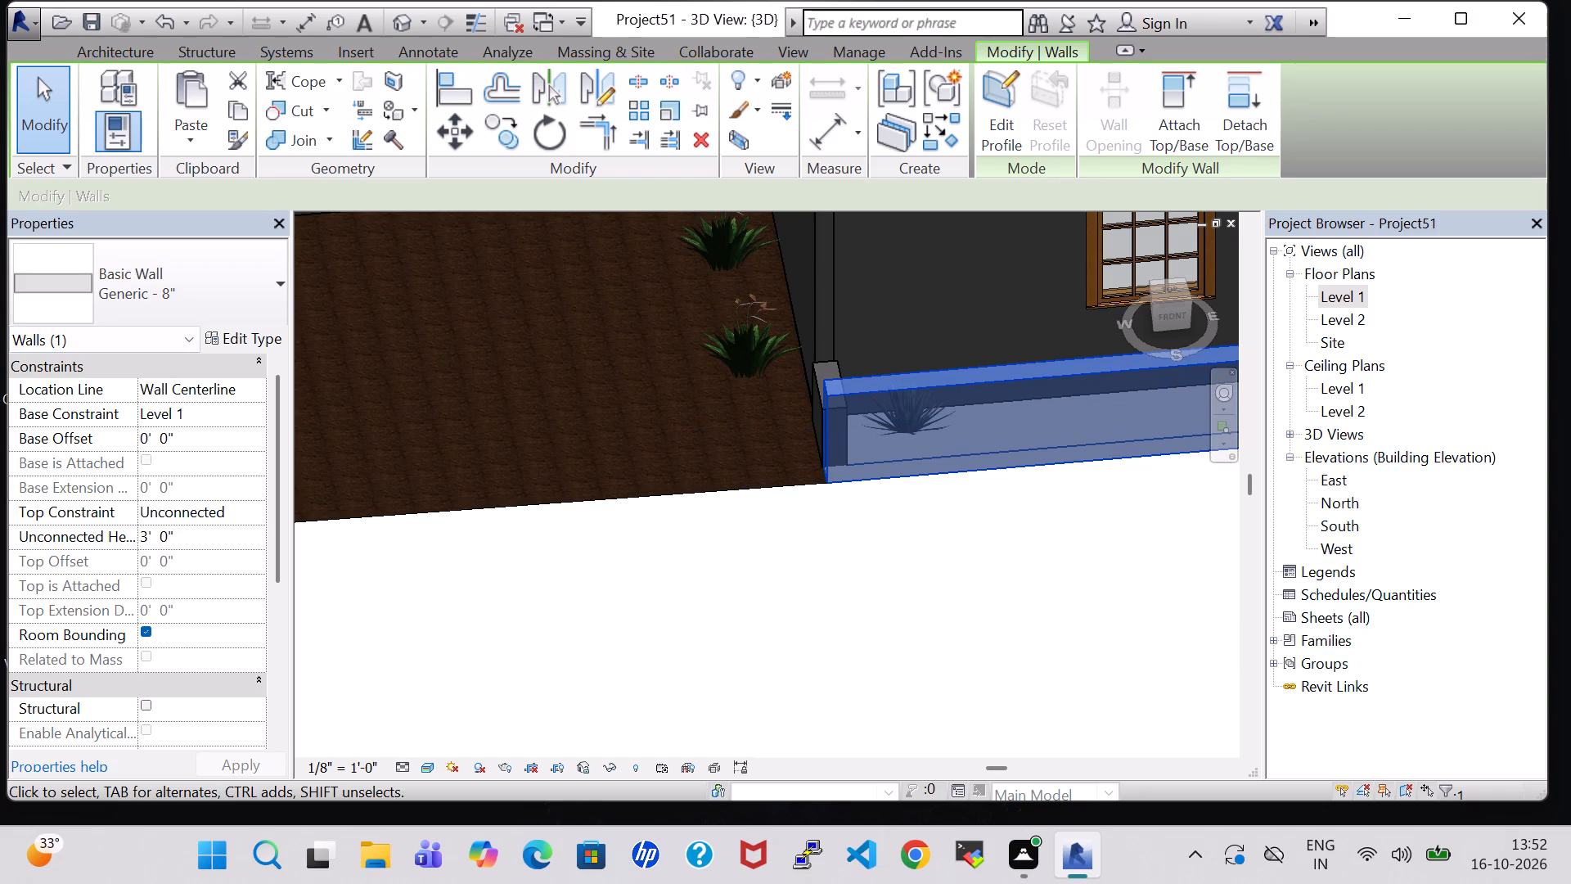
pyautogui.click(149, 534)
pyautogui.press('BackSpace')
pyautogui.press('2')
pyautogui.click(210, 755)
pyautogui.click(950, 634)
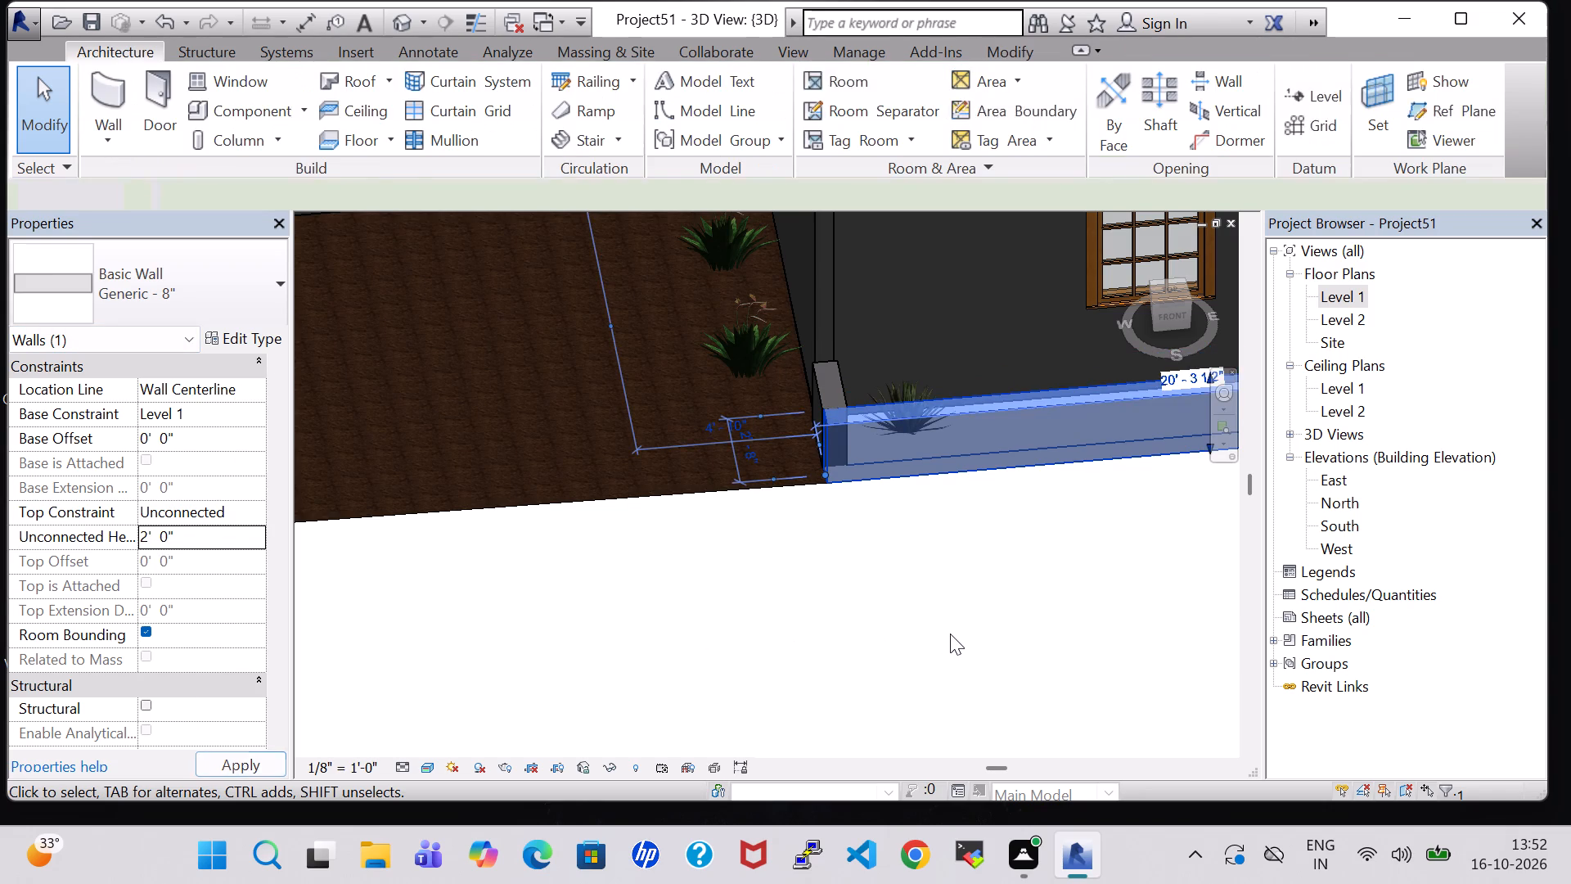
# Change the plant at the west end of the walled strip to the RPC Plant - Tropical Jungle Flame - 3' type.
pyautogui.moveTo(960, 647); pyautogui.dragTo(749, 503, button='middle')
pyautogui.moveTo(1079, 524); pyautogui.dragTo(968, 528, button='middle')
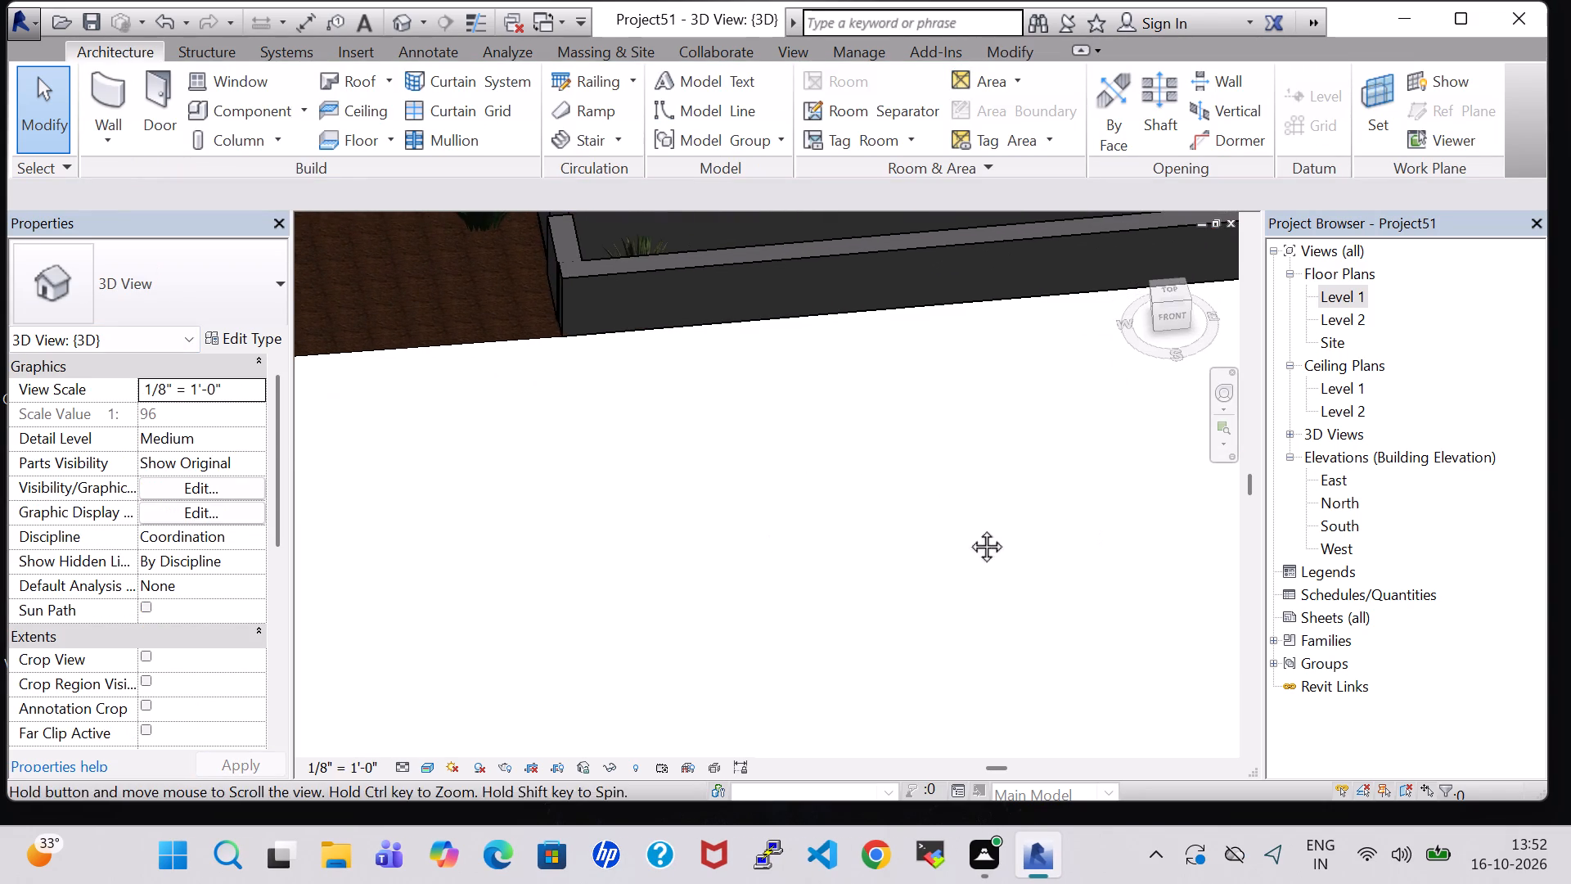
pyautogui.moveTo(968, 528); pyautogui.dragTo(943, 533, button='middle')
pyautogui.click(591, 250)
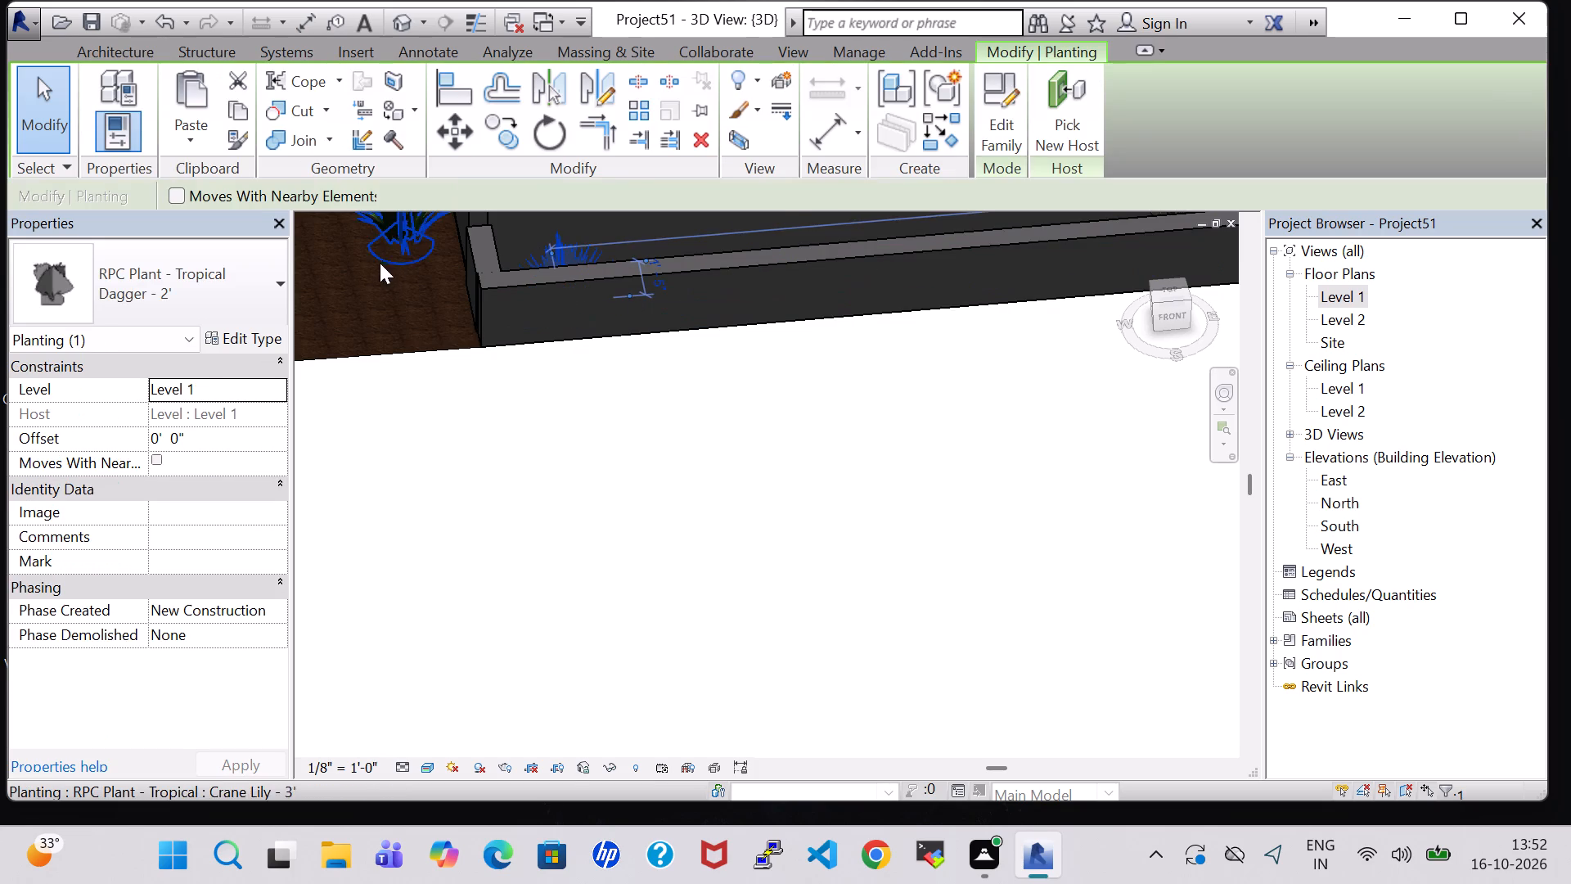
pyautogui.click(227, 274)
pyautogui.click(210, 476)
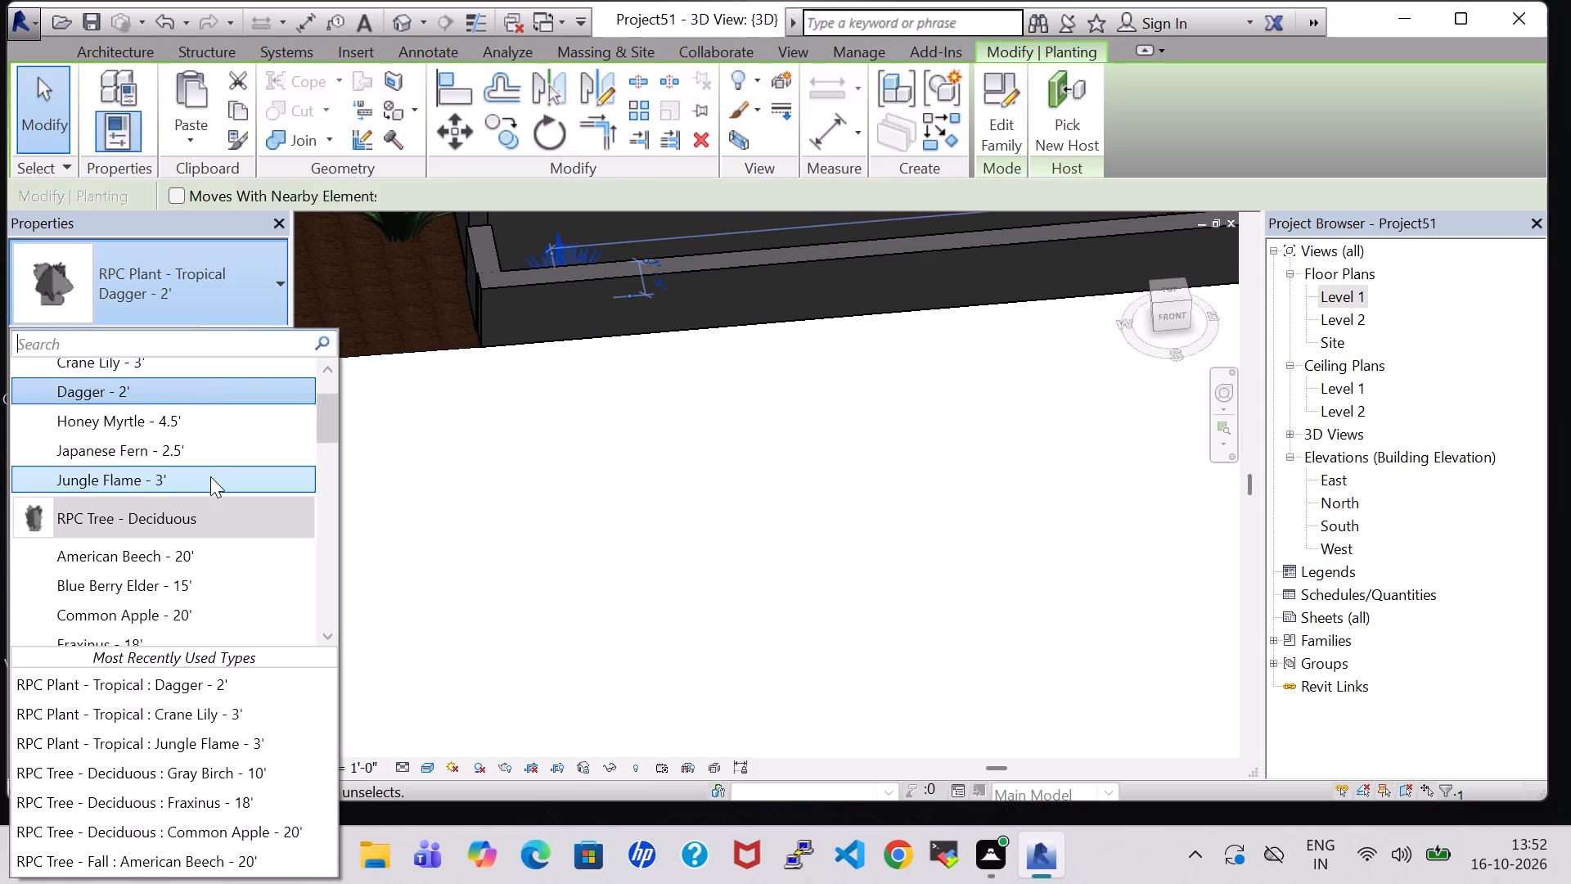
pyautogui.click(723, 534)
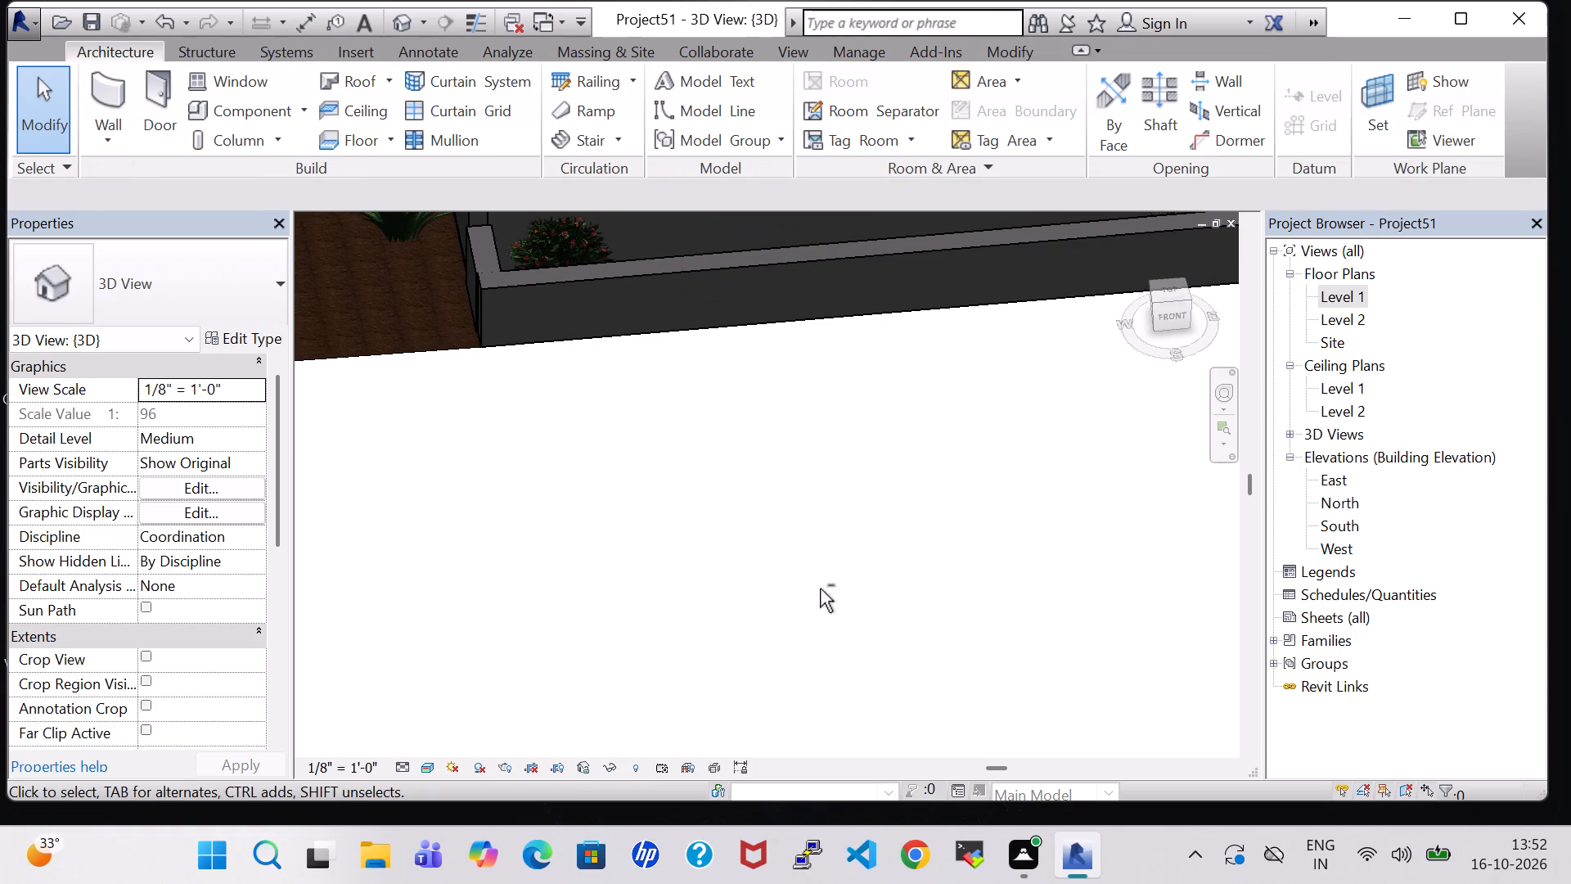
# Set the unconnected height of the short wall at the strip's east end to 3' 0".
pyautogui.keyDown('shift'); pyautogui.moveTo(820, 589); pyautogui.dragTo(727, 525, button='middle'); pyautogui.keyUp('shift')
pyautogui.moveTo(748, 447); pyautogui.dragTo(754, 638, button='middle')
pyautogui.keyDown('shift'); pyautogui.moveTo(752, 643); pyautogui.dragTo(754, 622, button='middle'); pyautogui.keyUp('shift')
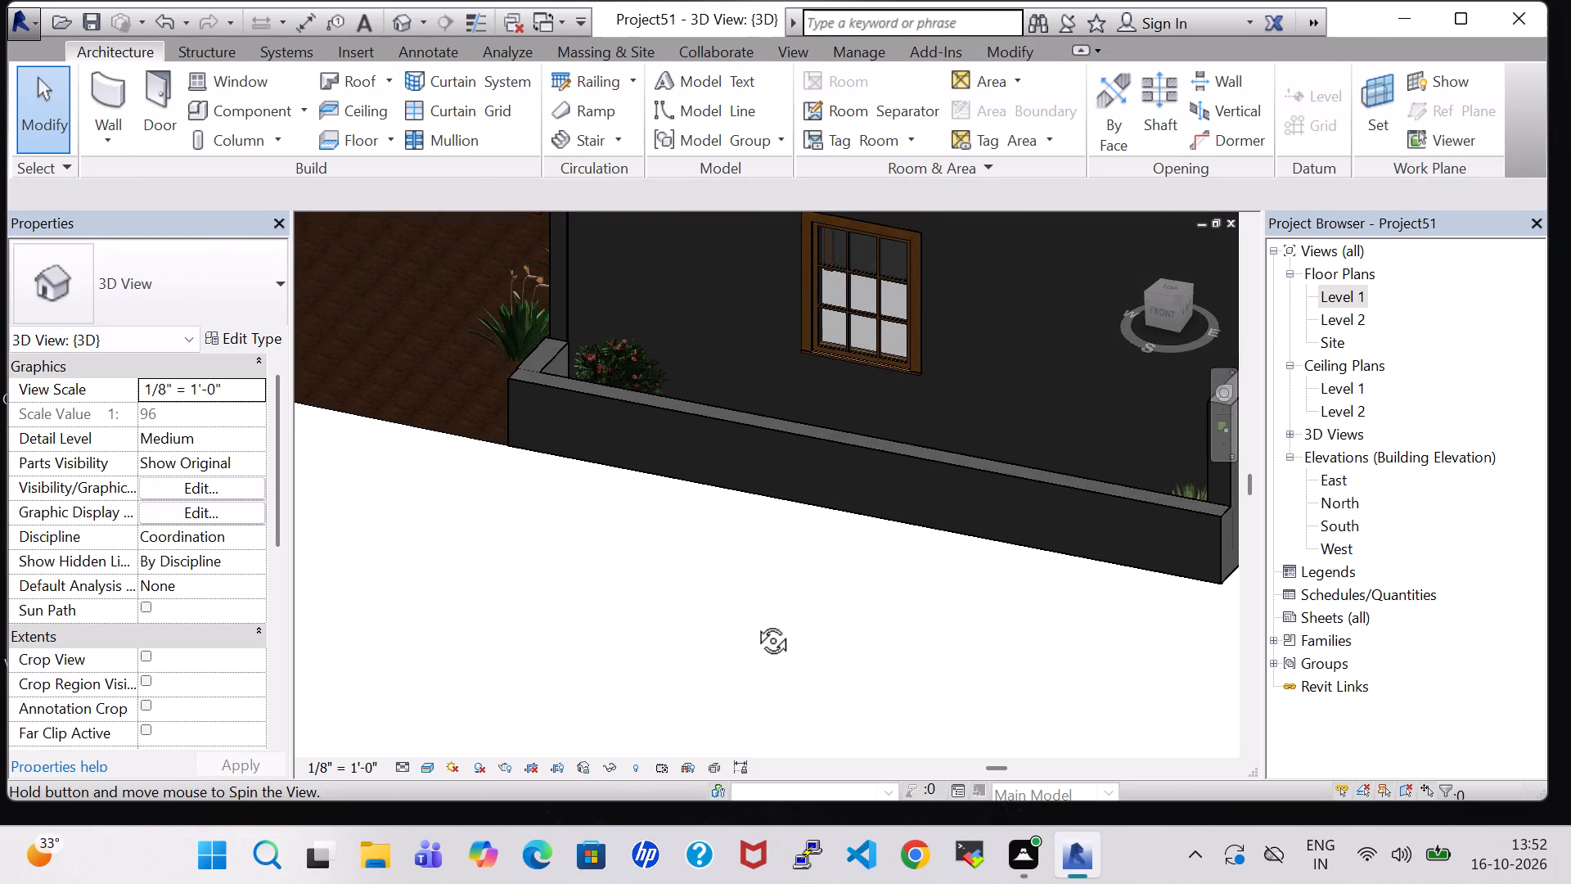
pyautogui.keyDown('shift'); pyautogui.moveTo(754, 622); pyautogui.dragTo(757, 587, button='middle'); pyautogui.keyUp('shift')
pyautogui.moveTo(874, 692); pyautogui.dragTo(825, 678, button='middle')
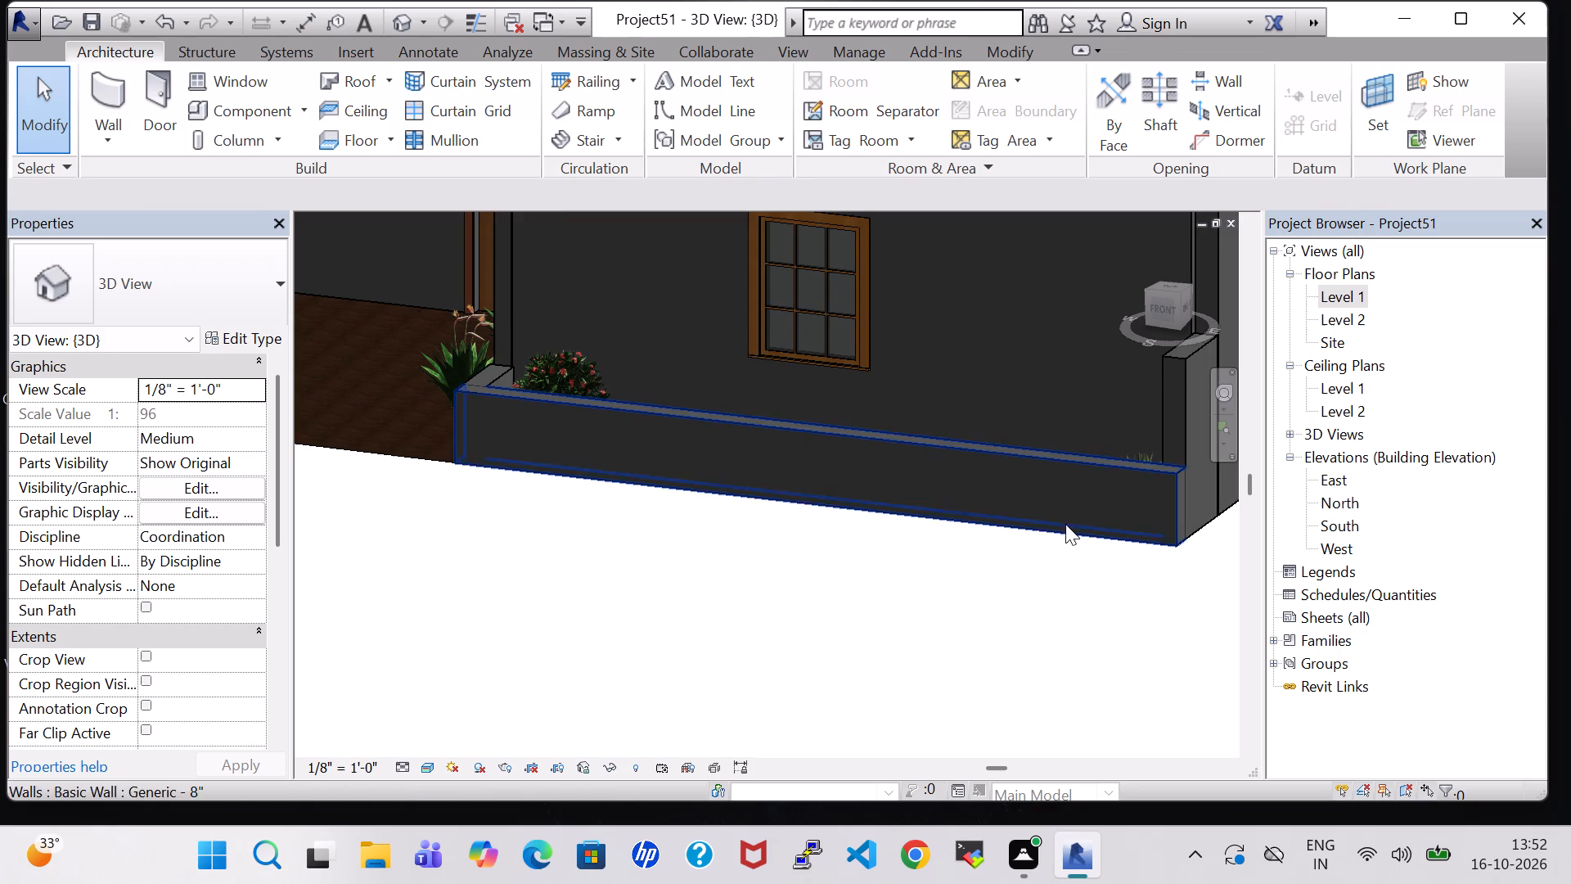
pyautogui.click(1175, 414)
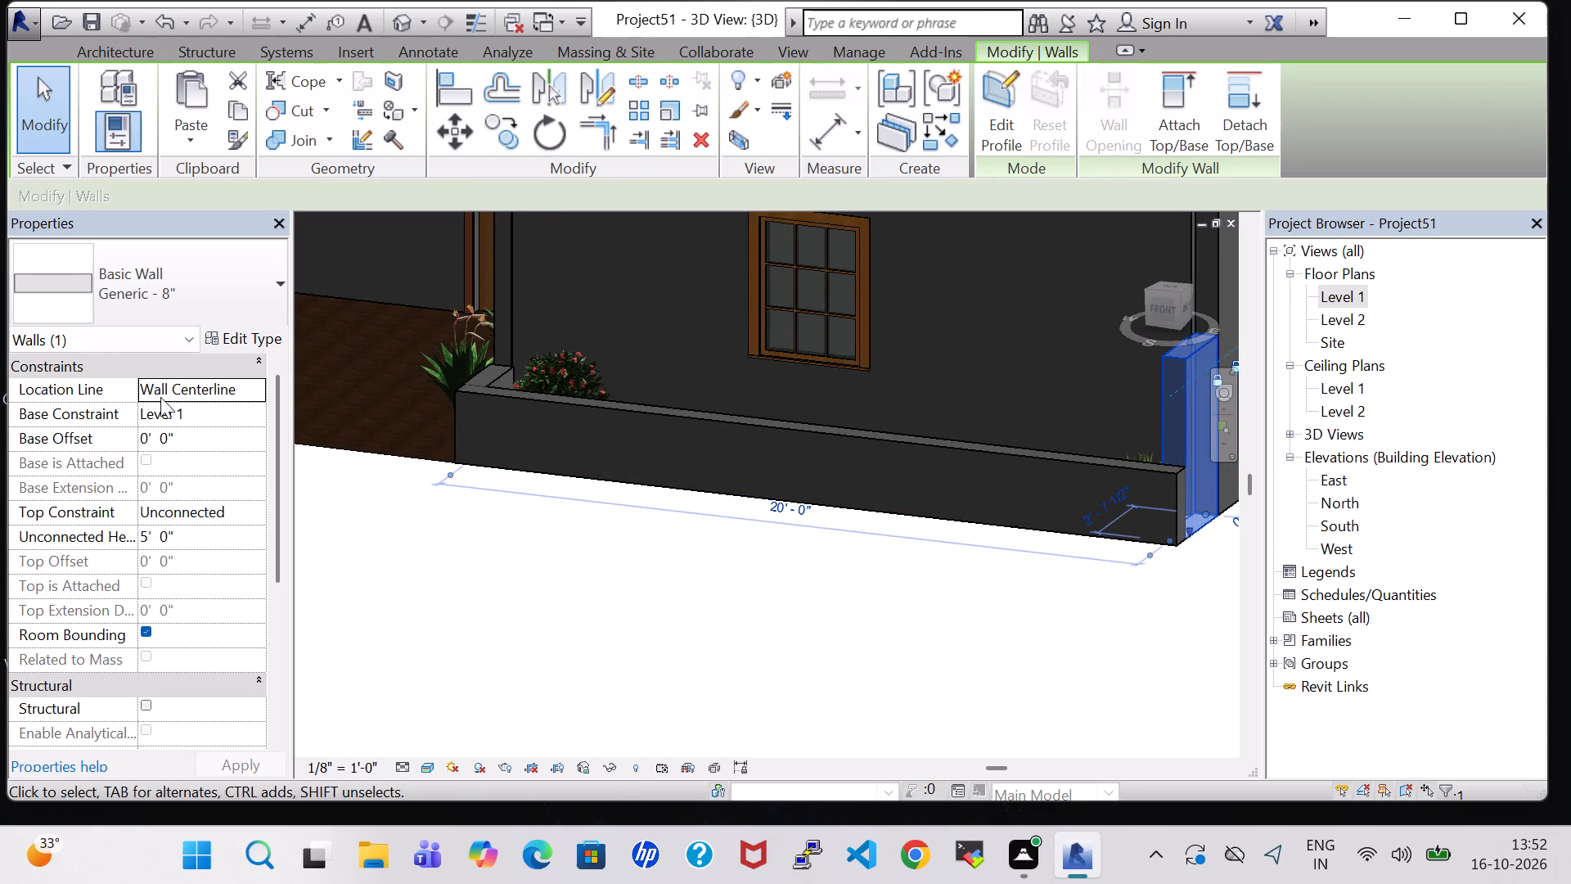
pyautogui.click(149, 542)
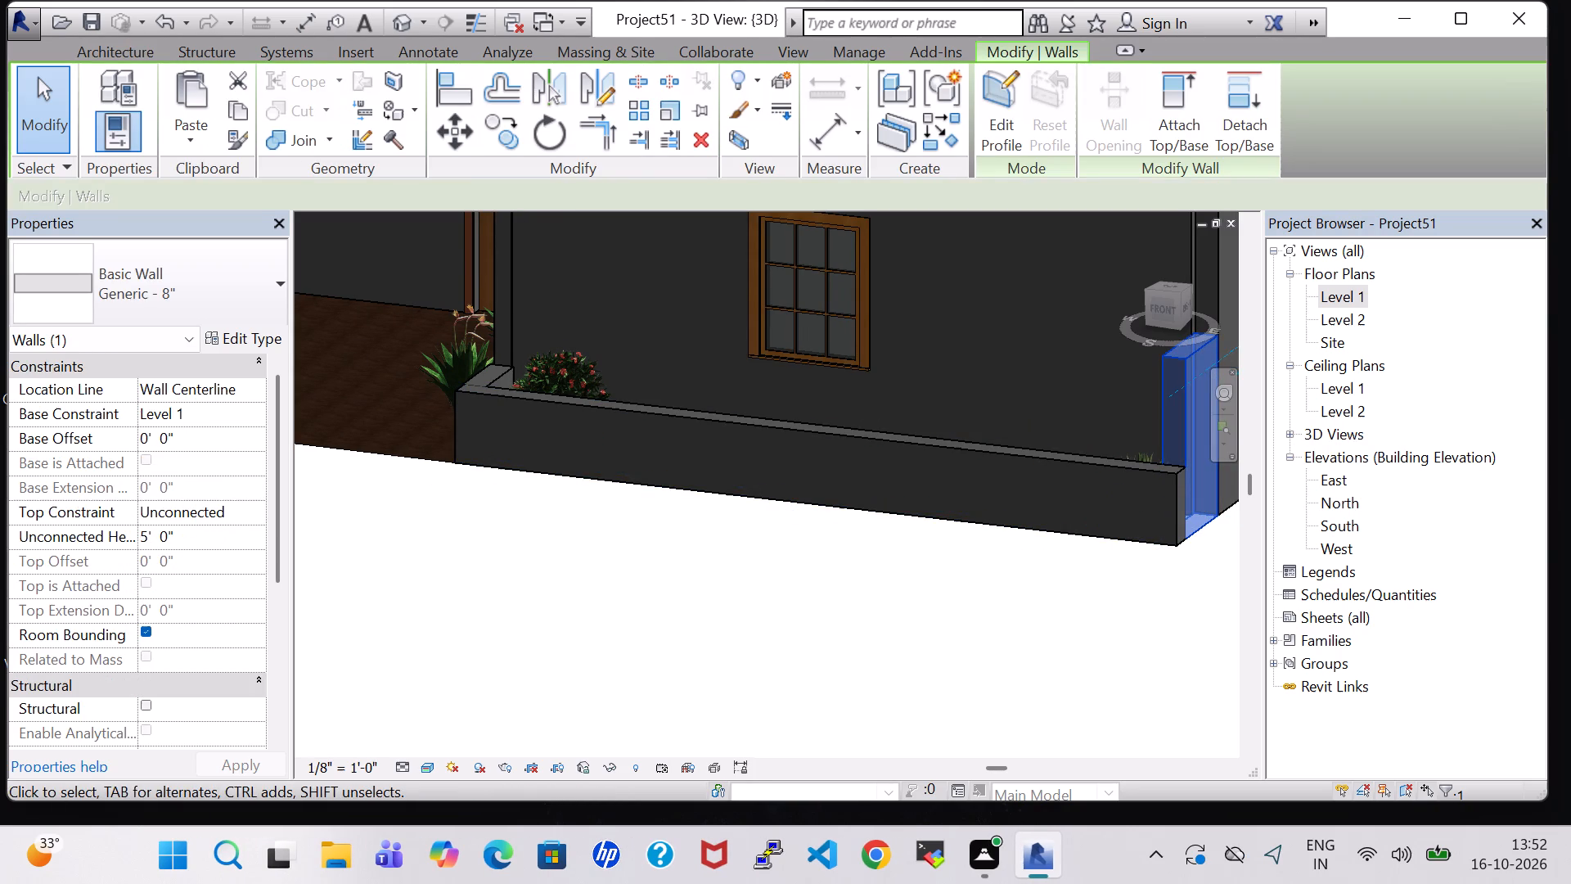
pyautogui.press('BackSpace')
pyautogui.press('3')
pyautogui.click(218, 754)
pyautogui.click(656, 597)
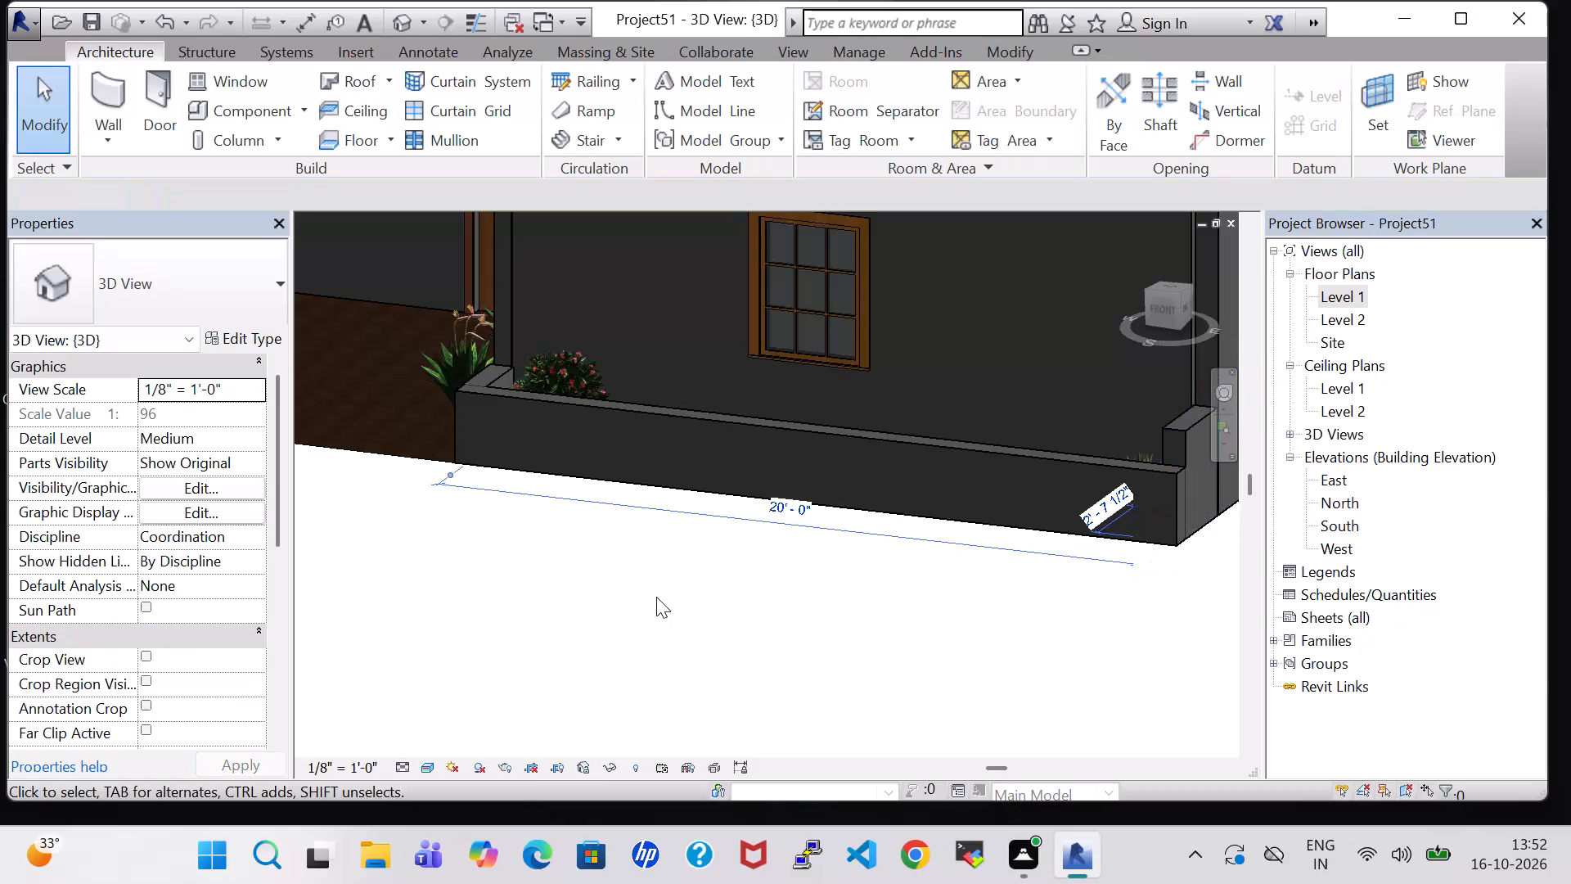
# Change the plant at the east end of the walled strip to the RPC Plant - Tropical Jungle Flame - 3' type.
pyautogui.keyDown('shift'); pyautogui.moveTo(656, 597); pyautogui.dragTo(661, 676, button='middle'); pyautogui.keyUp('shift')
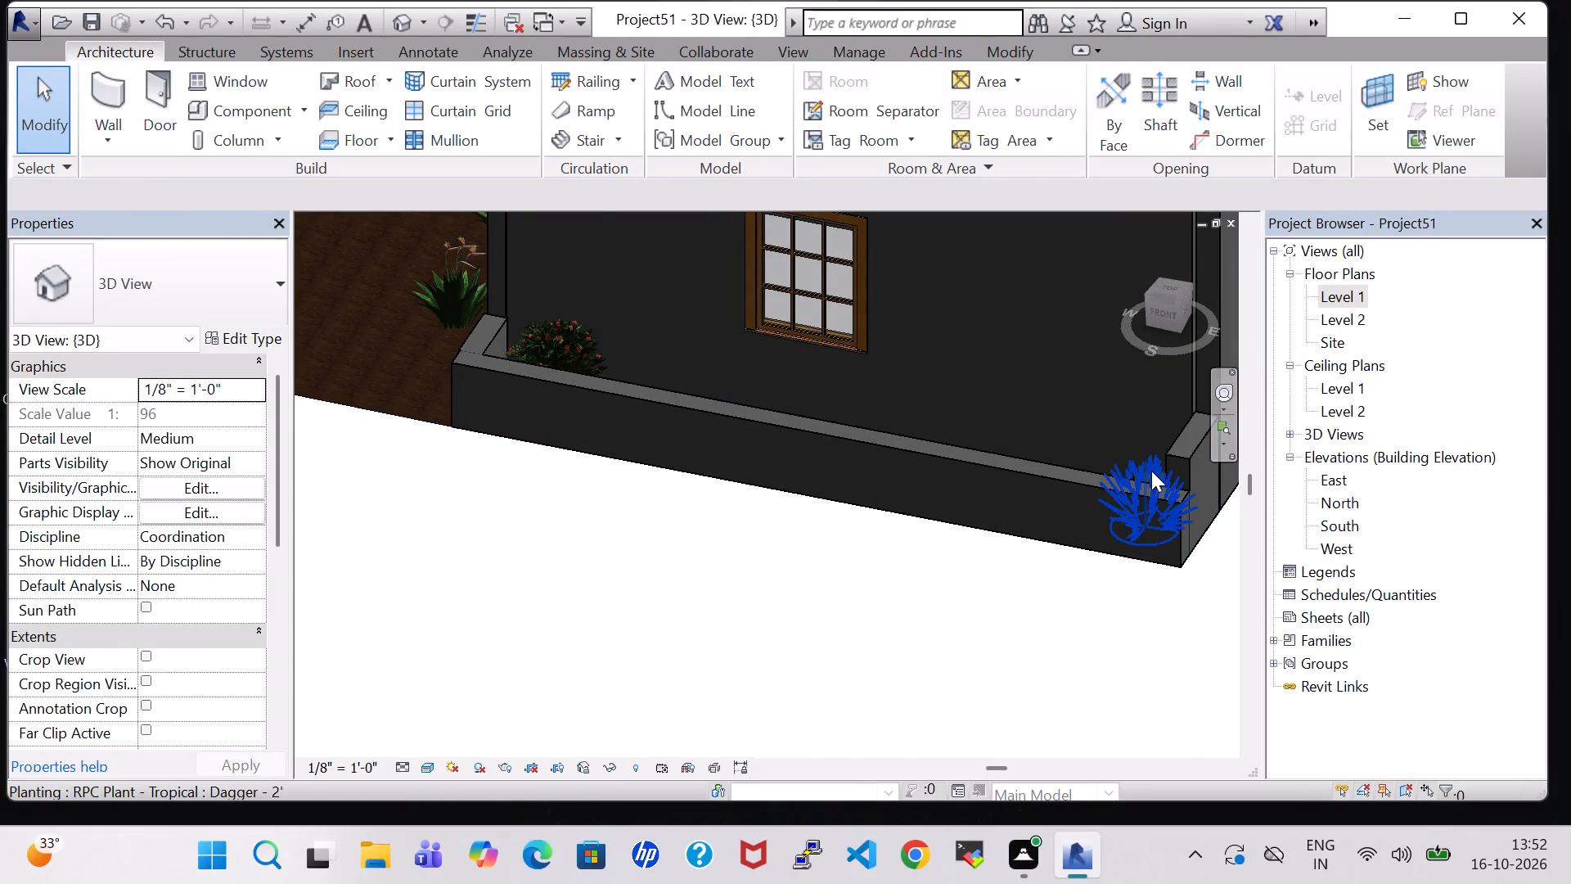
pyautogui.click(1151, 471)
pyautogui.click(136, 297)
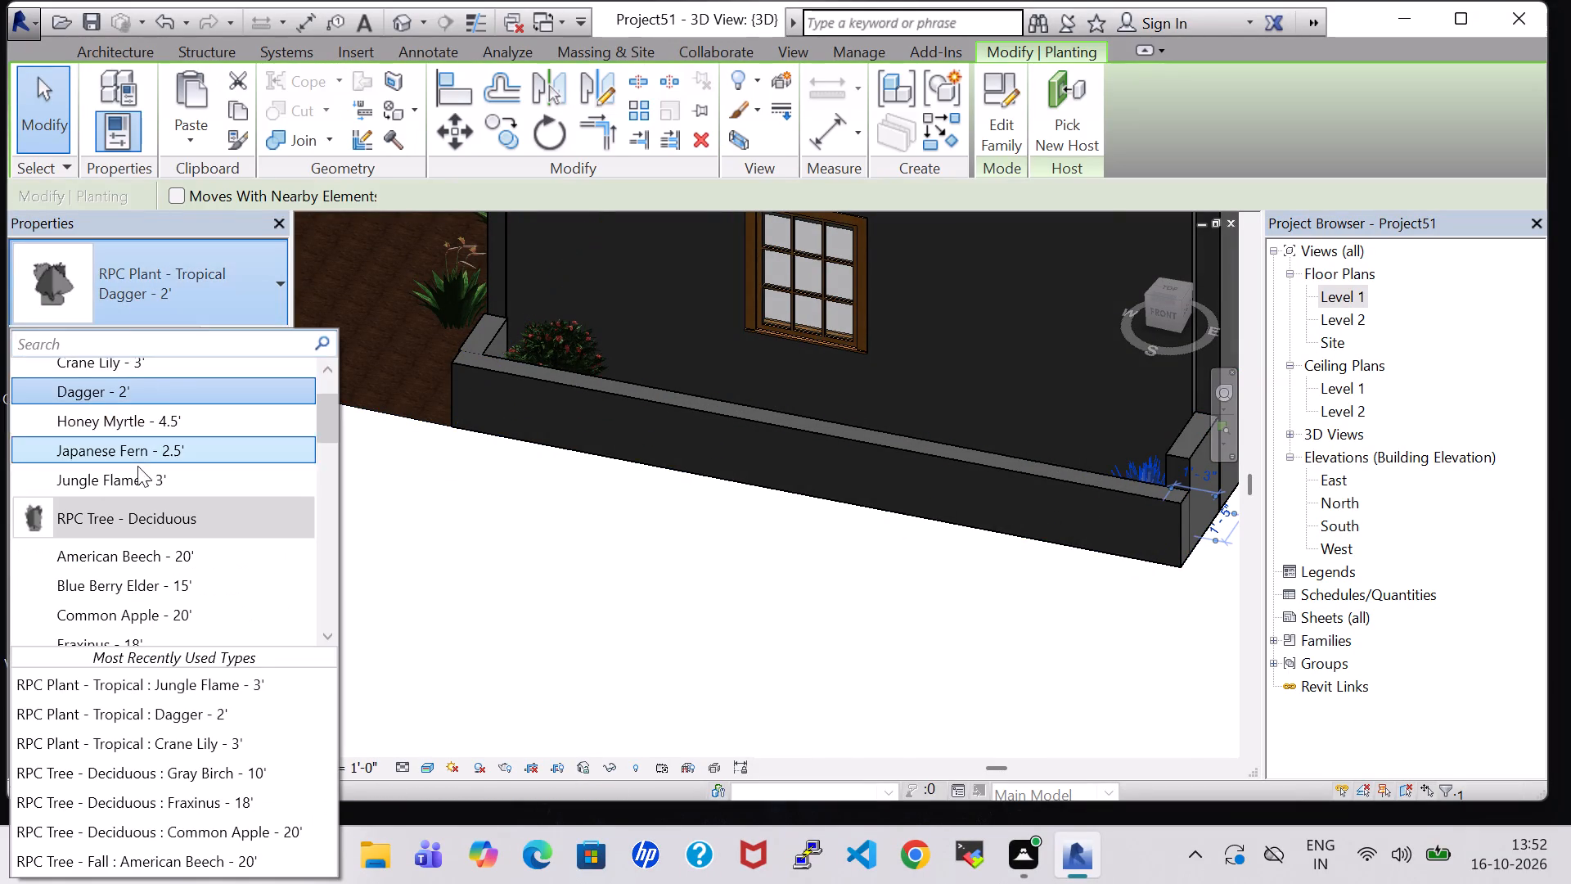
pyautogui.click(140, 473)
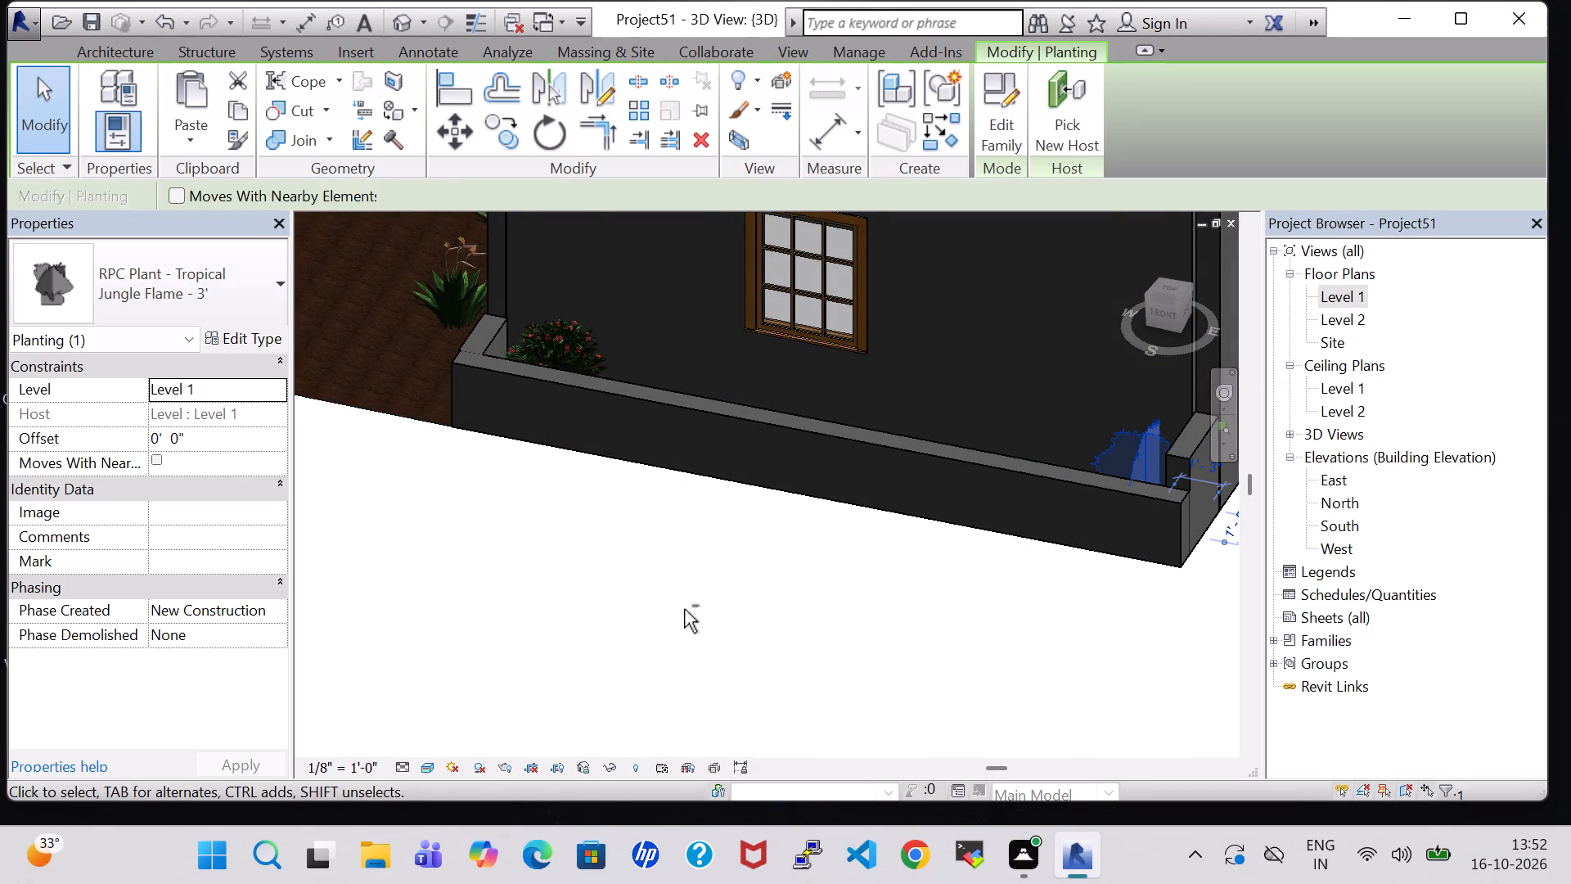
pyautogui.keyDown('shift'); pyautogui.moveTo(684, 609); pyautogui.dragTo(695, 692, button='middle'); pyautogui.keyUp('shift')
pyautogui.click(746, 618)
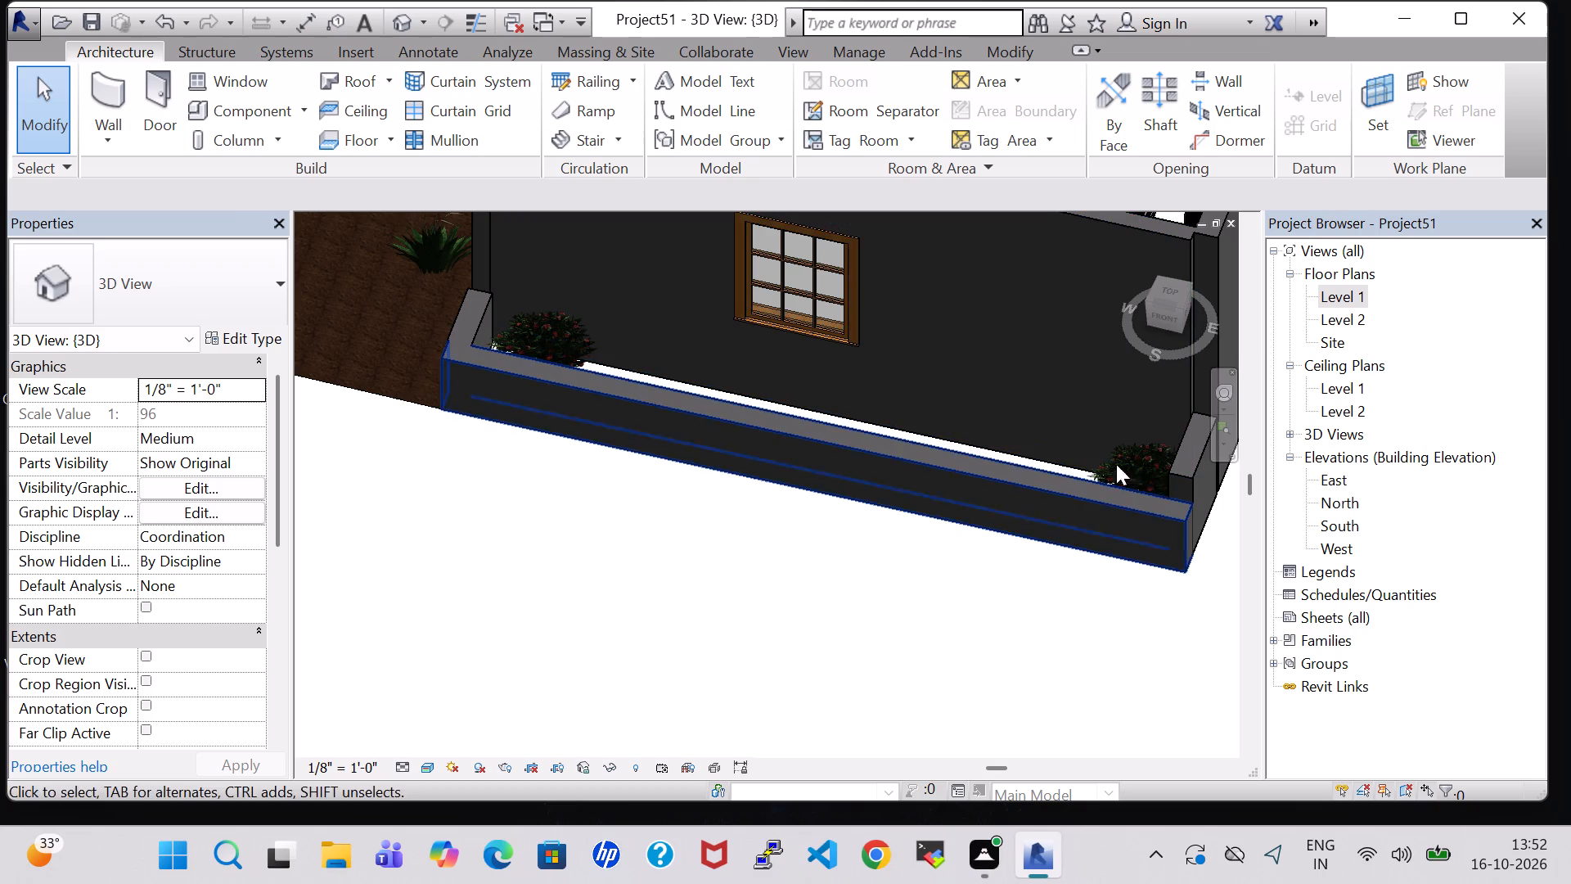
# On the Level 1 plan, place a similar Jungle Flame - 3' plant between the strip's two plants, about 9' 4" from the east wall.
pyautogui.doubleClick(1347, 299)
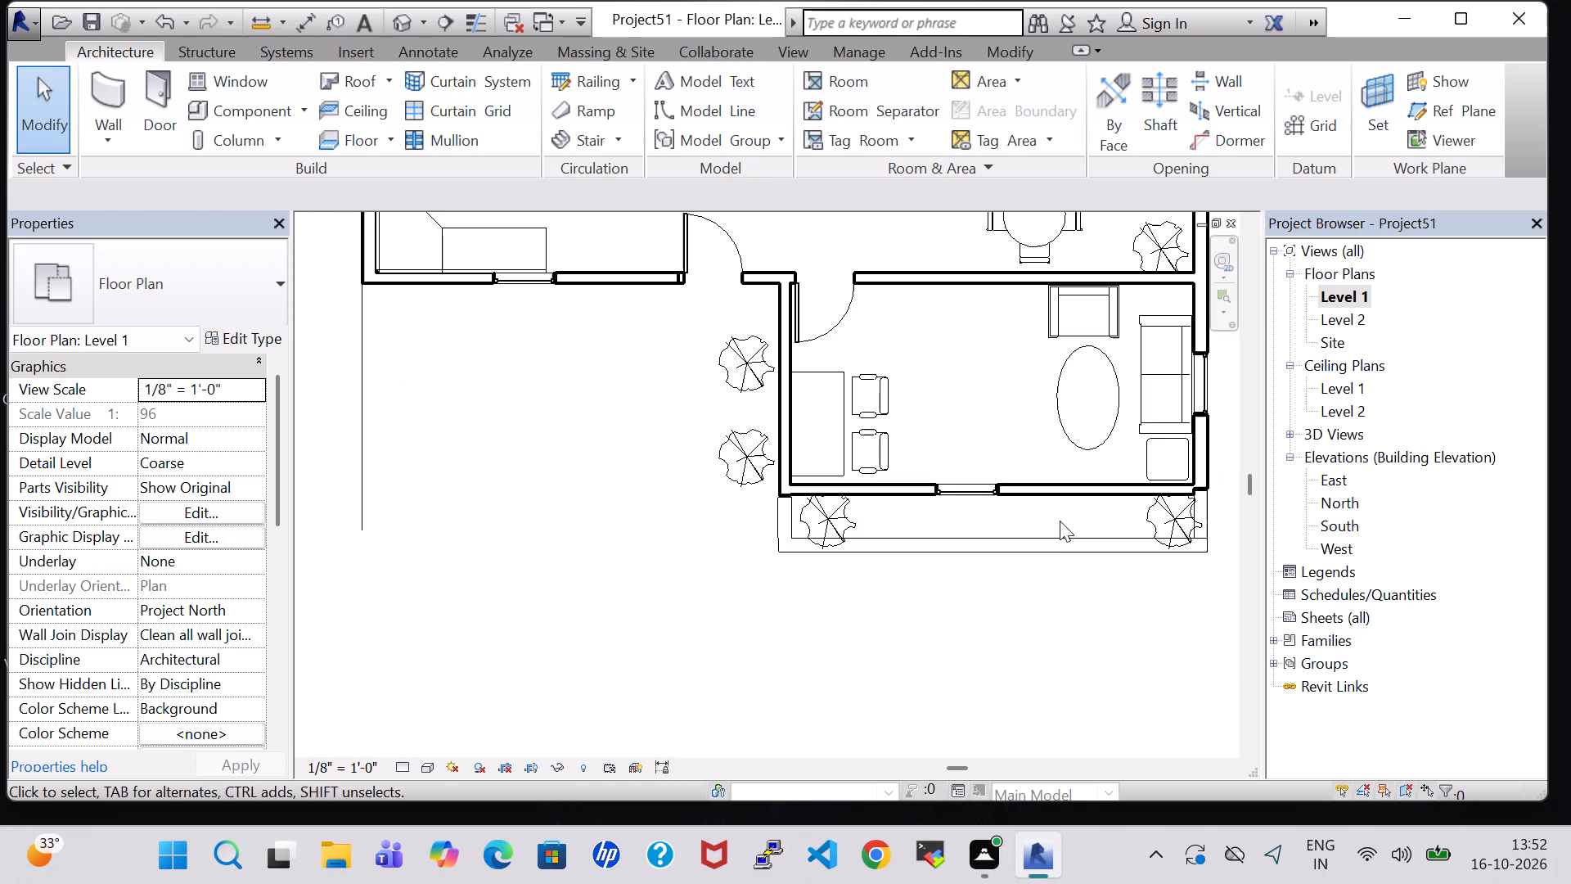
pyautogui.click(845, 513)
pyautogui.rightClick(845, 513)
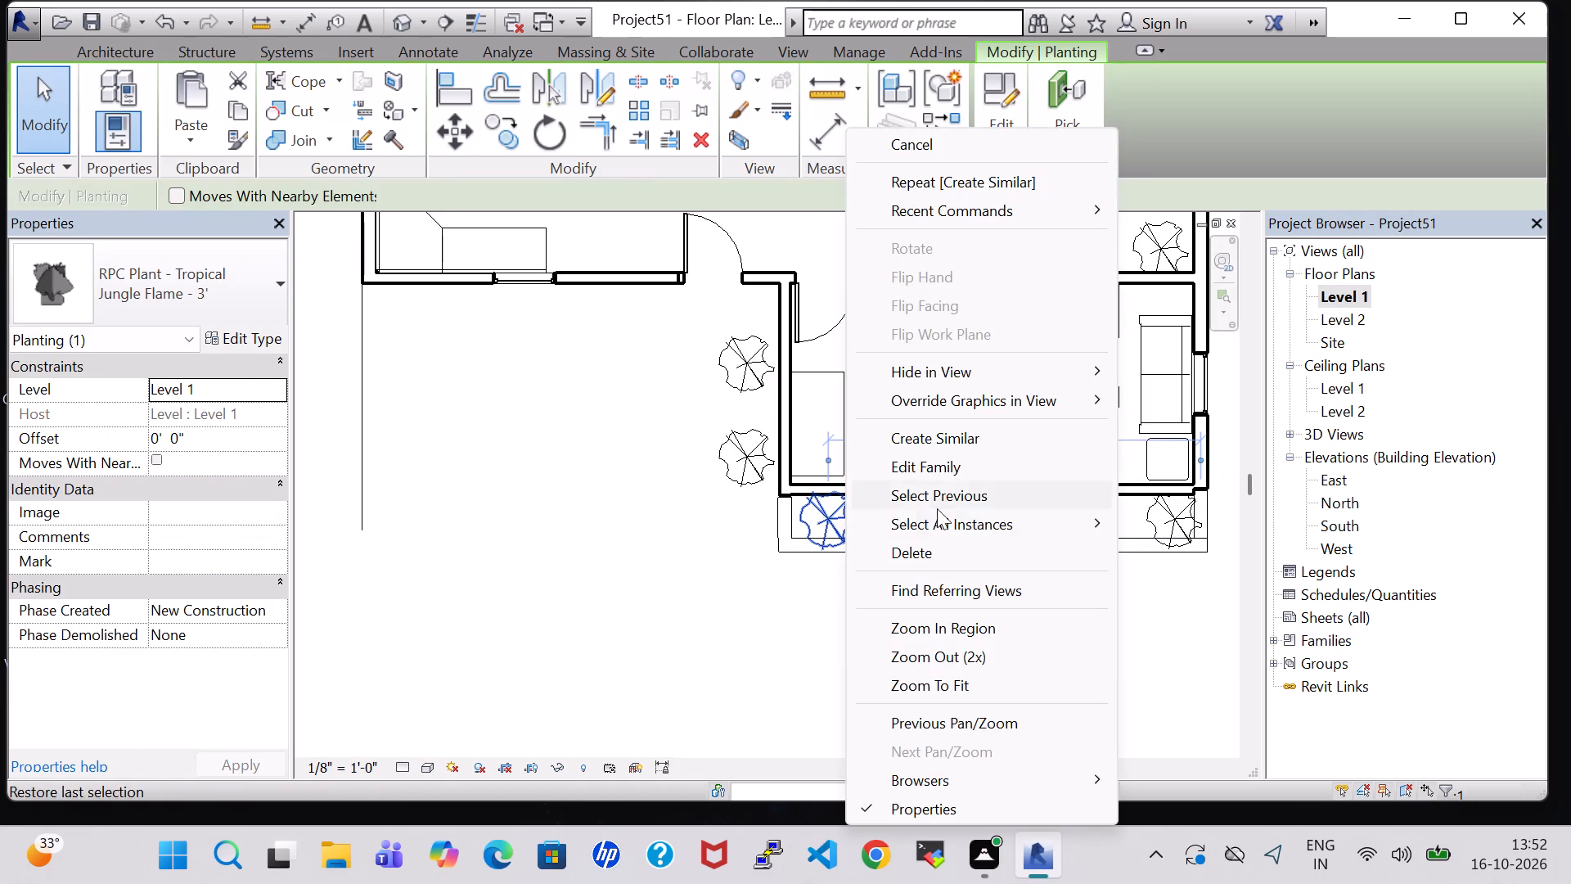
pyautogui.click(964, 438)
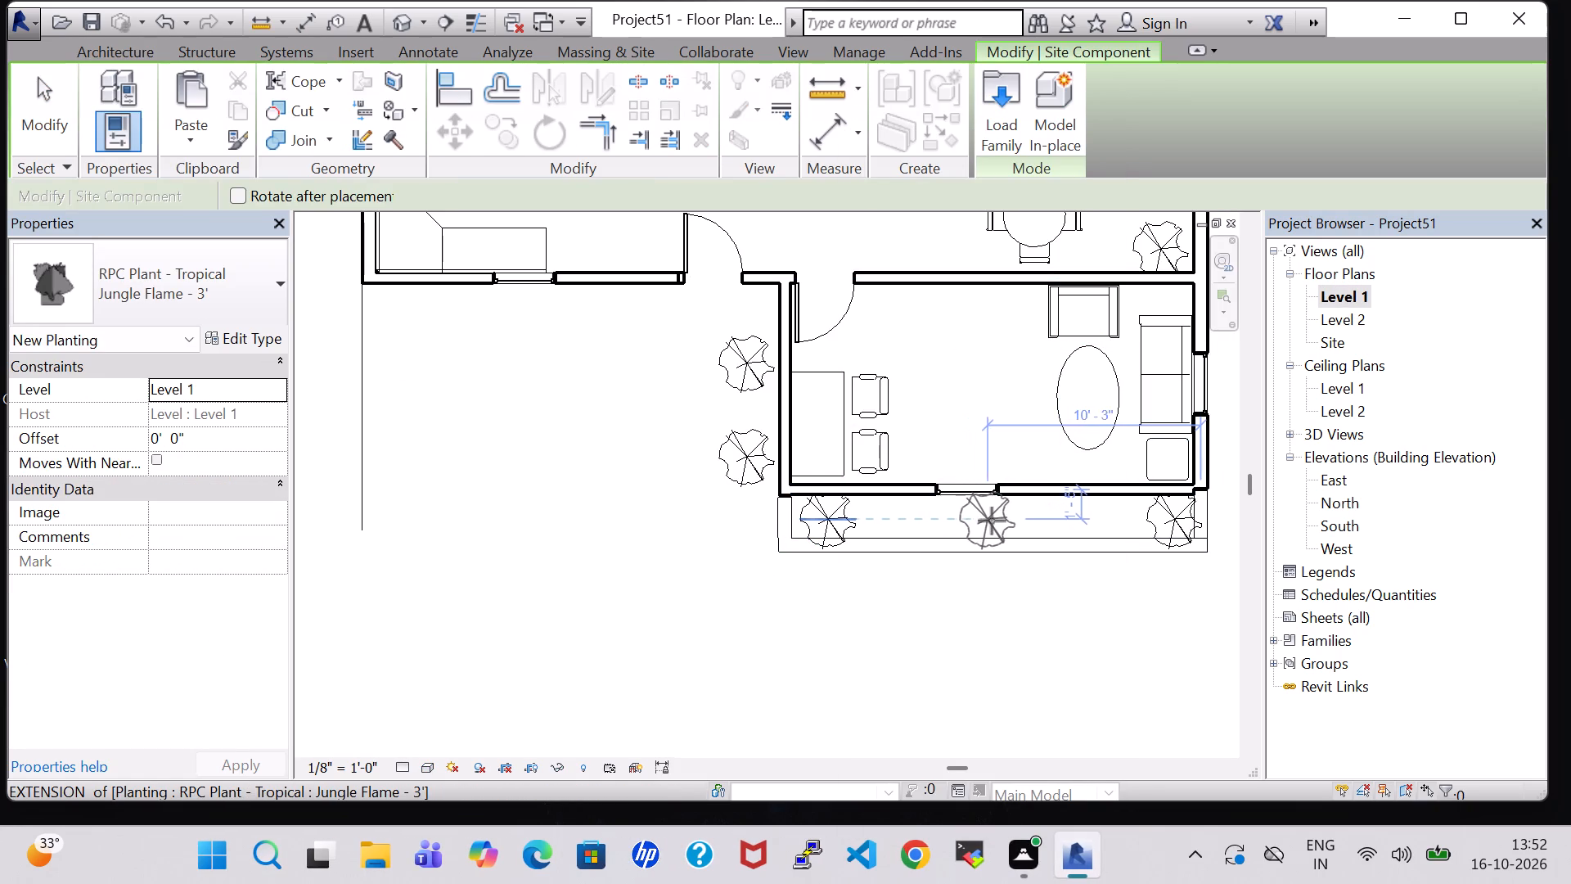
pyautogui.click(1006, 522)
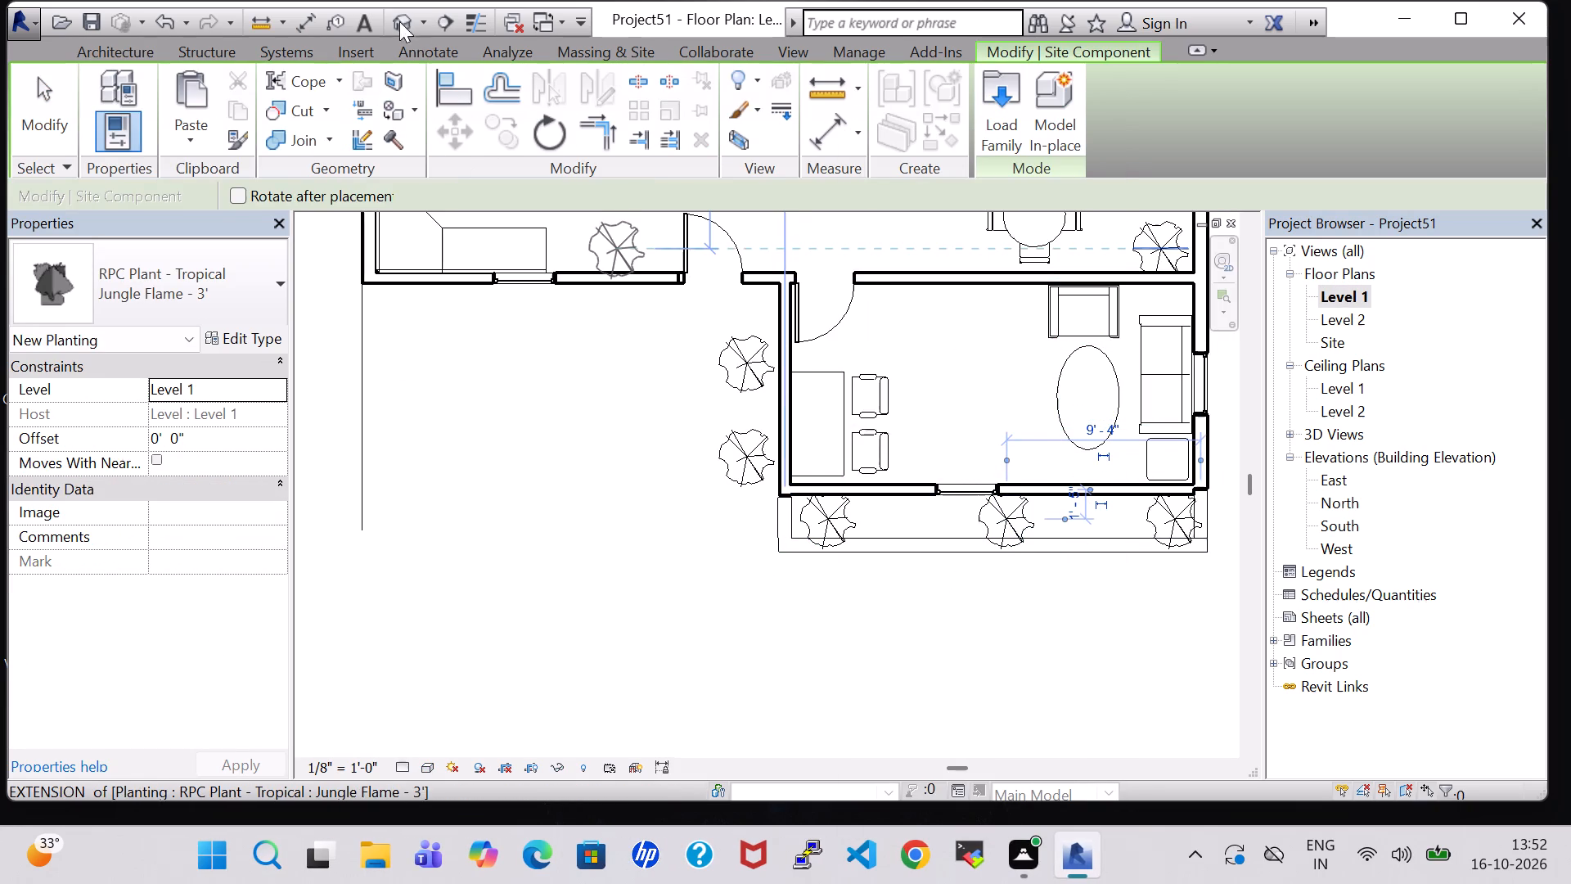
pyautogui.click(394, 20)
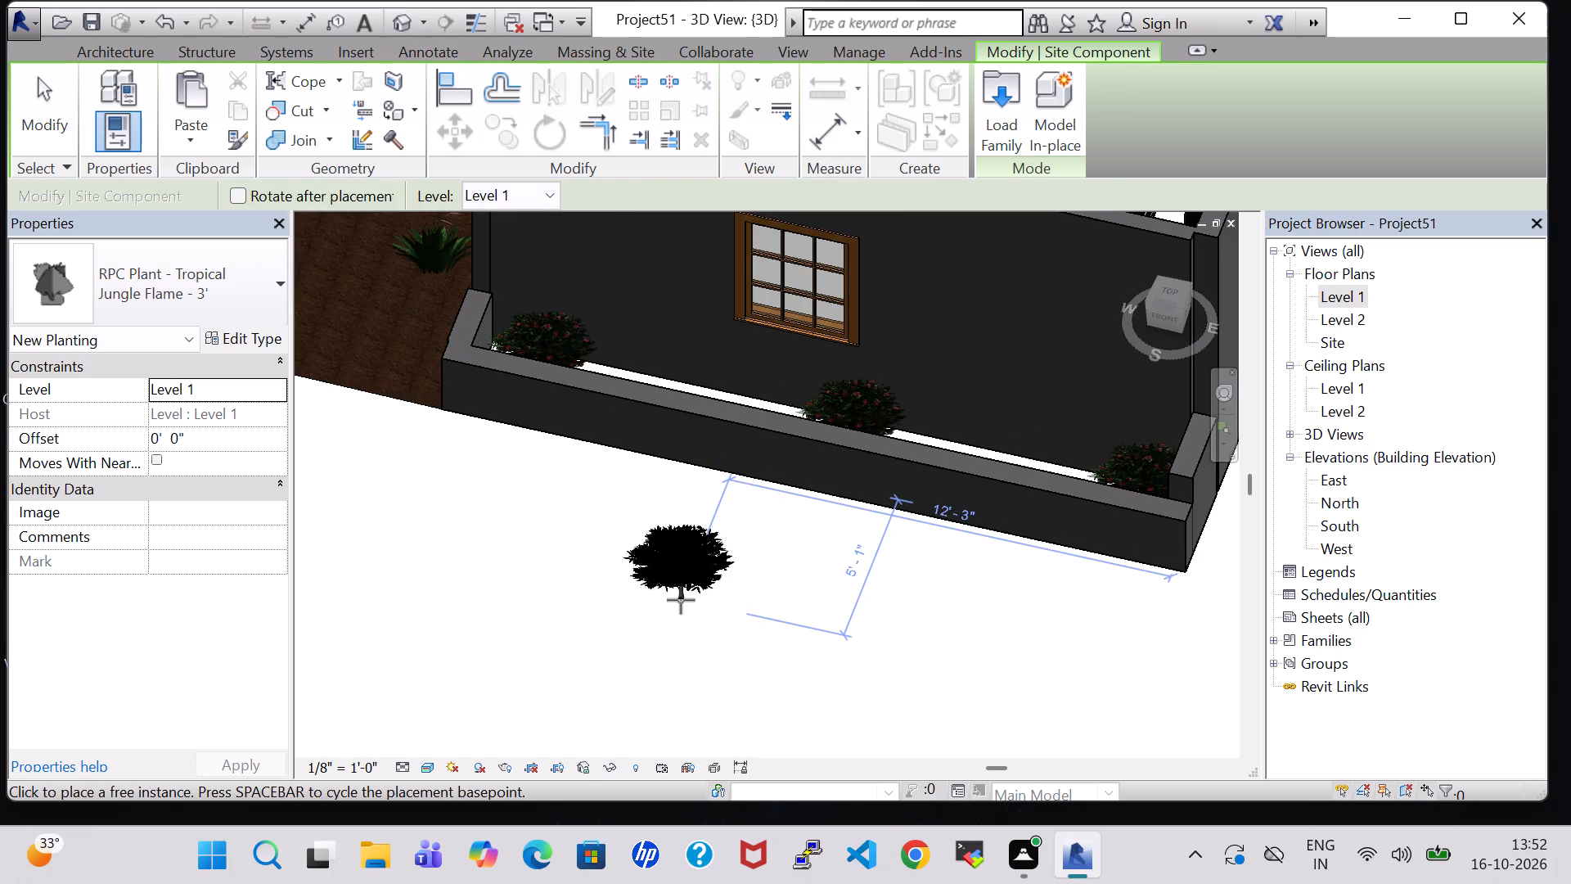
pyautogui.press('Escape')
# Examine the planted strip, its low walls and the front entrance area of the house in the 3D view.
pyautogui.keyDown('shift'); pyautogui.moveTo(804, 547); pyautogui.dragTo(820, 665, button='middle'); pyautogui.keyUp('shift')
pyautogui.keyDown('shift'); pyautogui.moveTo(820, 665); pyautogui.dragTo(831, 449, button='middle'); pyautogui.keyUp('shift')
pyautogui.keyDown('shift'); pyautogui.moveTo(799, 611); pyautogui.dragTo(822, 486, button='middle'); pyautogui.keyUp('shift')
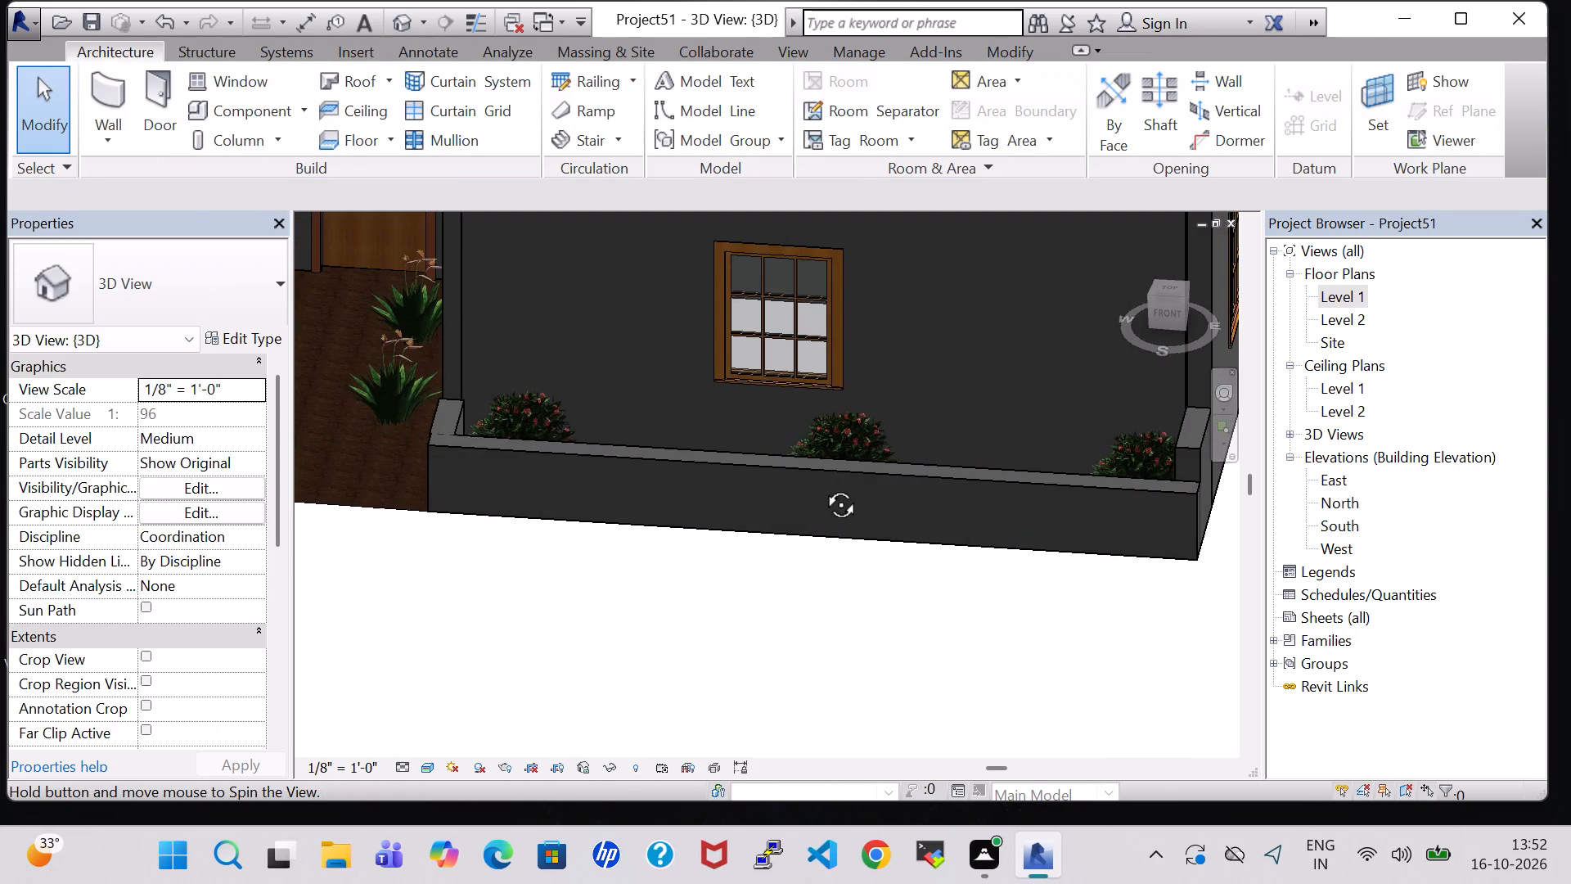
pyautogui.keyDown('shift'); pyautogui.moveTo(822, 486); pyautogui.dragTo(822, 476, button='middle'); pyautogui.keyUp('shift')
pyautogui.middleClick(797, 624)
pyautogui.moveTo(515, 627); pyautogui.dragTo(700, 680, button='middle')
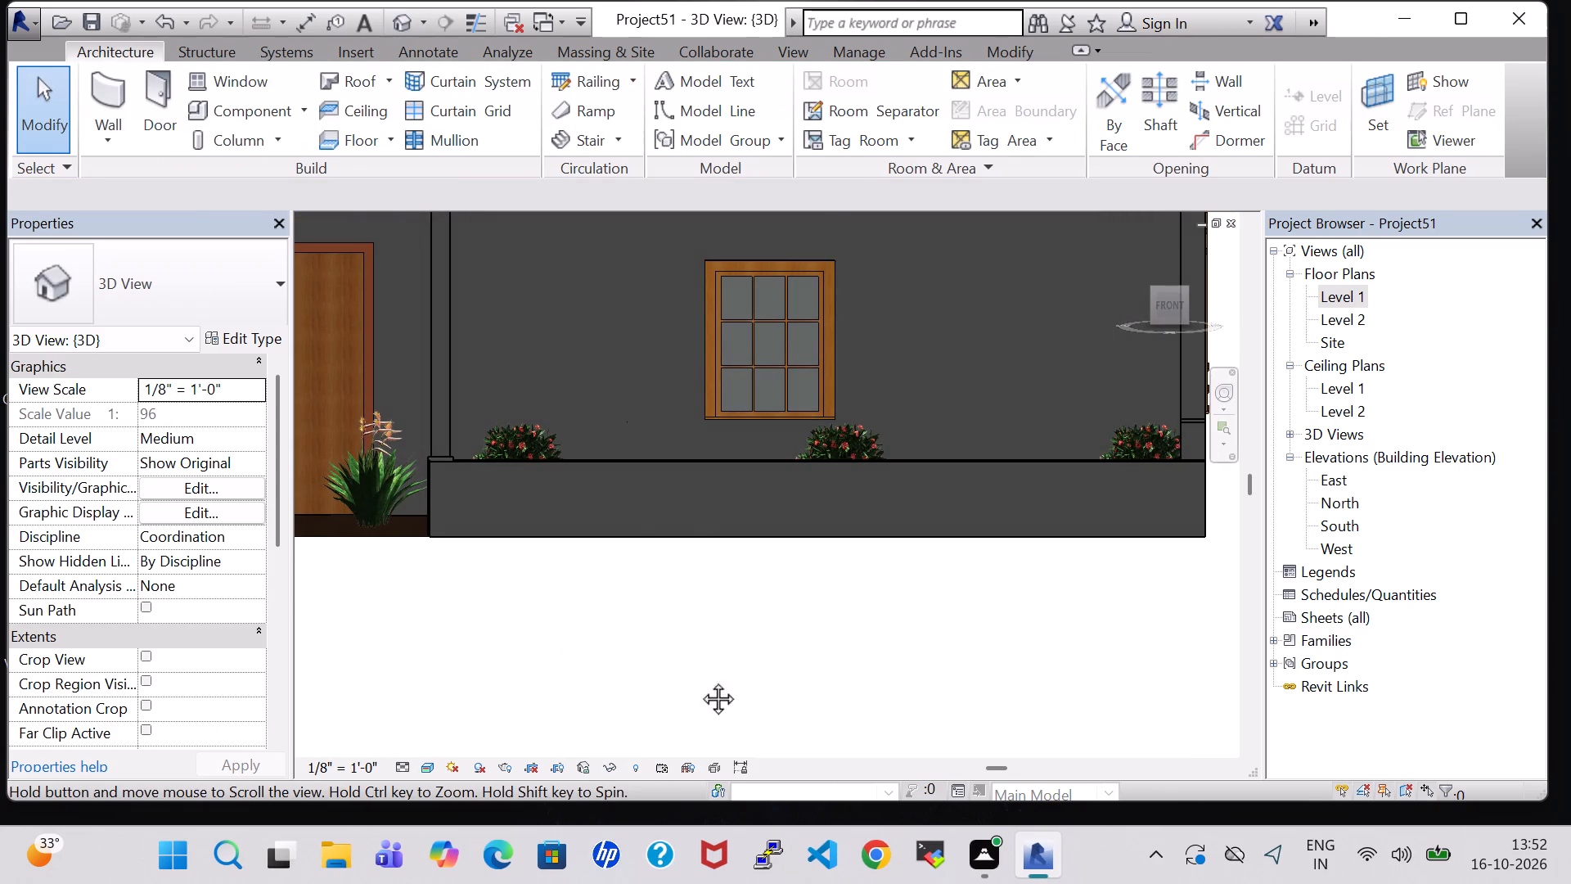
pyautogui.moveTo(700, 680); pyautogui.dragTo(808, 699, button='middle')
pyautogui.scroll(-4, 614, 695)
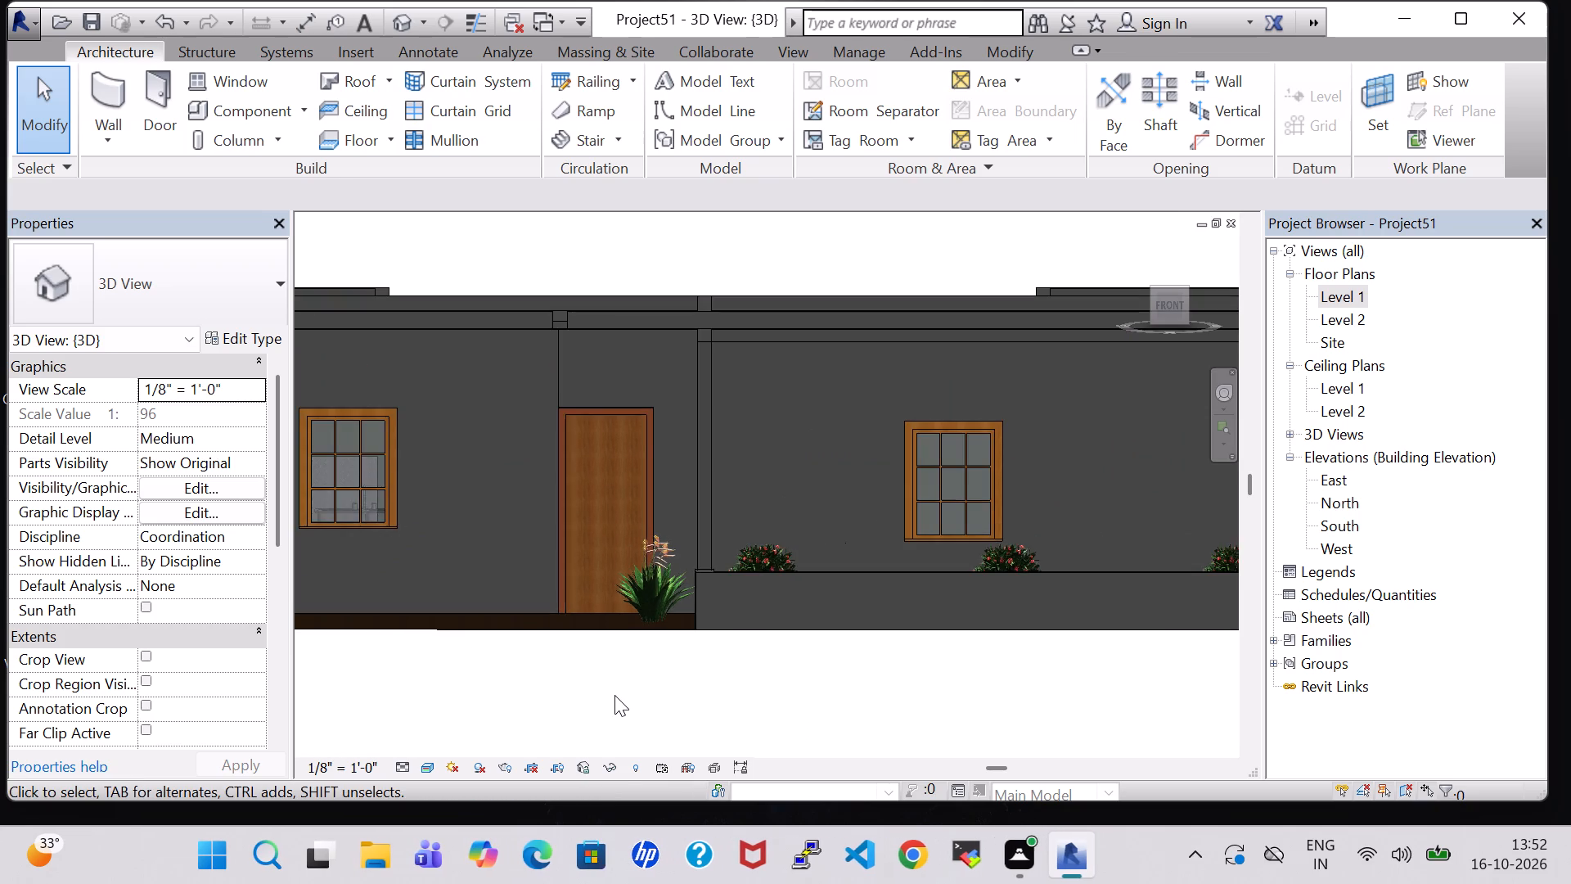
pyautogui.keyDown('shift'); pyautogui.moveTo(614, 695); pyautogui.dragTo(641, 778, button='middle'); pyautogui.keyUp('shift')
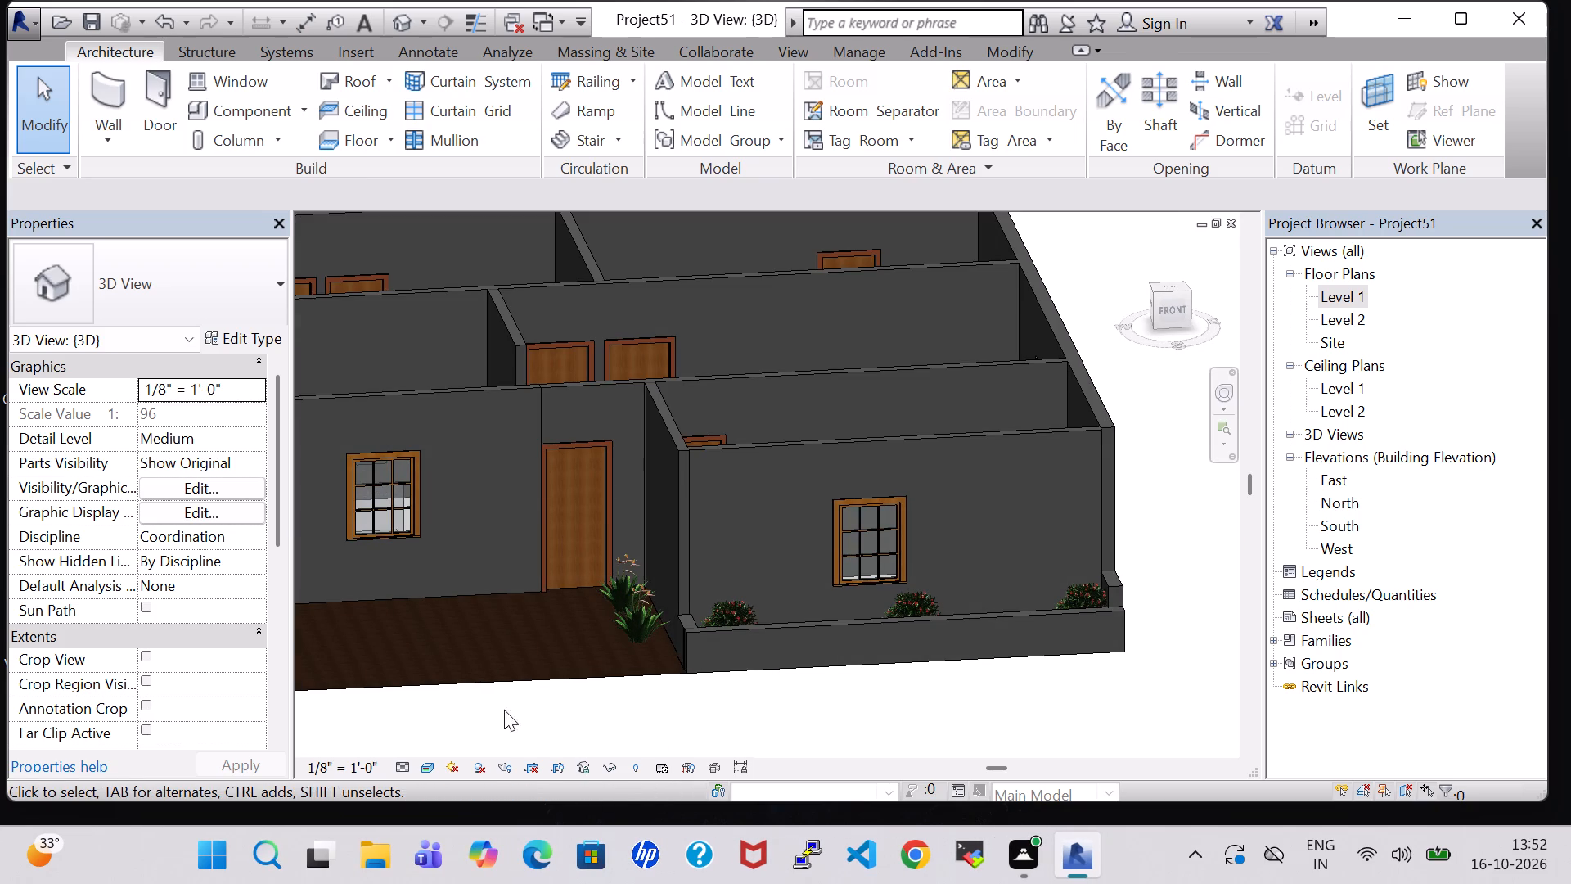
pyautogui.moveTo(504, 710); pyautogui.dragTo(849, 698, button='middle')
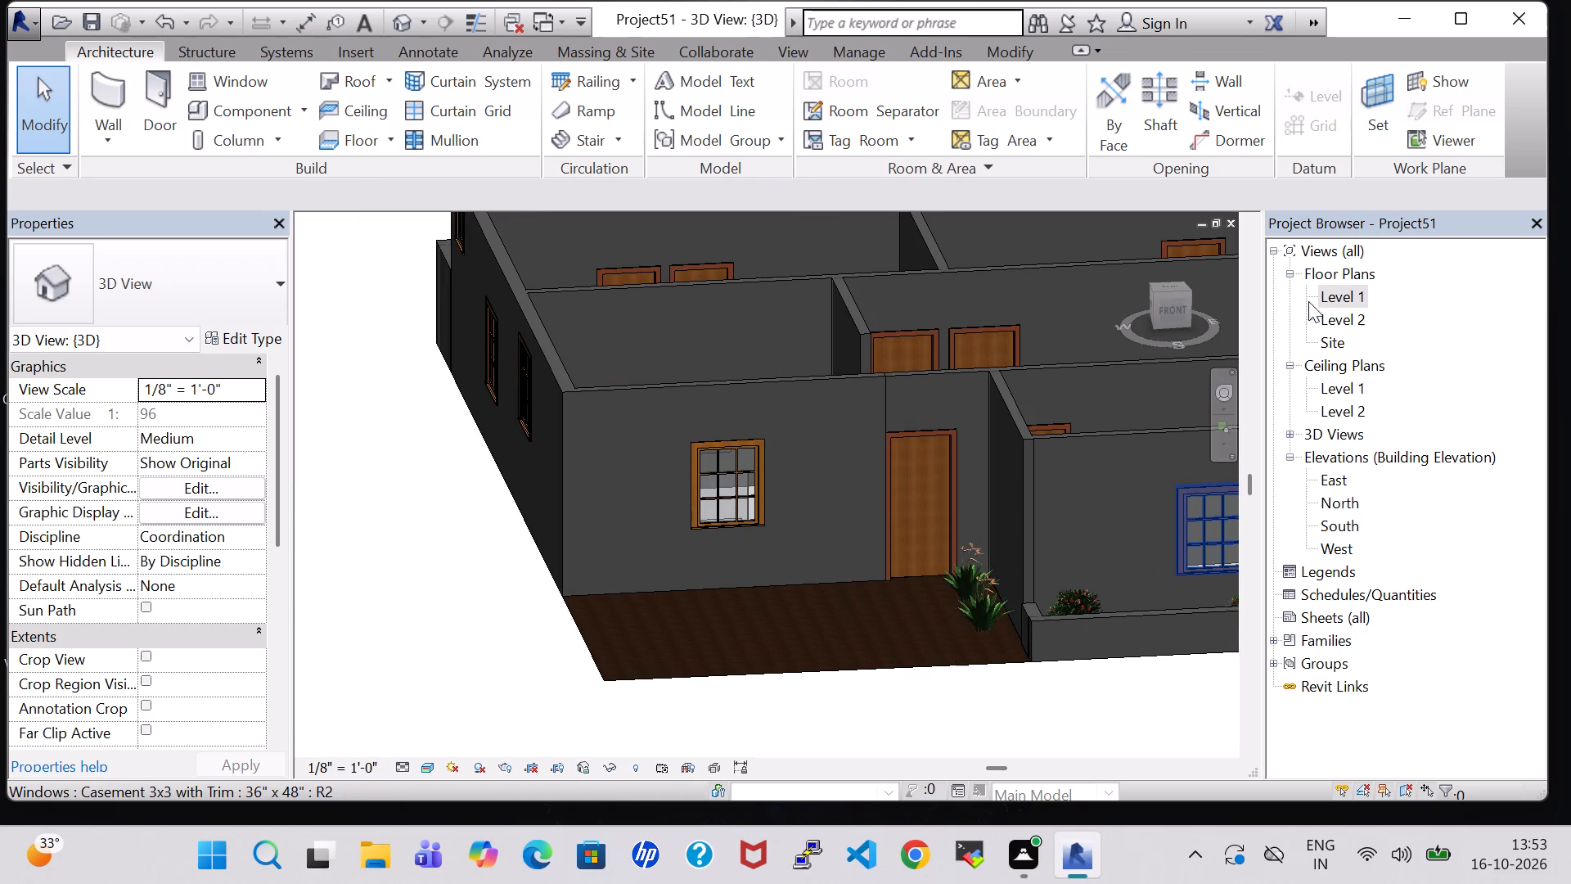
# On the Level 1 plan, place another Crane Lily - 3' plant west of the front door, about 2' 1" south of the house wall.
pyautogui.doubleClick(1353, 293)
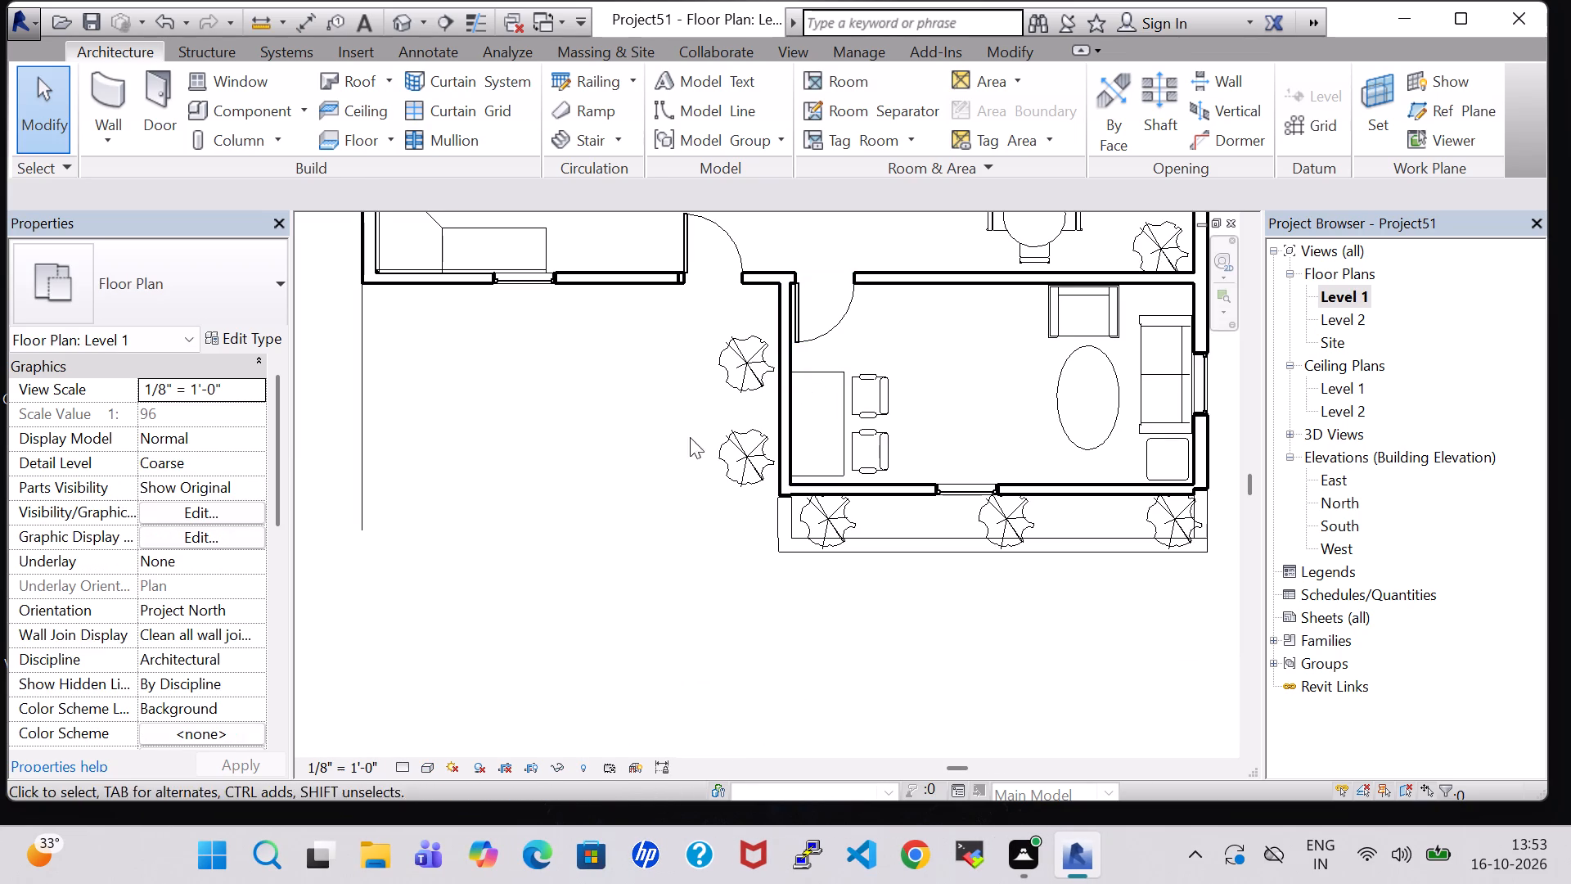
pyautogui.click(737, 455)
pyautogui.rightClick(737, 455)
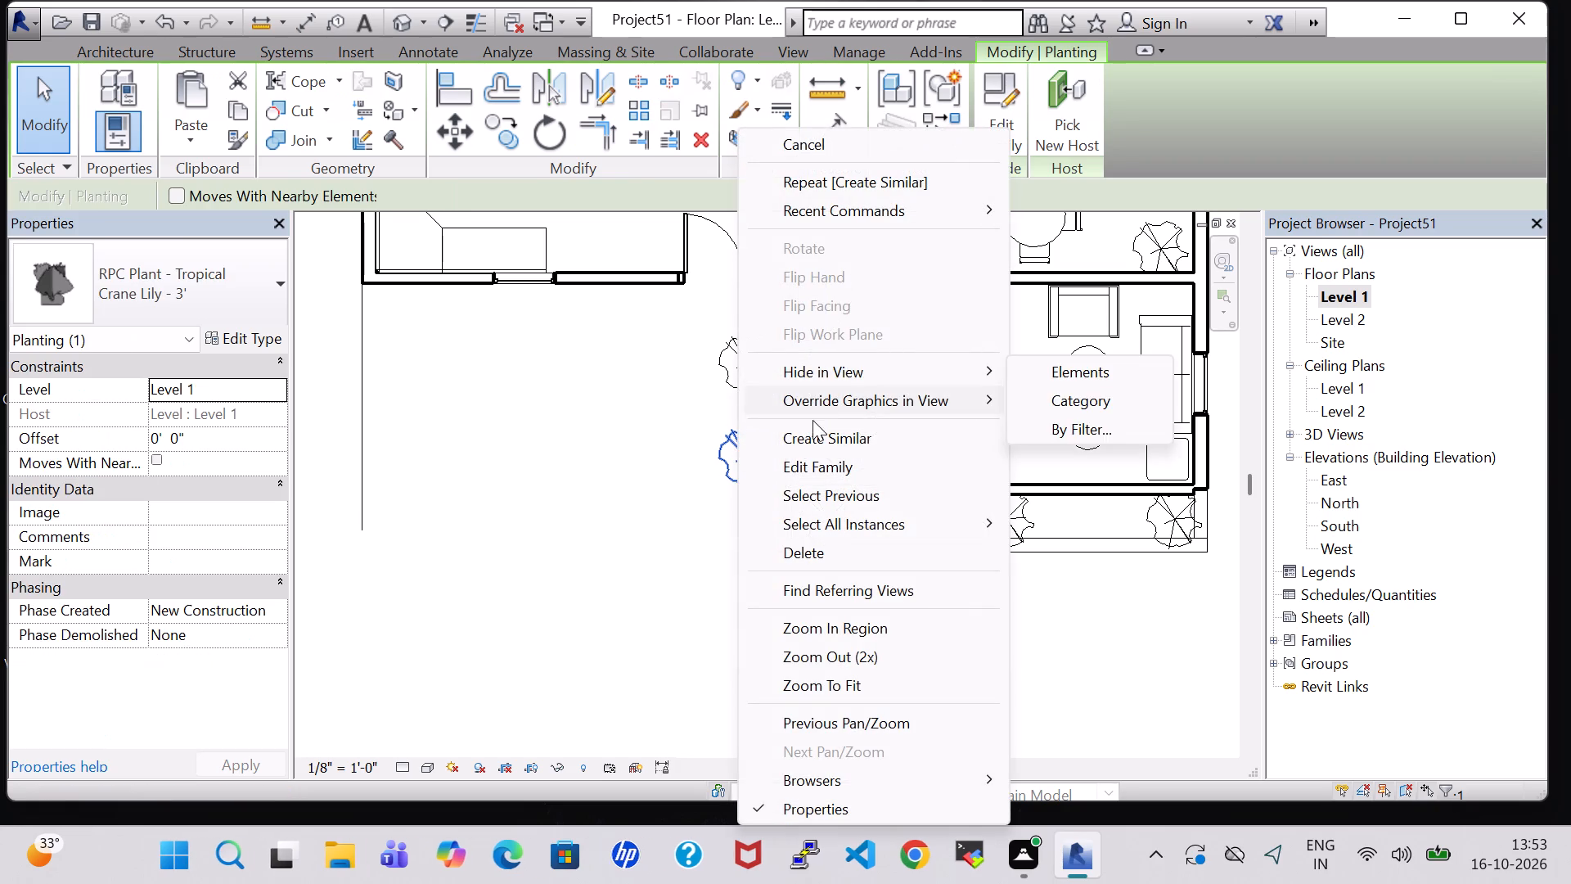
pyautogui.click(814, 430)
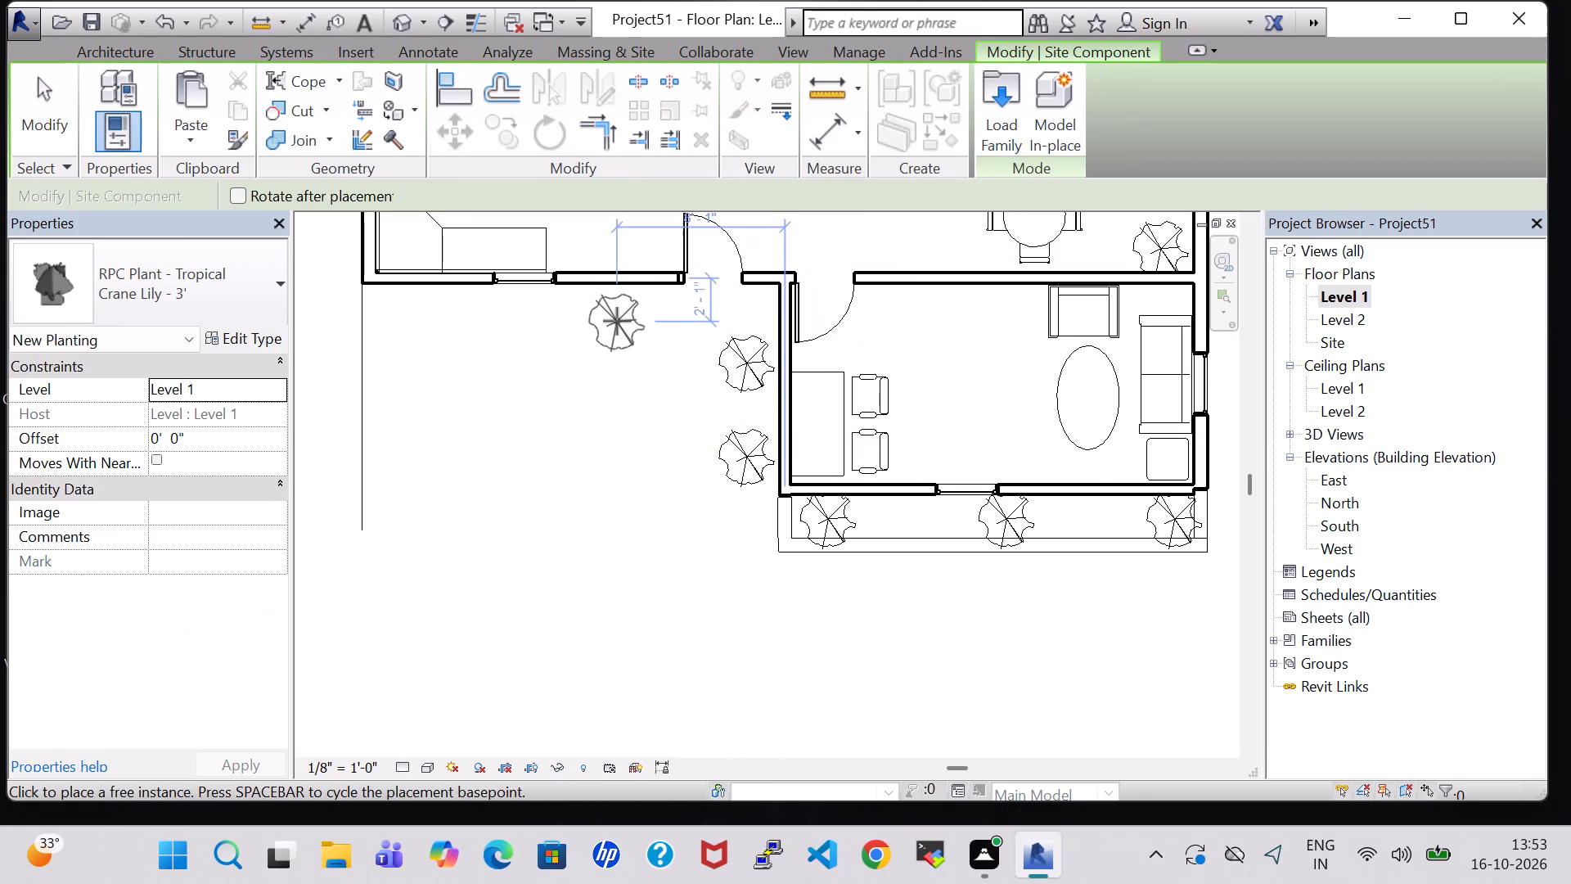
pyautogui.click(617, 321)
pyautogui.press('Escape')
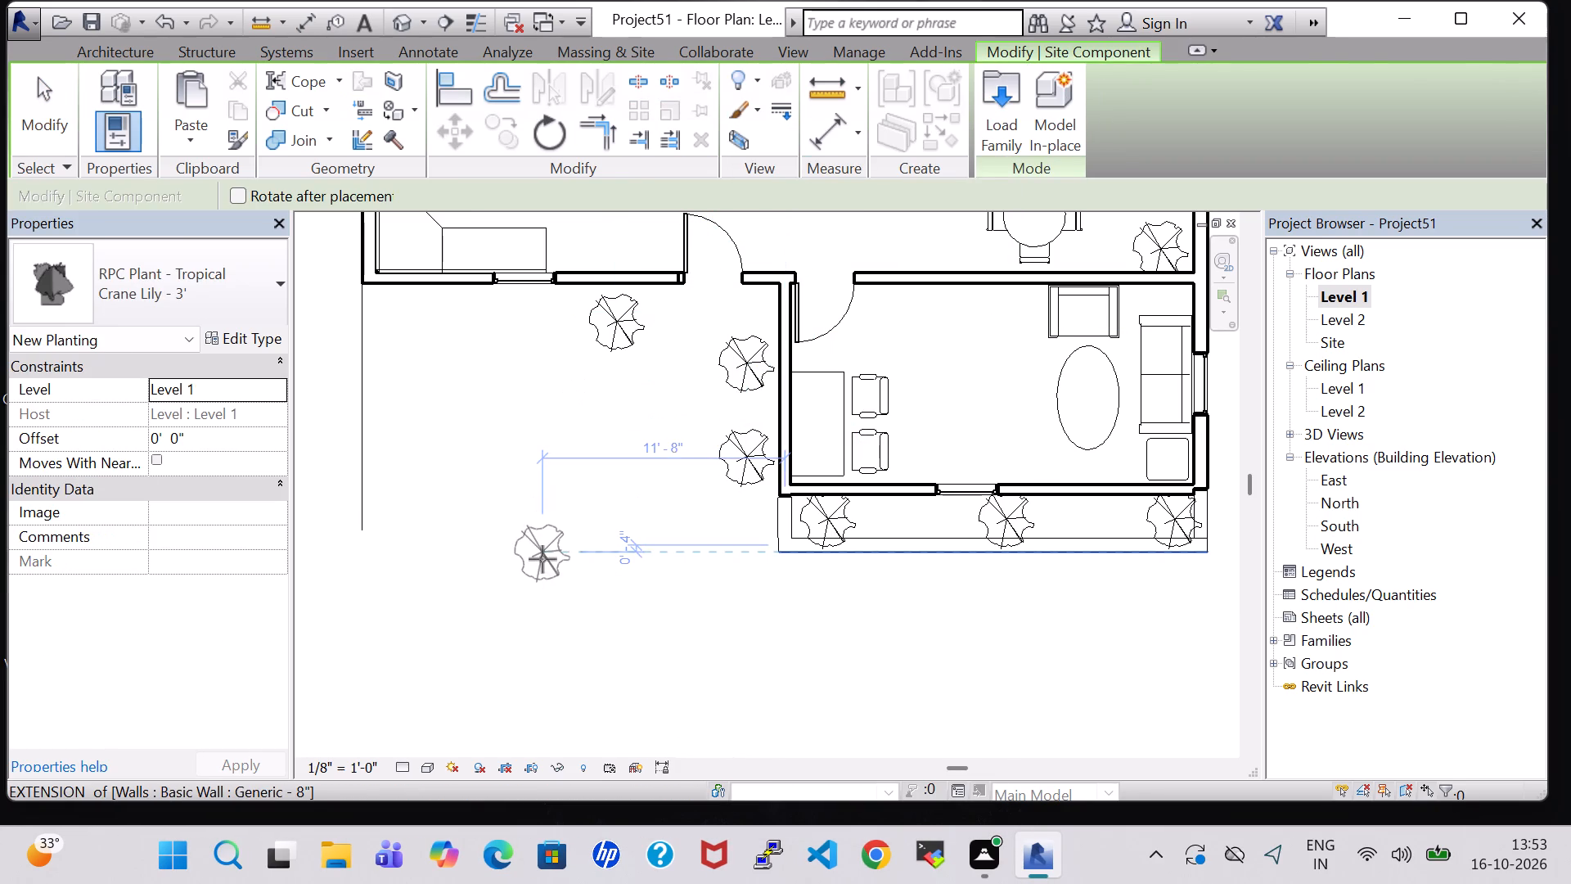
pyautogui.press('Escape')
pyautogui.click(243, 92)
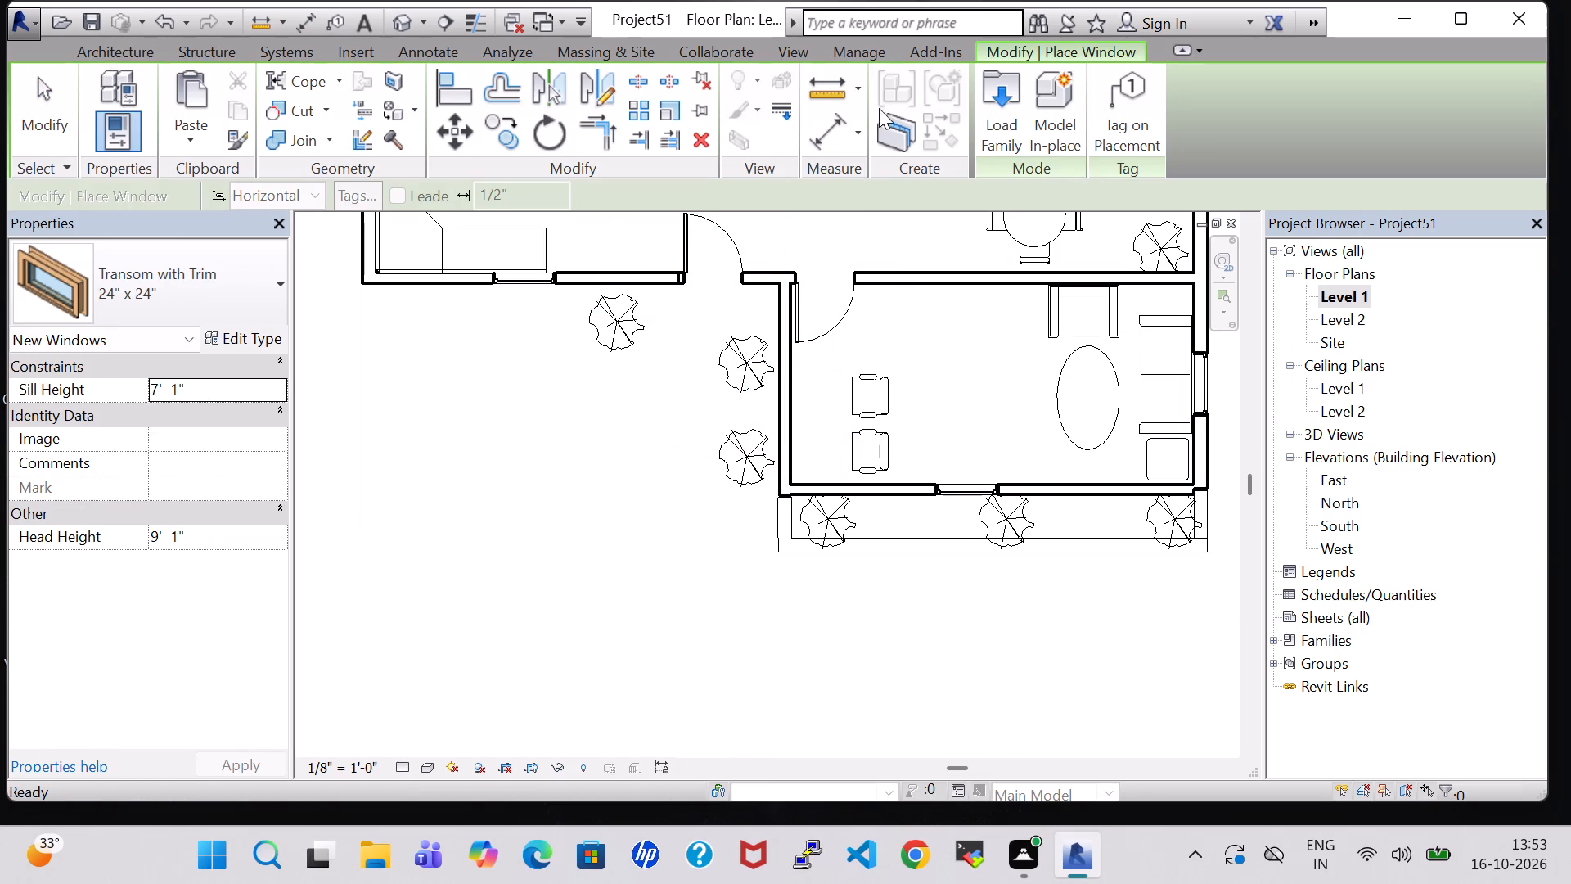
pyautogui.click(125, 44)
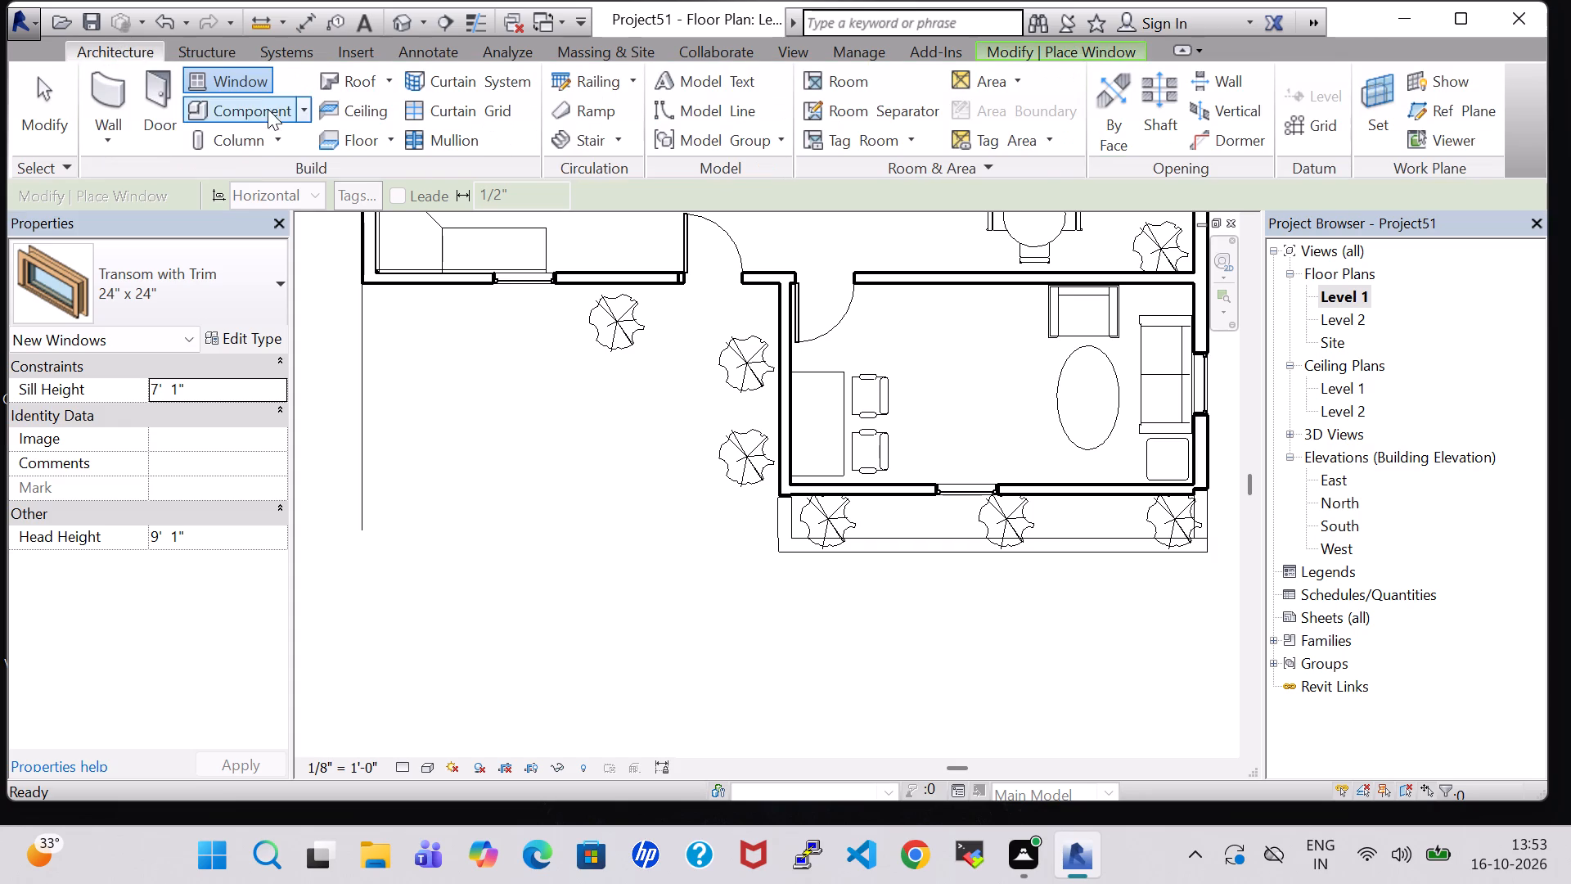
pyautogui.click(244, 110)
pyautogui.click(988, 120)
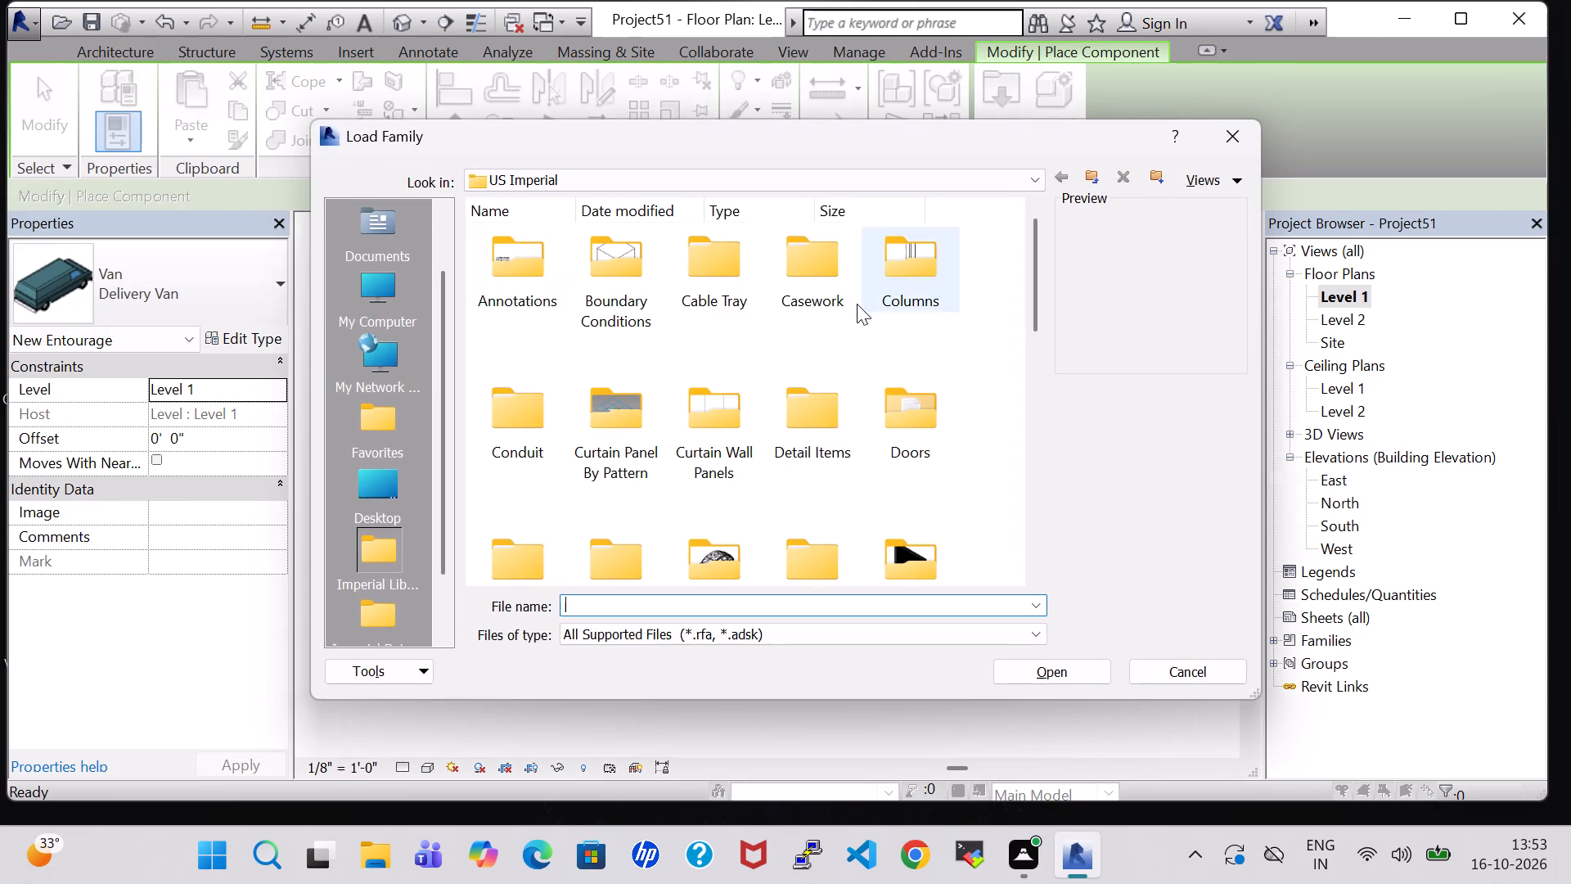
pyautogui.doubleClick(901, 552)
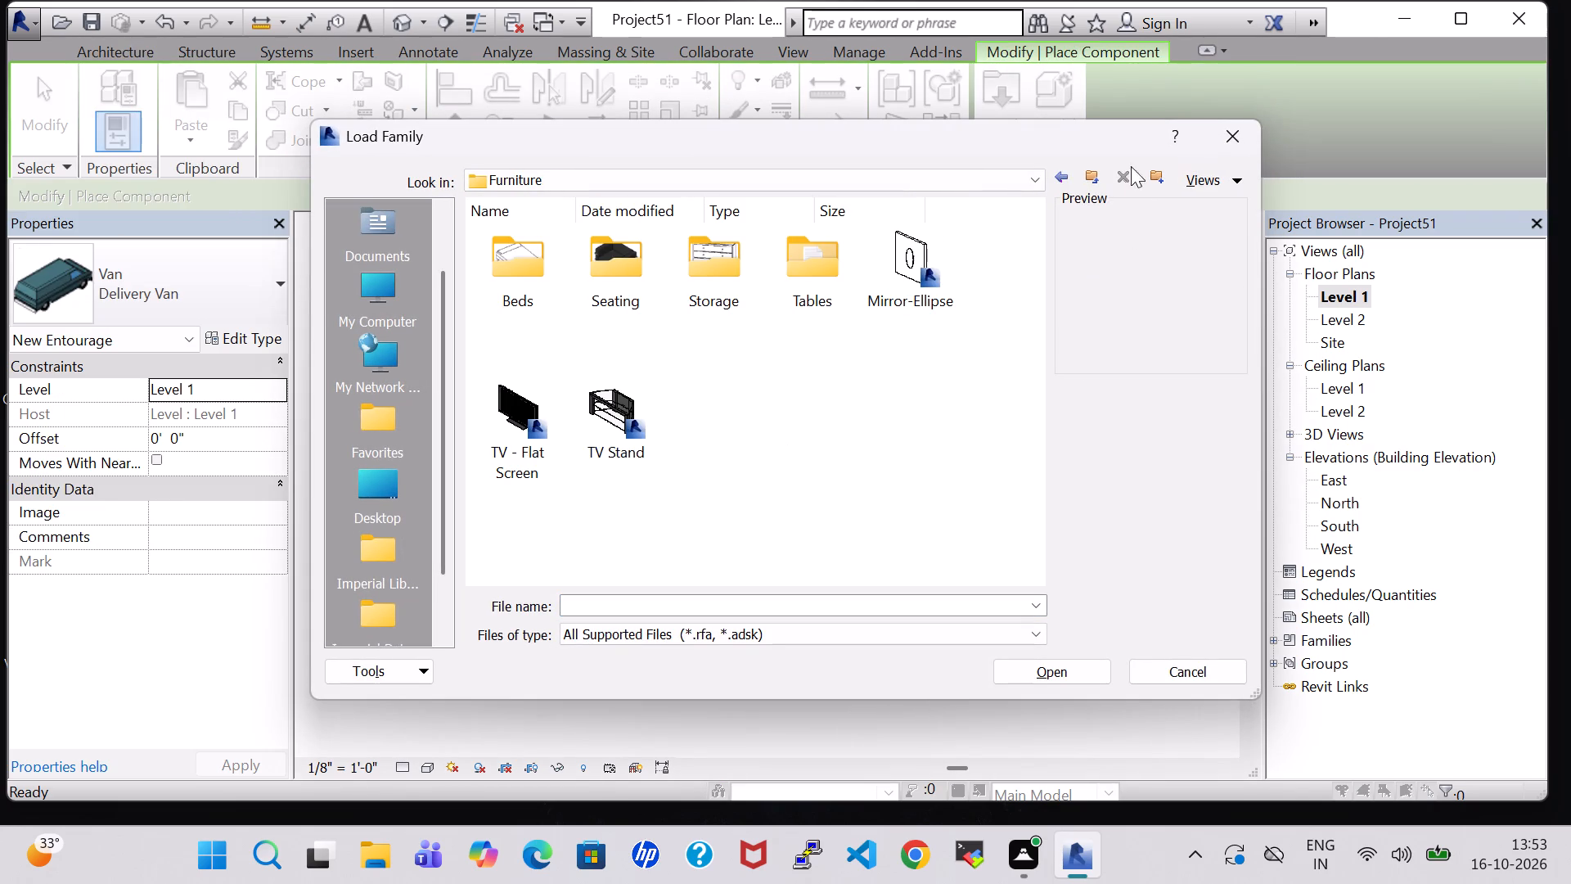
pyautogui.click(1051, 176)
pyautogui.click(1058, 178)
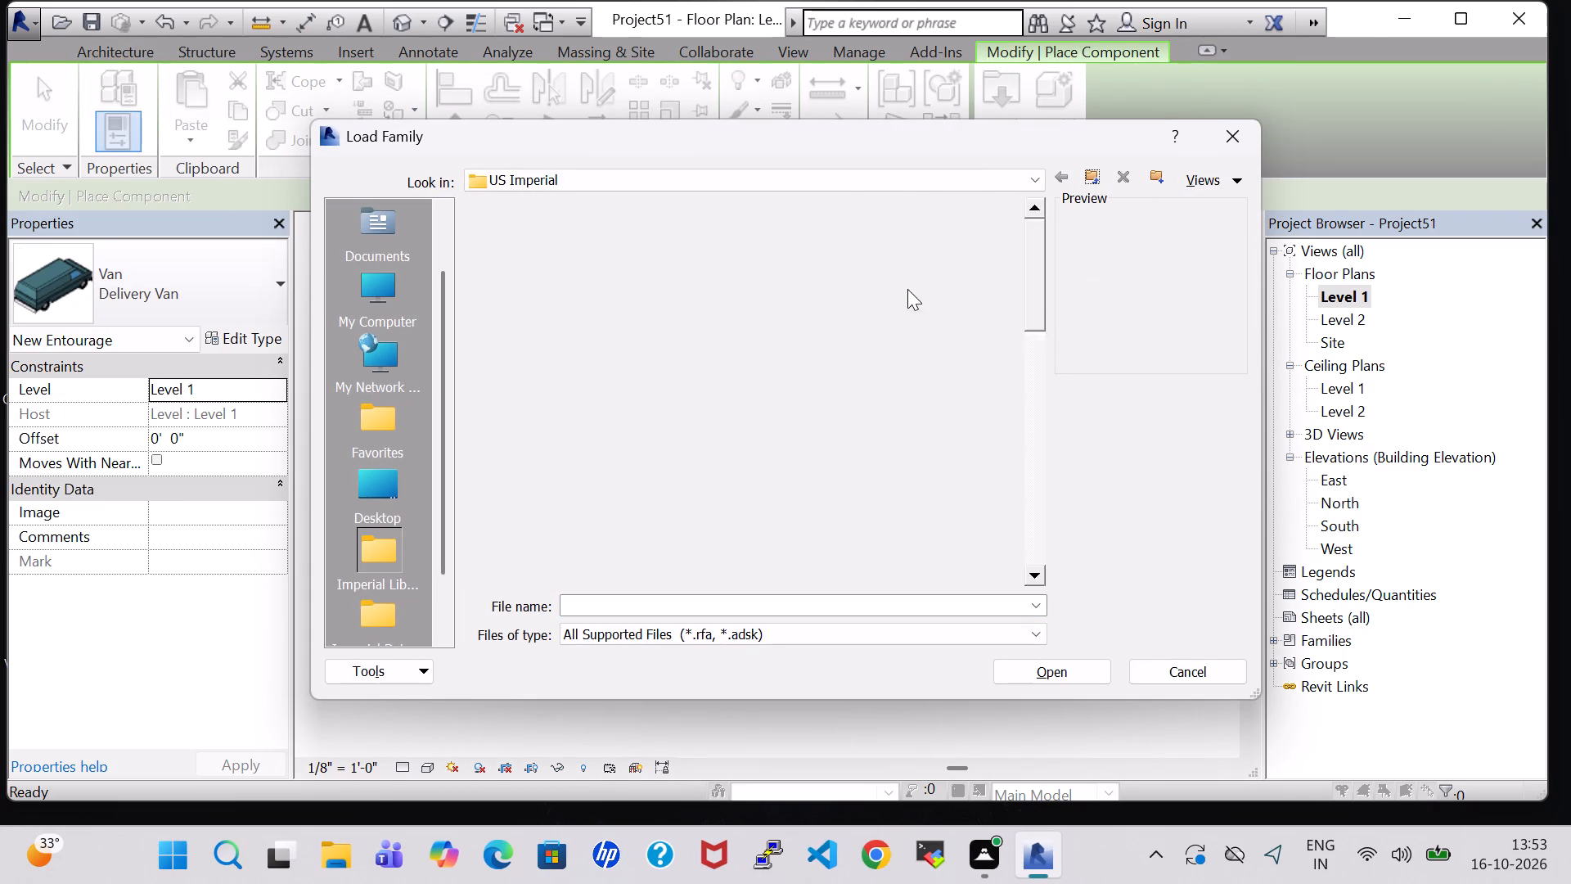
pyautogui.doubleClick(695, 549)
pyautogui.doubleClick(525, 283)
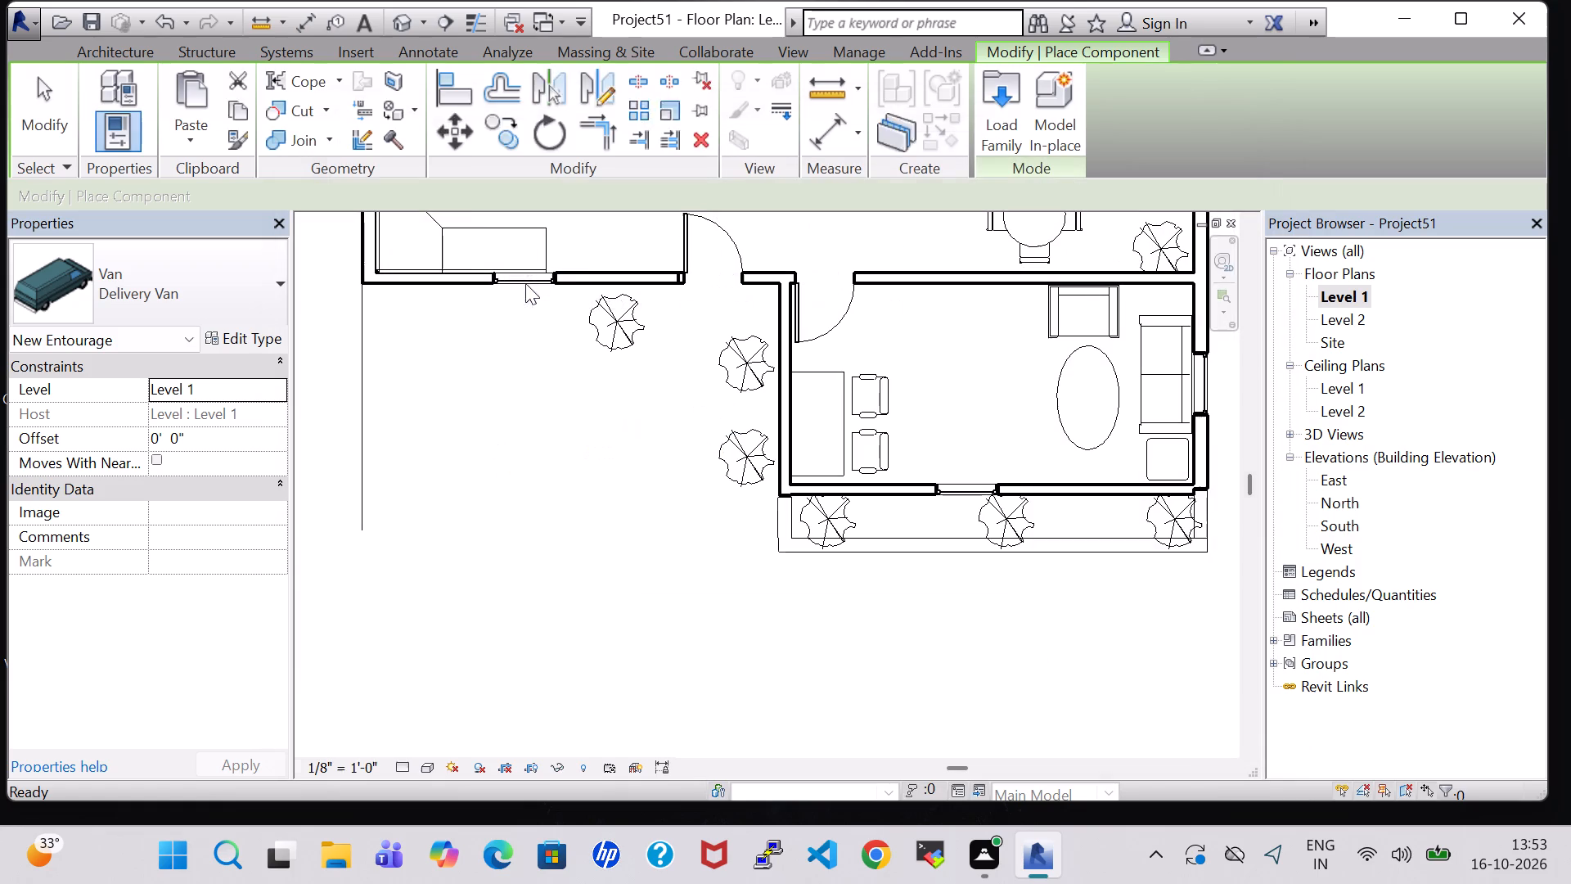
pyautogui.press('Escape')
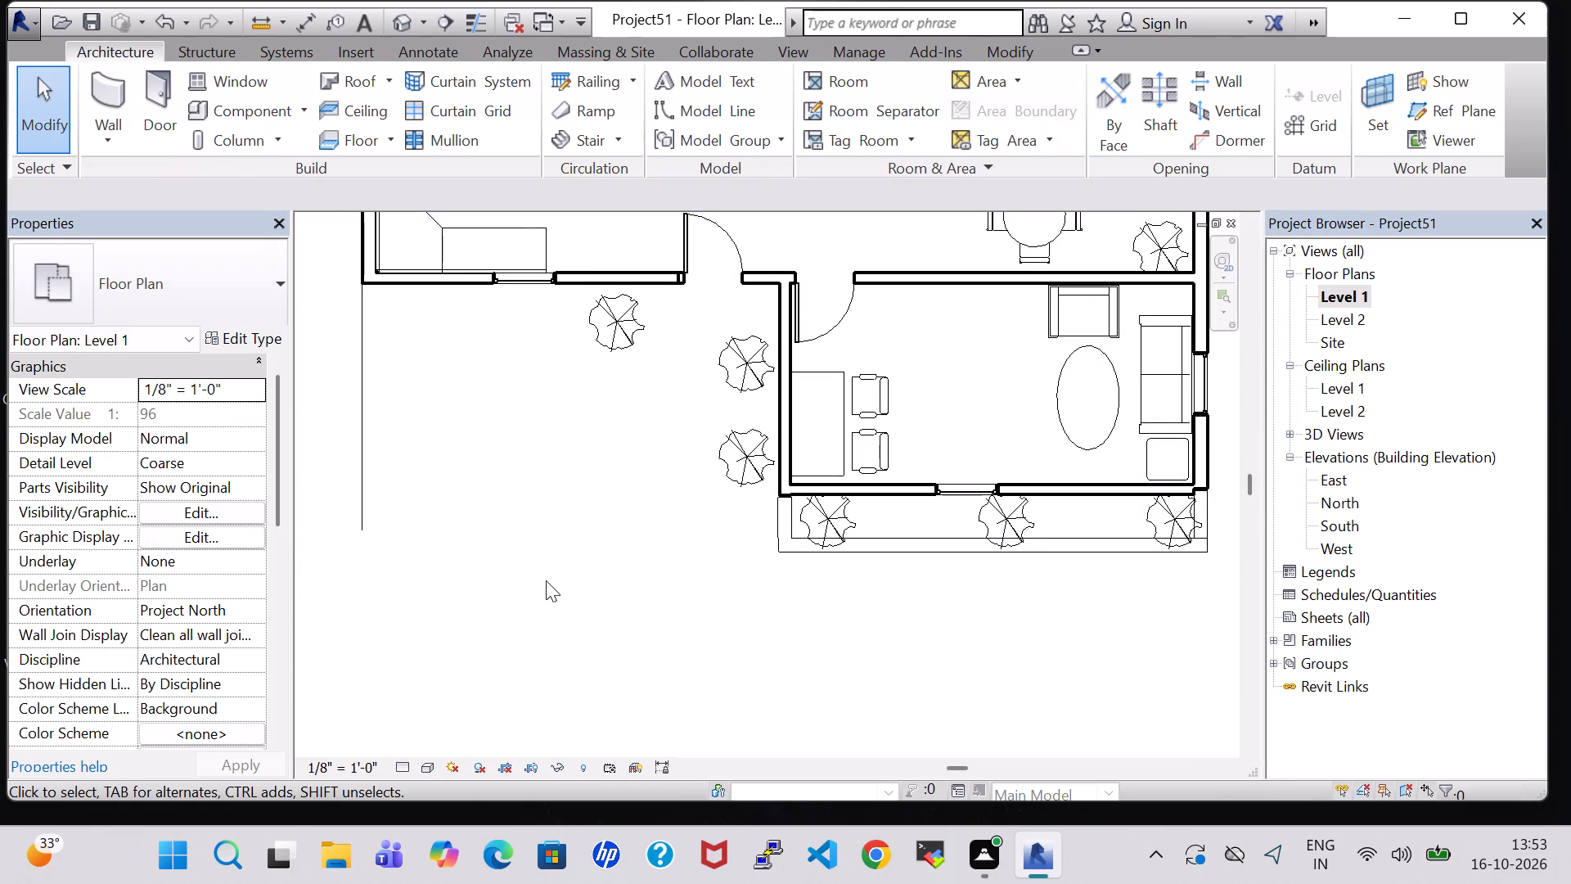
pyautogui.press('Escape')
# Examine the house layout on the Level 1 plan and the kitchen's front wall and entrance area in the 3D view.
pyautogui.scroll(-2, 466, 408)
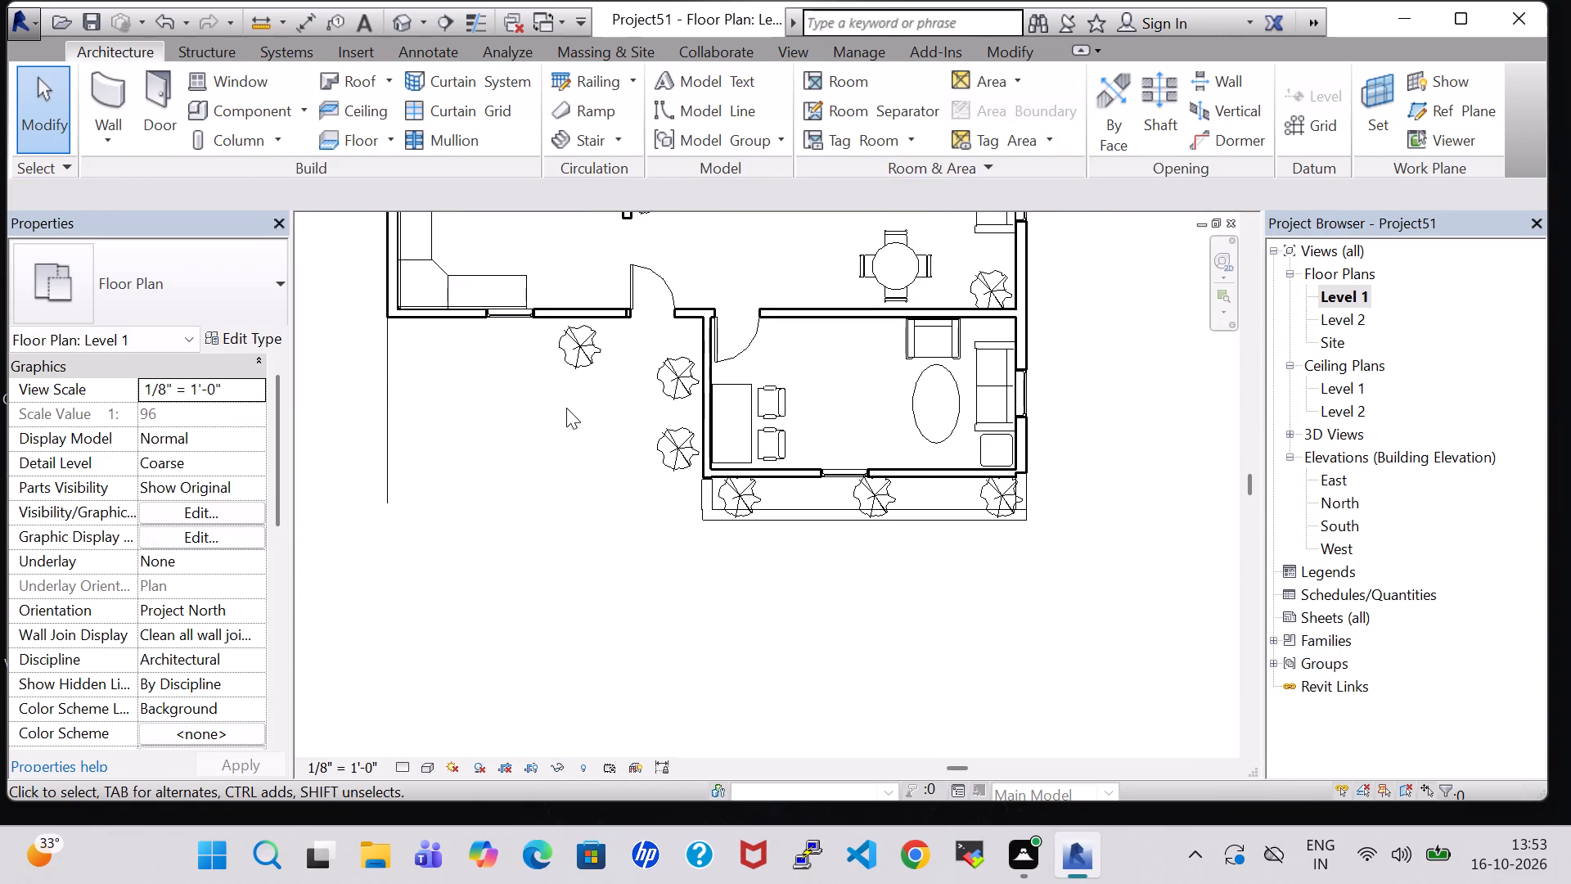
pyautogui.moveTo(566, 408); pyautogui.dragTo(527, 558, button='middle')
pyautogui.scroll(-2, 527, 558)
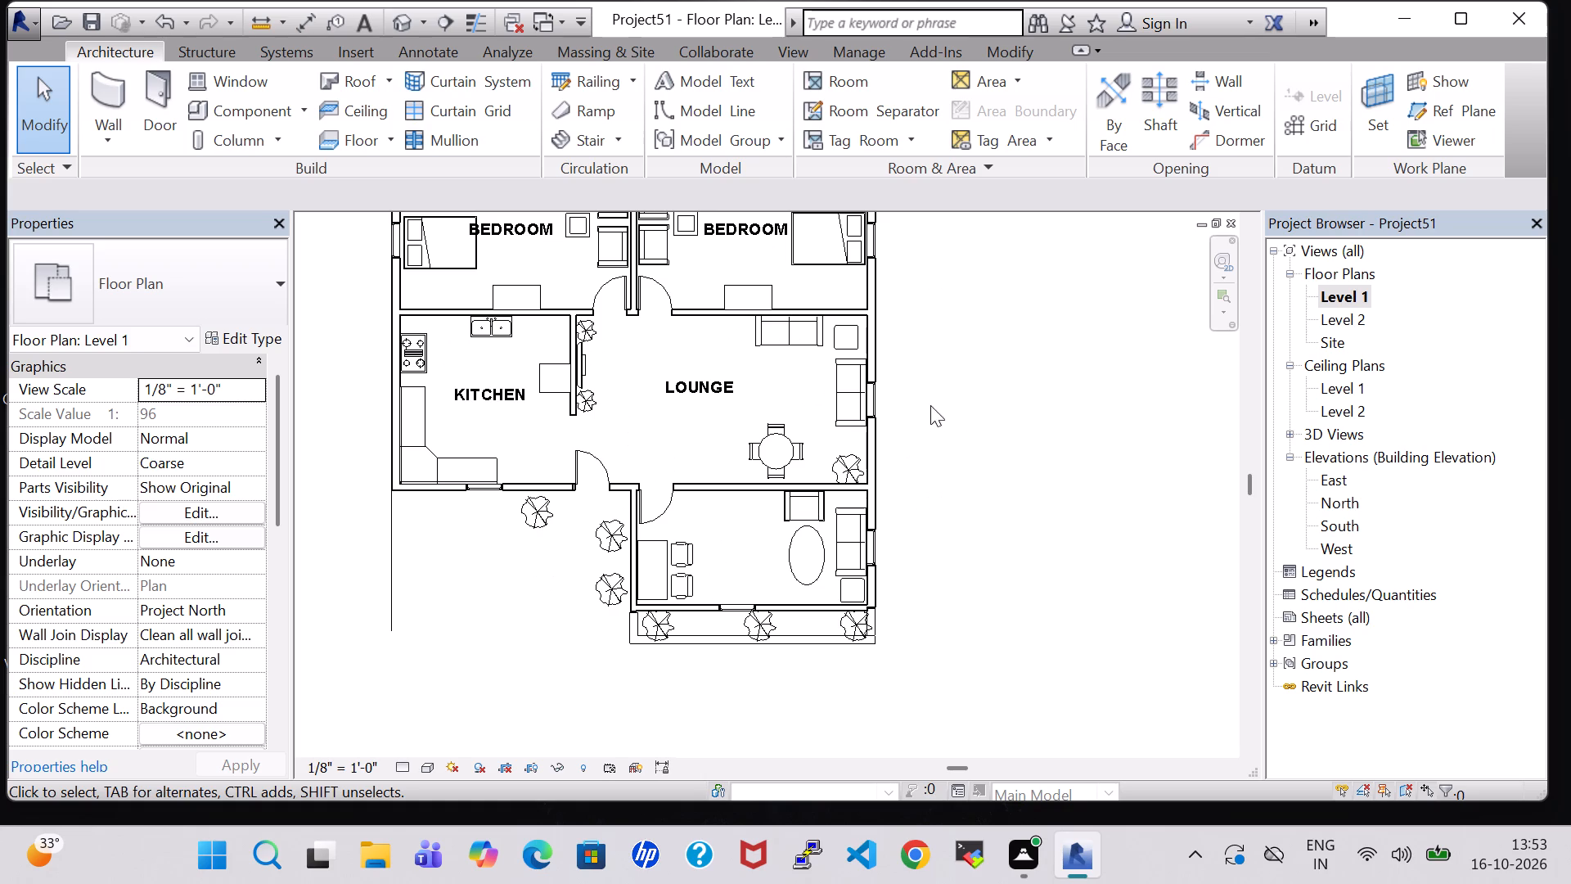
pyautogui.moveTo(956, 382); pyautogui.dragTo(1025, 683, button='middle')
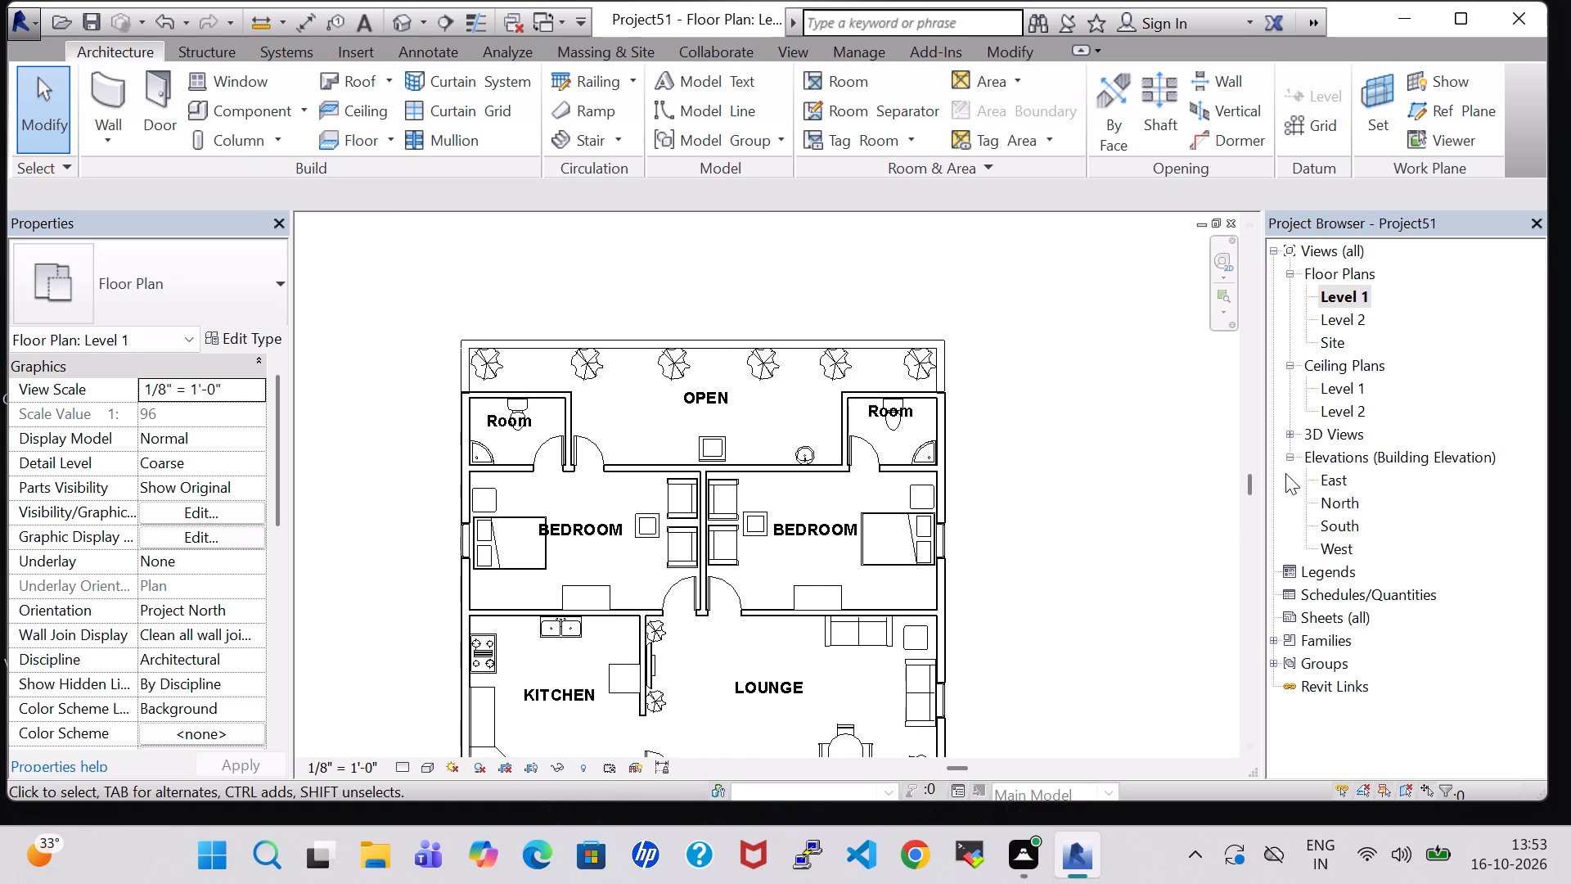
pyautogui.doubleClick(1338, 294)
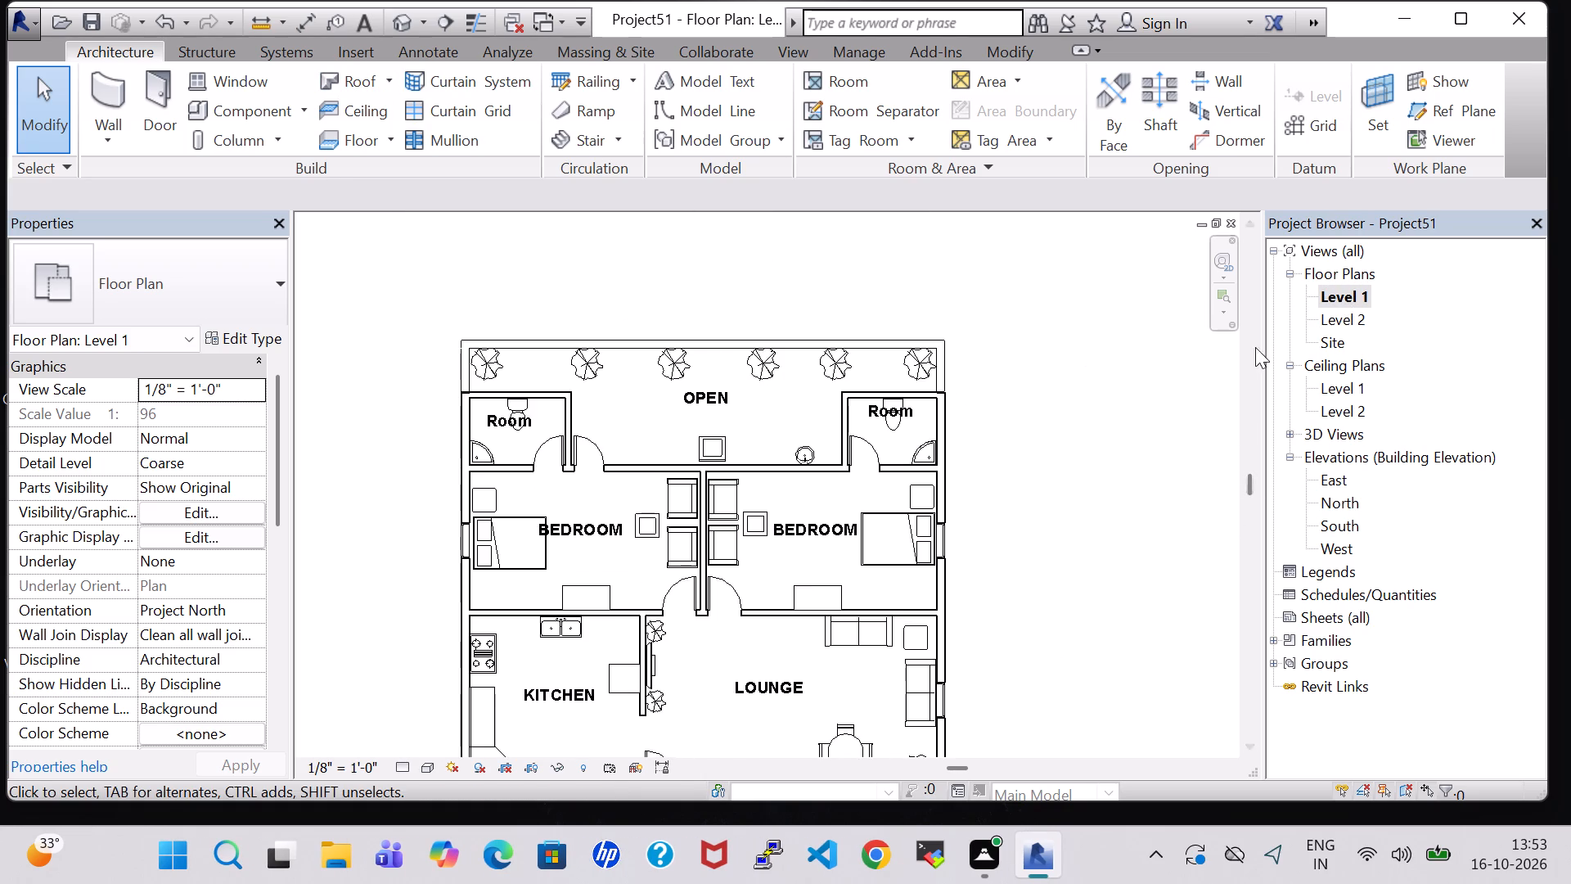
pyautogui.click(399, 25)
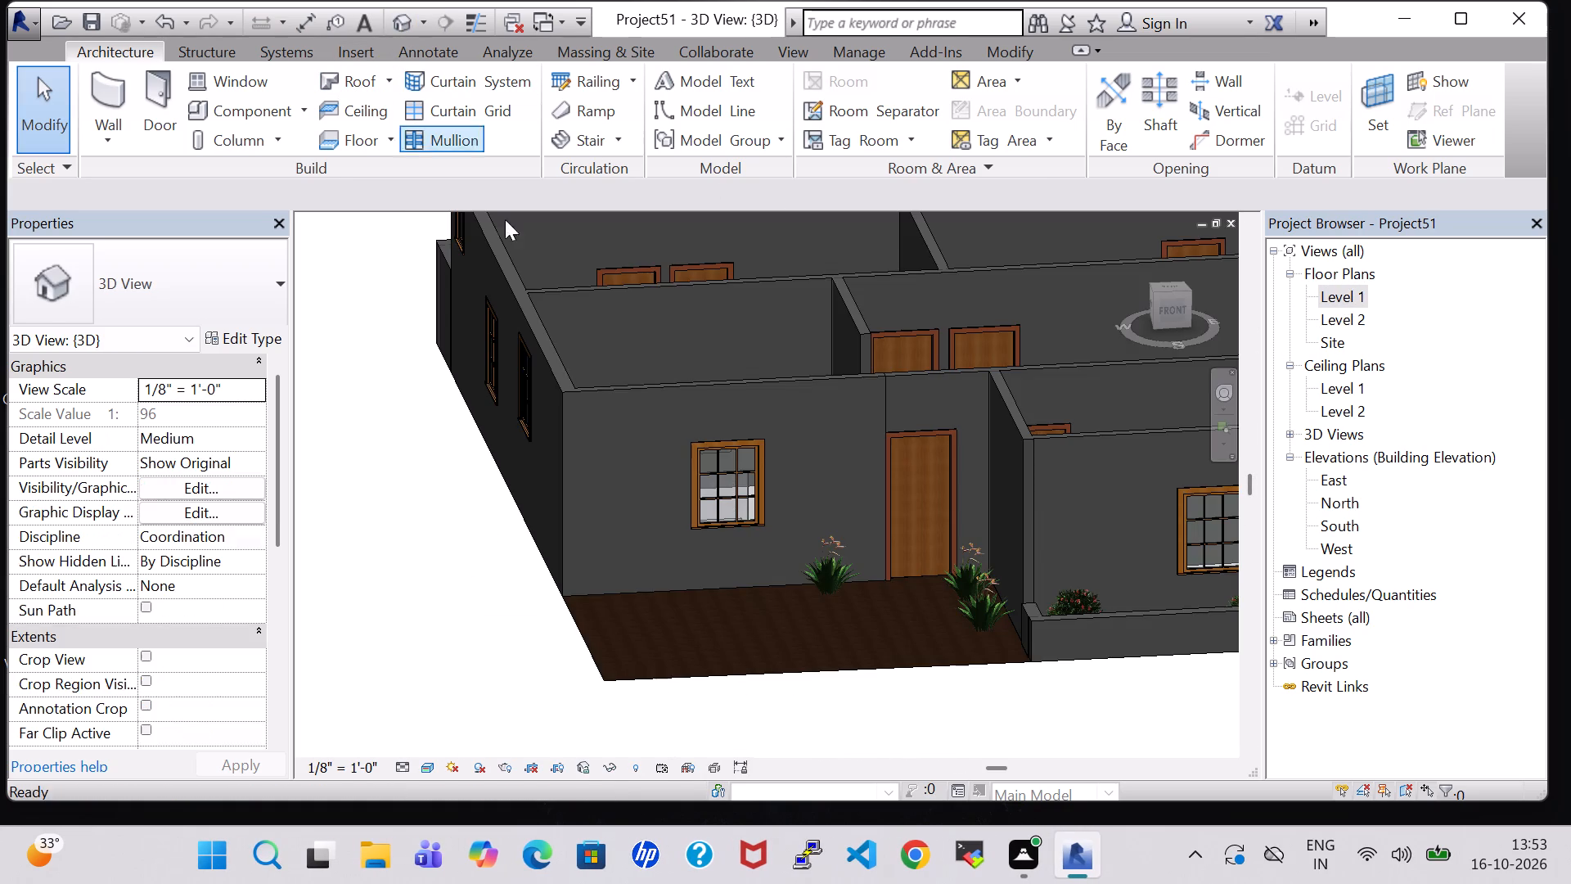
pyautogui.click(664, 393)
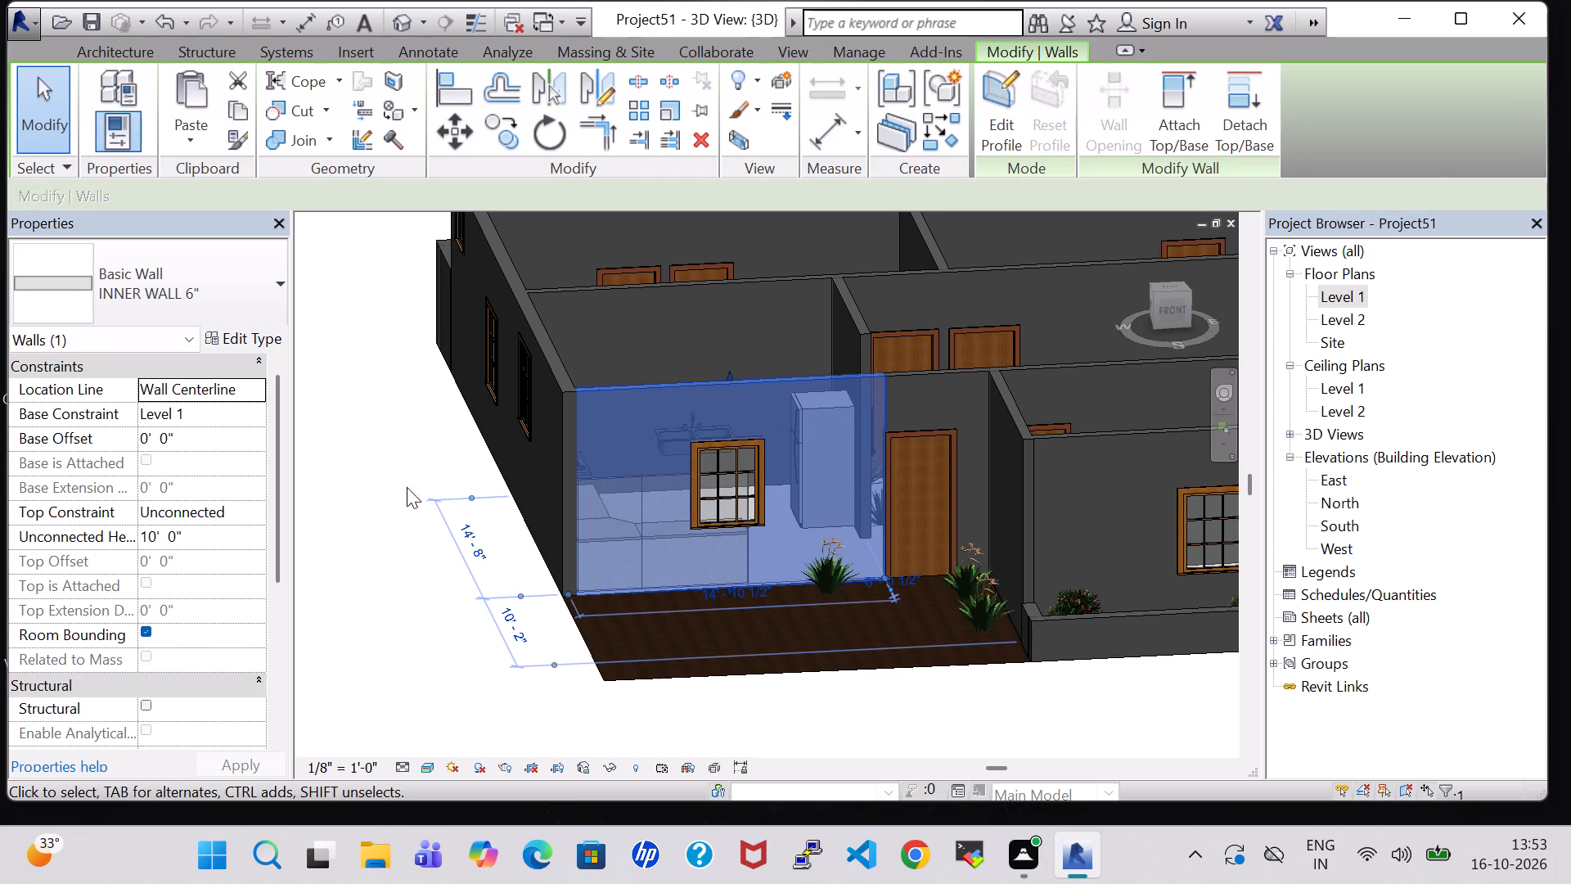
pyautogui.click(405, 443)
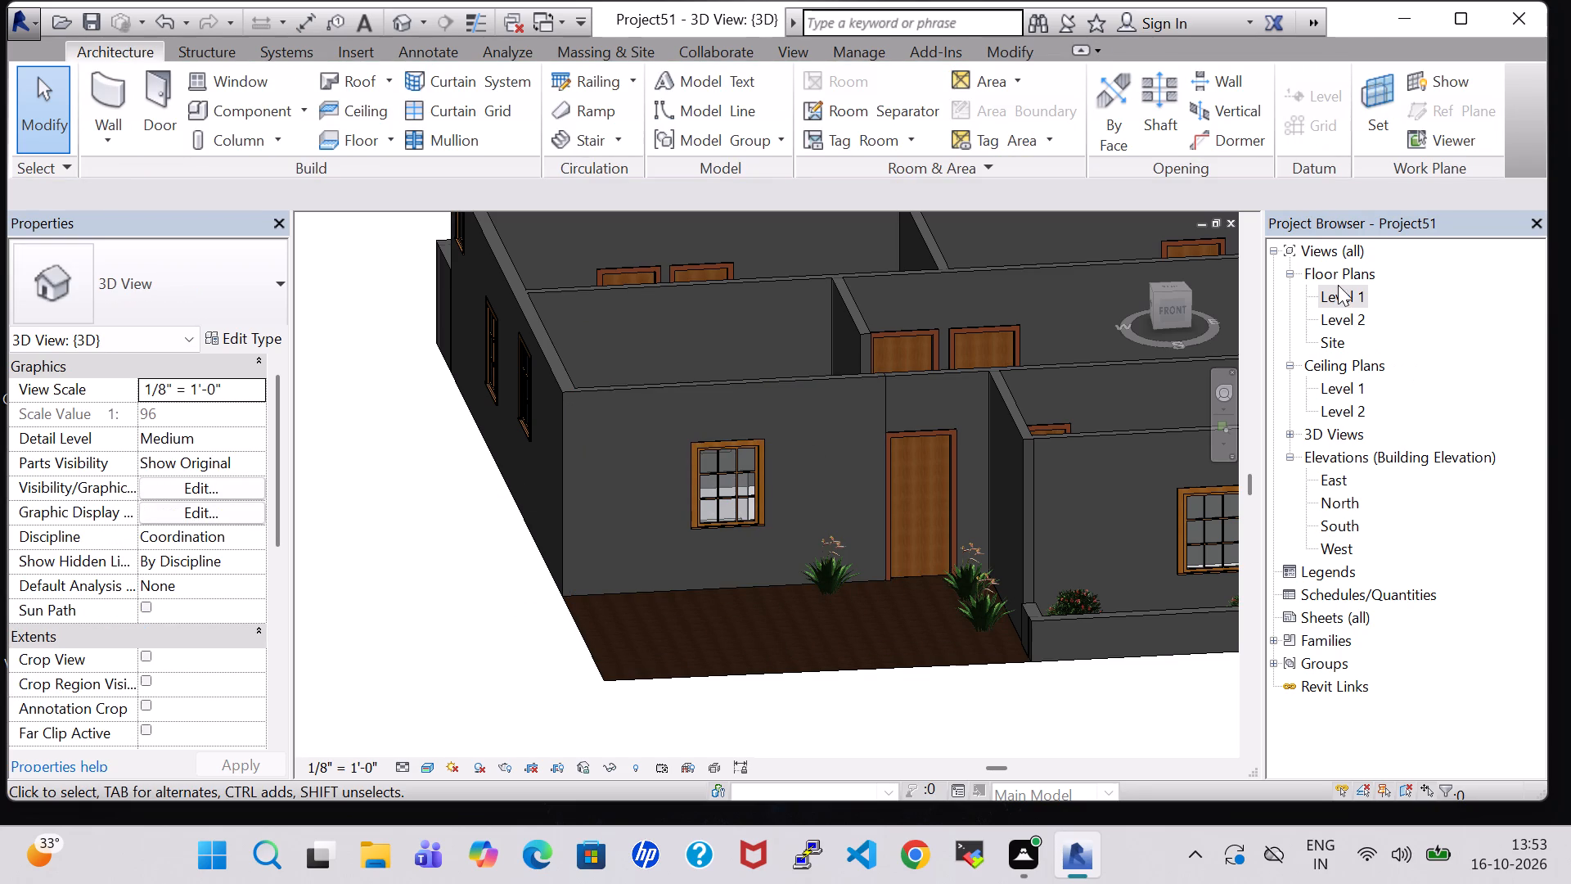
# On the Level 1 plan, start a Generic - 12" floor and sketch straight boundary lines along the outer north and east walls to the front room's southeast corner.
pyautogui.doubleClick(1338, 286)
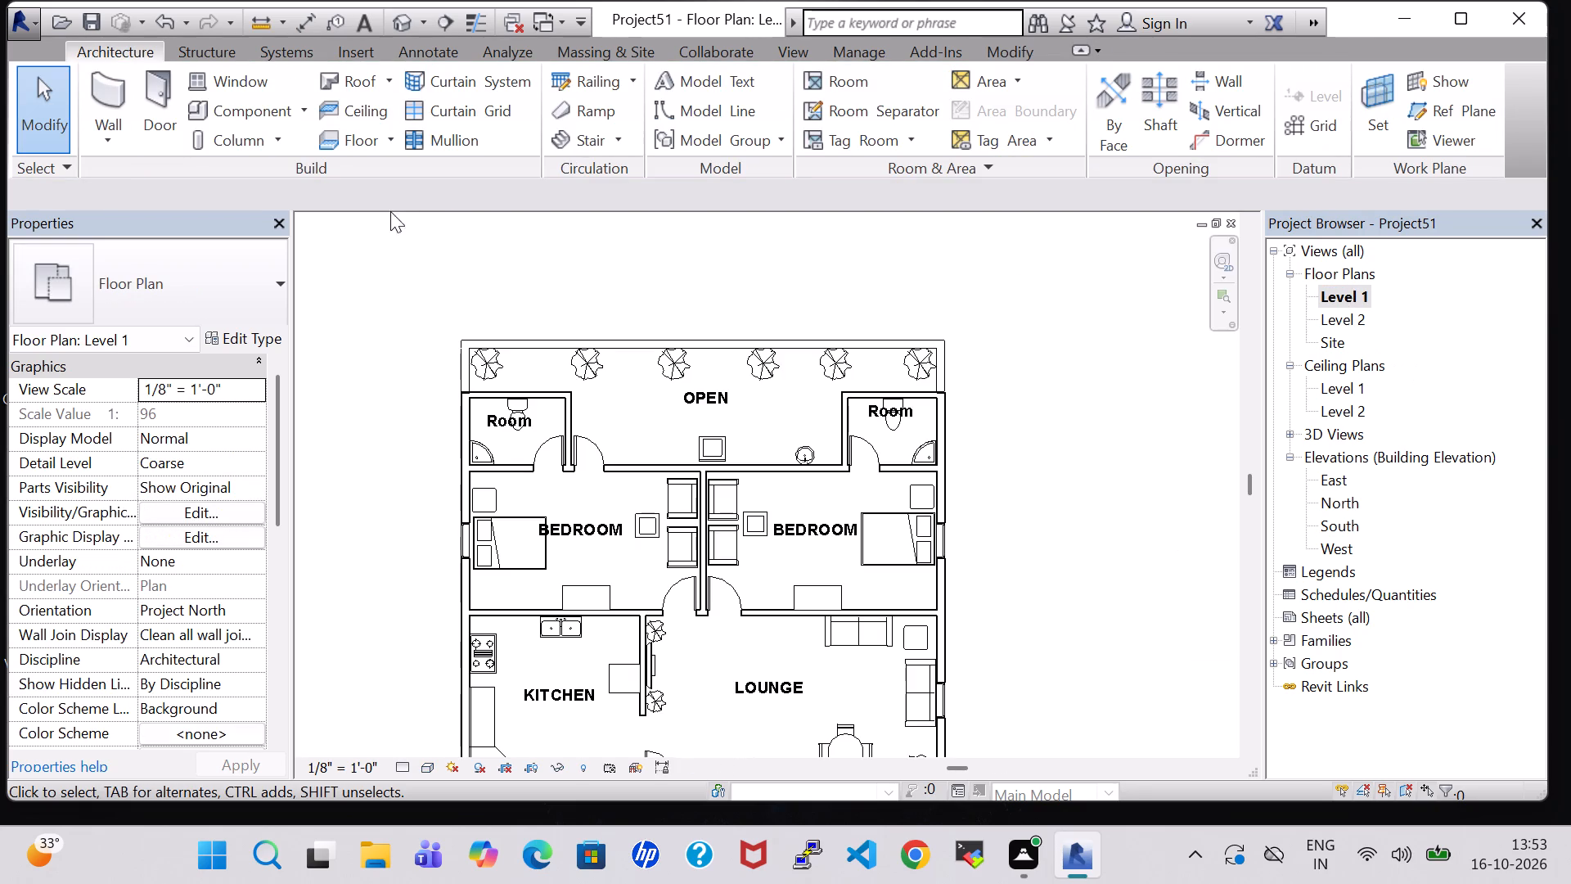
pyautogui.click(356, 147)
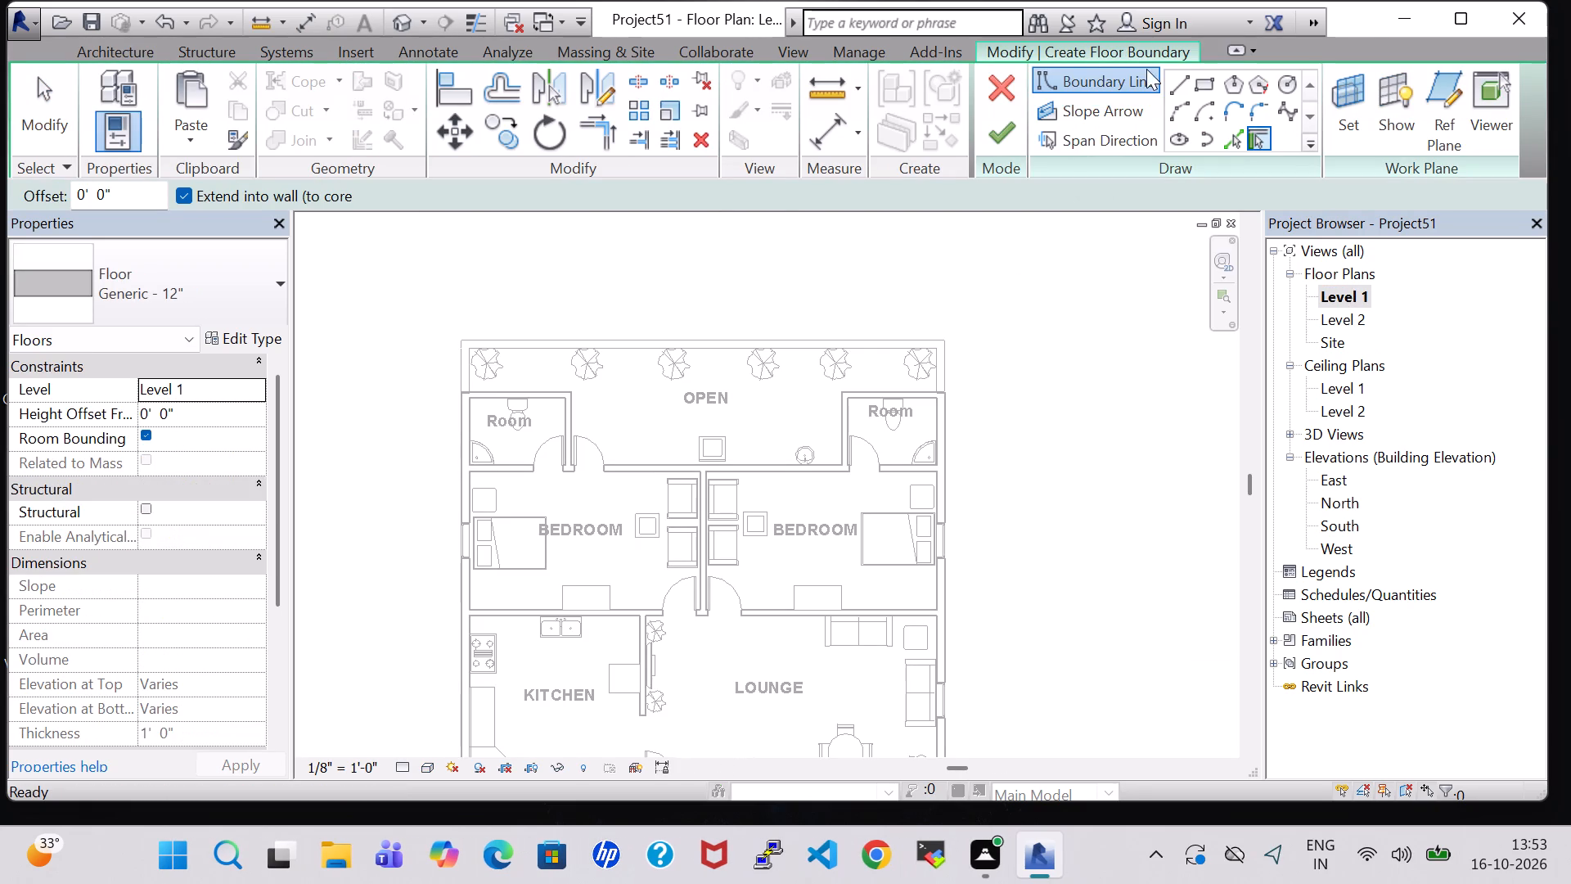
pyautogui.click(1175, 79)
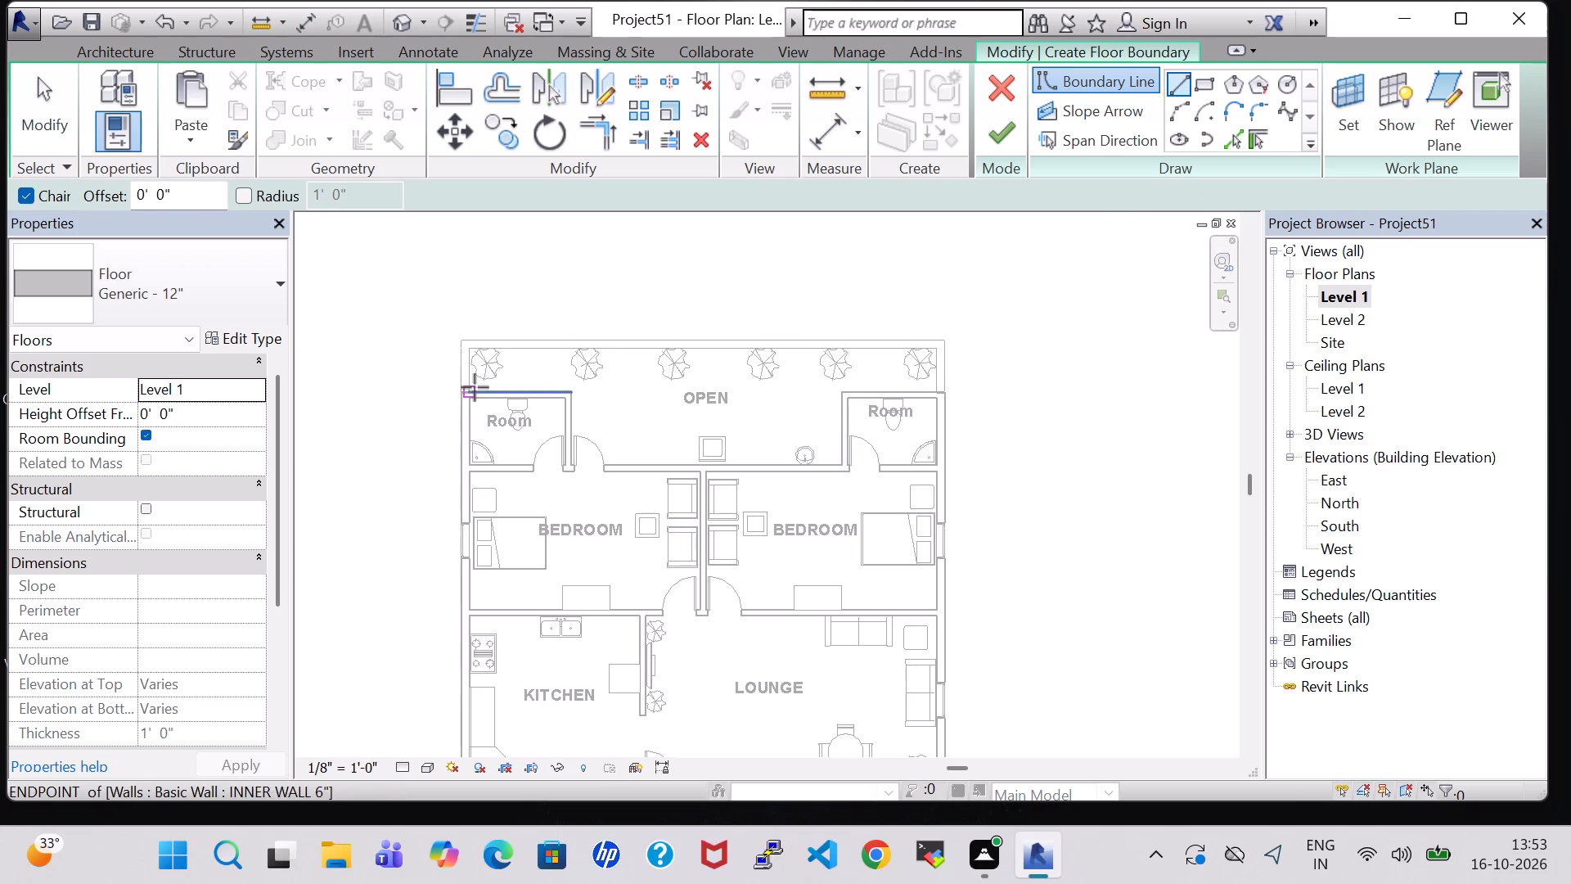
pyautogui.scroll(2, 464, 378)
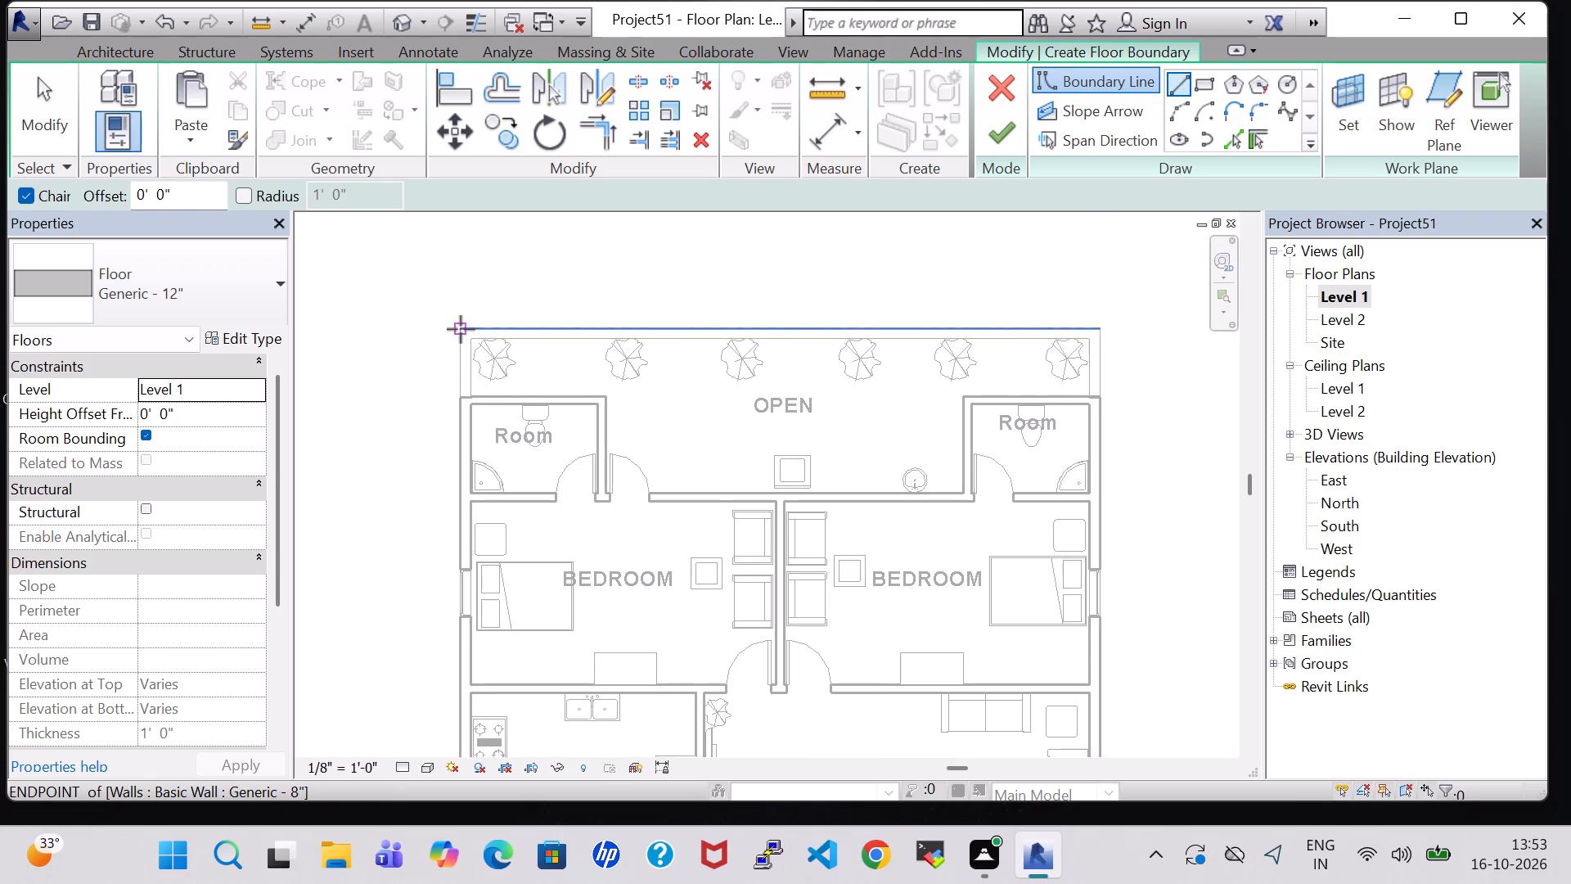
pyautogui.click(461, 329)
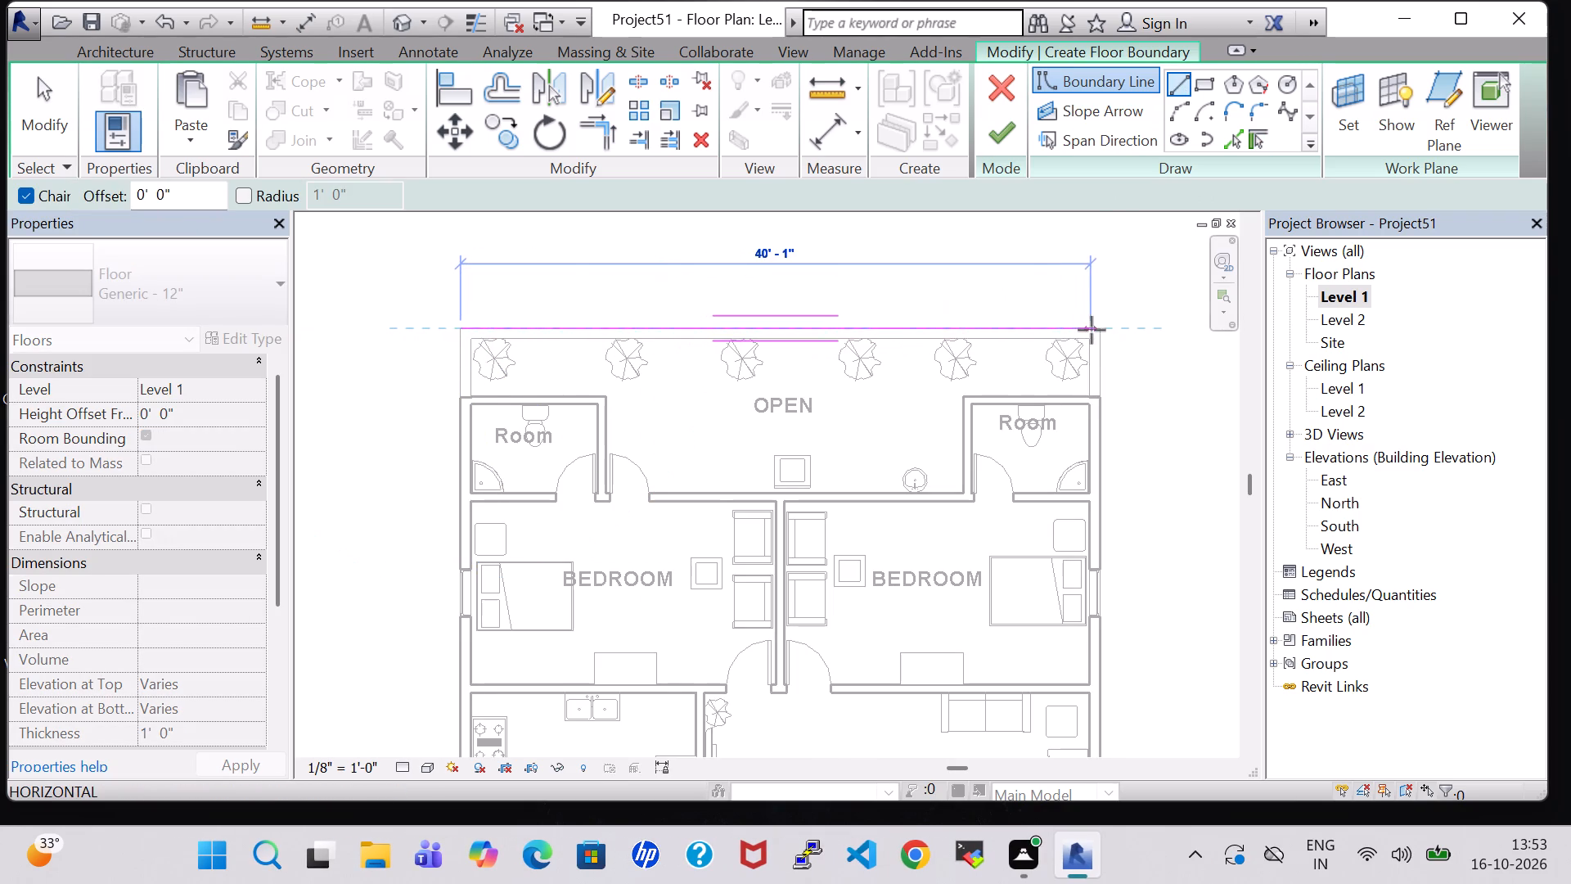
pyautogui.click(1100, 330)
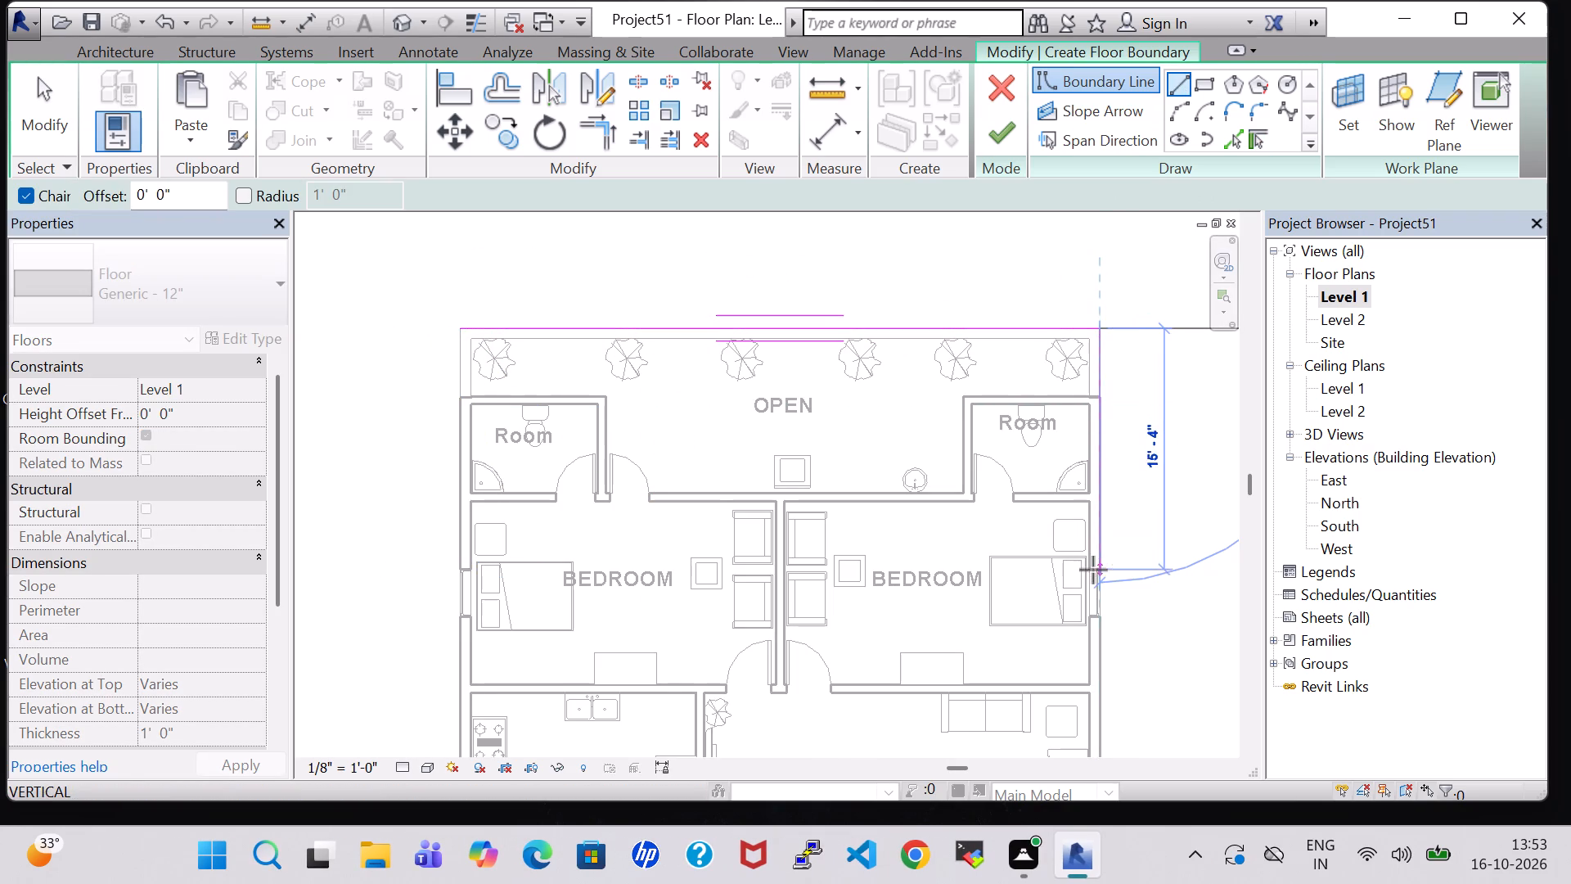
pyautogui.scroll(1, 1102, 575)
pyautogui.moveTo(1102, 575); pyautogui.dragTo(1095, 268, button='middle')
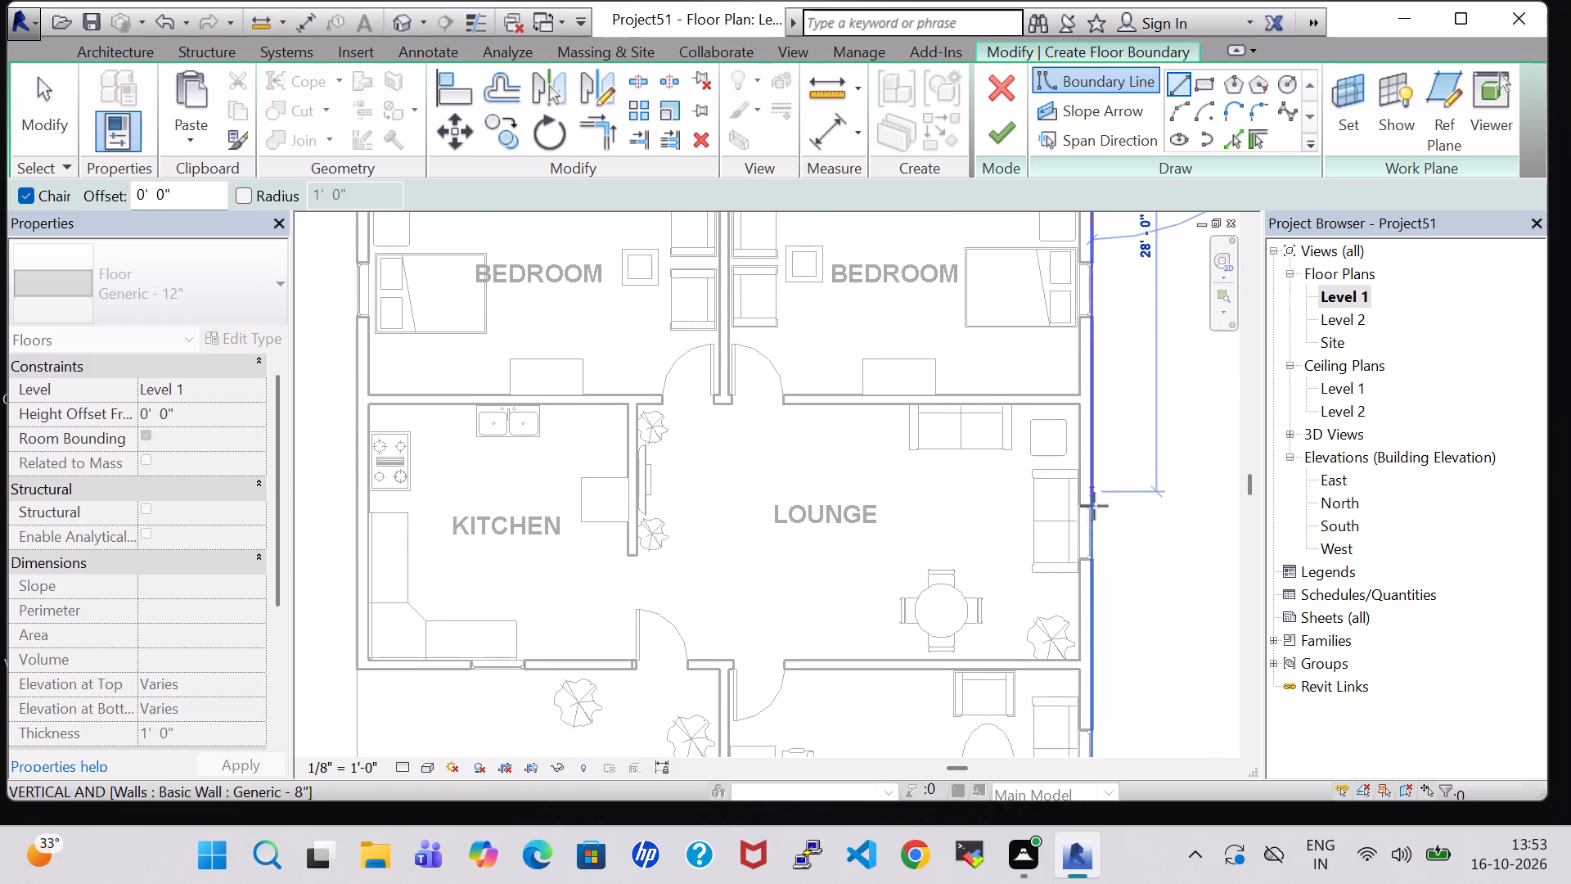
pyautogui.scroll(1, 1092, 602)
pyautogui.moveTo(1092, 602); pyautogui.dragTo(1111, 326, button='middle')
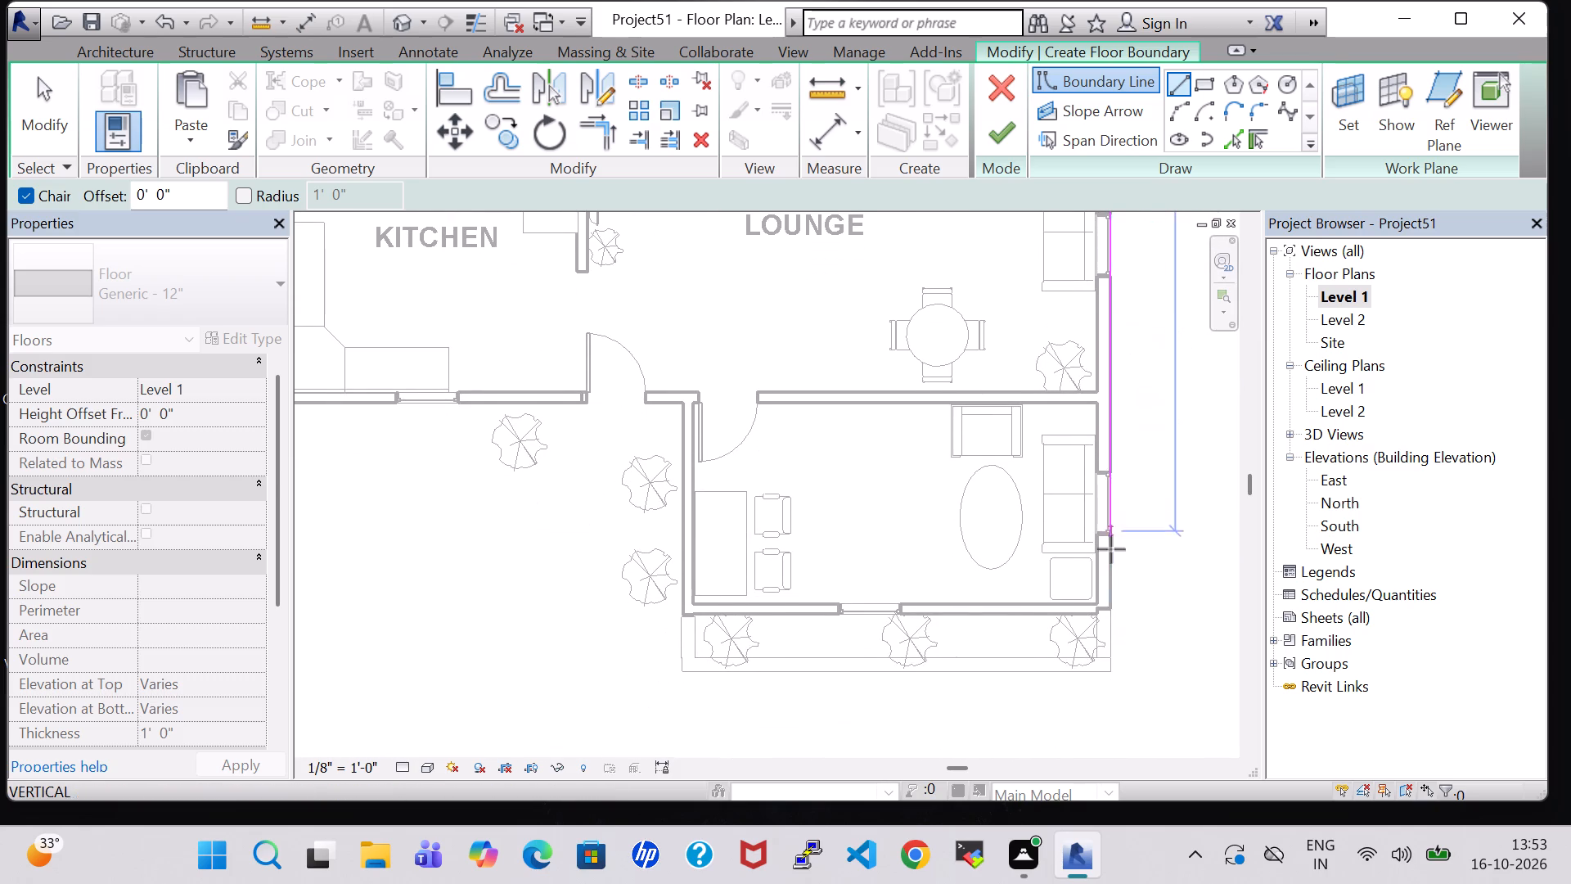
pyautogui.click(1110, 607)
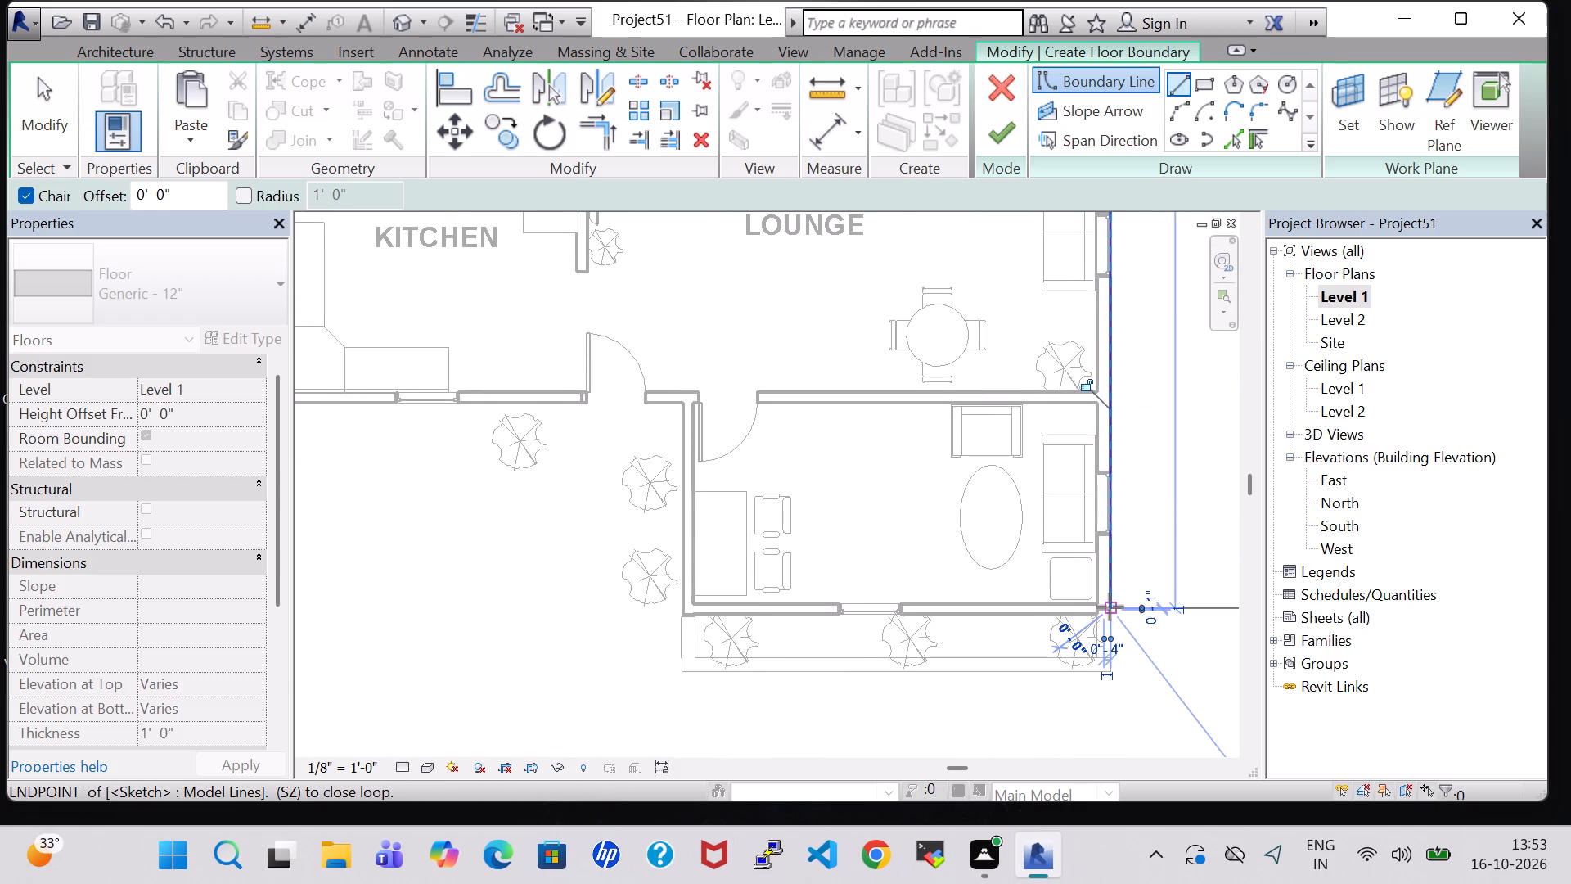
pyautogui.scroll(5, 1110, 607)
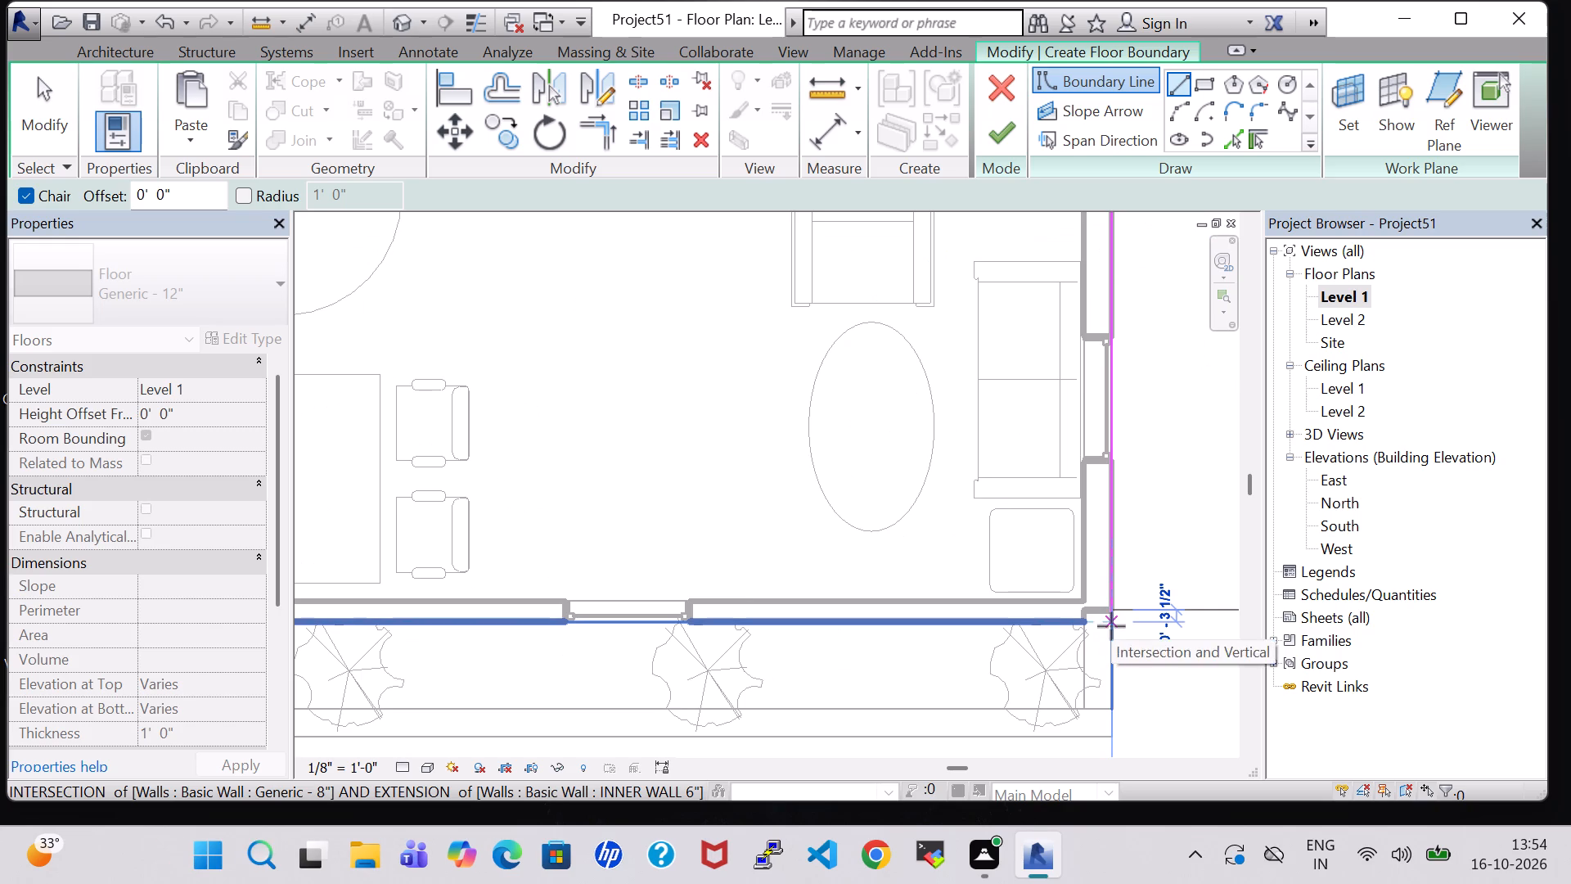
pyautogui.click(1111, 626)
# Continue the floor boundary along the front room's south and west walls, and about 20' 1" along the kitchen side's south wall to the southwest corner.
pyautogui.moveTo(482, 622); pyautogui.dragTo(515, 622, button='middle')
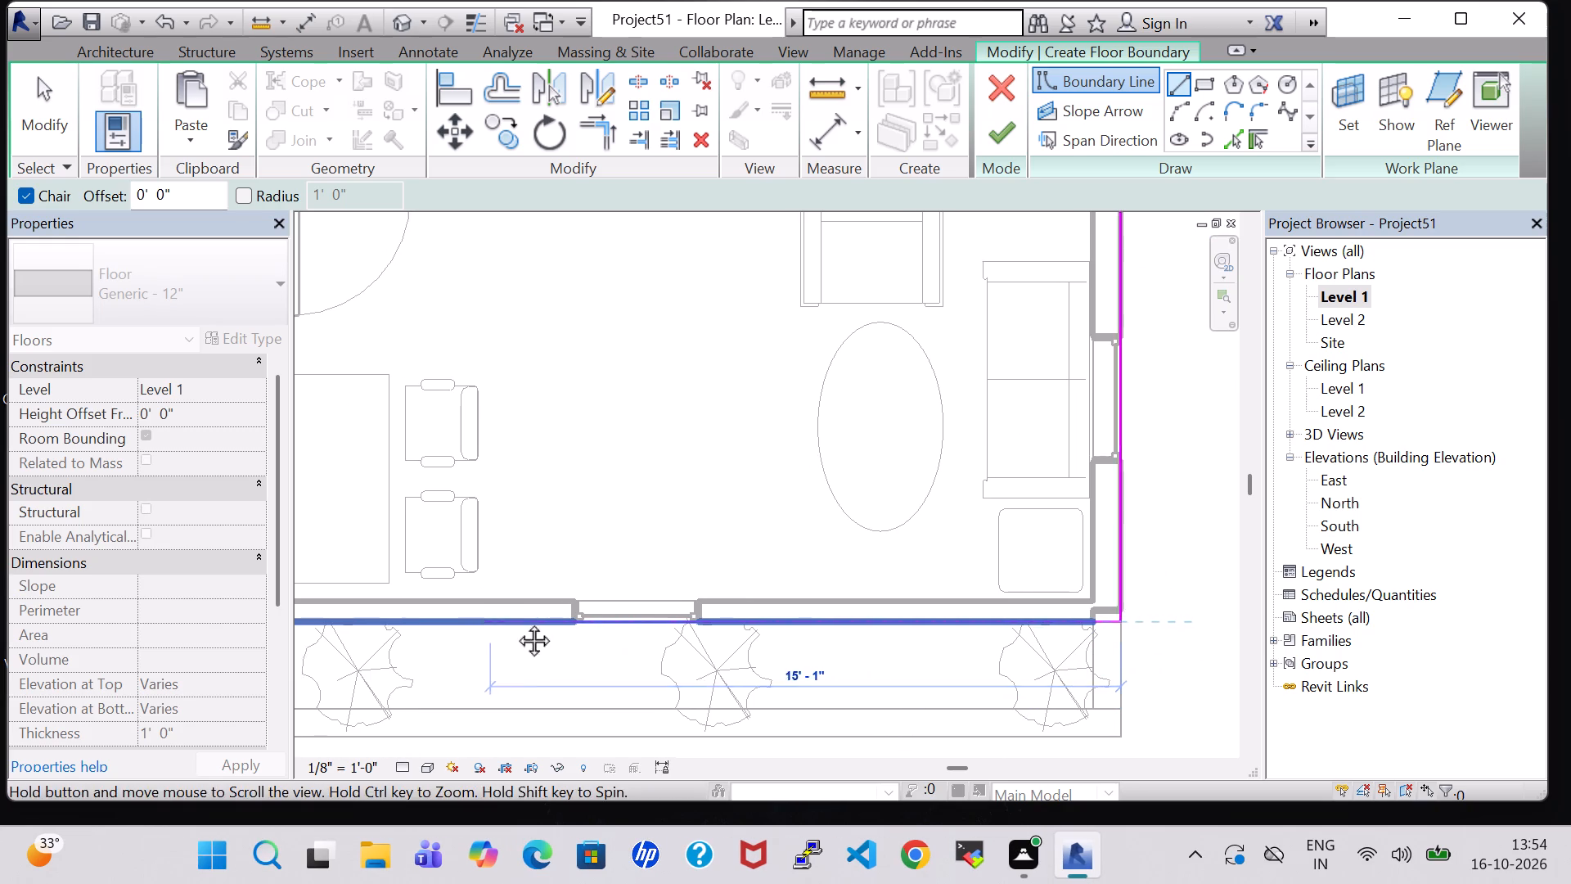
pyautogui.moveTo(515, 622); pyautogui.dragTo(727, 617, button='middle')
pyautogui.click(497, 618)
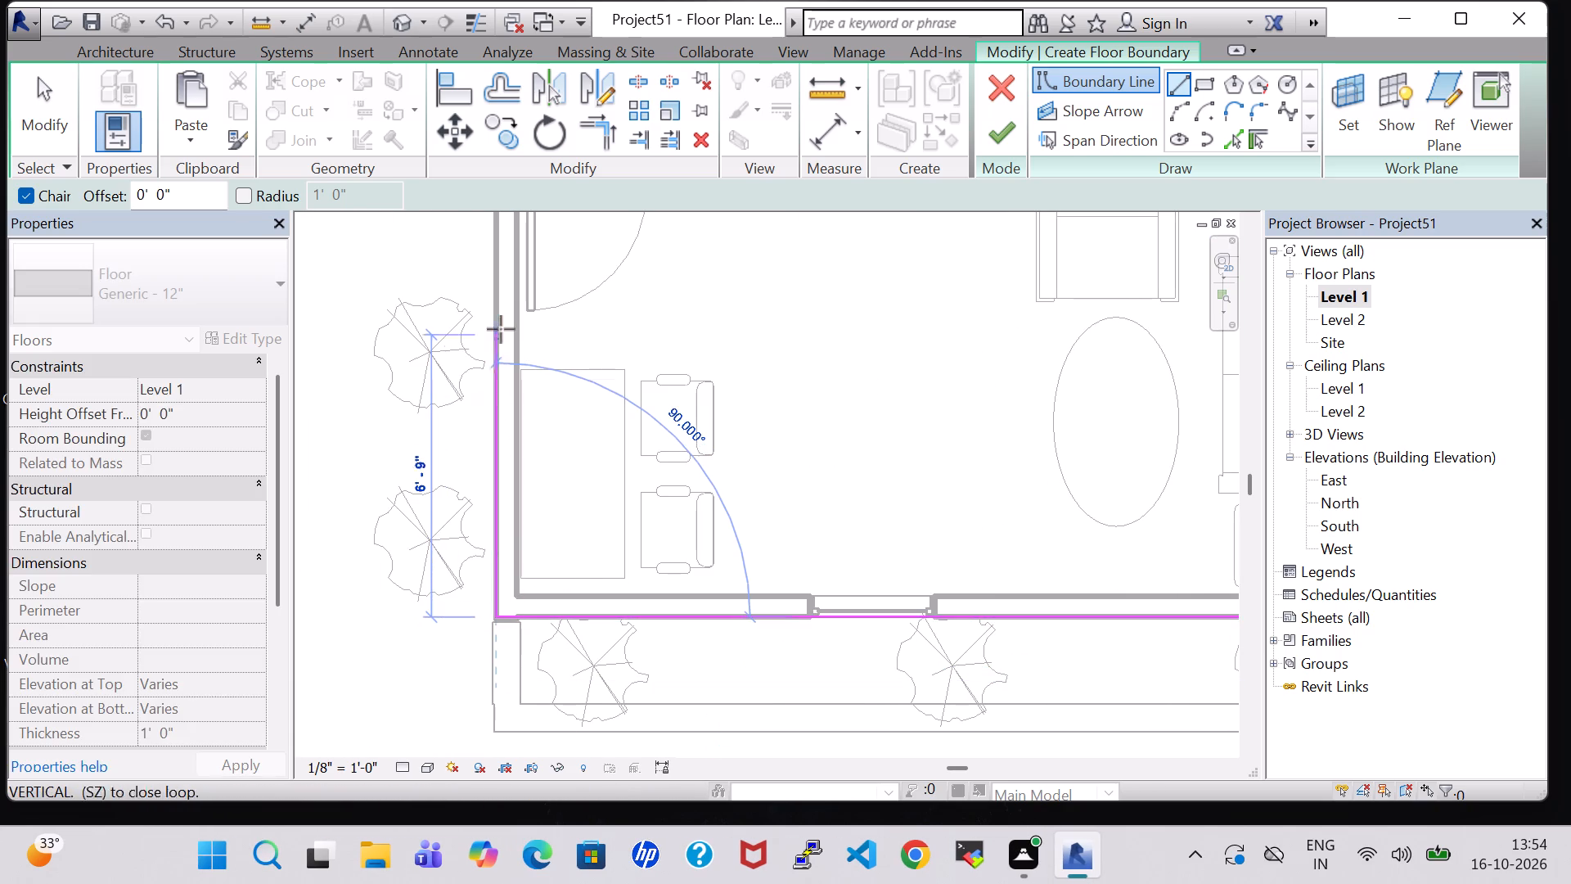
pyautogui.scroll(1, 497, 327)
pyautogui.moveTo(497, 327); pyautogui.dragTo(494, 610, button='middle')
pyautogui.scroll(1, 494, 610)
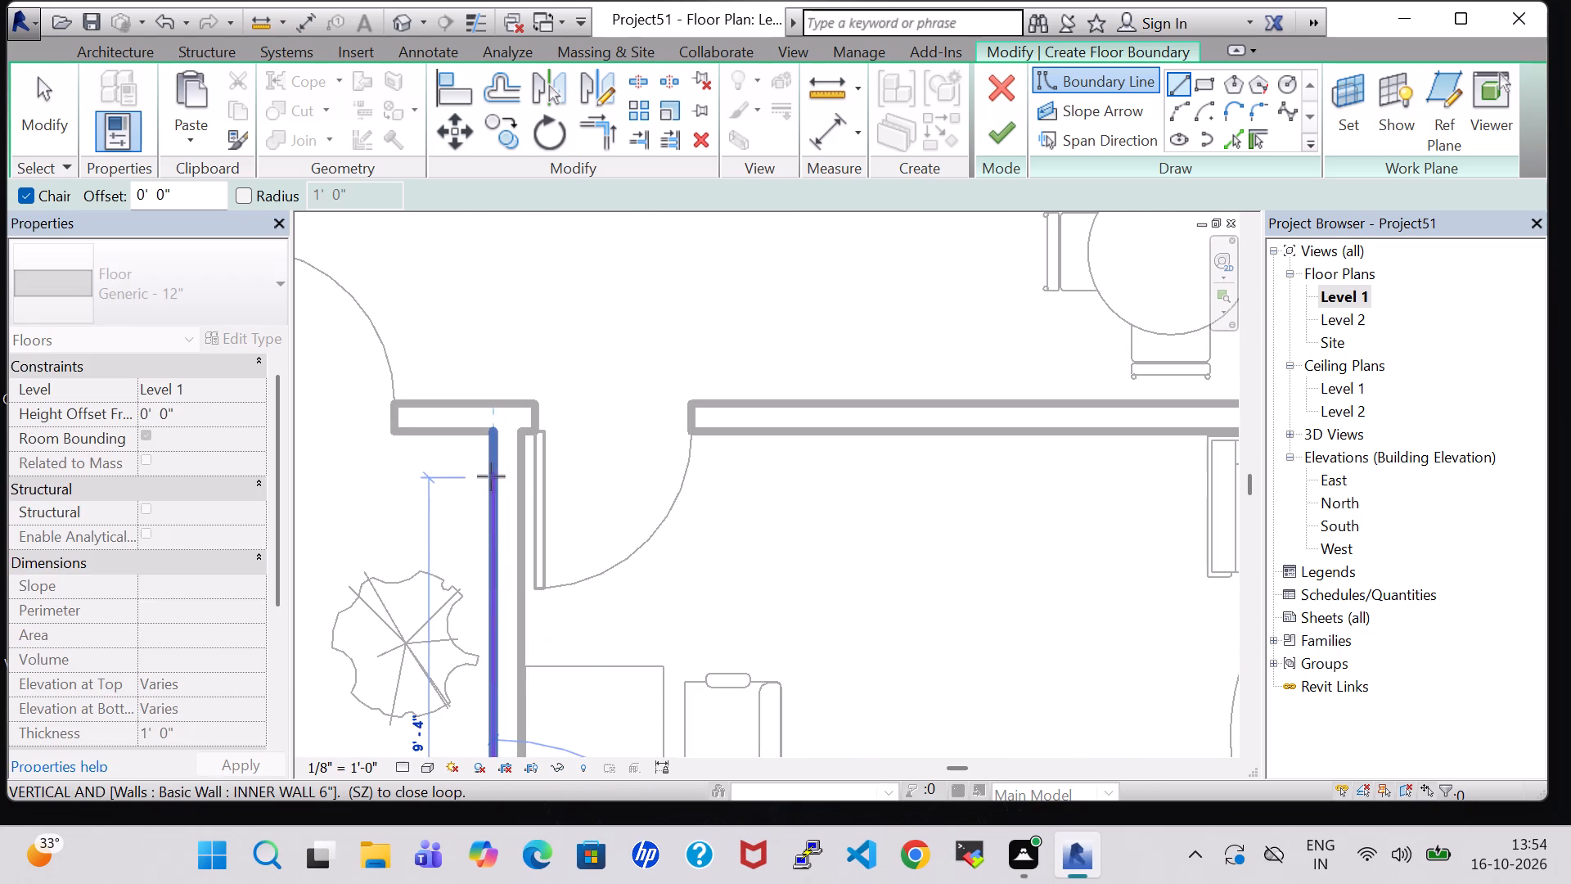
pyautogui.click(491, 434)
pyautogui.moveTo(491, 434); pyautogui.dragTo(1528, 511, button='middle')
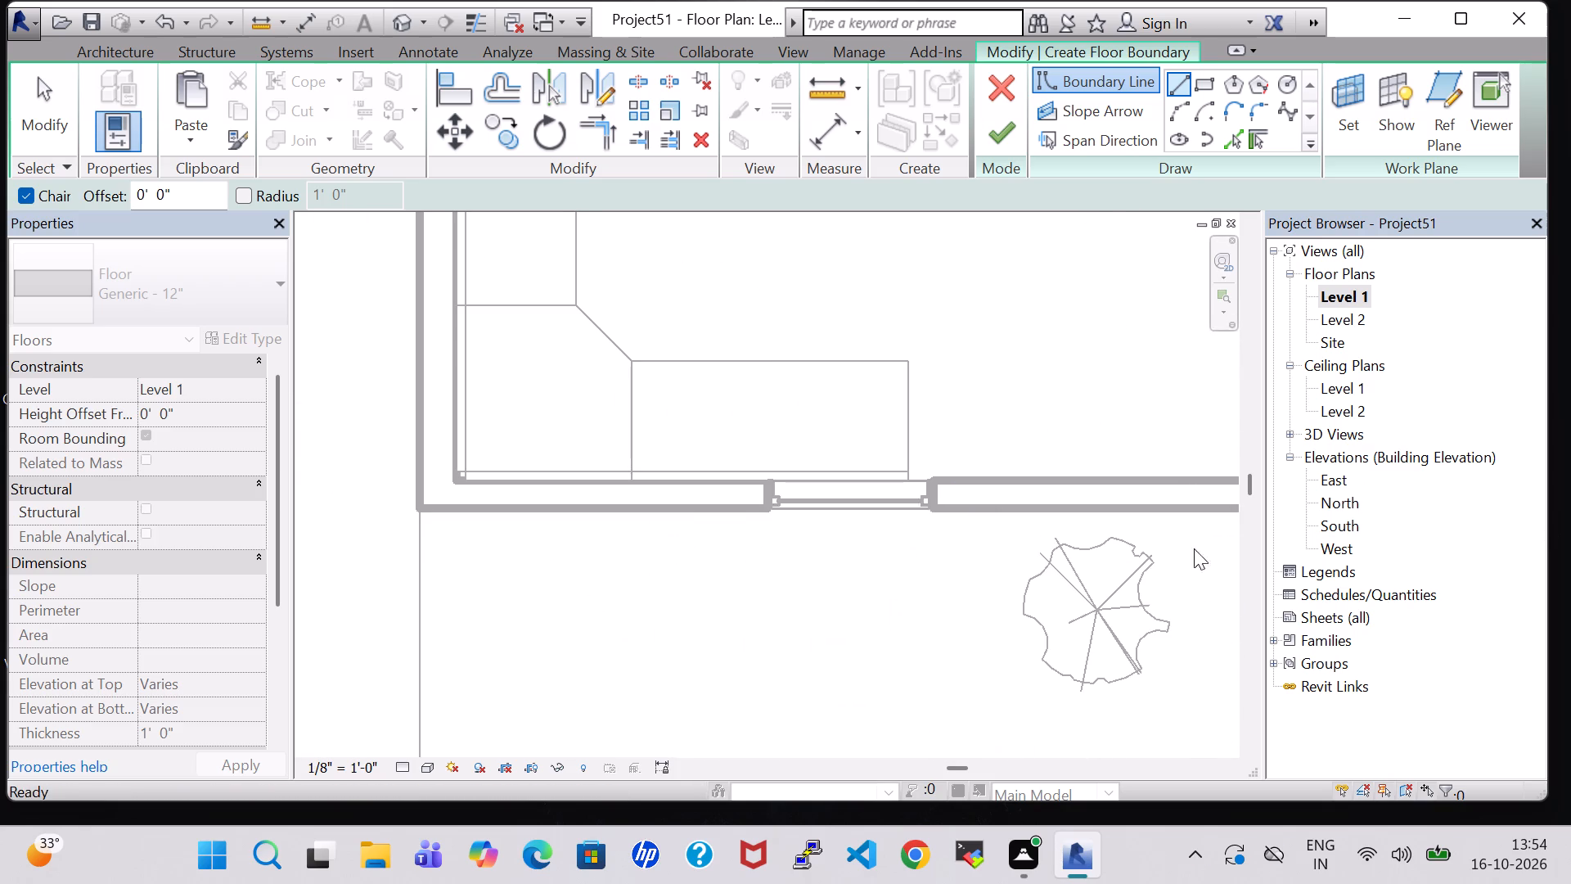
pyautogui.click(417, 508)
# Close the floor boundary along the outer west wall to the northwest starting corner and finish the floor.
pyautogui.scroll(-2, 417, 508)
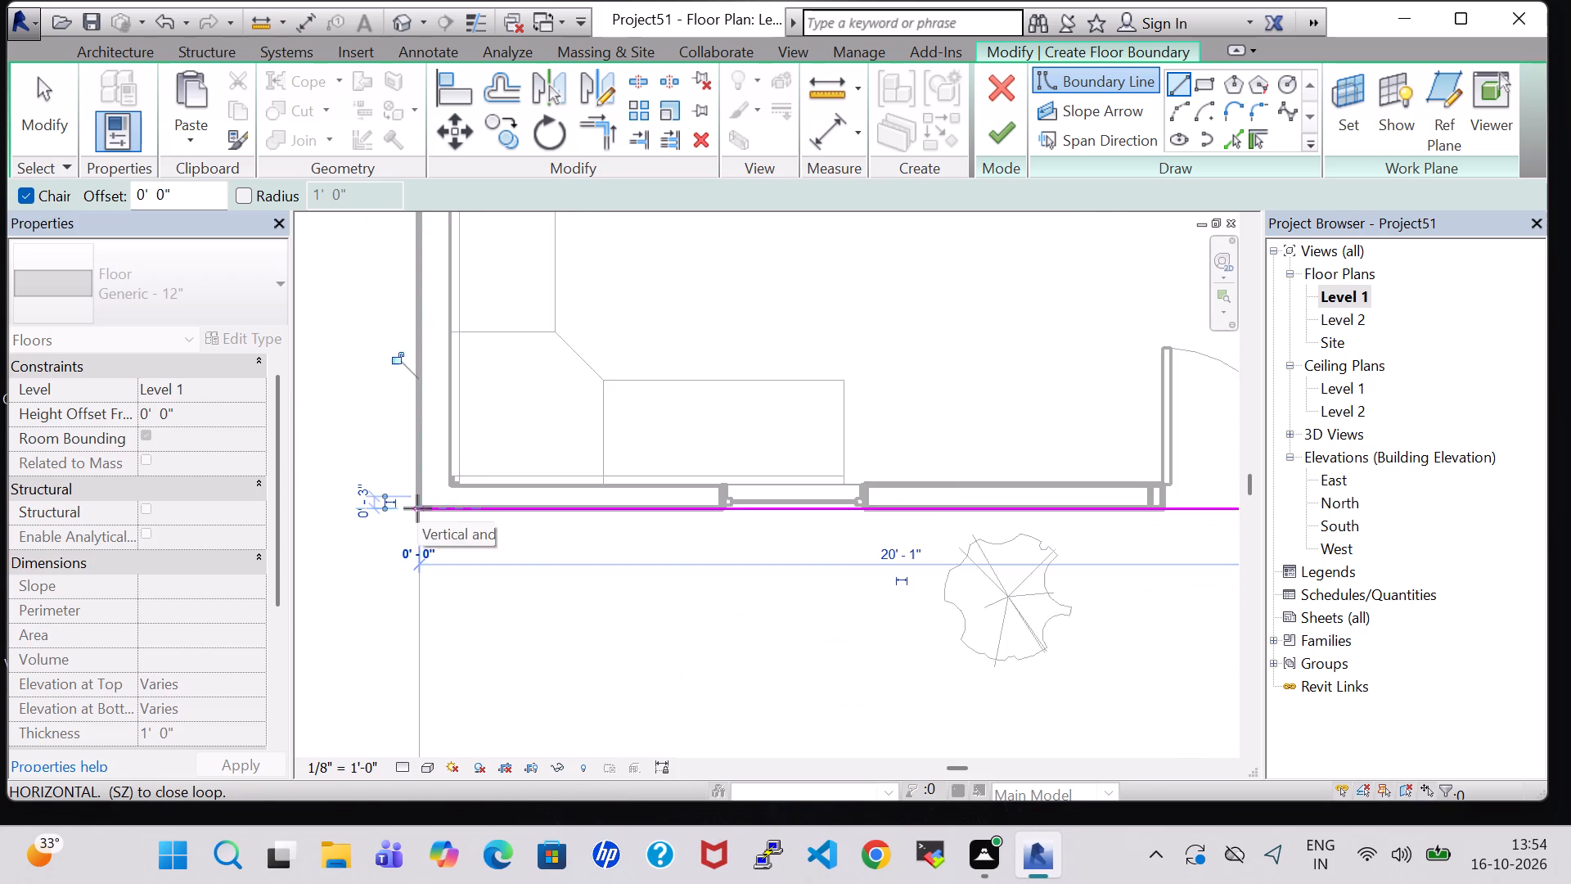
pyautogui.scroll(-6, 417, 508)
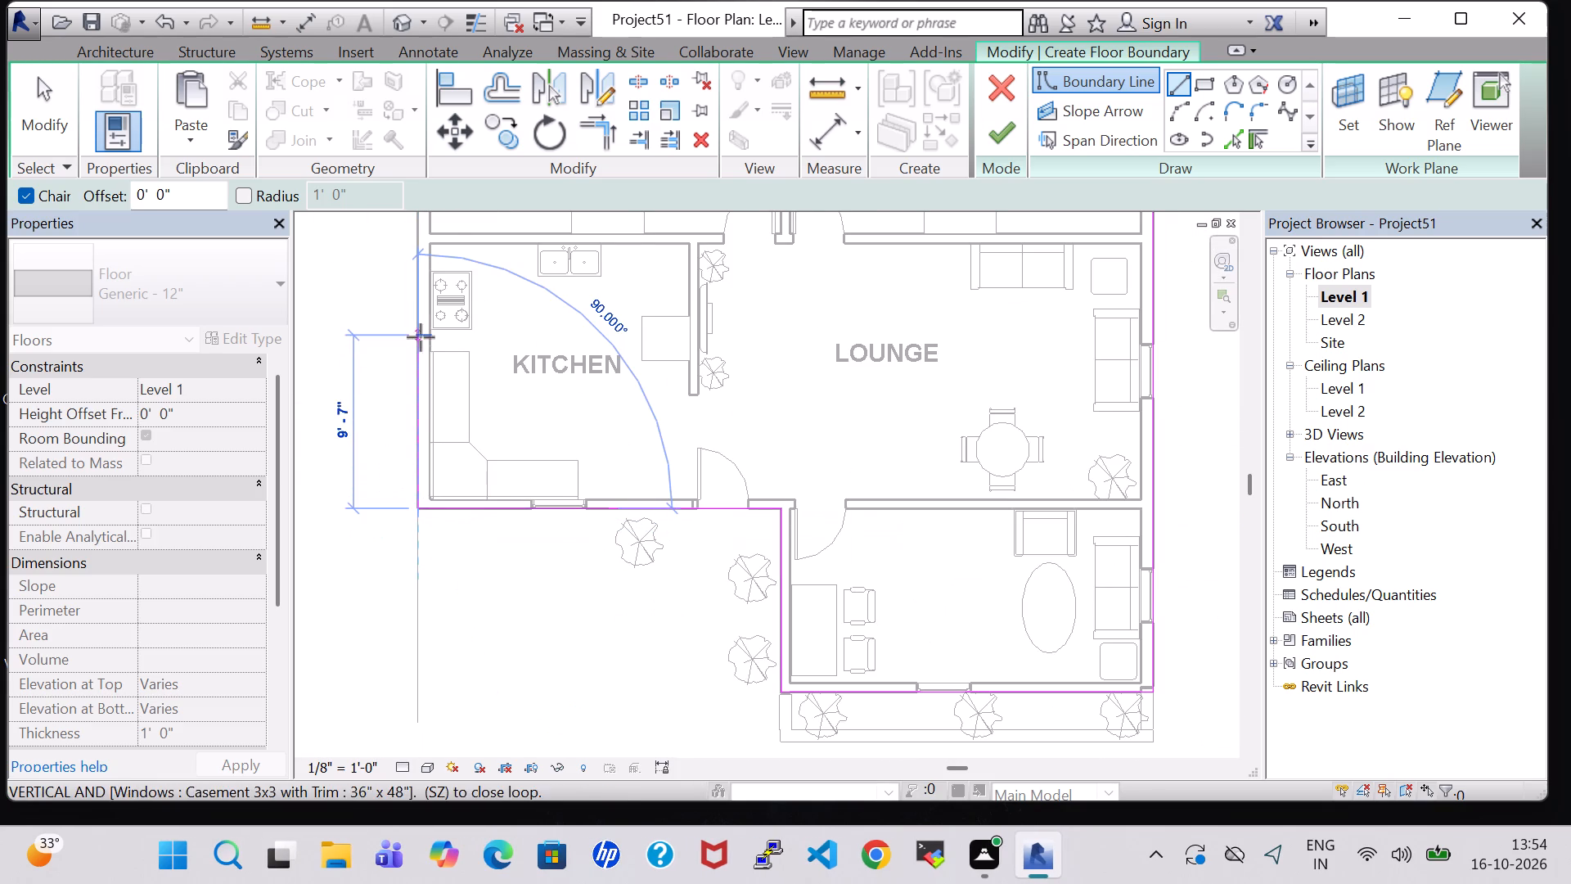
pyautogui.moveTo(421, 337); pyautogui.dragTo(432, 655, button='middle')
pyautogui.scroll(1, 432, 655)
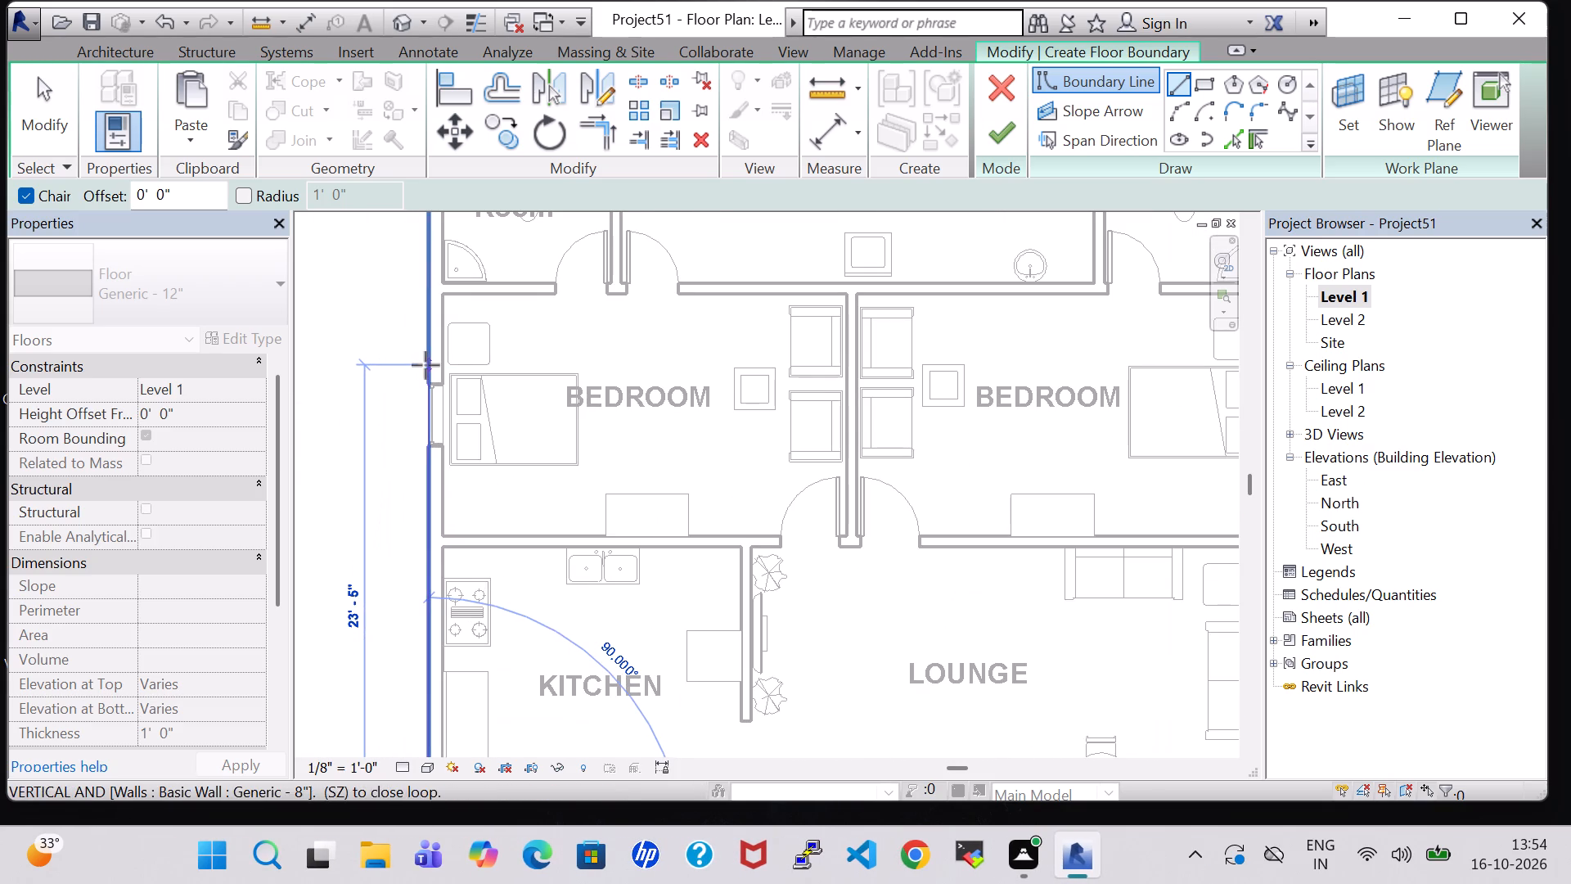
pyautogui.moveTo(425, 365); pyautogui.dragTo(412, 701, button='middle')
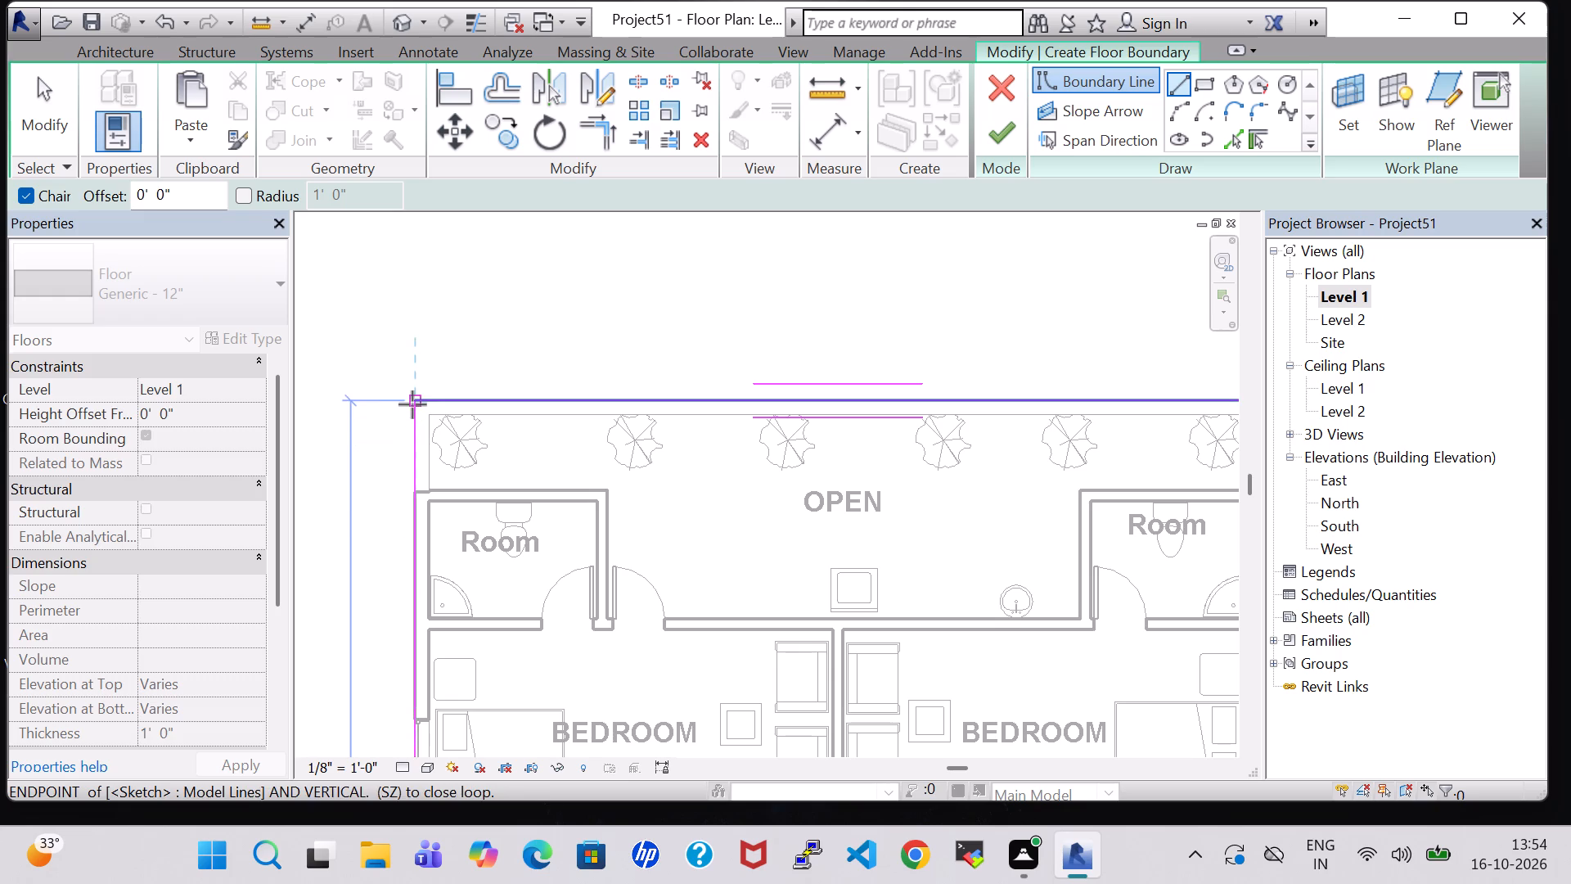
pyautogui.click(413, 404)
pyautogui.click(1003, 141)
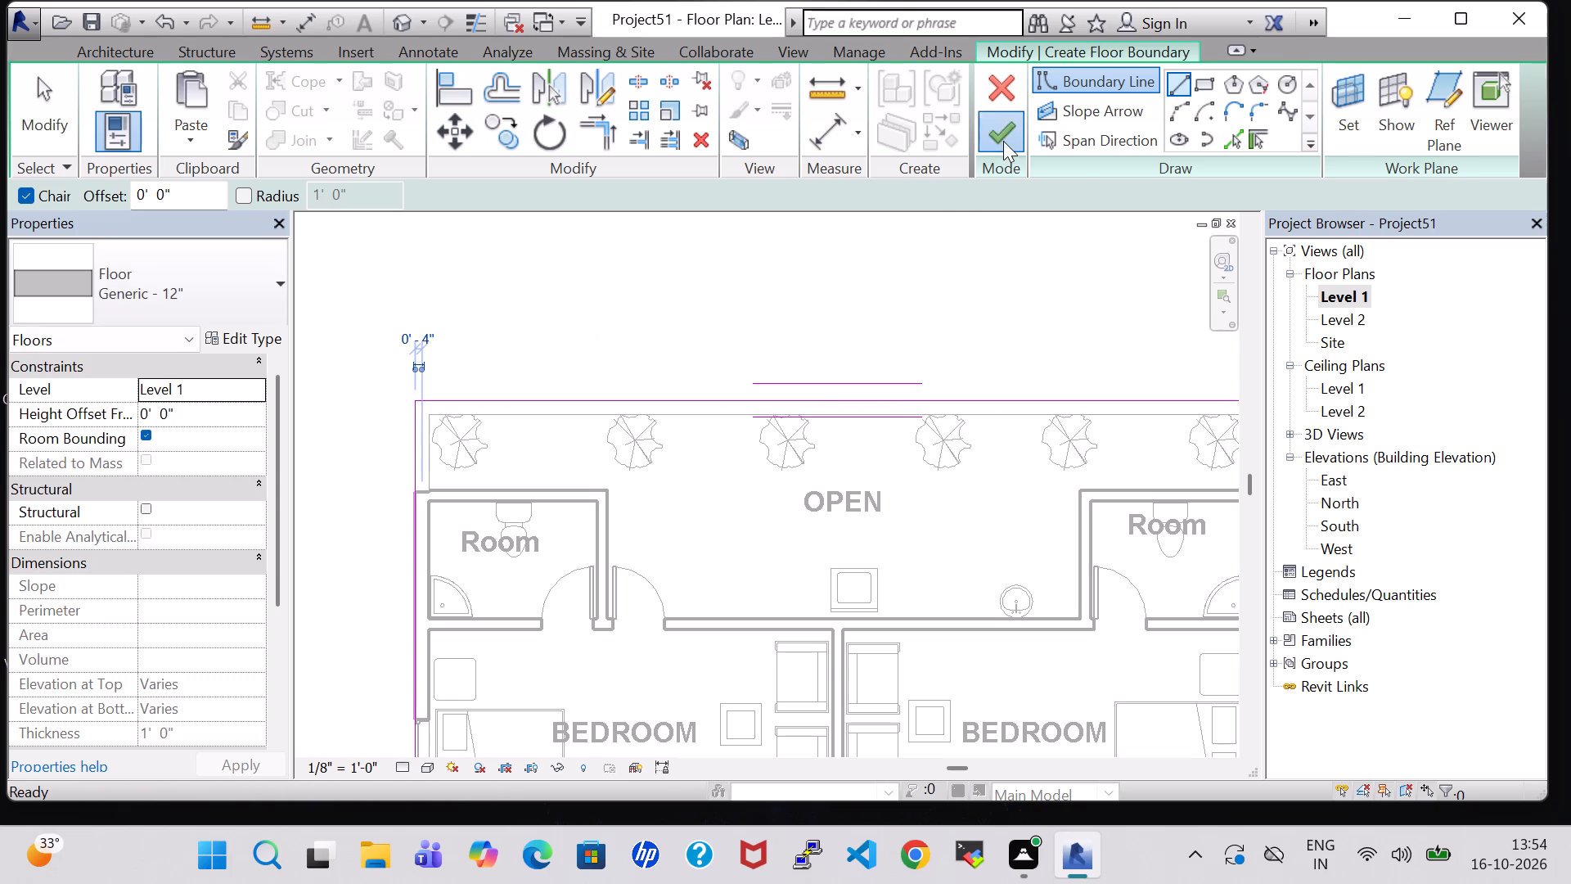
# Examine the finished floor slab, the front entrance and the planter strip before the front room in the 3D view.
pyautogui.click(398, 11)
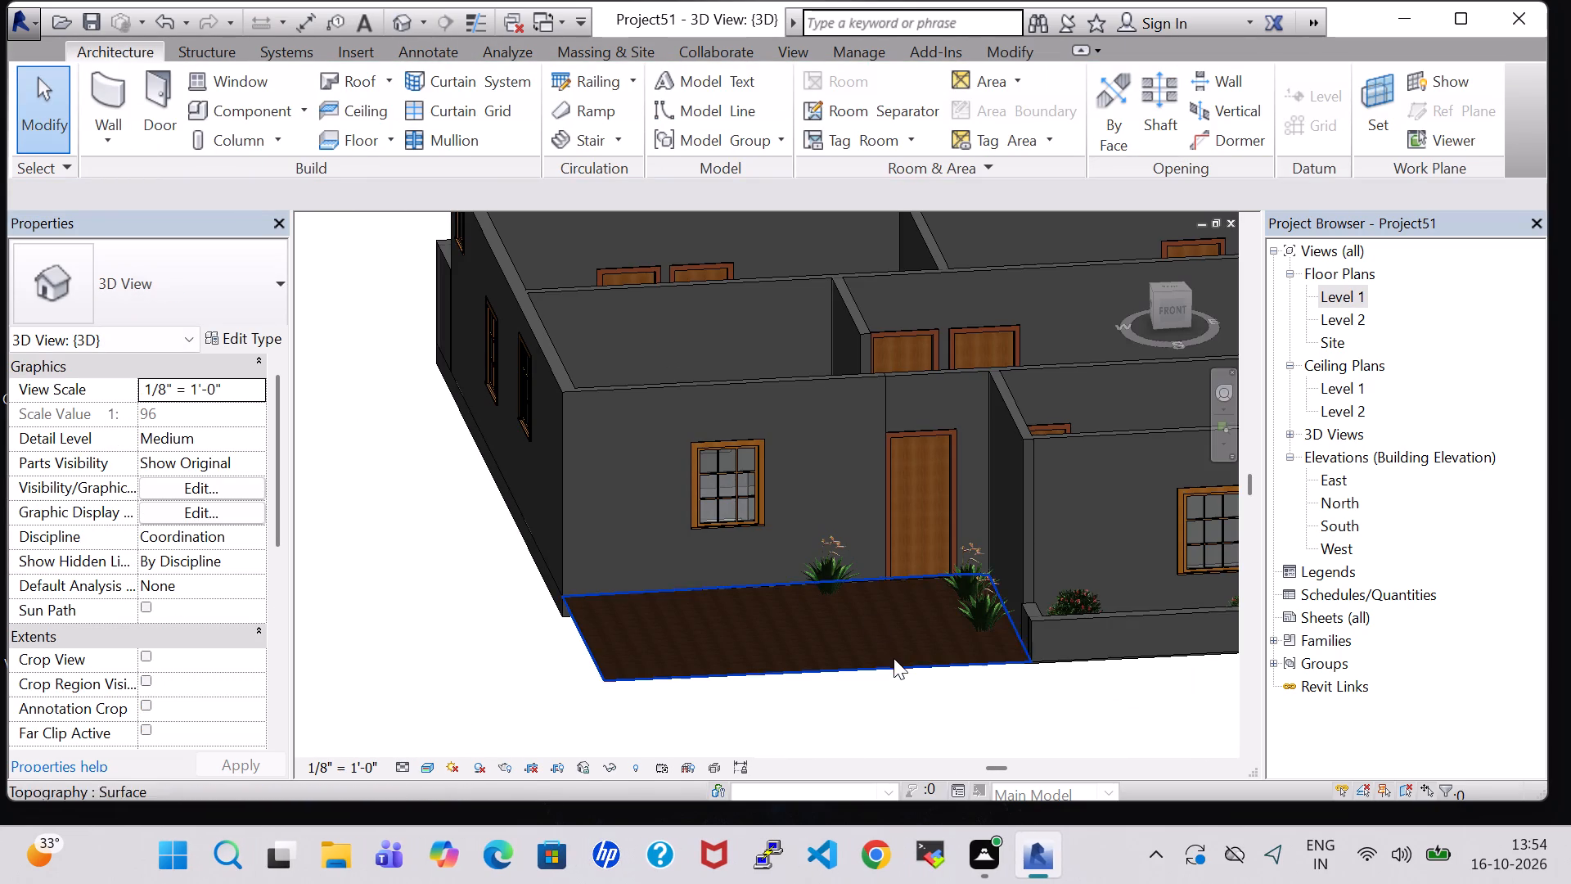
pyautogui.moveTo(920, 719); pyautogui.dragTo(799, 554, button='middle')
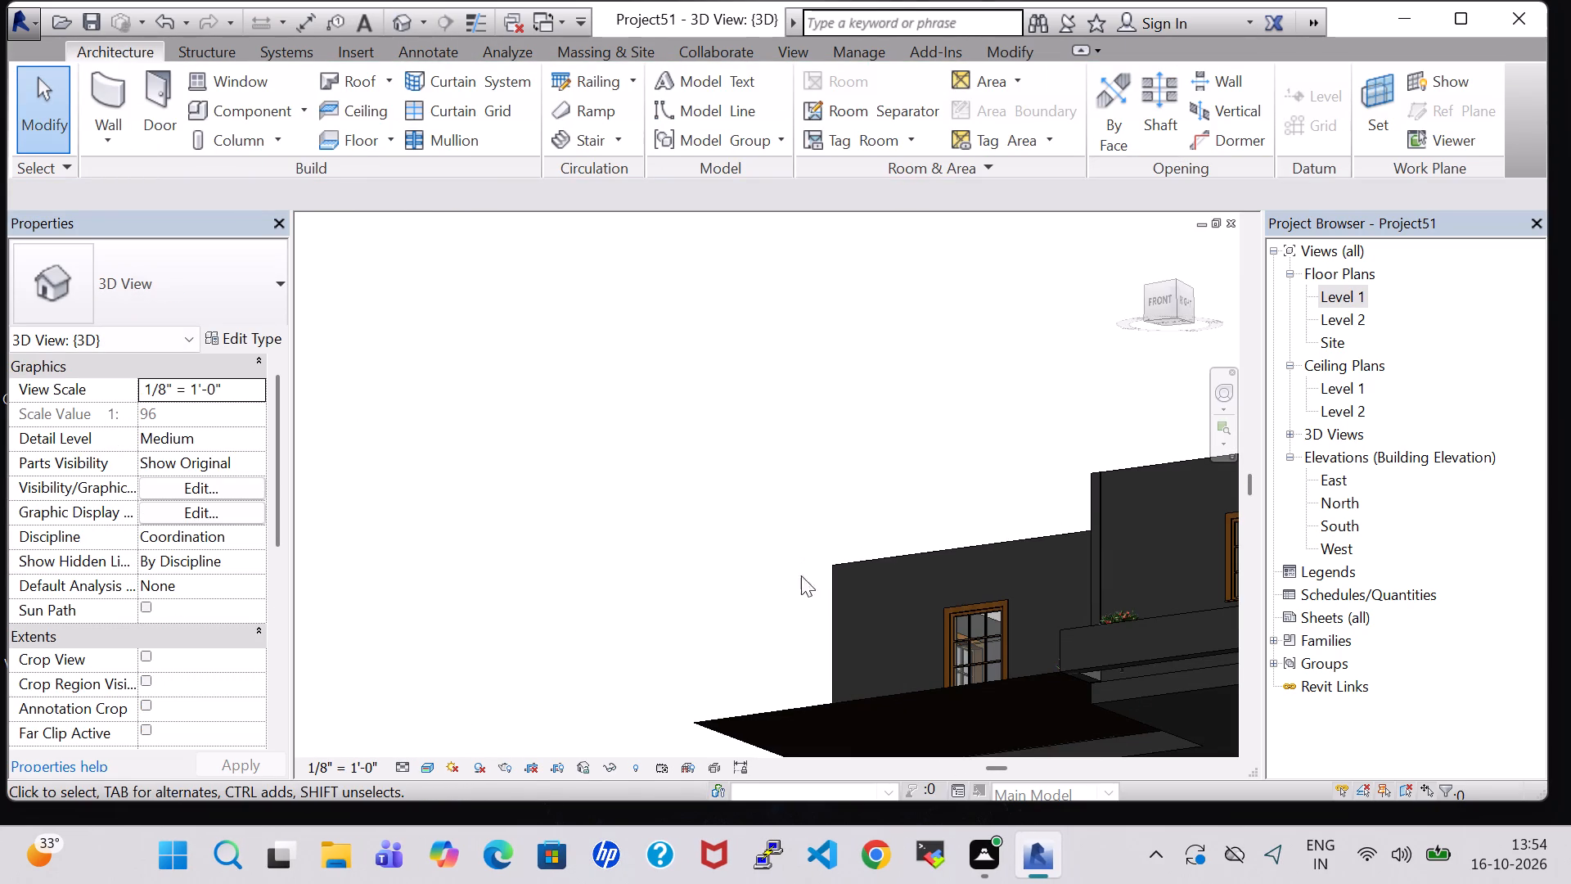
pyautogui.click(1344, 290)
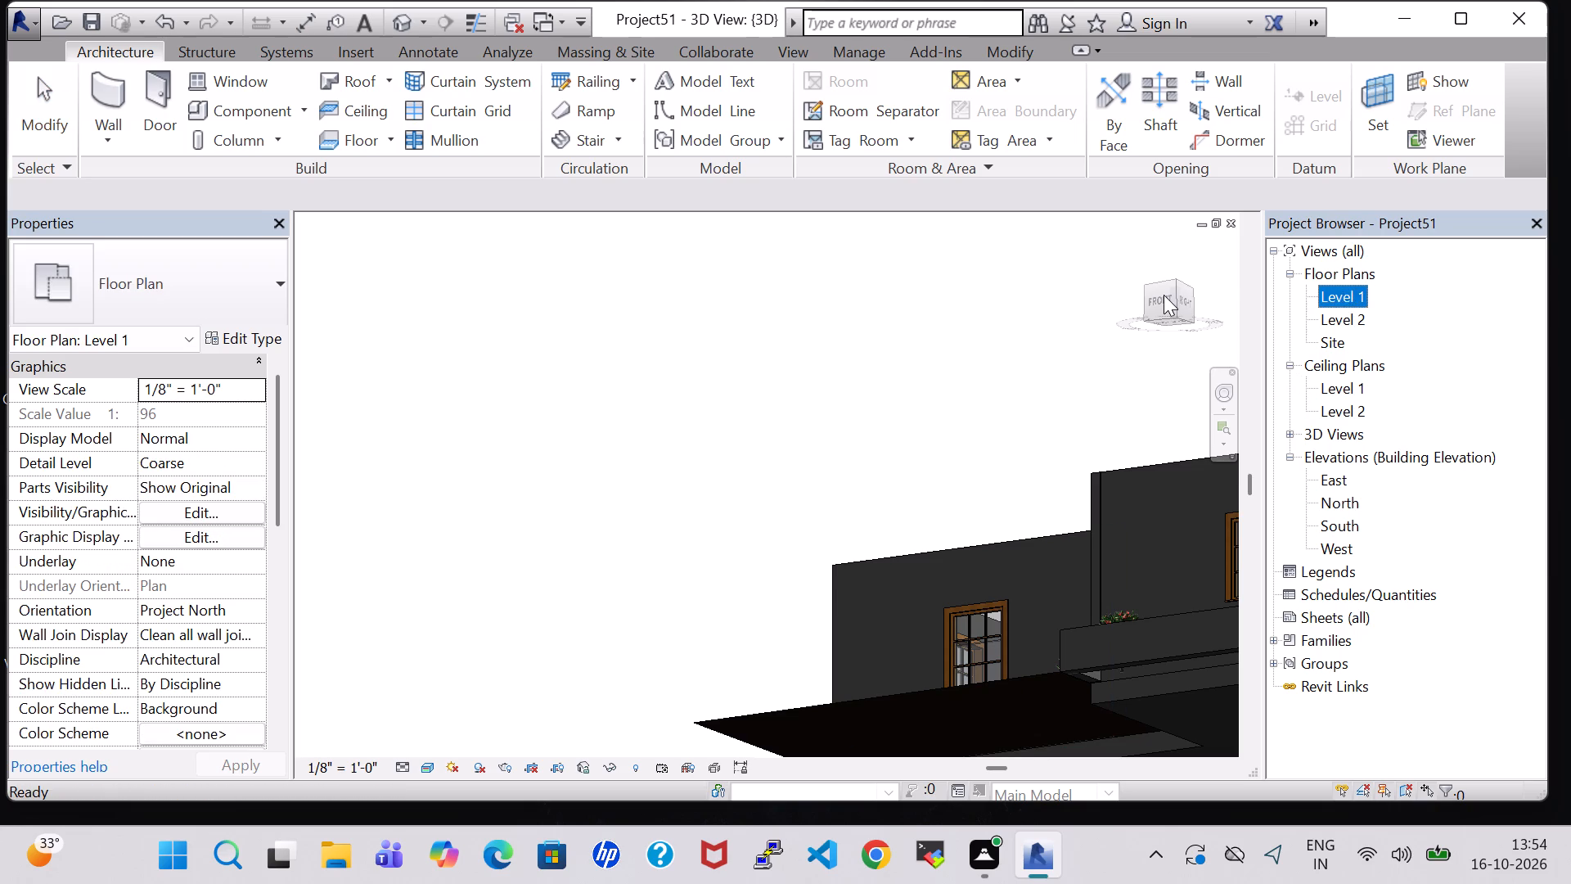
pyautogui.click(1164, 295)
pyautogui.click(1155, 298)
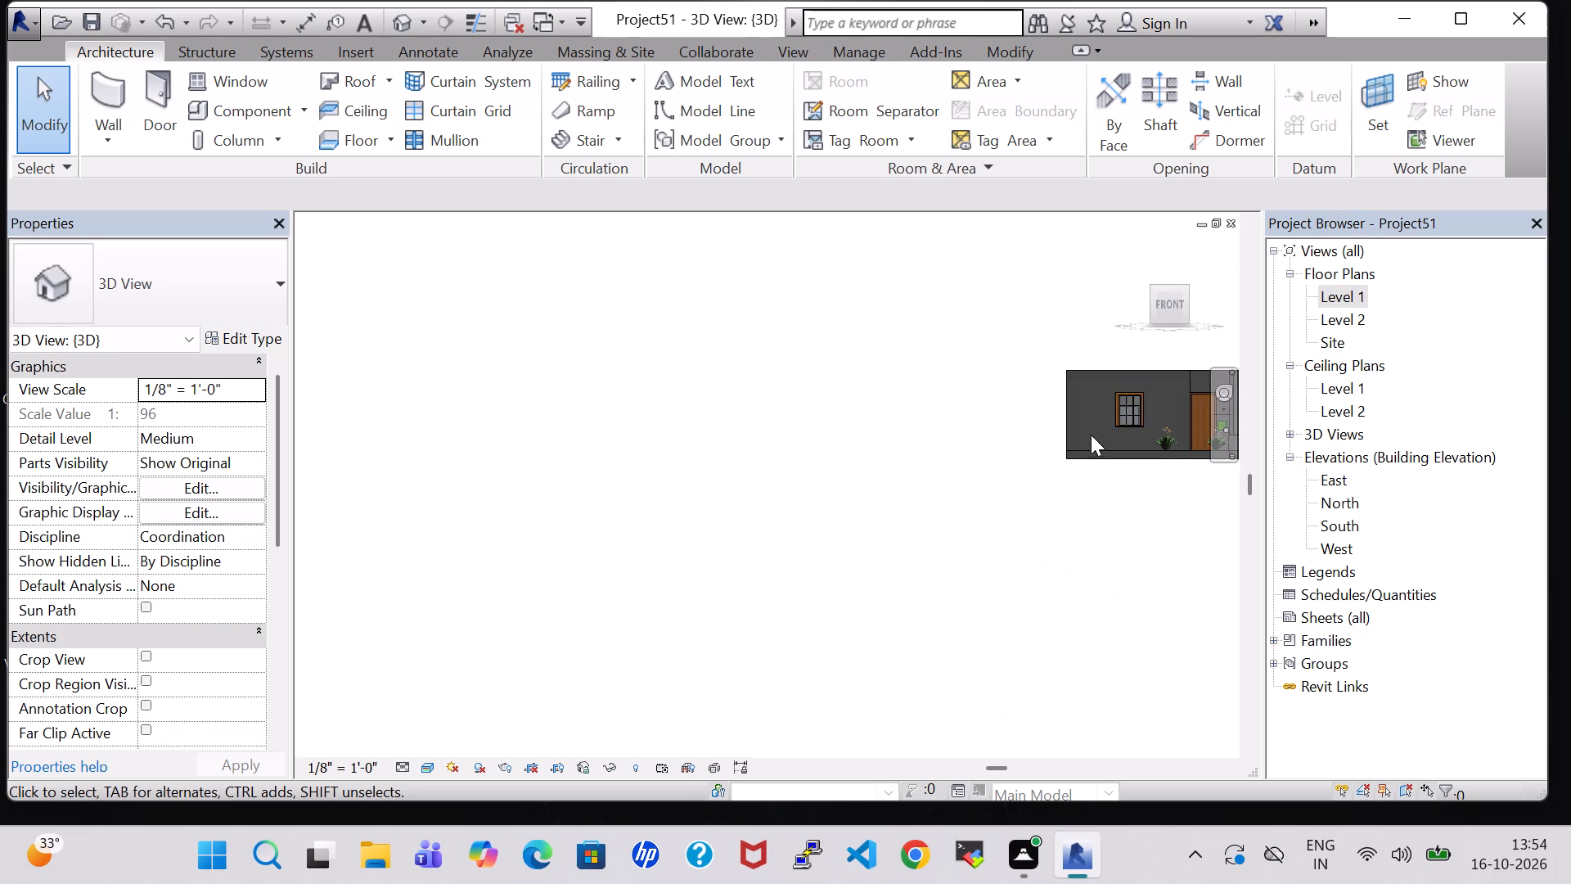
pyautogui.moveTo(856, 557); pyautogui.dragTo(862, 490, button='middle')
pyautogui.keyDown('shift'); pyautogui.moveTo(944, 361); pyautogui.dragTo(960, 419, button='middle'); pyautogui.keyUp('shift')
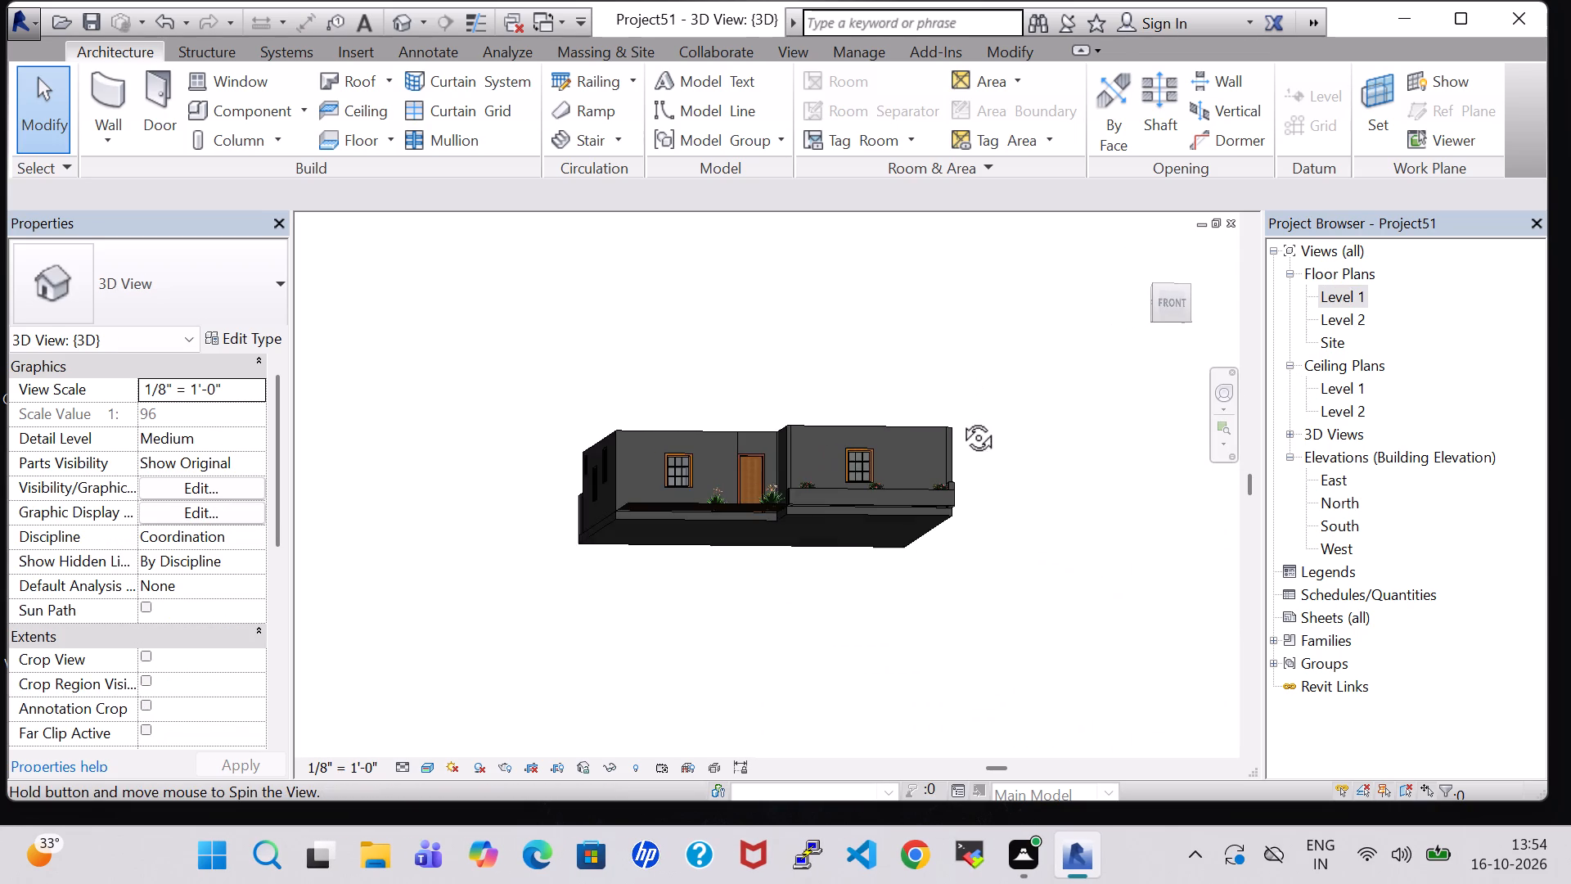
pyautogui.keyDown('shift'); pyautogui.moveTo(960, 419); pyautogui.dragTo(943, 462, button='middle'); pyautogui.keyUp('shift')
pyautogui.scroll(8, 873, 547)
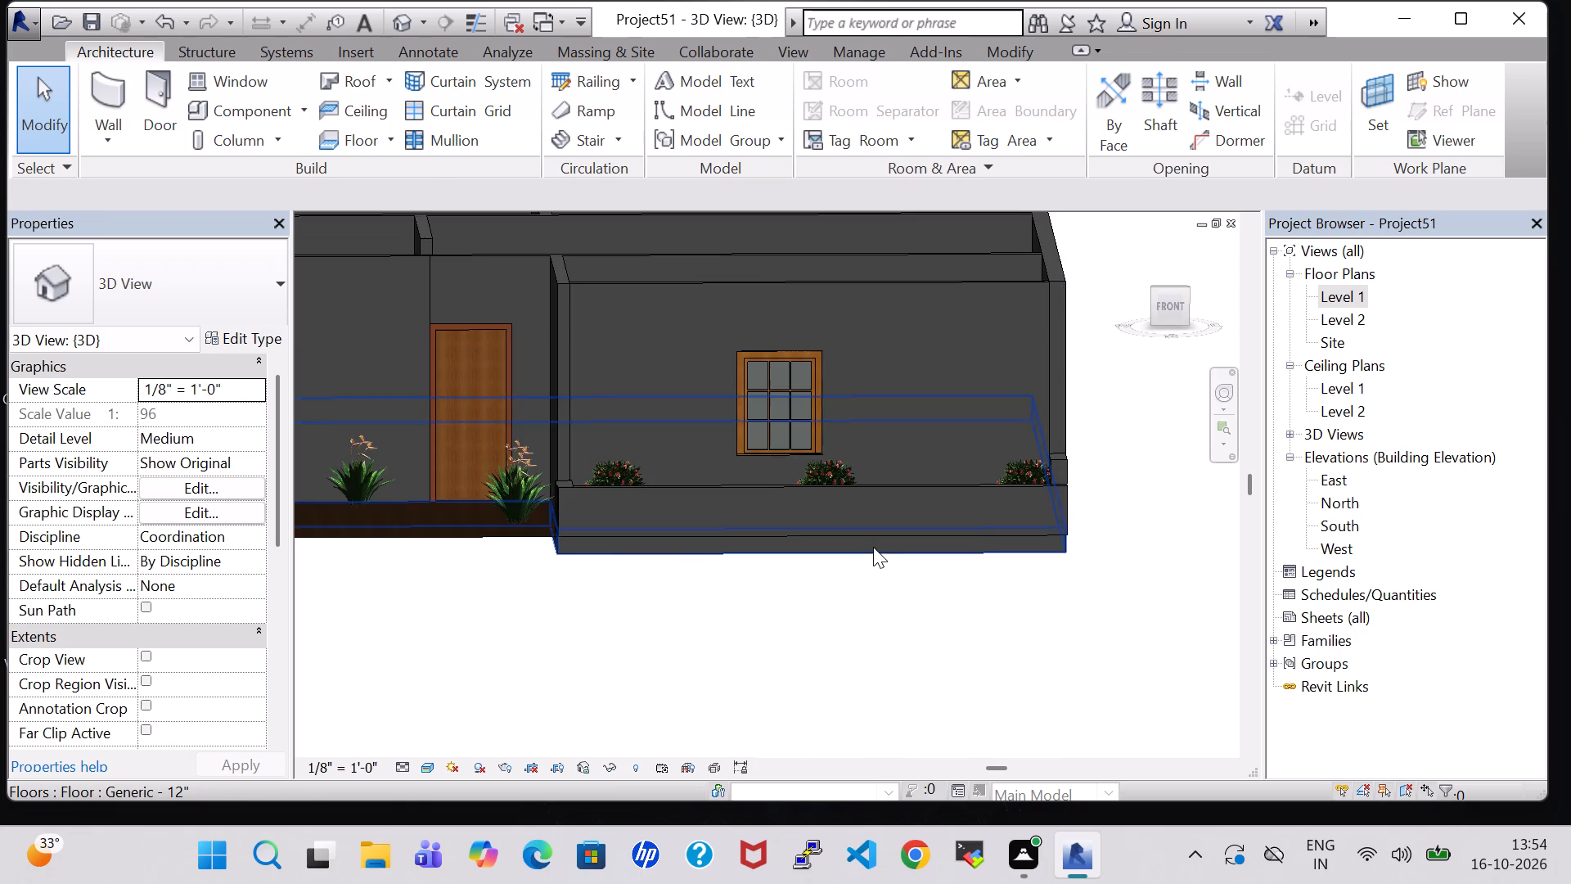
pyautogui.keyDown('shift'); pyautogui.scroll(1, 1124, 427); pyautogui.keyUp('shift')
pyautogui.keyDown('shift'); pyautogui.moveTo(1124, 427); pyautogui.dragTo(1123, 620, button='middle'); pyautogui.keyUp('shift')
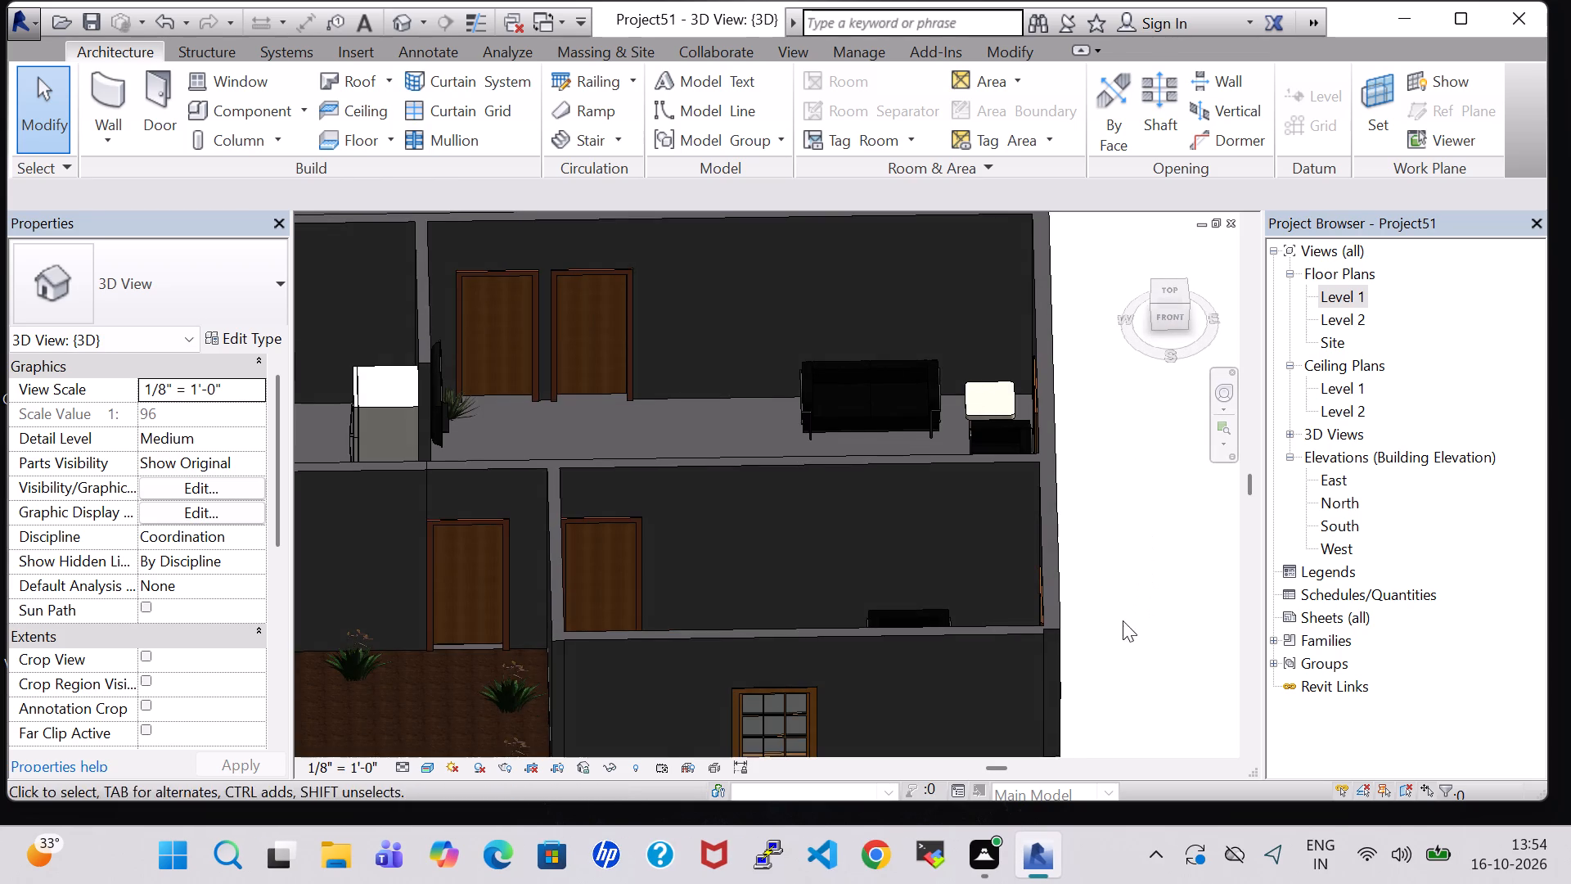
pyautogui.moveTo(1123, 620); pyautogui.dragTo(1099, 471, button='middle')
pyautogui.moveTo(1106, 458); pyautogui.dragTo(1108, 581, button='middle')
pyautogui.moveTo(1106, 688); pyautogui.dragTo(1111, 683, button='middle')
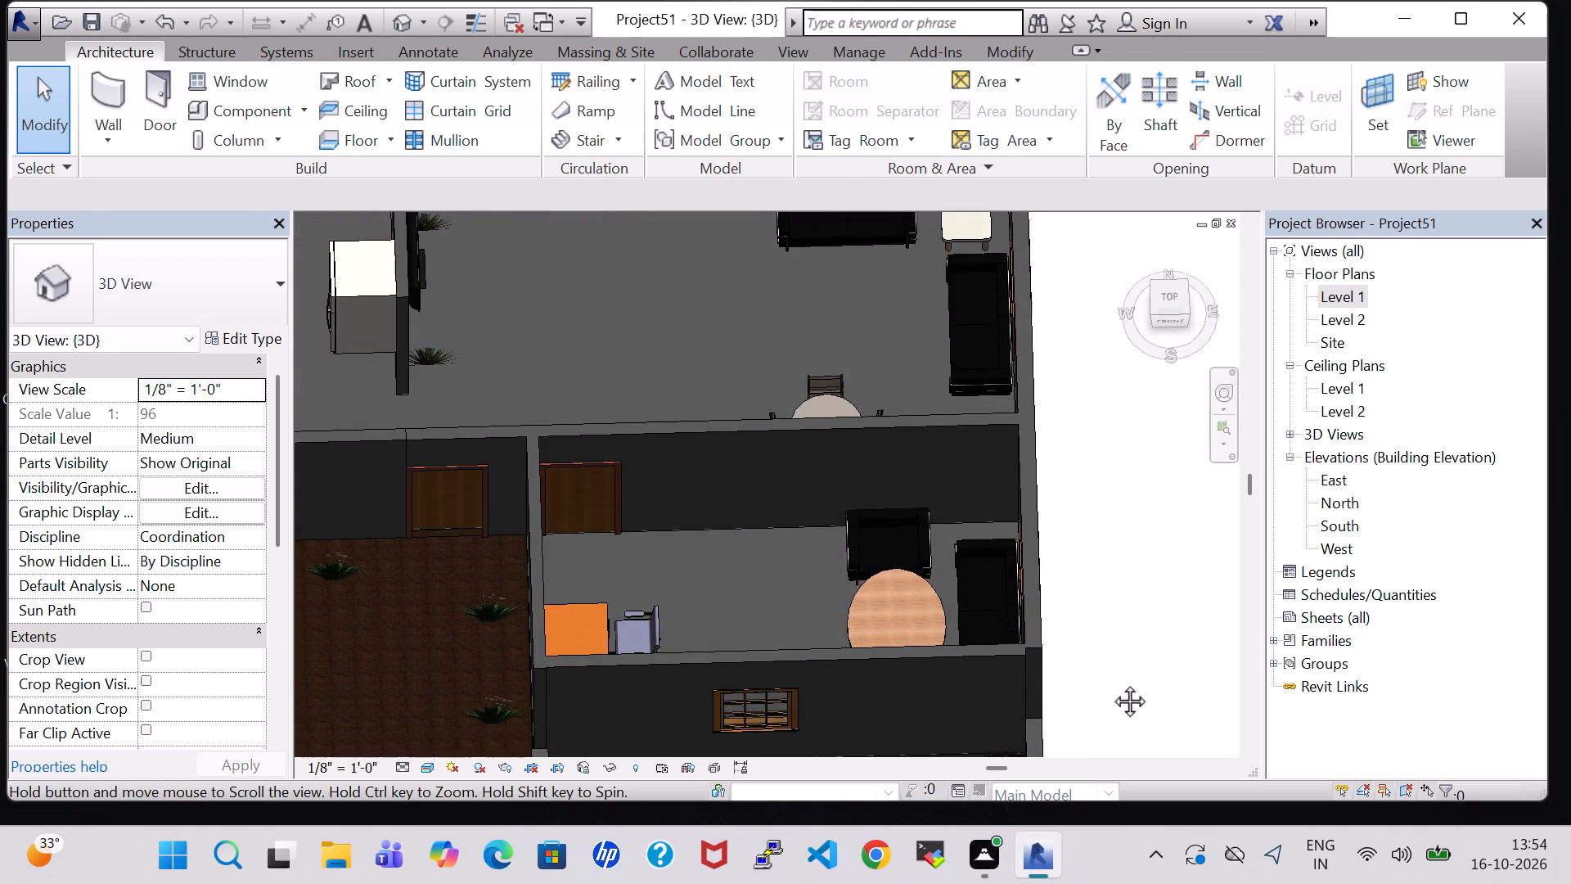
pyautogui.moveTo(1111, 683); pyautogui.dragTo(1091, 455, button='middle')
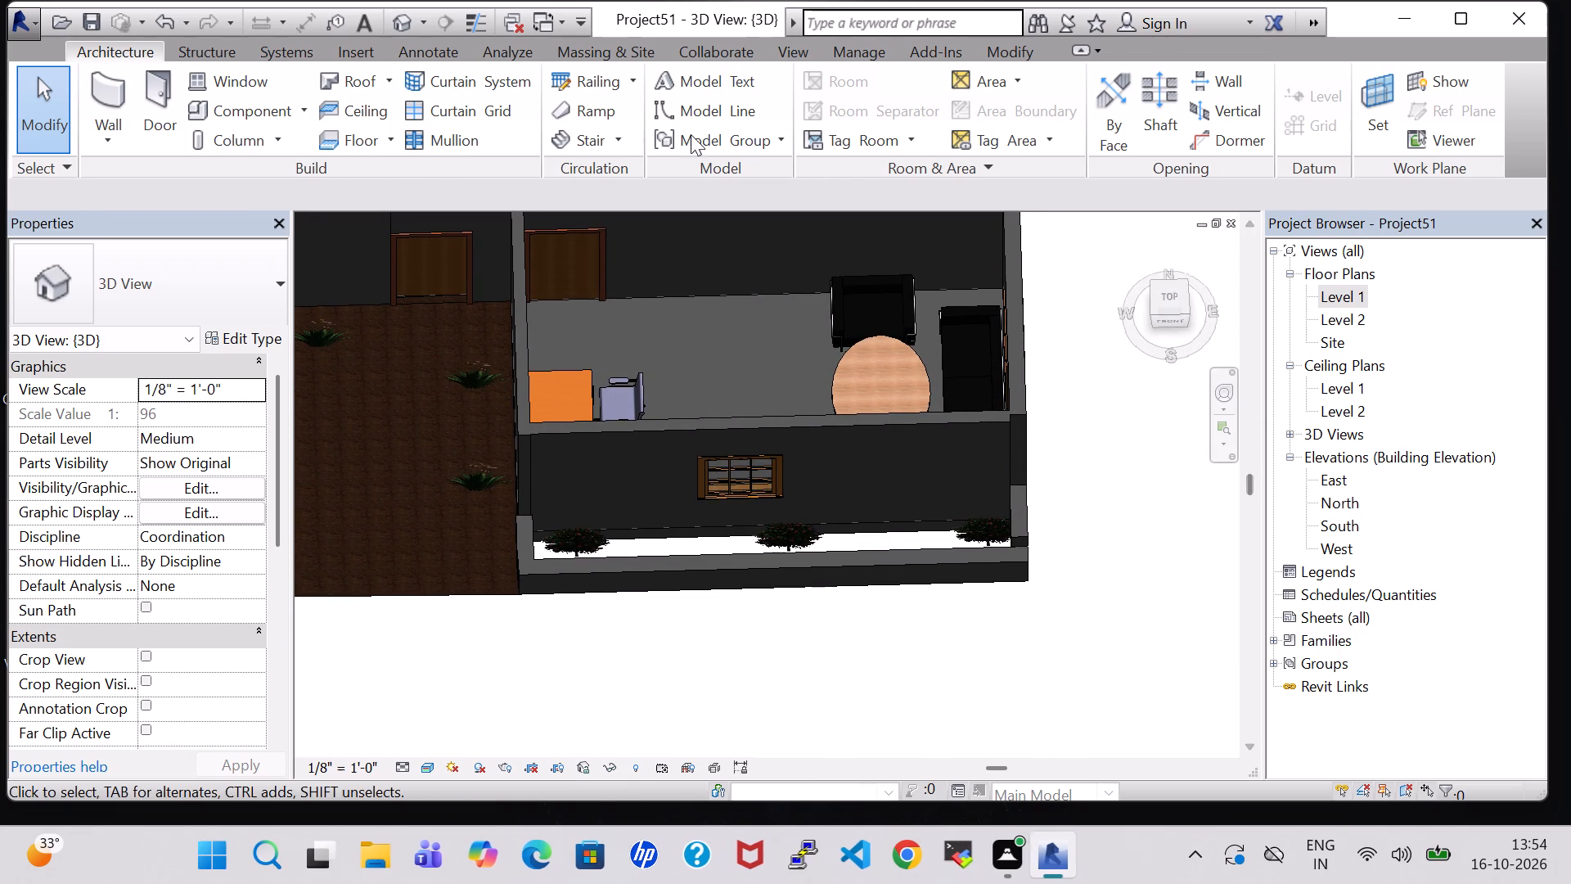
# Create a toposurface from five points at 0' 0" absolute elevation, filling the planter strip between the front room's wall and the low wall.
pyautogui.click(603, 44)
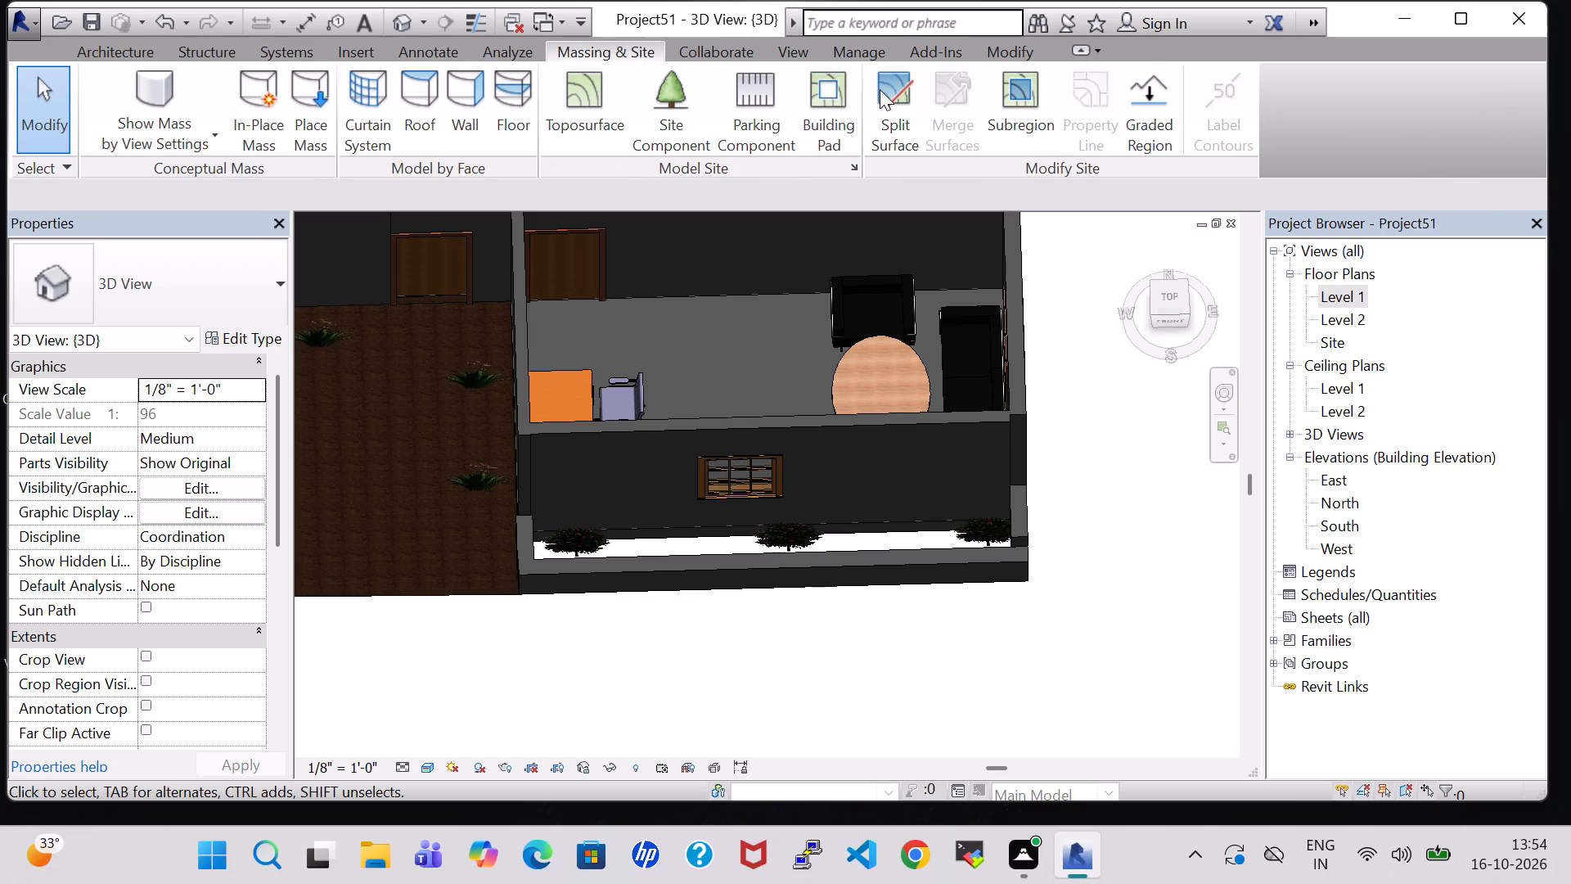
pyautogui.click(573, 97)
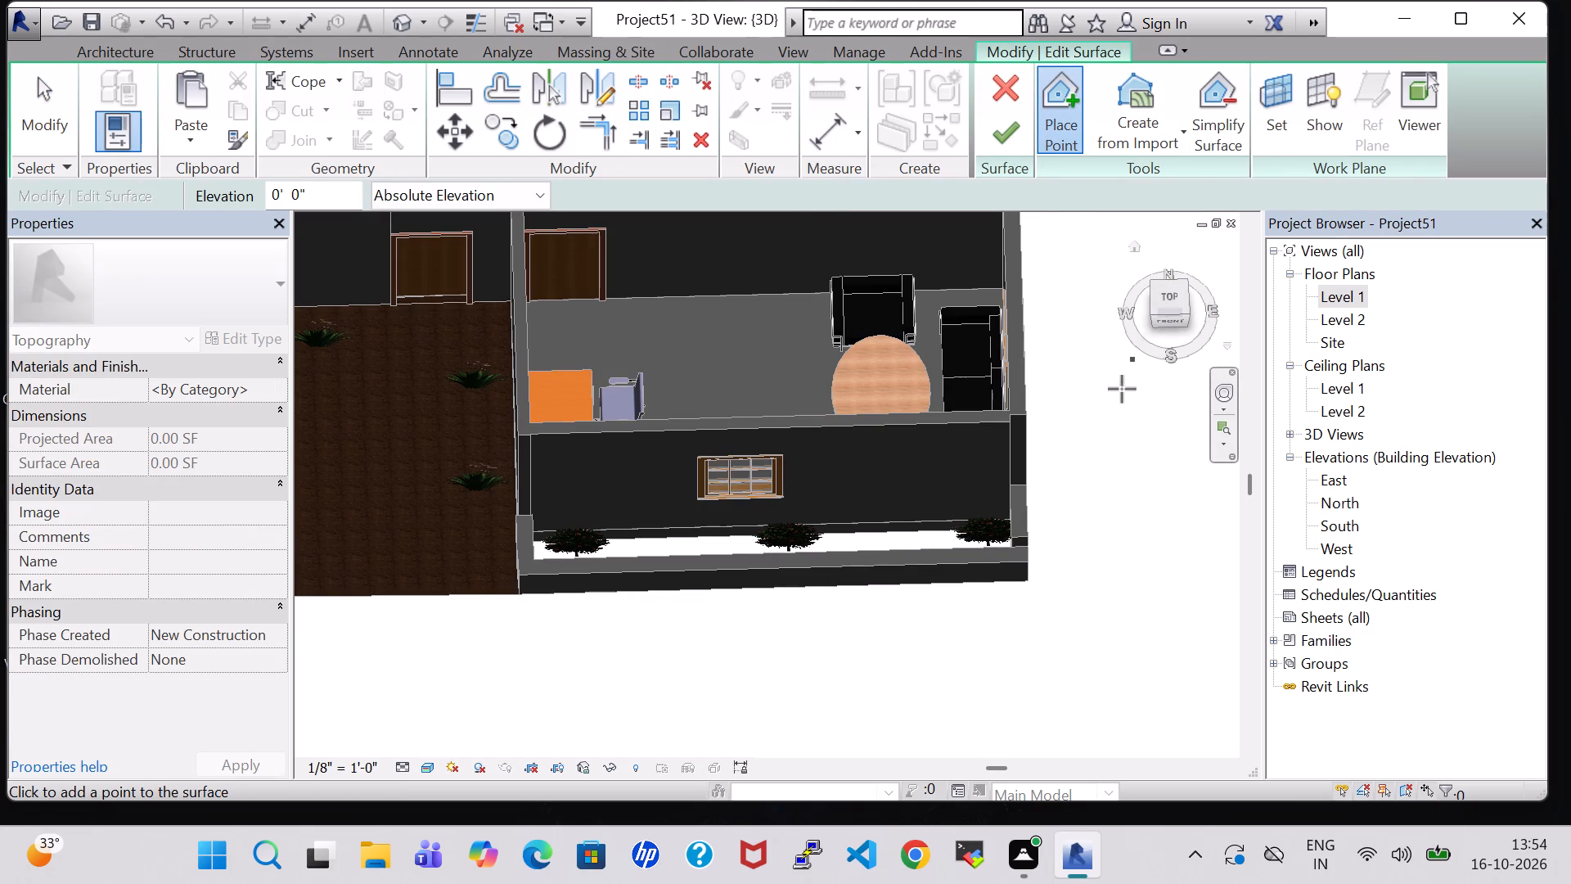
pyautogui.keyDown('shift'); pyautogui.moveTo(1103, 448); pyautogui.dragTo(1106, 540, button='middle'); pyautogui.keyUp('shift')
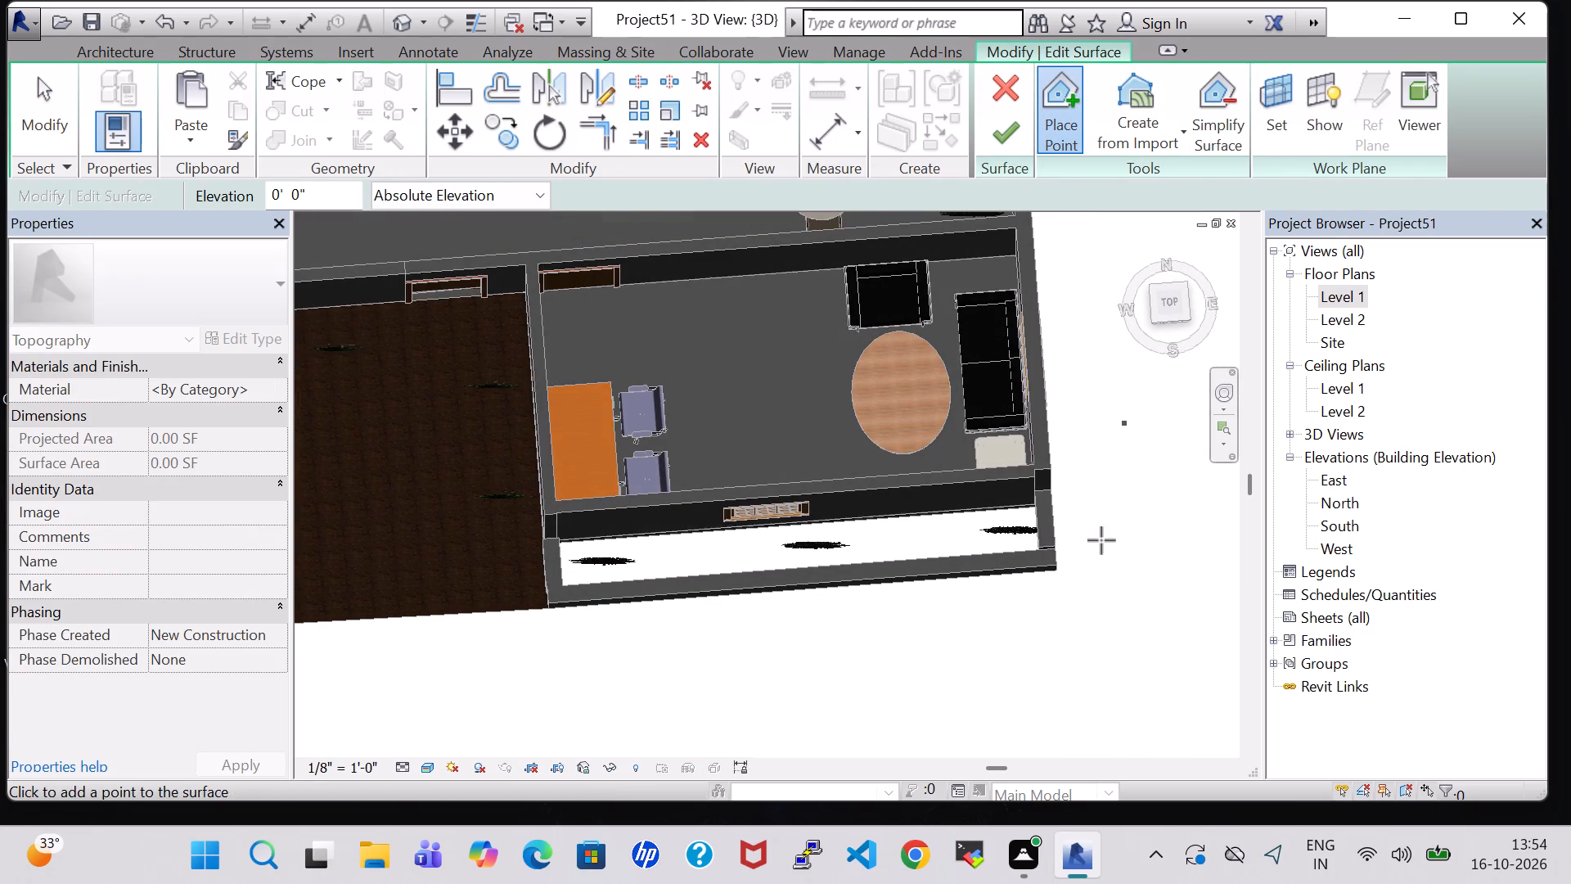
pyautogui.click(546, 544)
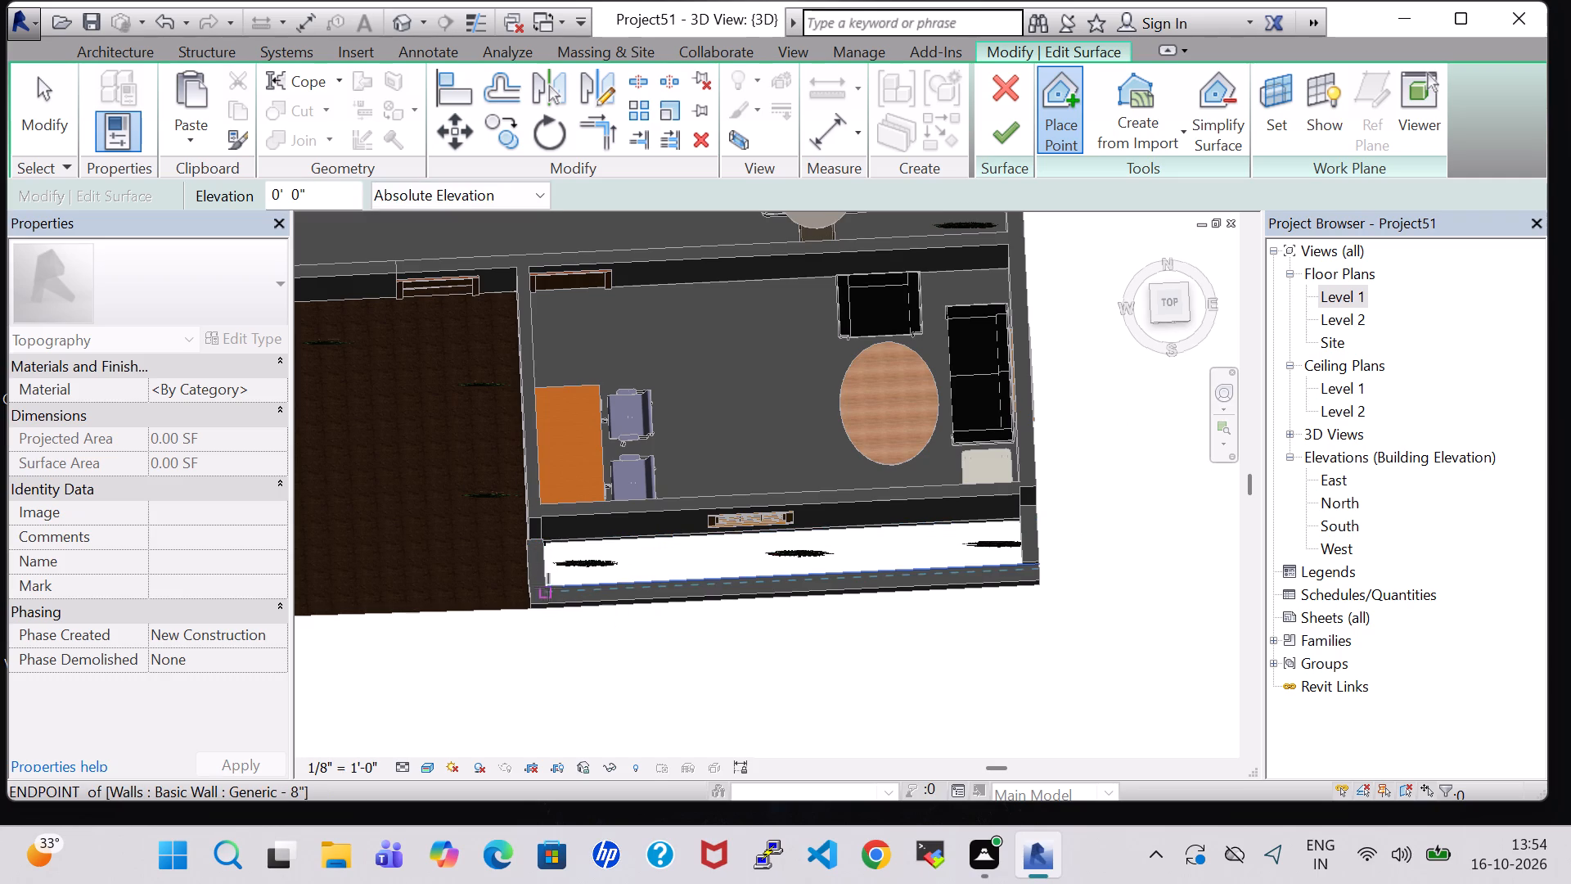
pyautogui.click(548, 587)
pyautogui.click(1020, 520)
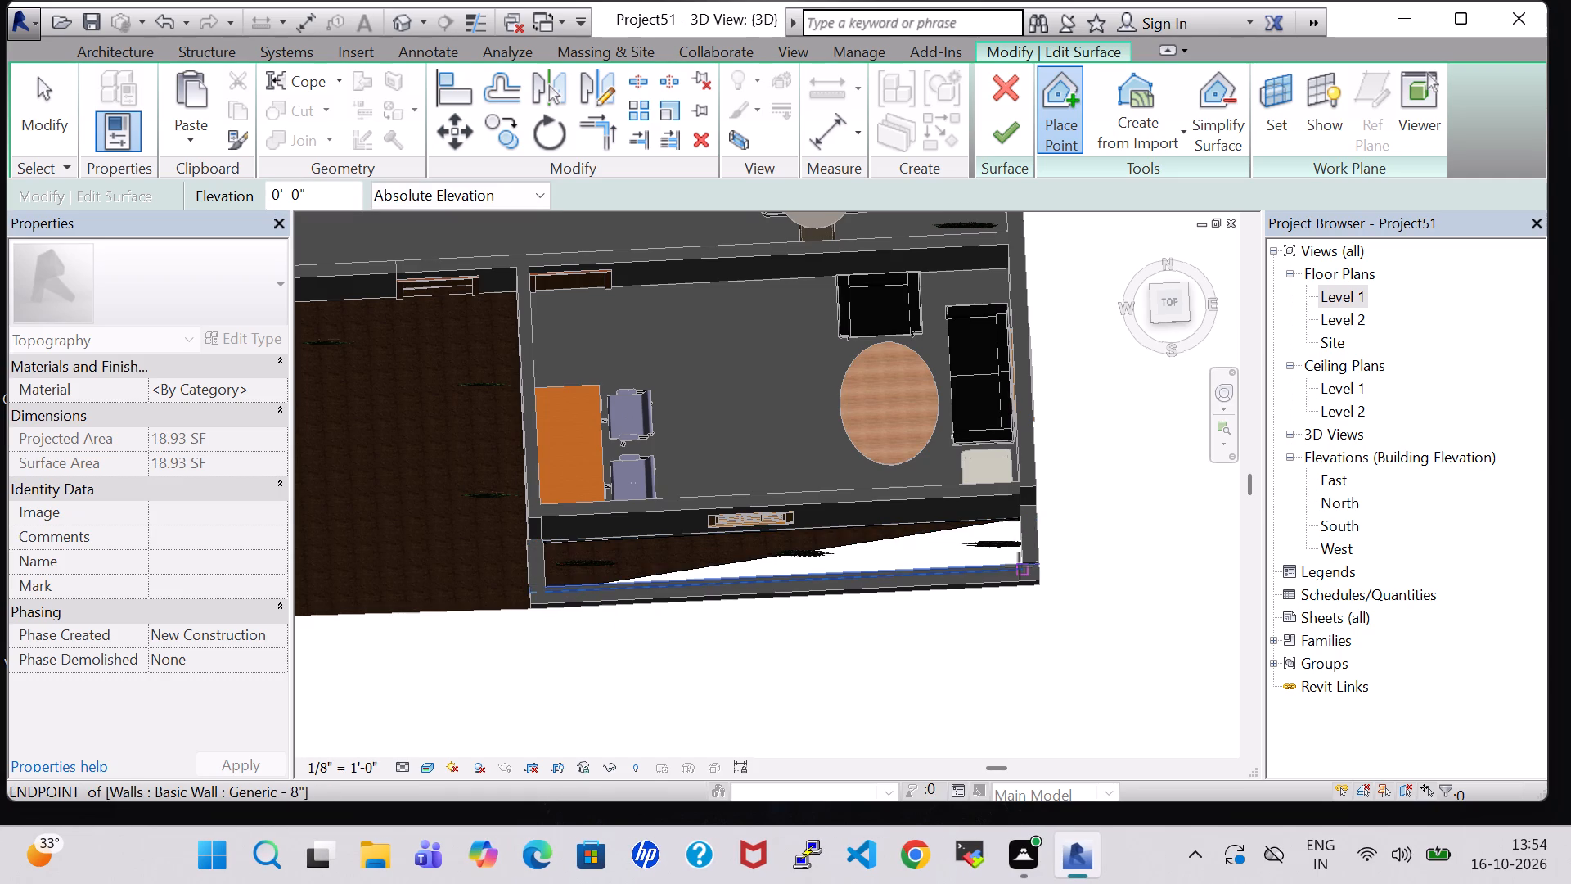
pyautogui.click(1023, 563)
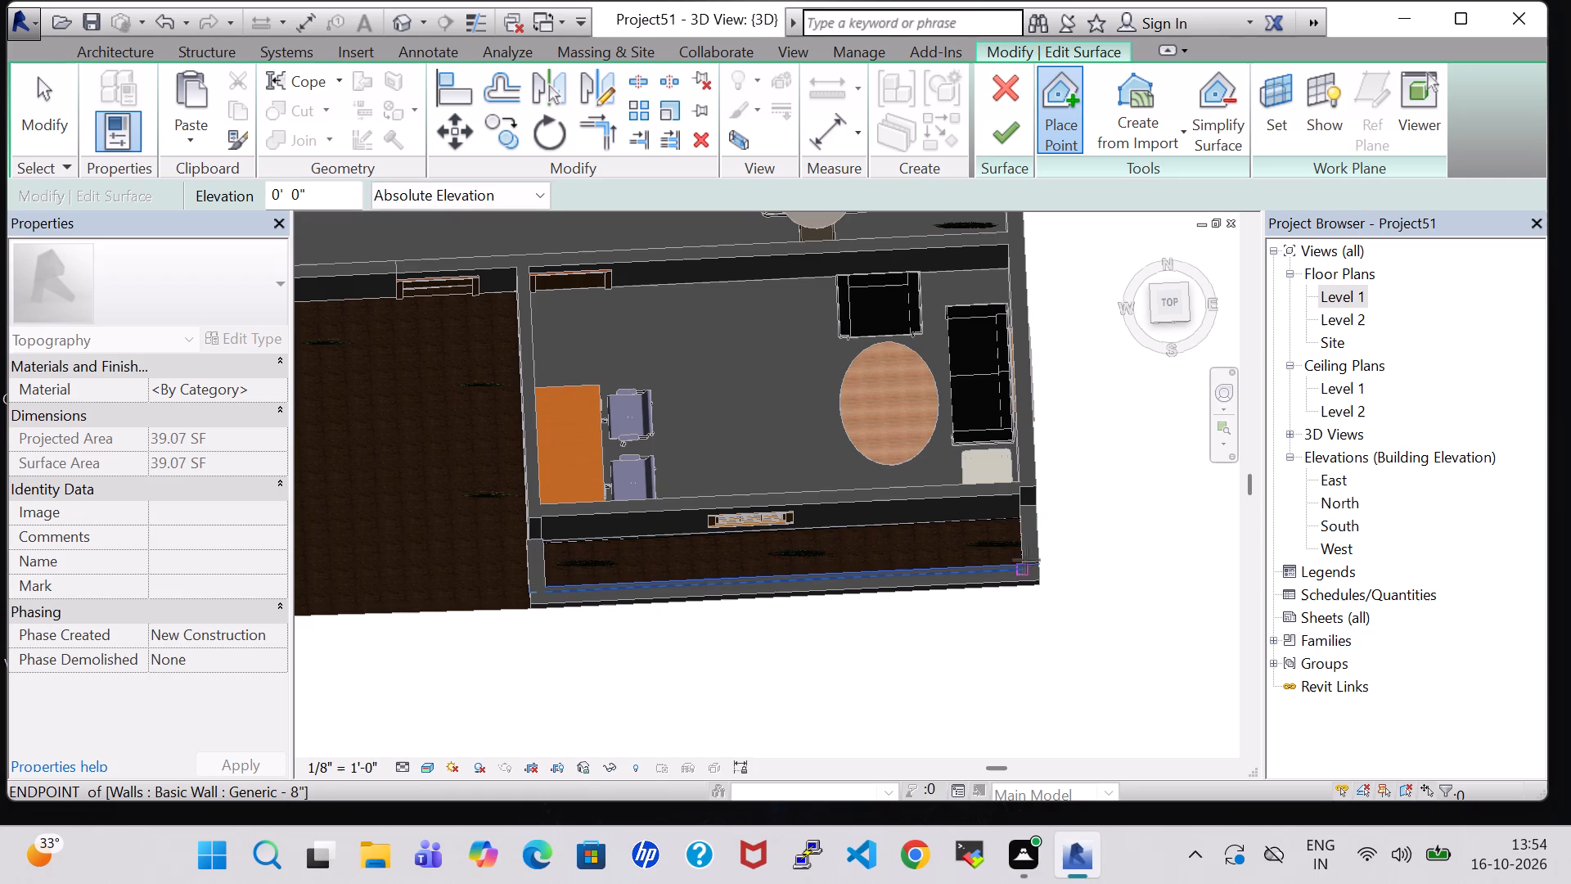
pyautogui.keyDown('shift'); pyautogui.moveTo(840, 631); pyautogui.dragTo(905, 628, button='middle'); pyautogui.keyUp('shift')
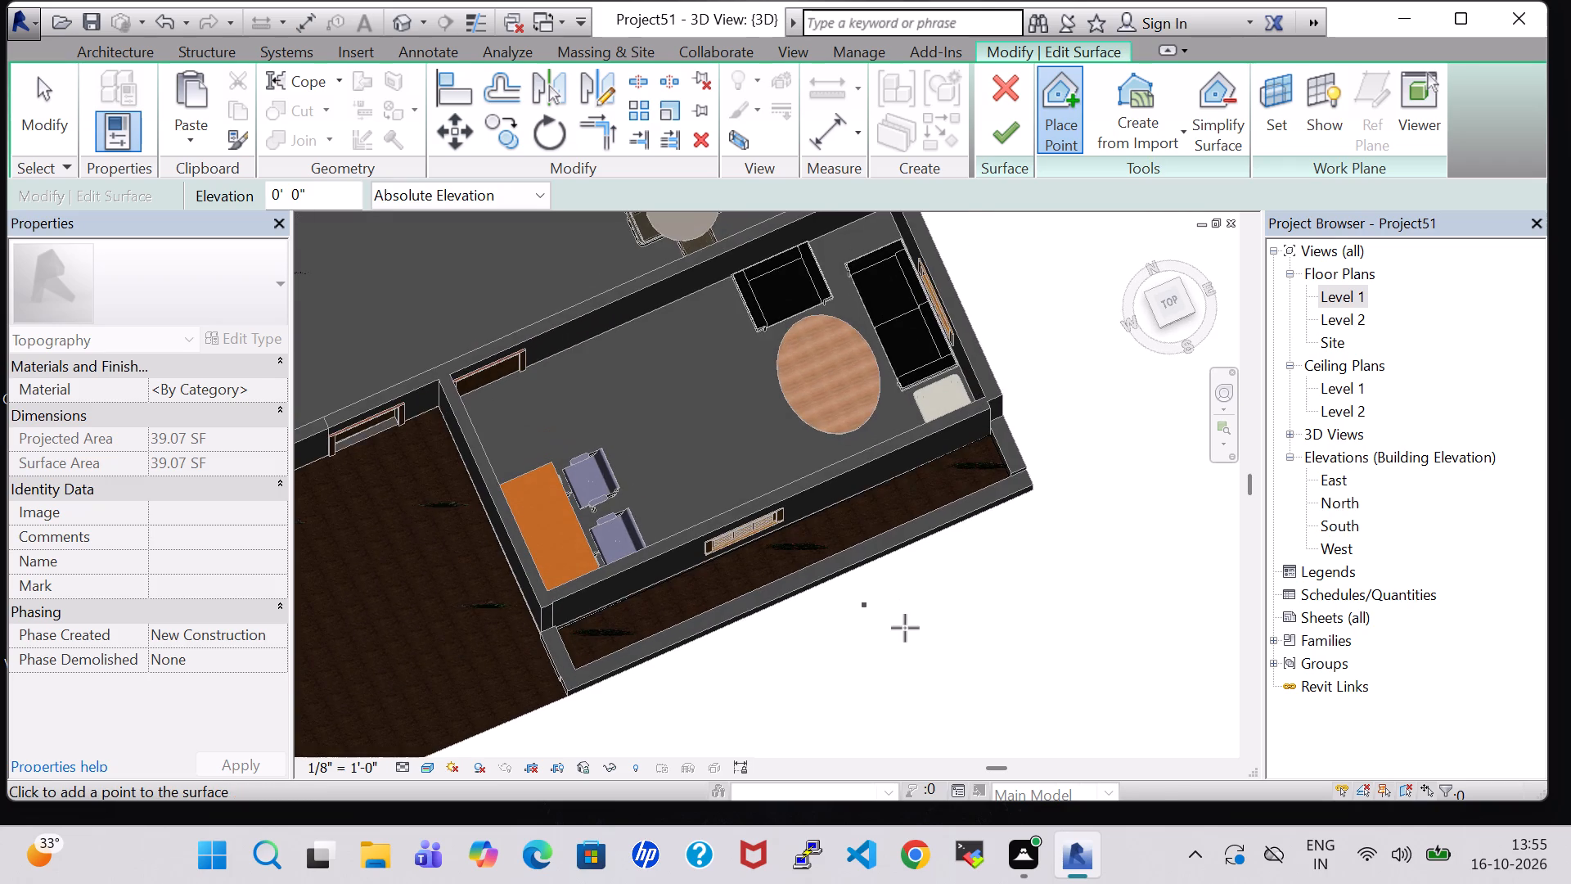
pyautogui.scroll(3, 905, 619)
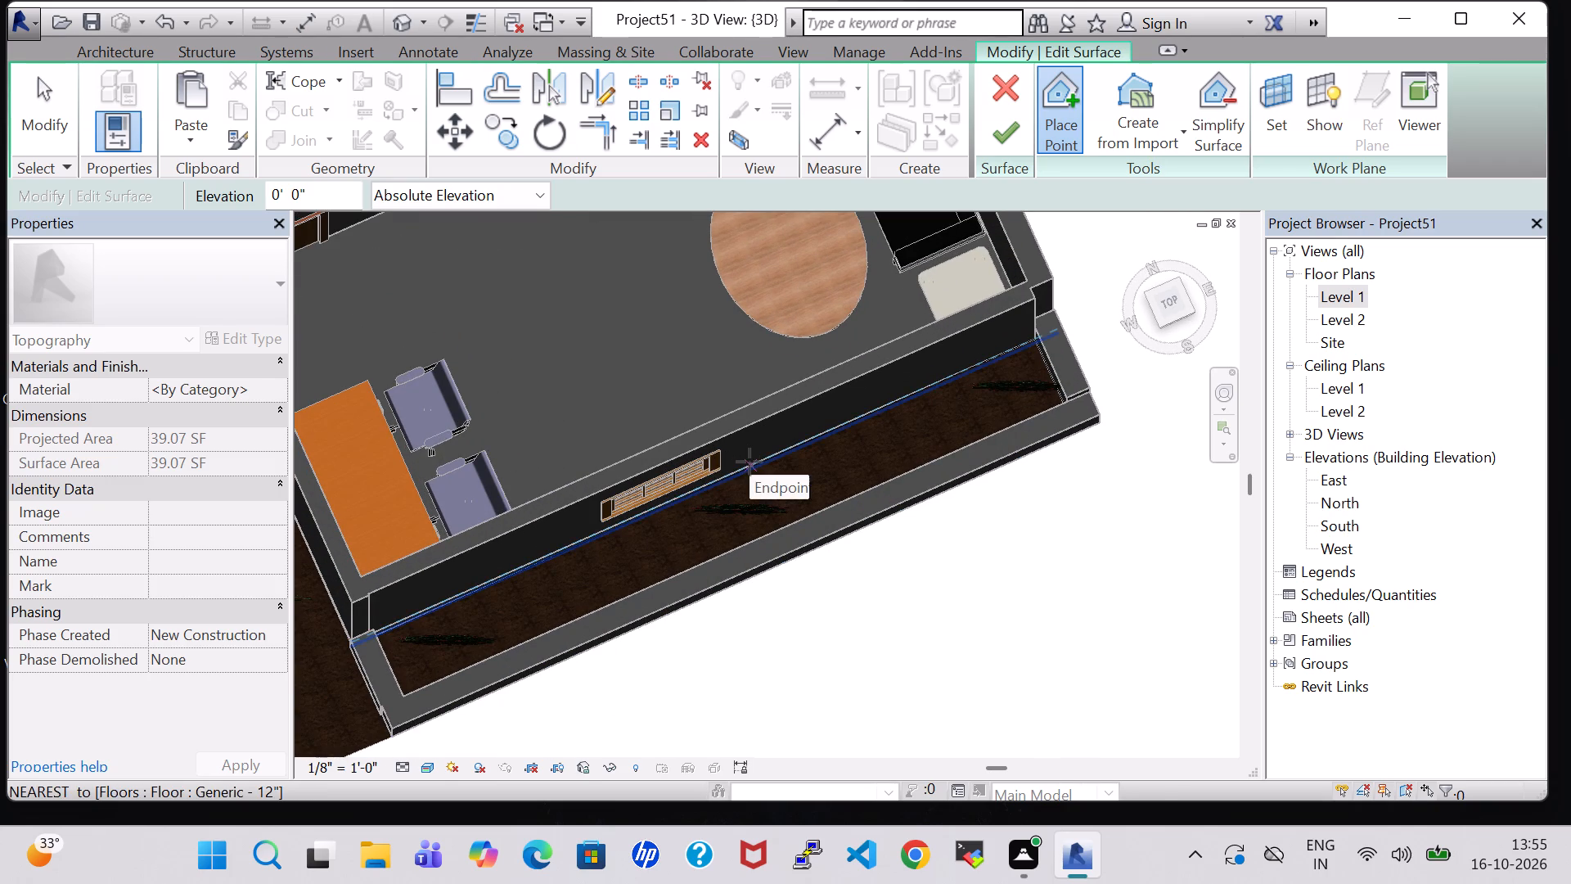
pyautogui.click(749, 463)
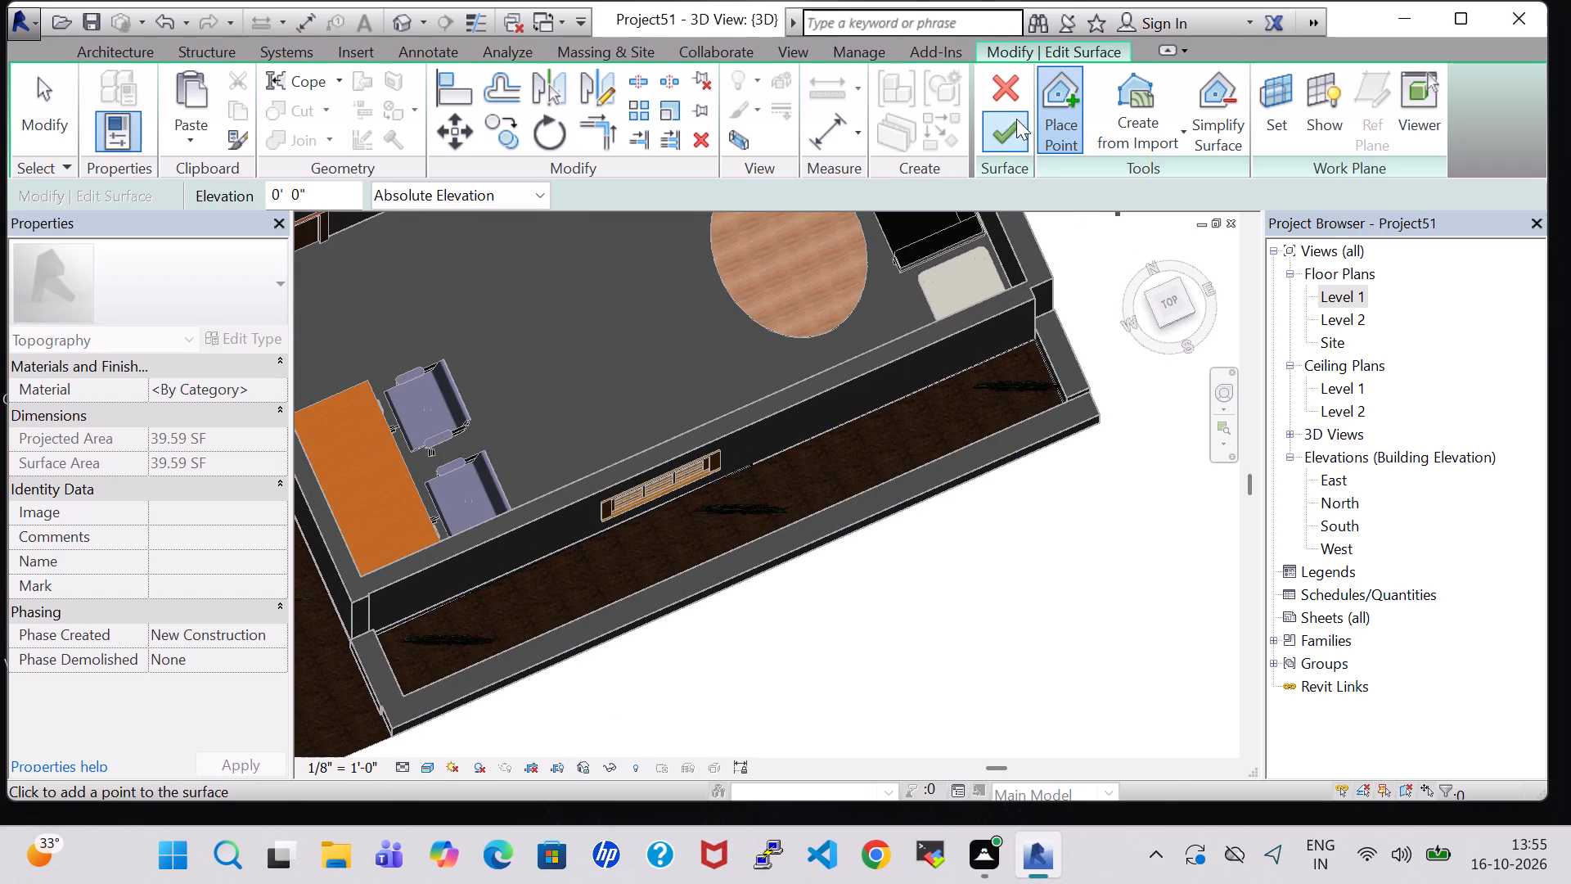
pyautogui.click(1006, 125)
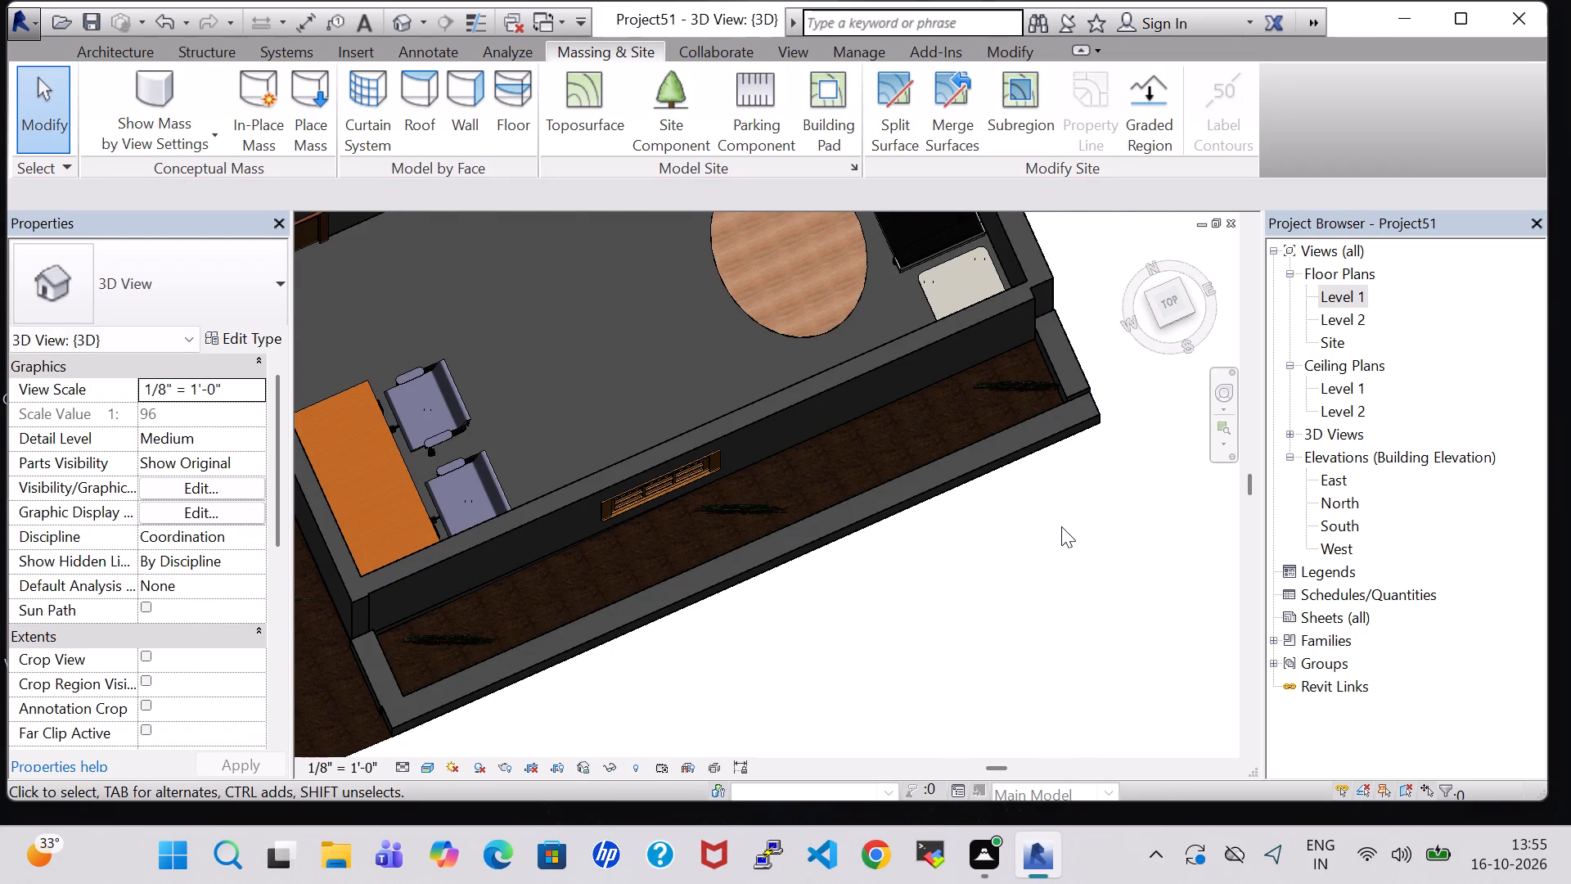
# Set the unconnected height of the planter's short west side wall, beside the entrance, to 3' 0".
pyautogui.moveTo(1061, 527); pyautogui.dragTo(1020, 284, button='middle')
pyautogui.scroll(1, 1061, 527)
pyautogui.keyDown('shift'); pyautogui.moveTo(999, 576); pyautogui.dragTo(986, 446, button='middle'); pyautogui.keyUp('shift')
pyautogui.click(1105, 397)
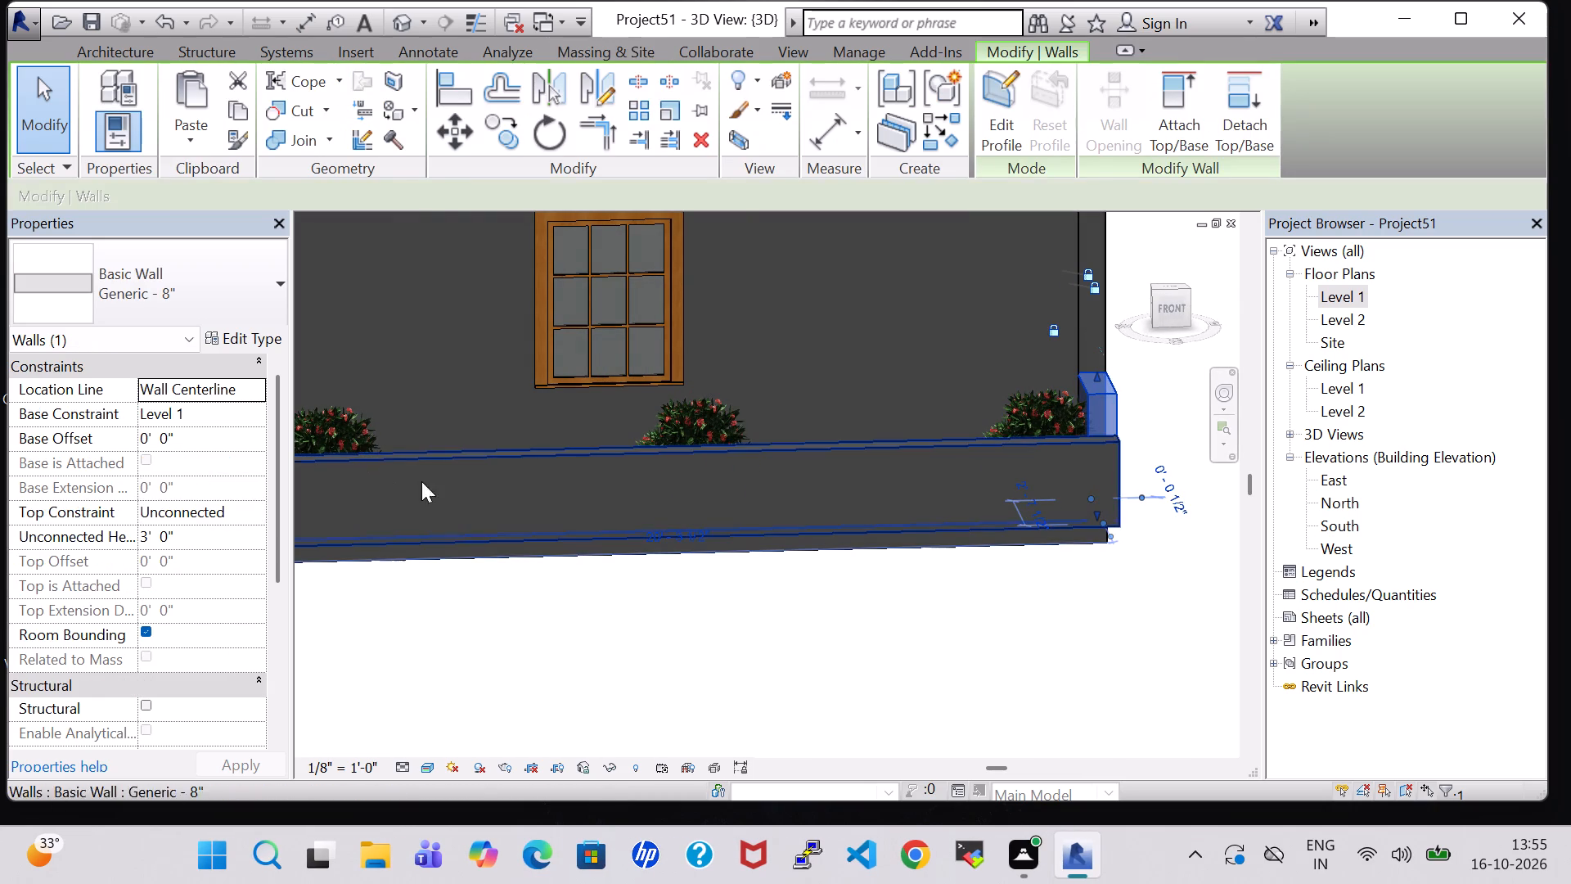
pyautogui.click(1153, 647)
pyautogui.keyDown('shift'); pyautogui.moveTo(1169, 598); pyautogui.dragTo(1030, 545, button='middle'); pyautogui.keyUp('shift')
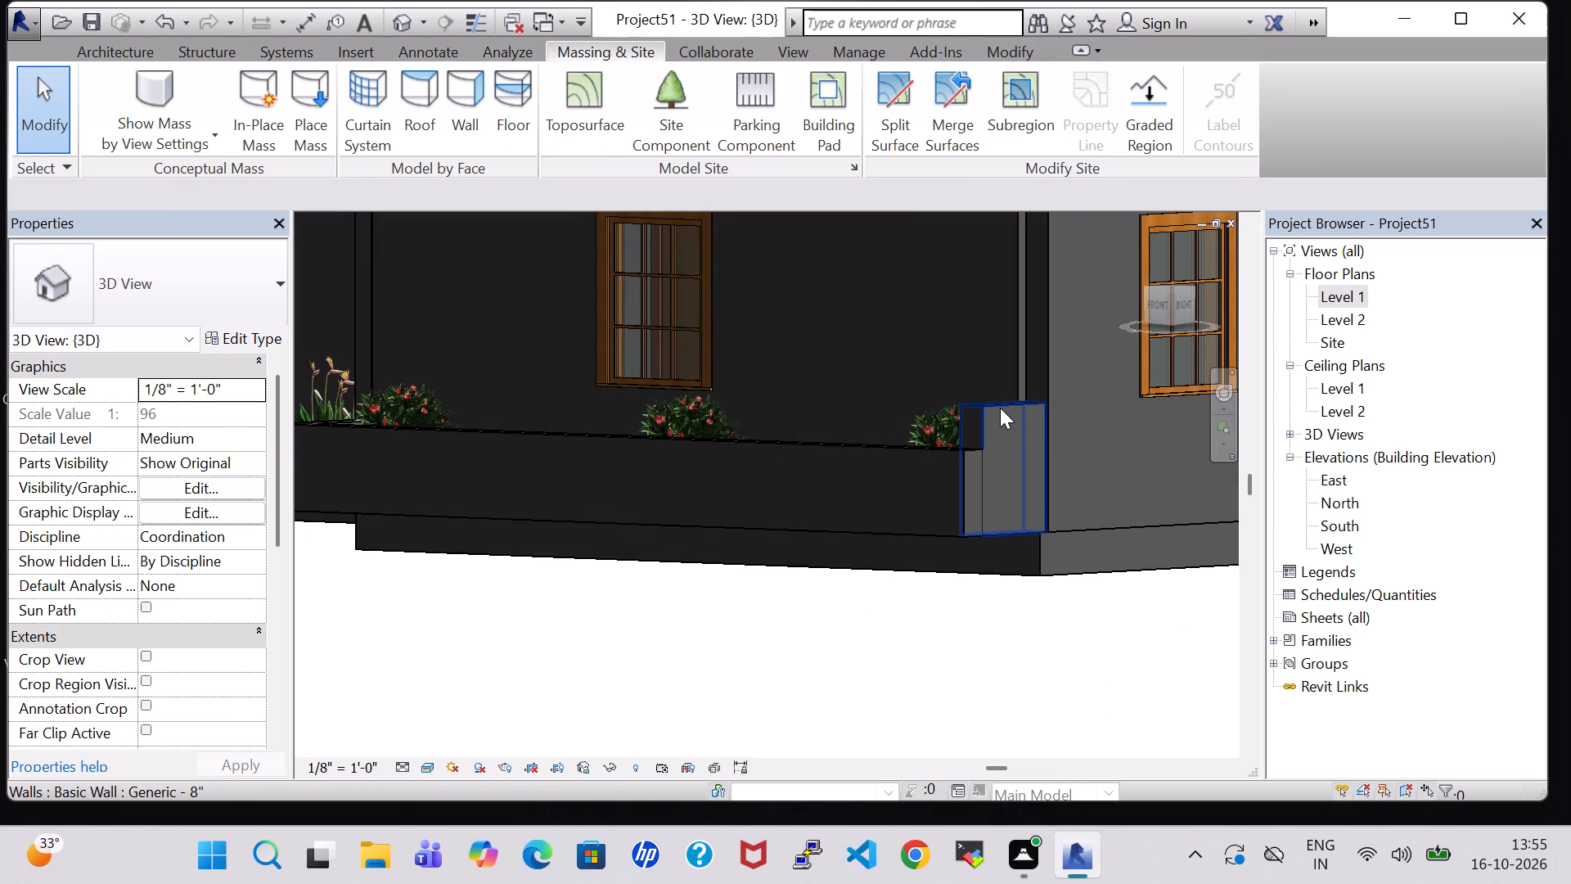
pyautogui.keyDown('shift'); pyautogui.moveTo(691, 621); pyautogui.dragTo(891, 688, button='middle'); pyautogui.keyUp('shift')
pyautogui.keyDown('shift'); pyautogui.scroll(1, 691, 621); pyautogui.keyUp('shift')
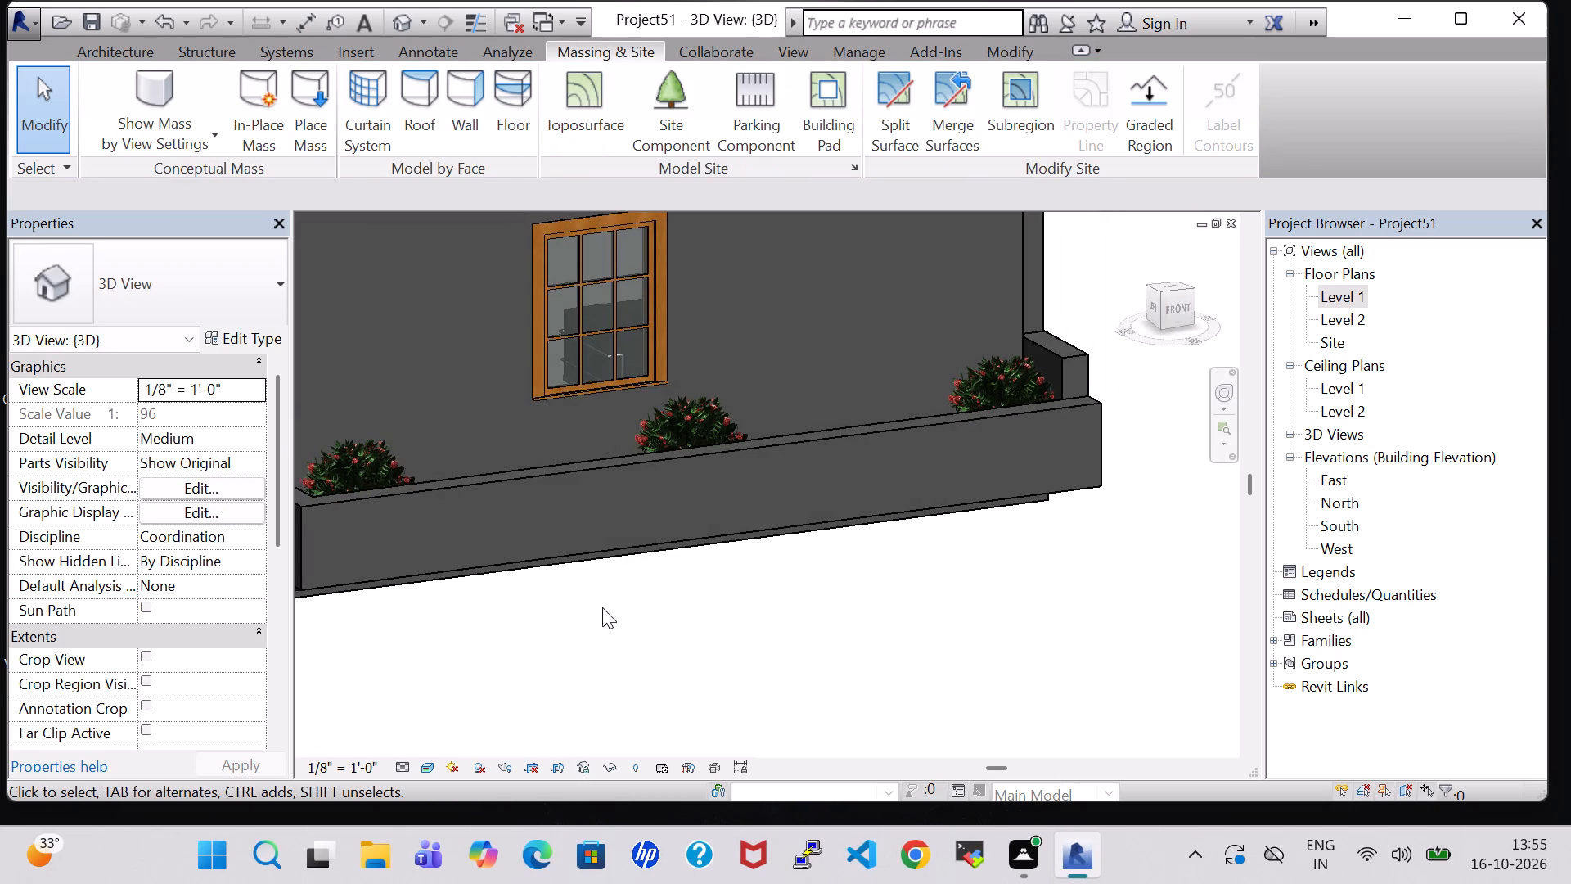
pyautogui.moveTo(602, 607); pyautogui.dragTo(760, 611, button='middle')
pyautogui.click(432, 492)
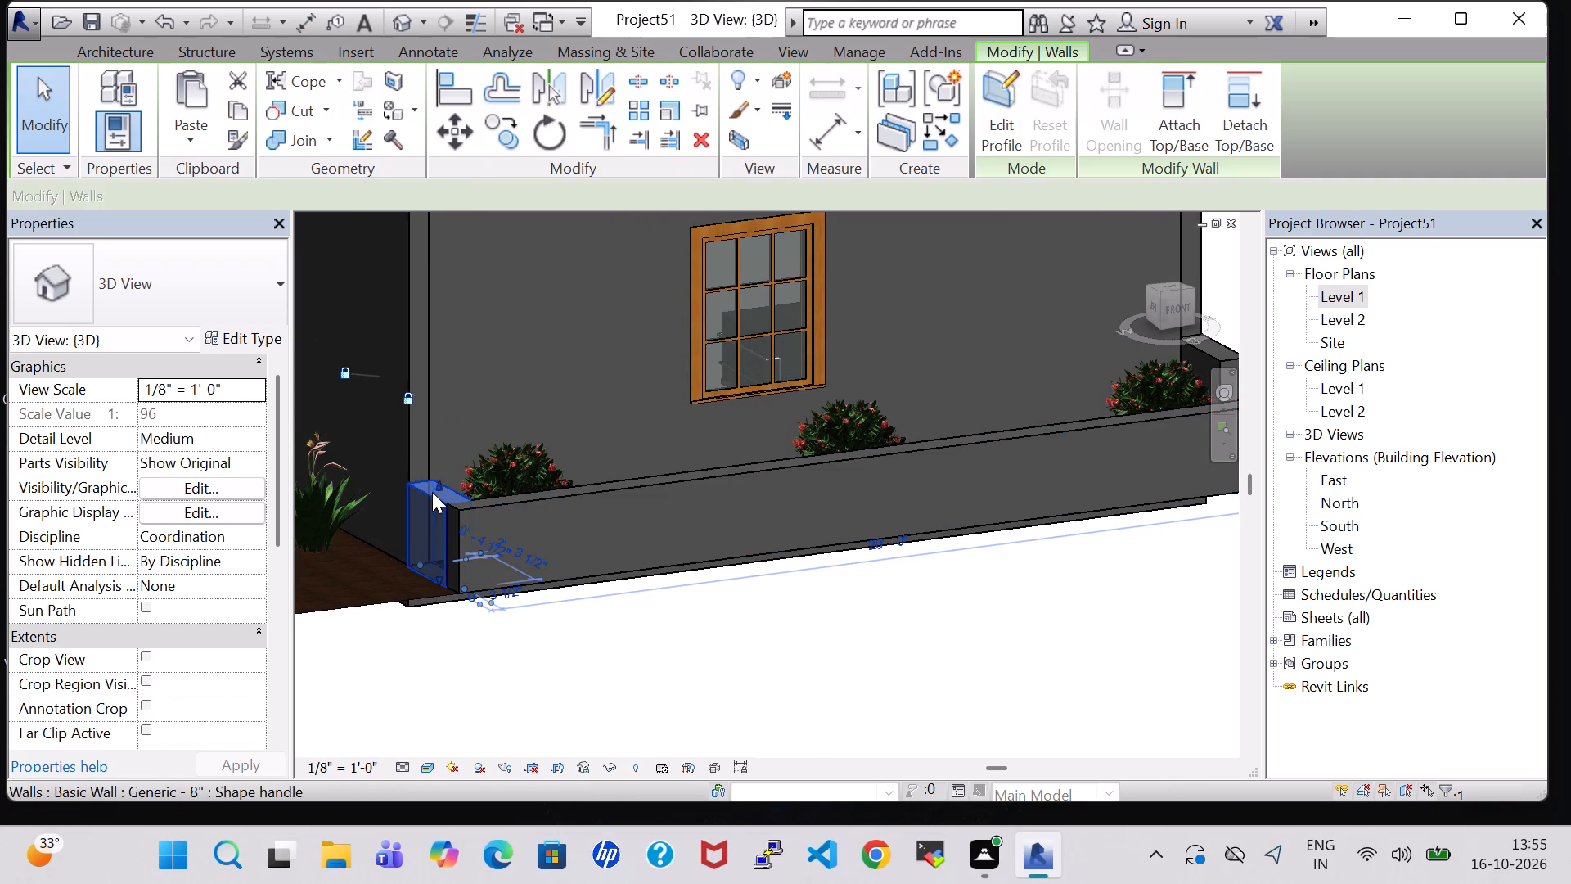
pyautogui.click(146, 544)
pyautogui.click(146, 540)
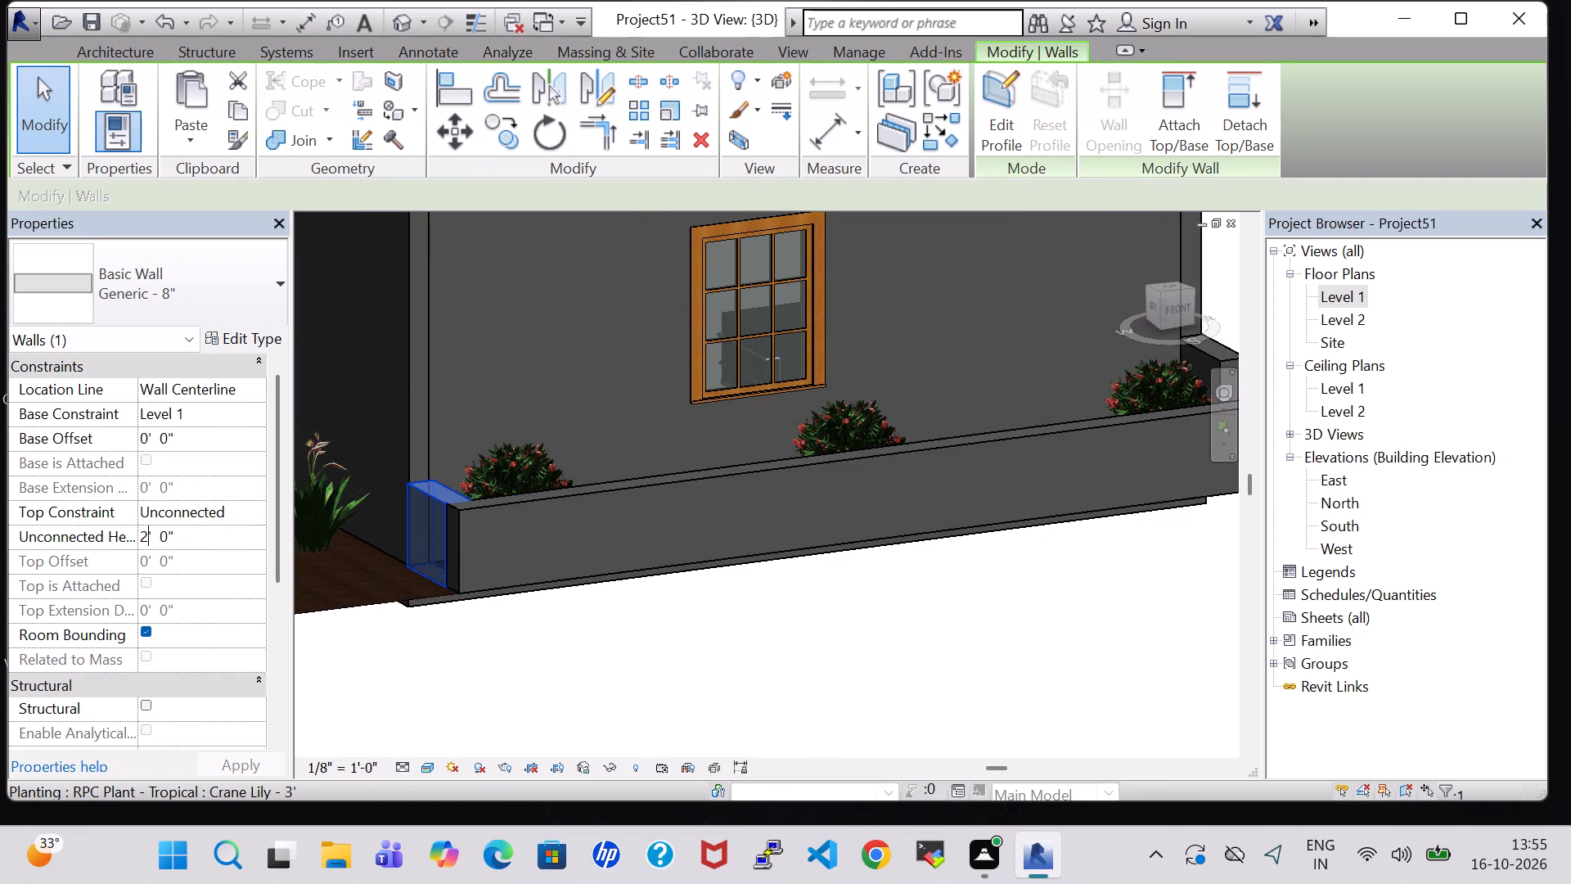
pyautogui.press('BackSpace')
pyautogui.press('3')
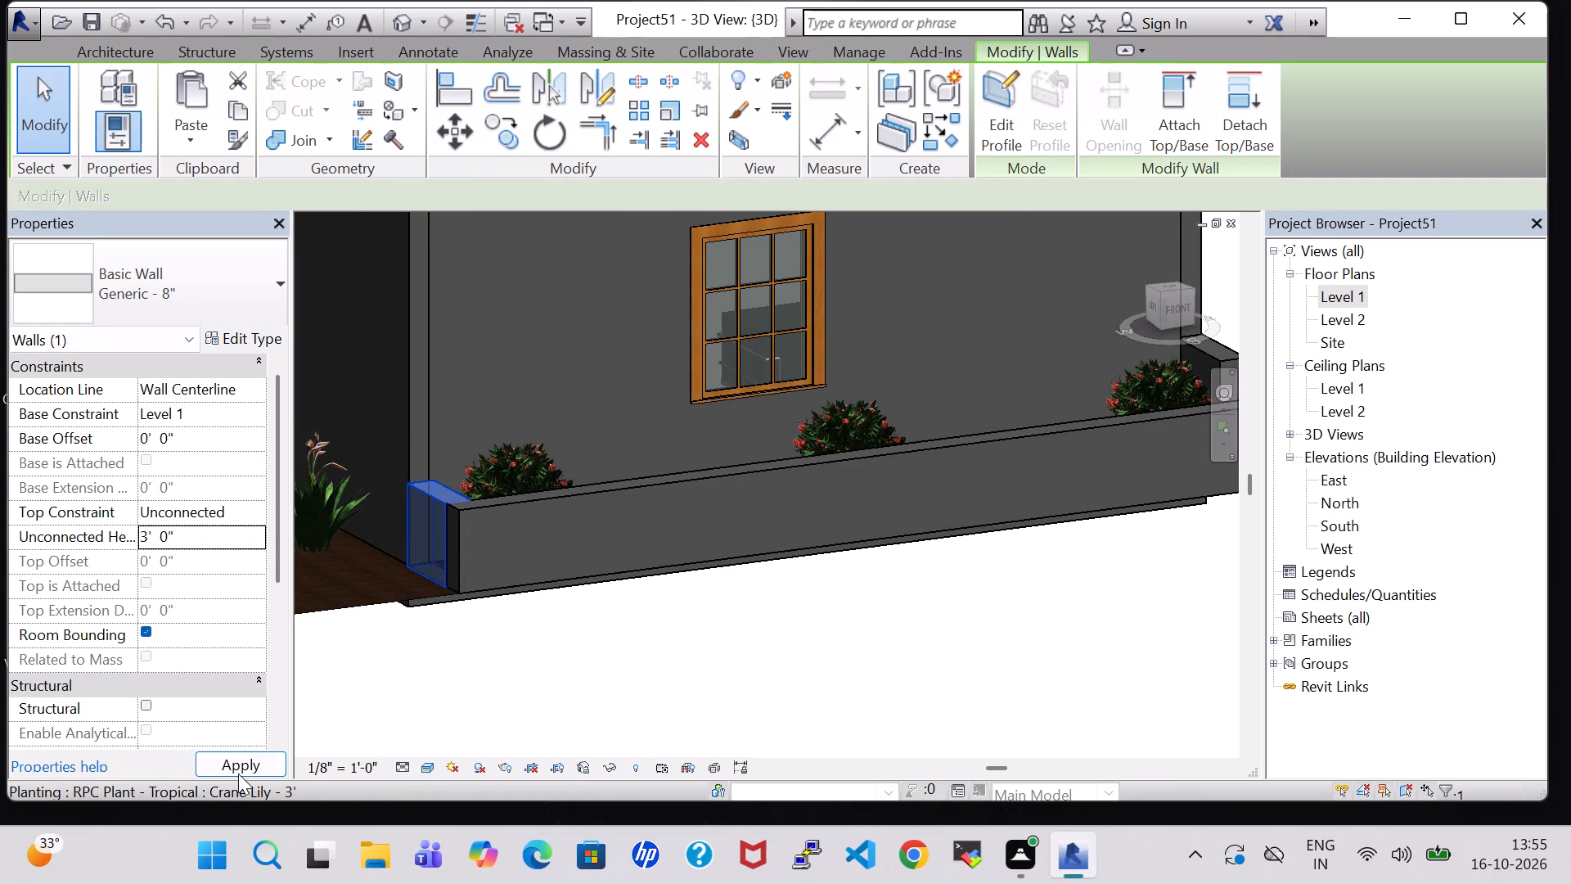
pyautogui.click(238, 772)
pyautogui.click(774, 686)
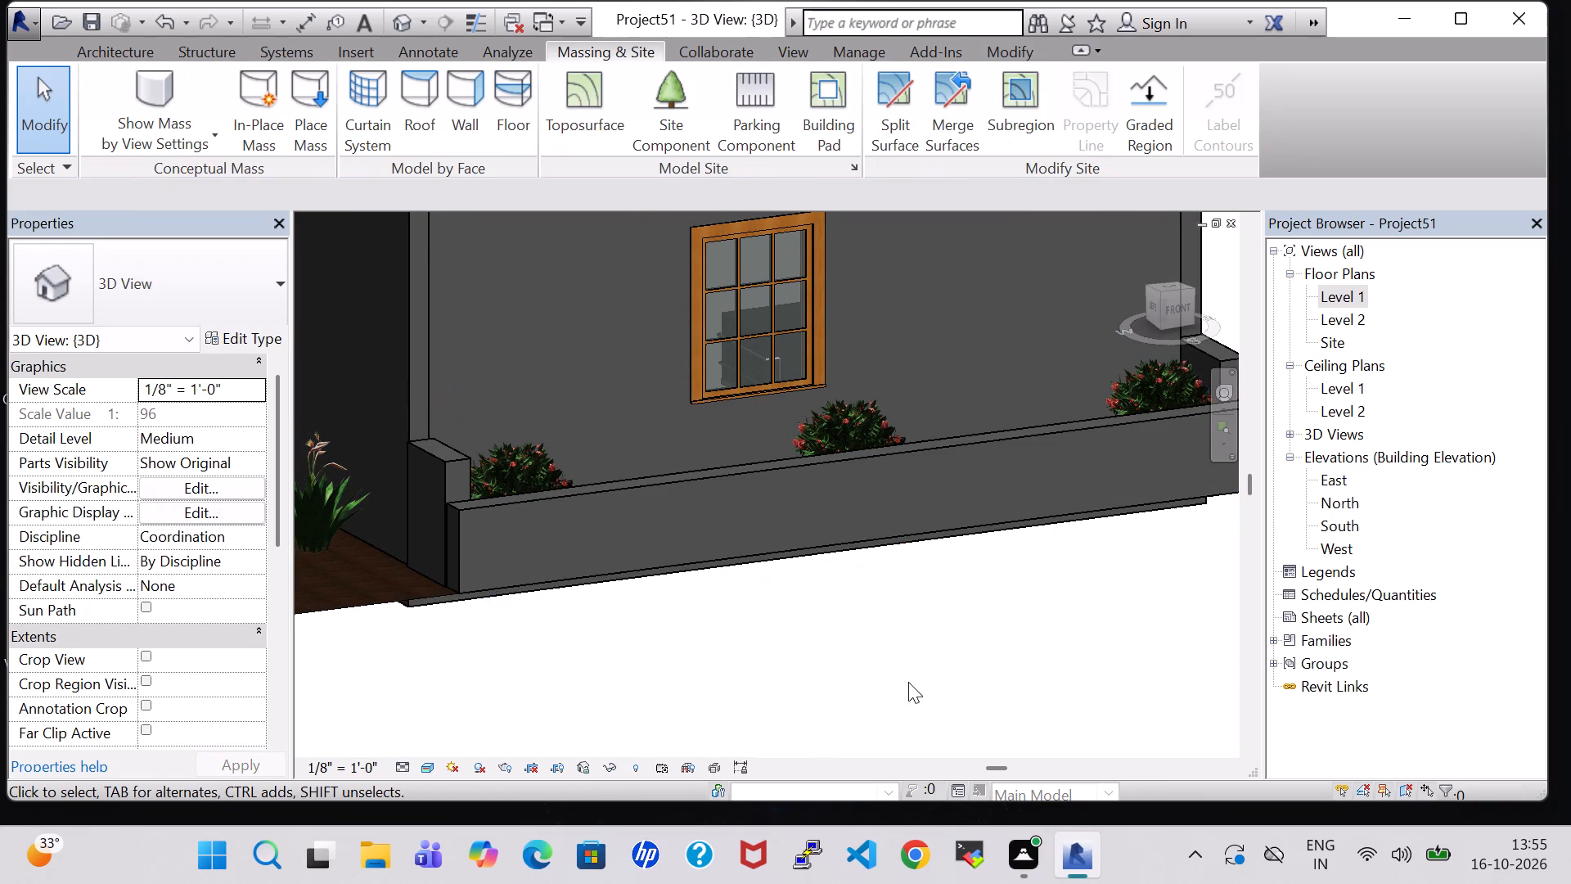
# Create a Handrail - Rectangular railing on Level 1, about 20' 6" long, along the outer top edge of the planter's front low wall.
pyautogui.keyDown('shift'); pyautogui.moveTo(1149, 524); pyautogui.dragTo(1062, 569, button='middle'); pyautogui.keyUp('shift')
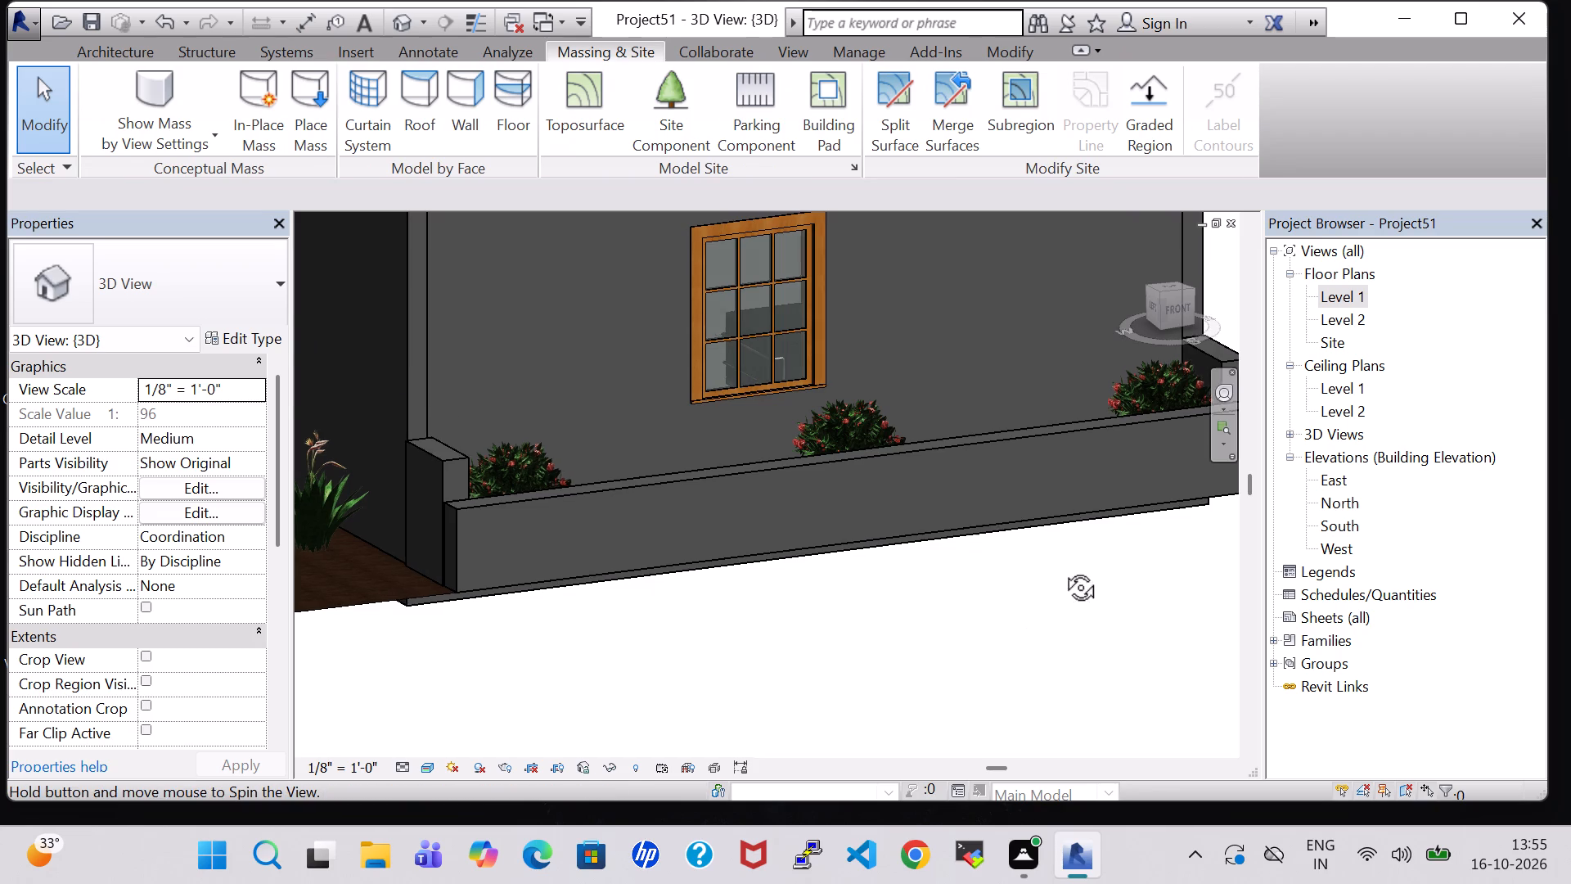
pyautogui.keyDown('shift'); pyautogui.moveTo(1062, 569); pyautogui.dragTo(1059, 647, button='middle'); pyautogui.keyUp('shift')
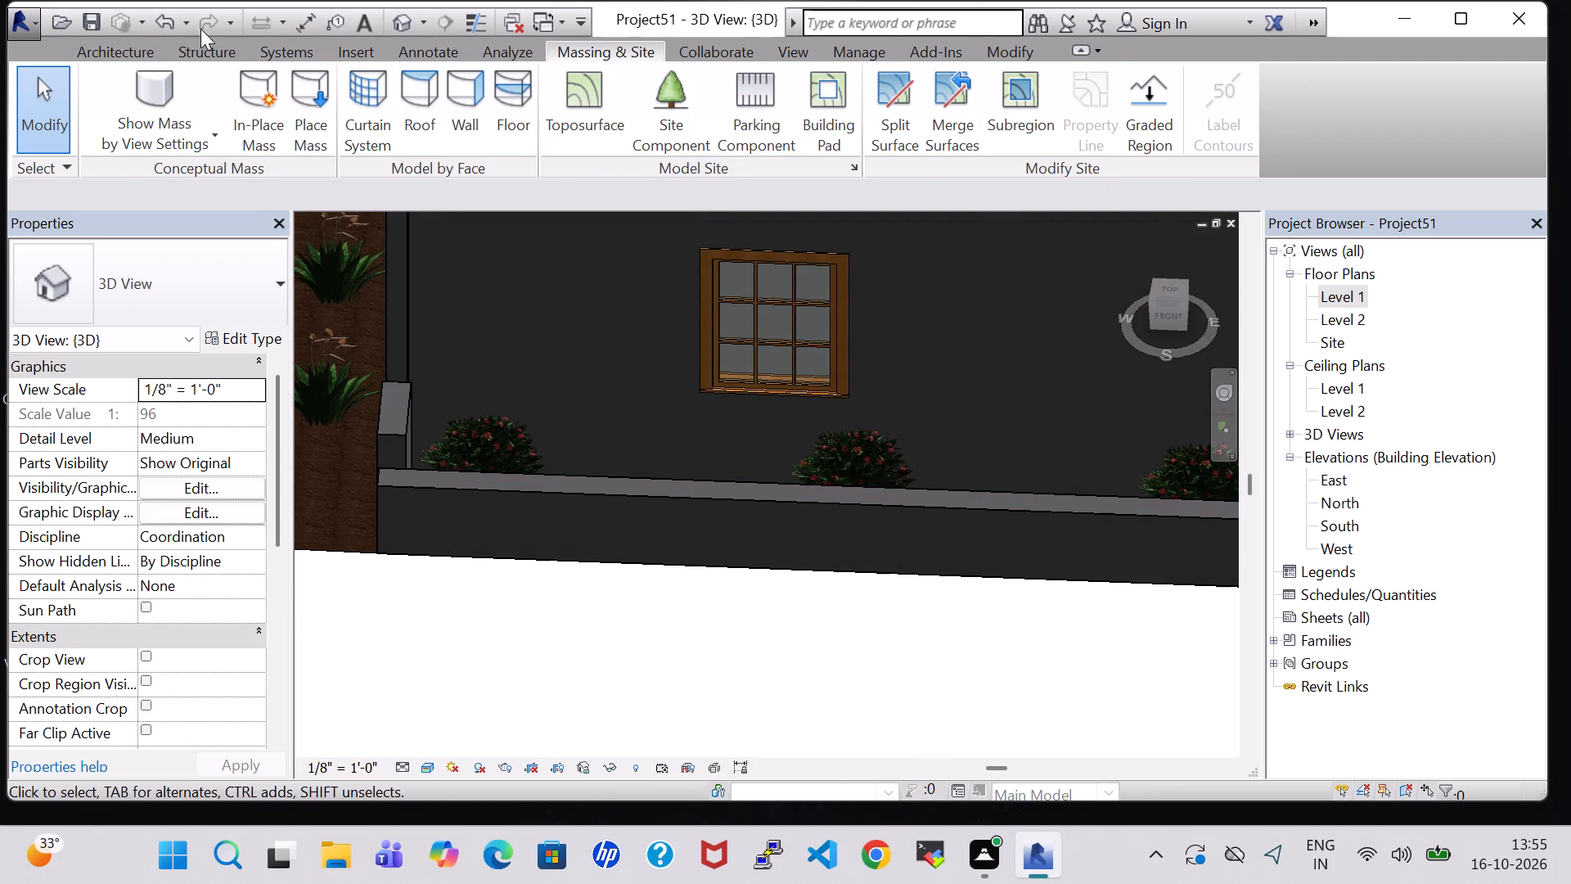
pyautogui.click(129, 58)
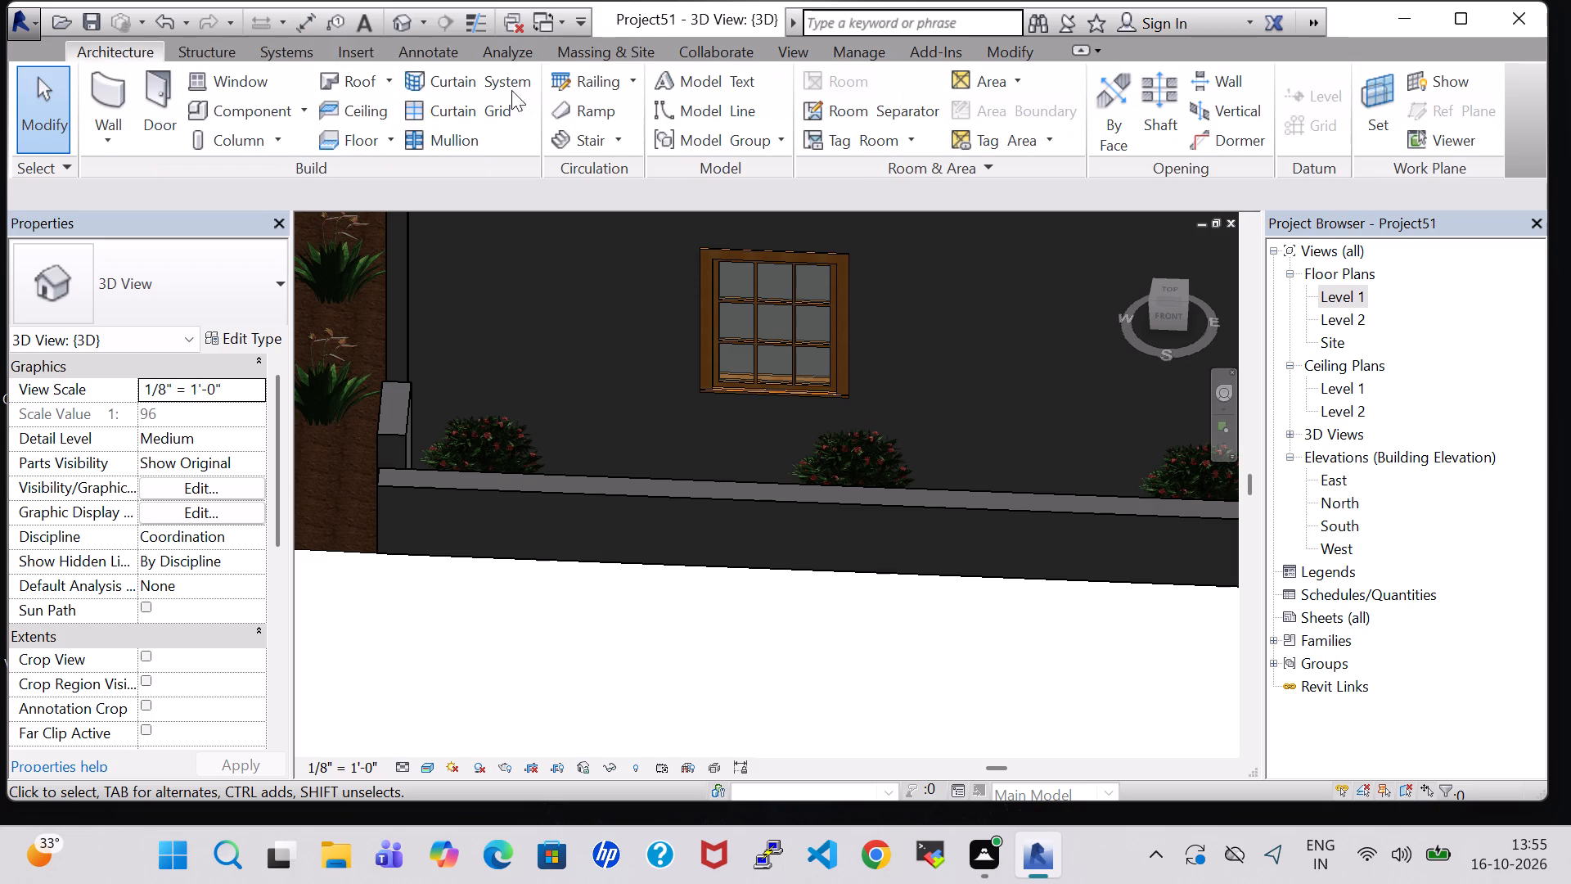
pyautogui.click(569, 85)
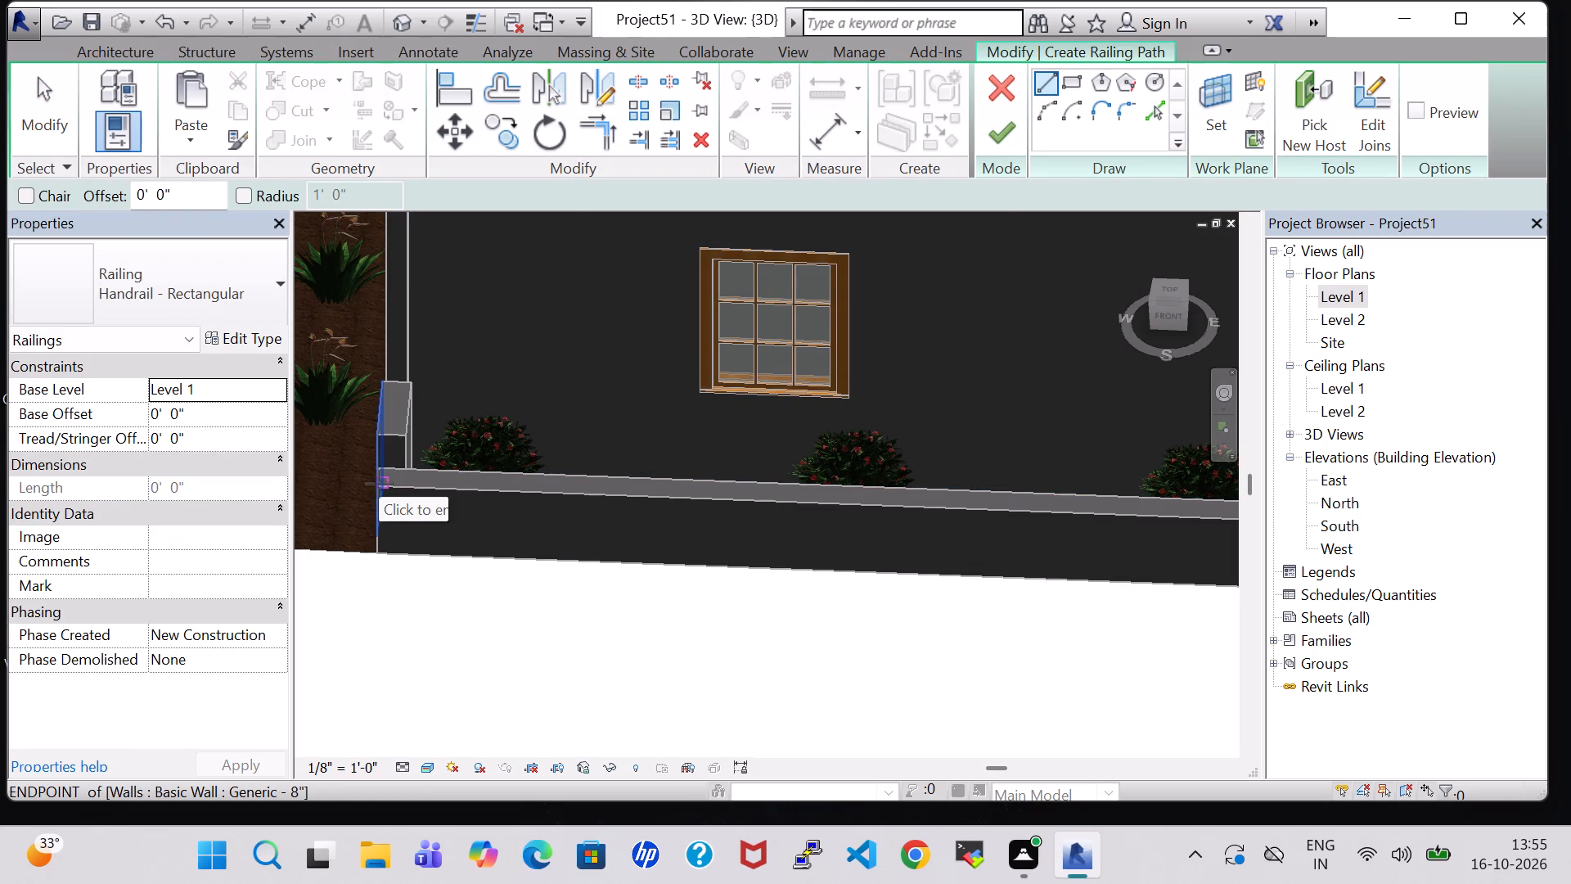
pyautogui.scroll(4, 379, 484)
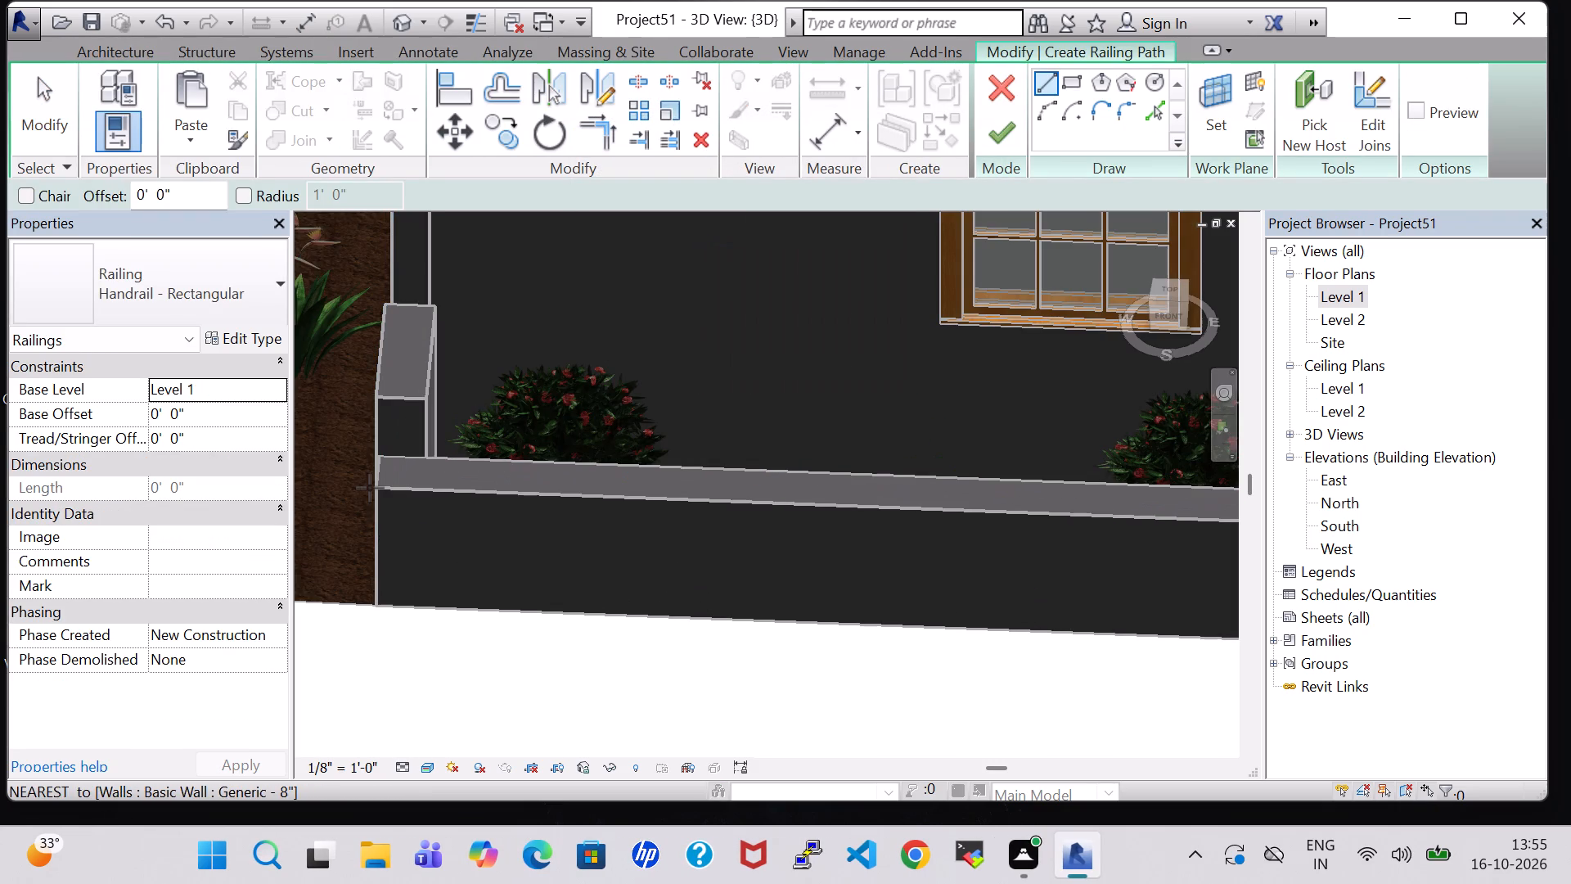
pyautogui.click(375, 489)
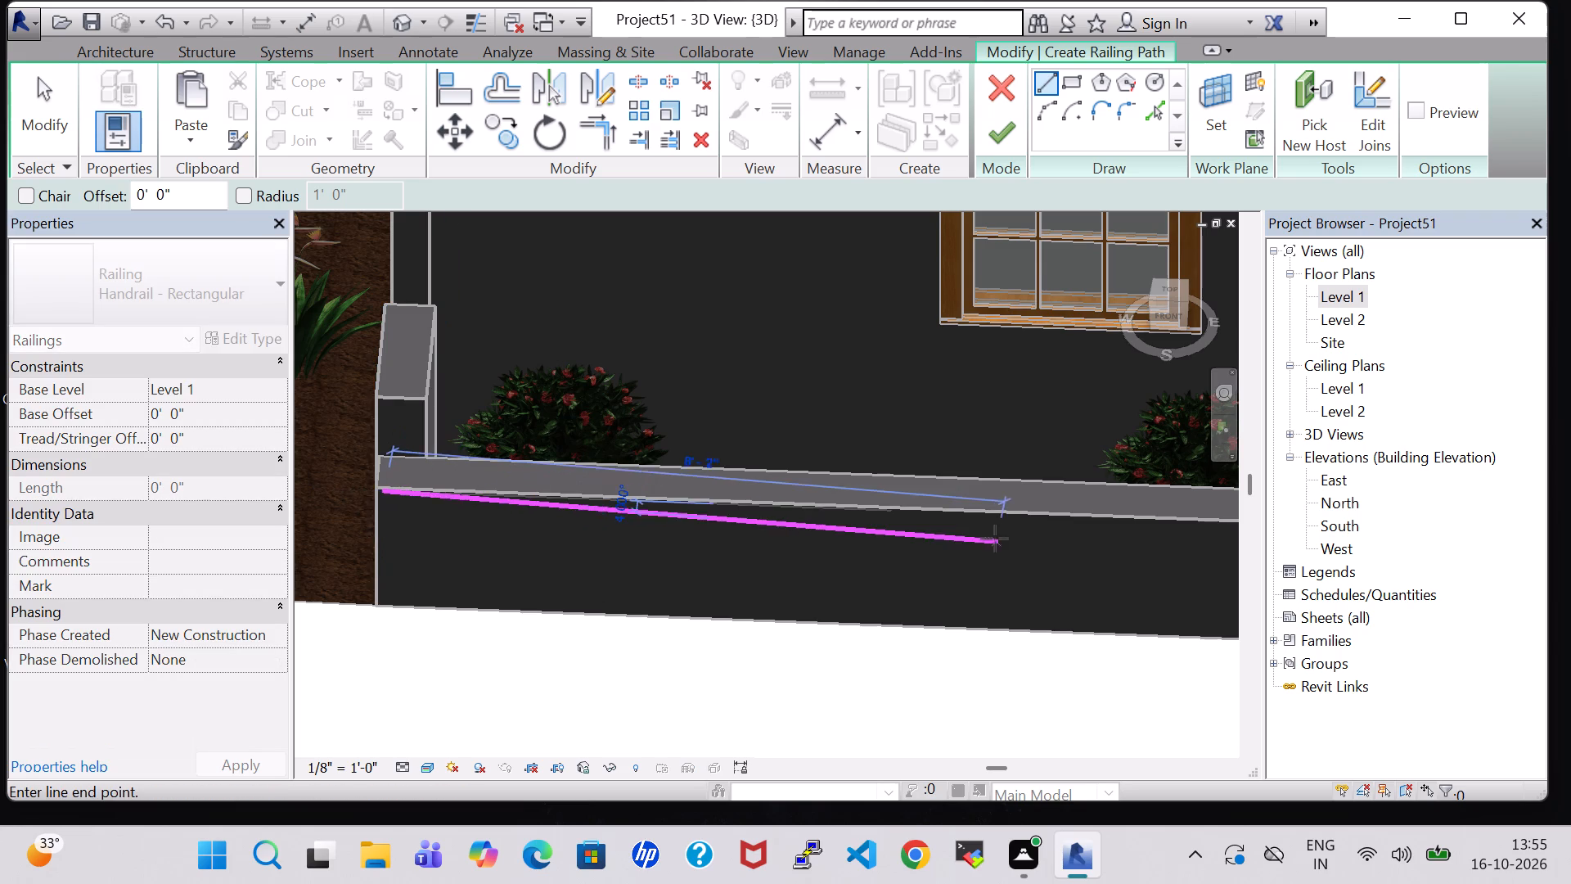
pyautogui.moveTo(1009, 509); pyautogui.dragTo(283, 442, button='middle')
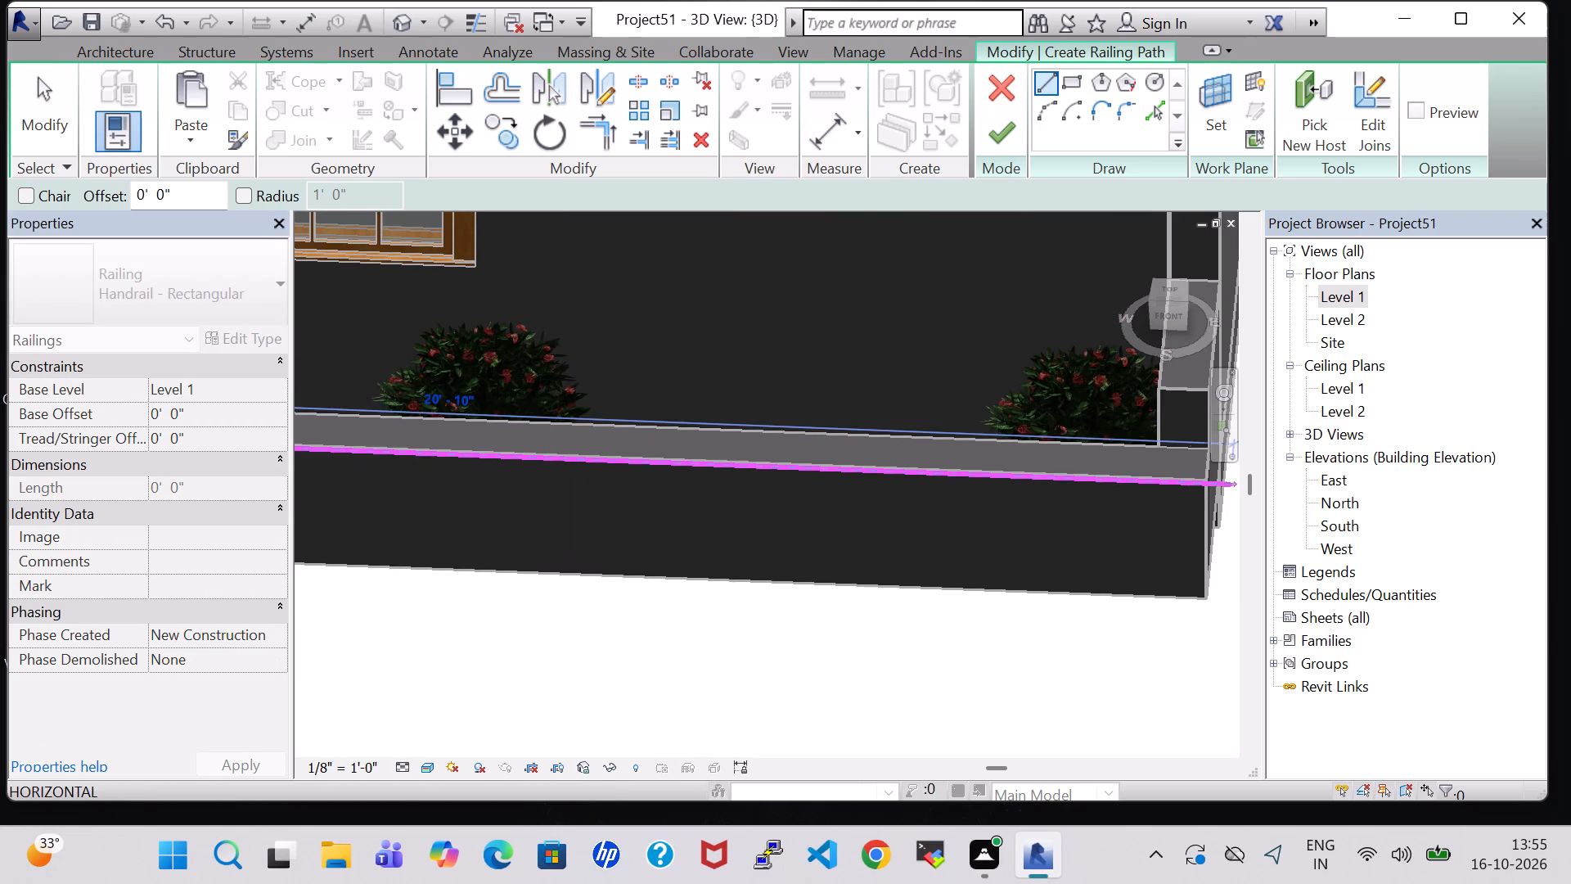
pyautogui.click(1203, 484)
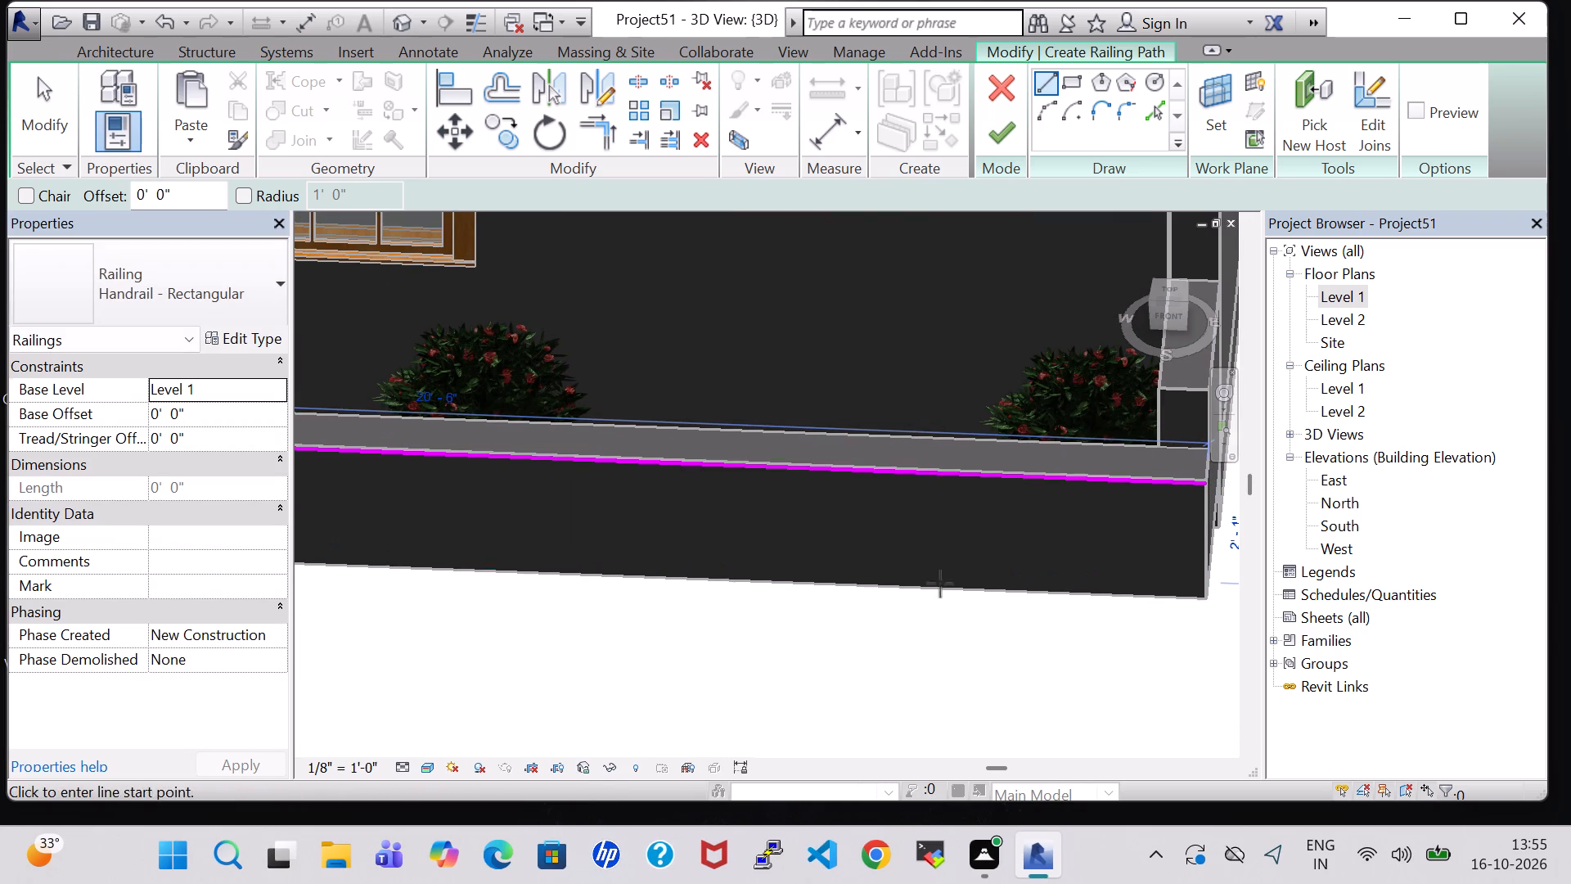
pyautogui.click(1018, 133)
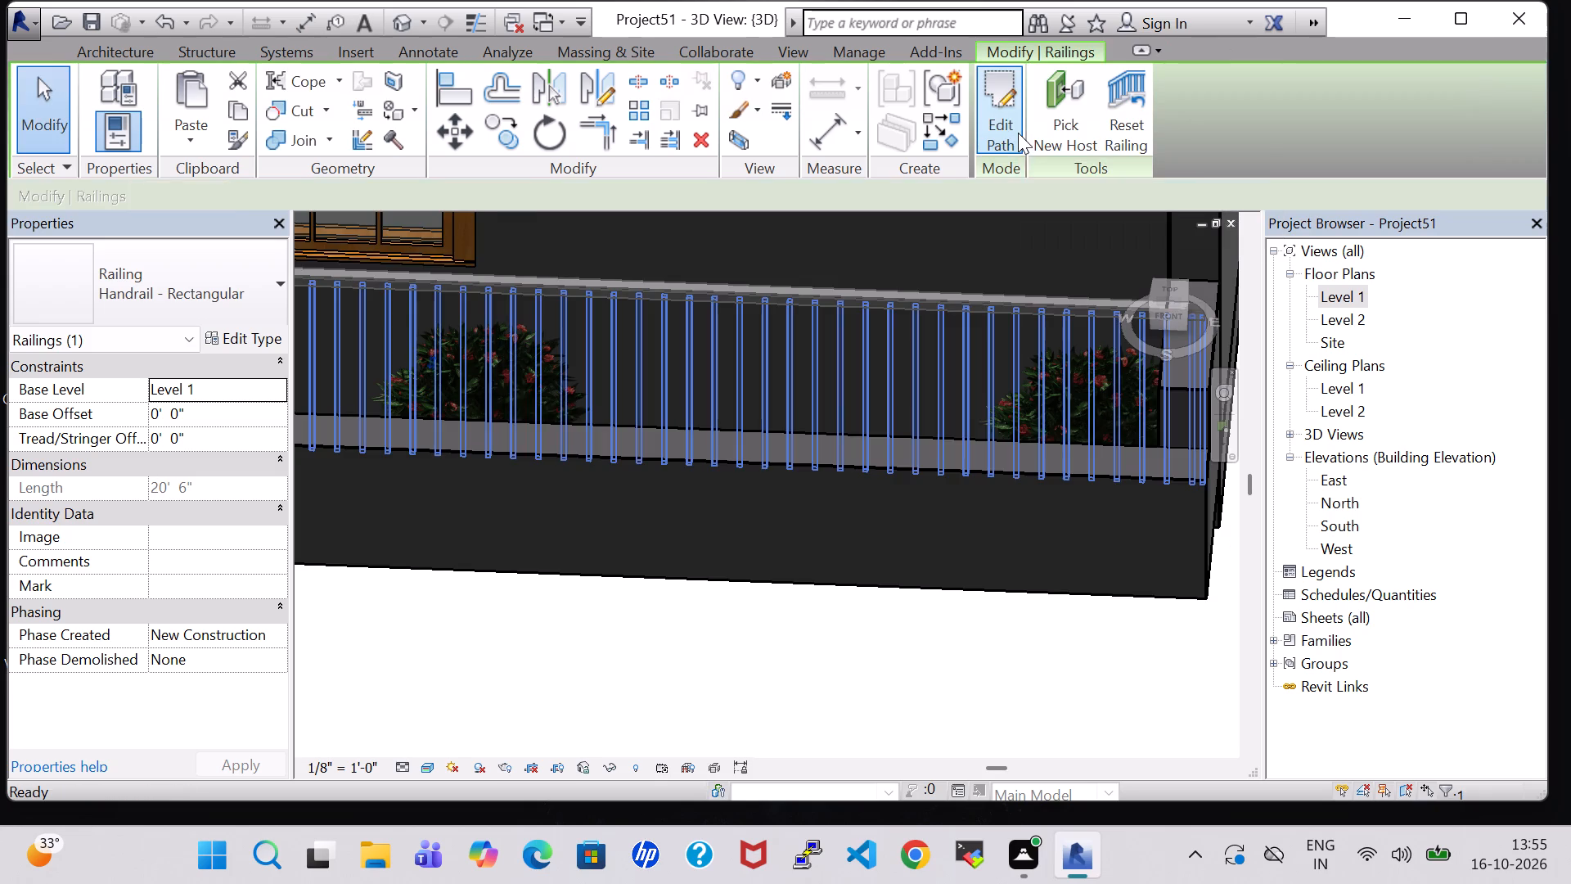
# Change the planter's new railing type to Glass Panel - Bottom Fill.
pyautogui.click(424, 291)
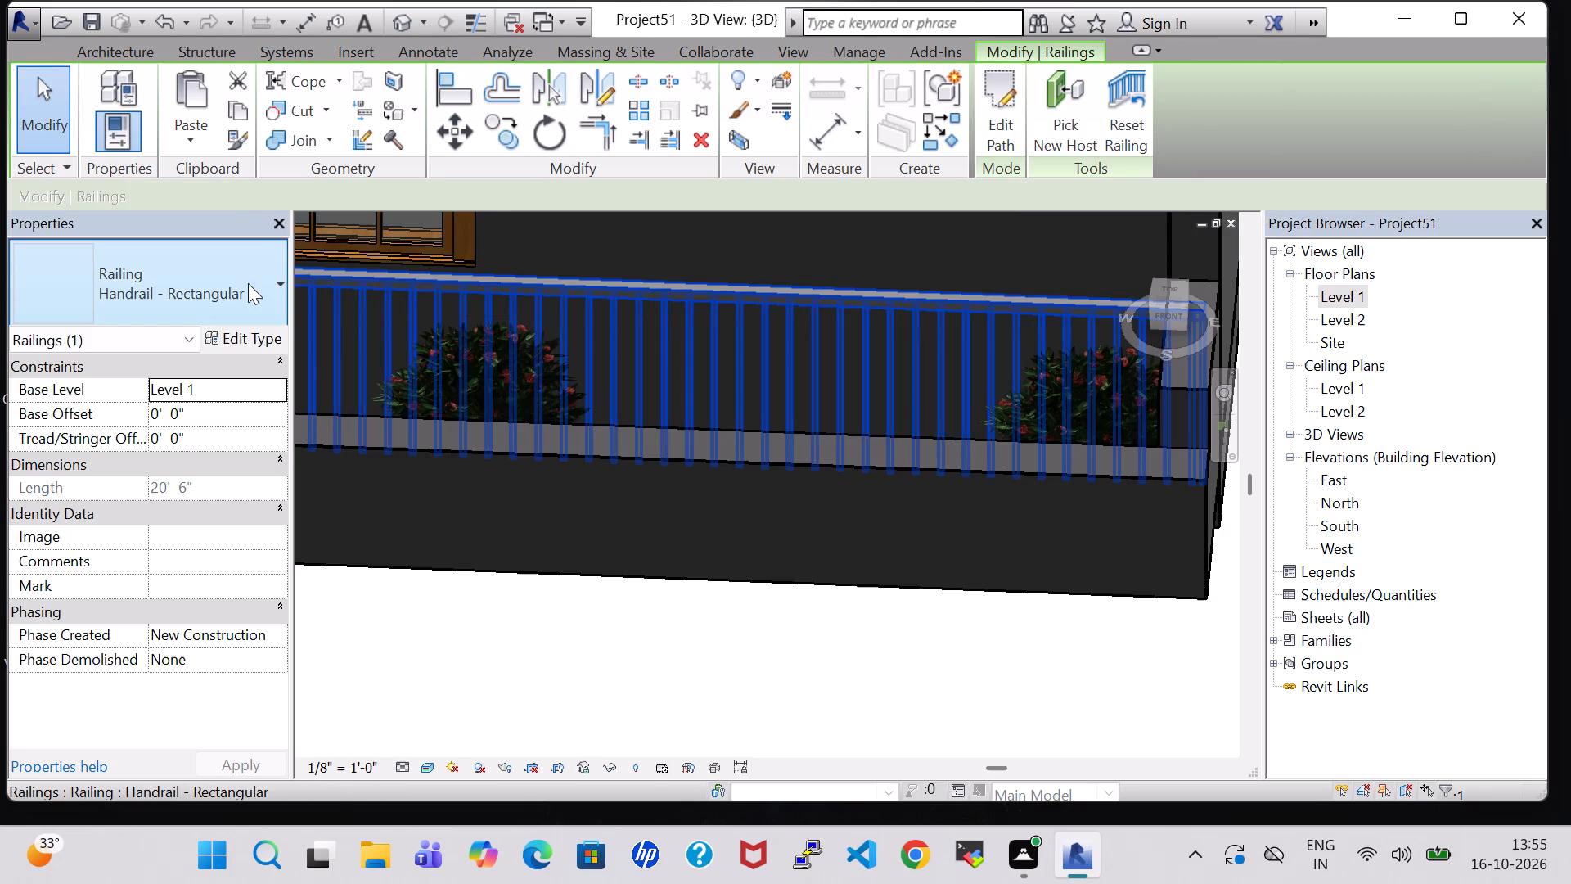
pyautogui.click(248, 283)
pyautogui.scroll(3, 241, 368)
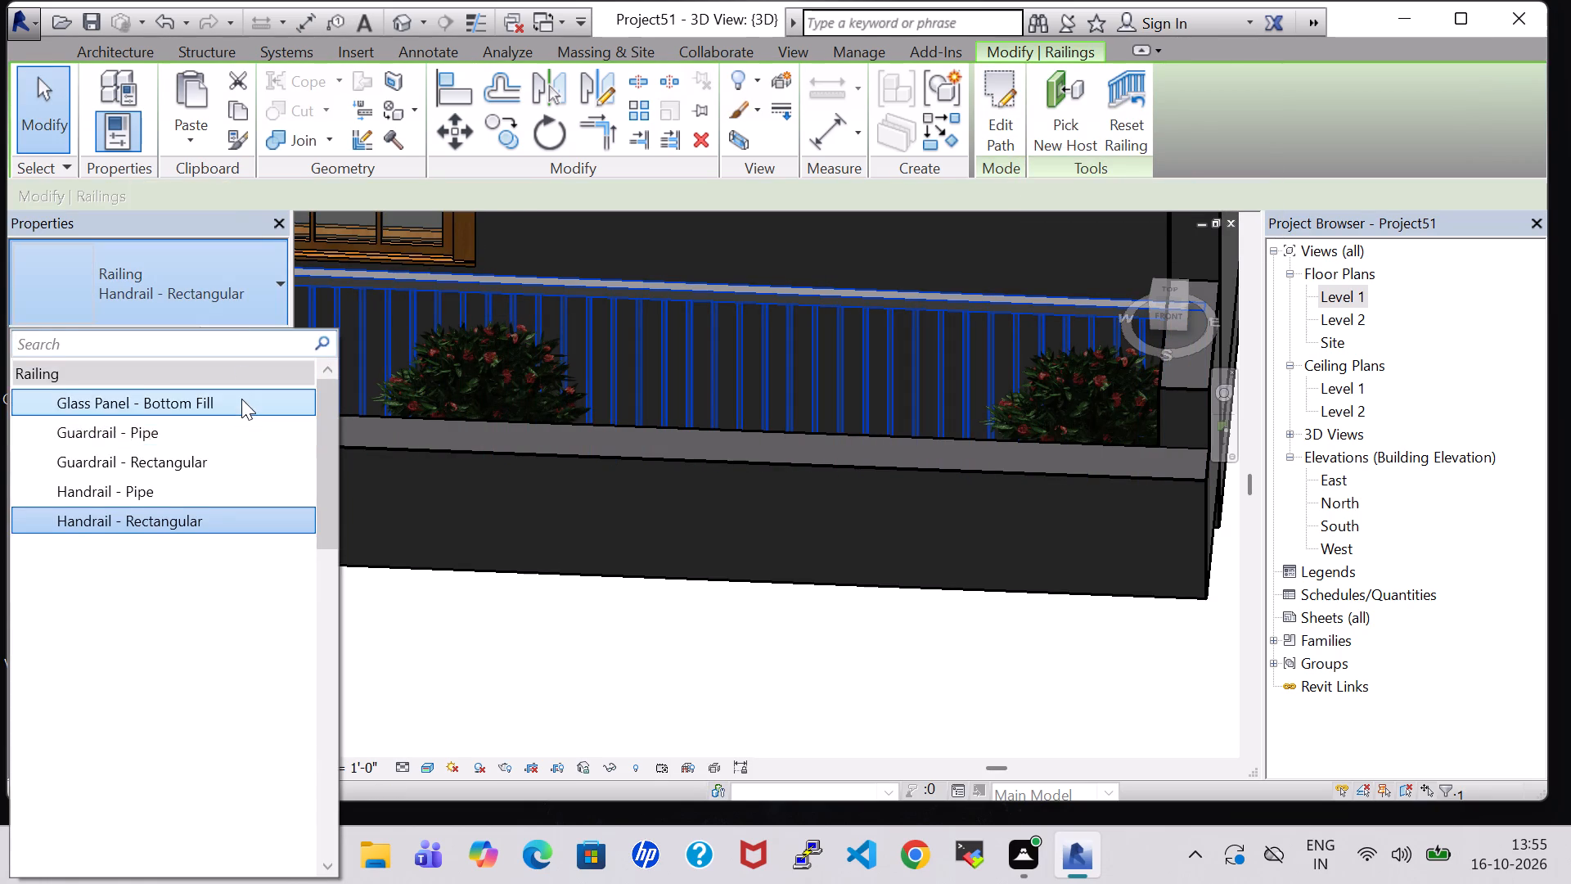
pyautogui.click(241, 399)
pyautogui.click(520, 648)
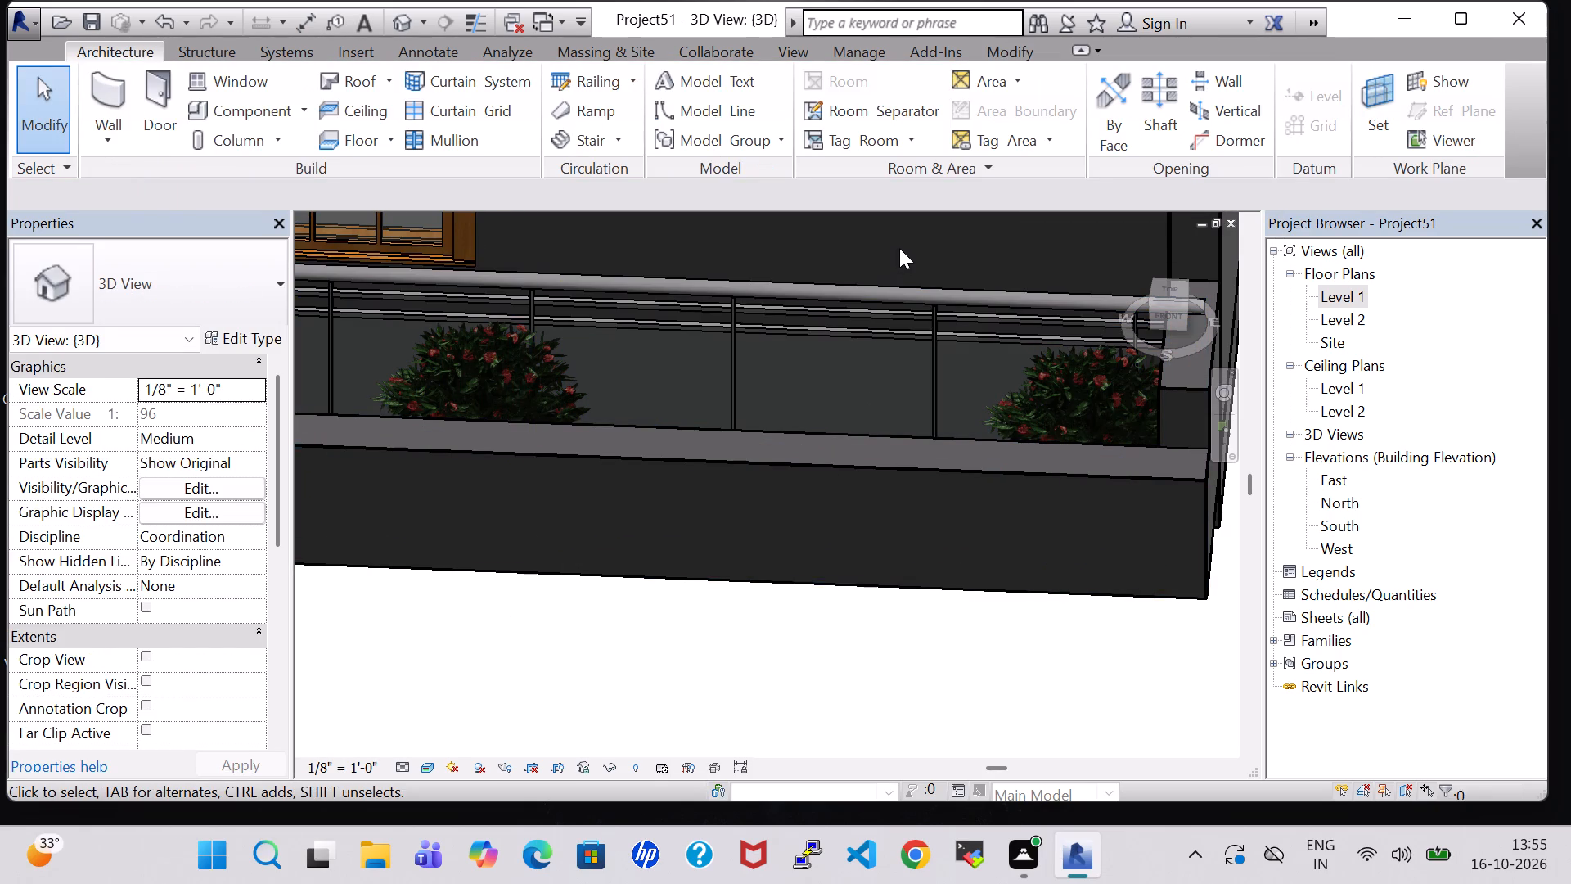
# Nudge the glass panel railing outward, away from the front room's wall, onto the planter's front low wall.
pyautogui.keyDown('shift'); pyautogui.moveTo(899, 248); pyautogui.dragTo(835, 415, button='middle'); pyautogui.keyUp('shift')
pyautogui.keyDown('shift'); pyautogui.moveTo(921, 447); pyautogui.dragTo(759, 327, button='middle'); pyautogui.keyUp('shift')
pyautogui.keyDown('shift'); pyautogui.scroll(1, 828, 406); pyautogui.keyUp('shift')
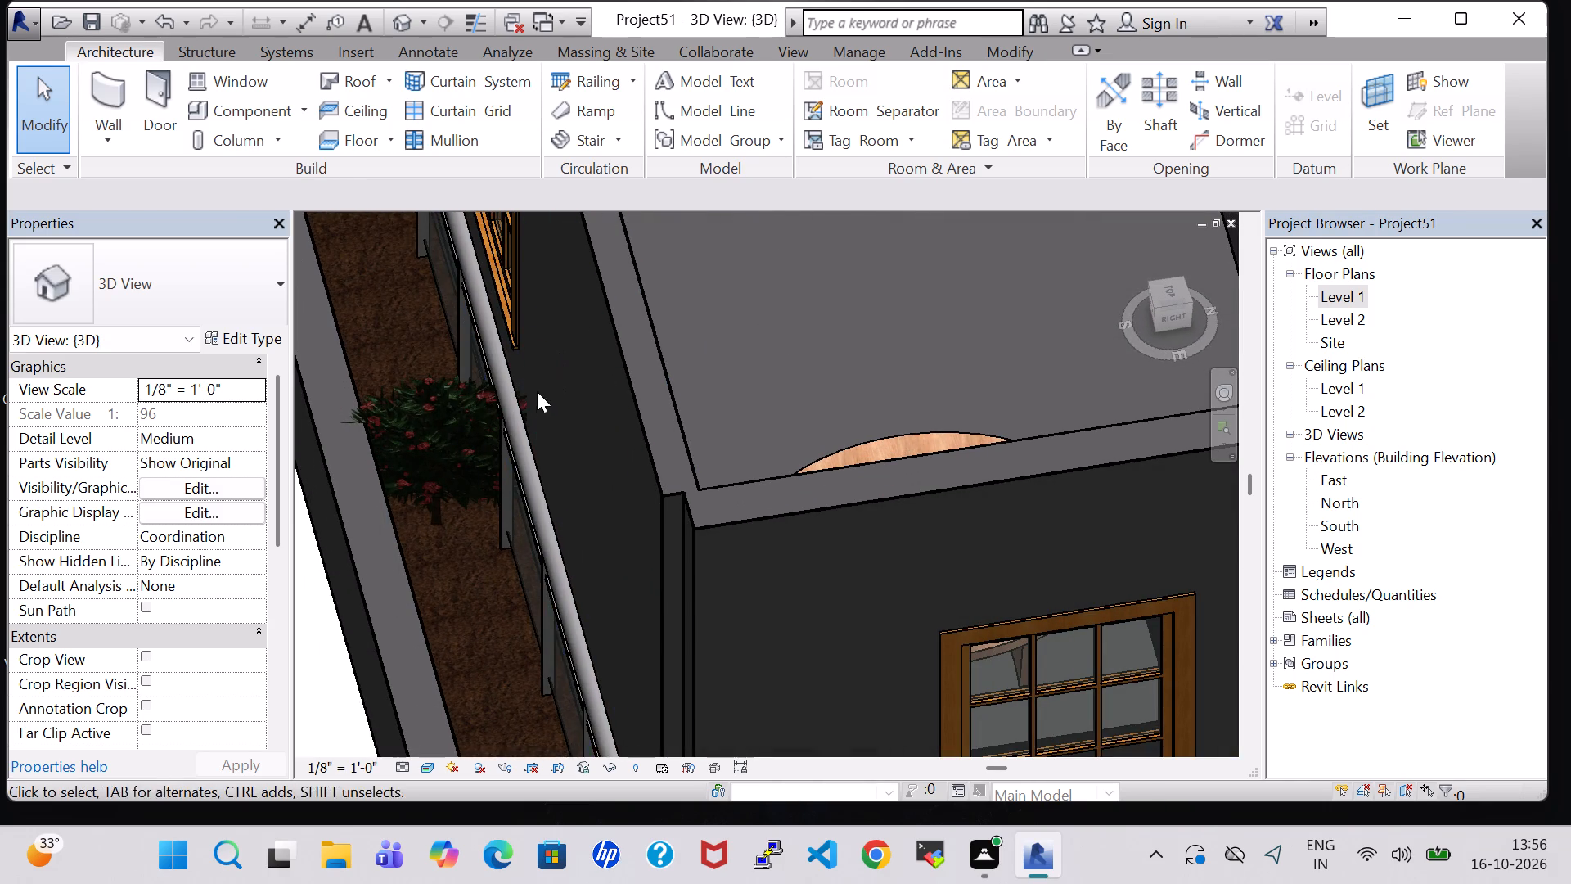
pyautogui.click(520, 413)
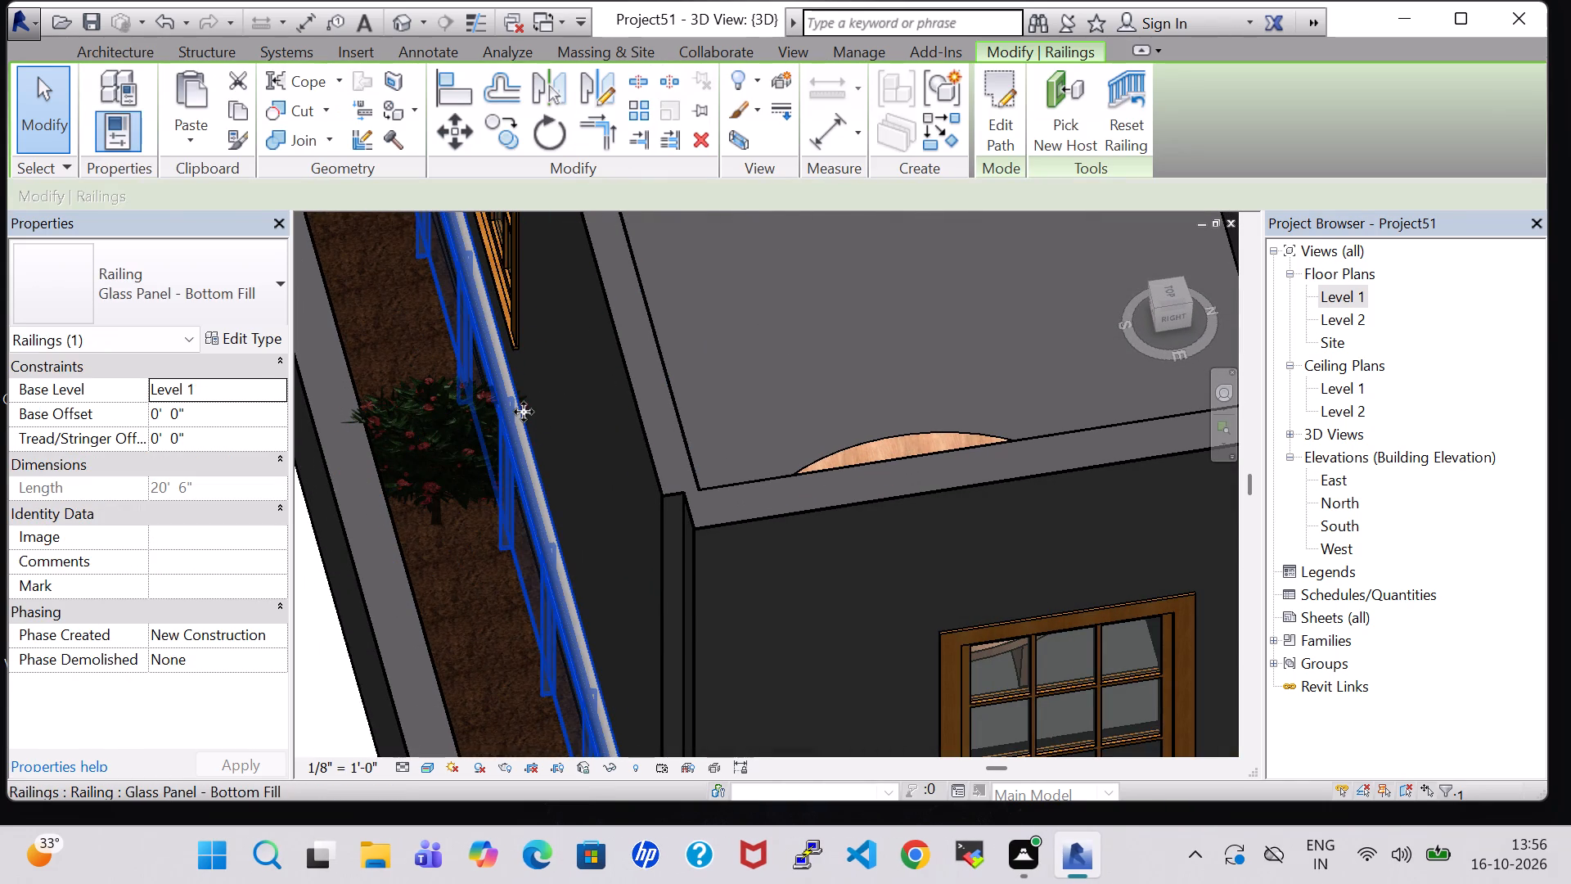
pyautogui.press('Left')
pyautogui.press('Left')
pyautogui.press('Left')
pyautogui.press('Left')
pyautogui.press('Left')
pyautogui.press('Left')
pyautogui.press('Left')
pyautogui.press('Left')
pyautogui.press('Left')
pyautogui.press('Left')
pyautogui.press('Left')
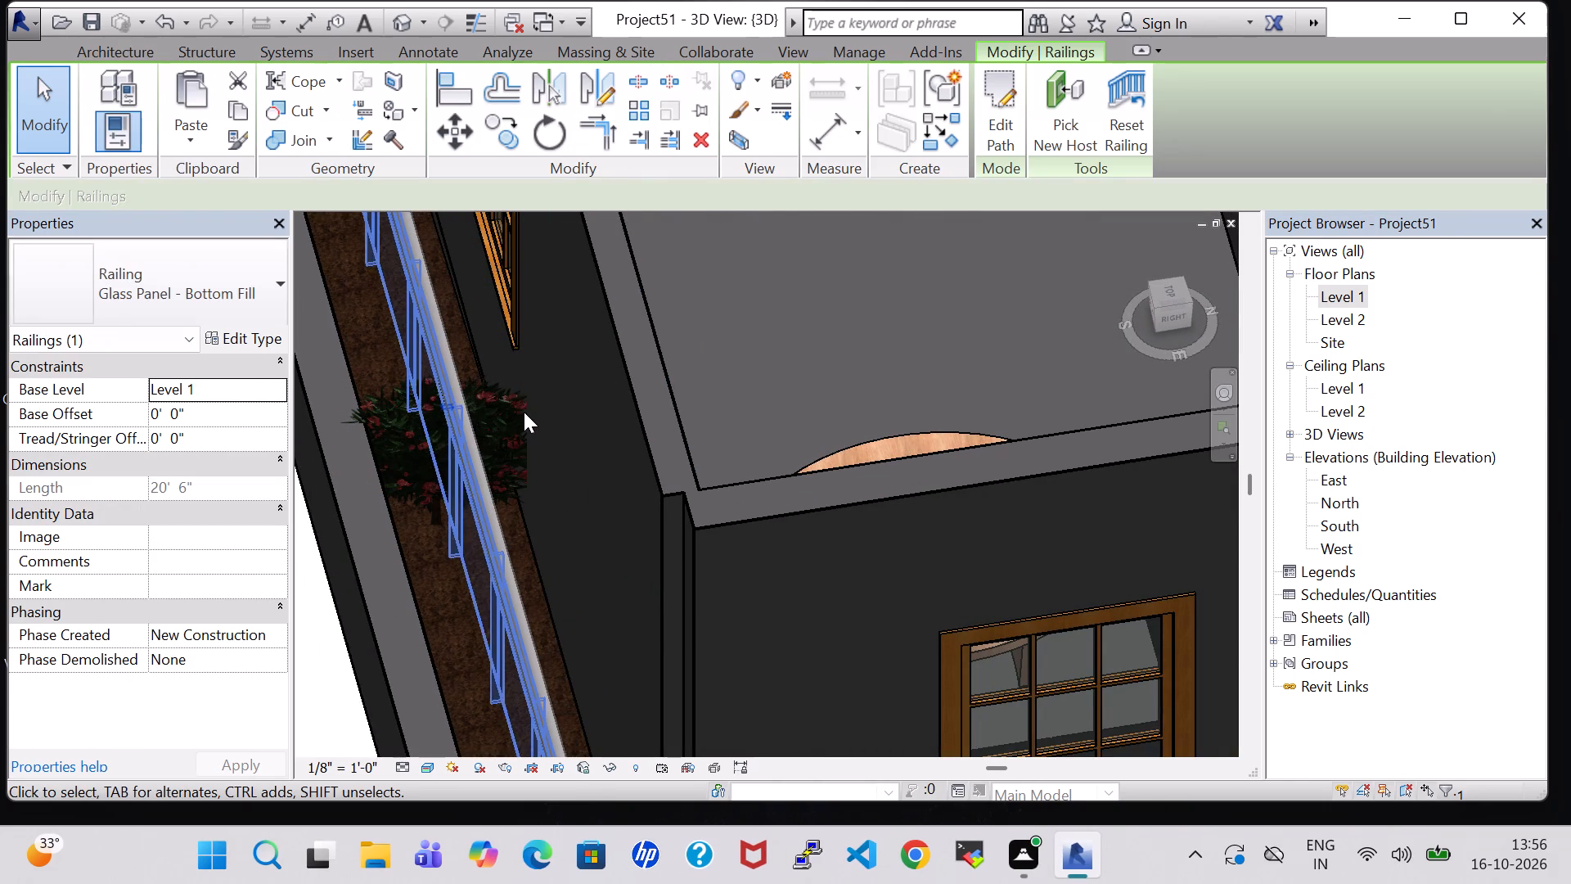
pyautogui.press('Left')
pyautogui.press('Left')
pyautogui.press('Left')
pyautogui.press('Left')
pyautogui.press('Left')
pyautogui.press('Left')
pyautogui.press('Left')
pyautogui.press('Left')
pyautogui.press('Left')
pyautogui.press('Left')
pyautogui.press('Left')
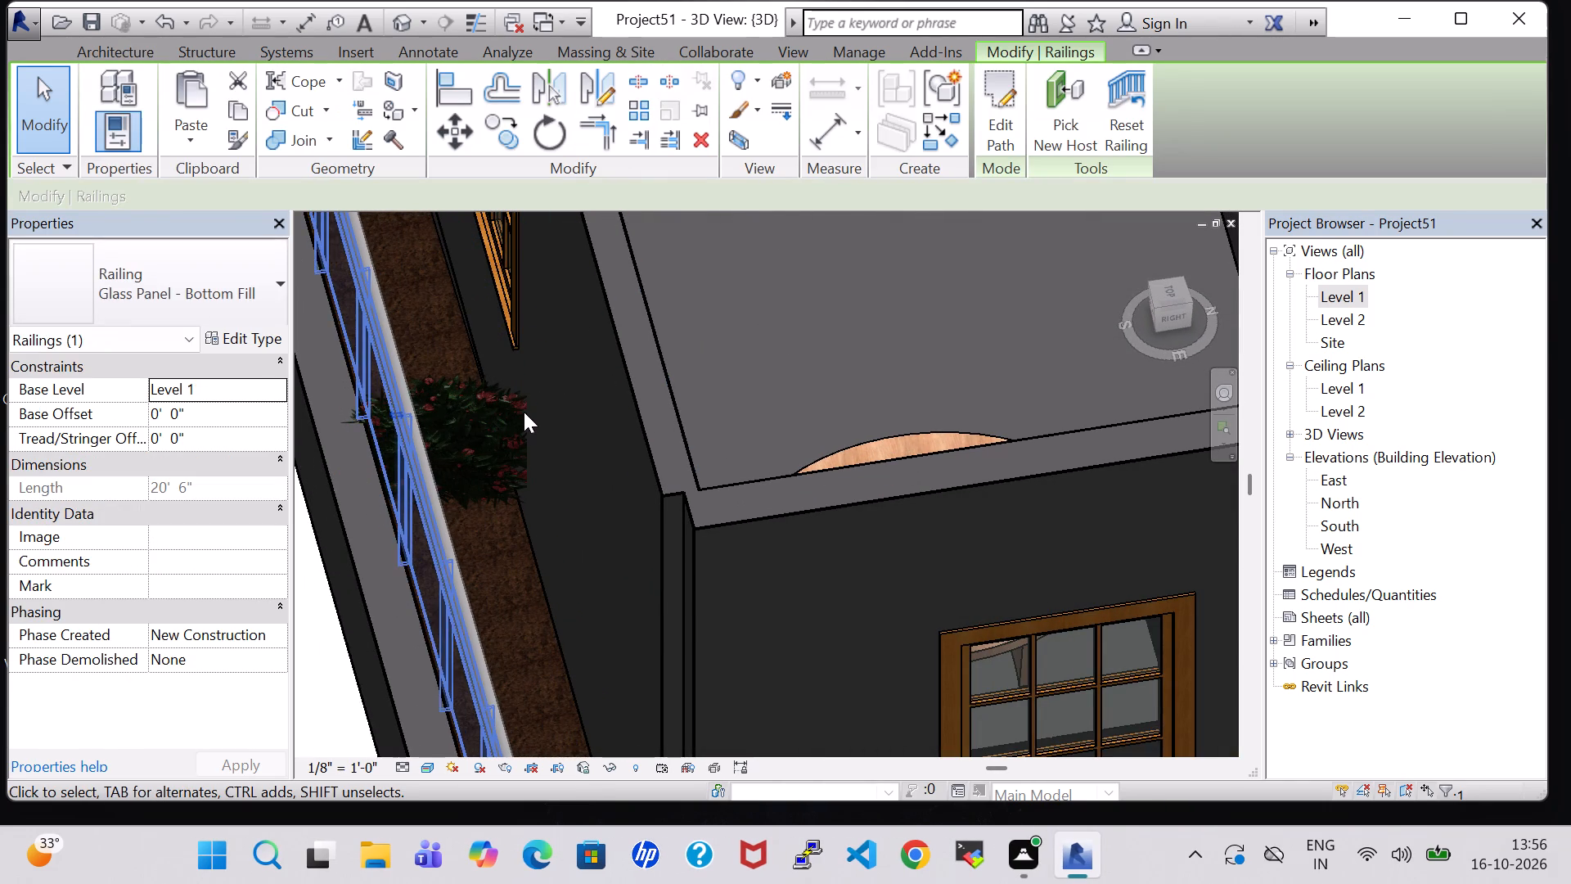
pyautogui.press('Left')
pyautogui.press('Left')
pyautogui.press('Left')
pyautogui.press('Left')
pyautogui.press('Left')
pyautogui.press('Left')
pyautogui.press('Left')
pyautogui.press('Left')
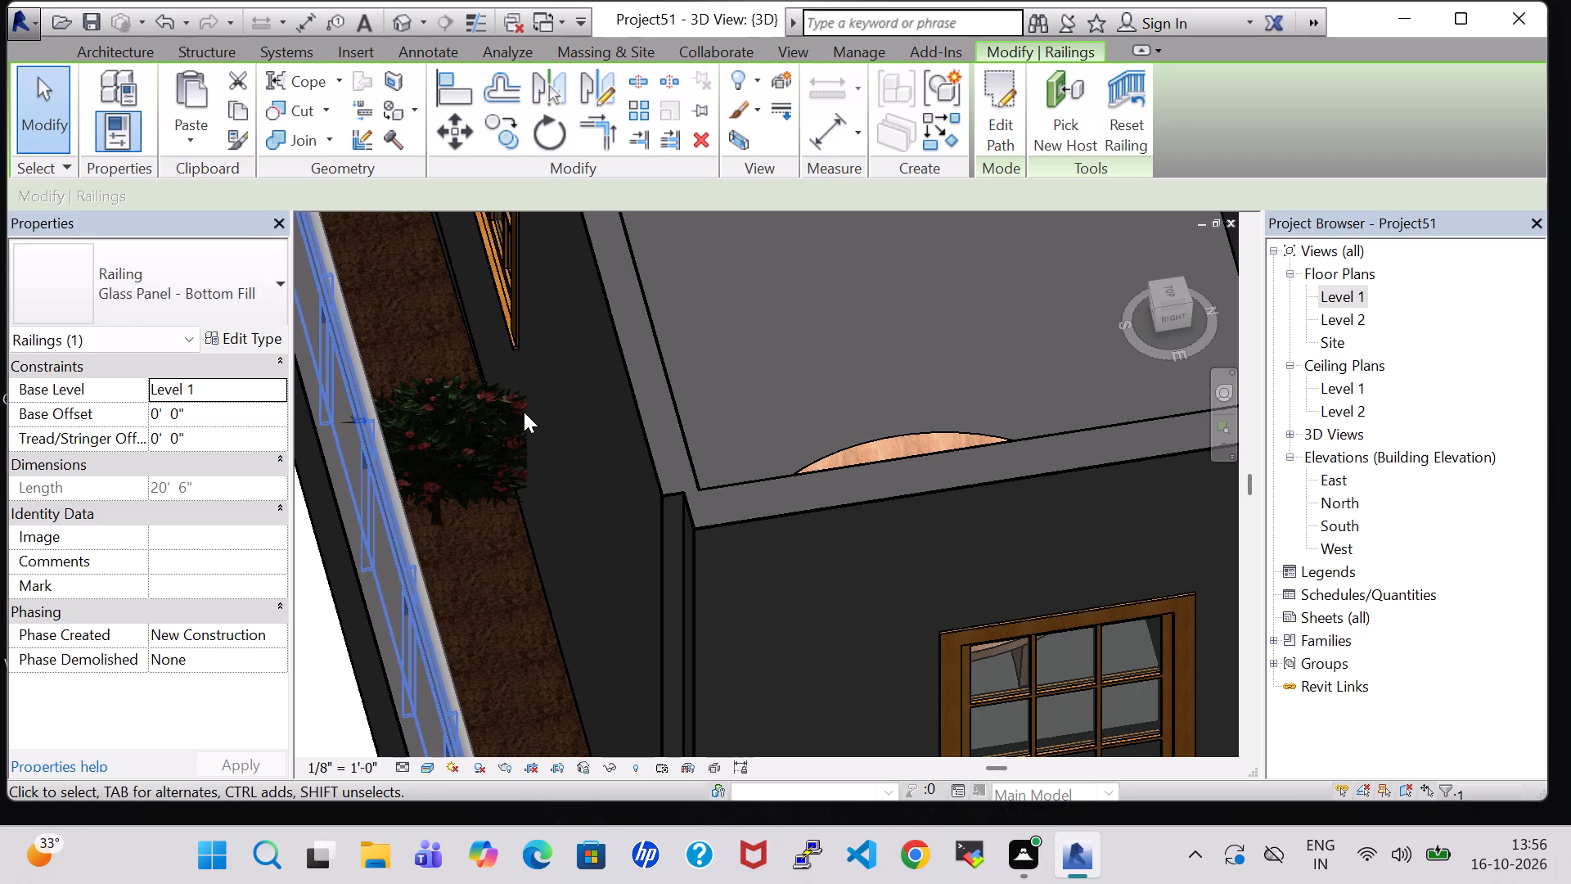
pyautogui.press('Left')
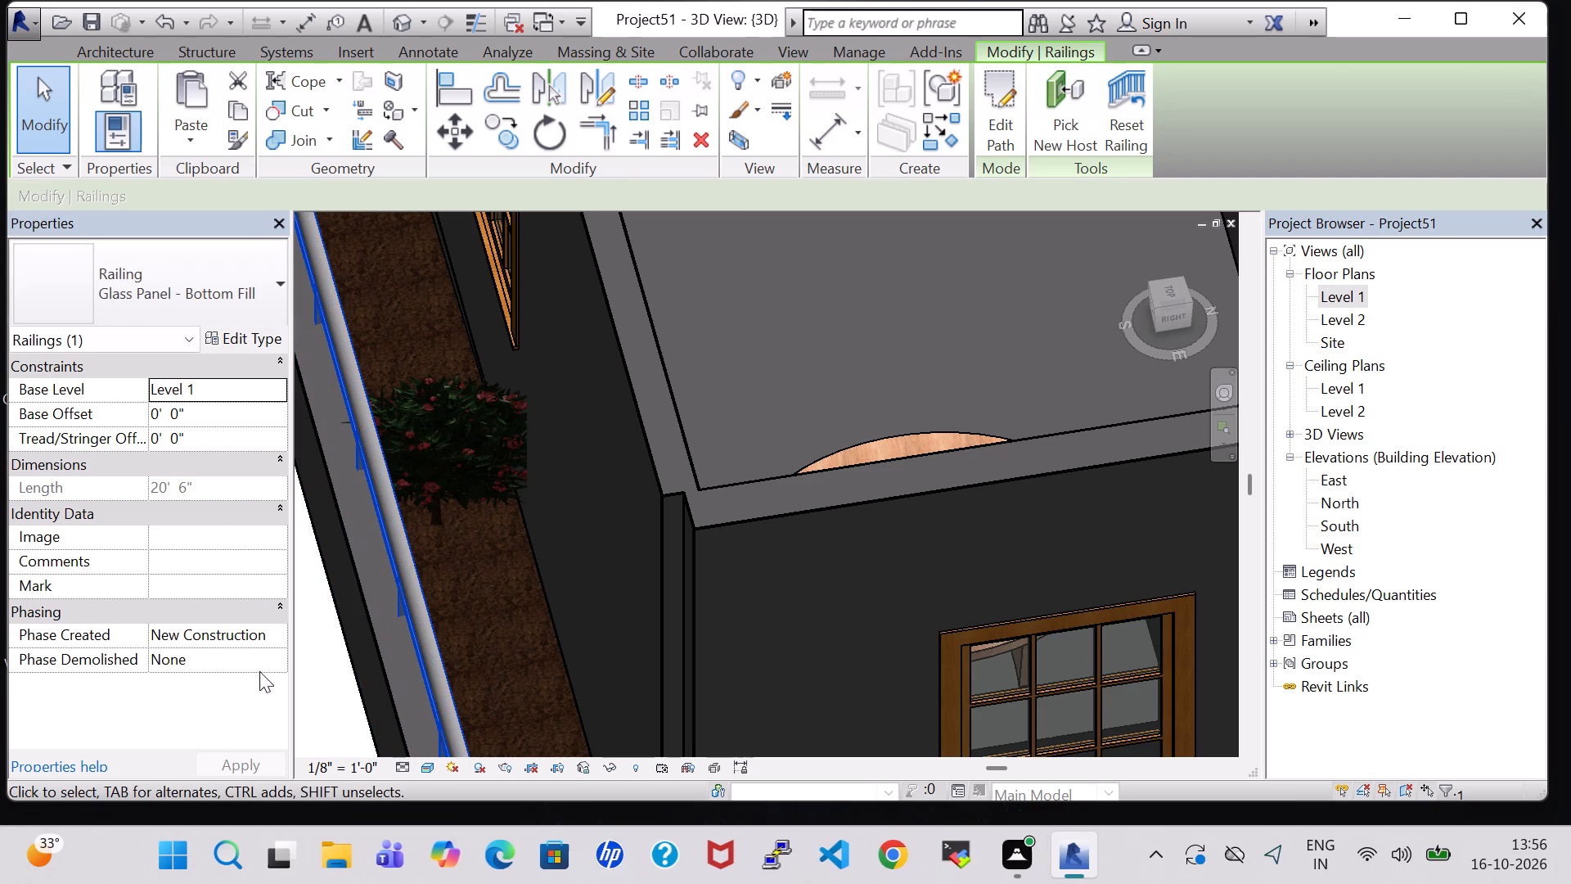
pyautogui.click(322, 701)
# Set the glass panel railing's base offset from Level 1 to 2' 0".
pyautogui.moveTo(322, 701); pyautogui.dragTo(420, 507, button='middle')
pyautogui.keyDown('shift'); pyautogui.moveTo(958, 501); pyautogui.dragTo(786, 498, button='middle'); pyautogui.keyUp('shift')
pyautogui.moveTo(406, 575); pyautogui.dragTo(875, 589, button='middle')
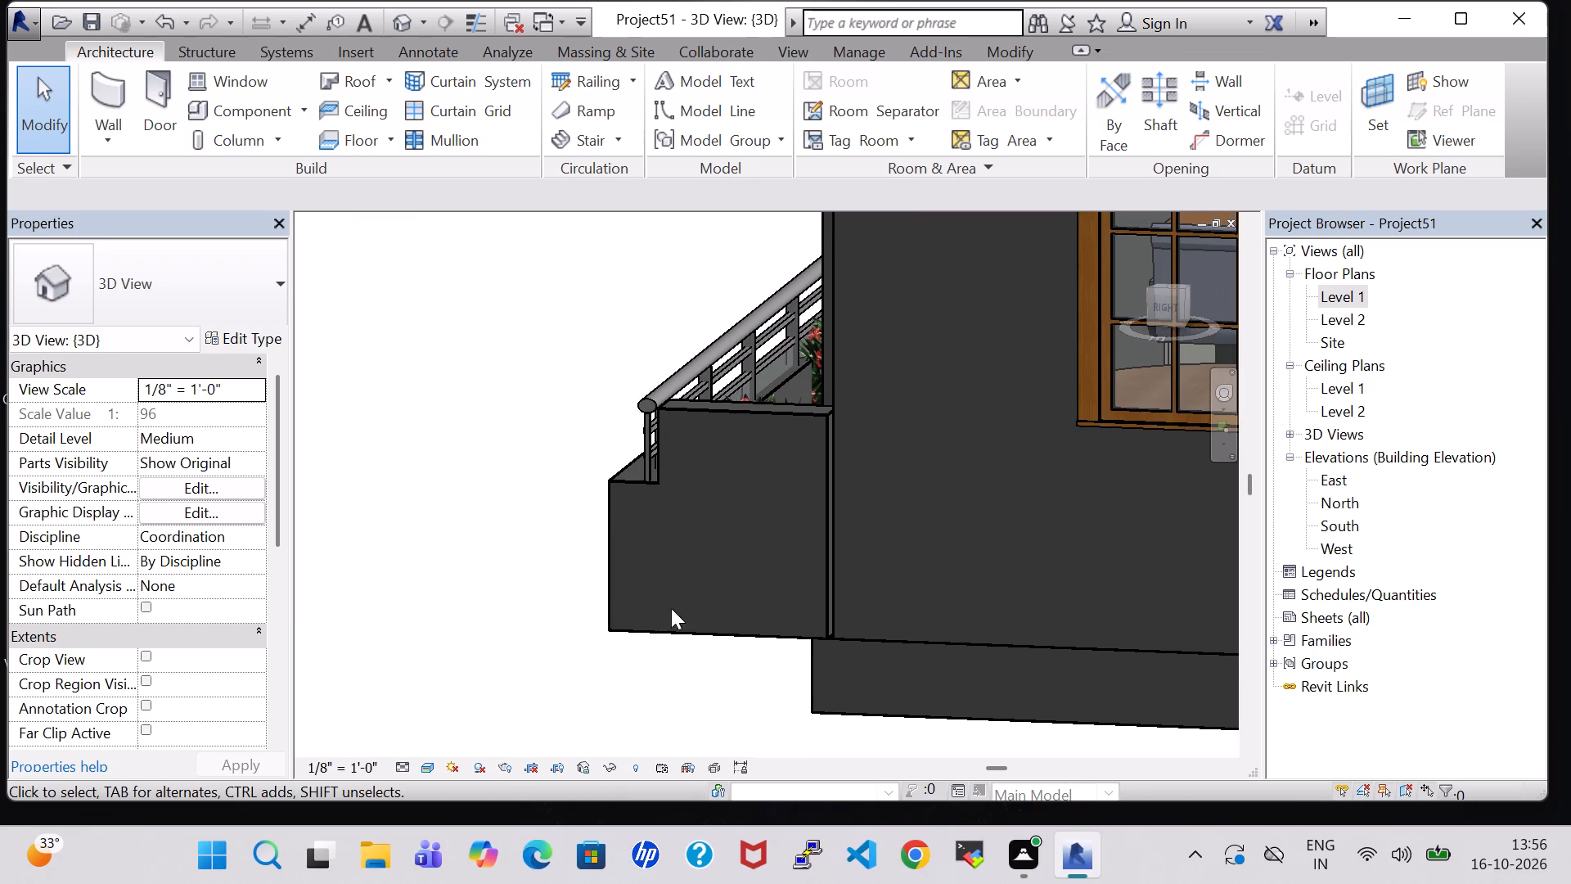
pyautogui.moveTo(414, 528); pyautogui.dragTo(542, 564, button='middle')
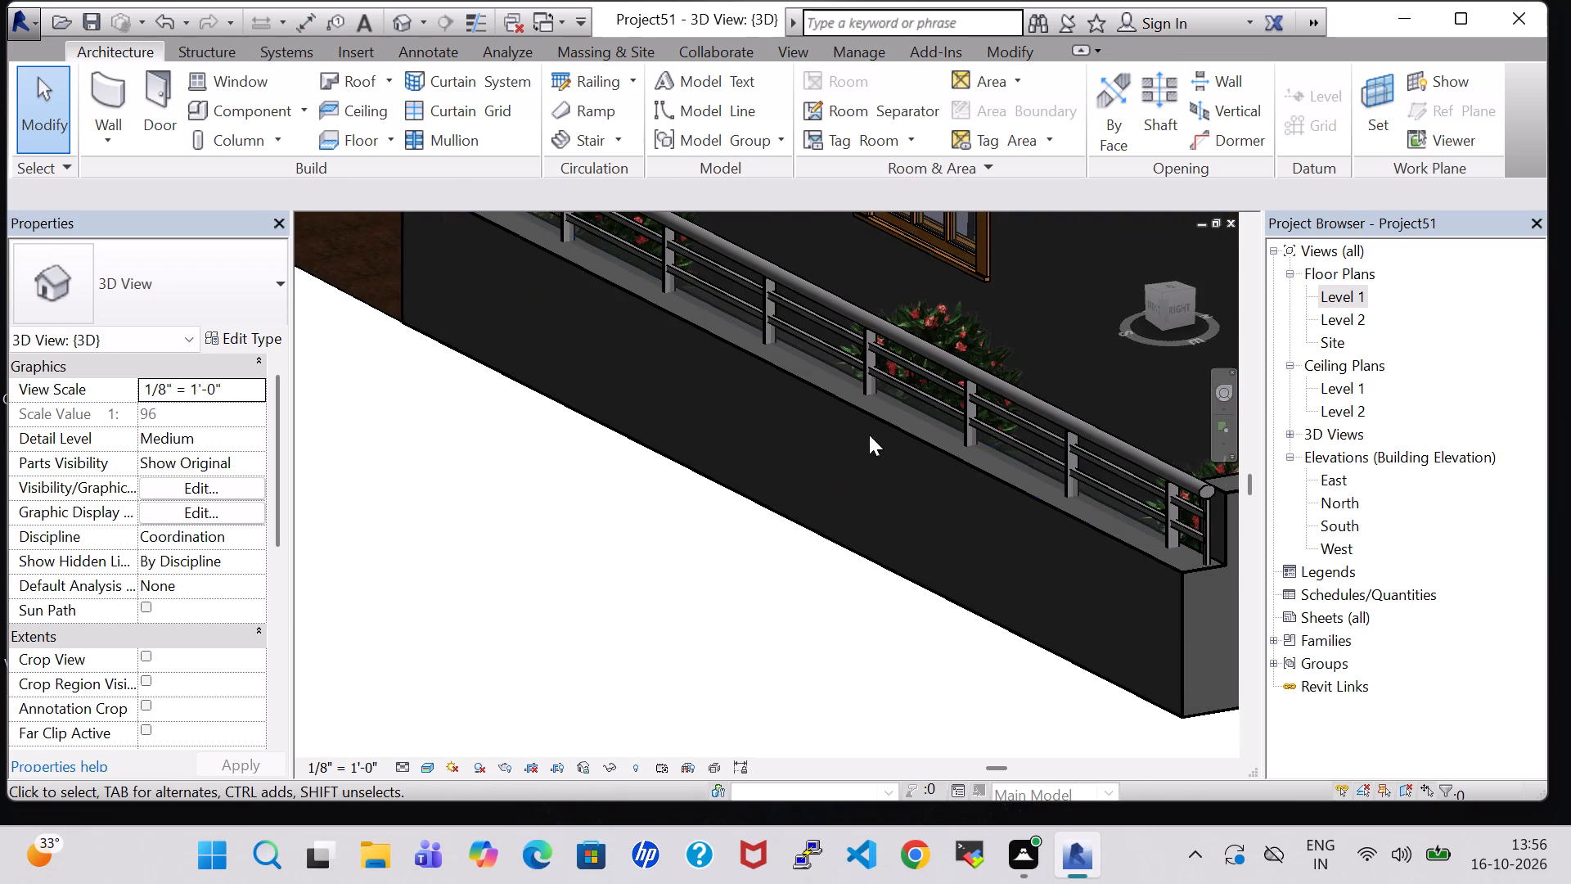
pyautogui.click(905, 359)
pyautogui.press('Up')
pyautogui.press('Up')
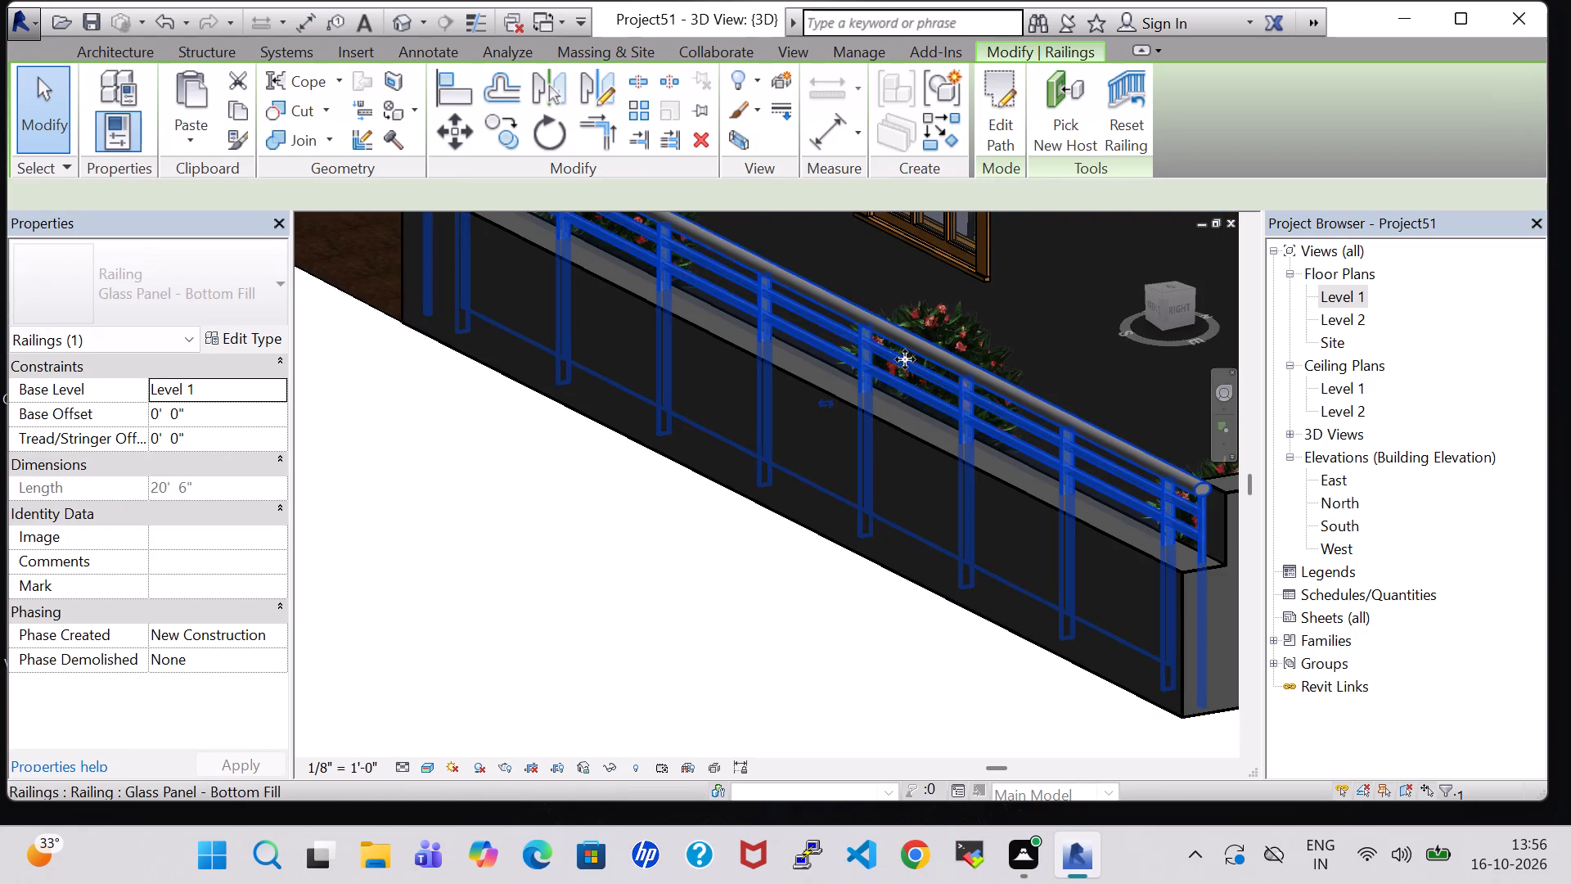
pyautogui.press('Down')
pyautogui.press('Down')
pyautogui.press('Right')
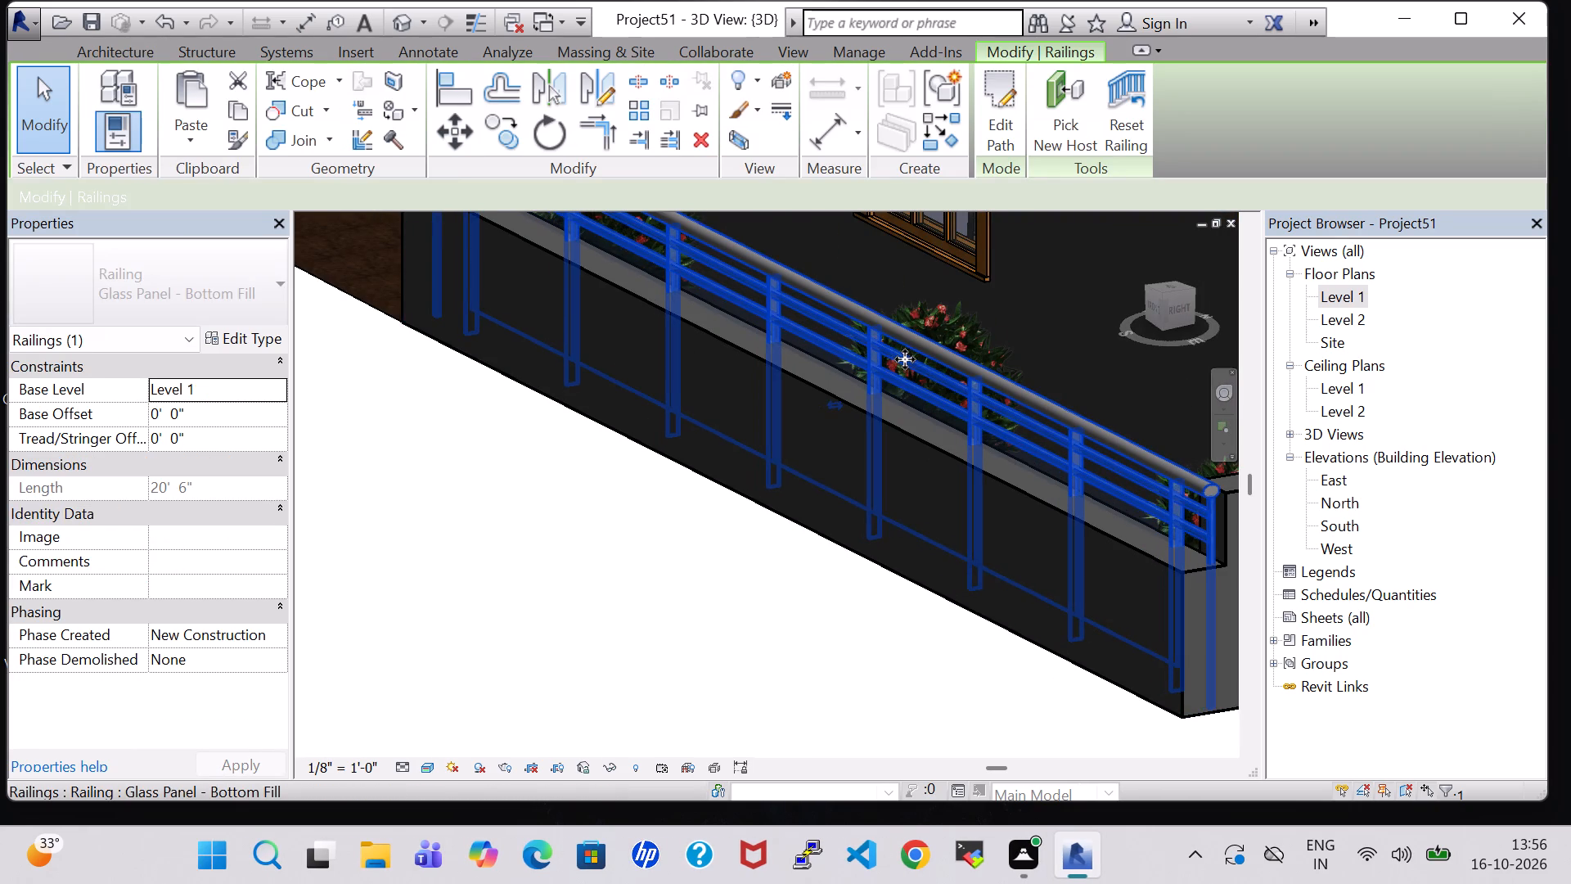
pyautogui.press('Left')
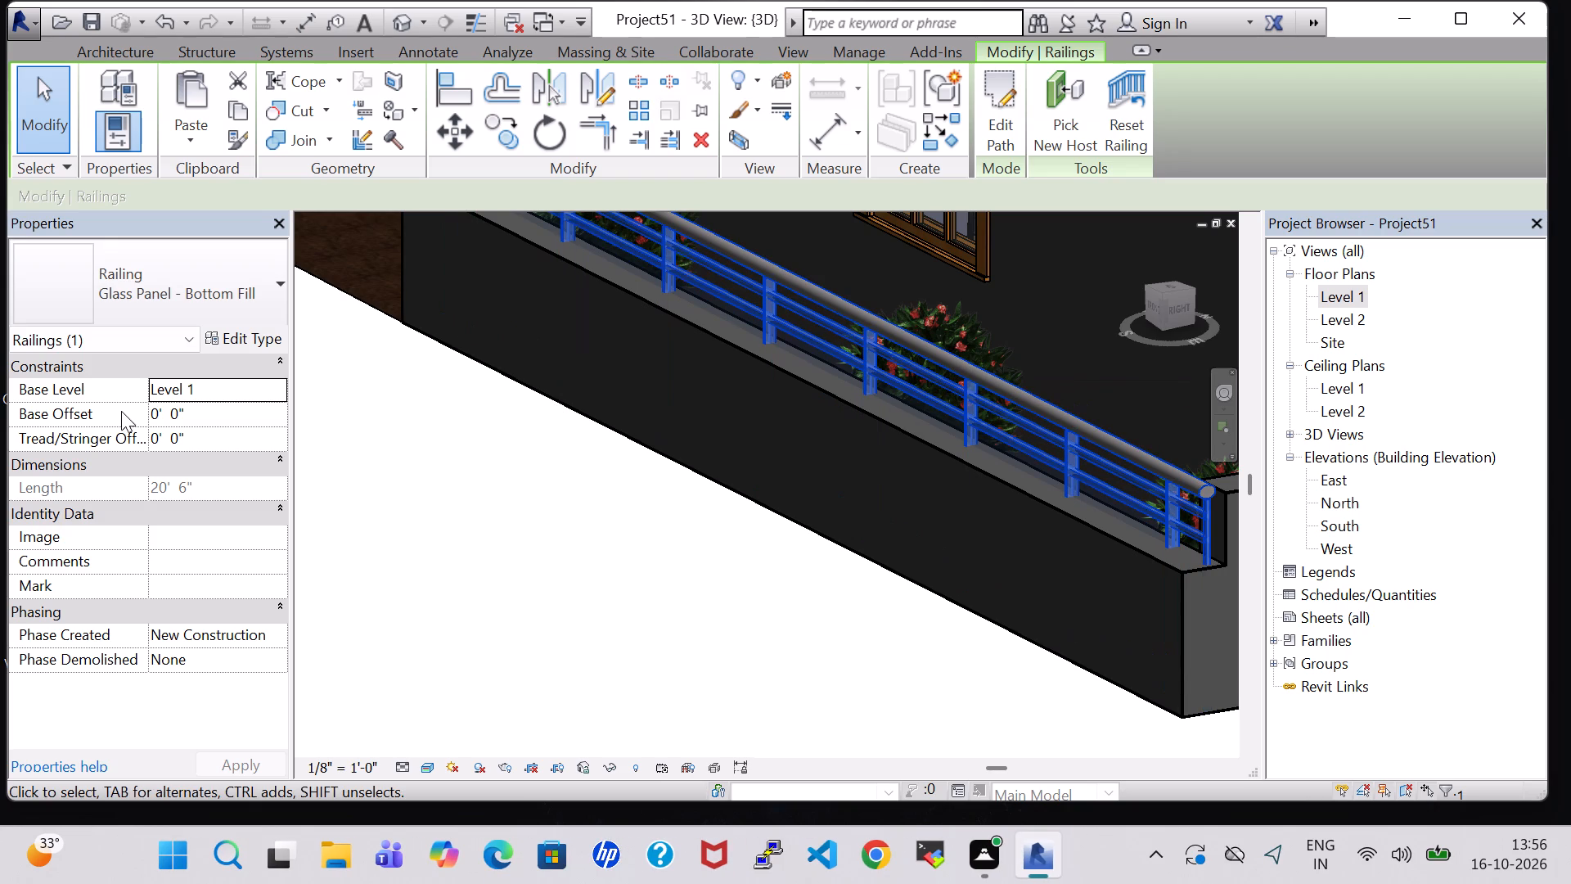
pyautogui.click(156, 417)
pyautogui.click(156, 417)
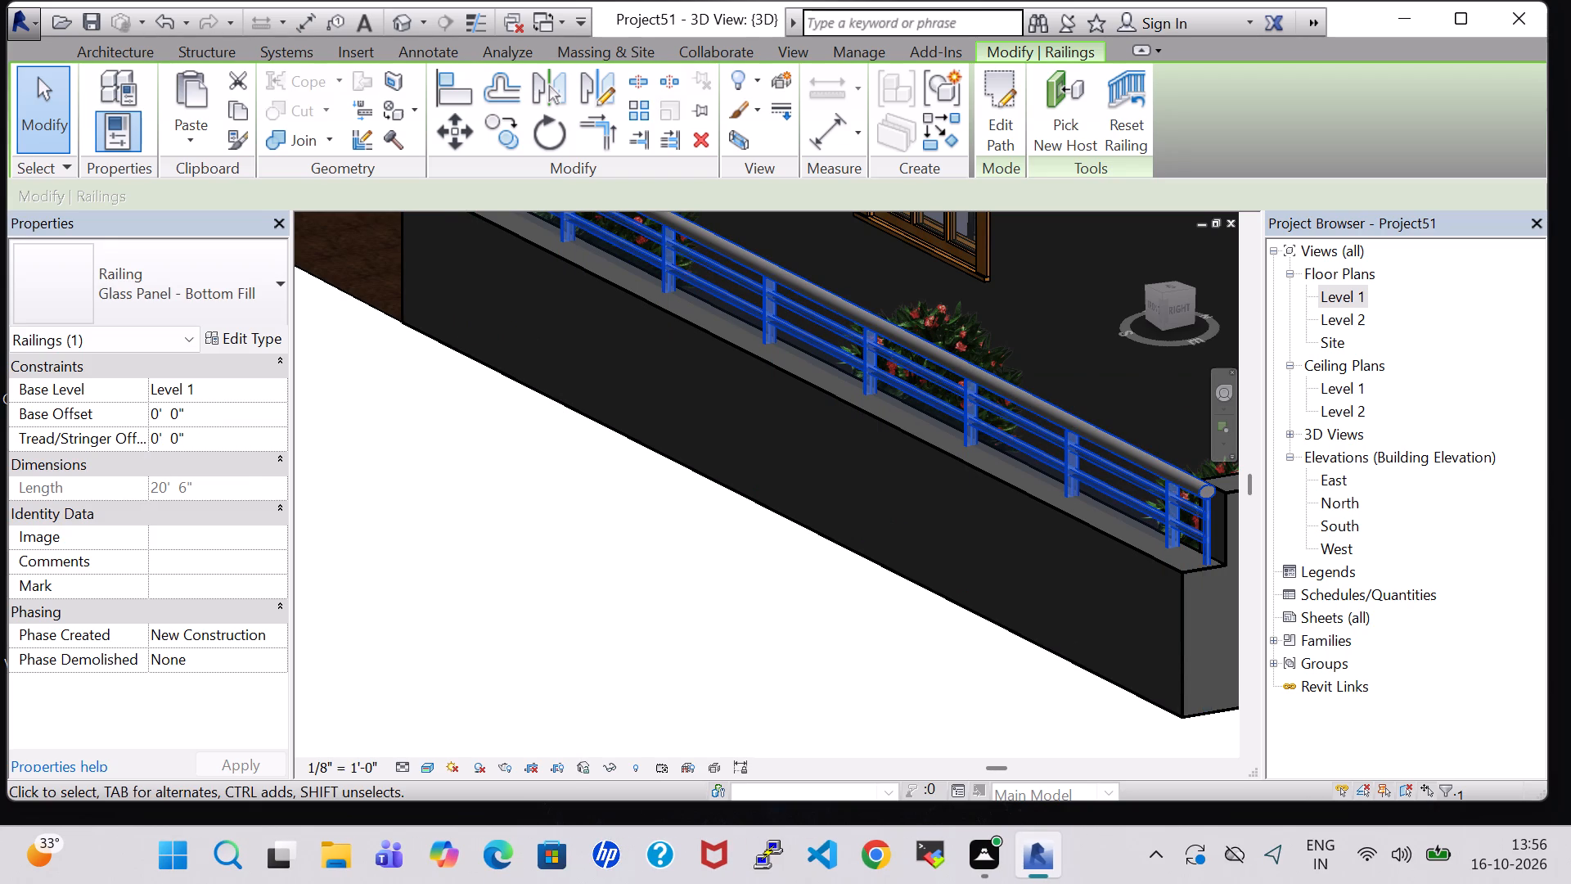
pyautogui.press('BackSpace')
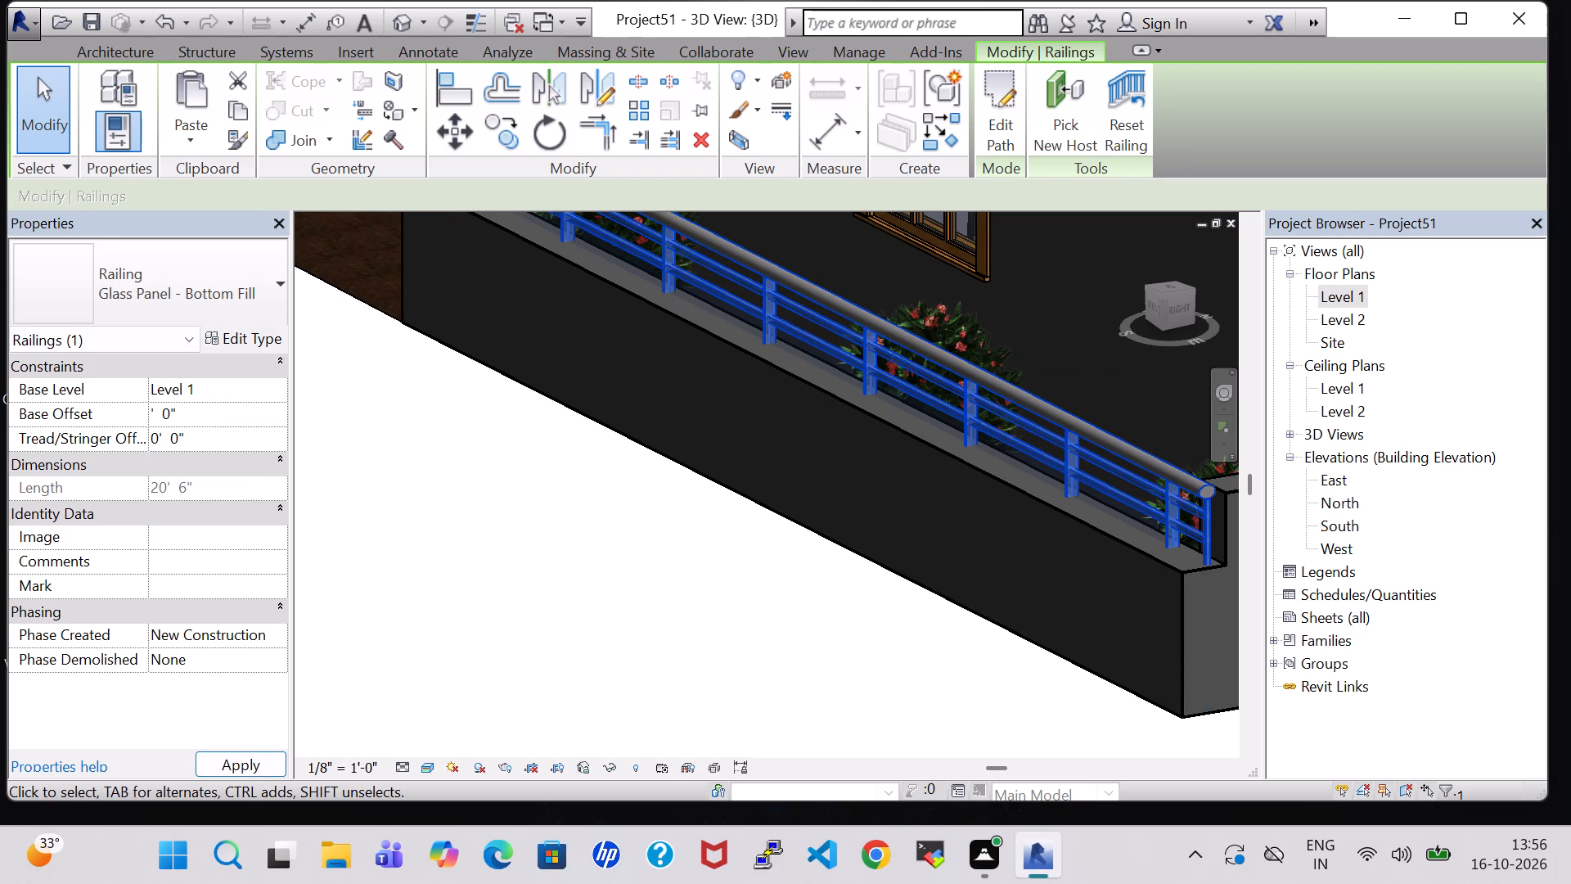
pyautogui.press('2')
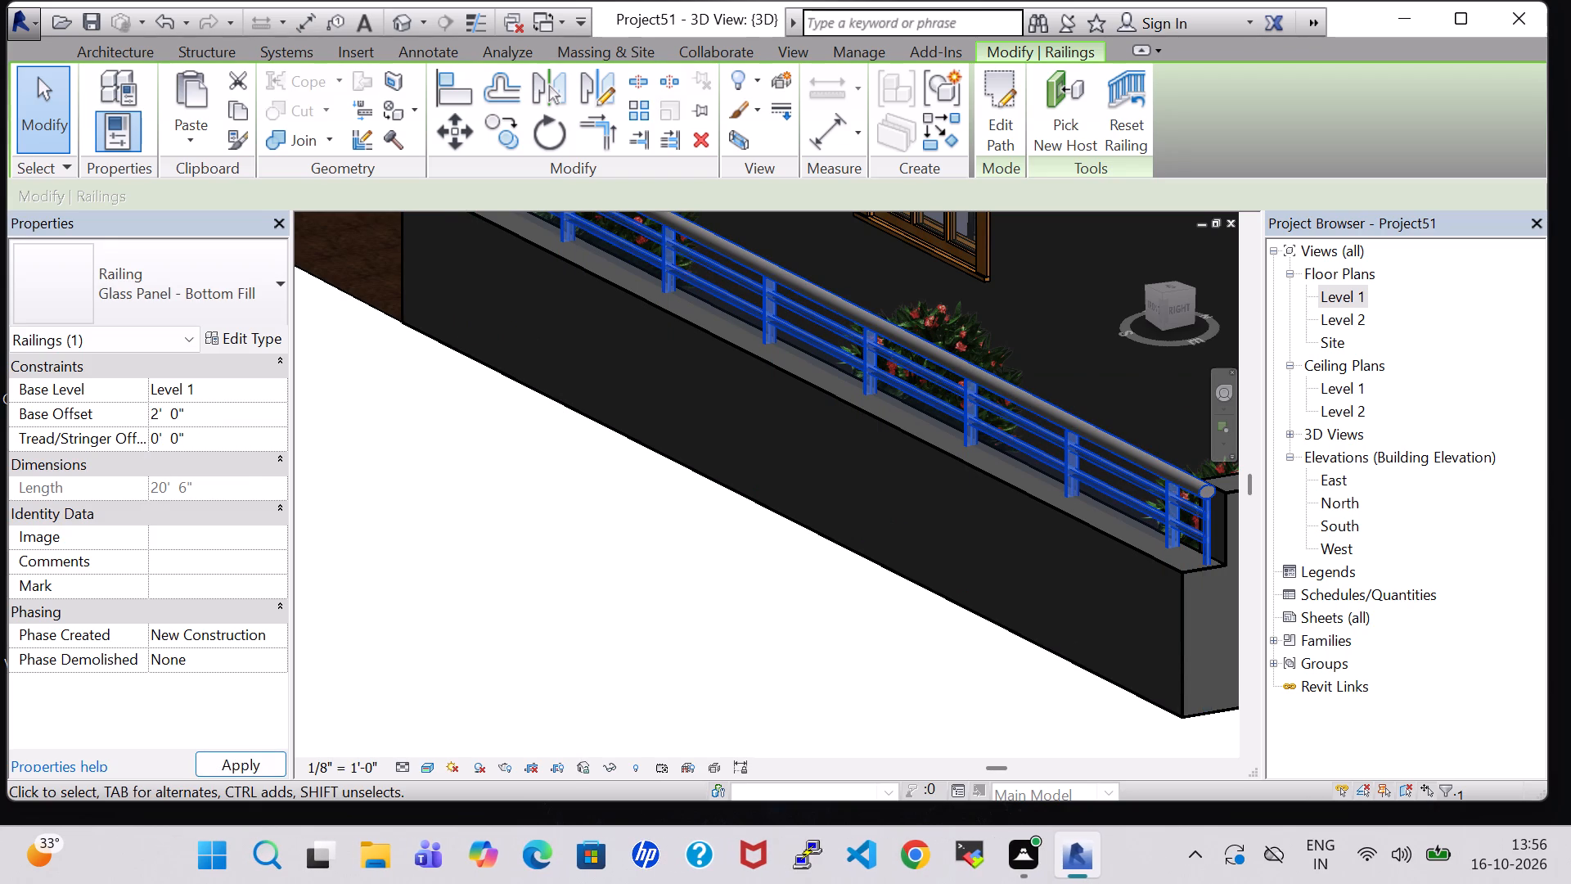
pyautogui.click(220, 757)
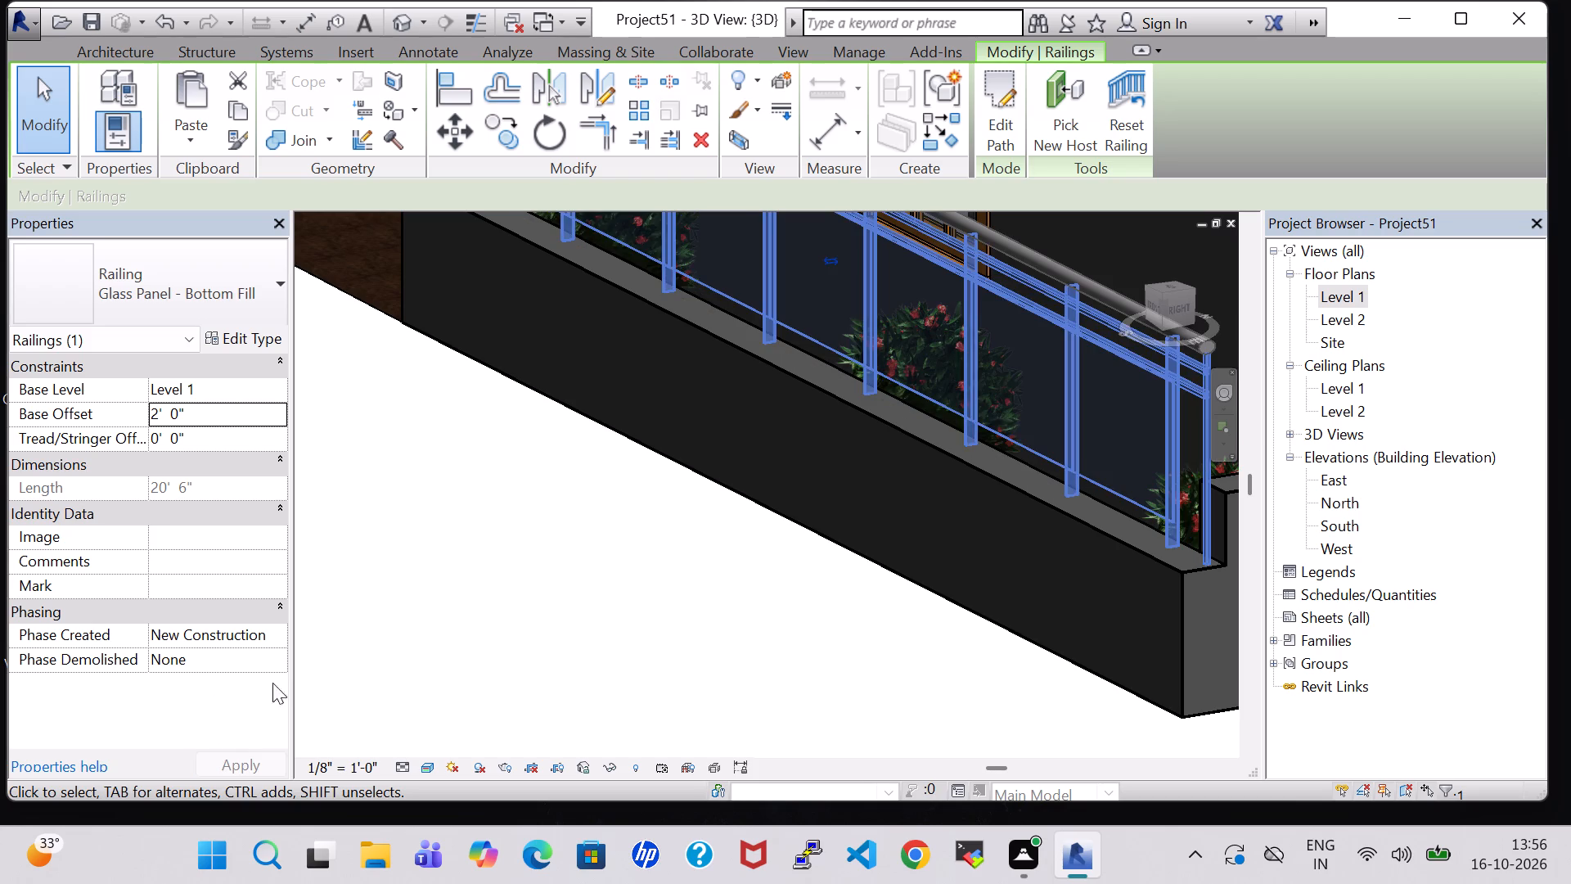
pyautogui.click(447, 628)
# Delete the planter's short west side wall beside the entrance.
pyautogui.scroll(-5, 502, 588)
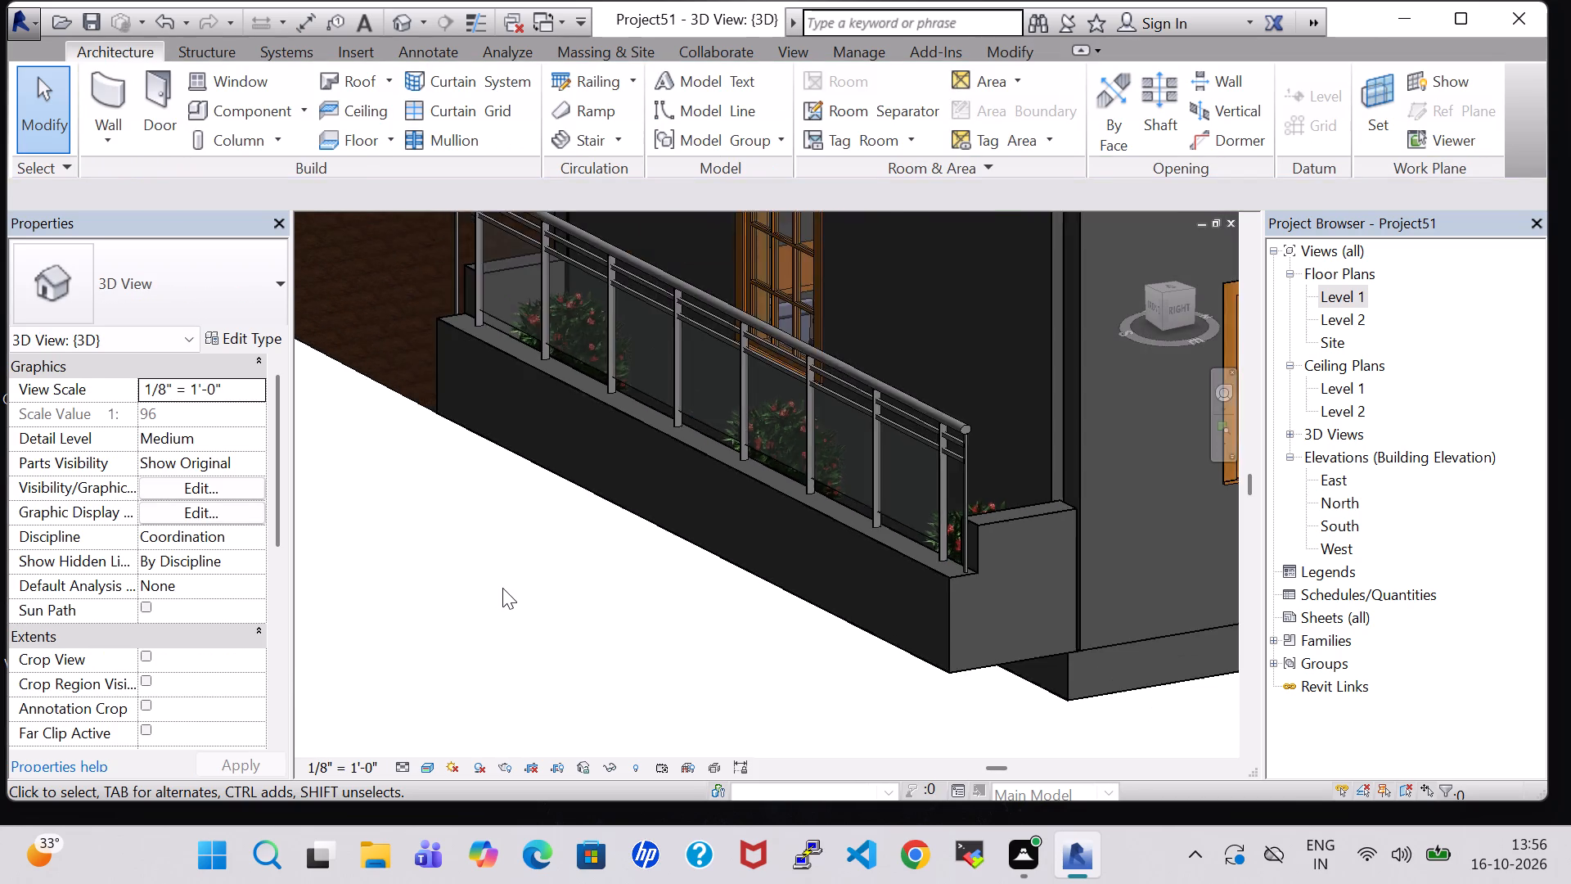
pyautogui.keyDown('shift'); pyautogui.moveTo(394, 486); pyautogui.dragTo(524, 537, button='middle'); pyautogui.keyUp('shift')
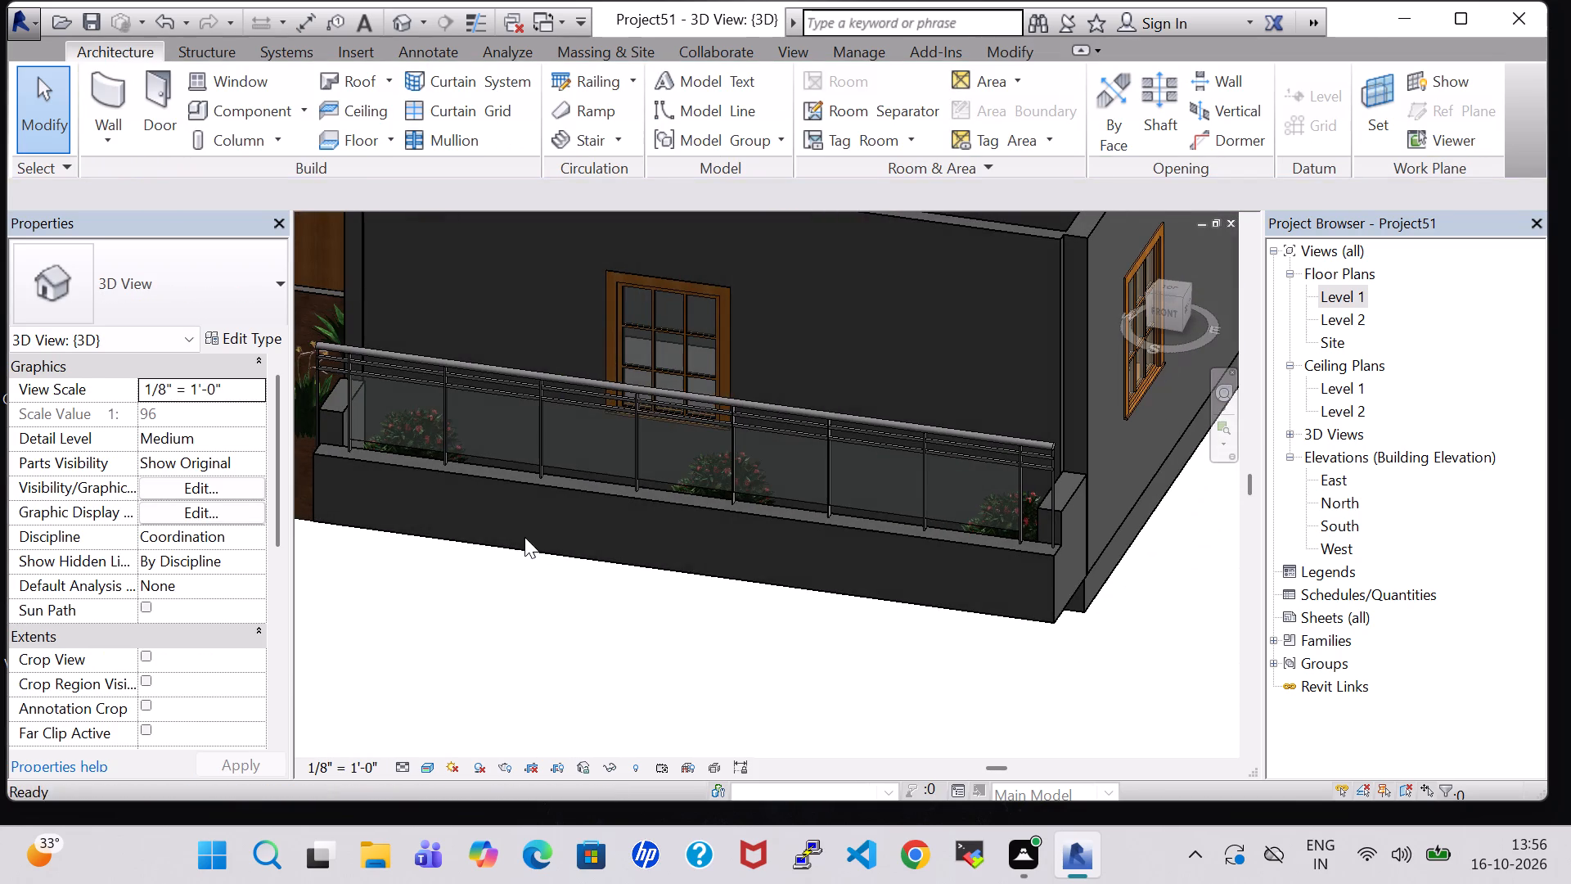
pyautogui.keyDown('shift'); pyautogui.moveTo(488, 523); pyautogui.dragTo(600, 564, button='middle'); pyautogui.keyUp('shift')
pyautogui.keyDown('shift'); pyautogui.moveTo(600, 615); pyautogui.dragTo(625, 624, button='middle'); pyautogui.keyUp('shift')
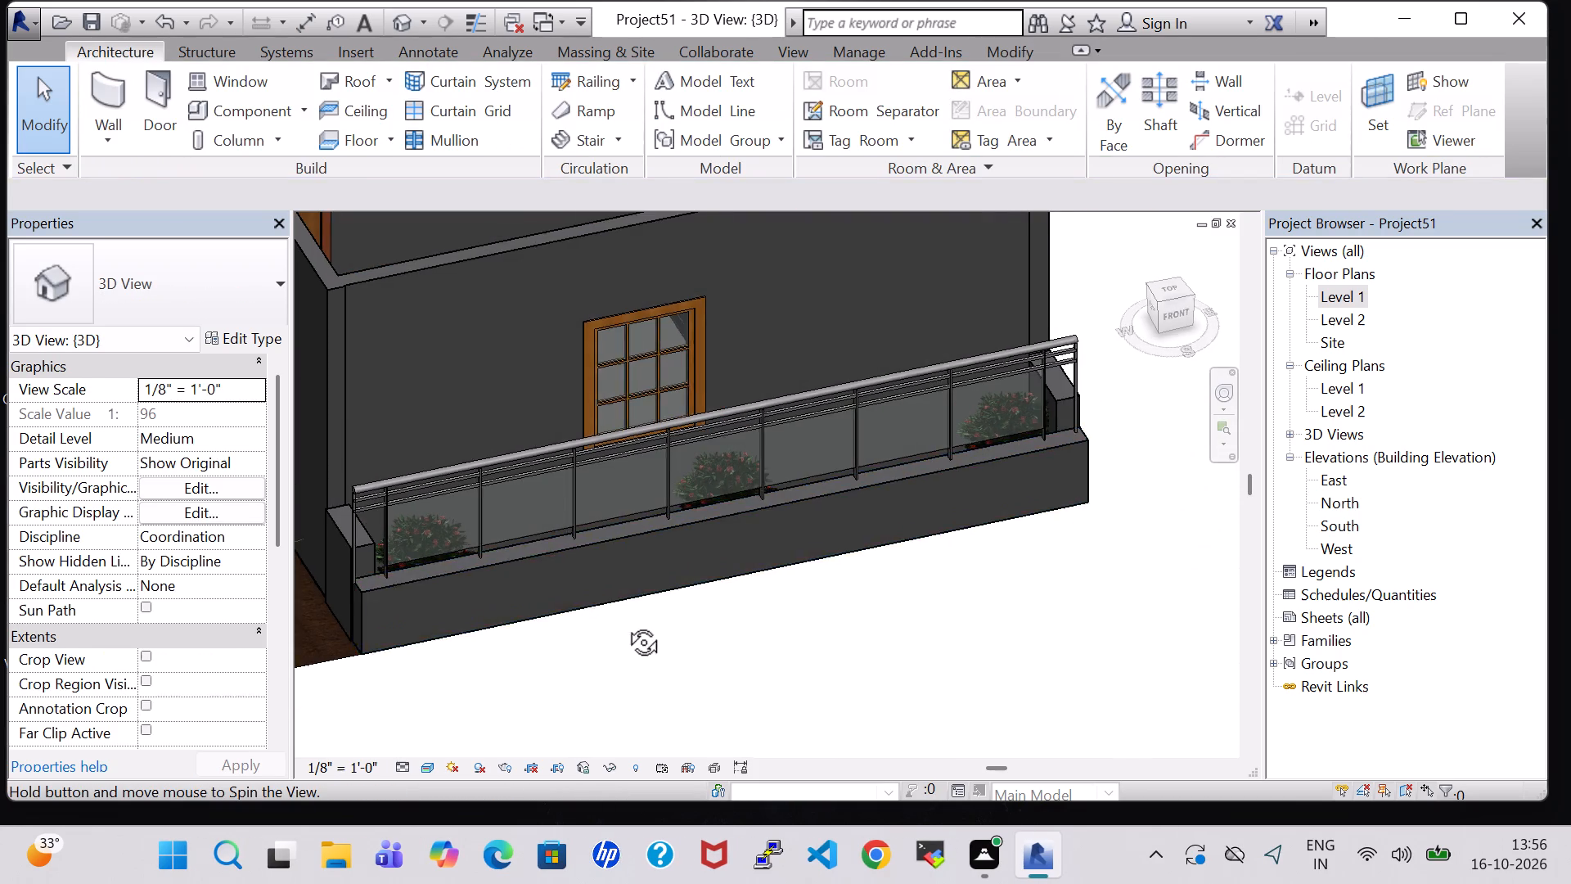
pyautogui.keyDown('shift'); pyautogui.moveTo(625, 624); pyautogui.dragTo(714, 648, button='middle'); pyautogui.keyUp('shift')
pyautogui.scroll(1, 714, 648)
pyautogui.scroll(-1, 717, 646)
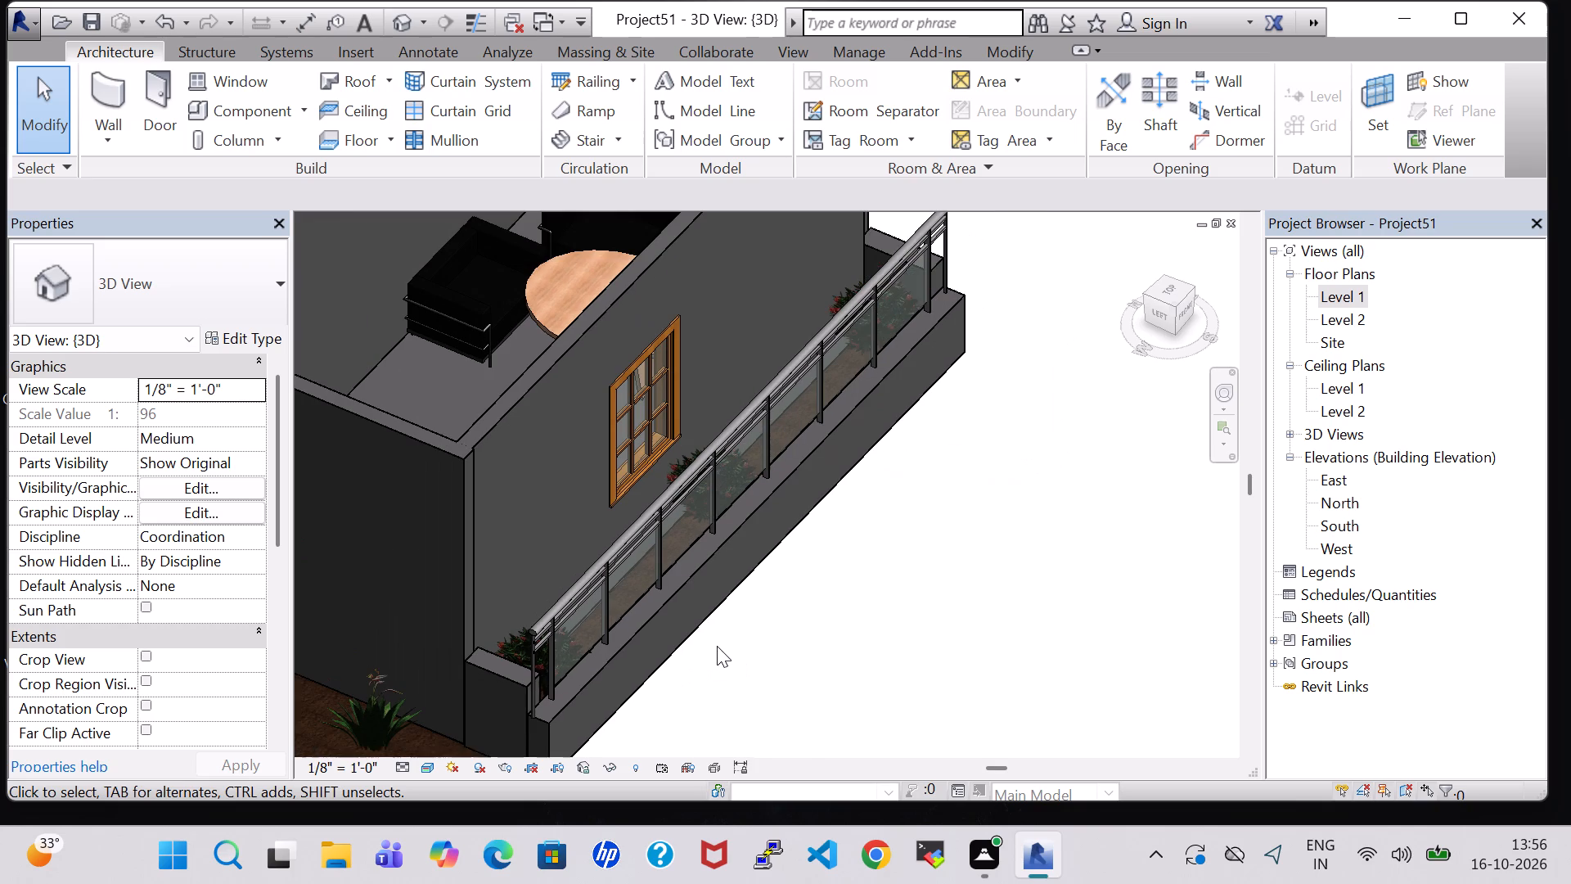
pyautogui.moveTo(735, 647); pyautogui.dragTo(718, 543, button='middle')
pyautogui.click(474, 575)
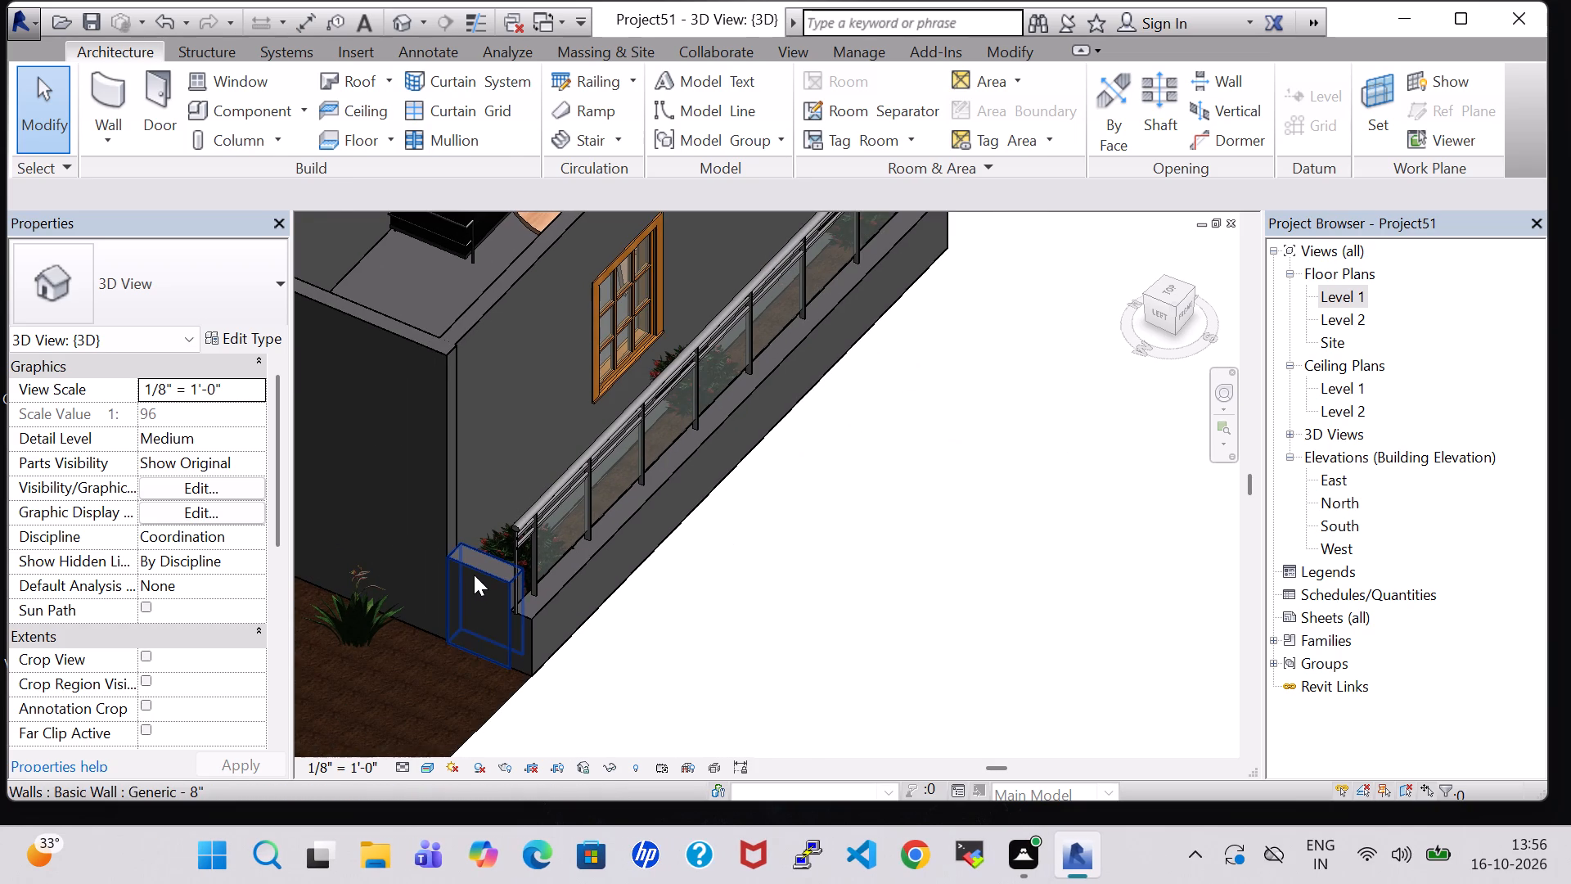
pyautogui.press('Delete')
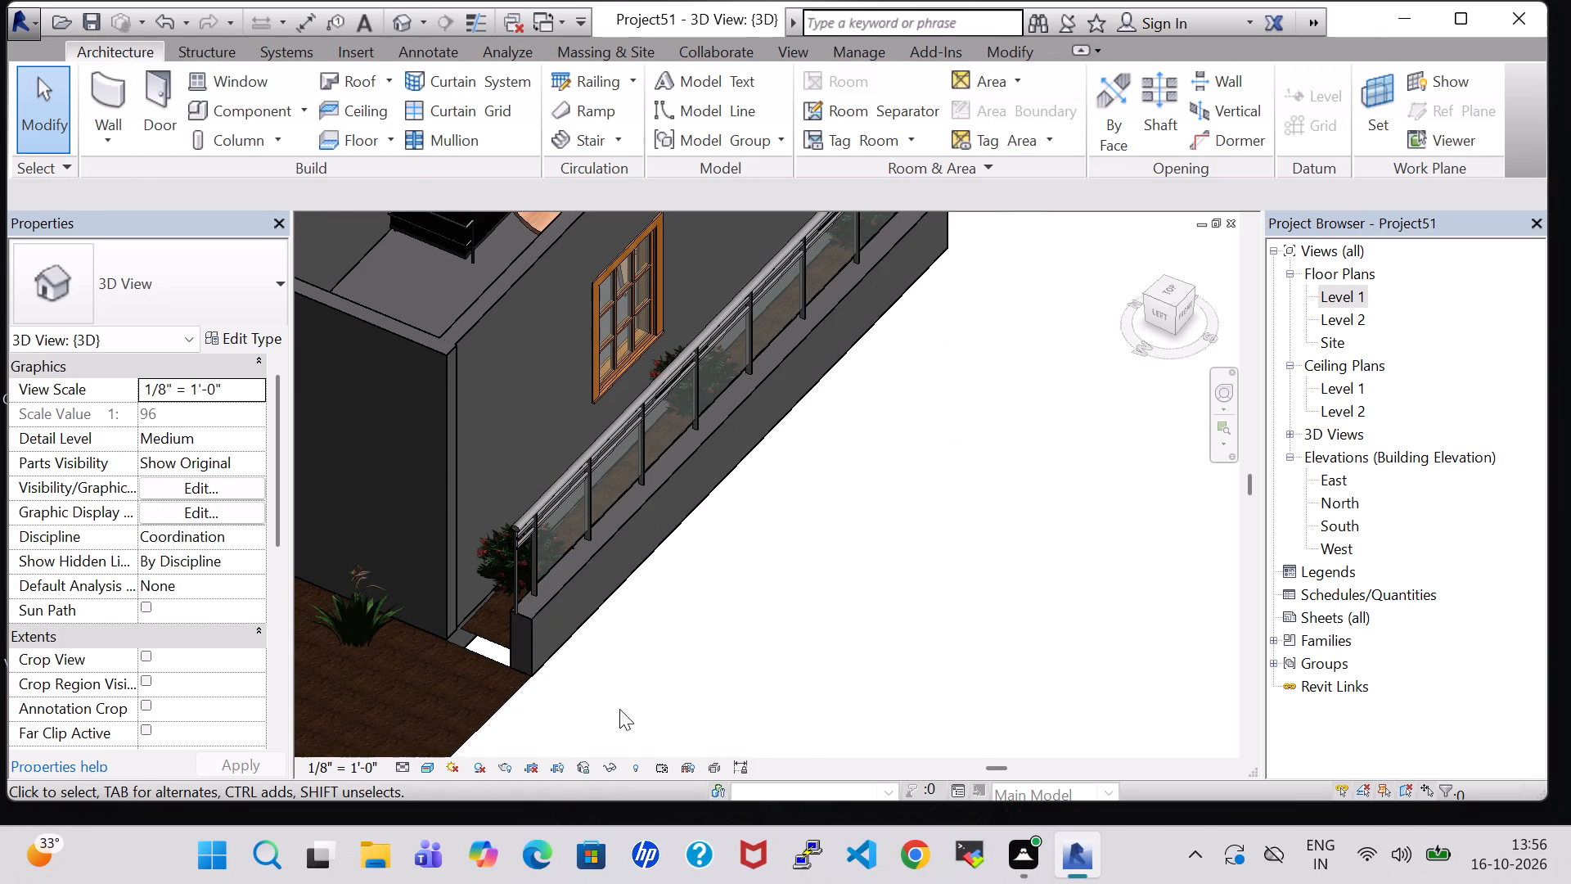
# Examine the front of the house, including the planter railing, the entrance and the open west end of the planter.
pyautogui.moveTo(853, 643); pyautogui.dragTo(751, 458, button='middle')
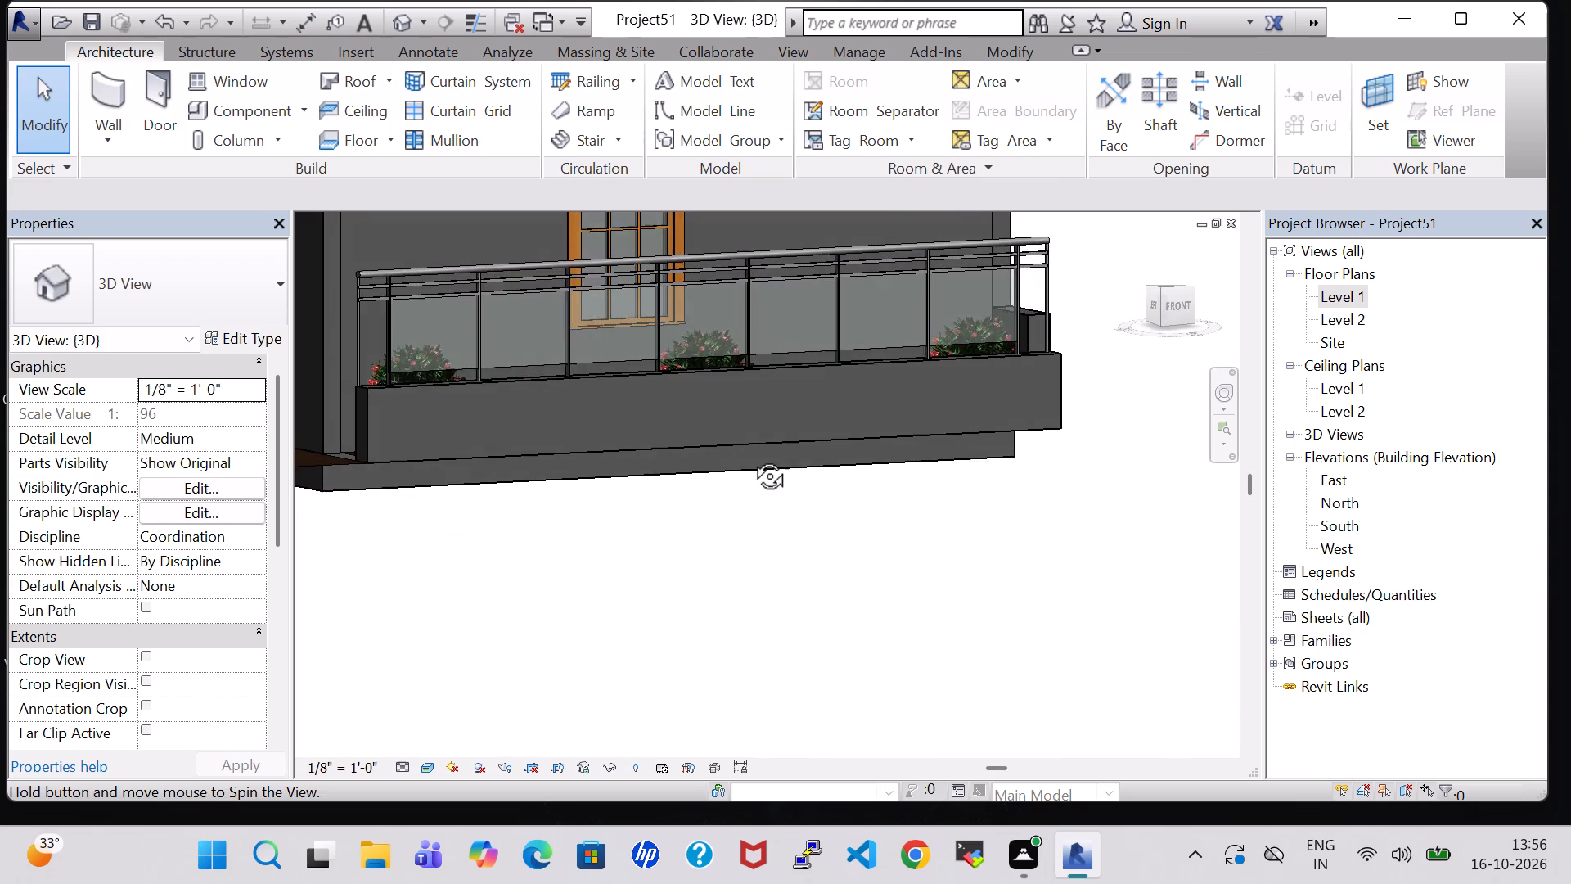
pyautogui.moveTo(751, 458); pyautogui.dragTo(742, 456, button='middle')
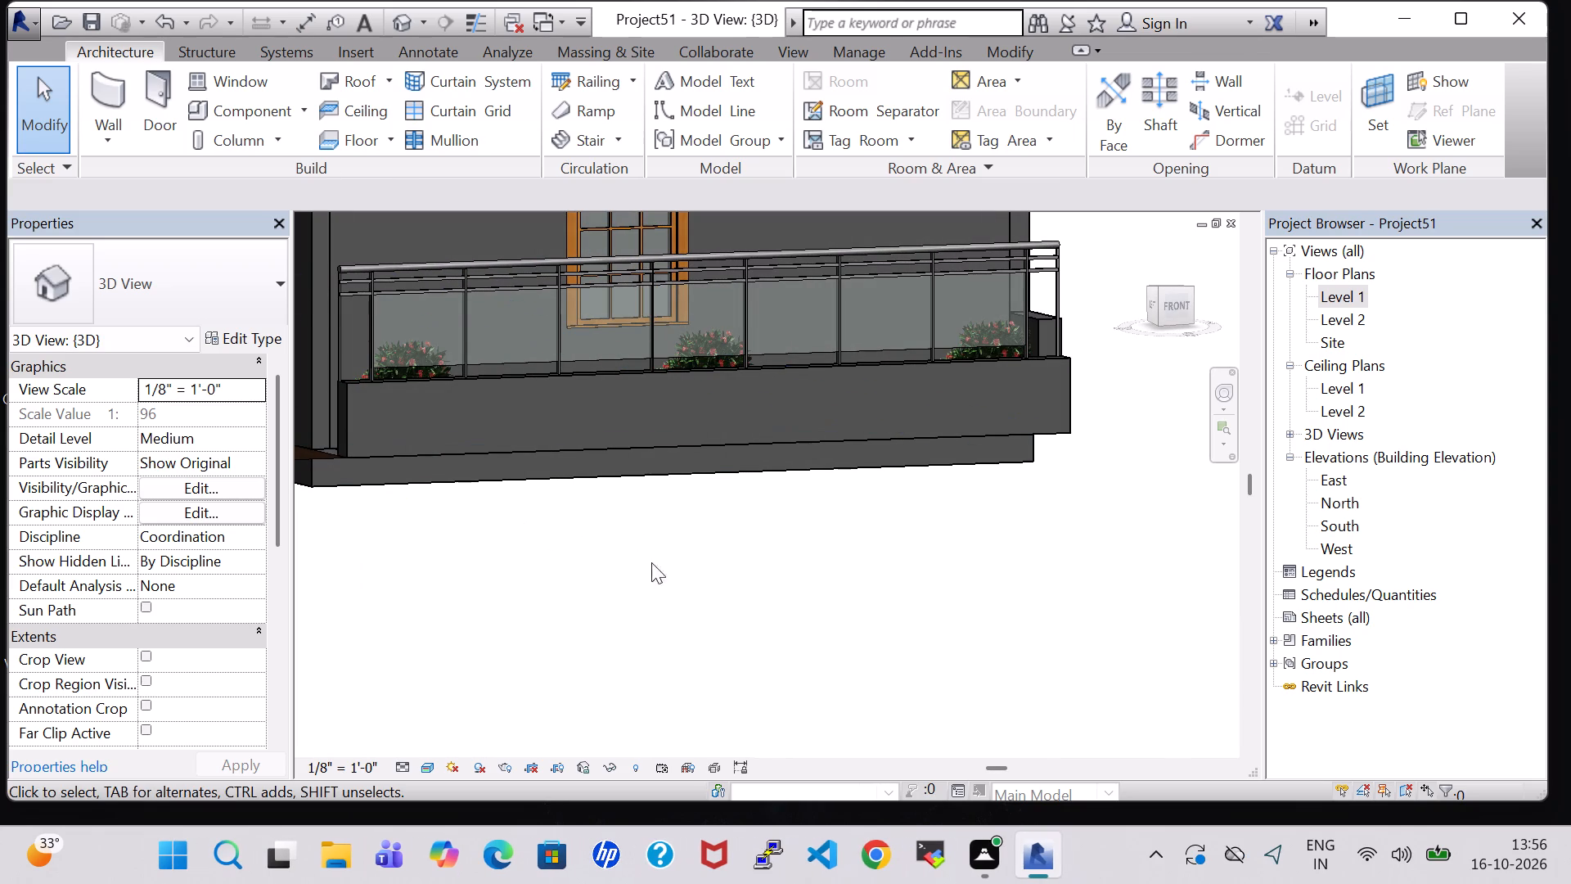
pyautogui.click(1186, 303)
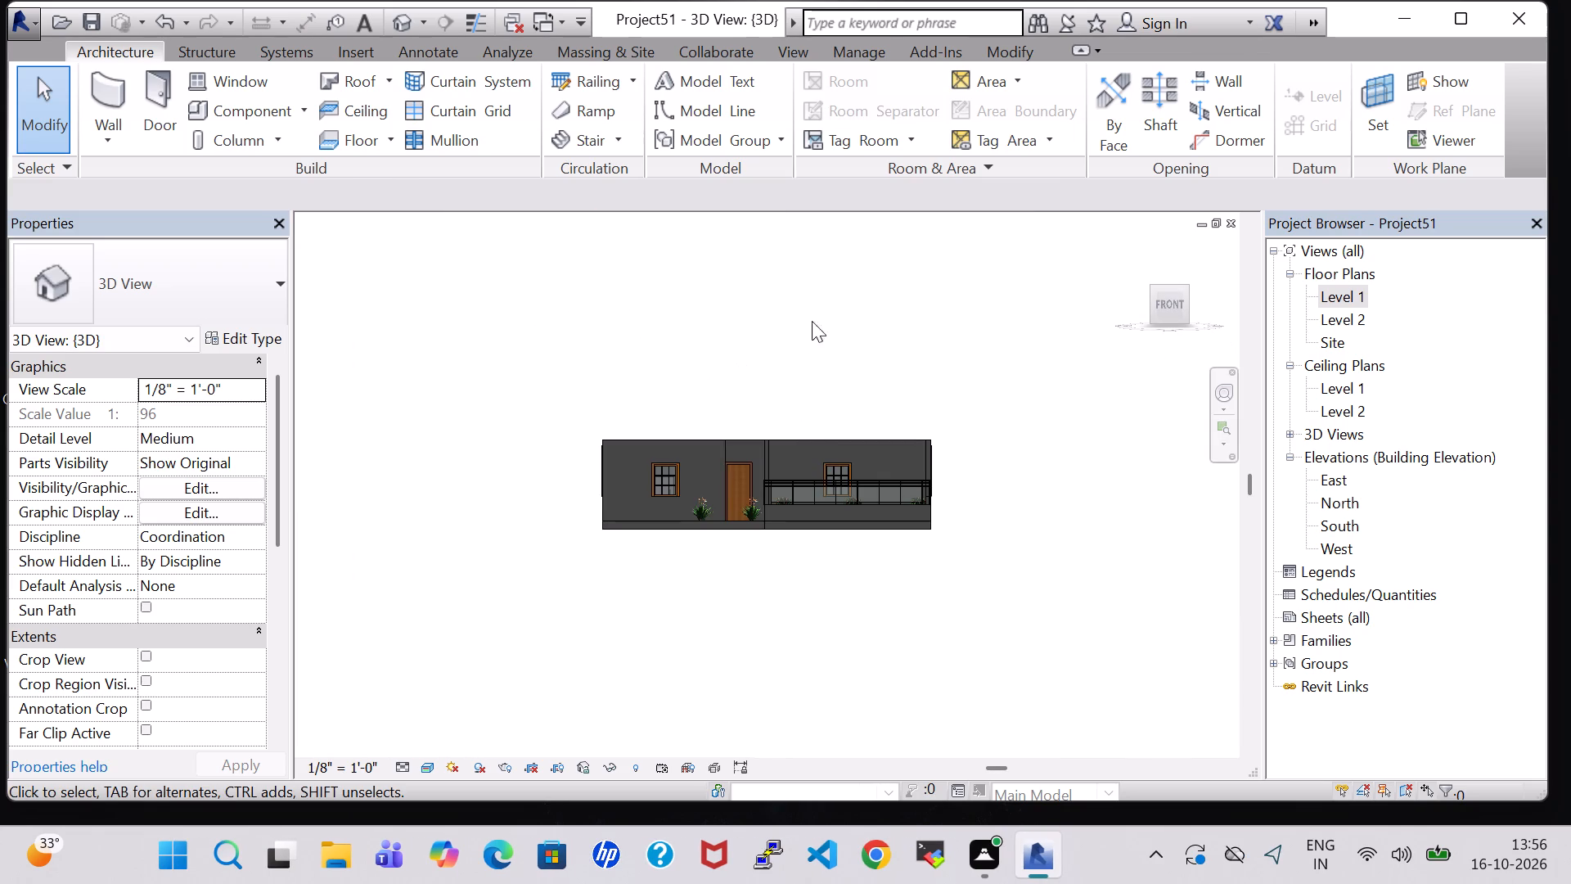
pyautogui.scroll(8, 804, 370)
pyautogui.keyDown('shift'); pyautogui.moveTo(804, 370); pyautogui.dragTo(804, 390, button='middle'); pyautogui.keyUp('shift')
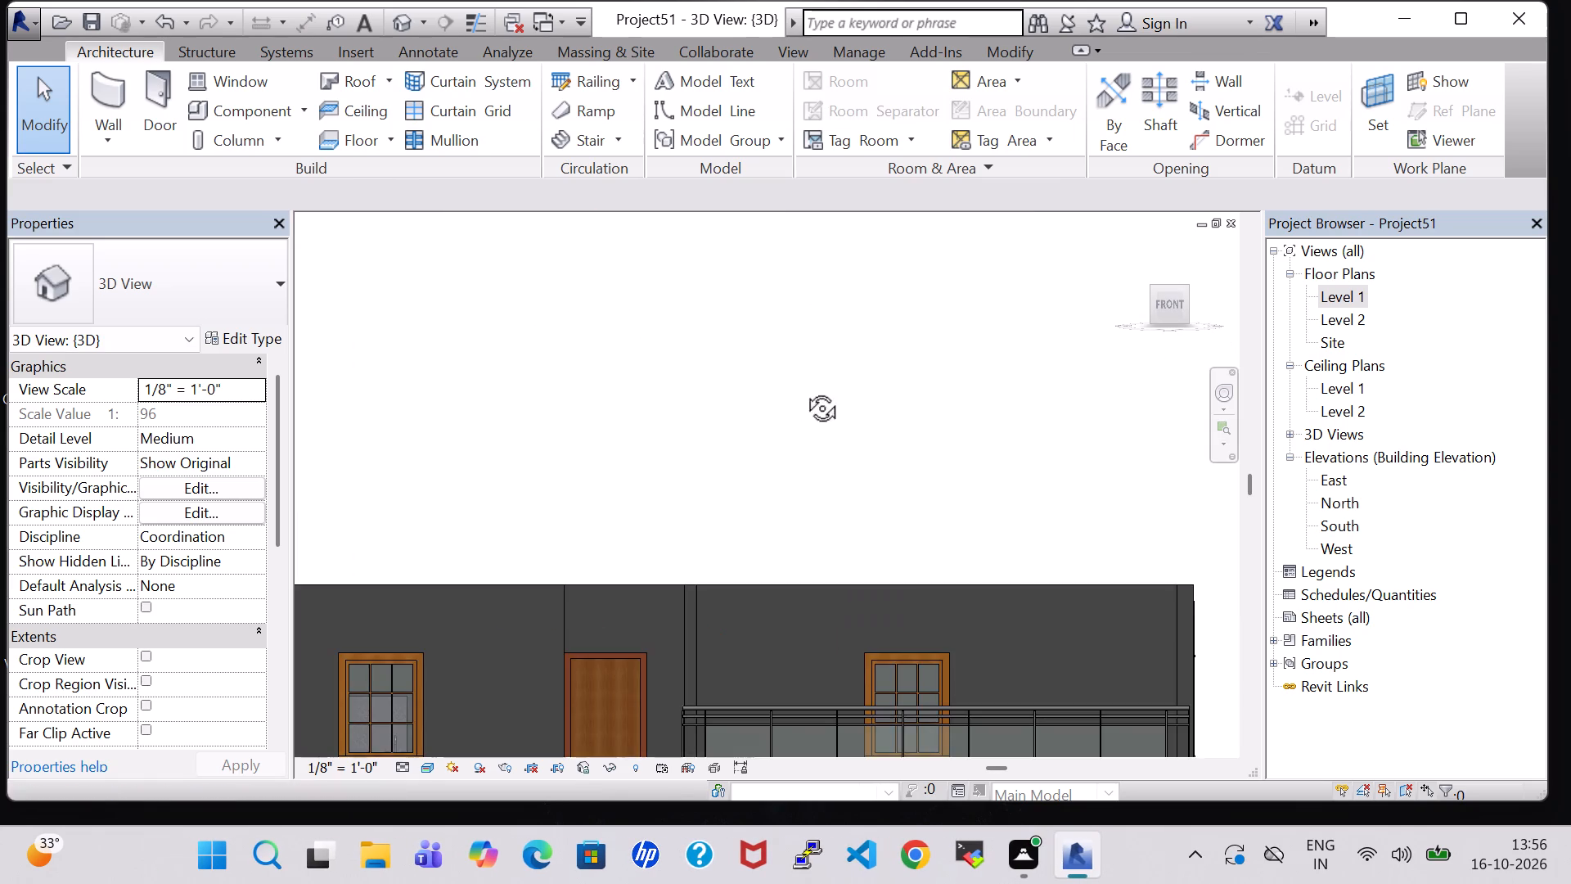
pyautogui.keyDown('shift'); pyautogui.moveTo(804, 390); pyautogui.dragTo(799, 475, button='middle'); pyautogui.keyUp('shift')
pyautogui.moveTo(799, 475); pyautogui.dragTo(889, 182, button='middle')
pyautogui.scroll(1, 799, 475)
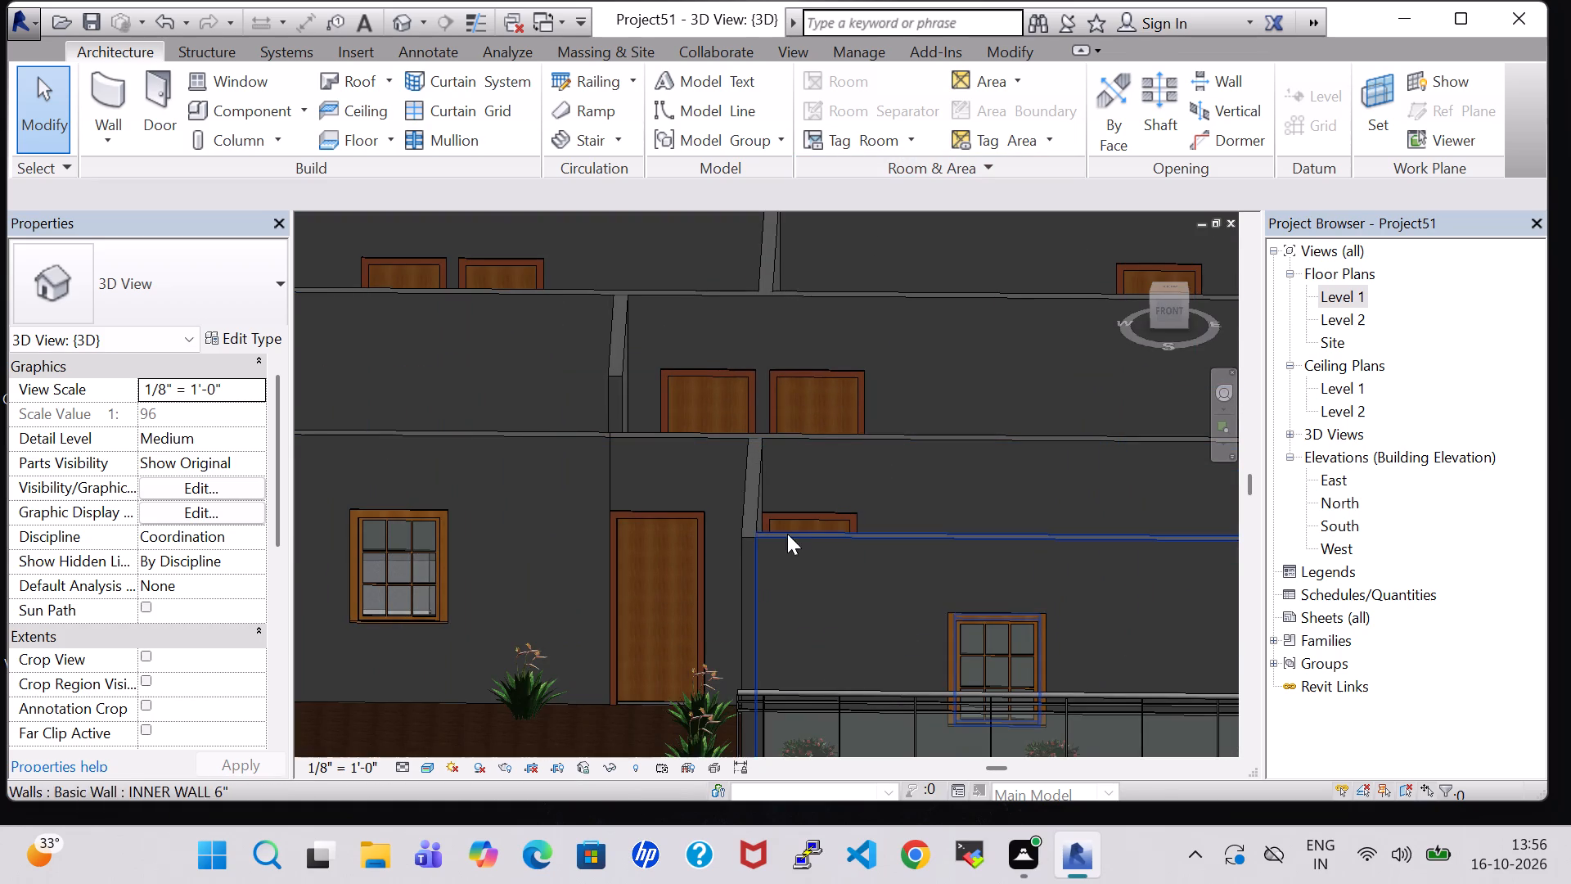
pyautogui.moveTo(787, 534); pyautogui.dragTo(824, 321, button='middle')
pyautogui.moveTo(745, 647); pyautogui.dragTo(836, 673, button='middle')
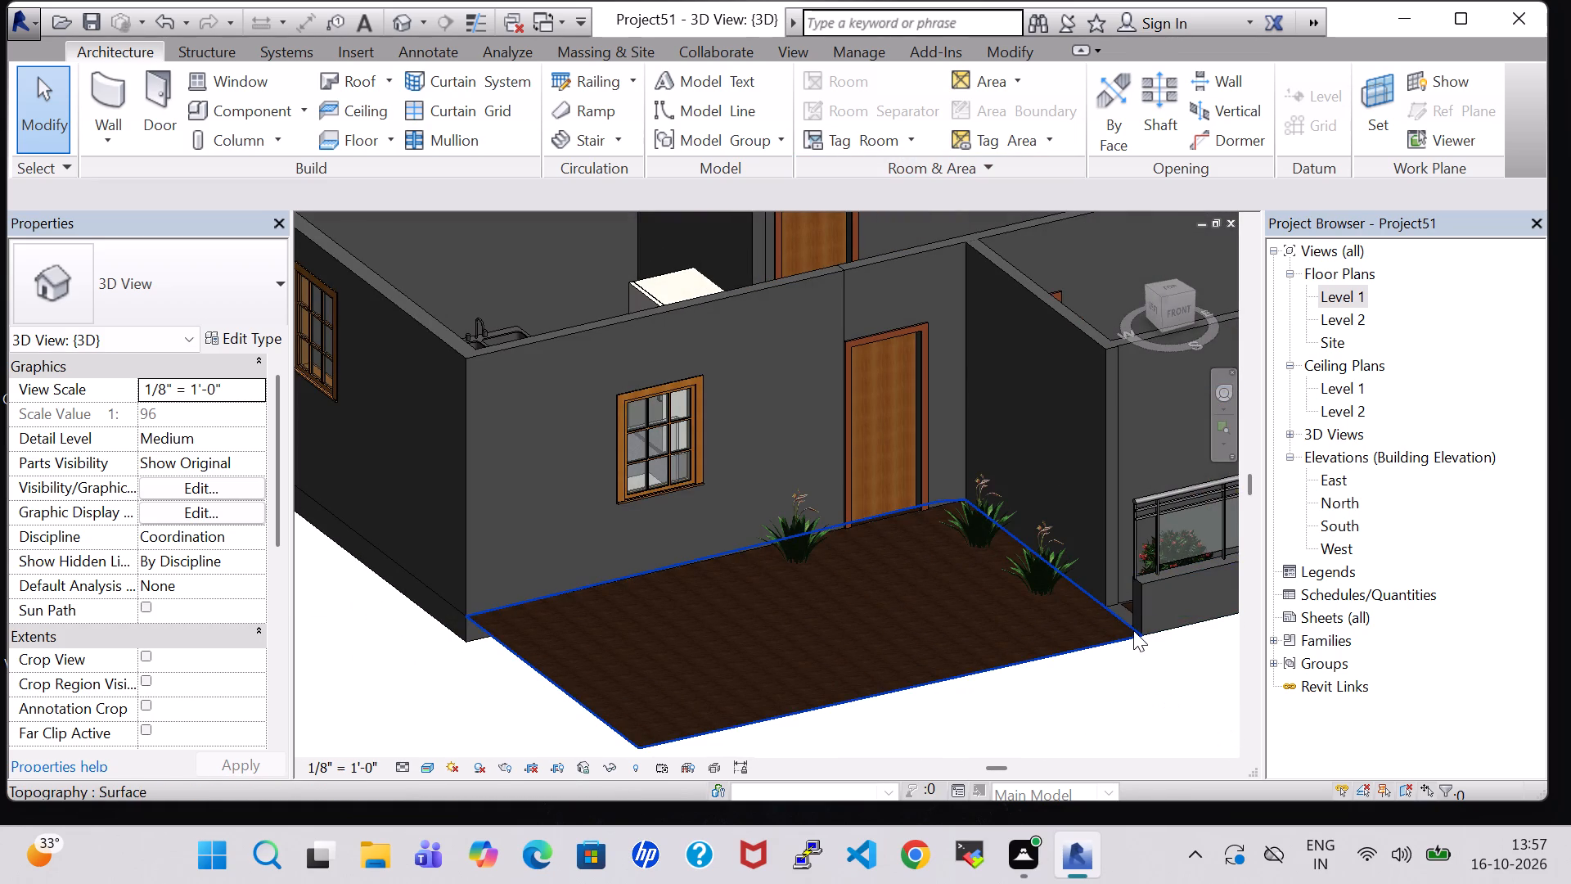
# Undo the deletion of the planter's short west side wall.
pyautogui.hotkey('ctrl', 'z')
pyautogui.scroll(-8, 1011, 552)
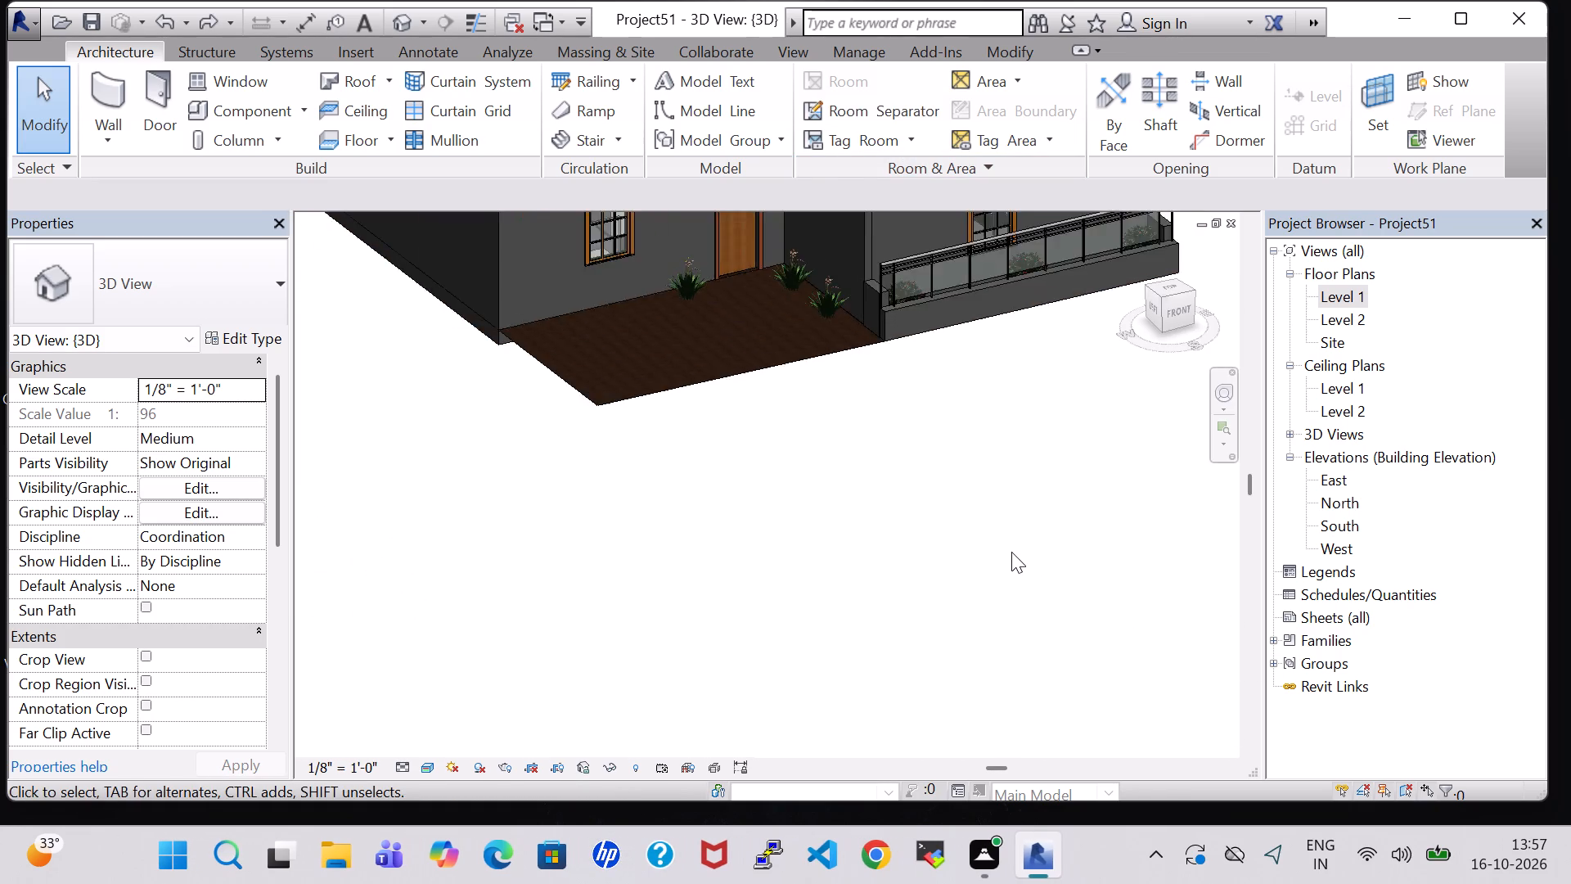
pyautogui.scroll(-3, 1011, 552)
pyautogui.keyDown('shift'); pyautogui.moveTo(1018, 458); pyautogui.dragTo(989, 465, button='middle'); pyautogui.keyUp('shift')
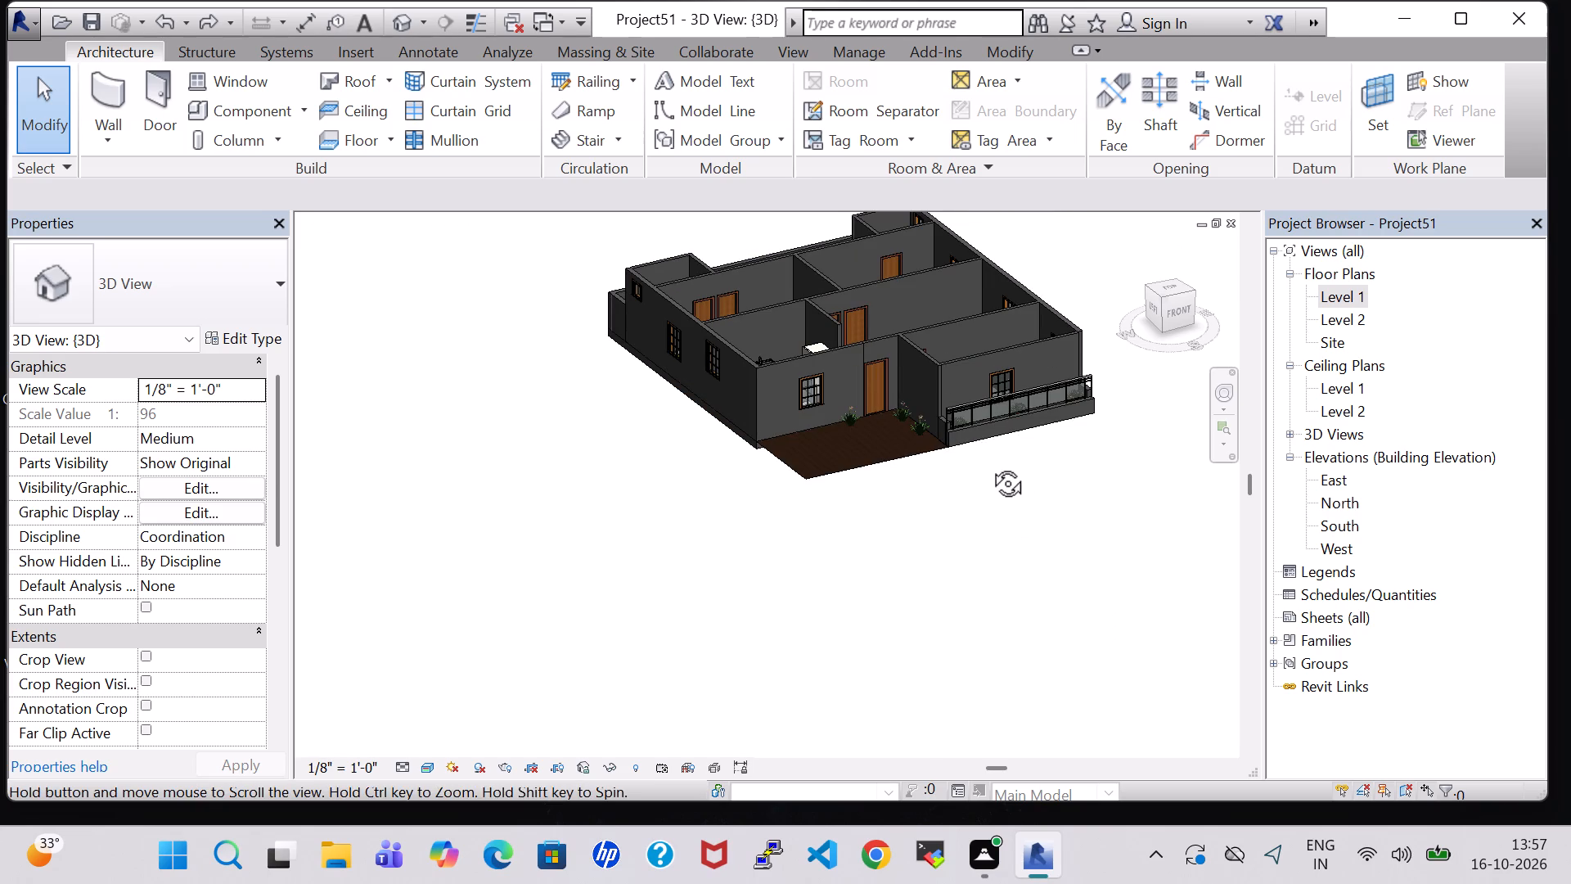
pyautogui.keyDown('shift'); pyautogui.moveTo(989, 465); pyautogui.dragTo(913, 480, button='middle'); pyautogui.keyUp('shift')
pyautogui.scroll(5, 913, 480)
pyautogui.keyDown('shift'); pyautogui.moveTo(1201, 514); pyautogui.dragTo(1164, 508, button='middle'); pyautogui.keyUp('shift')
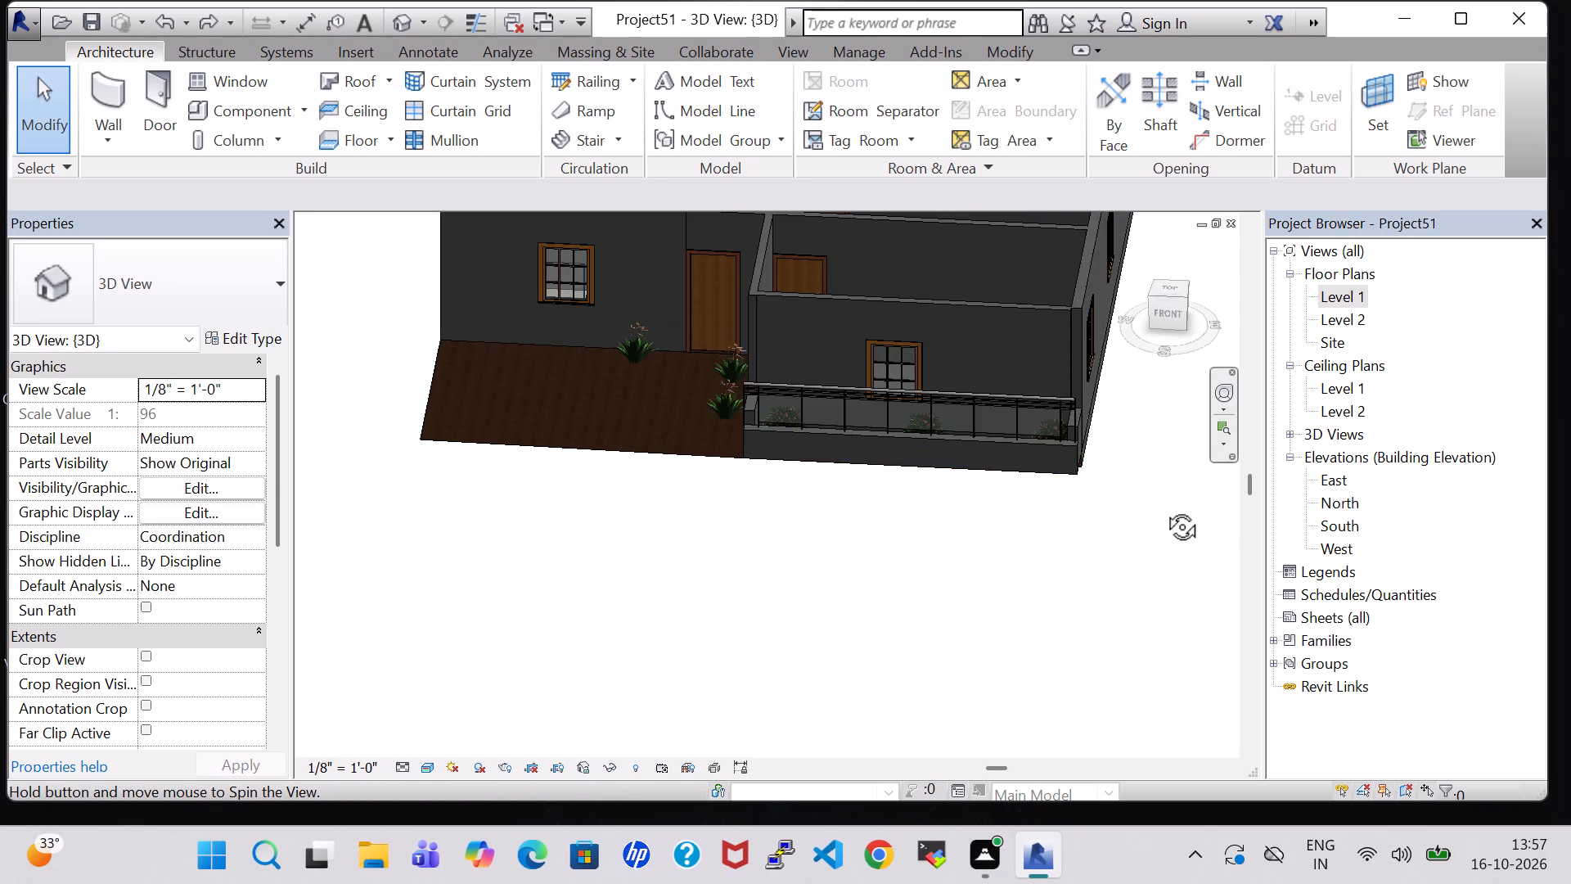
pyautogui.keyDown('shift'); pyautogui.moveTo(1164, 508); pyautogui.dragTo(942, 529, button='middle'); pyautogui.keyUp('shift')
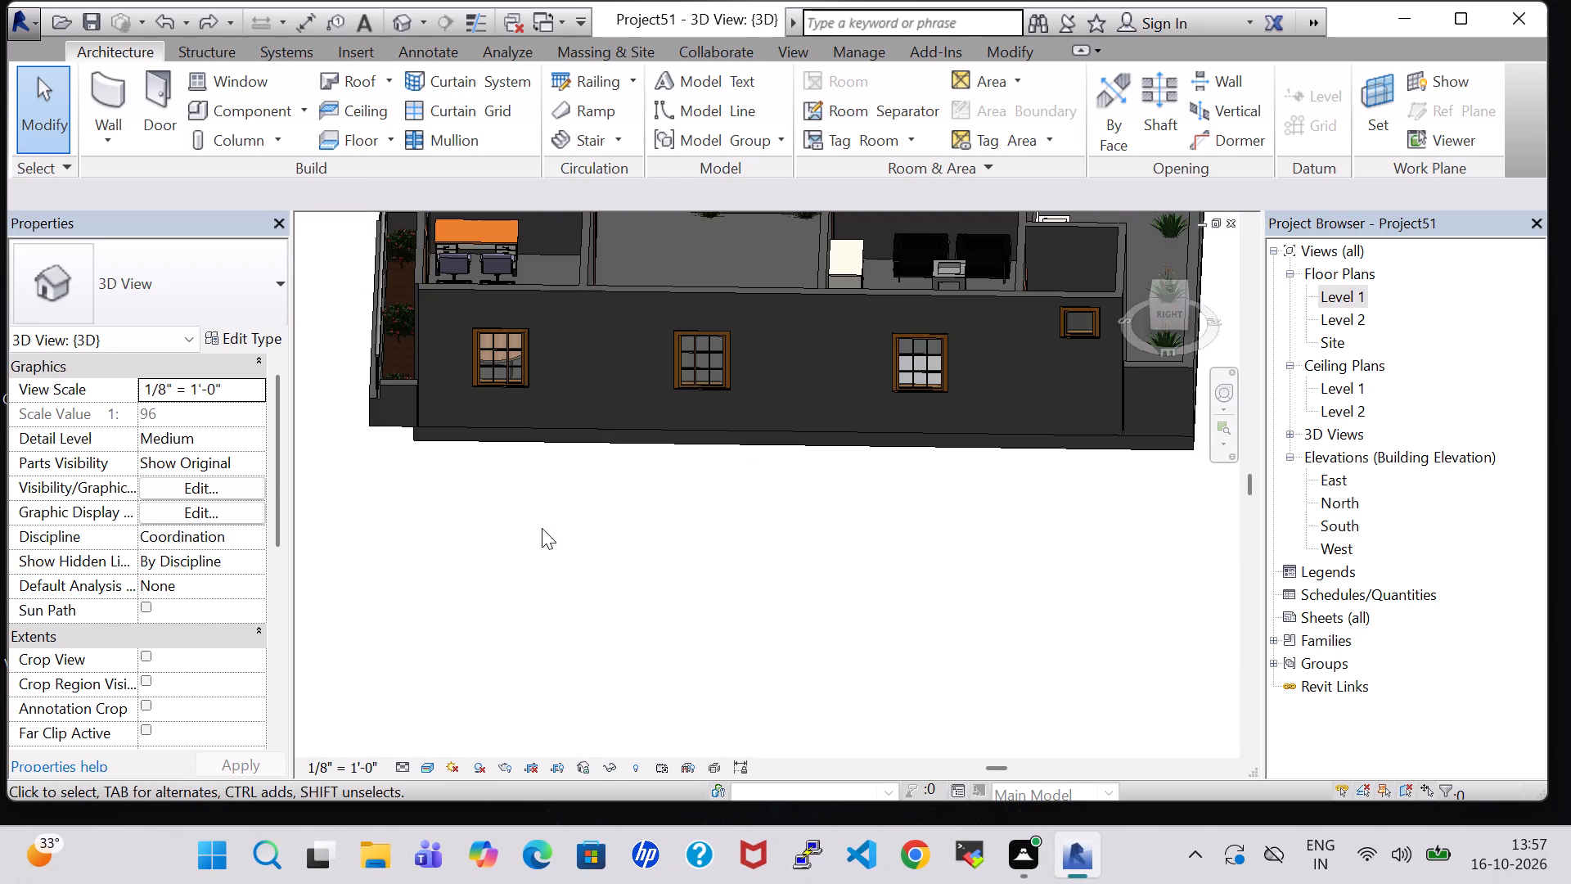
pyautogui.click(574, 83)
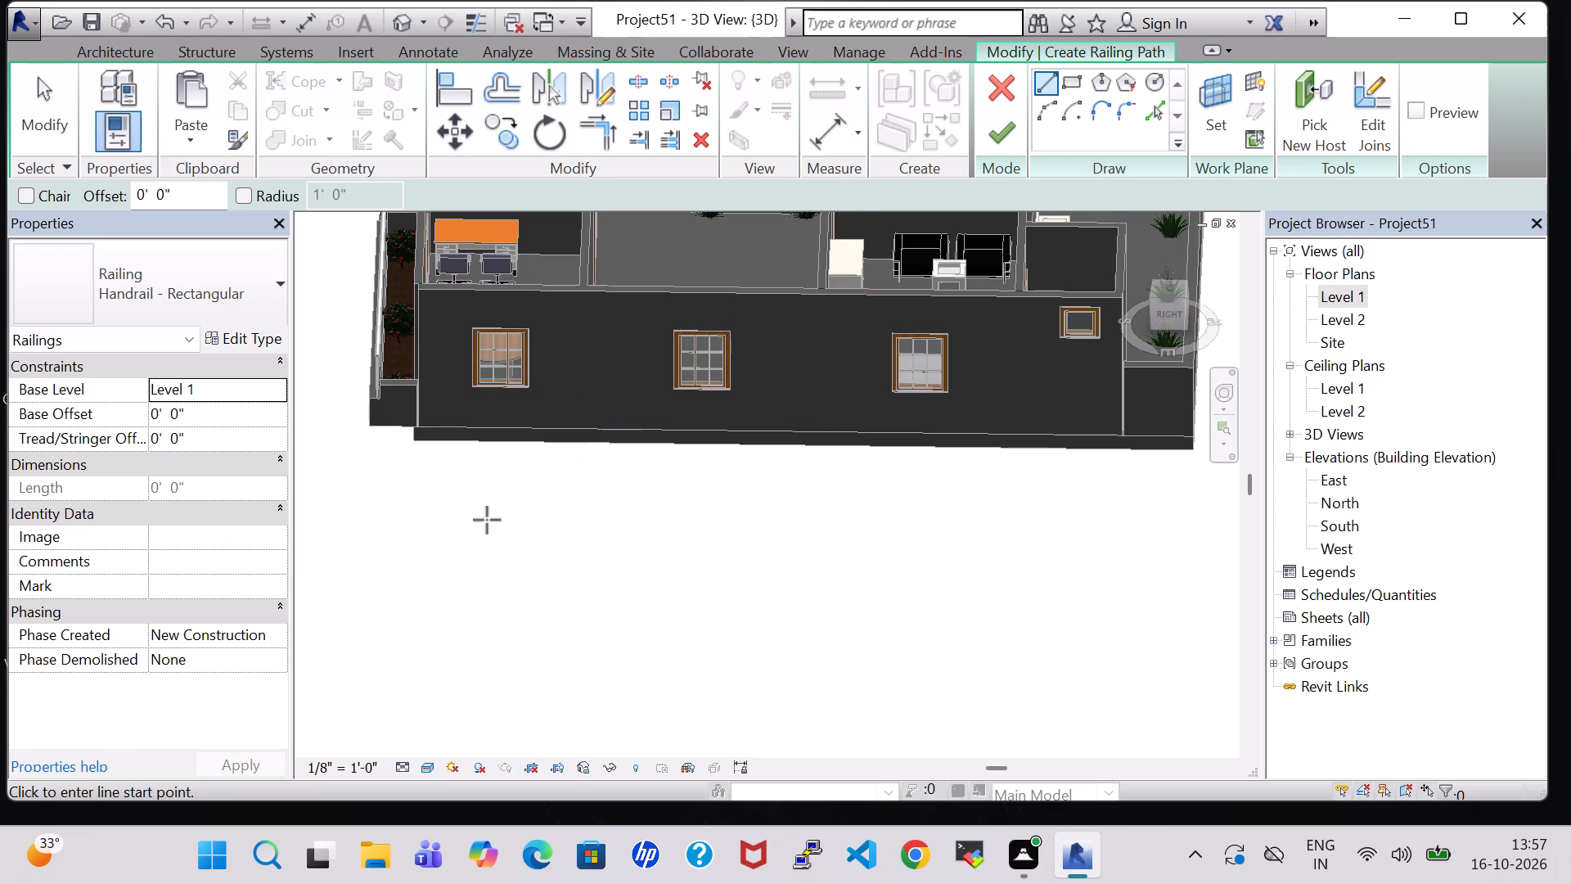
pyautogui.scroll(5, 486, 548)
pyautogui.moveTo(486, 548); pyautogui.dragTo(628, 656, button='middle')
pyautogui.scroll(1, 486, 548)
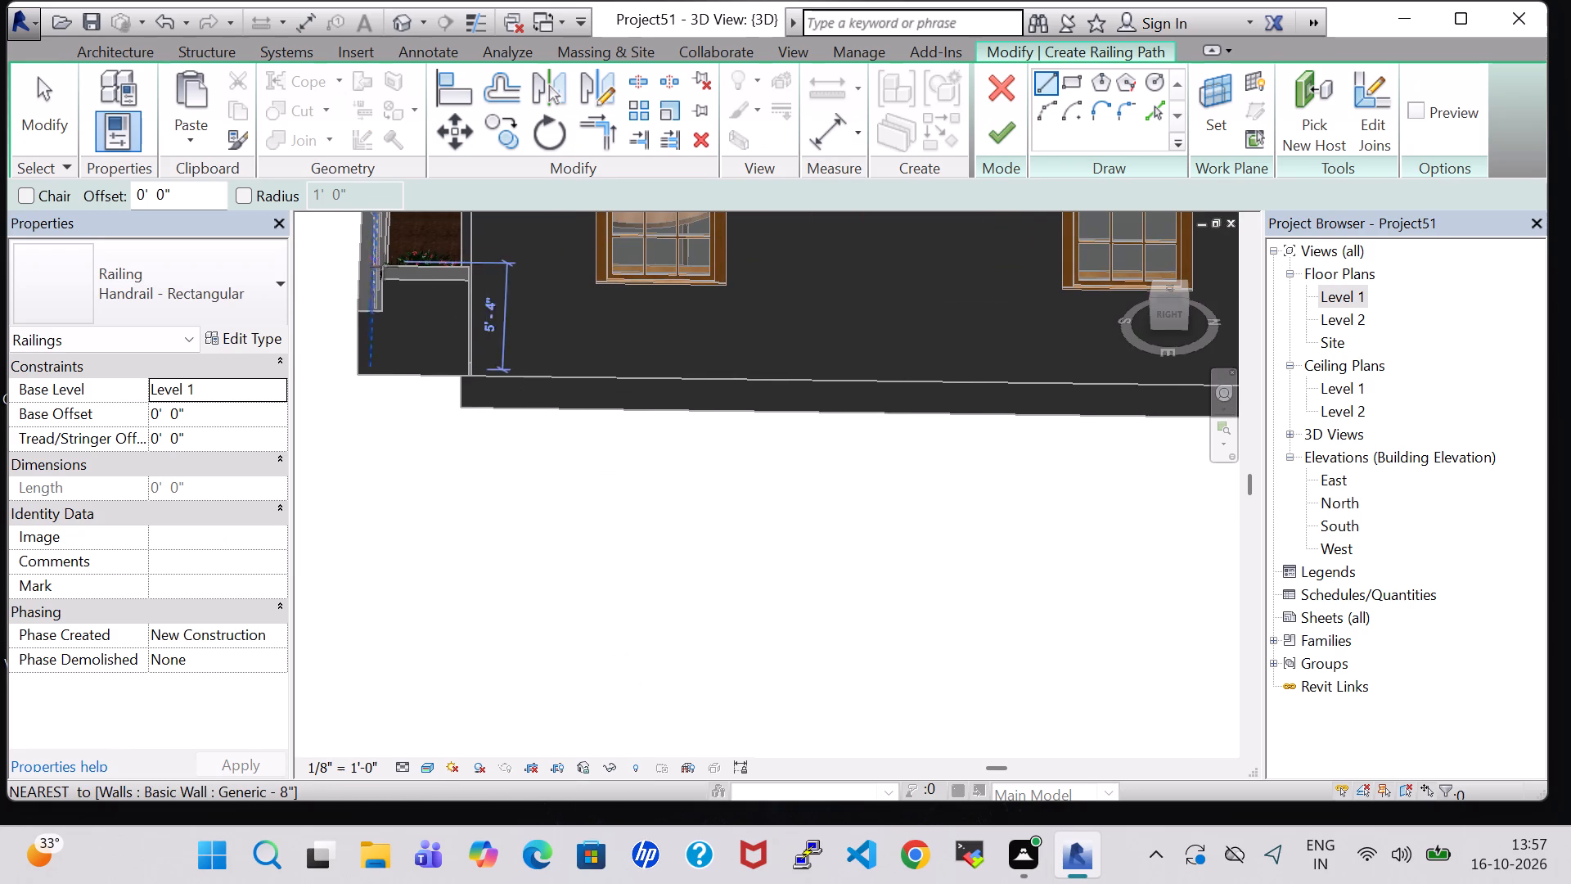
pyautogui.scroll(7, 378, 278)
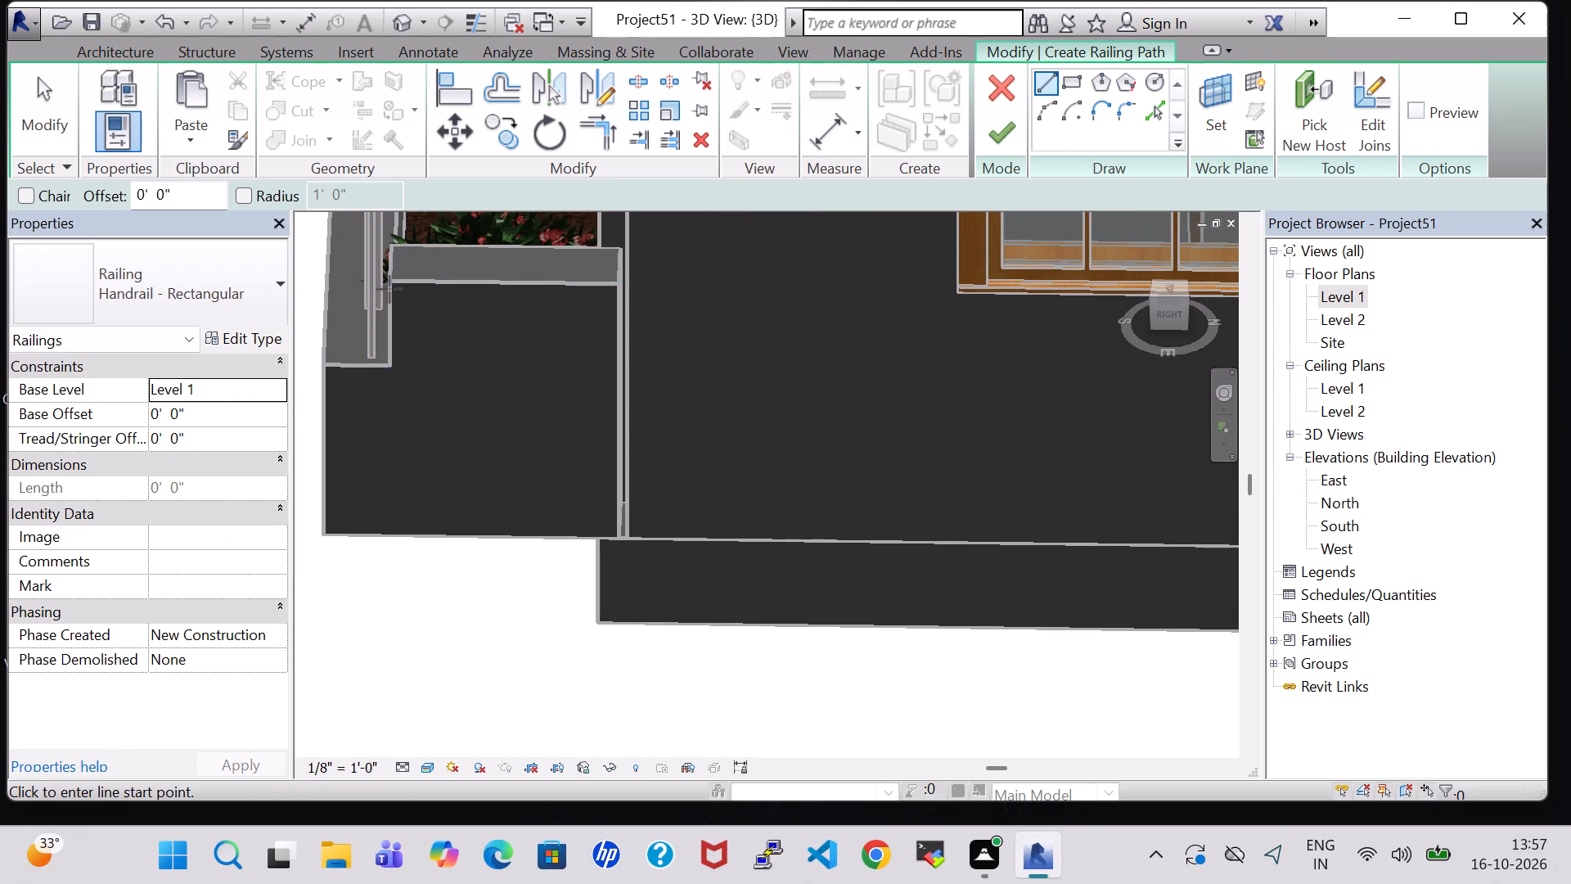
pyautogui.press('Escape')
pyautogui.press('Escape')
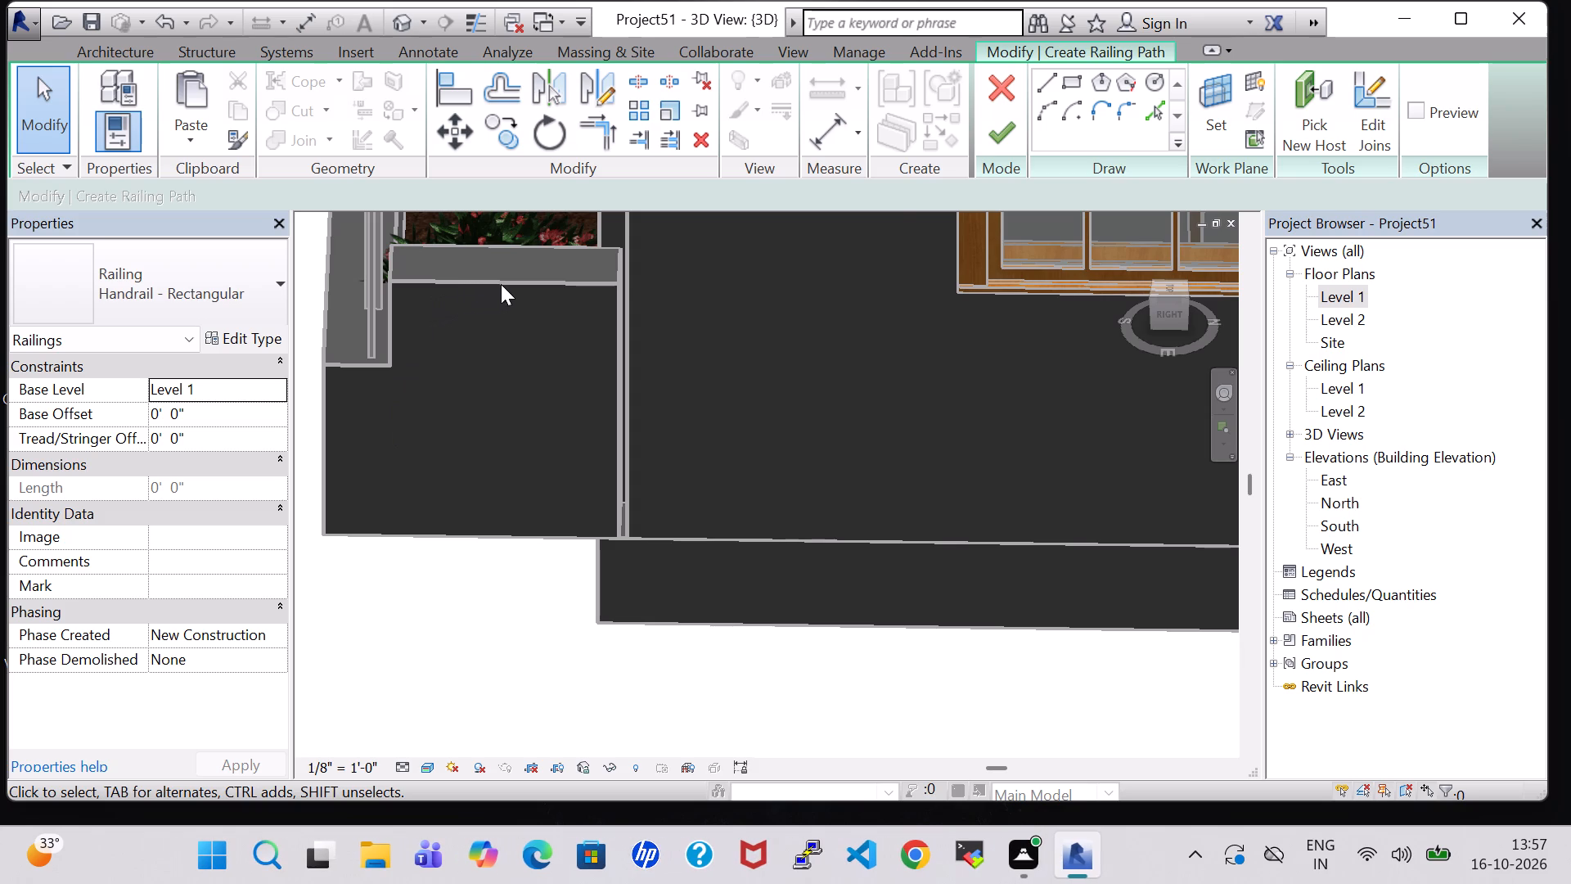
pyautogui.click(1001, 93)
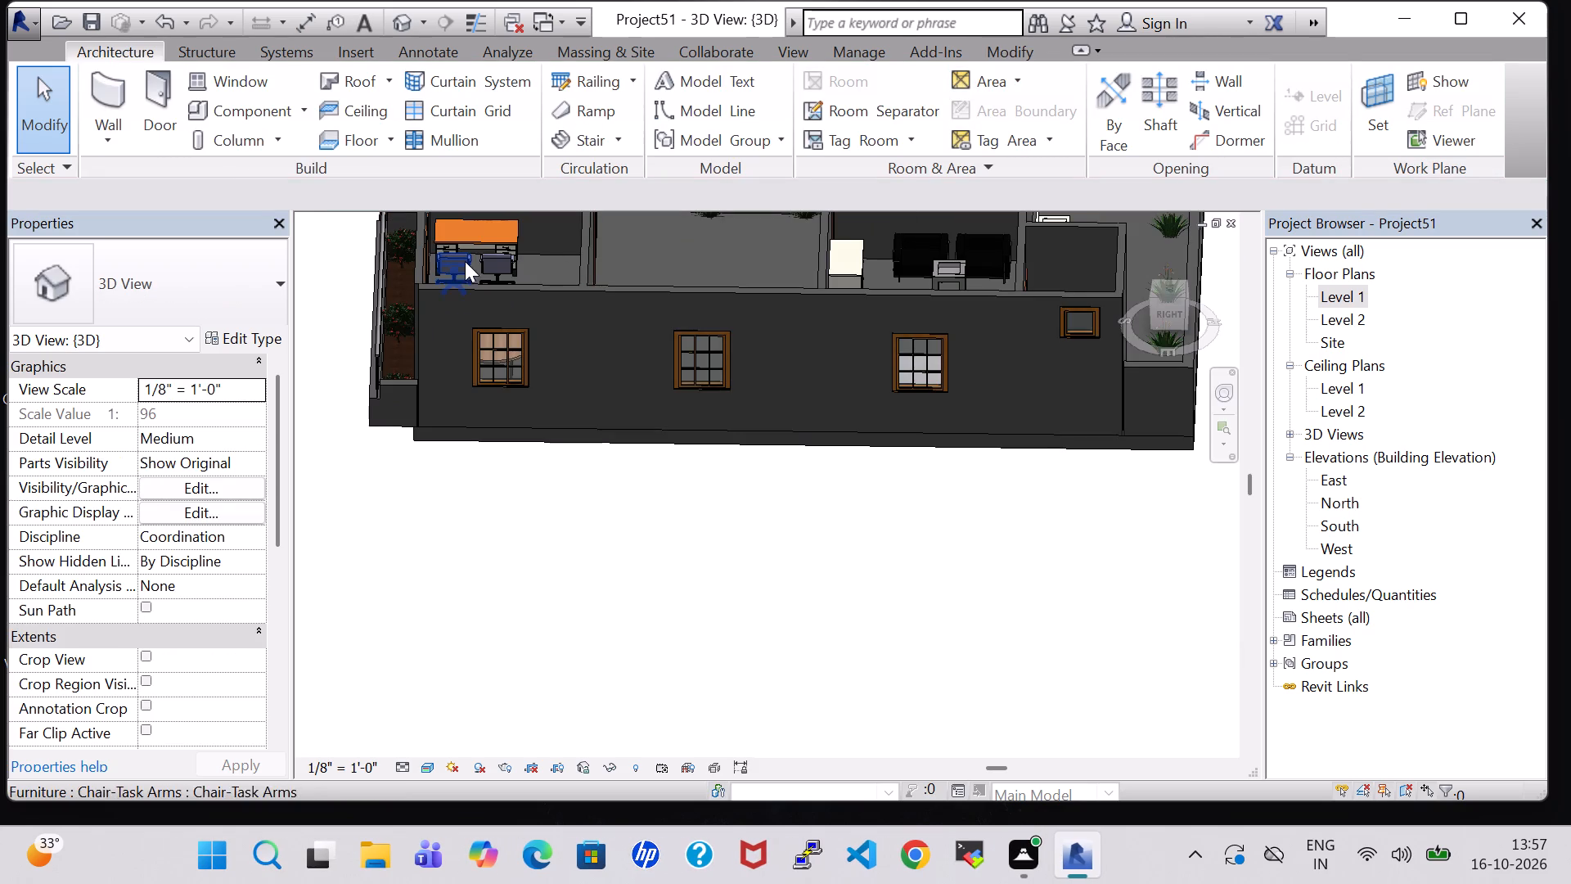
# Set the unconnected height of the planter's short east end wall to 2' 0".
pyautogui.click(401, 388)
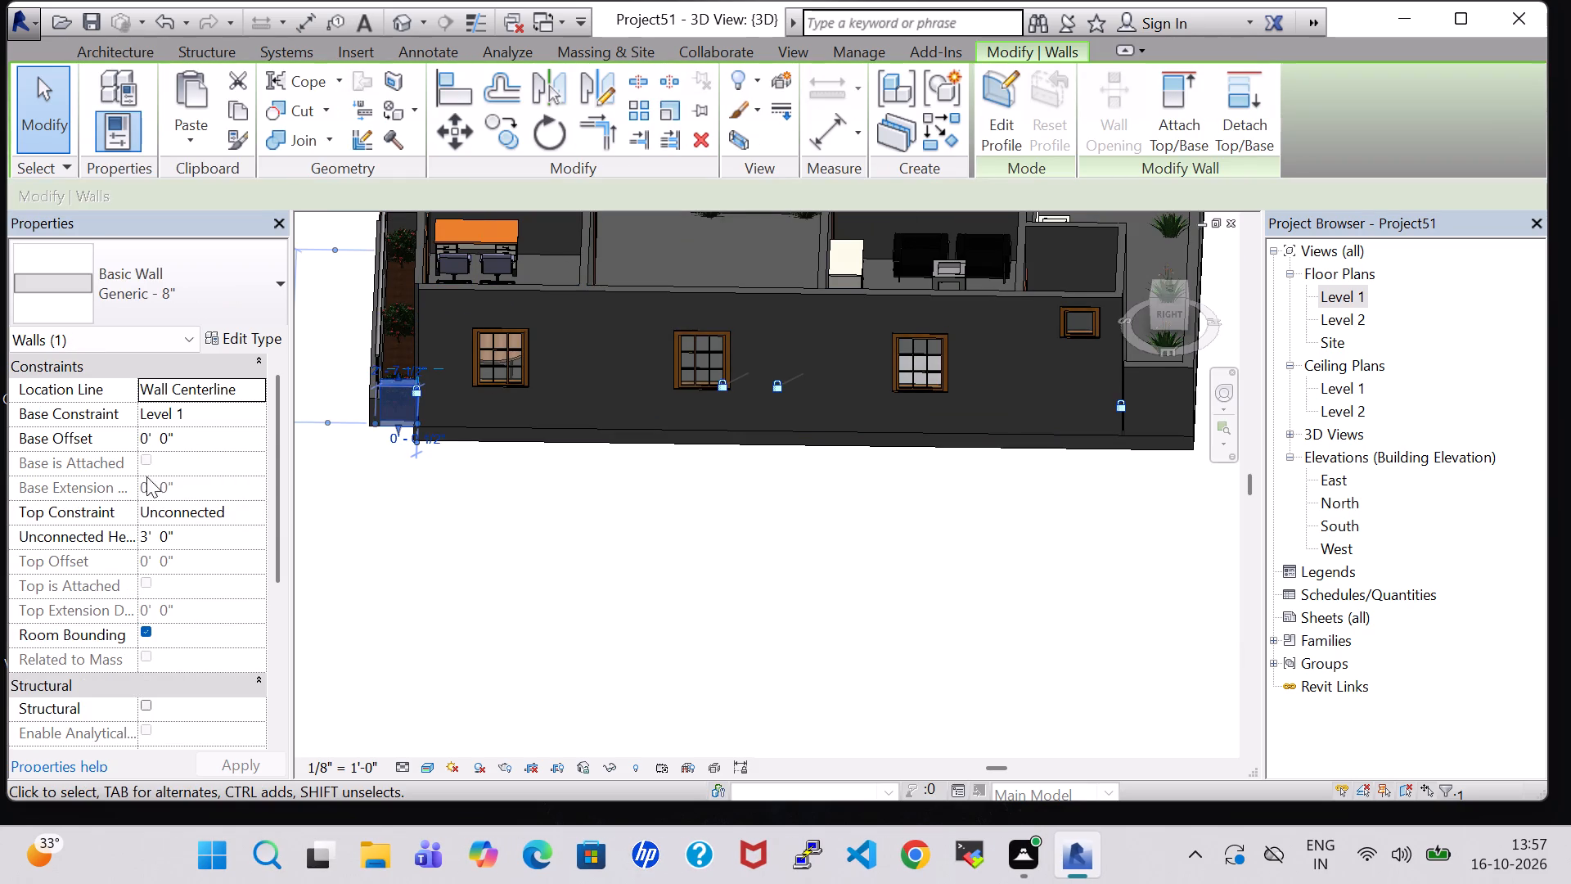
pyautogui.click(150, 543)
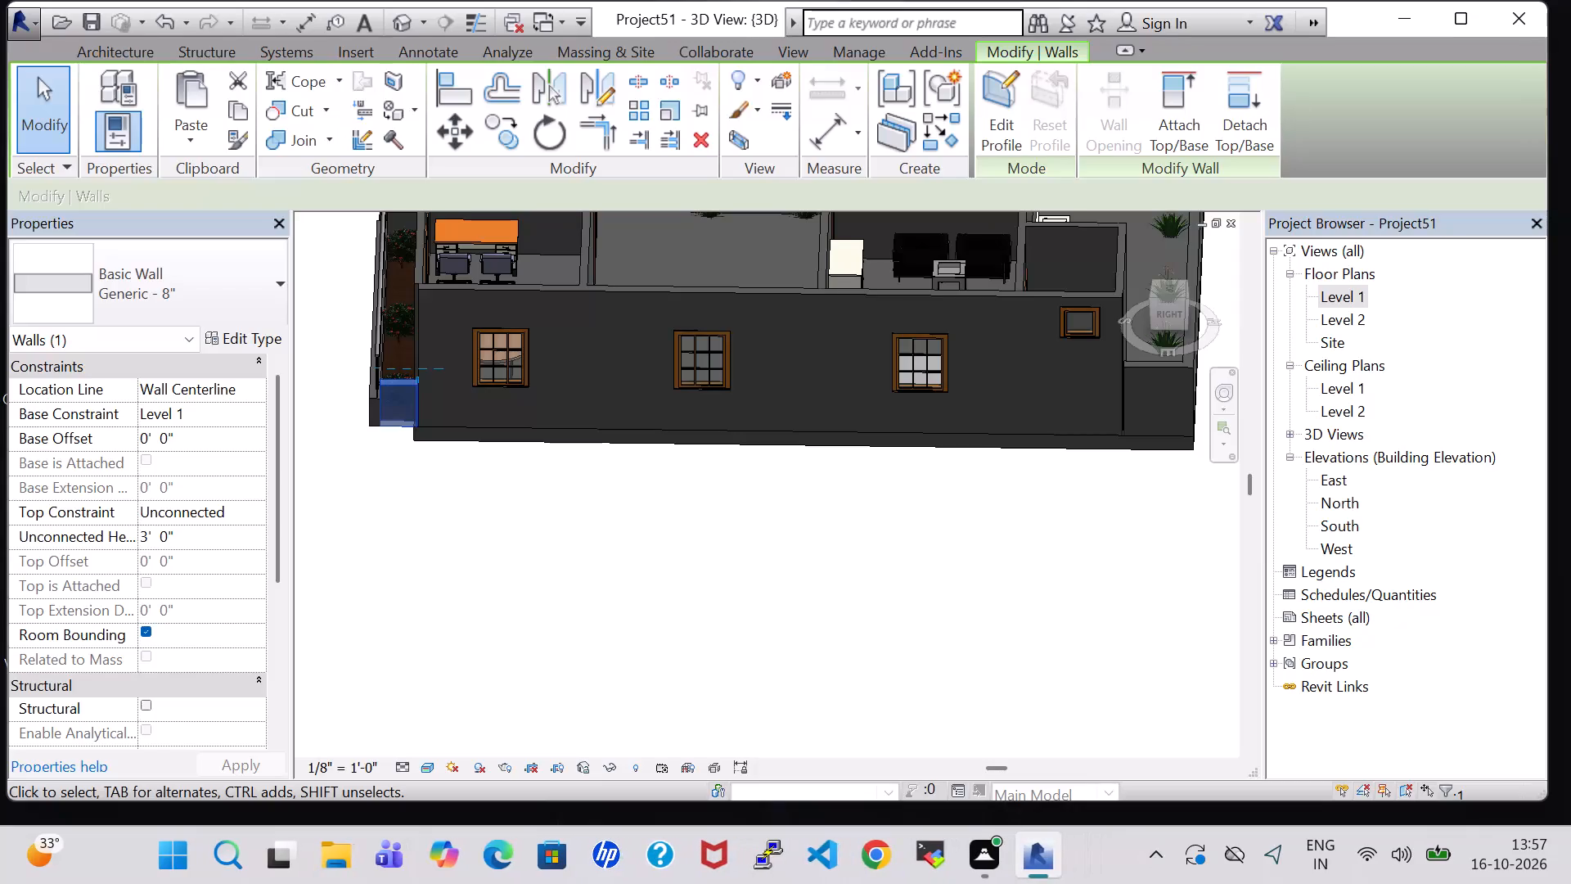
pyautogui.press('BackSpace')
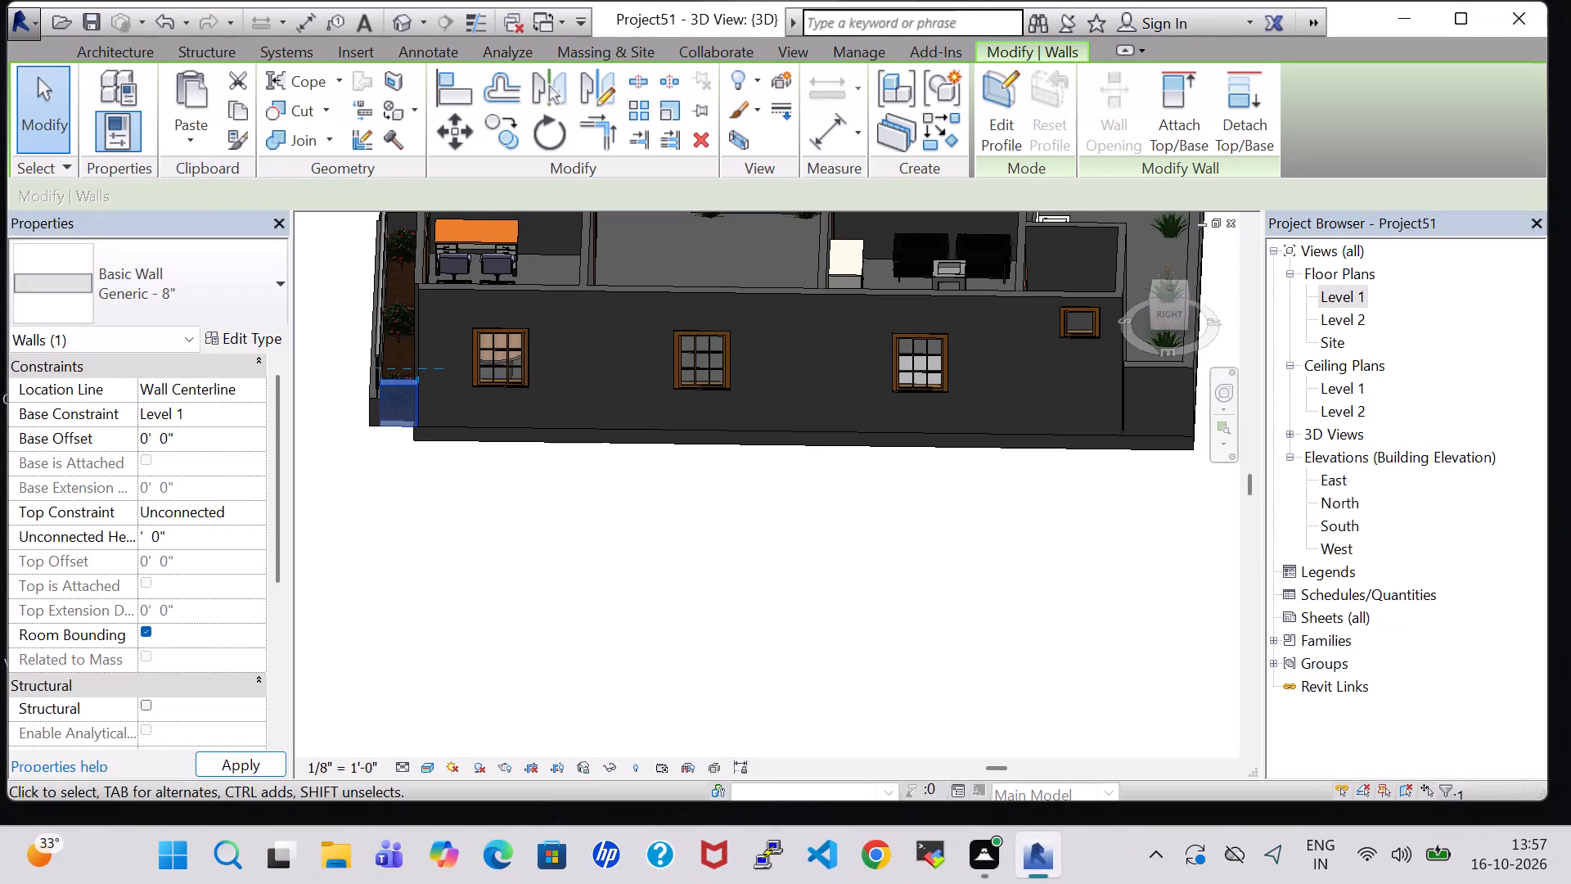
pyautogui.press('2')
pyautogui.click(242, 763)
pyautogui.click(470, 655)
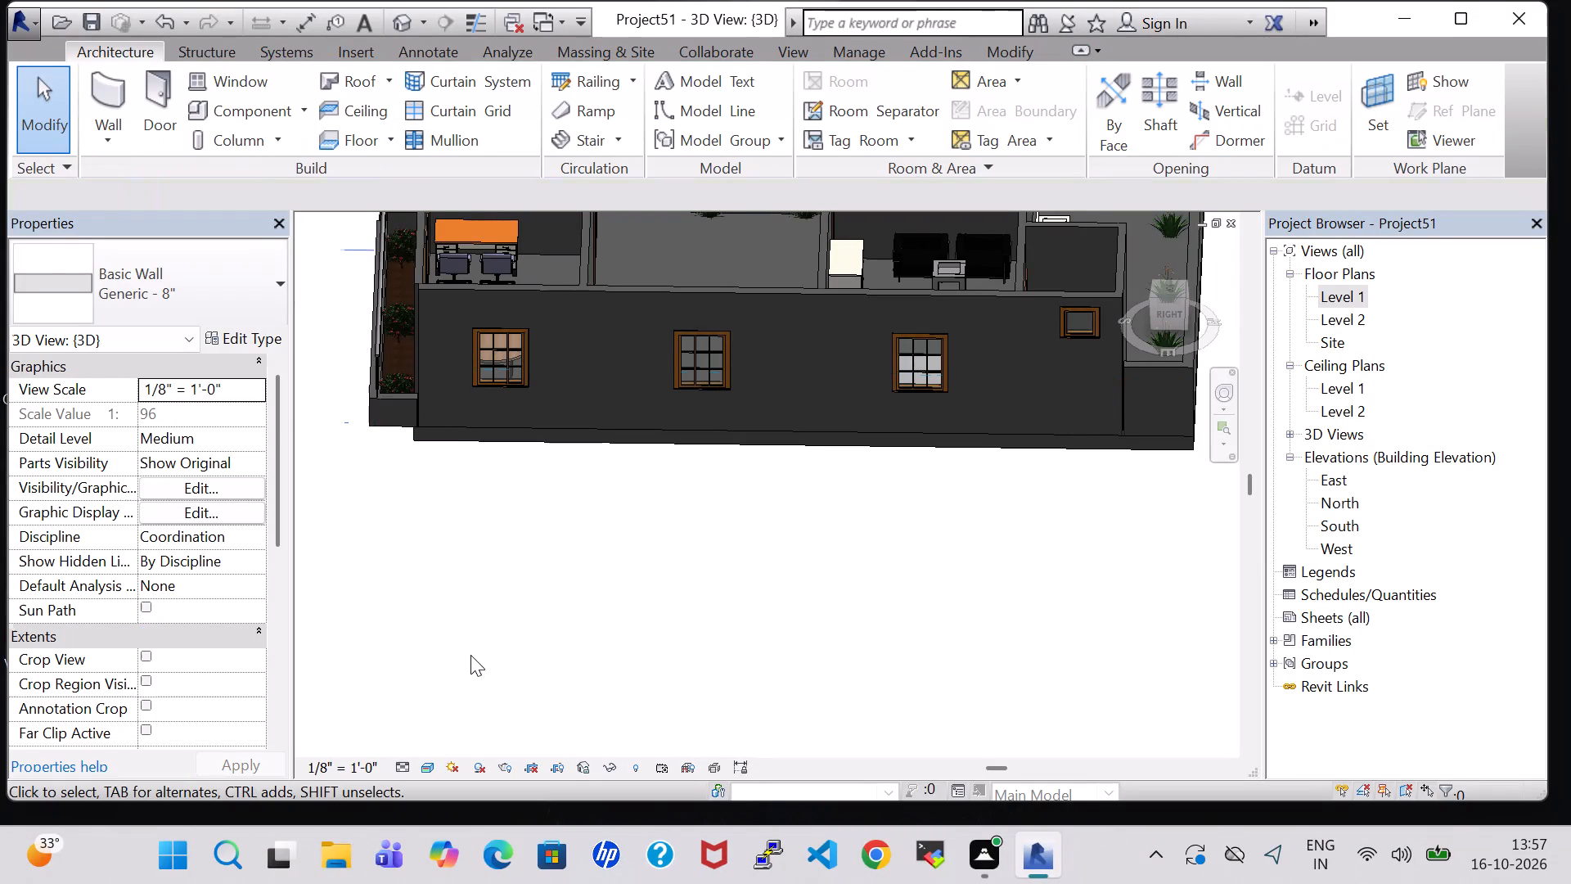
# Create a straight railing about 3' 0" long on Level 1 across the planter's short east end wall.
pyautogui.click(599, 79)
pyautogui.scroll(7, 484, 467)
pyautogui.moveTo(443, 483); pyautogui.dragTo(804, 598, button='middle')
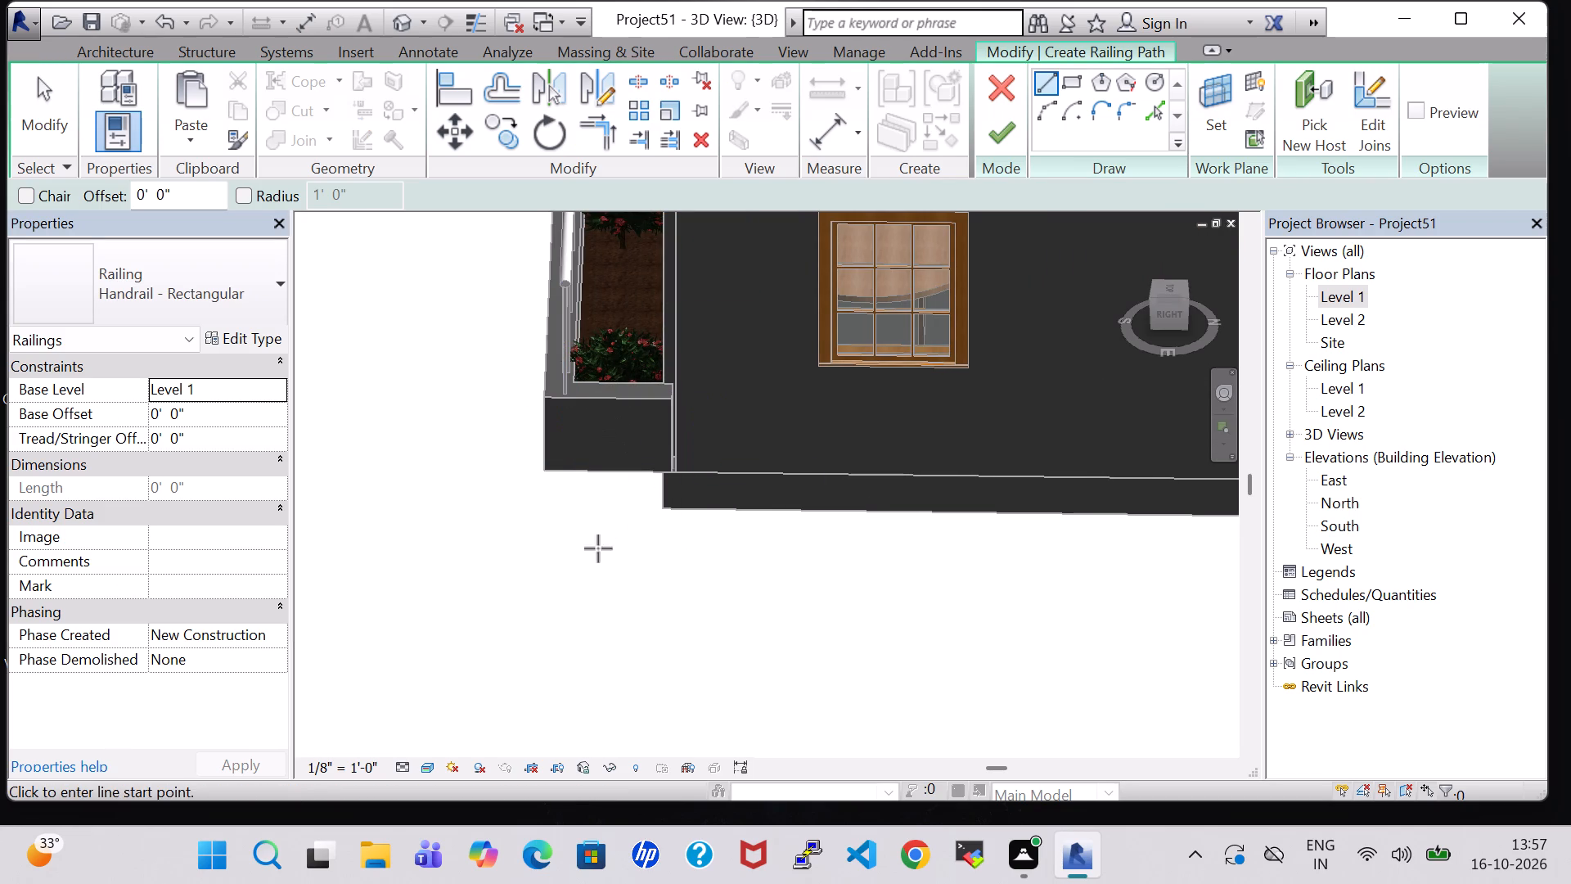
pyautogui.press('Escape')
pyautogui.press('Escape')
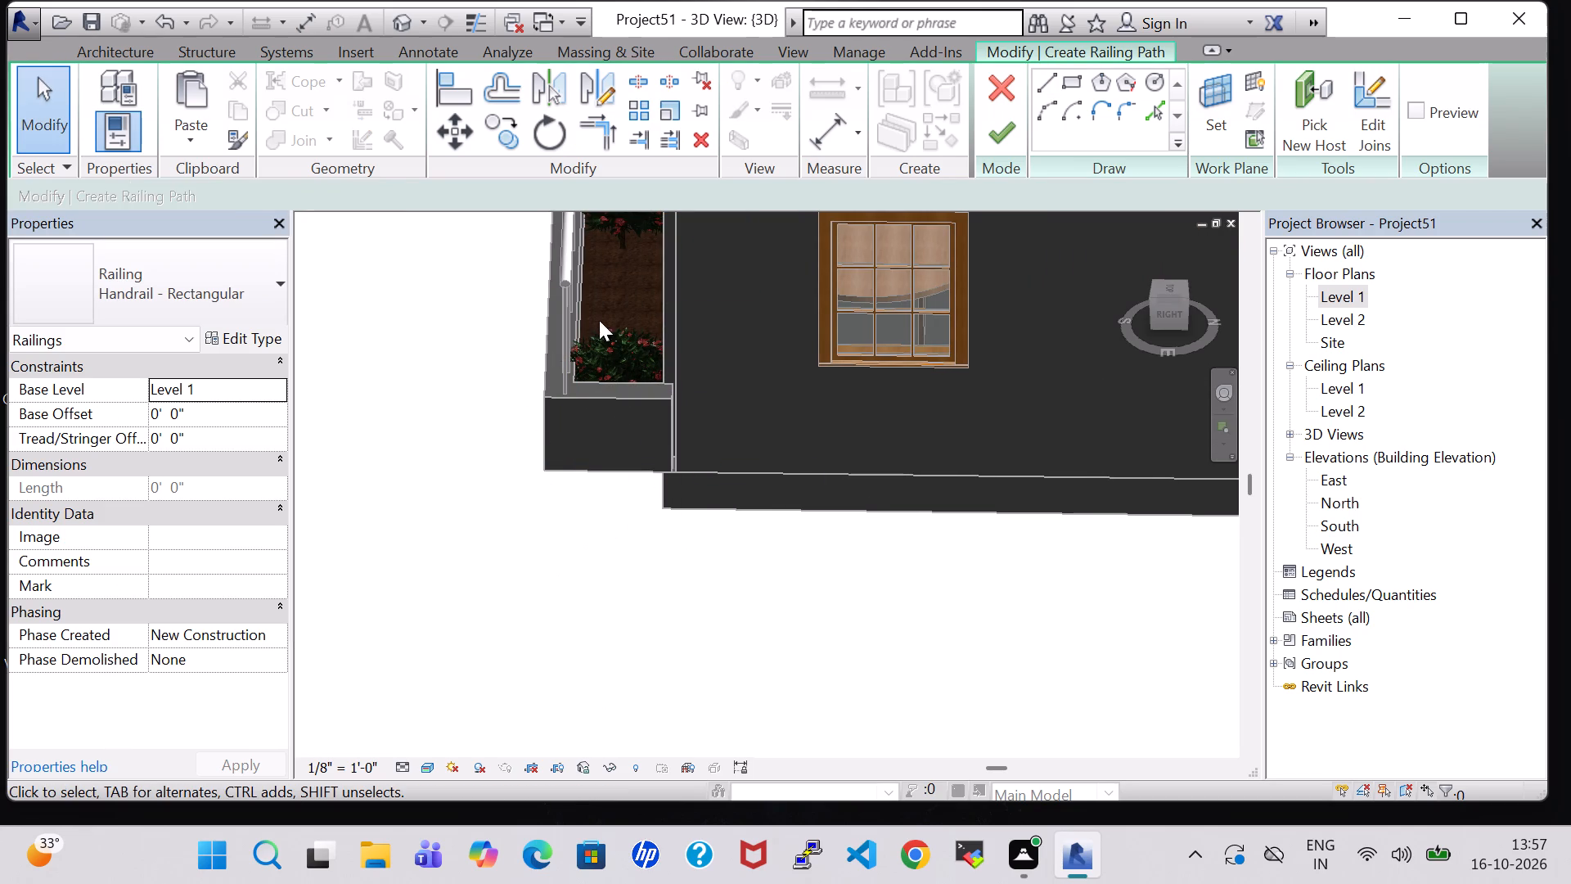
pyautogui.click(1056, 83)
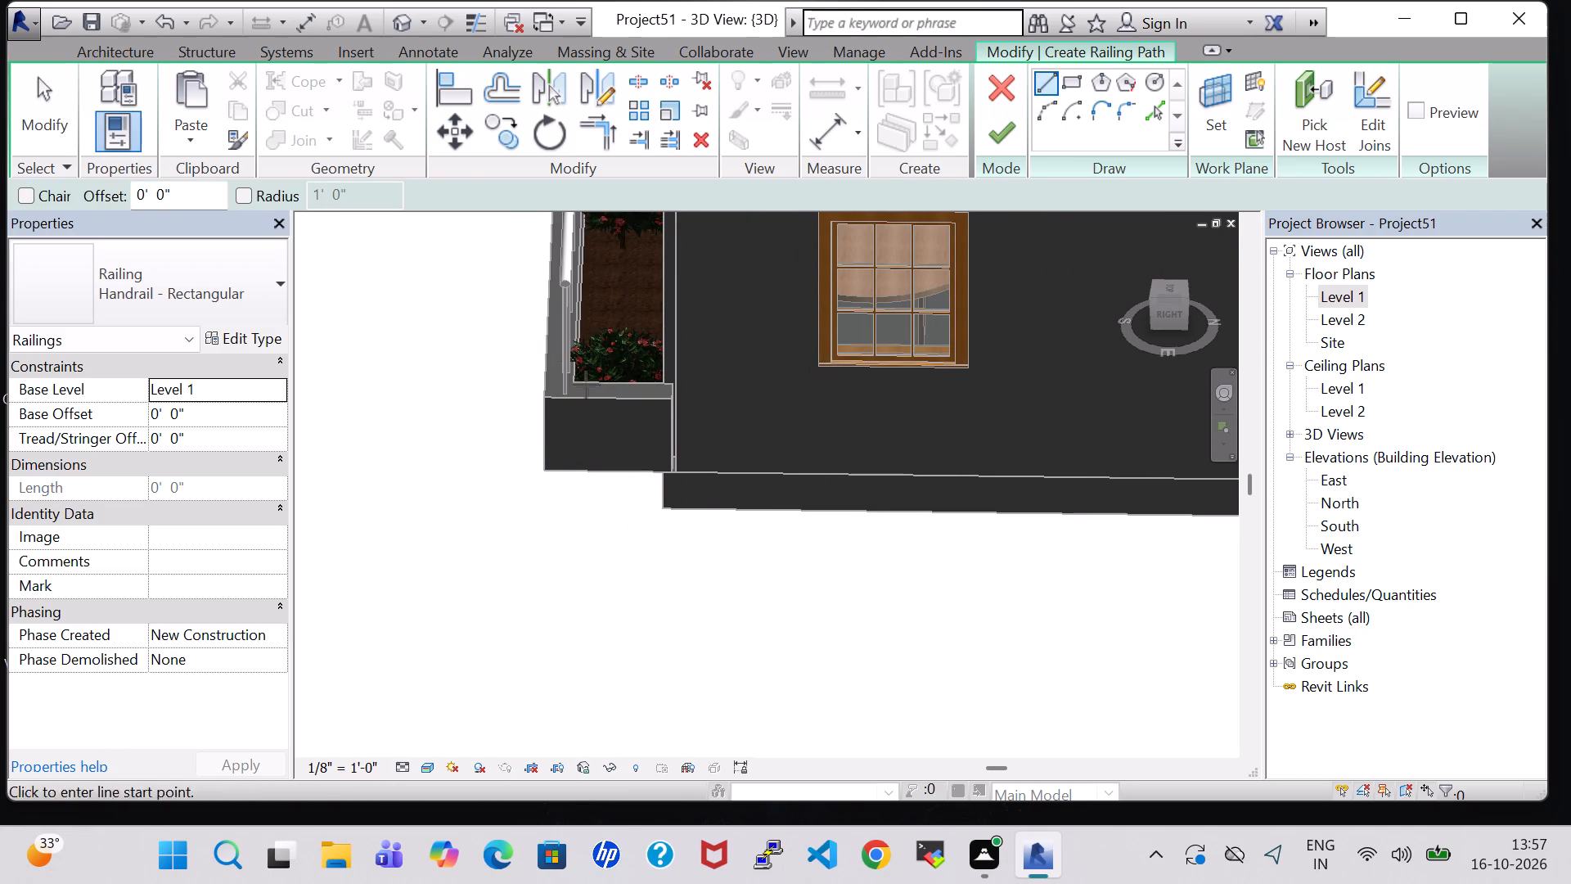
pyautogui.click(545, 398)
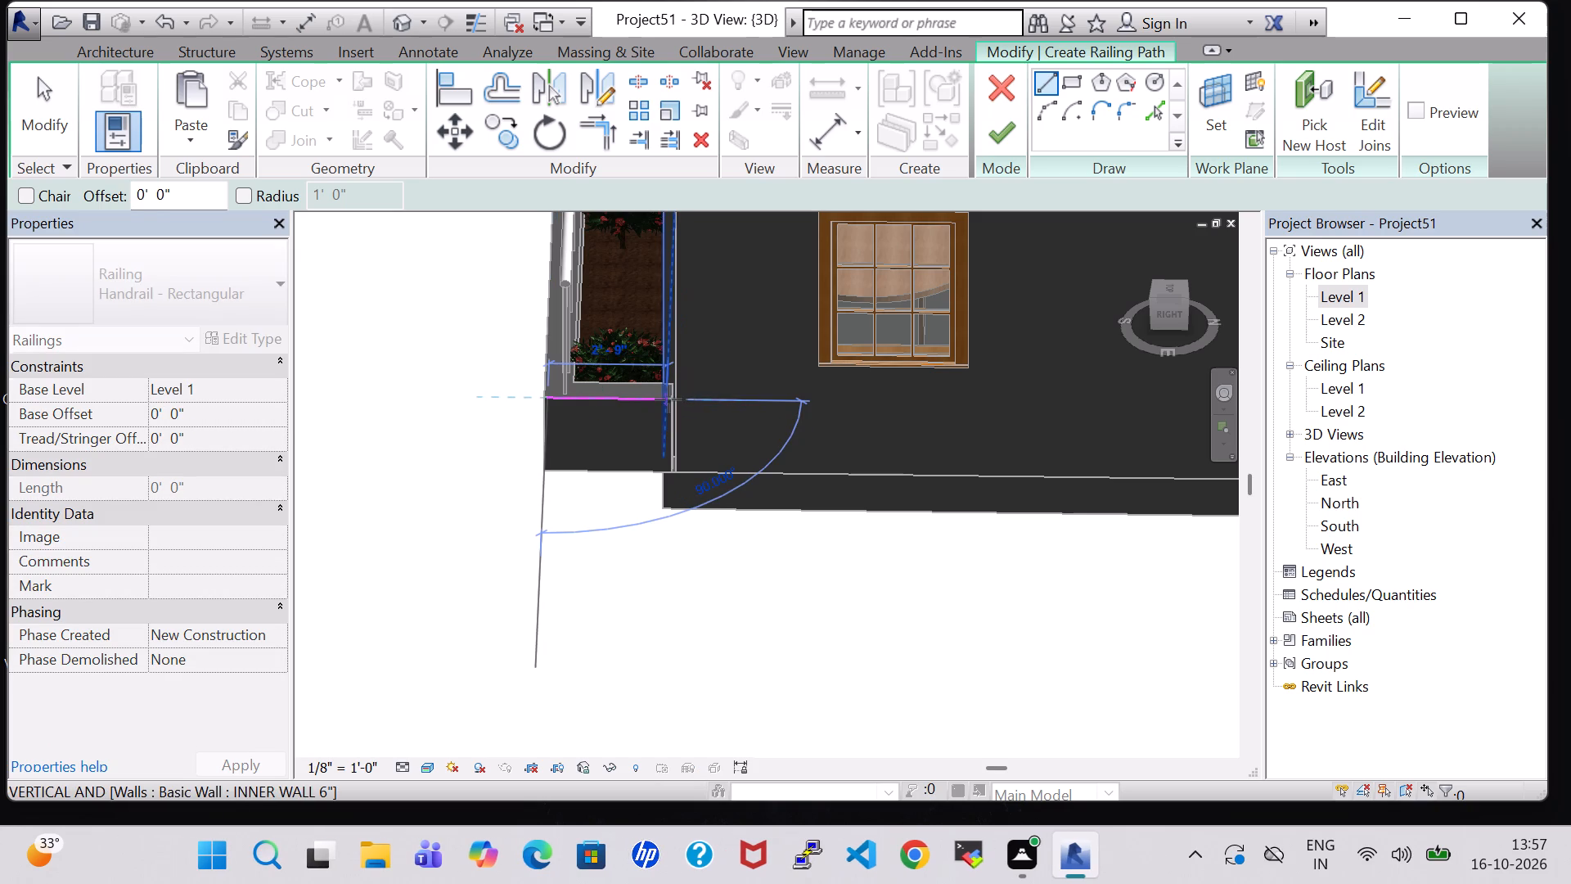
pyautogui.click(673, 399)
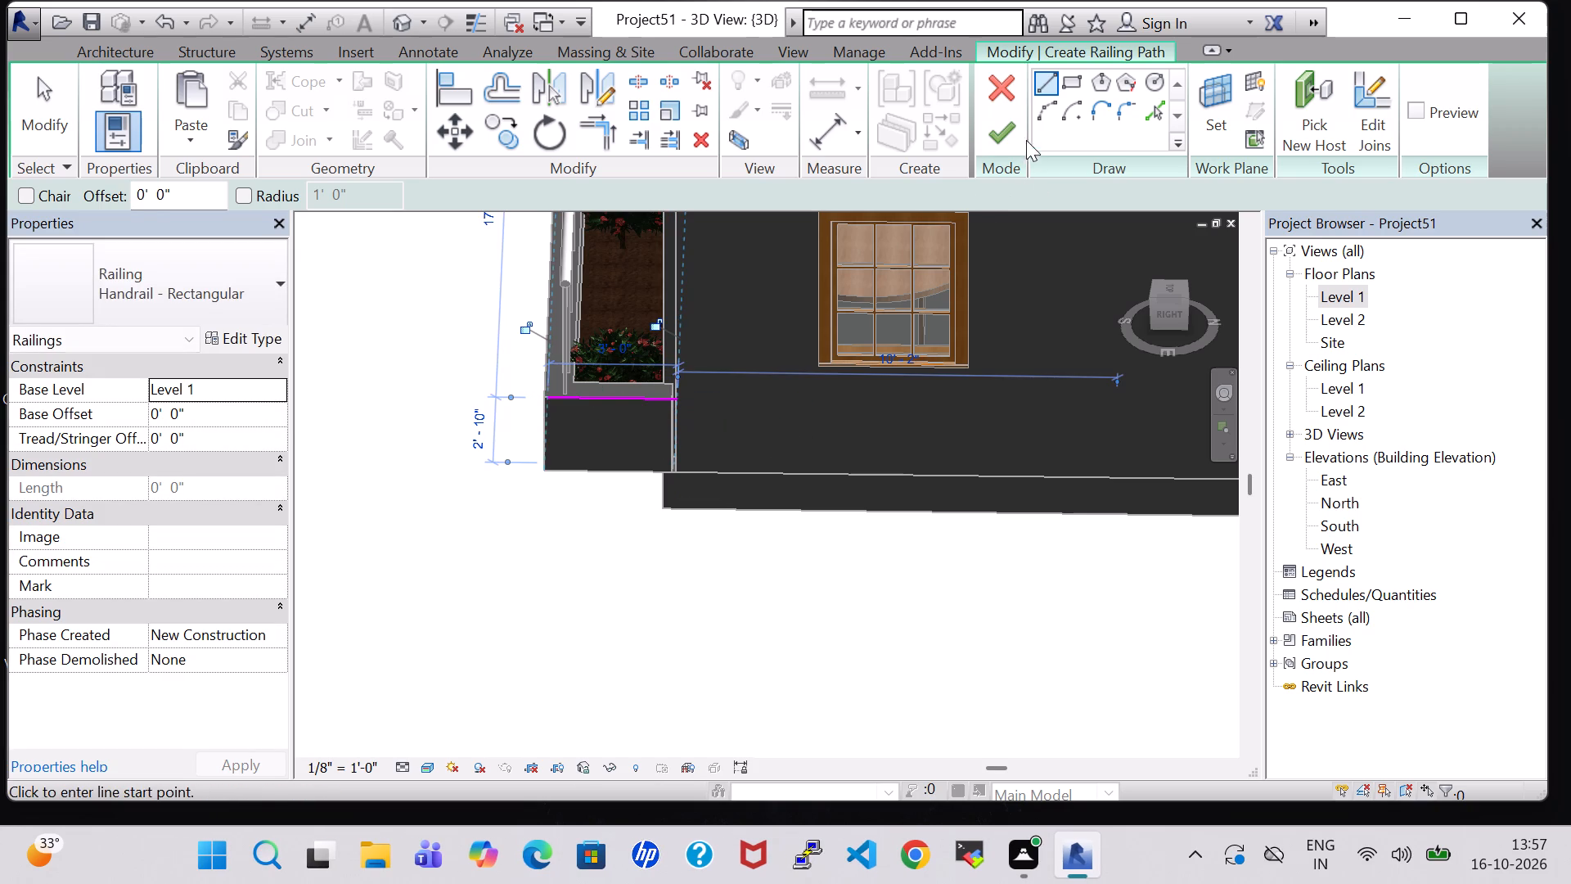
pyautogui.click(1000, 134)
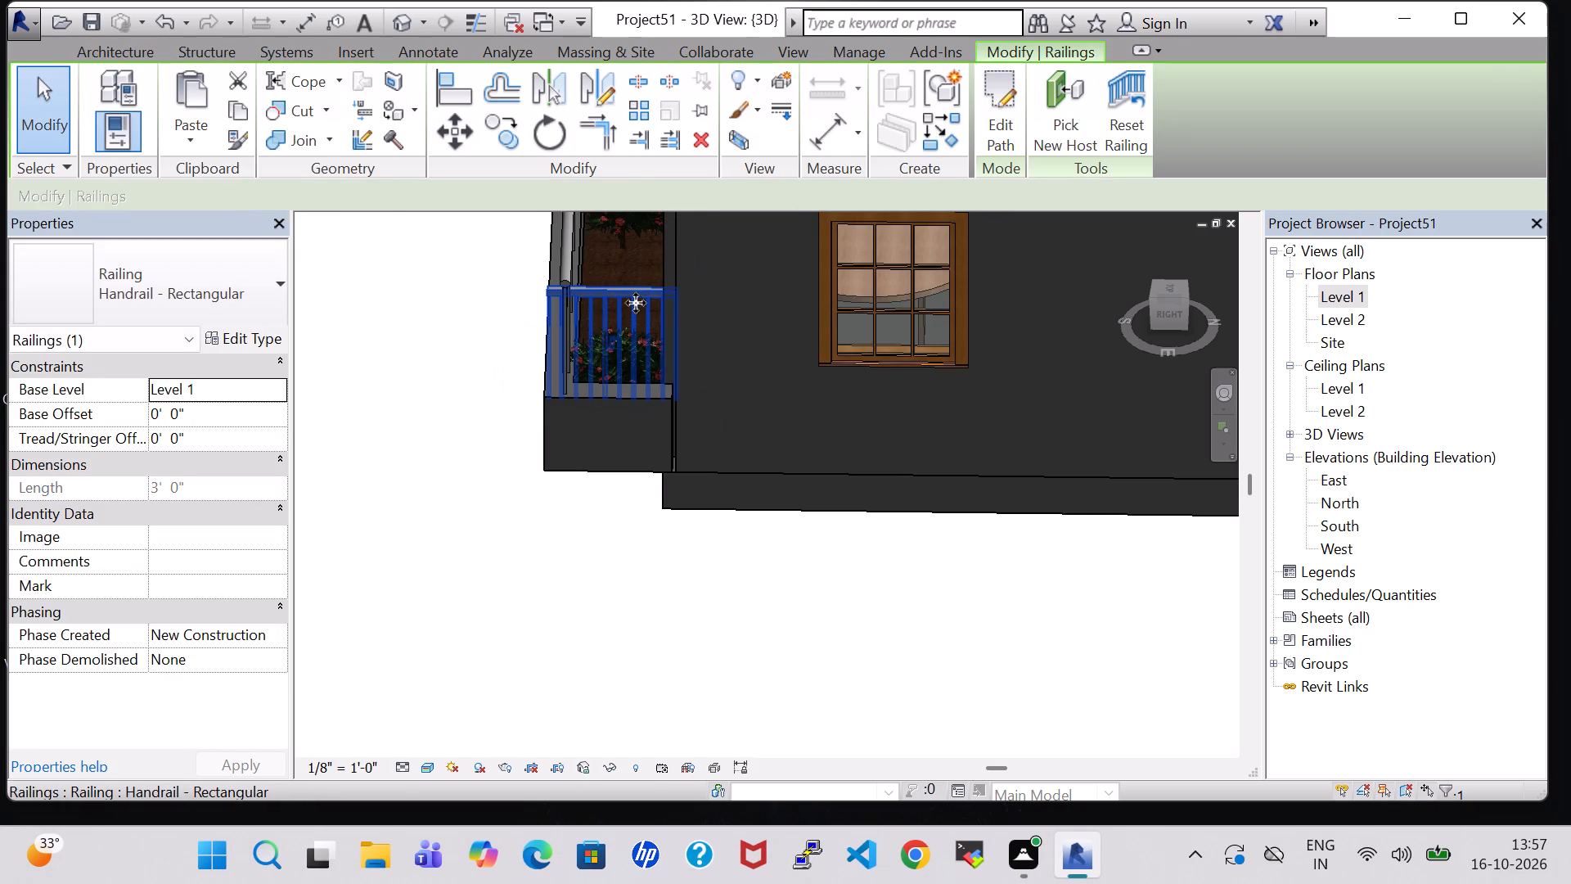
# Change the planter's short east end railing to the Glass Panel - Bottom Fill type.
pyautogui.click(636, 303)
pyautogui.click(226, 292)
pyautogui.click(218, 399)
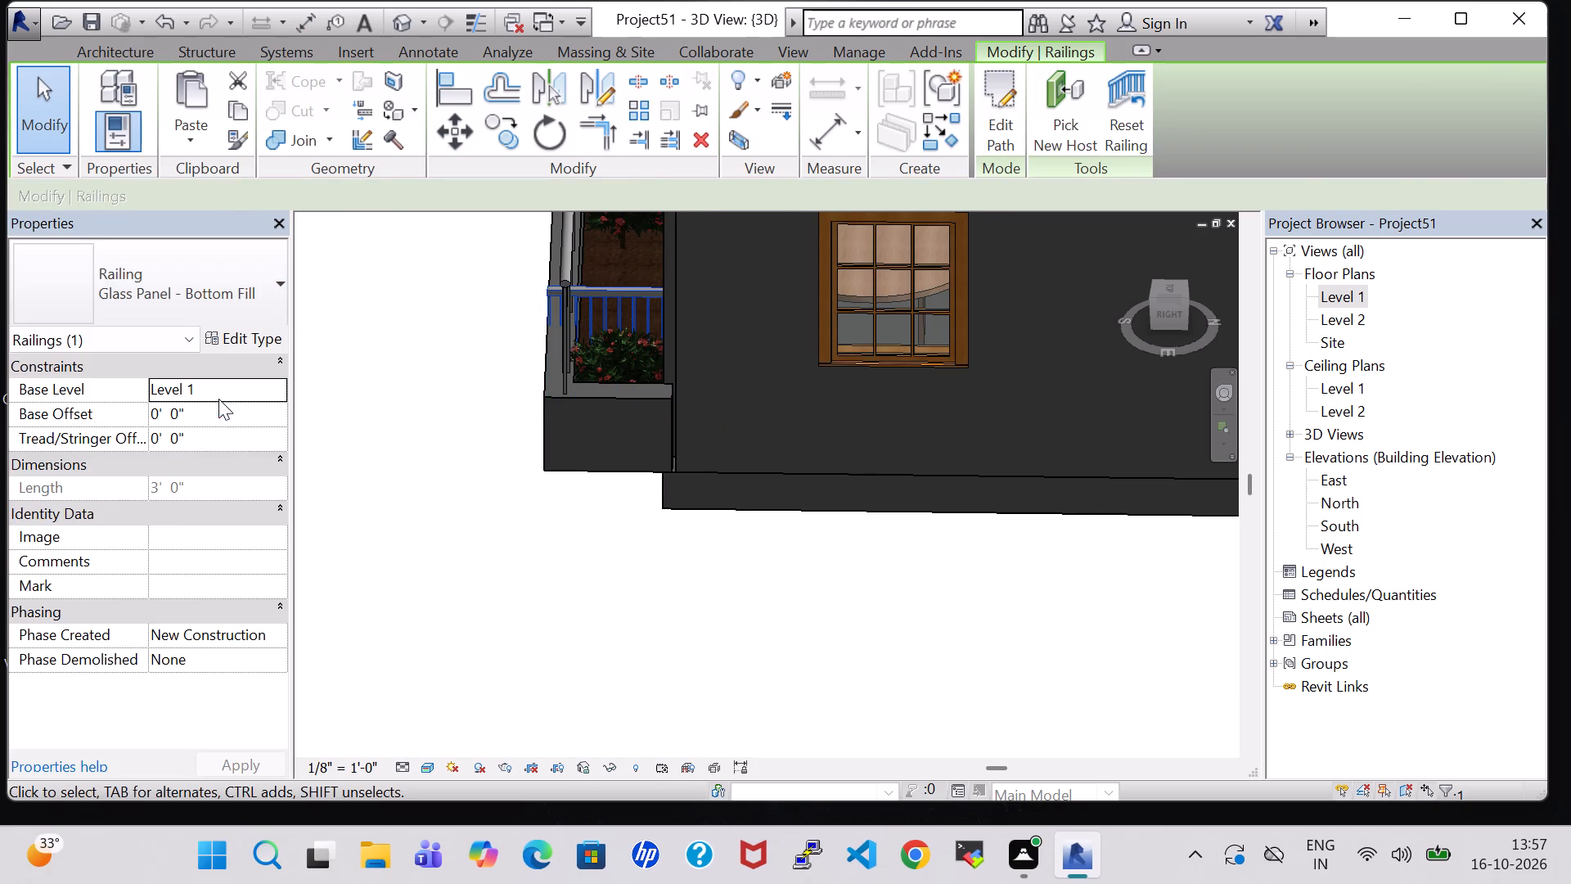
pyautogui.click(451, 574)
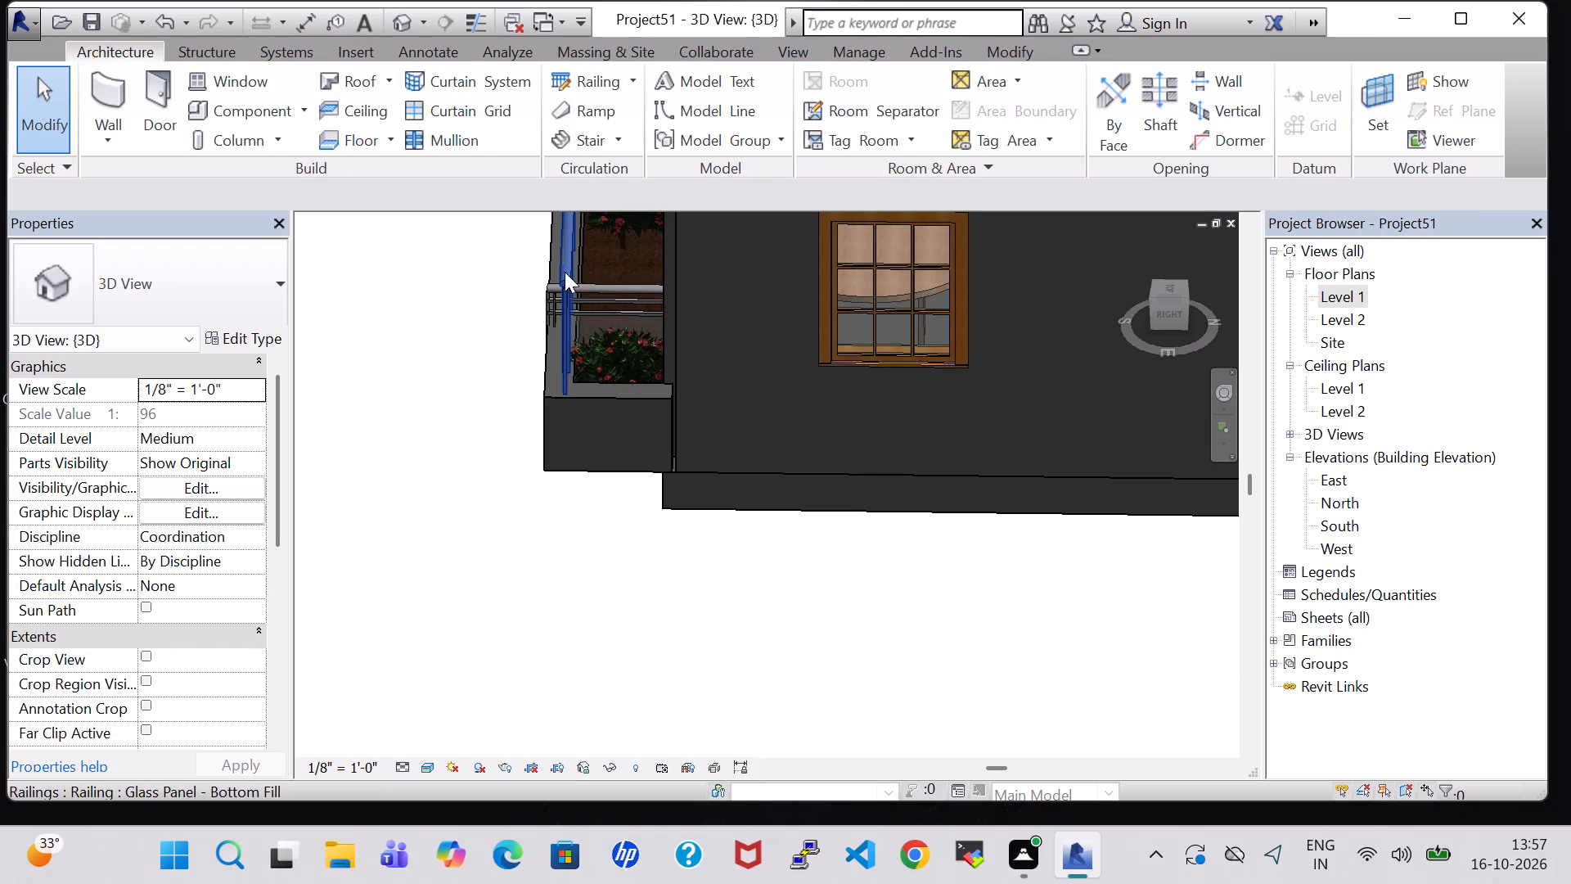
# Nudge the planter's long front glass panel railing outward, toward the outer edge of the front planter wall.
pyautogui.click(565, 272)
pyautogui.press('Left')
pyautogui.press('Left')
pyautogui.press('Left')
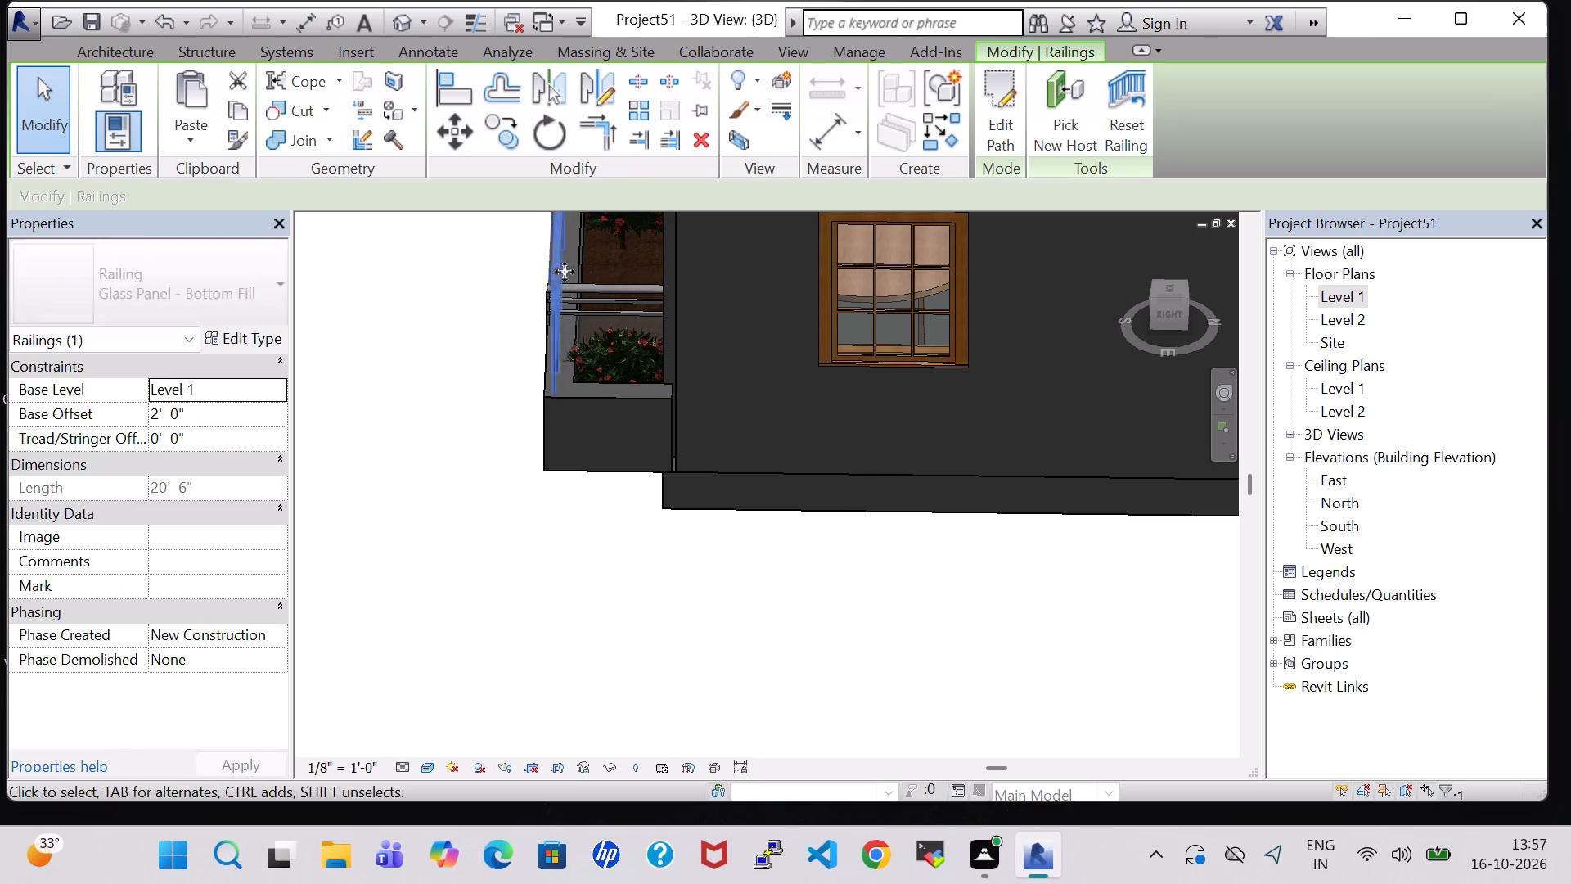
pyautogui.press('Left')
pyautogui.press('Left')
pyautogui.click(439, 485)
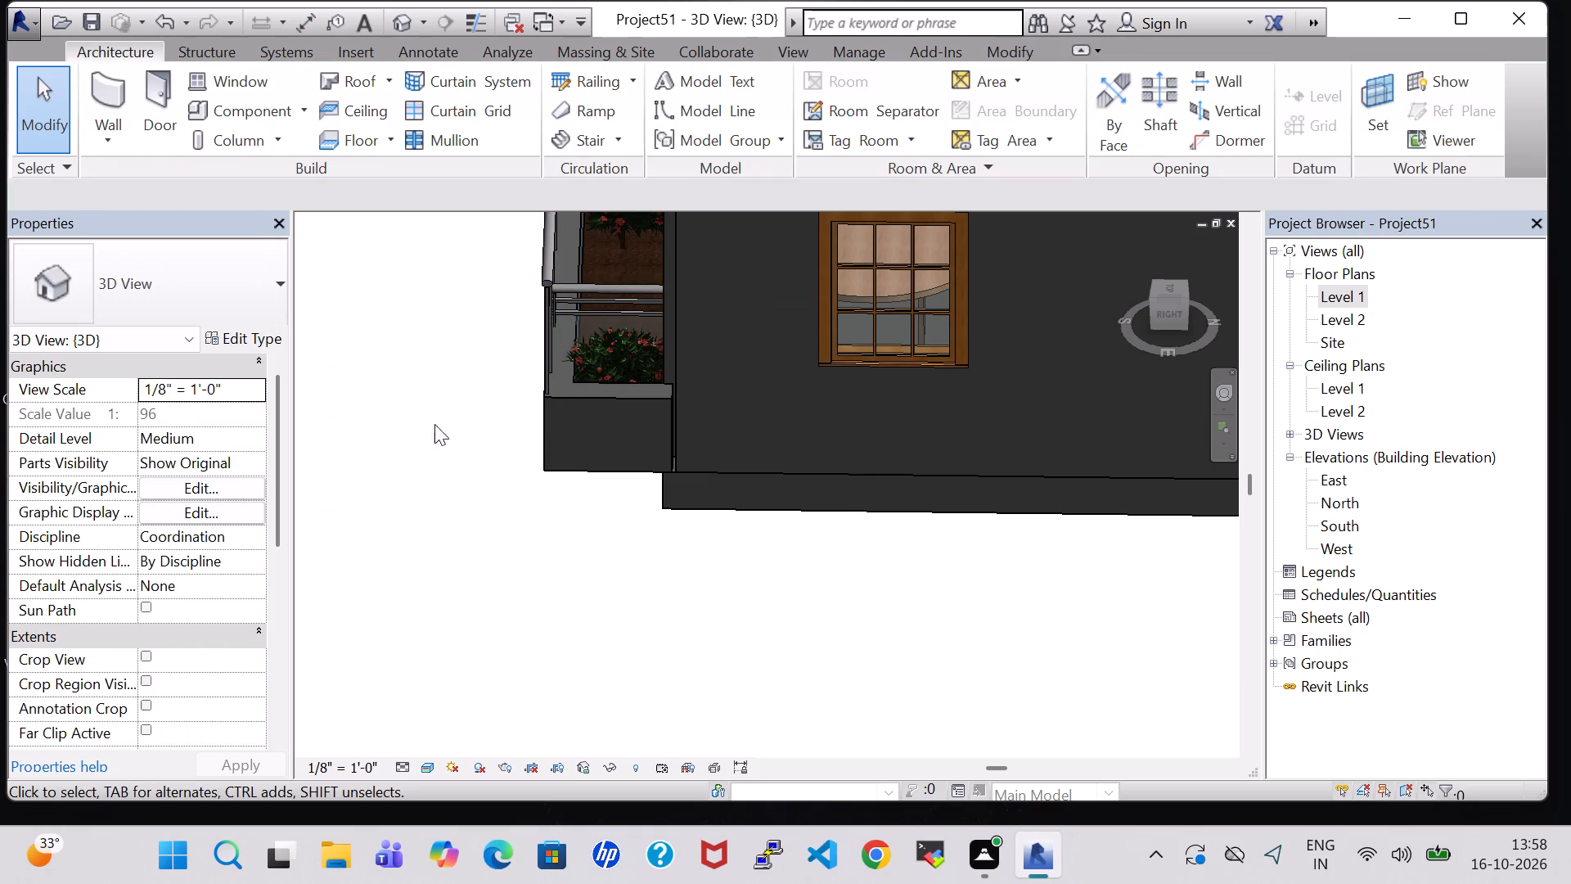
# Set the base offset of the planter's short east end railing from Level 1 to 2' 0".
pyautogui.keyDown('shift'); pyautogui.moveTo(442, 244); pyautogui.dragTo(556, 318, button='middle'); pyautogui.keyUp('shift')
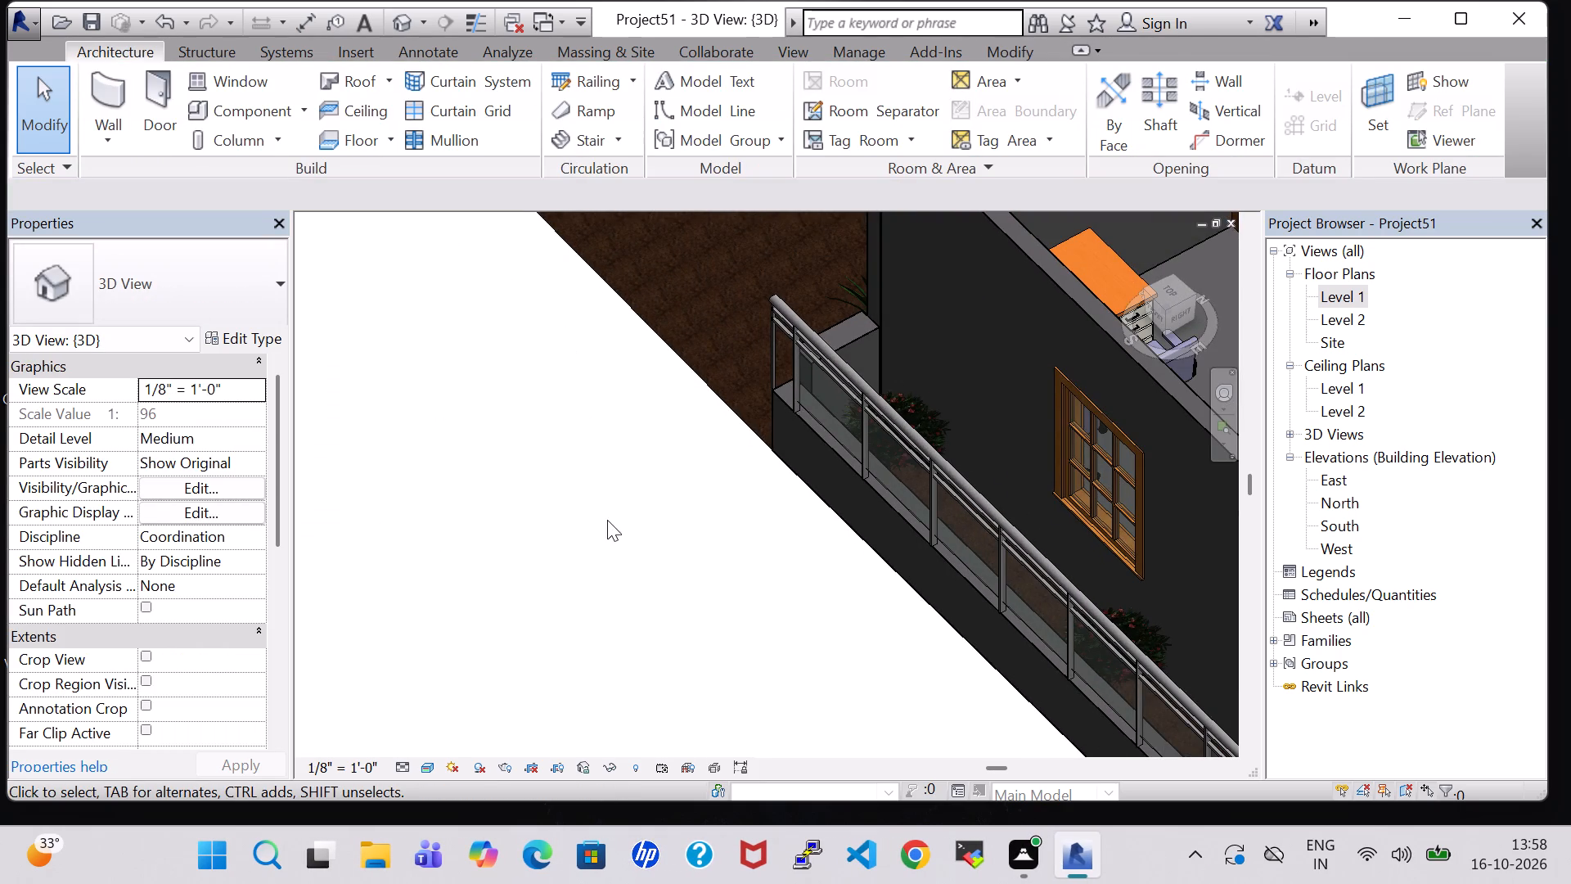
pyautogui.keyDown('shift'); pyautogui.moveTo(646, 645); pyautogui.dragTo(587, 432, button='middle'); pyautogui.keyUp('shift')
pyautogui.moveTo(646, 411); pyautogui.dragTo(799, 519, button='middle')
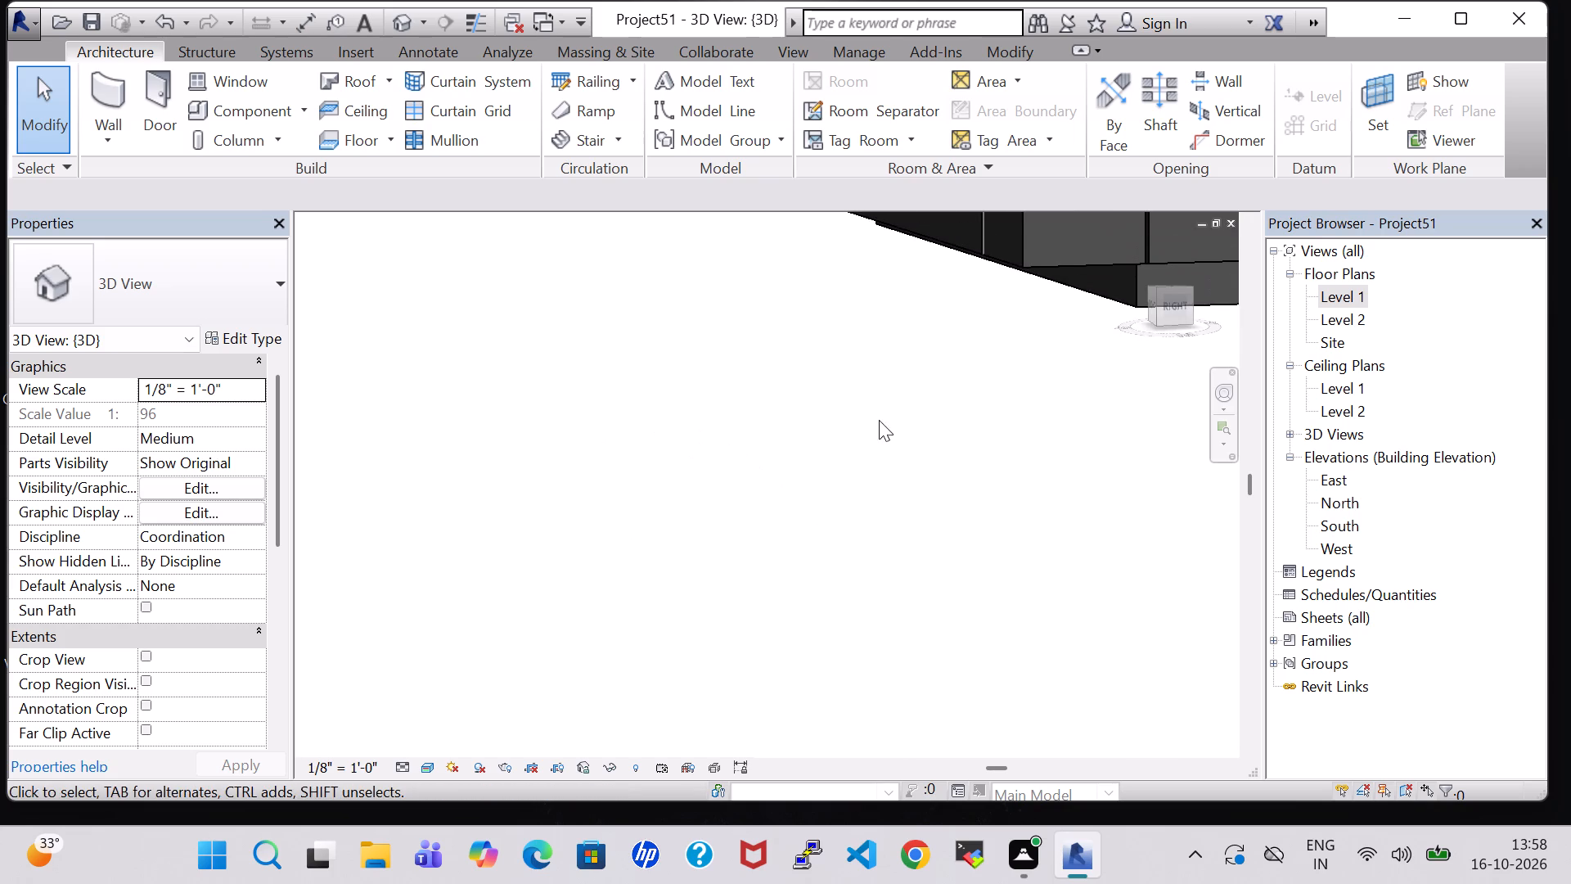
pyautogui.moveTo(879, 420); pyautogui.dragTo(977, 522, button='middle')
pyautogui.keyDown('shift'); pyautogui.scroll(1, 881, 420); pyautogui.keyUp('shift')
pyautogui.moveTo(1002, 523); pyautogui.dragTo(487, 453, button='middle')
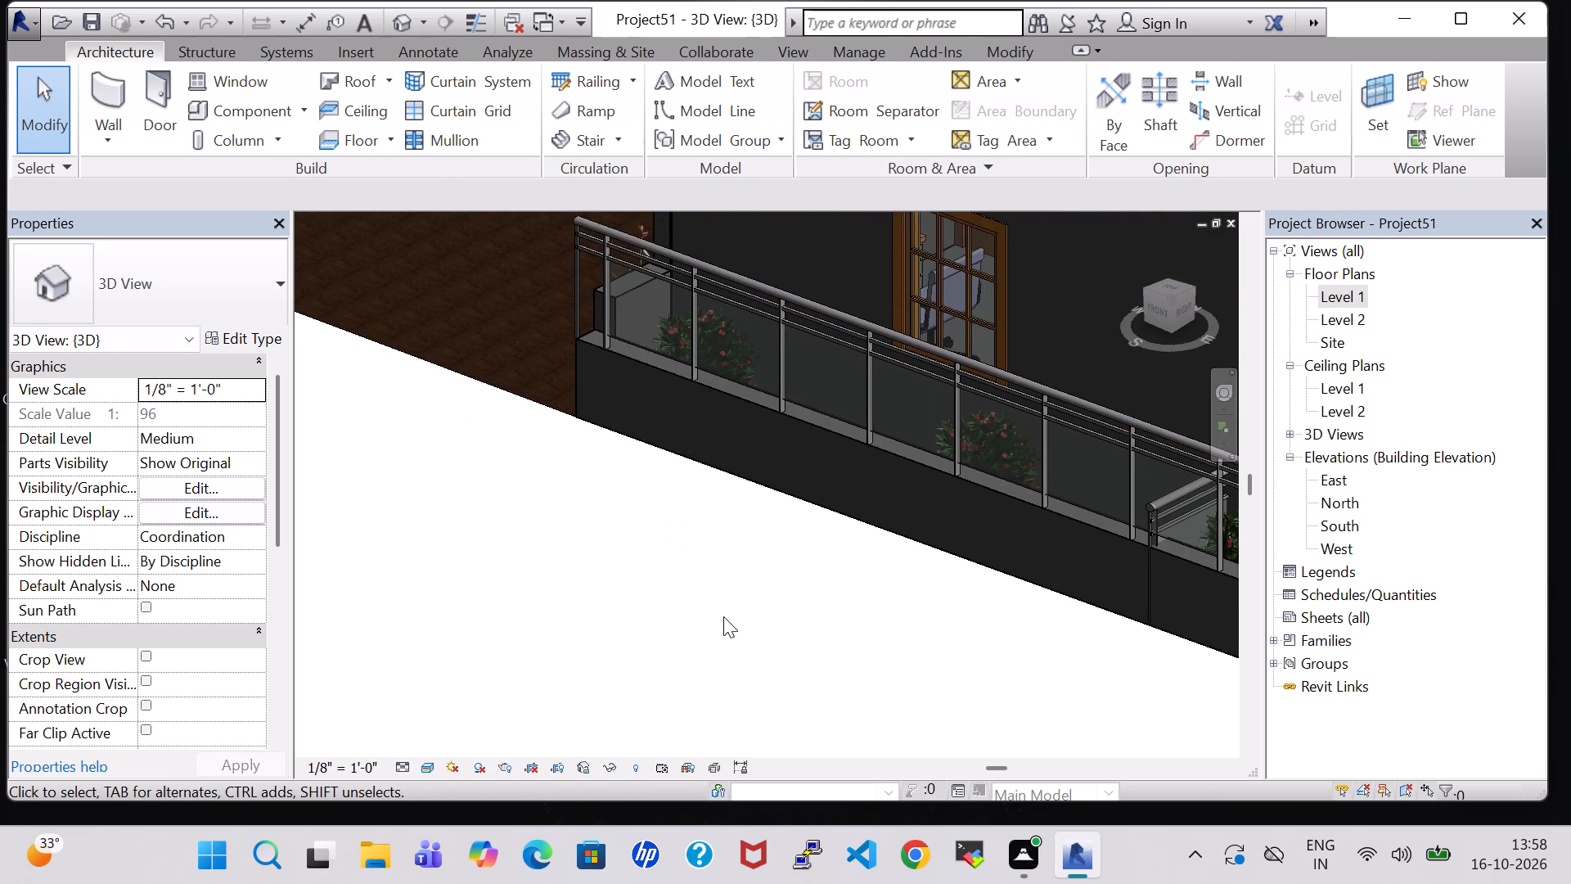
pyautogui.moveTo(723, 616); pyautogui.dragTo(474, 500, button='middle')
pyautogui.moveTo(1026, 574); pyautogui.dragTo(934, 574, button='middle')
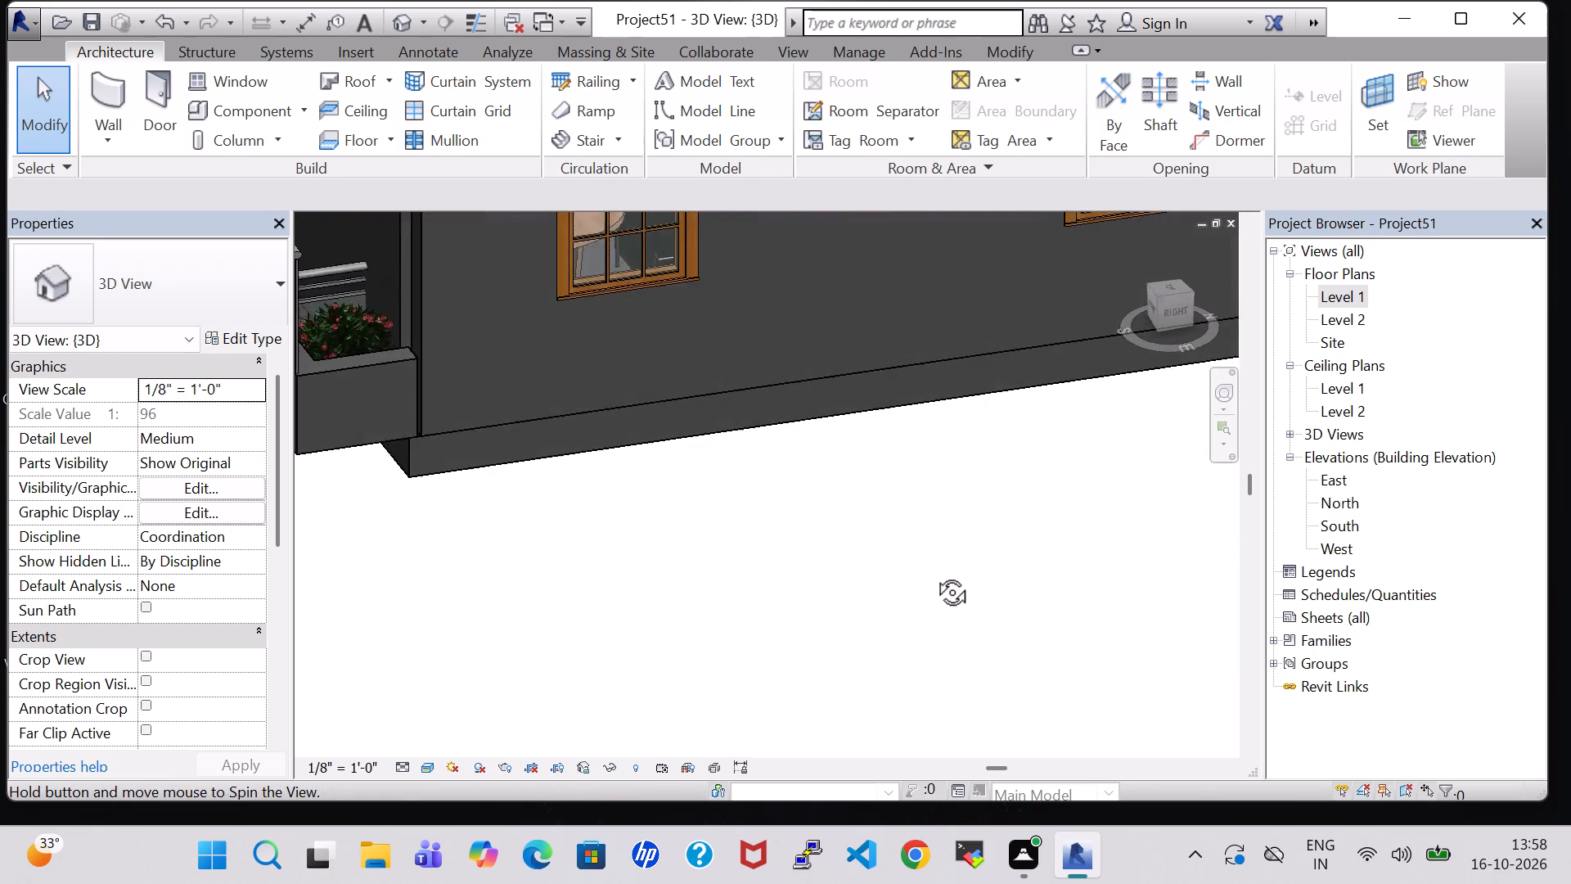
pyautogui.moveTo(934, 574); pyautogui.dragTo(921, 575, button='middle')
pyautogui.scroll(1, 910, 570)
pyautogui.moveTo(910, 570); pyautogui.dragTo(776, 572, button='middle')
pyautogui.moveTo(618, 478); pyautogui.dragTo(919, 571, button='middle')
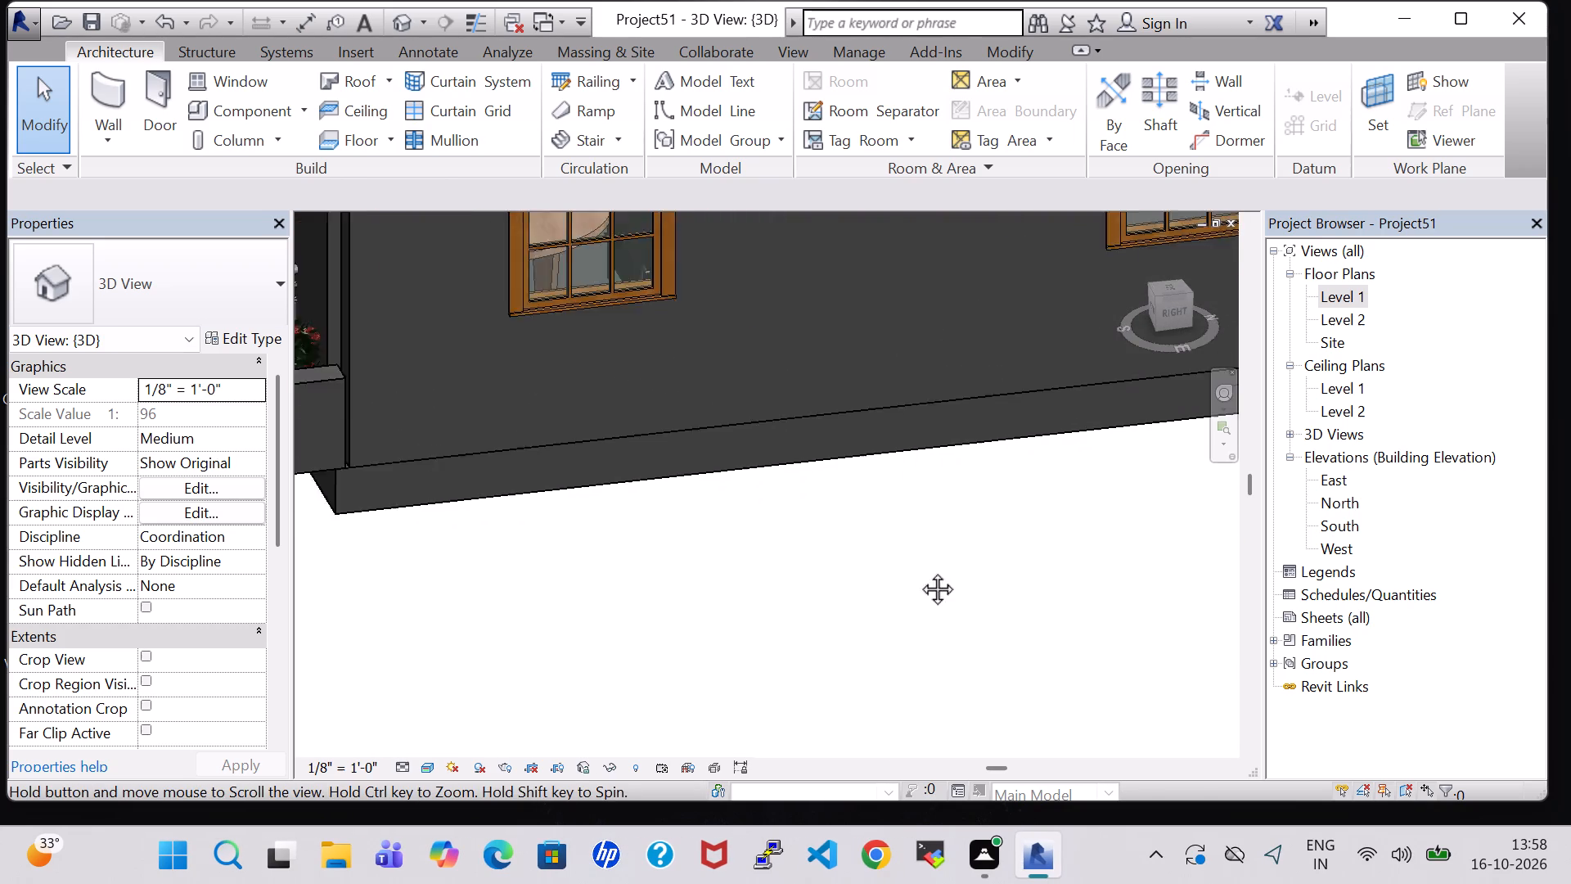
pyautogui.moveTo(919, 571); pyautogui.dragTo(1186, 644, button='middle')
pyautogui.click(582, 377)
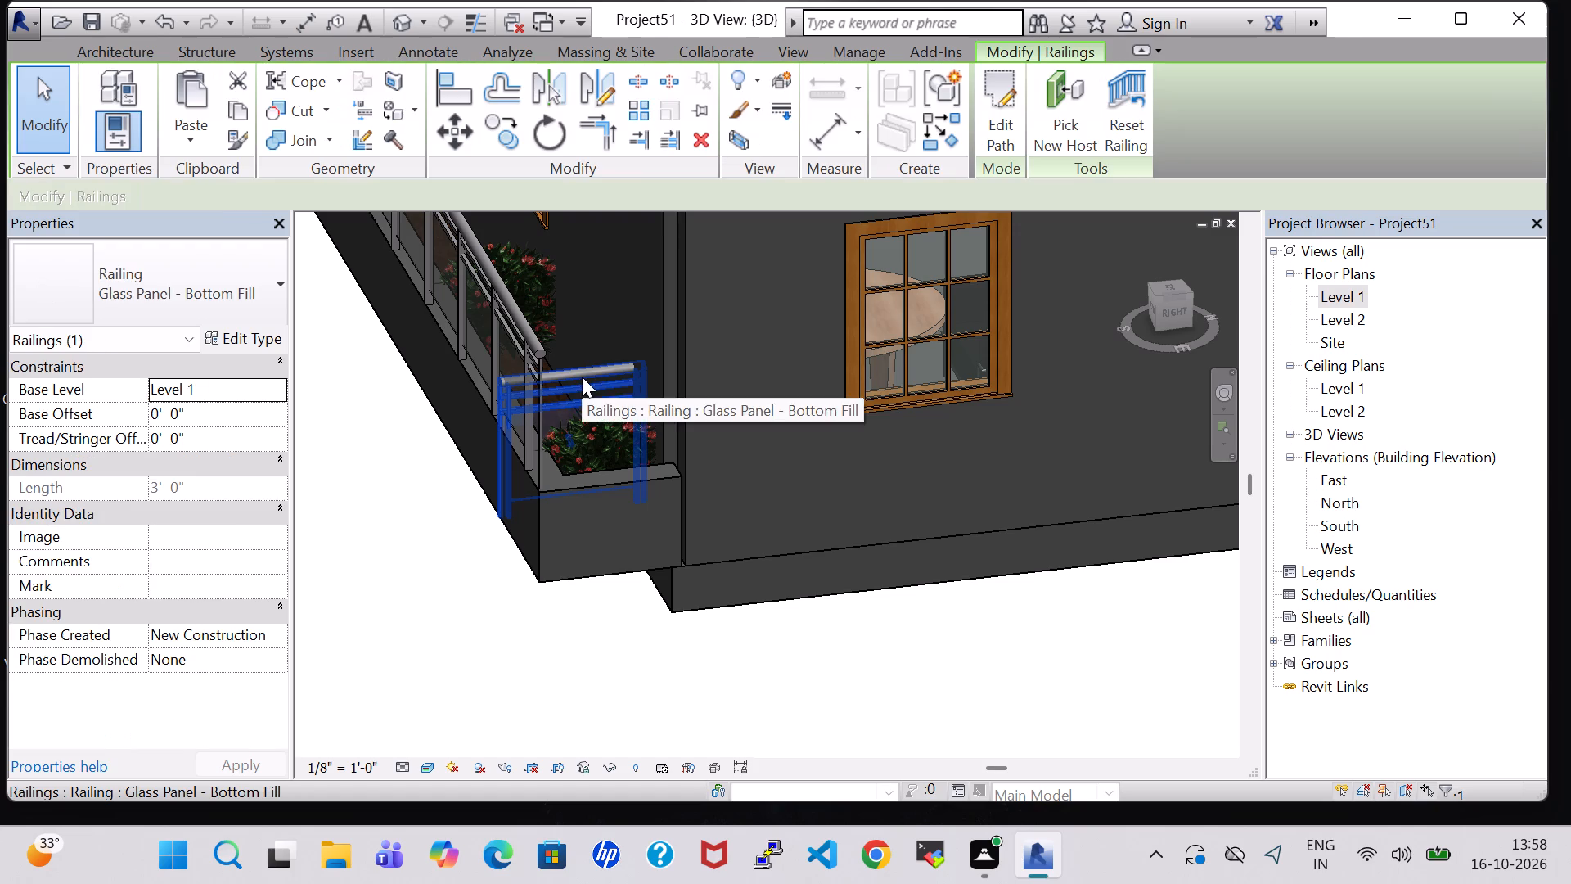
pyautogui.click(159, 416)
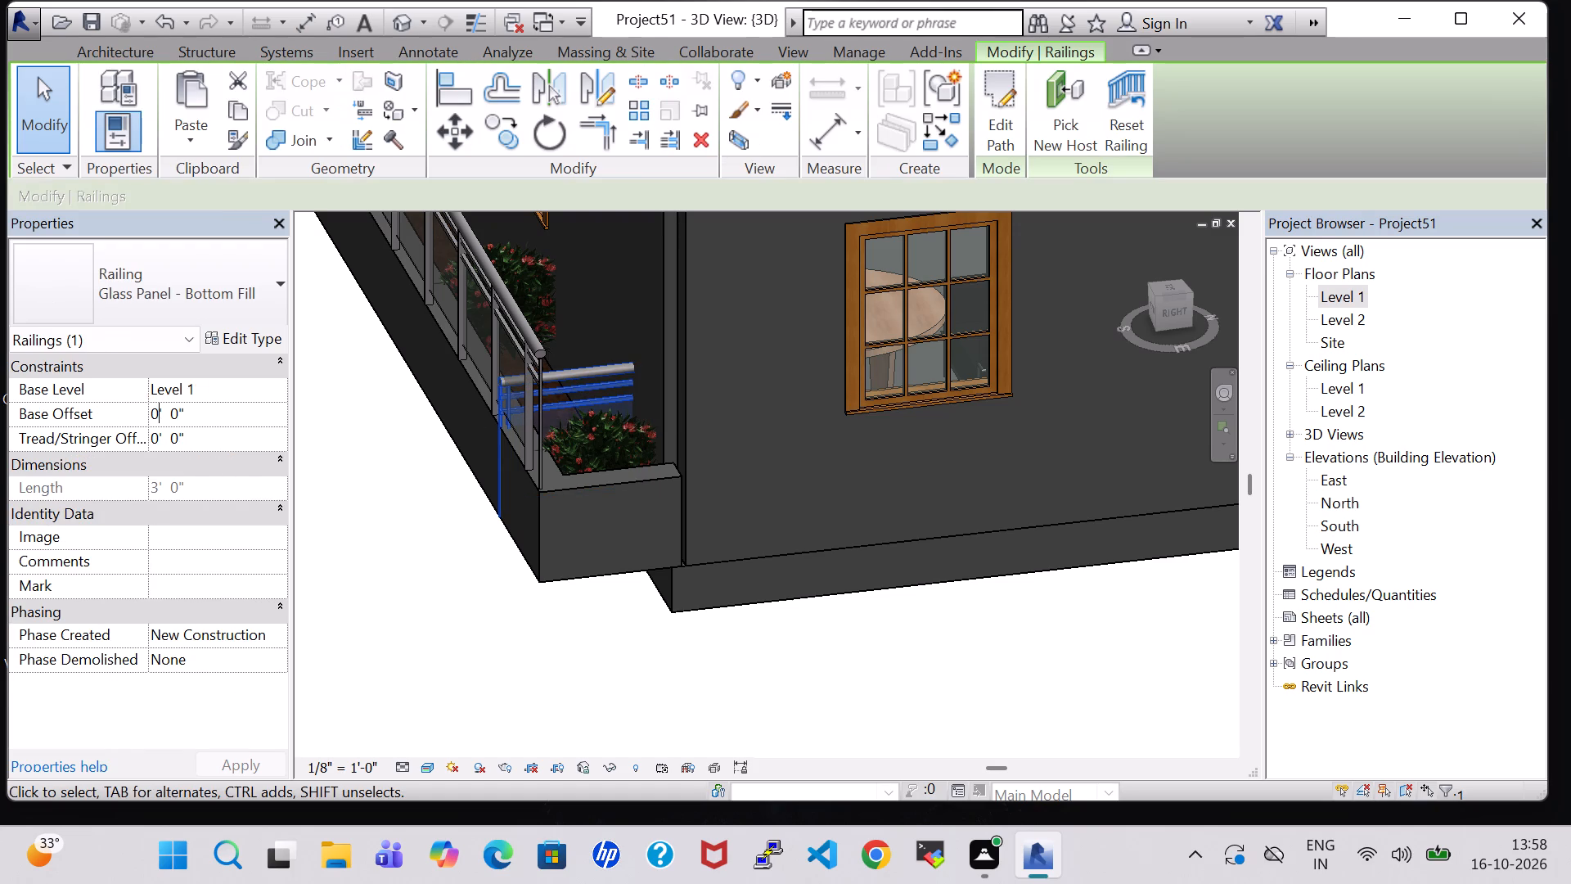
pyautogui.press('BackSpace')
pyautogui.press('2')
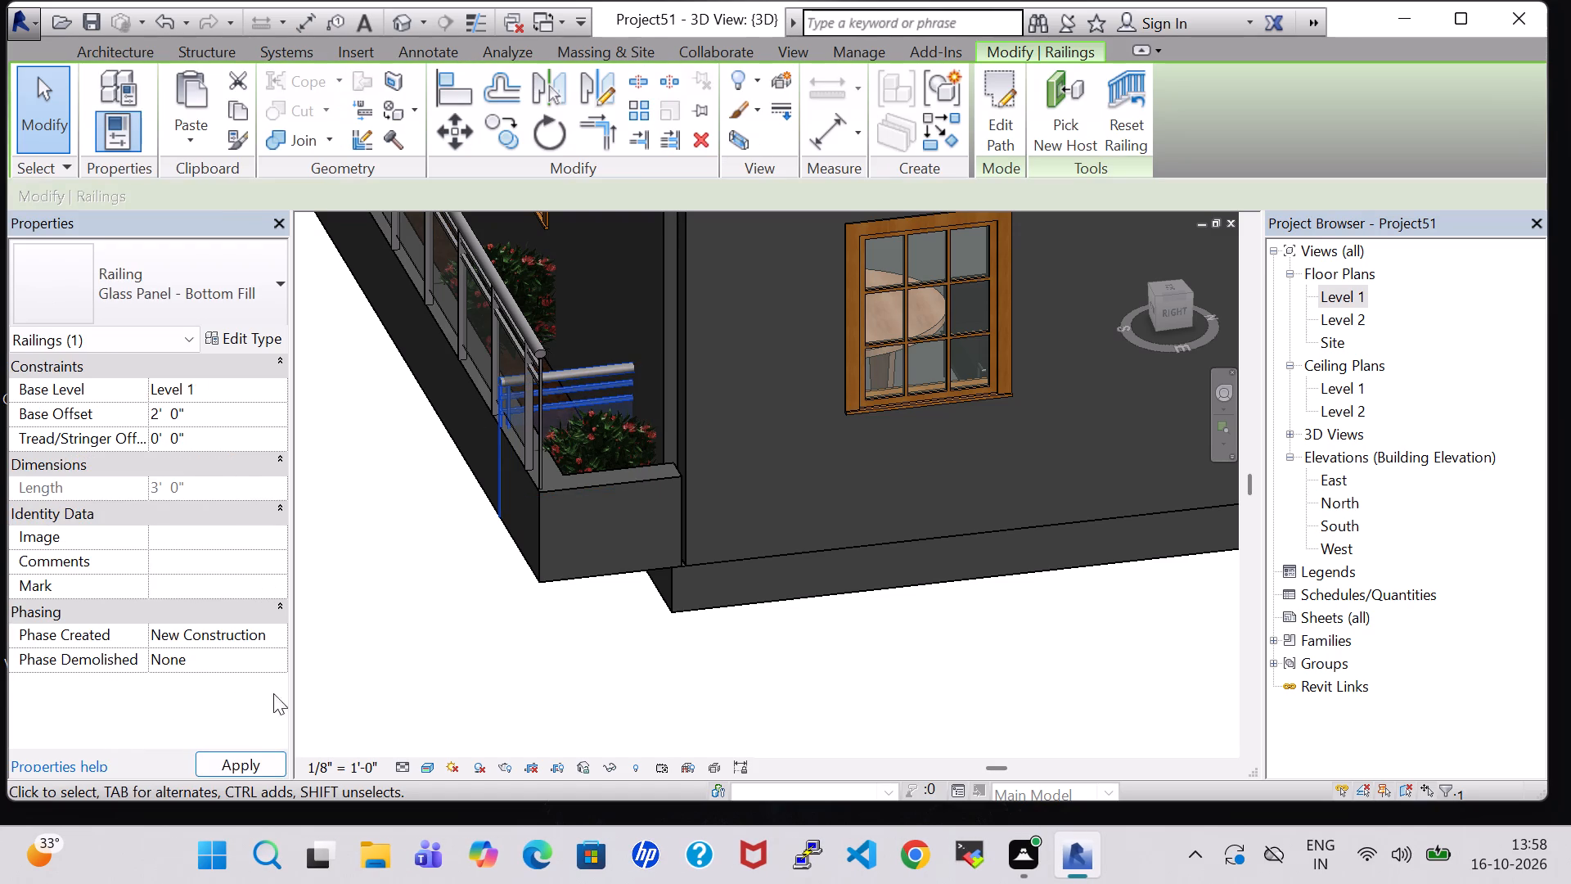
pyautogui.click(263, 763)
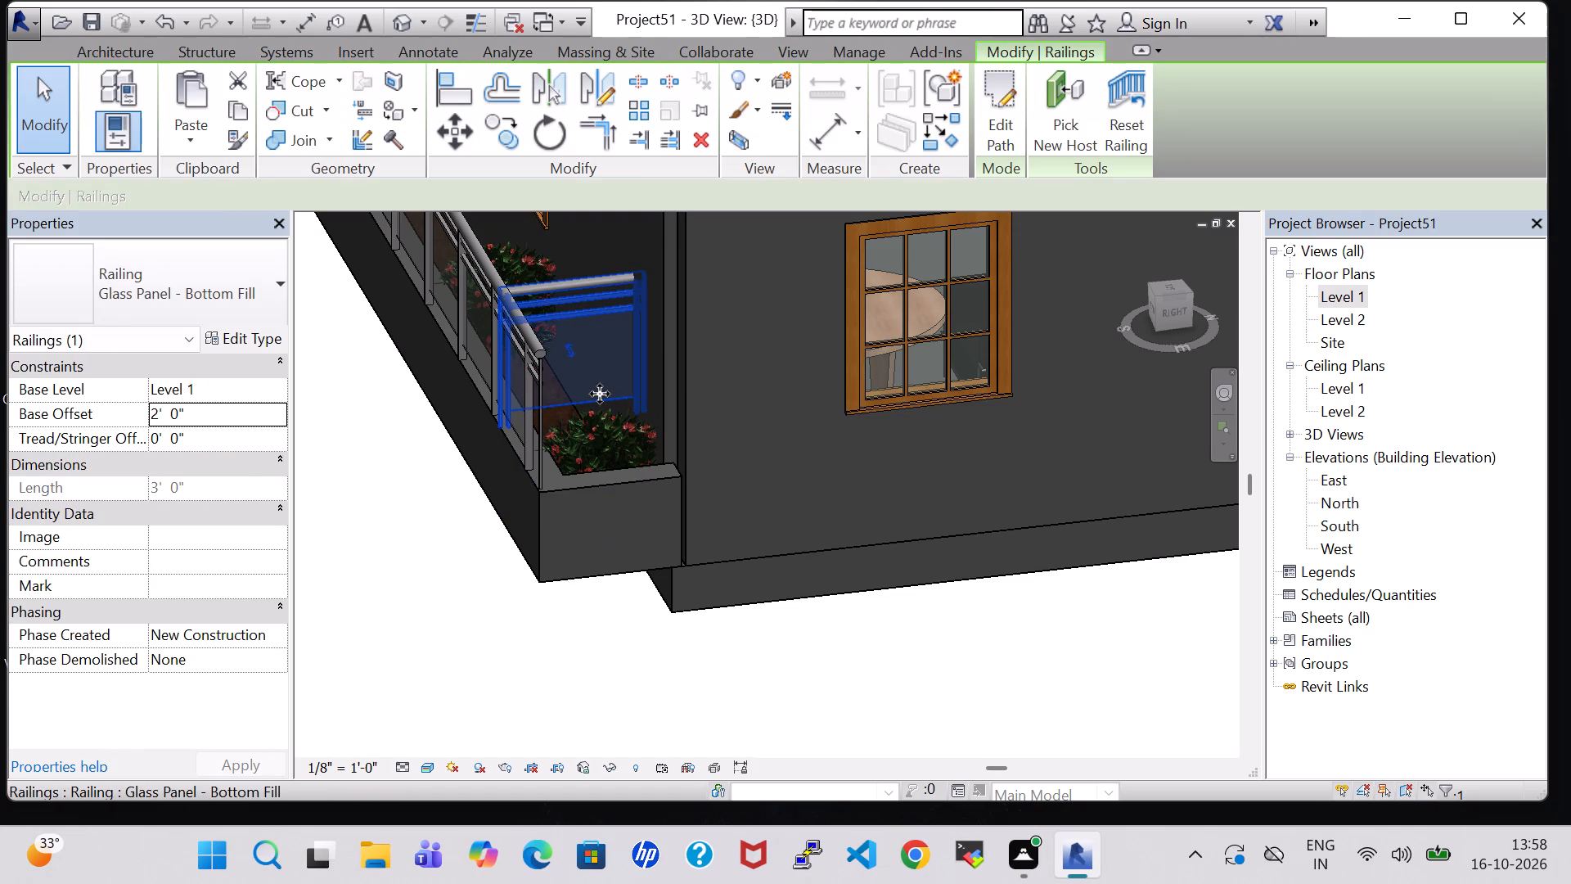
# Nudge the short east end glass panel railing outward onto the planter's end wall, meeting the end of the front railing.
pyautogui.press('Down')
pyautogui.press('Down')
pyautogui.press('Down')
pyautogui.press('Down')
pyautogui.press('Down')
pyautogui.press('Down')
pyautogui.press('Down')
pyautogui.press('Down')
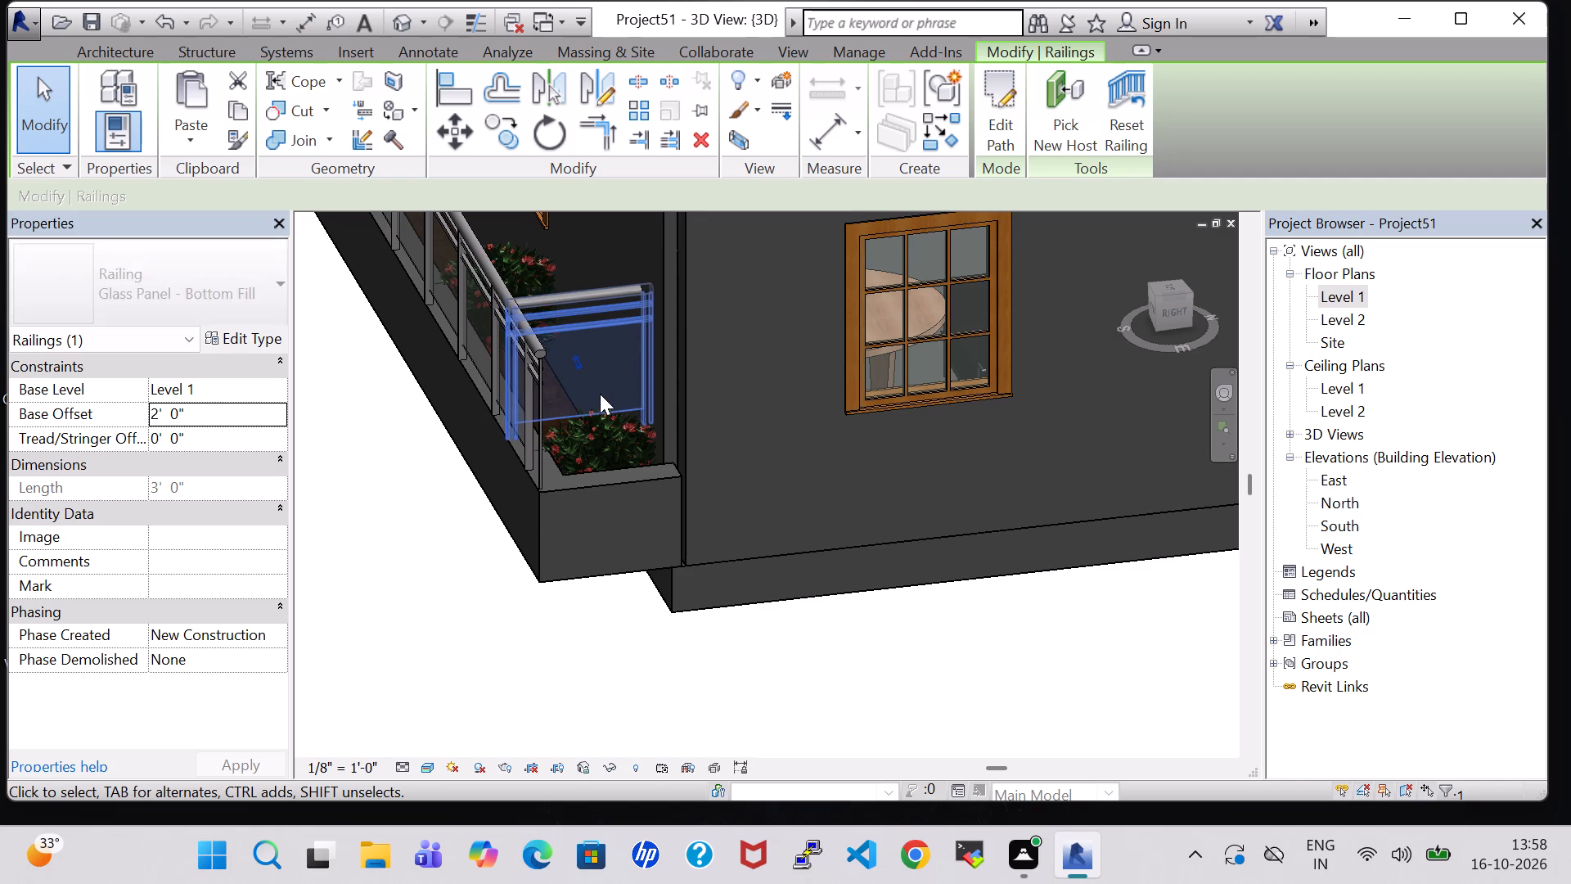
pyautogui.press('Down')
pyautogui.press('Down')
pyautogui.press('Down')
pyautogui.press('Down')
pyautogui.press('Down')
pyautogui.press('Down')
pyautogui.press('Down')
pyautogui.press('Down')
pyautogui.press('Down')
pyautogui.press('Down')
pyautogui.press('Down')
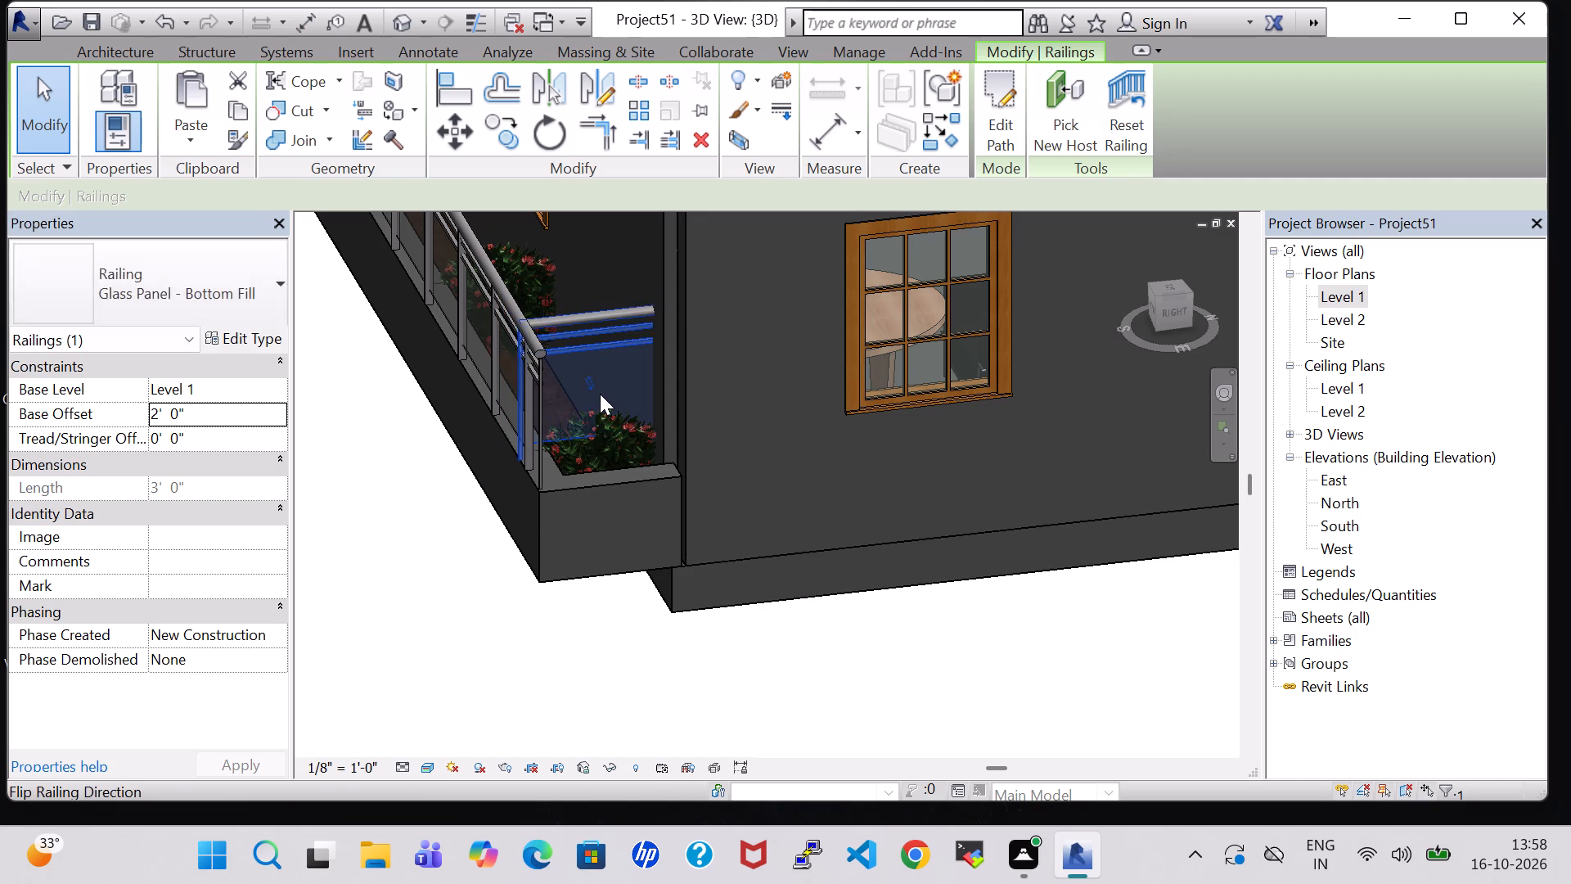
pyautogui.press('Down')
pyautogui.press('Down')
pyautogui.press('Down')
pyautogui.press('Down')
pyautogui.press('Down')
pyautogui.press('Down')
pyautogui.press('Down')
pyautogui.press('Down')
pyautogui.press('Down')
pyautogui.press('Down')
pyautogui.press('Down')
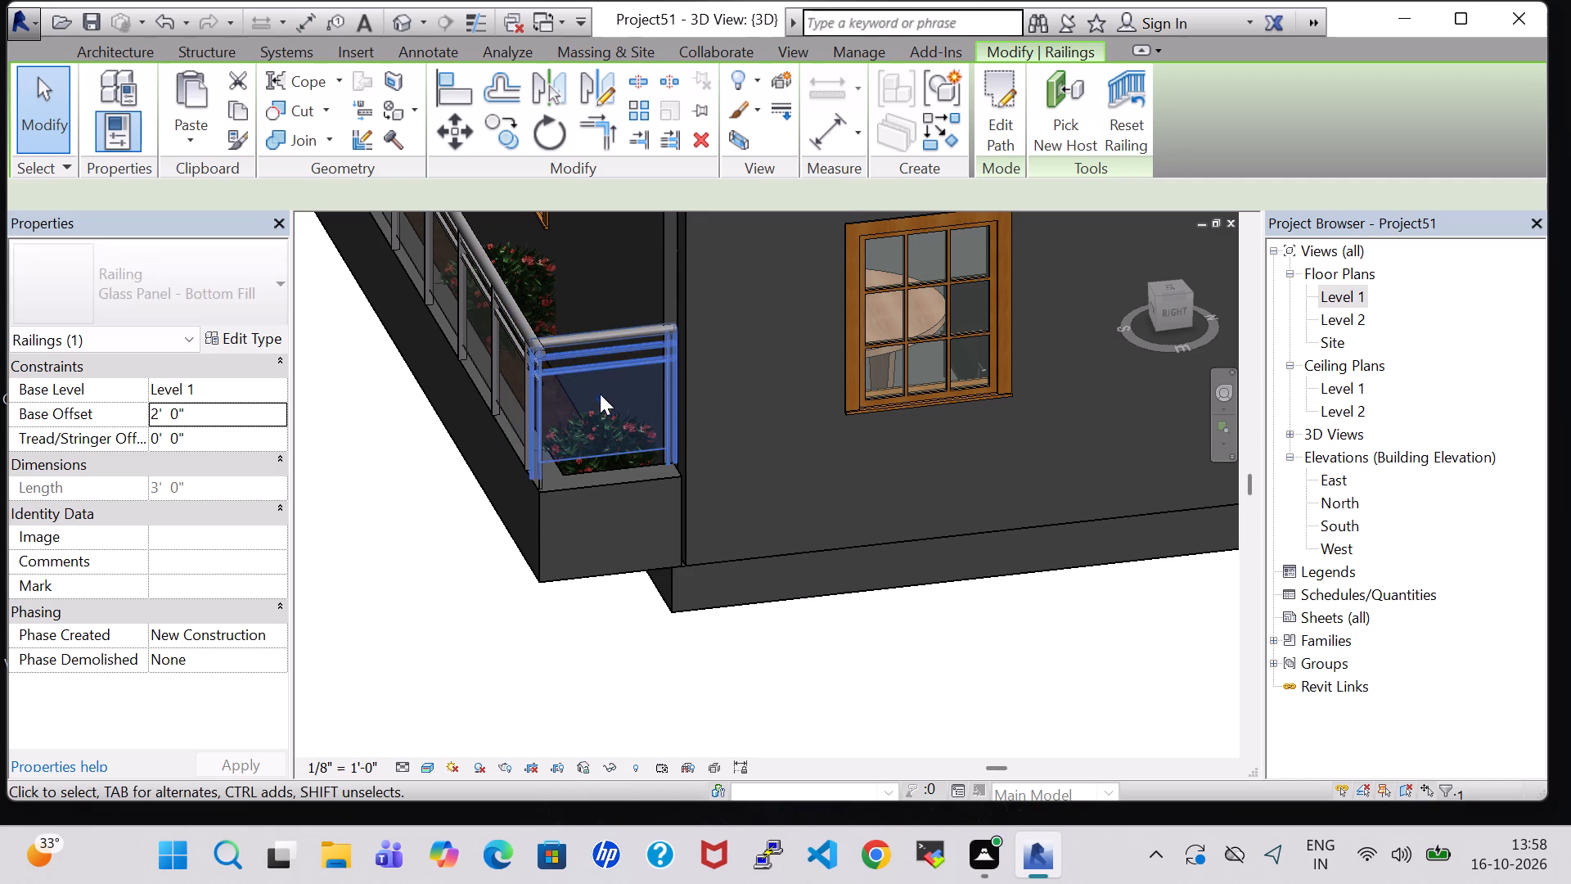
# Nudge the short east end glass panel railing outward to sit along the outer edge of the planter's end wall.
pyautogui.press('Down')
pyautogui.press('Down')
pyautogui.press('Down')
pyautogui.press('Down')
pyautogui.press('Down')
pyautogui.press('Down')
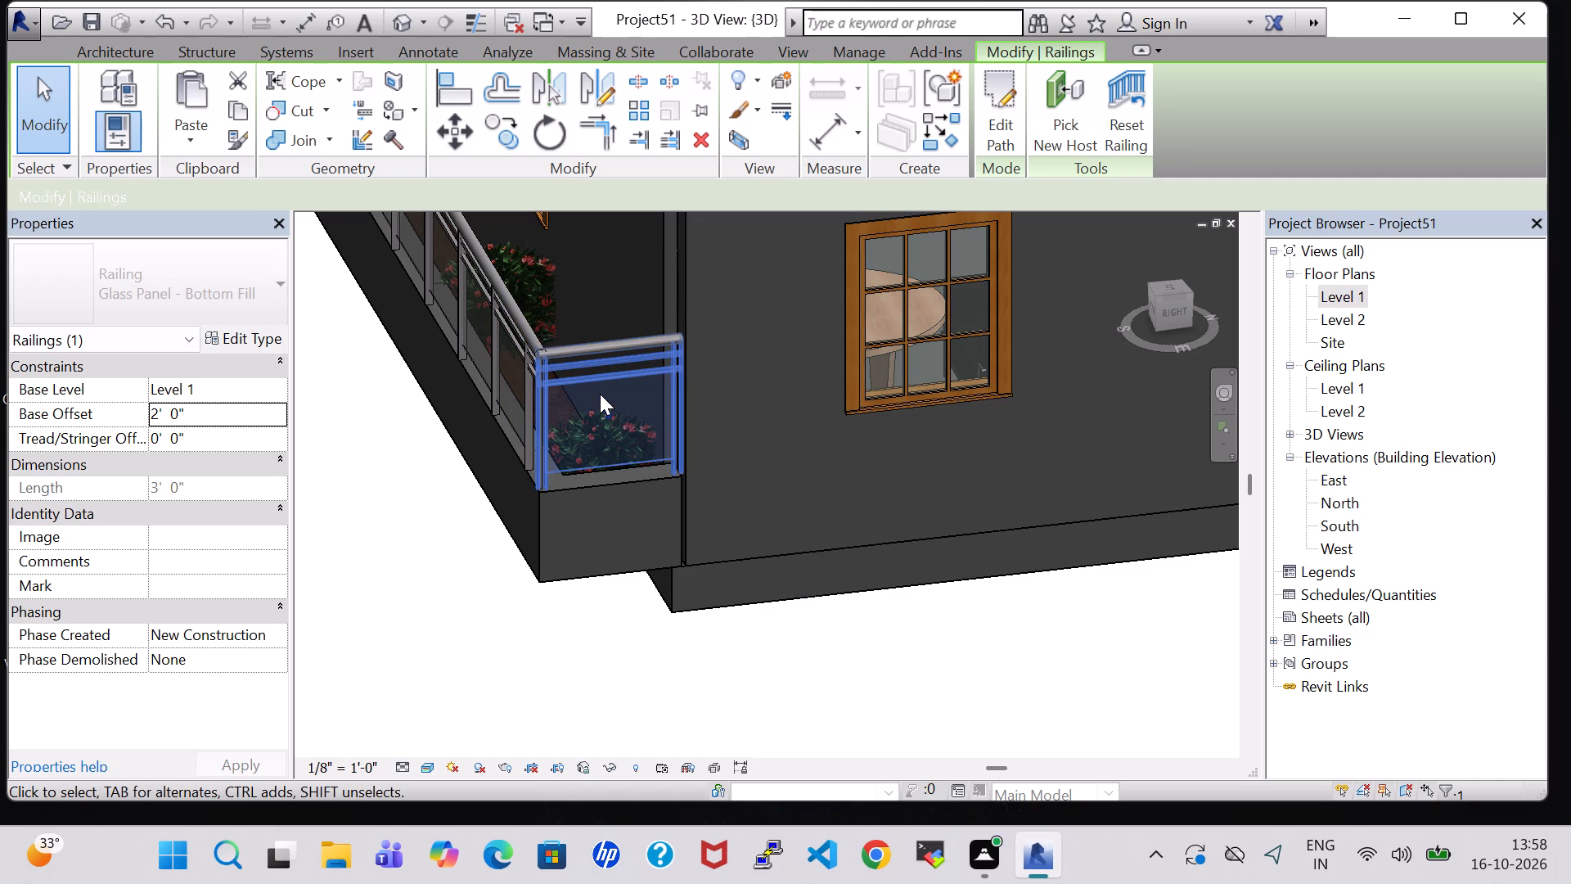
pyautogui.press('Down')
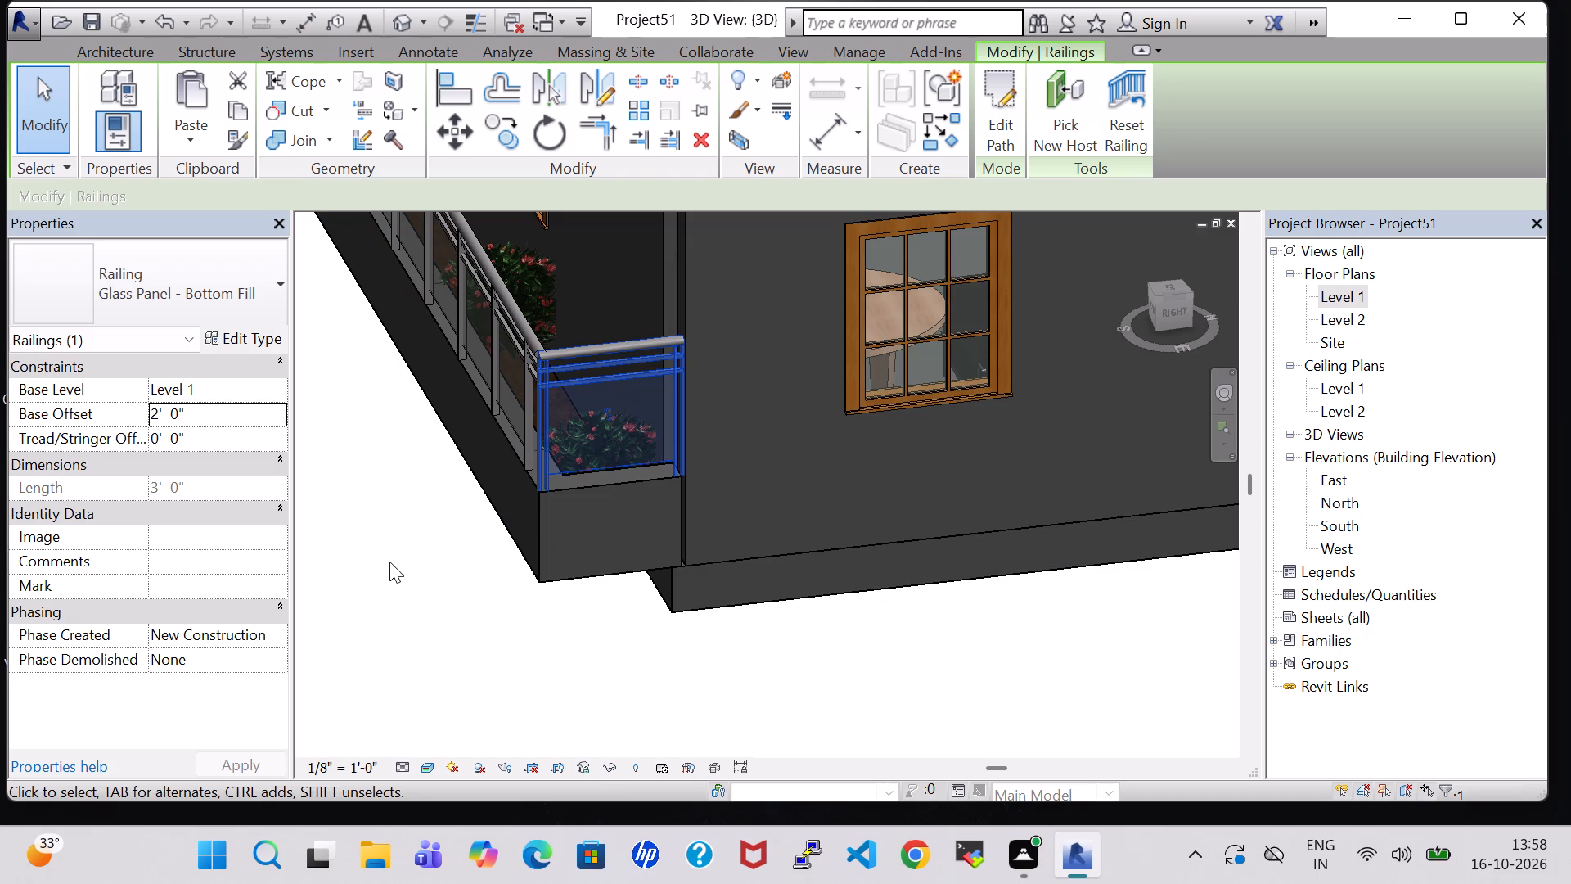
pyautogui.keyDown('shift'); pyautogui.moveTo(389, 562); pyautogui.dragTo(622, 638, button='middle'); pyautogui.keyUp('shift')
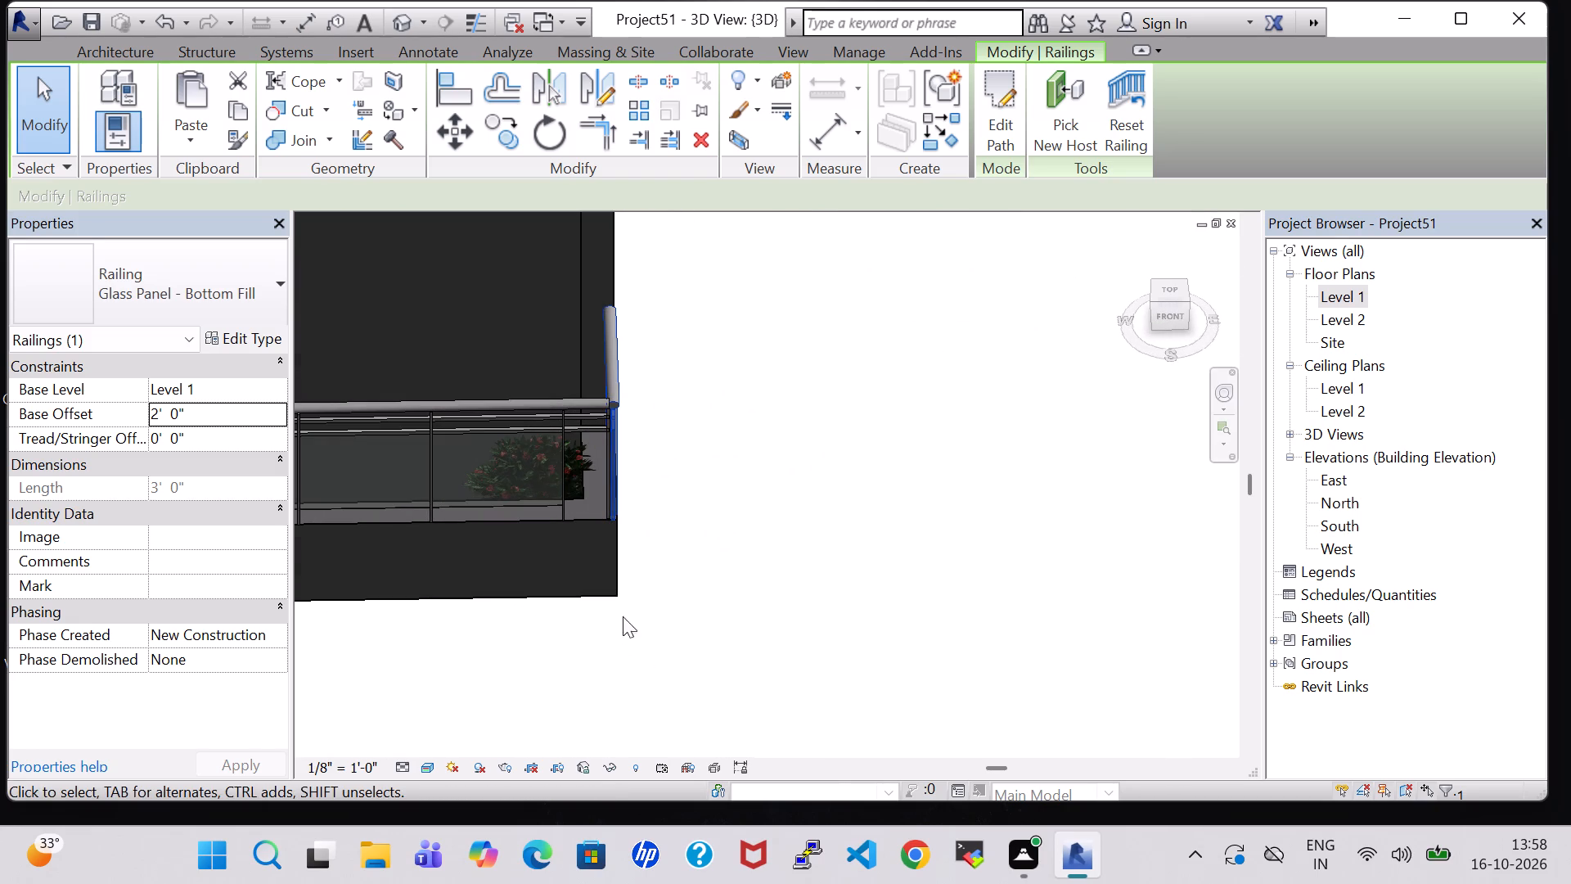
pyautogui.press('Right')
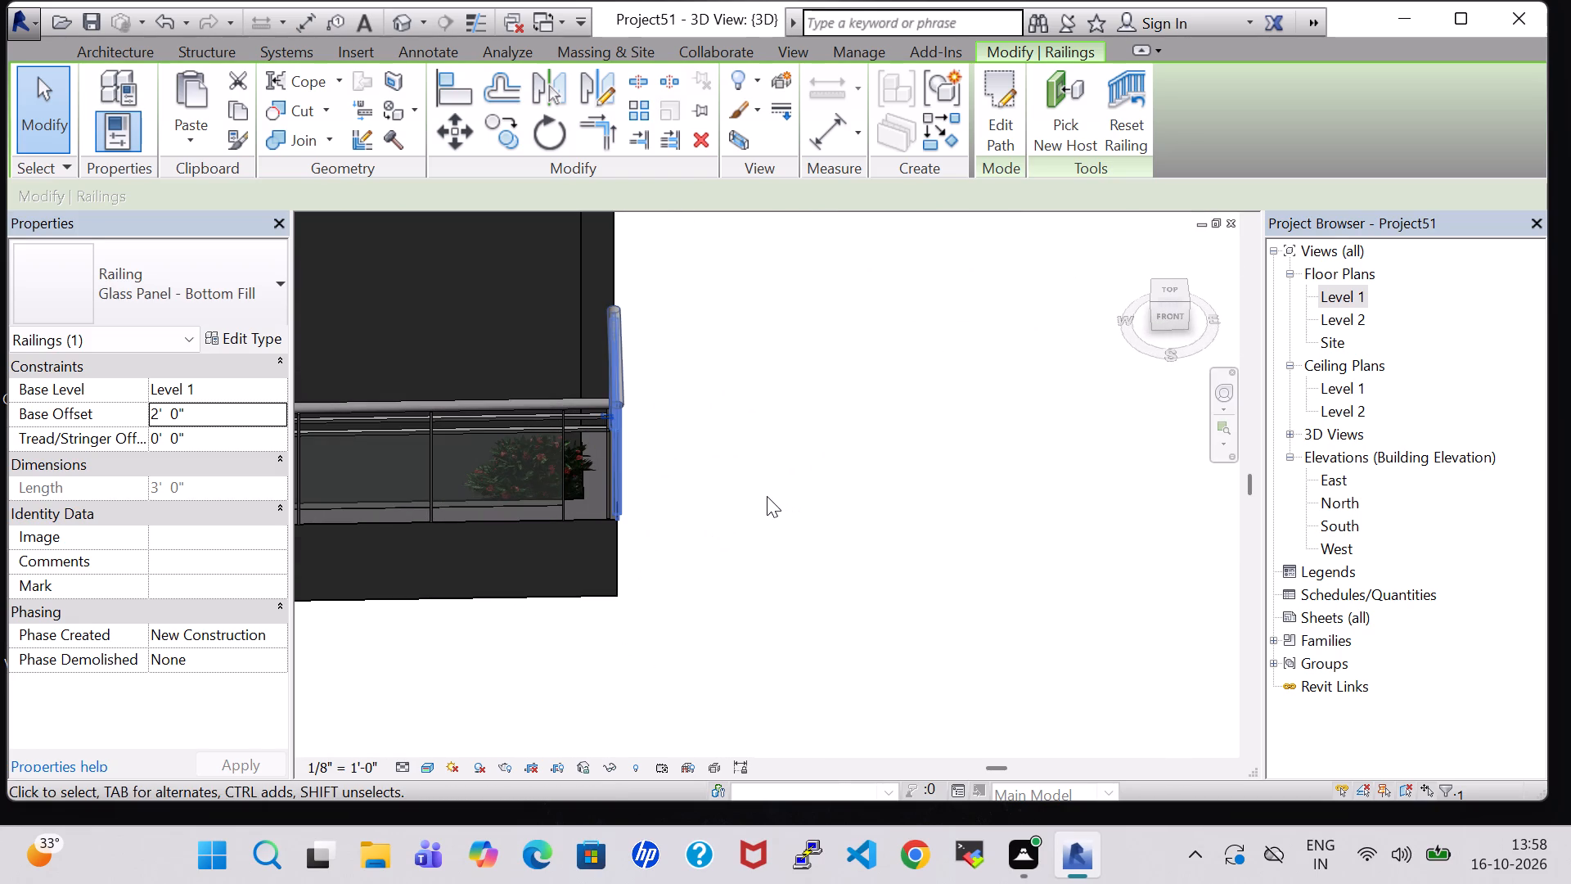
pyautogui.press('Left')
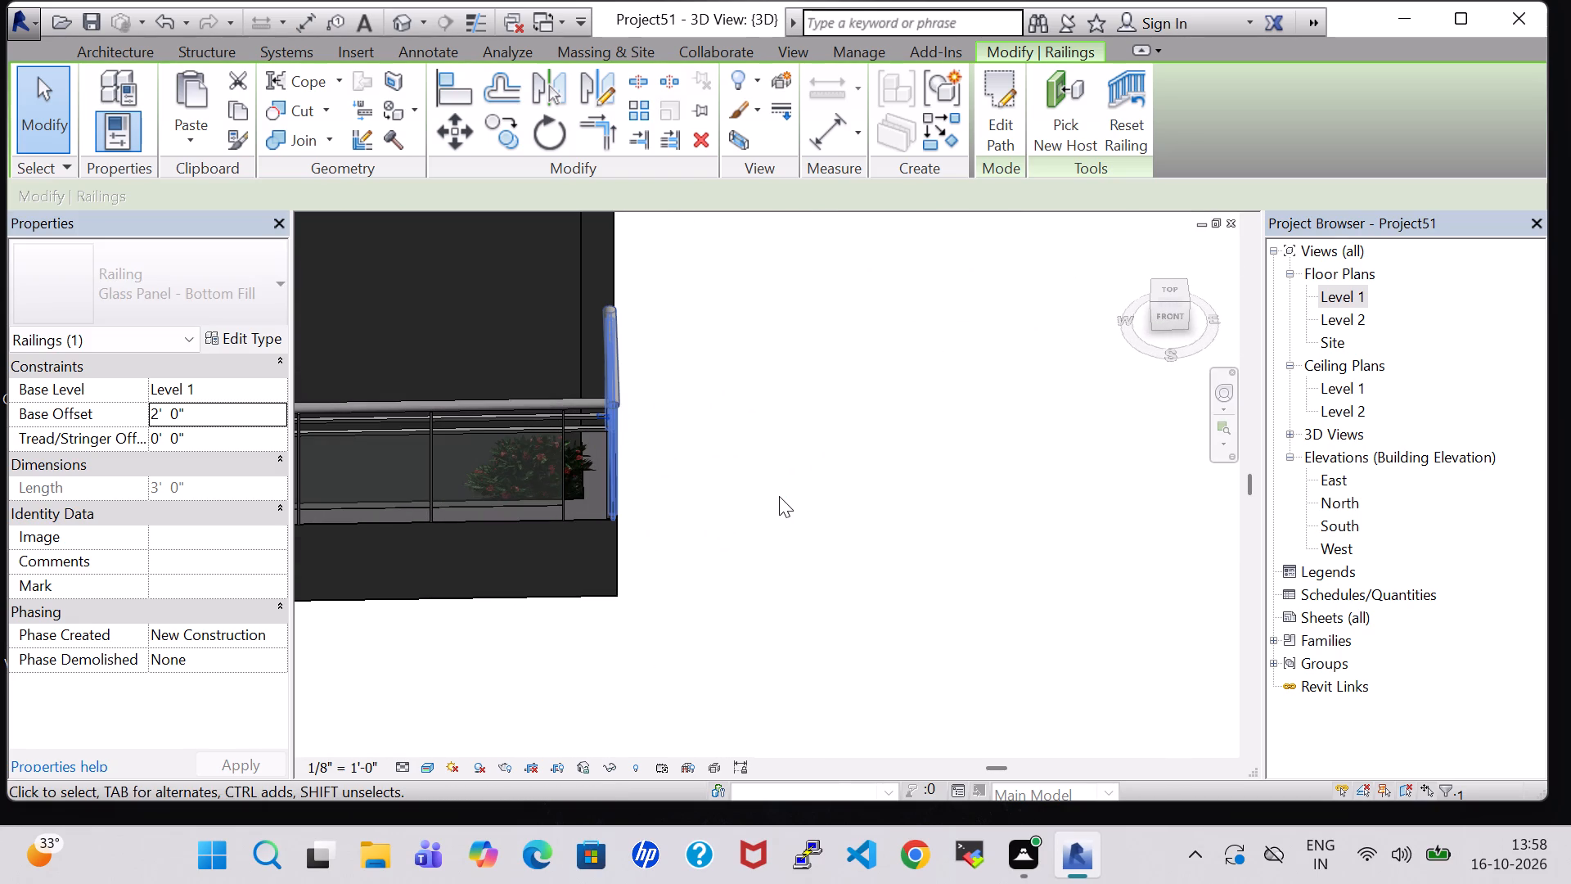
pyautogui.click(761, 482)
# Examine how the glass panel railings and low planter walls meet at the planter's southeast corner in the Level 1 floor plan.
pyautogui.doubleClick(1339, 297)
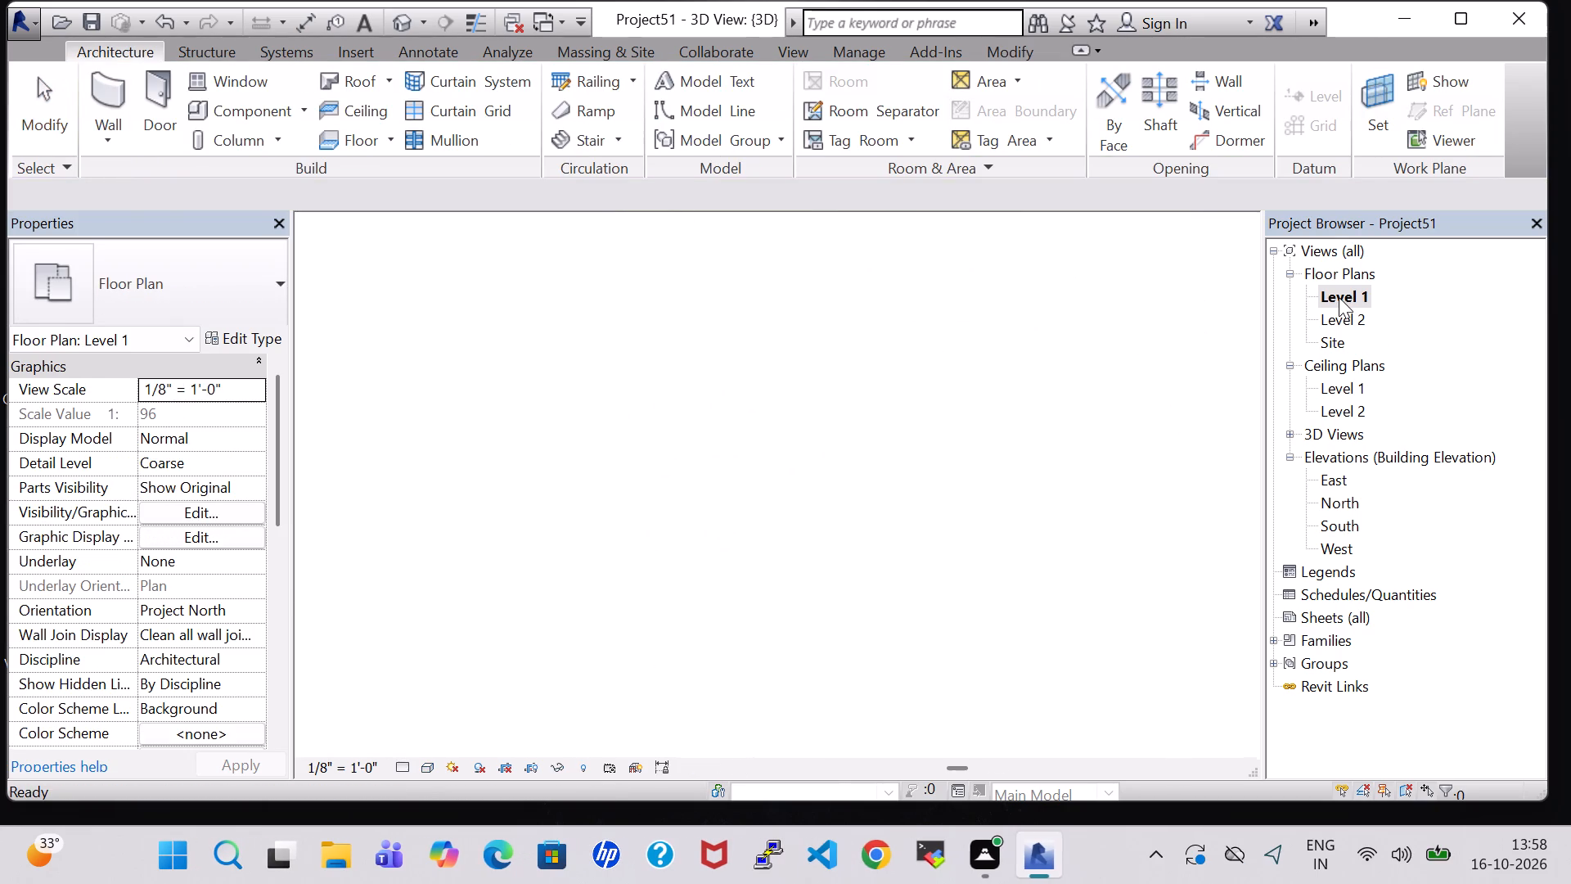
pyautogui.scroll(-5, 1102, 510)
pyautogui.moveTo(1102, 510); pyautogui.dragTo(1034, 317, button='middle')
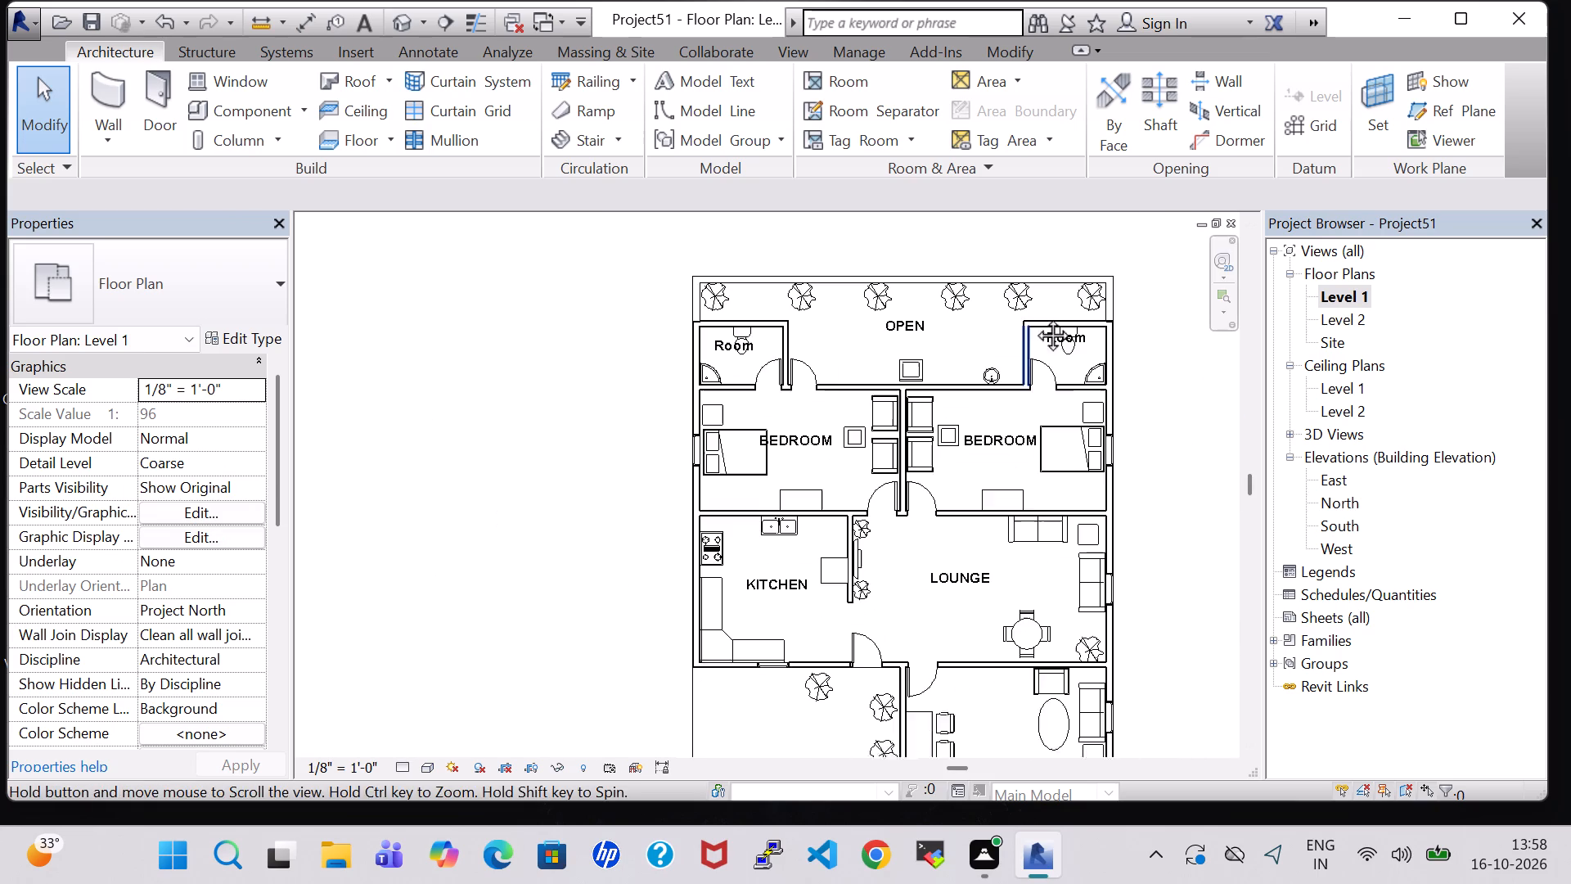
pyautogui.moveTo(1034, 317); pyautogui.dragTo(1034, 306, button='middle')
pyautogui.moveTo(1163, 620); pyautogui.dragTo(1135, 332, button='middle')
pyautogui.scroll(2, 1132, 469)
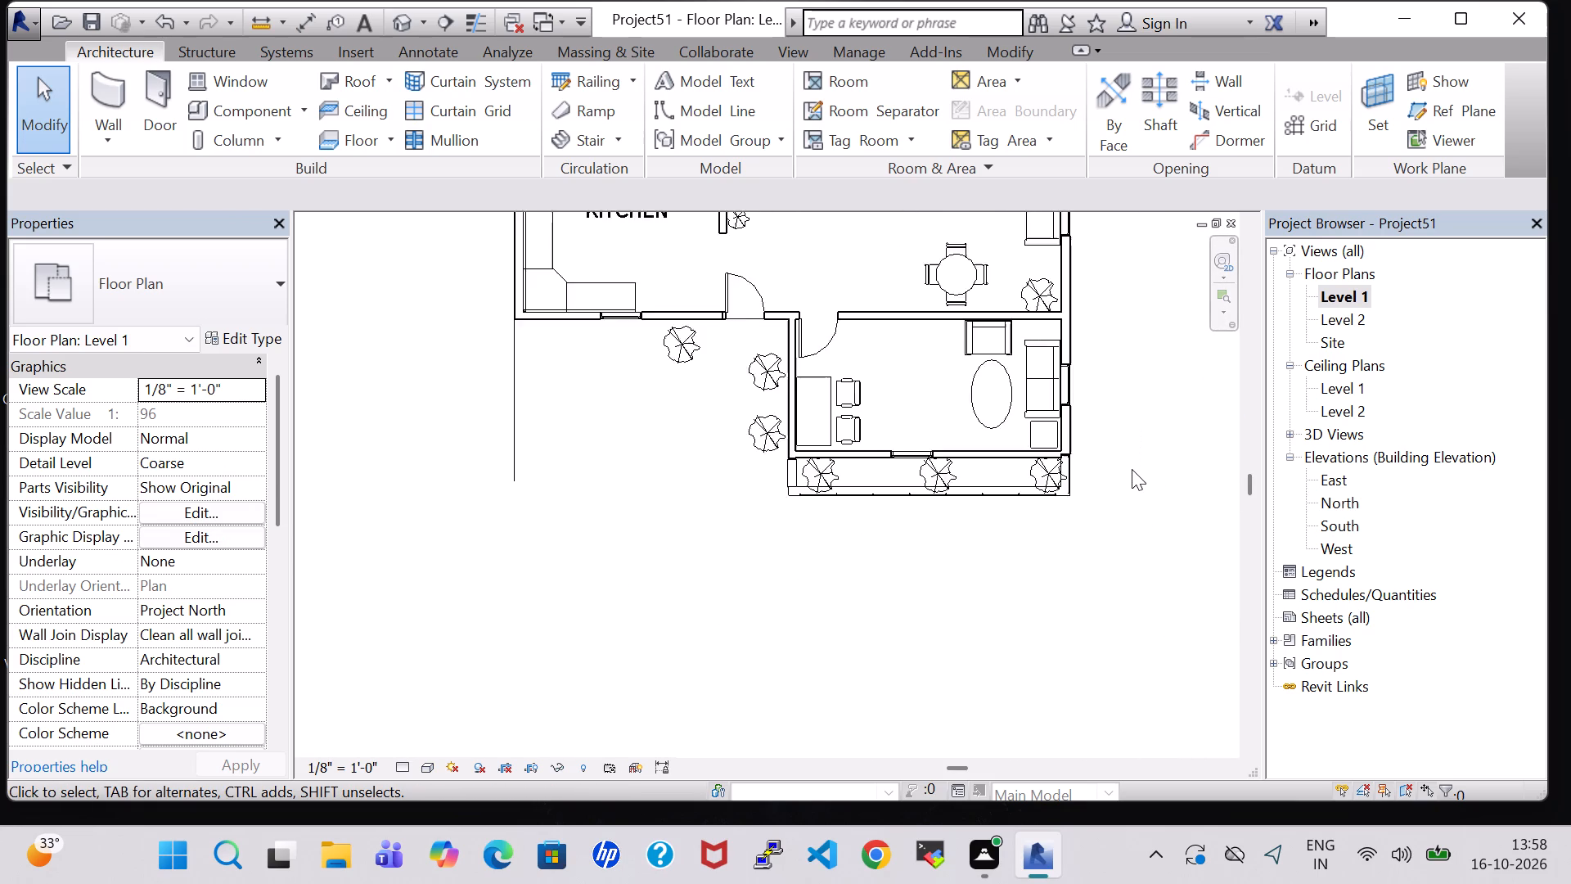
pyautogui.scroll(11, 1132, 469)
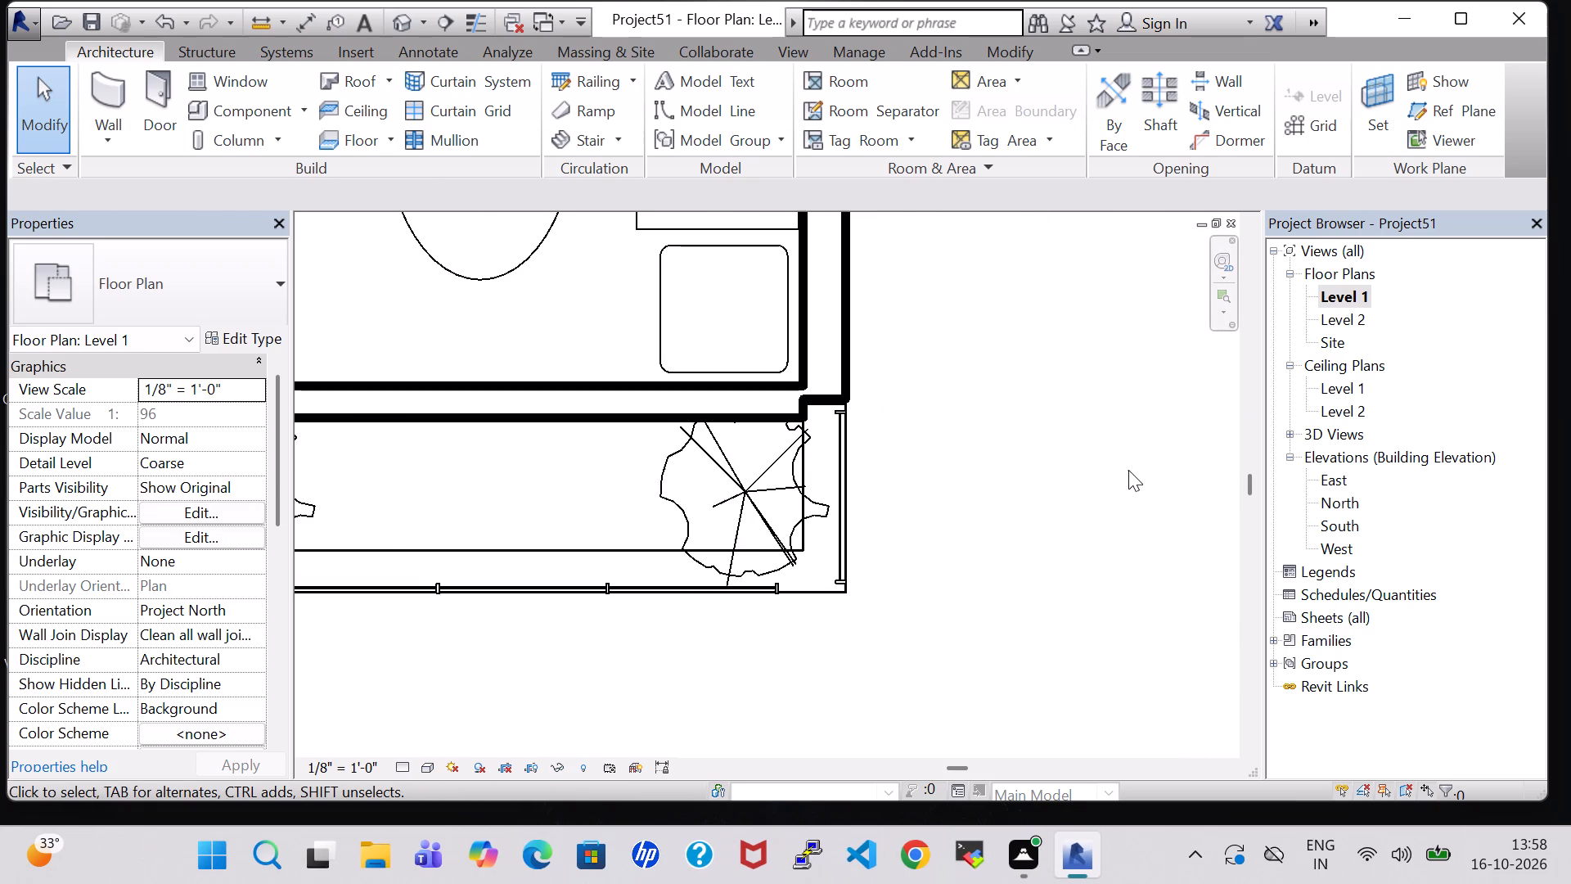
pyautogui.click(738, 583)
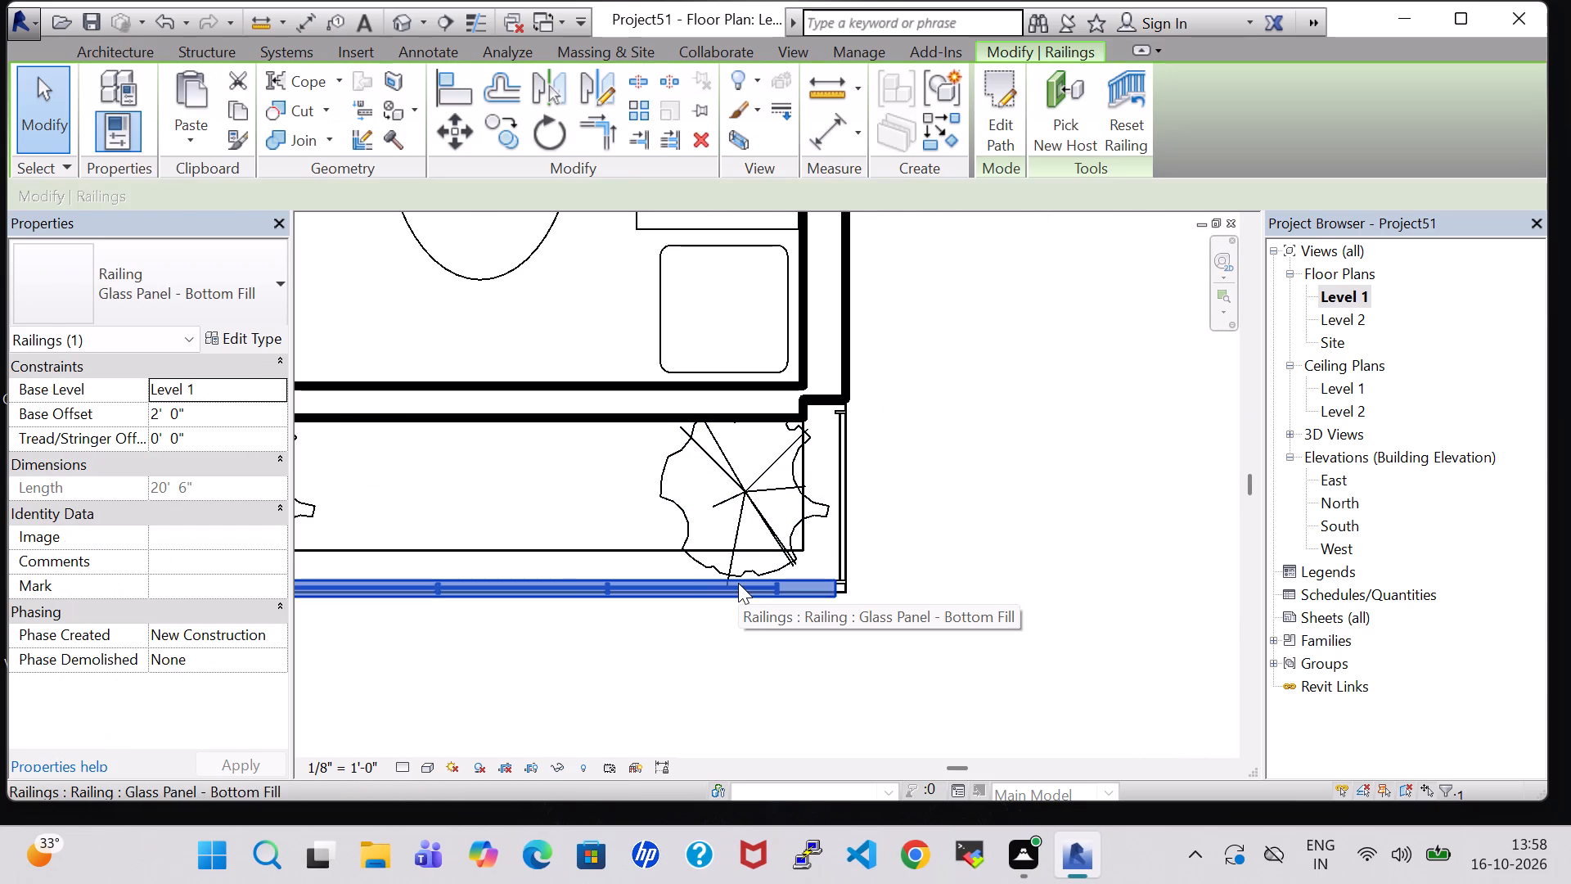
pyautogui.click(939, 582)
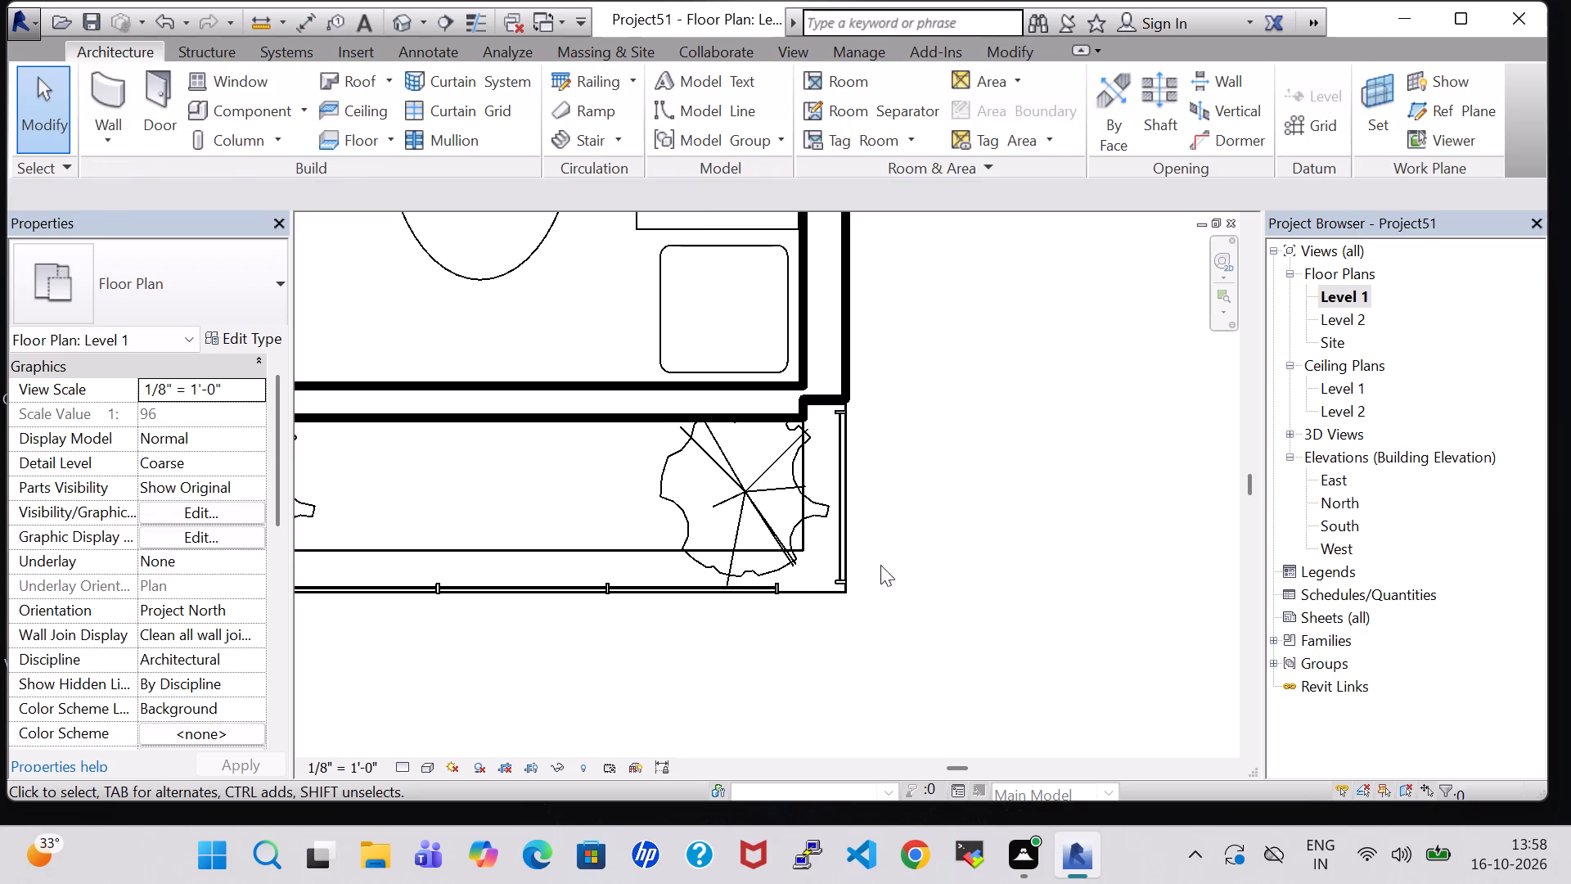
pyautogui.click(844, 557)
pyautogui.click(910, 572)
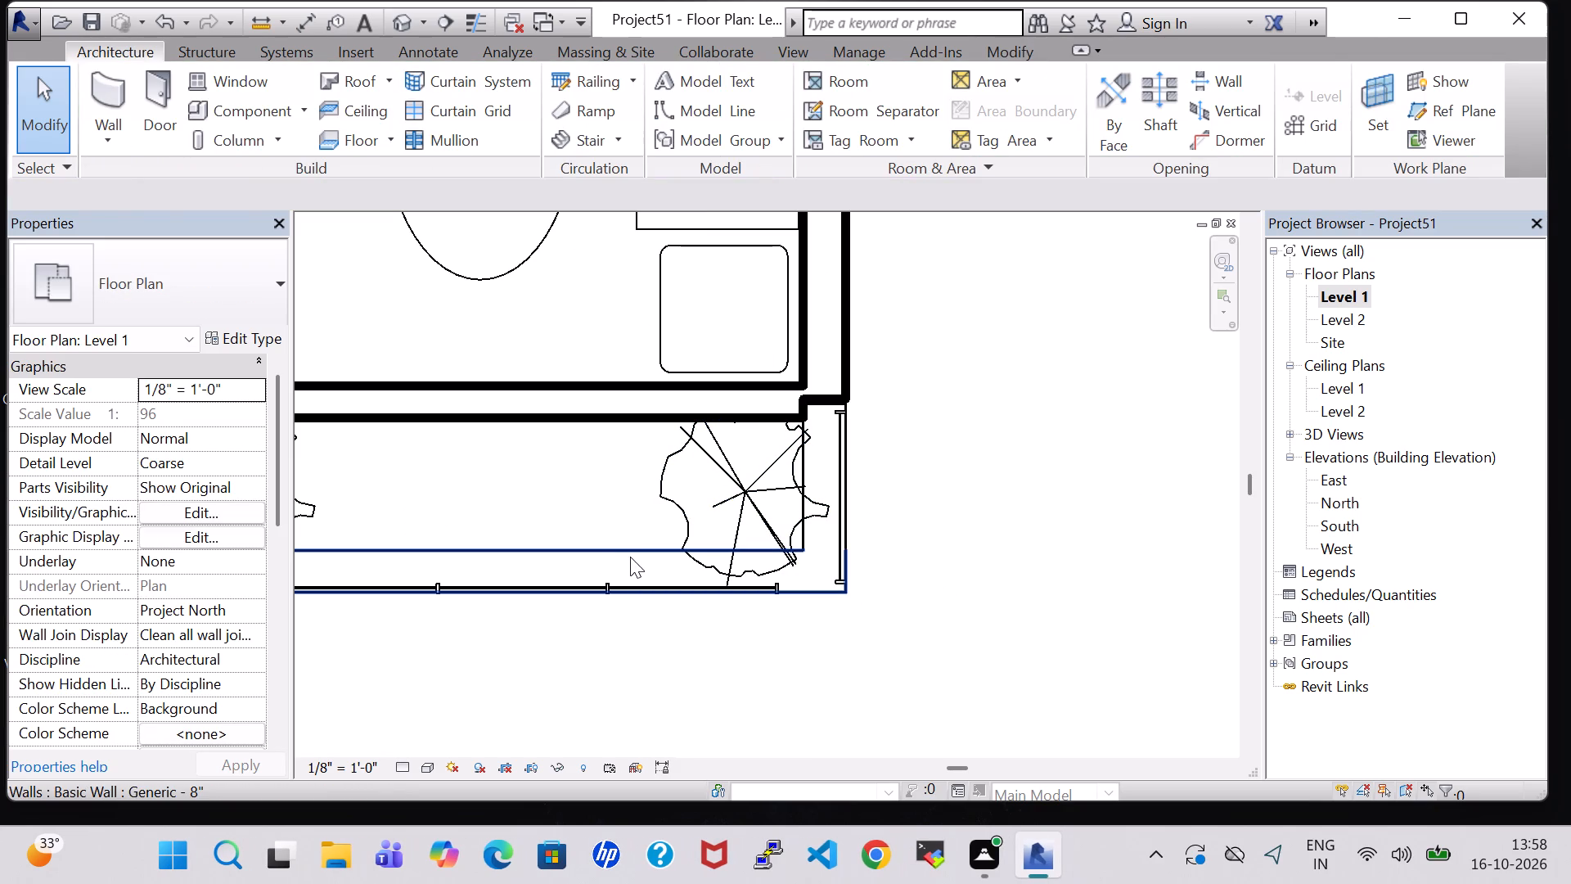
pyautogui.click(610, 551)
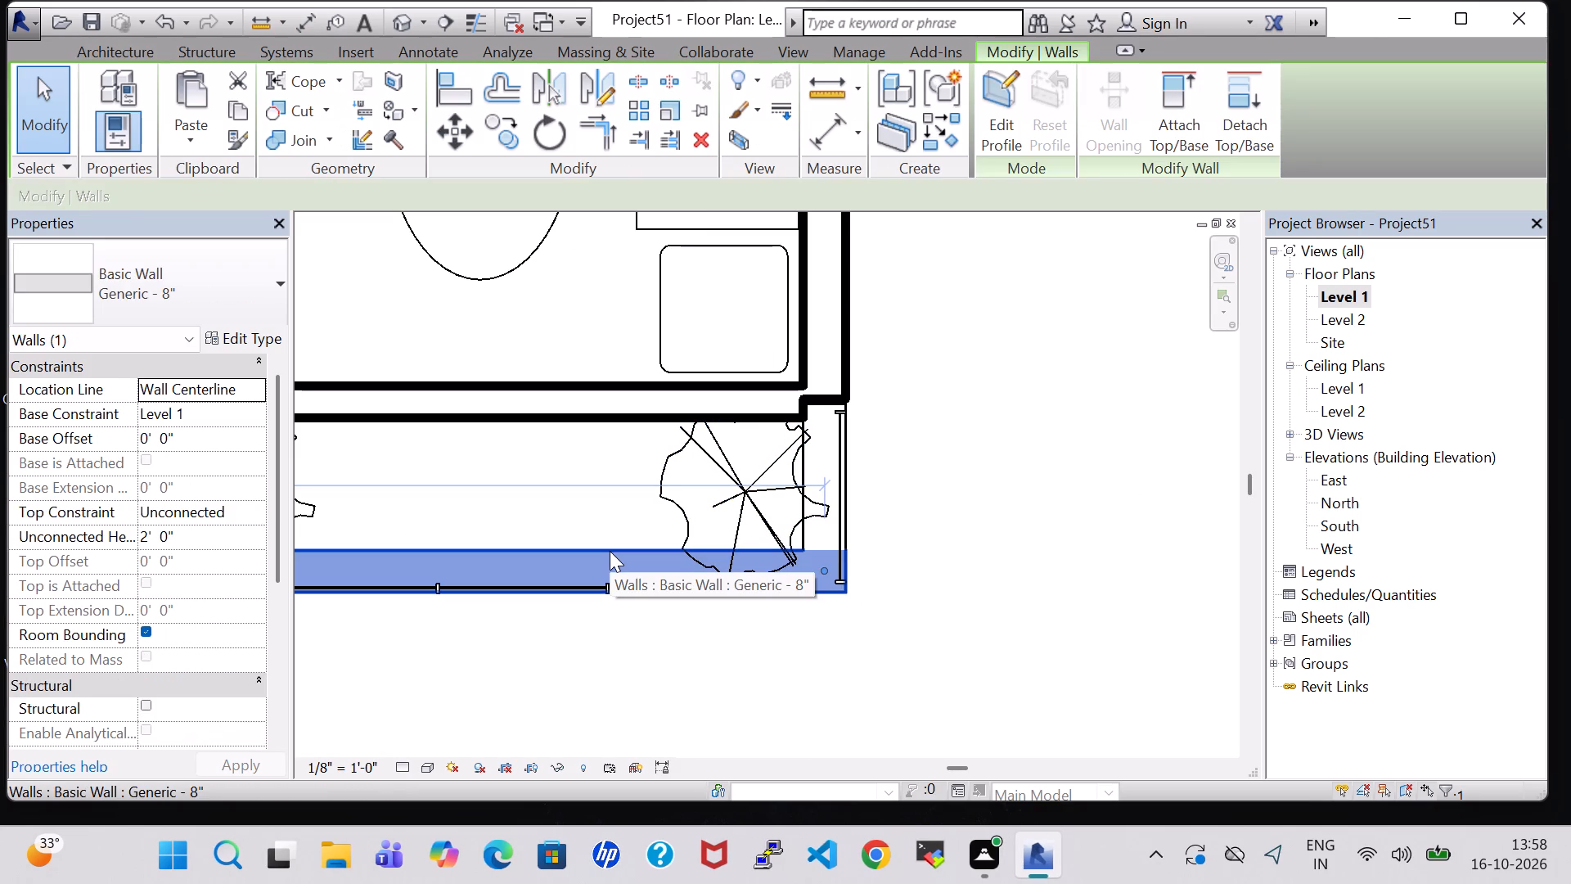
pyautogui.click(1001, 539)
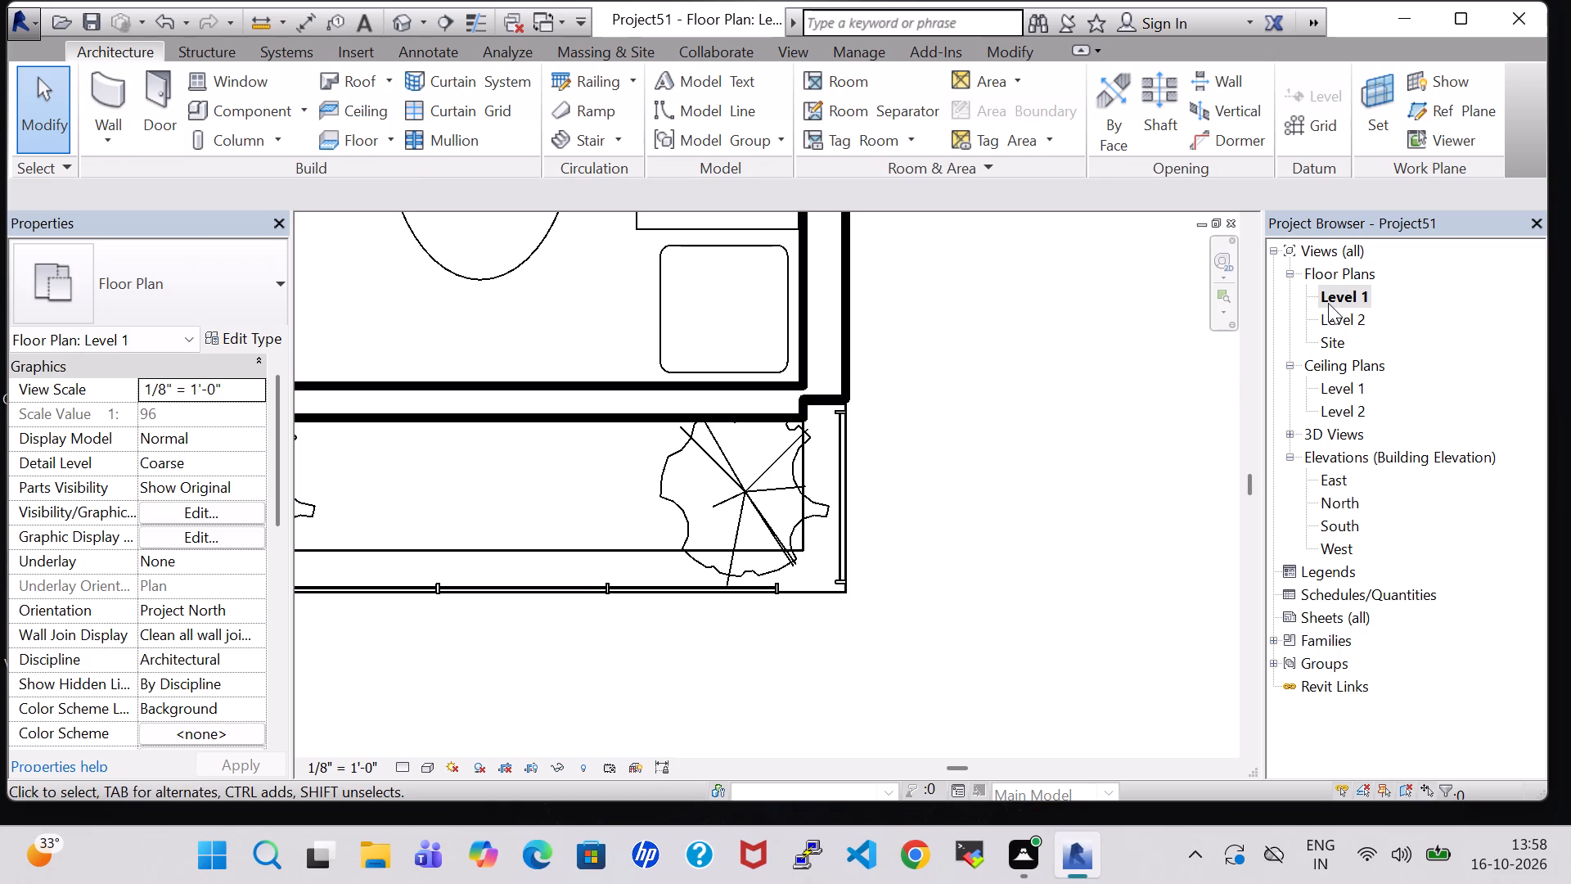
# Set the unconnected height of the planter's short west end wall to 2' 0" in the 3D view.
pyautogui.click(410, 20)
pyautogui.moveTo(682, 448); pyautogui.dragTo(1015, 449, button='middle')
pyautogui.moveTo(501, 618); pyautogui.dragTo(938, 615, button='middle')
pyautogui.keyDown('shift'); pyautogui.moveTo(495, 658); pyautogui.dragTo(598, 669, button='middle'); pyautogui.keyUp('shift')
pyautogui.moveTo(603, 669); pyautogui.dragTo(759, 366, button='middle')
pyautogui.click(712, 535)
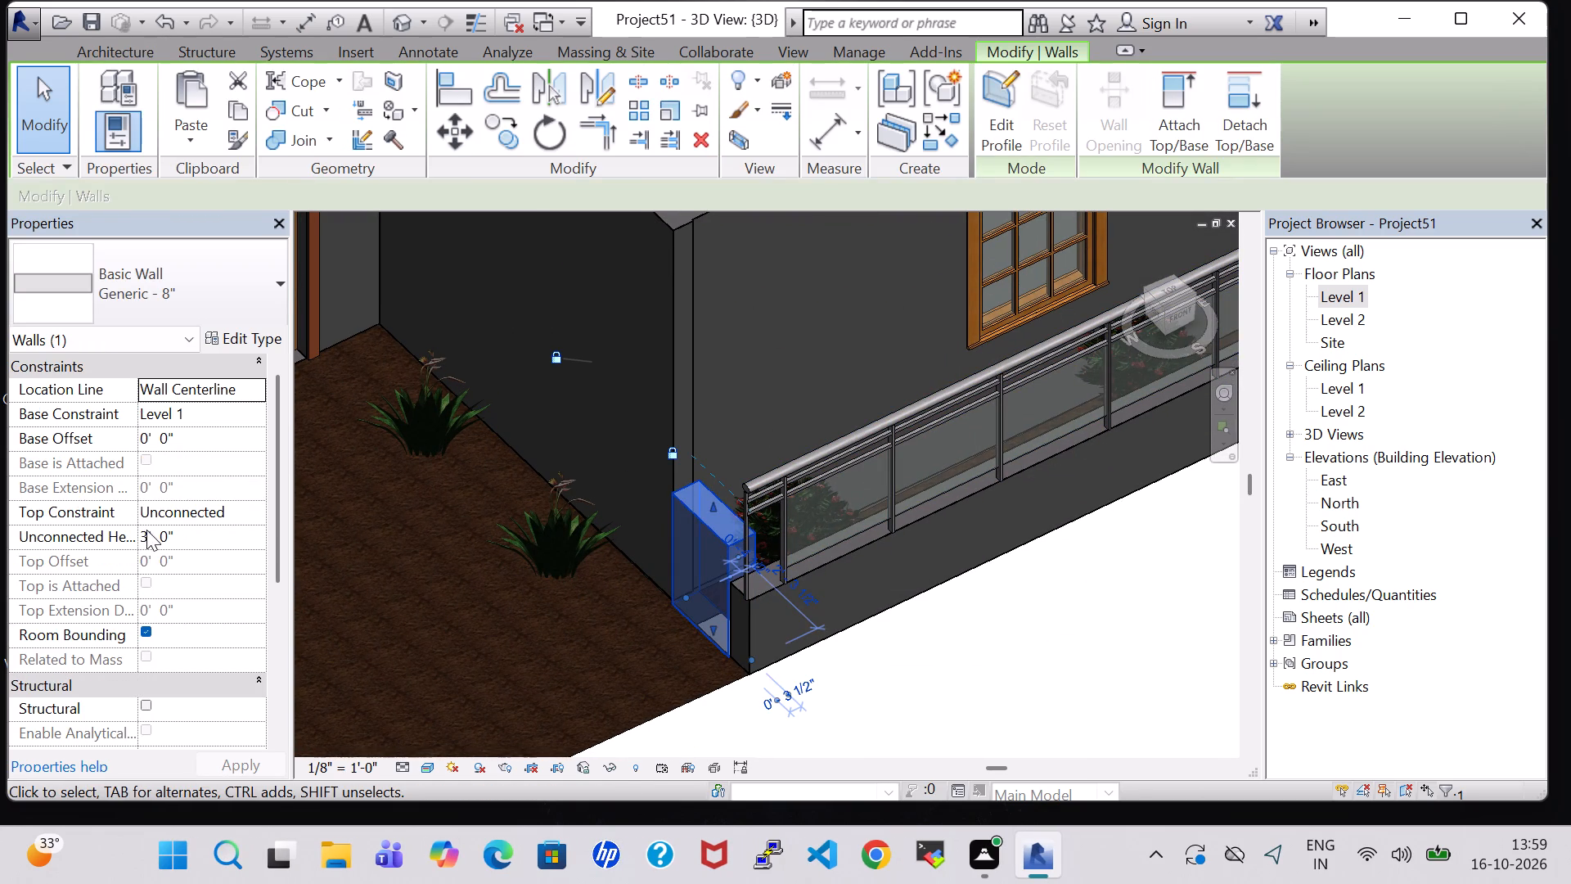
pyautogui.click(146, 534)
pyautogui.click(146, 534)
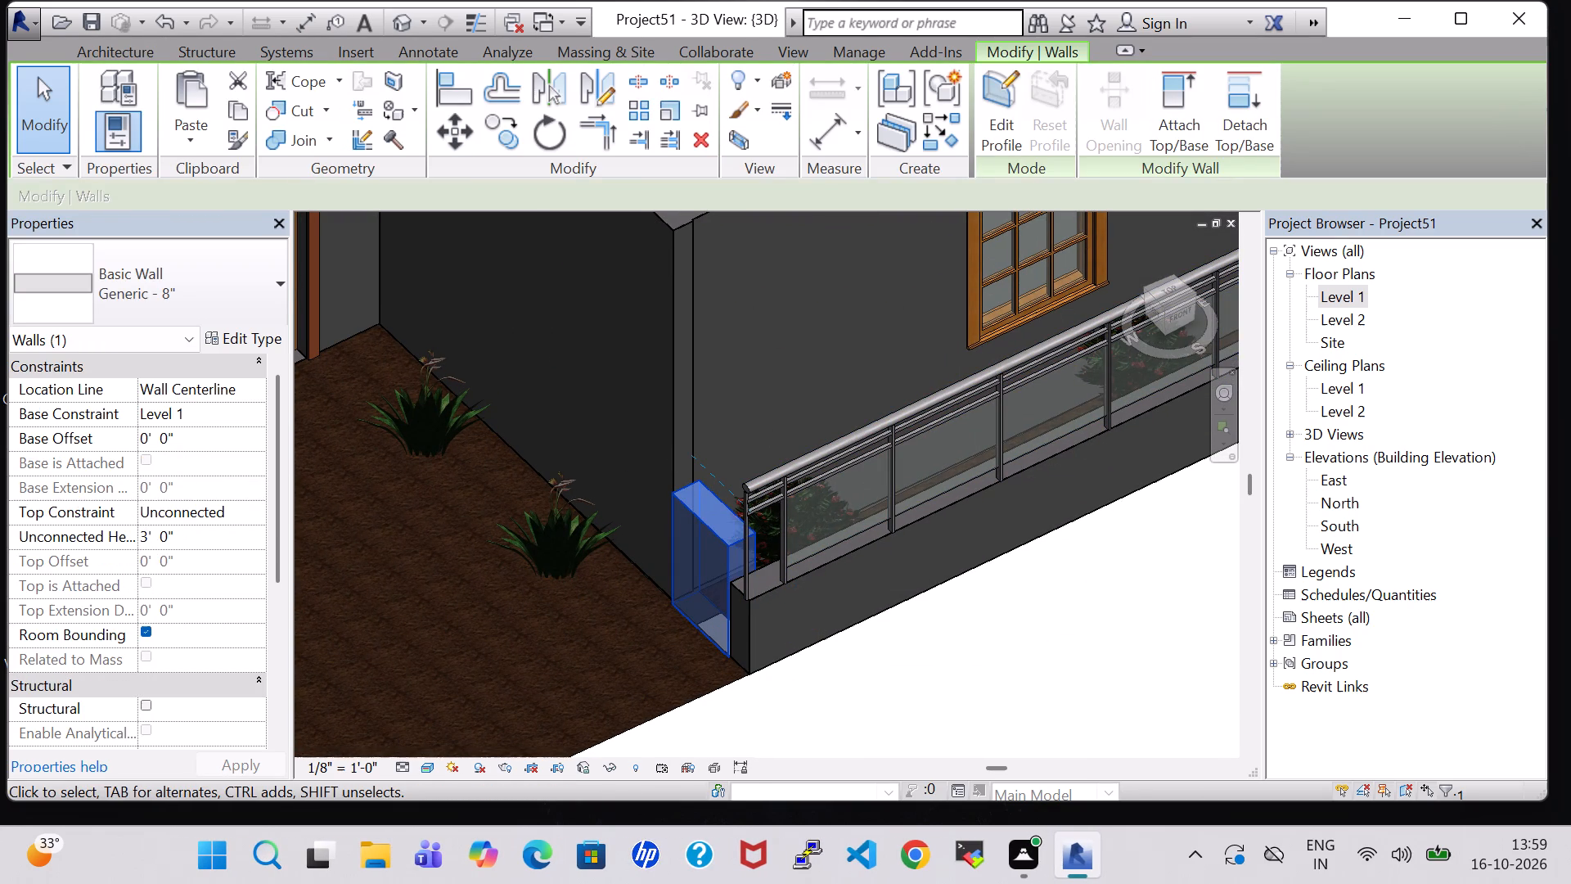
pyautogui.press('BackSpace')
pyautogui.press('2')
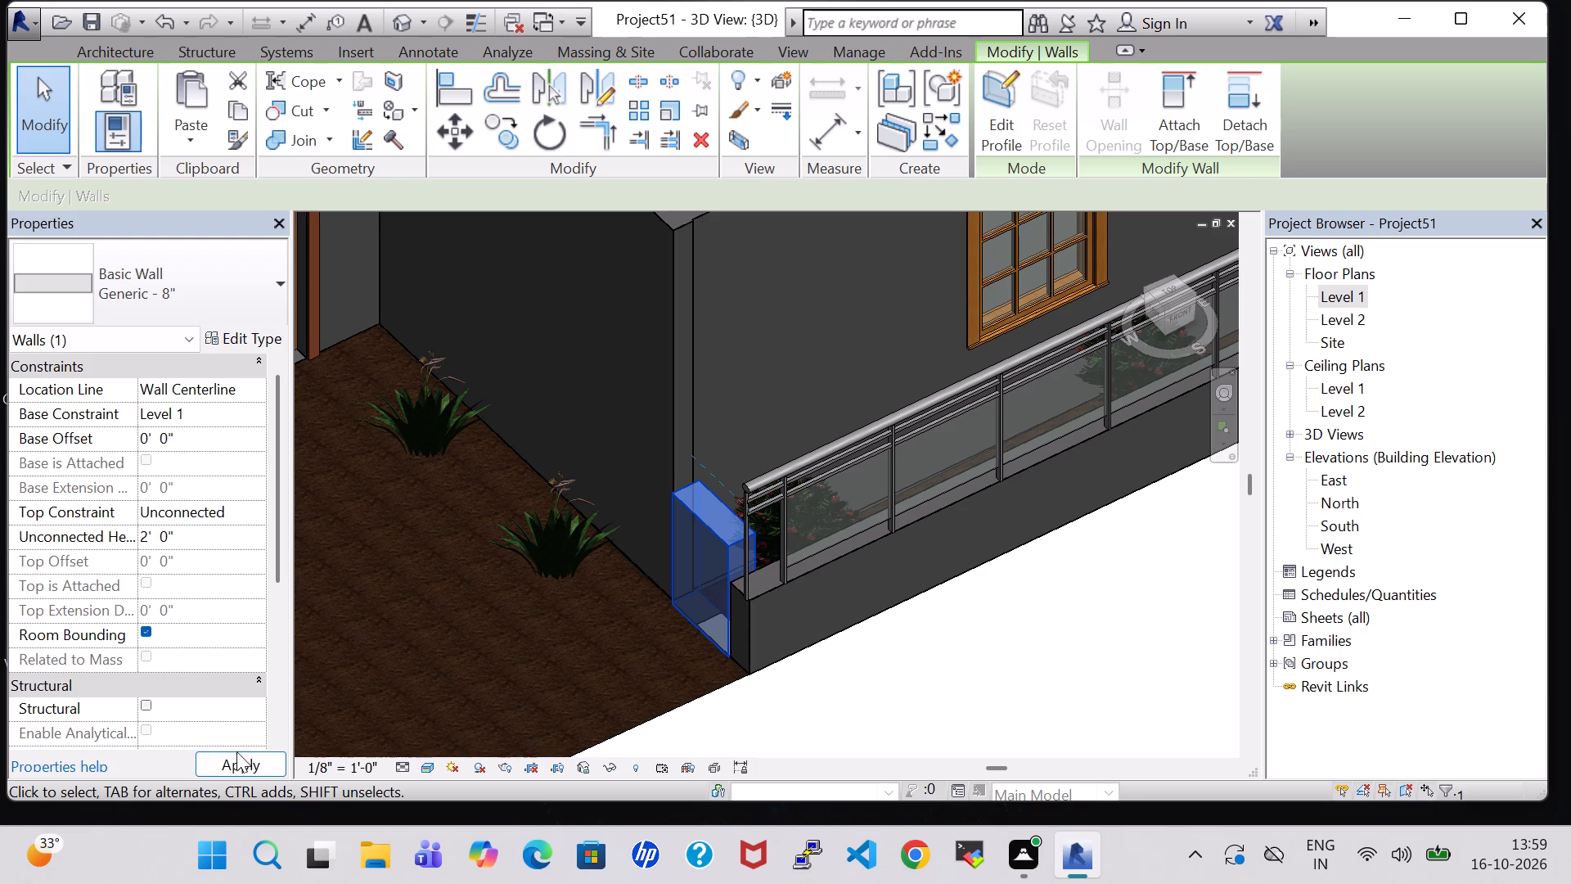
pyautogui.click(237, 764)
pyautogui.click(997, 647)
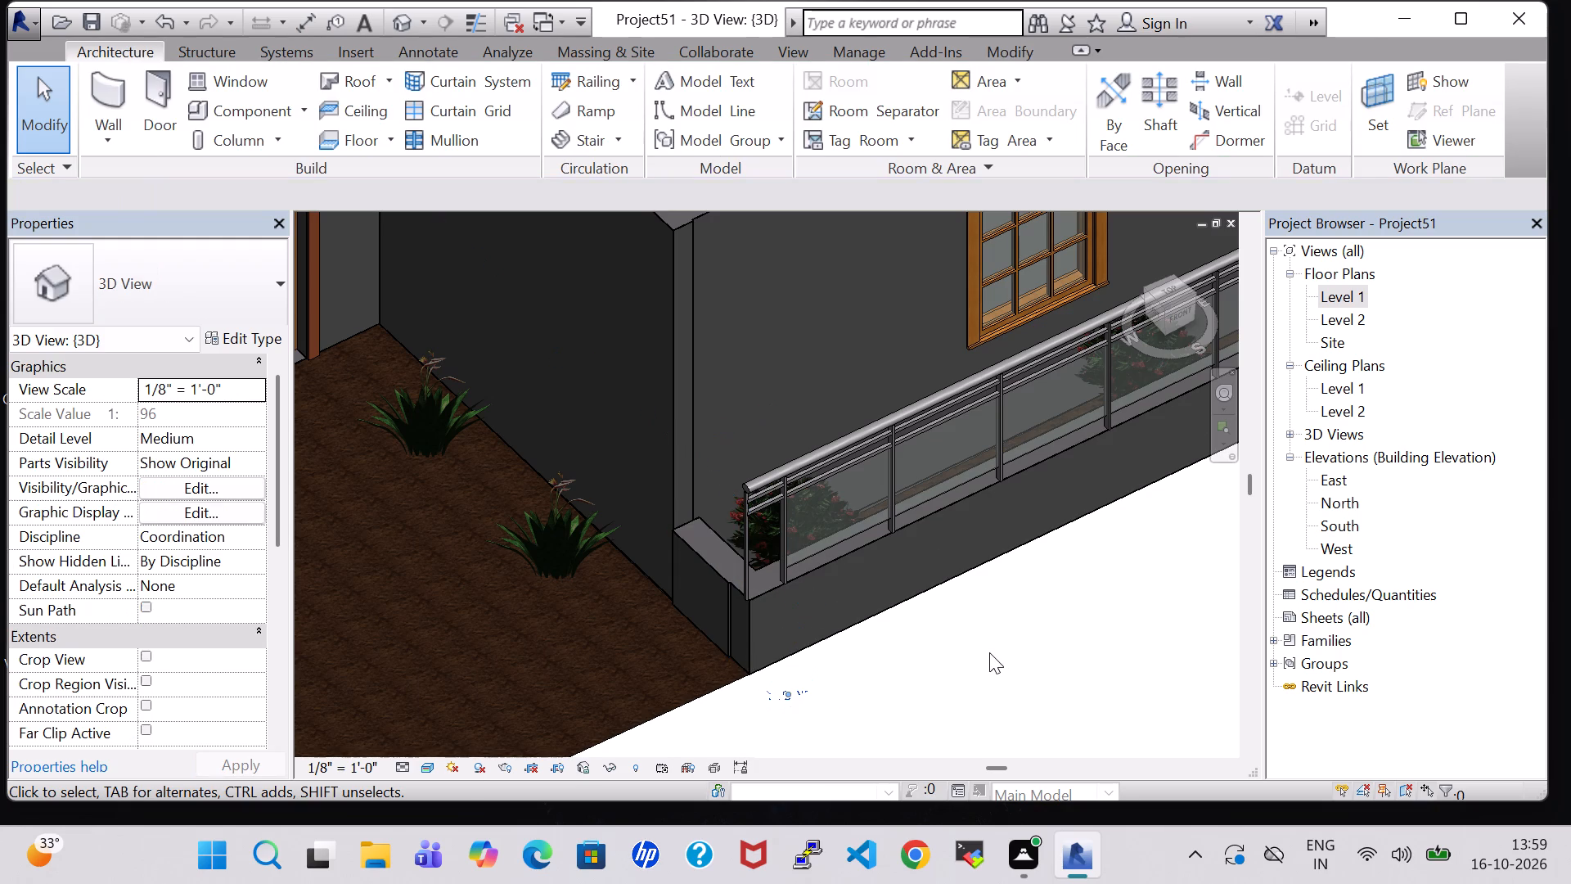
# Examine the planter's west corner walls and the whole front facade in 3D, including from directly in front.
pyautogui.click(738, 629)
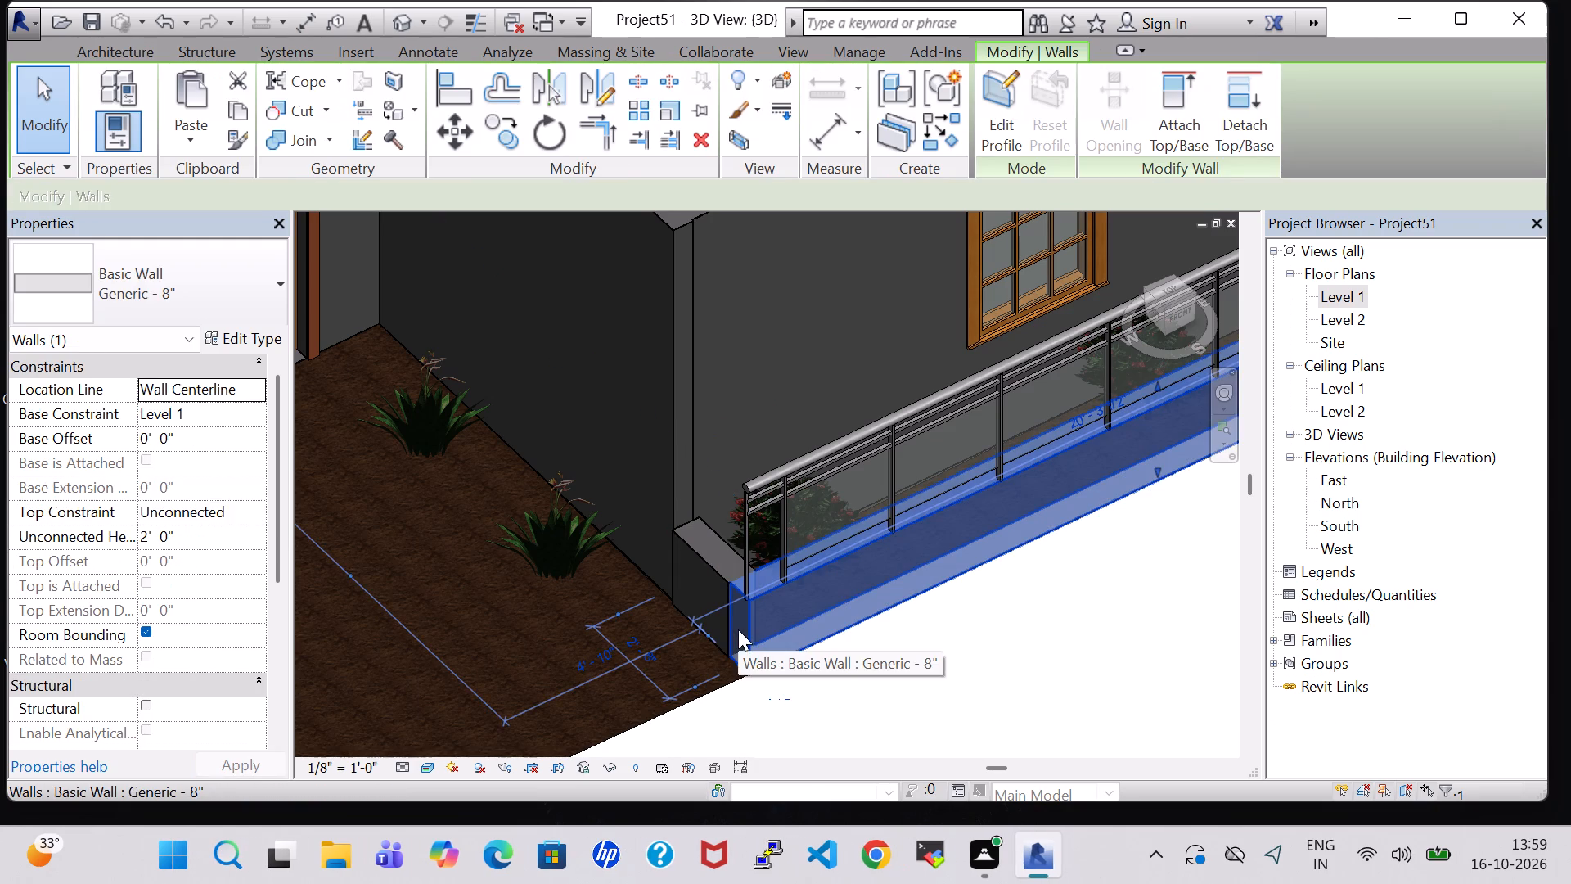
pyautogui.click(1047, 646)
pyautogui.click(709, 578)
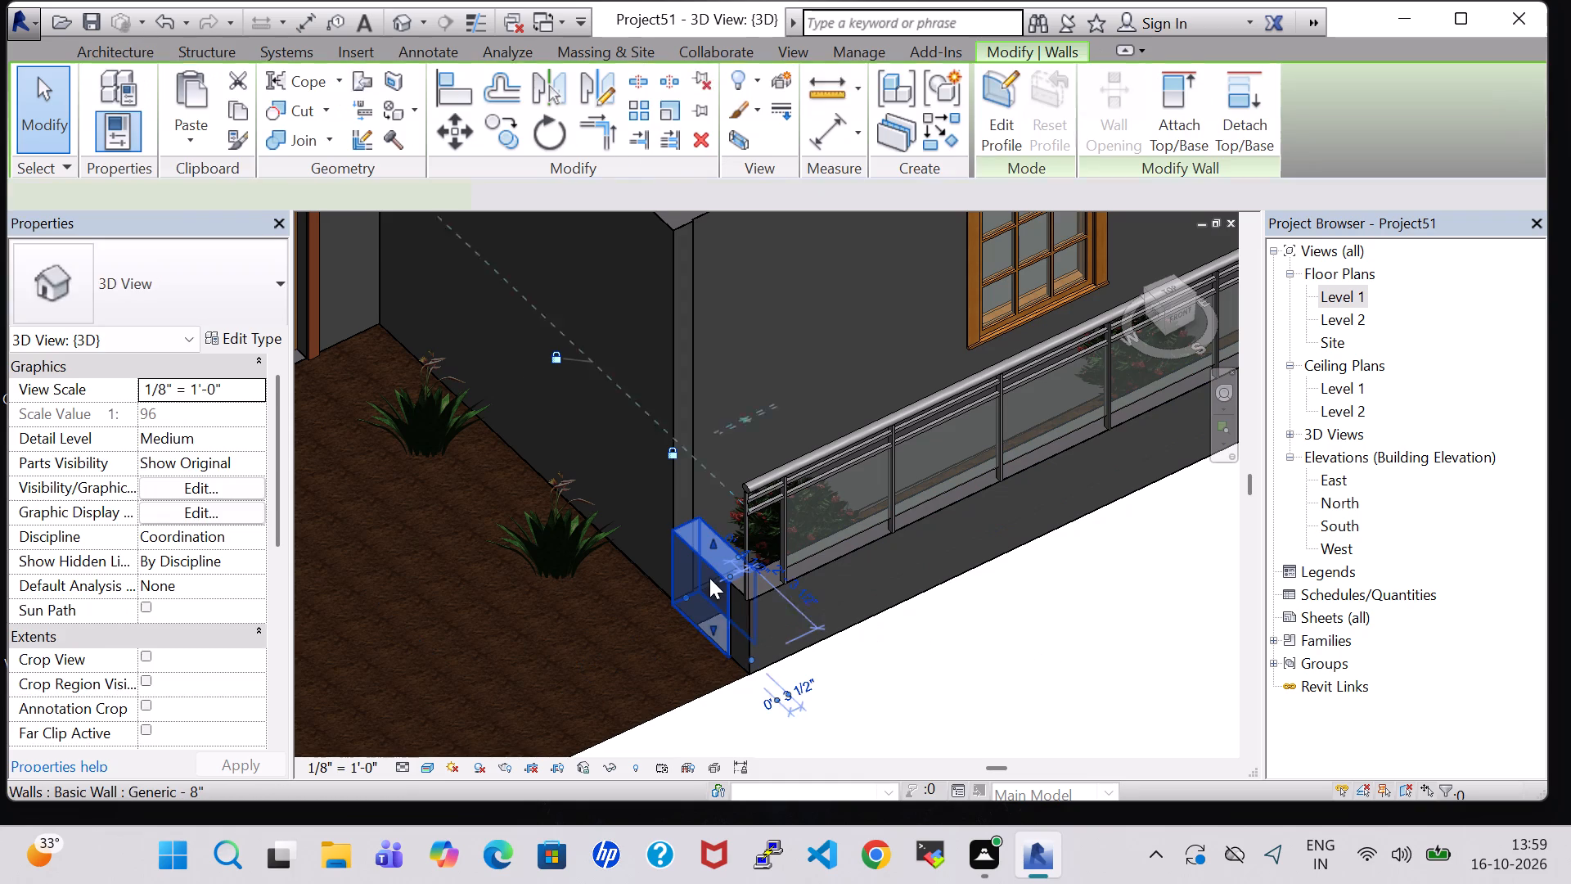
pyautogui.click(954, 652)
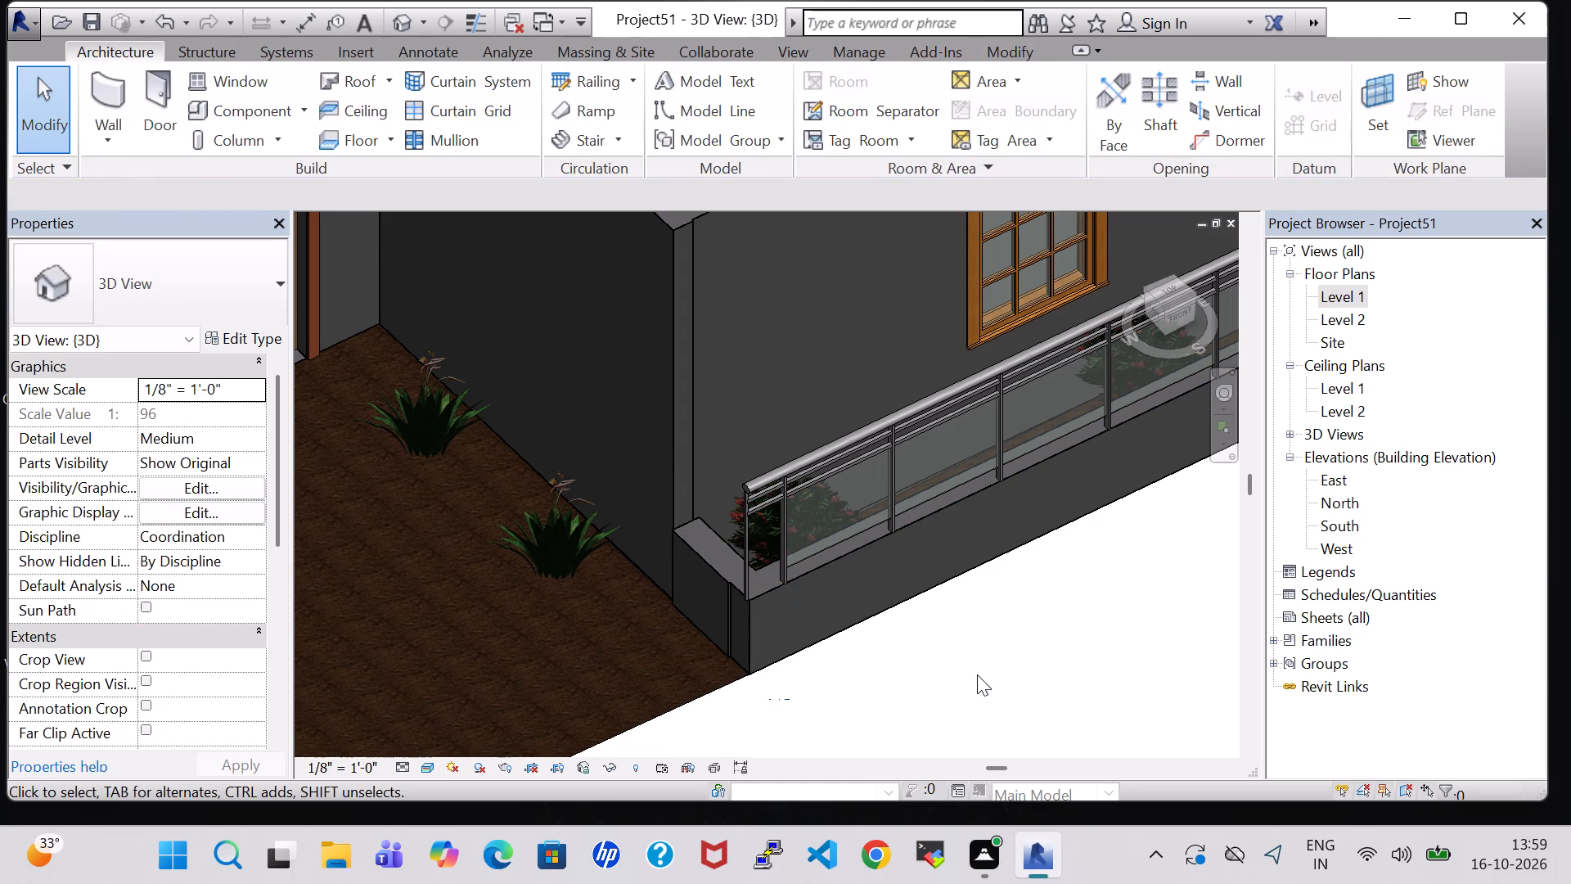
pyautogui.moveTo(977, 674); pyautogui.dragTo(898, 574, button='middle')
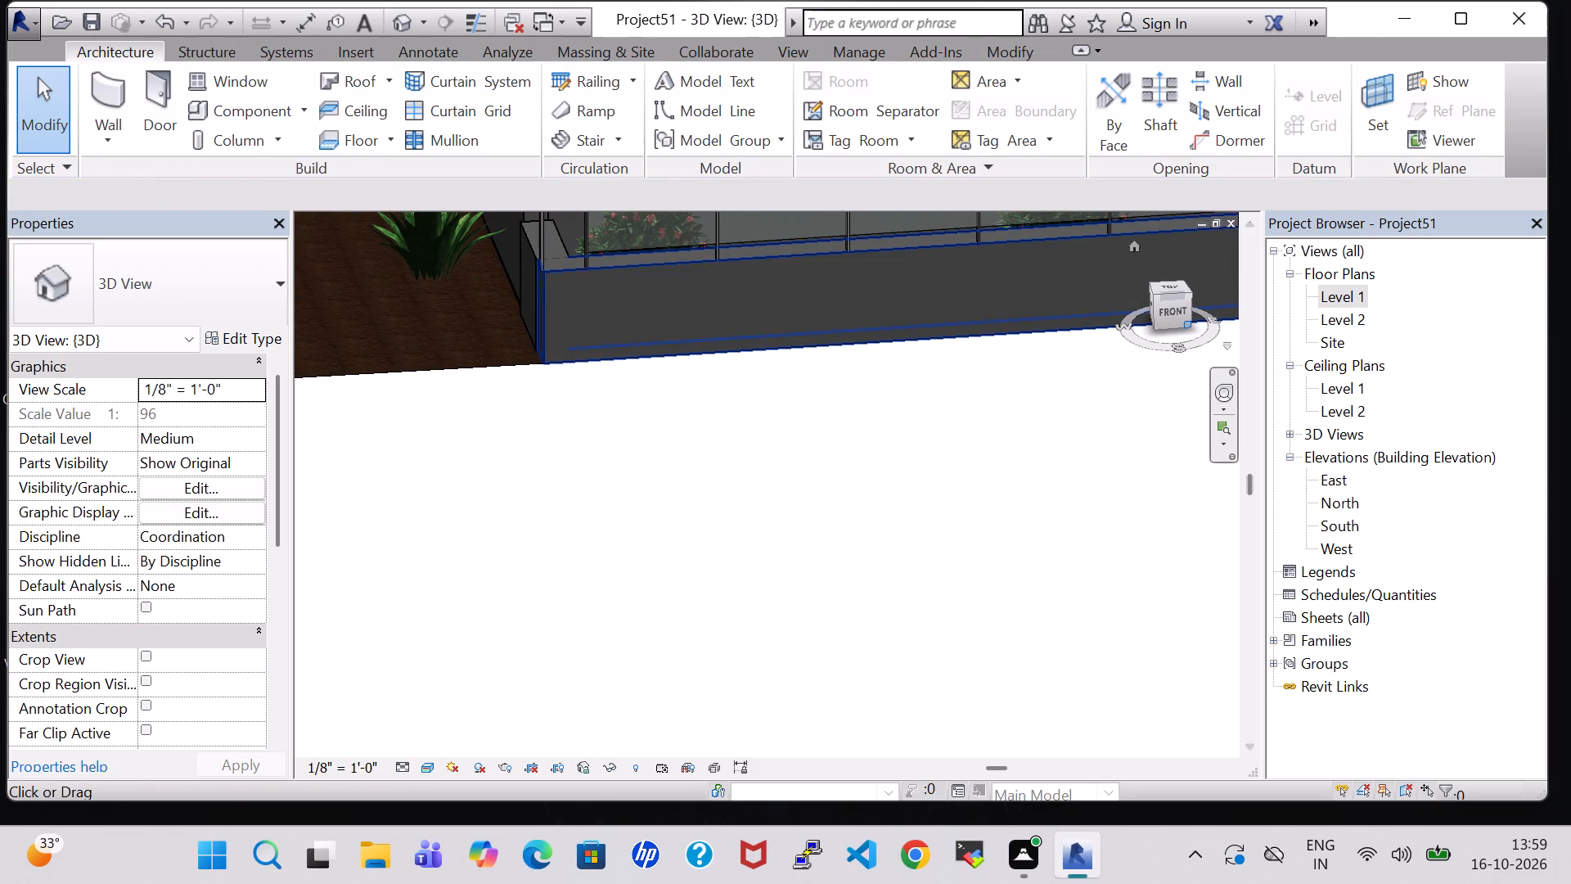
pyautogui.click(1175, 314)
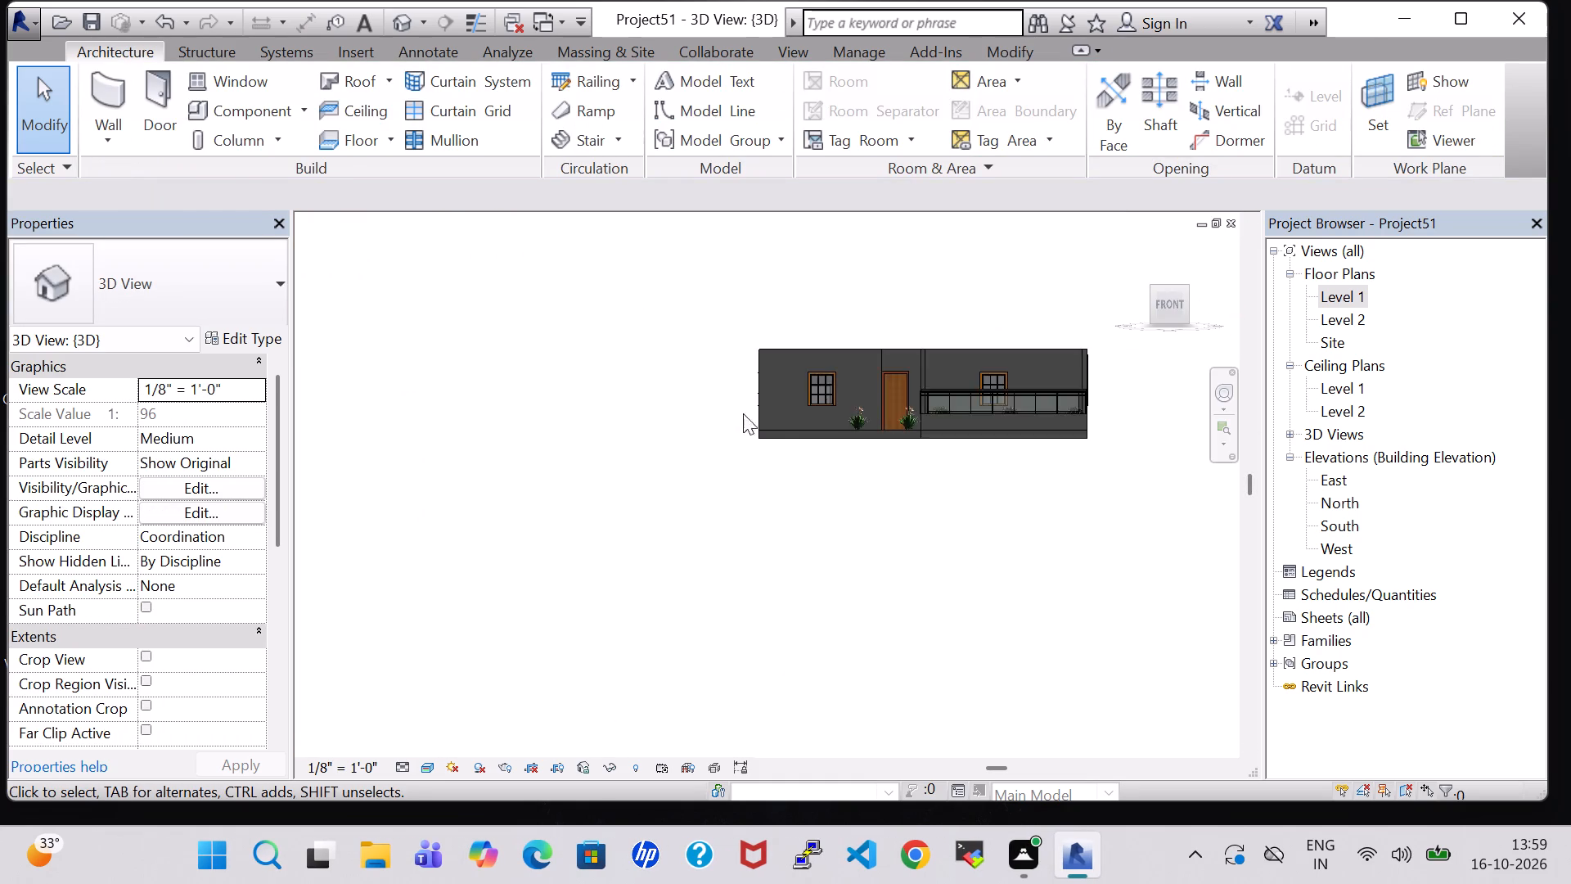
pyautogui.scroll(7, 811, 448)
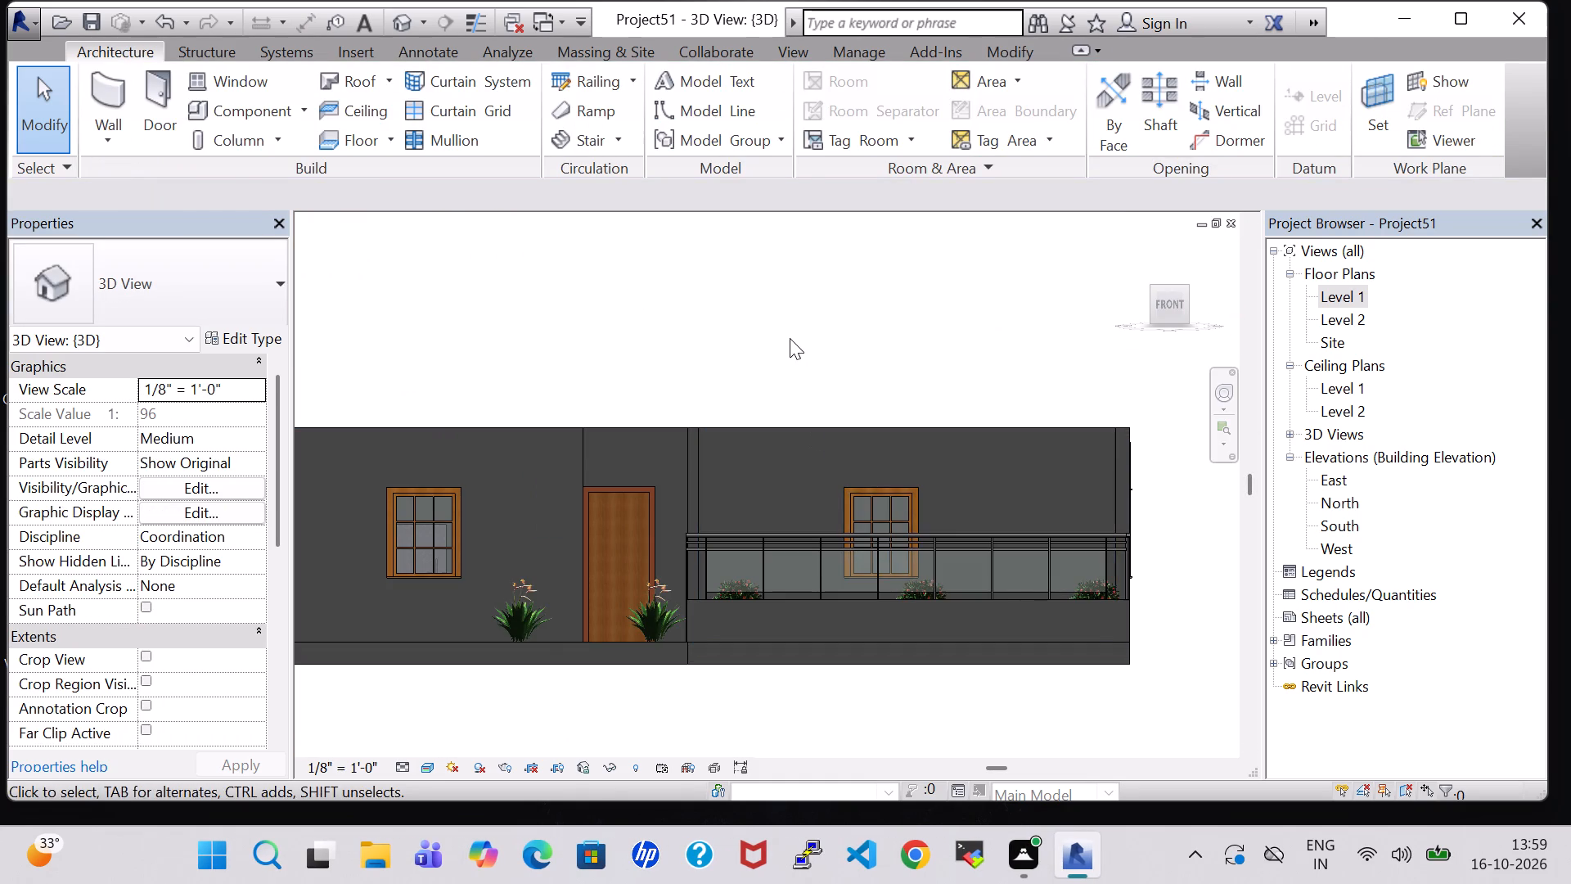
pyautogui.moveTo(790, 338); pyautogui.dragTo(817, 408, button='middle')
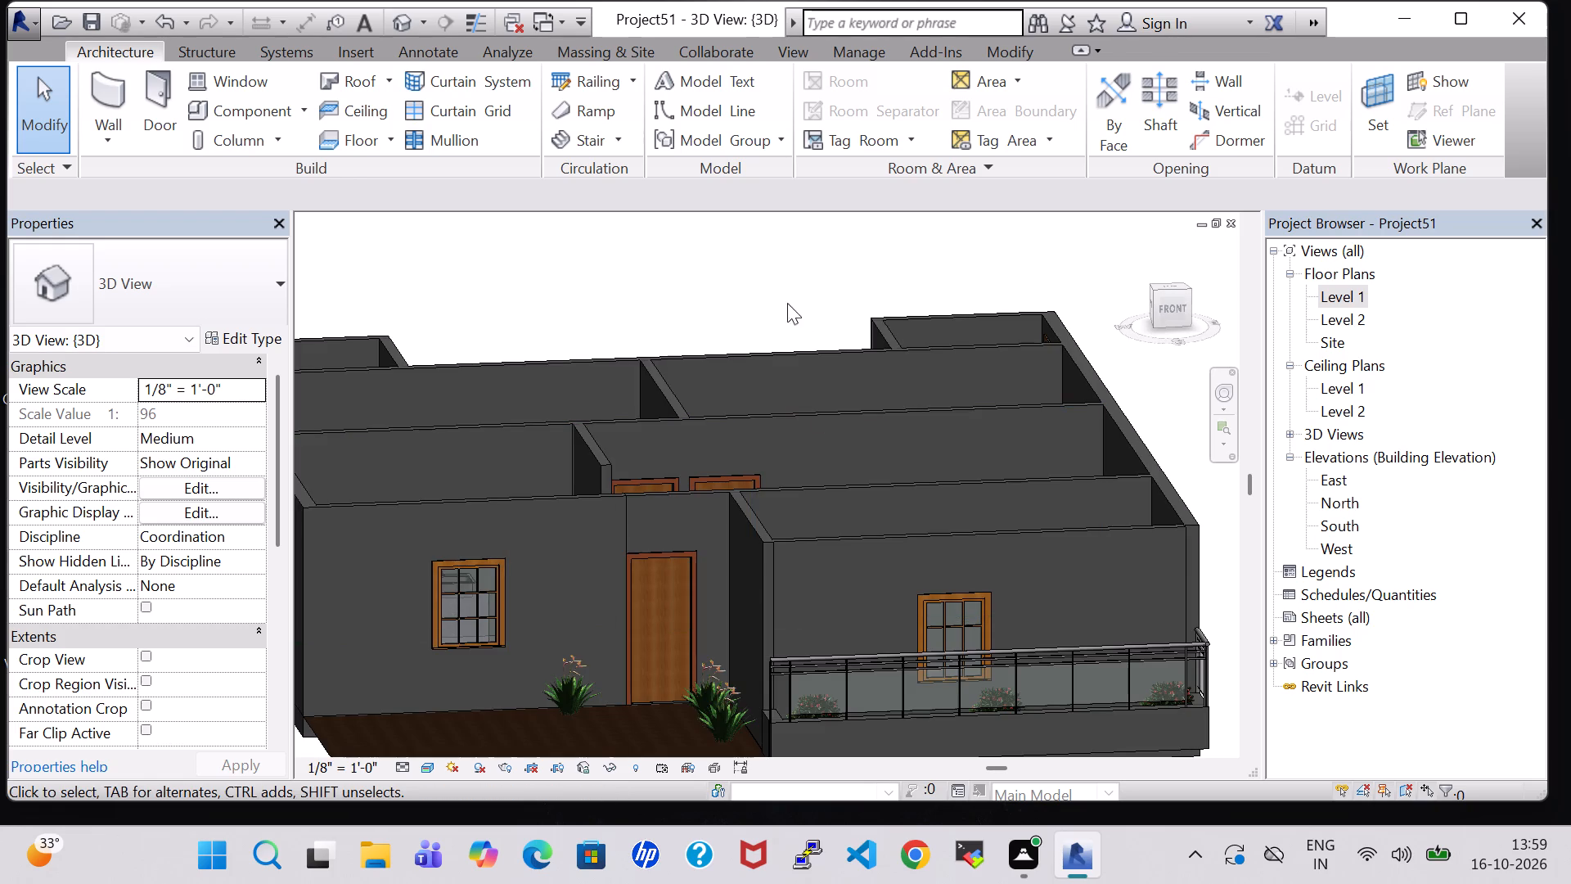
# Load the Table-Coffee component family from the Tables folder of the Furniture library with the Level 1 plan open.
pyautogui.click(212, 106)
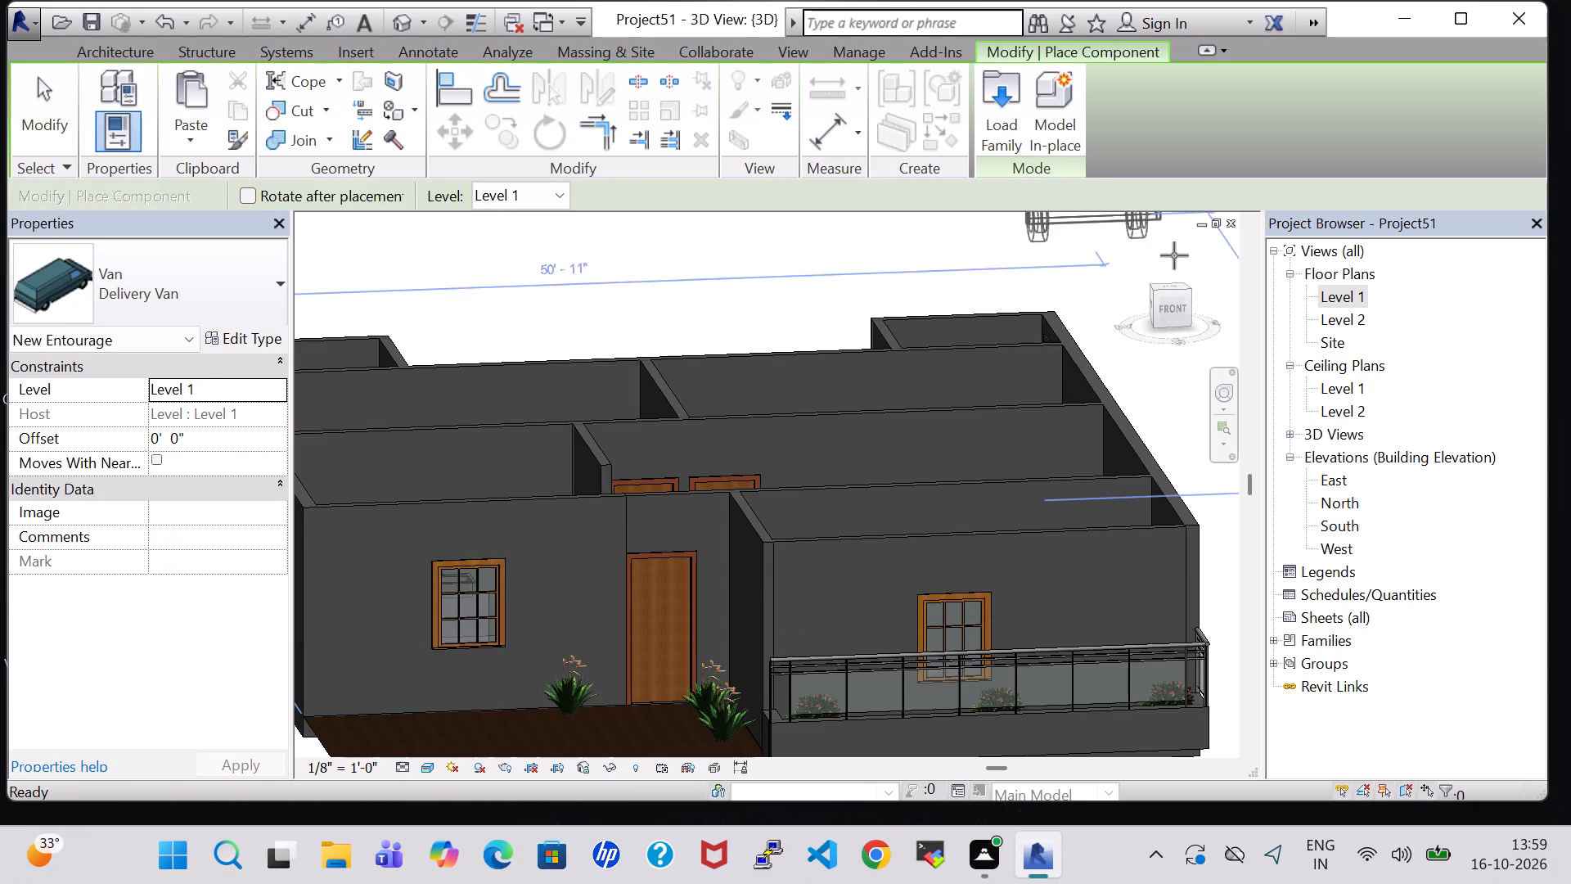
pyautogui.doubleClick(1356, 305)
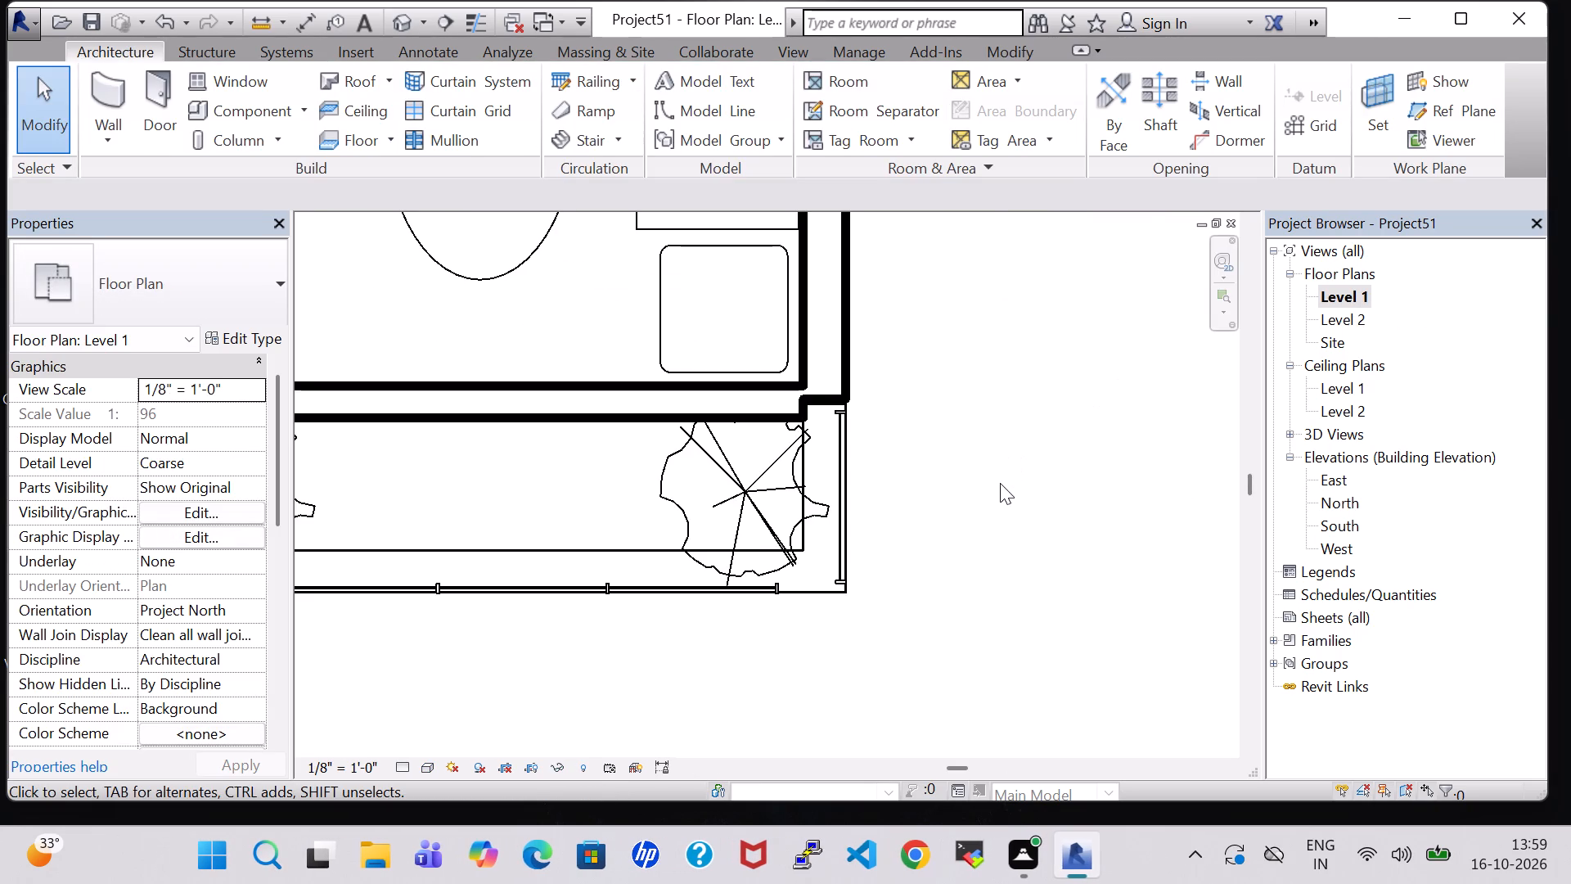
pyautogui.scroll(-2, 998, 487)
pyautogui.moveTo(957, 413); pyautogui.dragTo(1081, 660, button='middle')
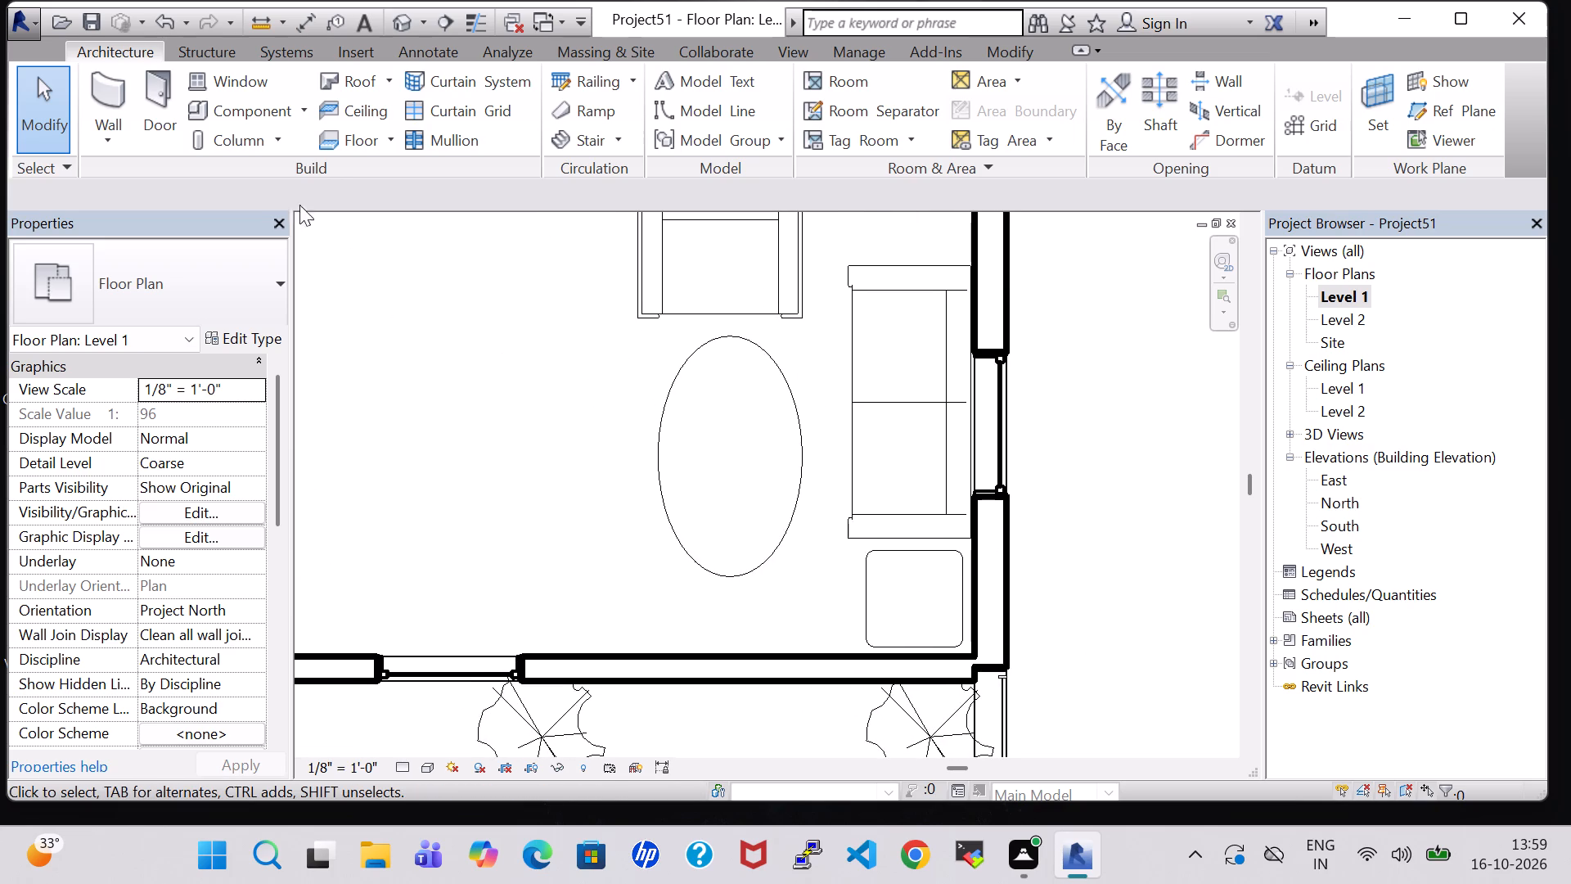
pyautogui.click(250, 120)
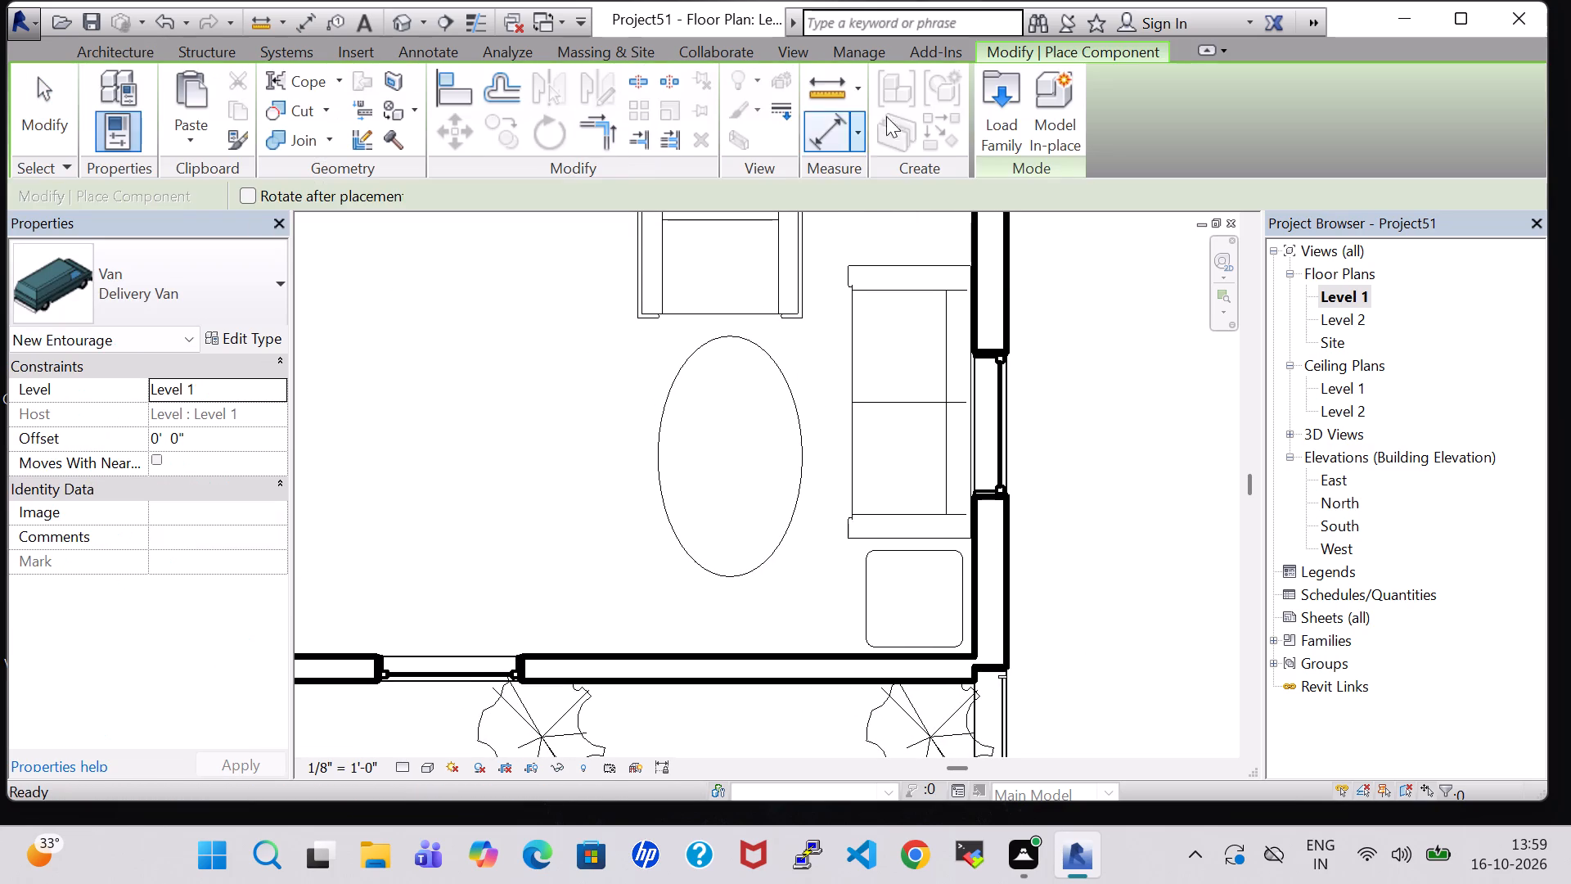
pyautogui.click(1015, 114)
pyautogui.scroll(-1, 824, 446)
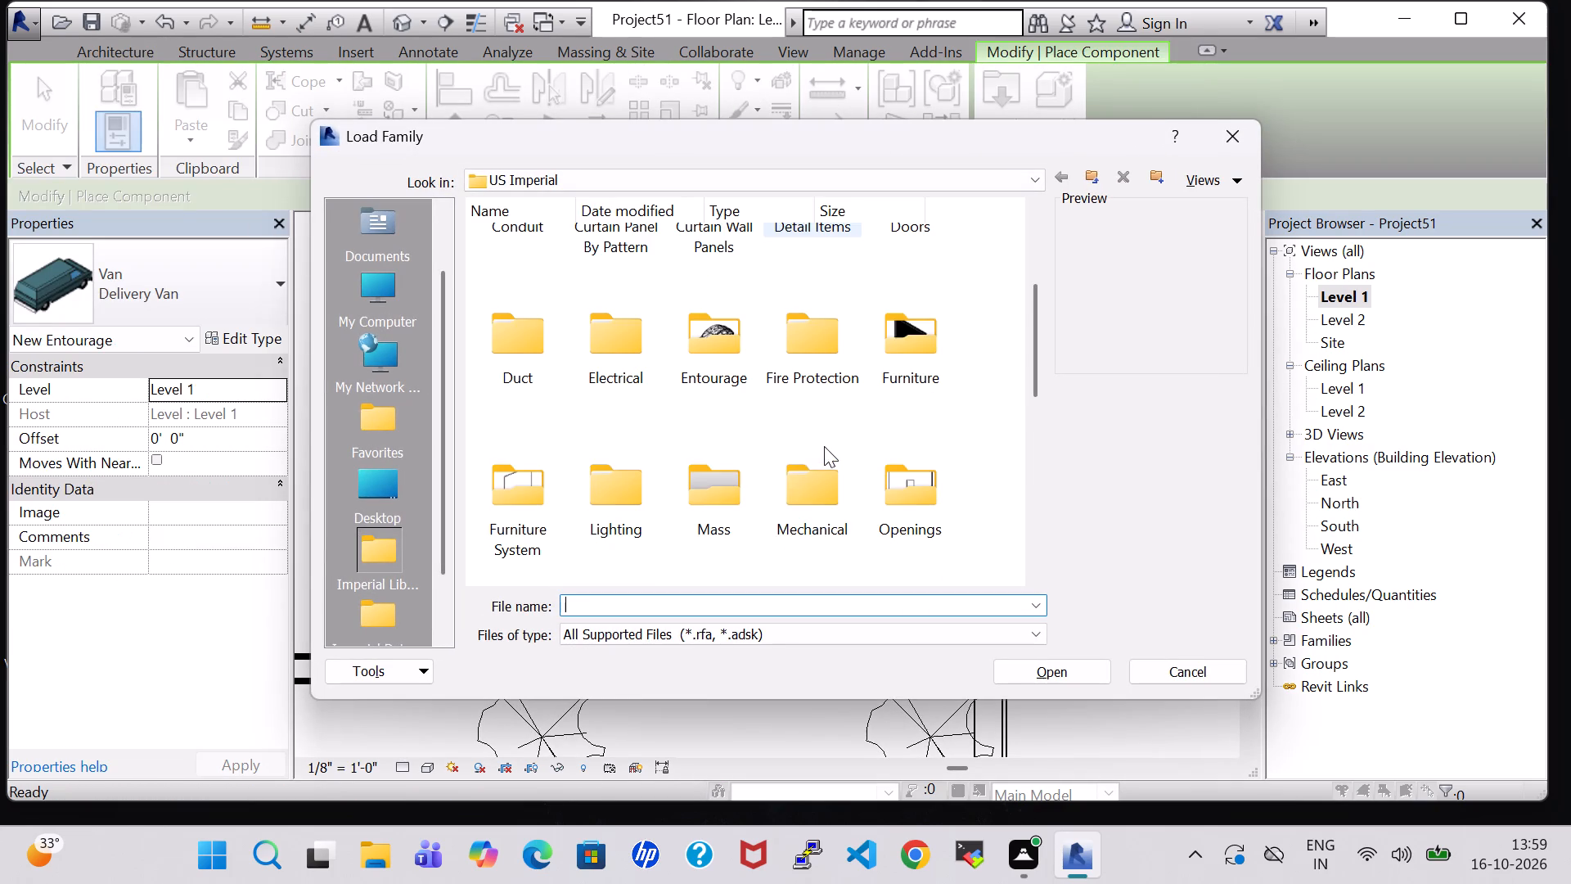
pyautogui.doubleClick(906, 318)
pyautogui.doubleClick(804, 278)
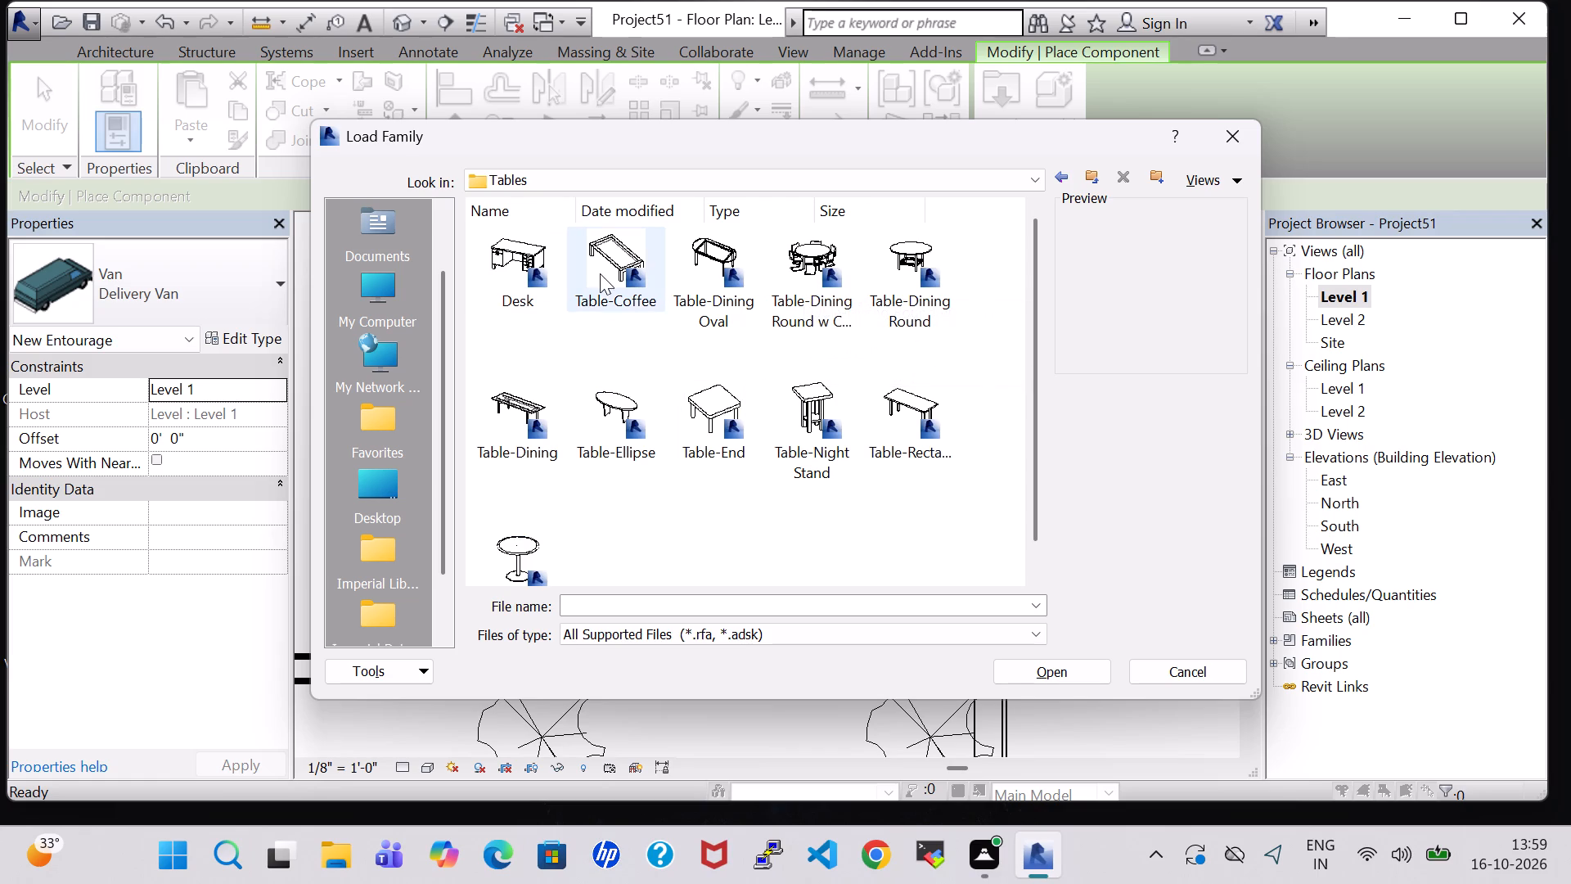
pyautogui.click(600, 273)
pyautogui.click(1077, 664)
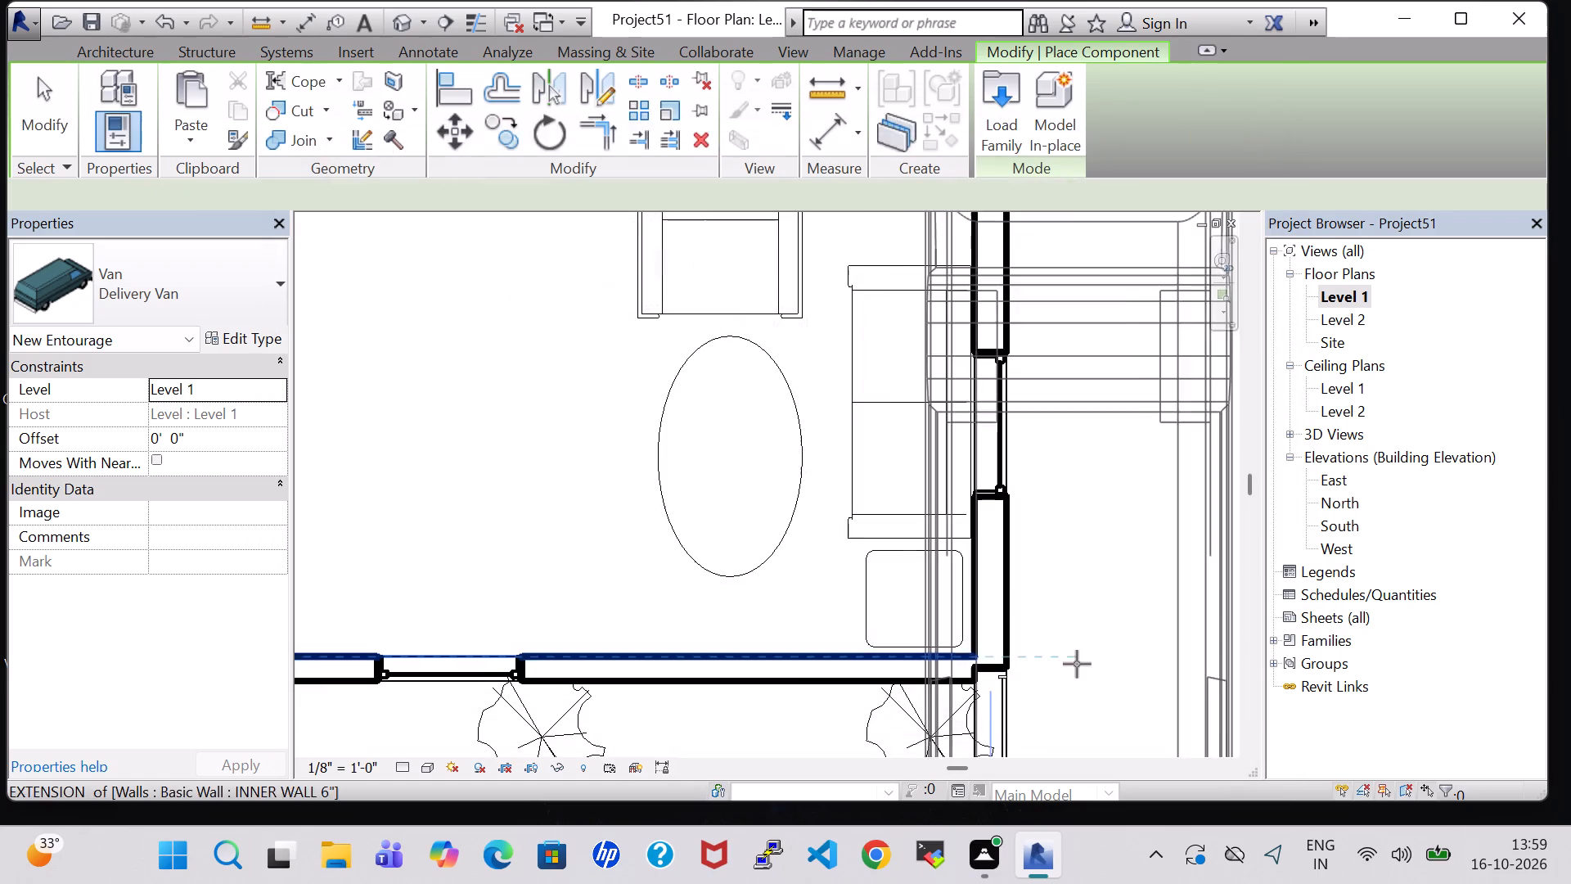
# Load the Table-Round family from the Furniture library's Tables folder and place a 36" diameter table between the chairs and oval table in the south room.
pyautogui.scroll(-5, 809, 566)
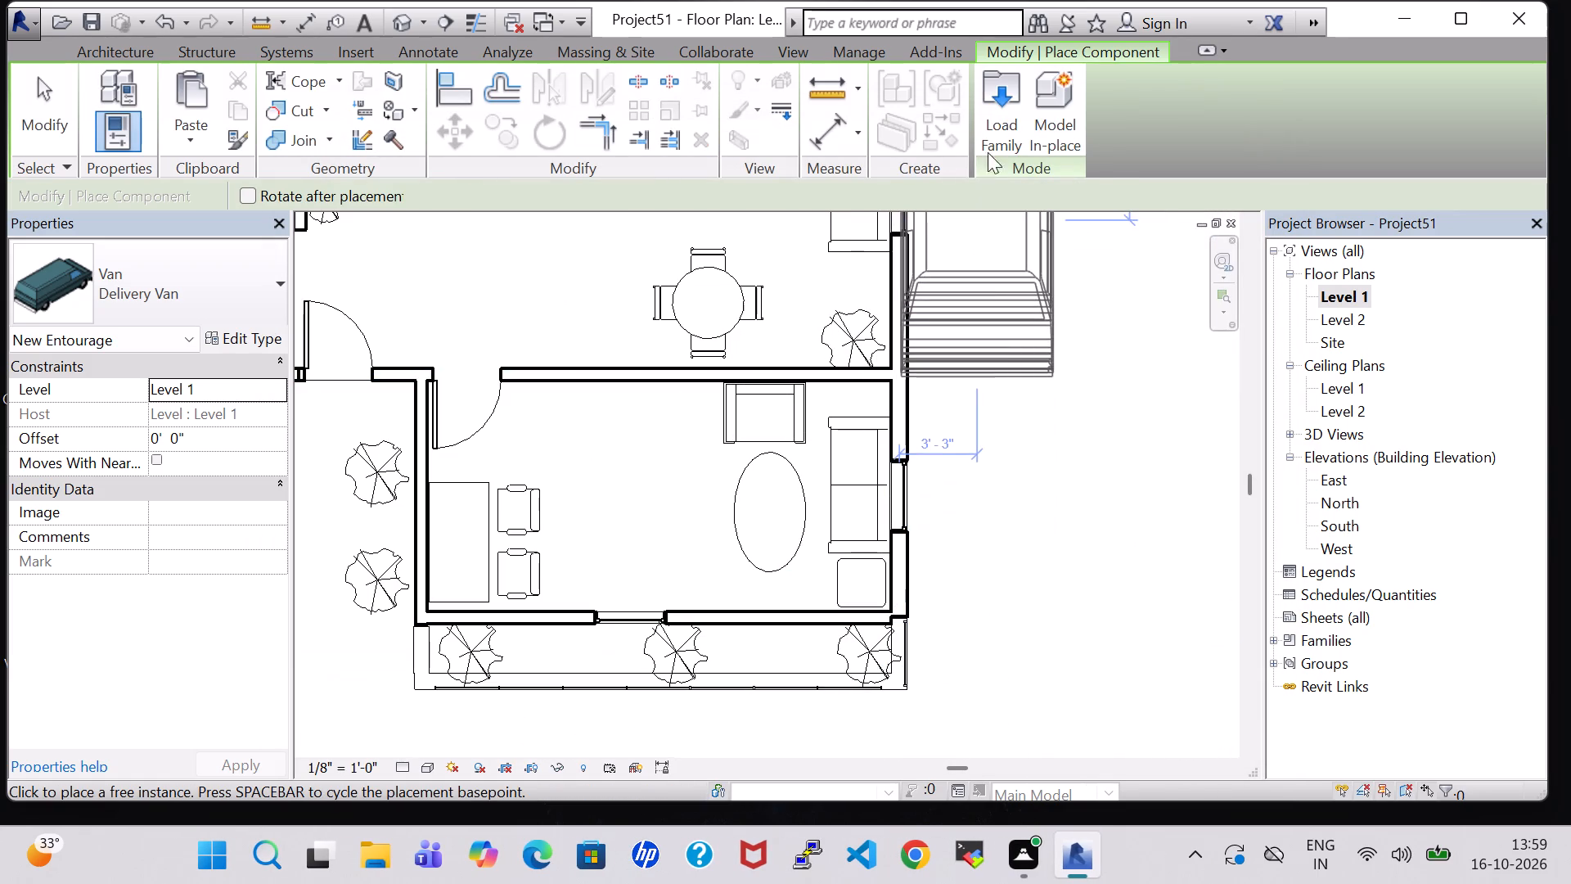
pyautogui.click(993, 122)
pyautogui.doubleClick(893, 555)
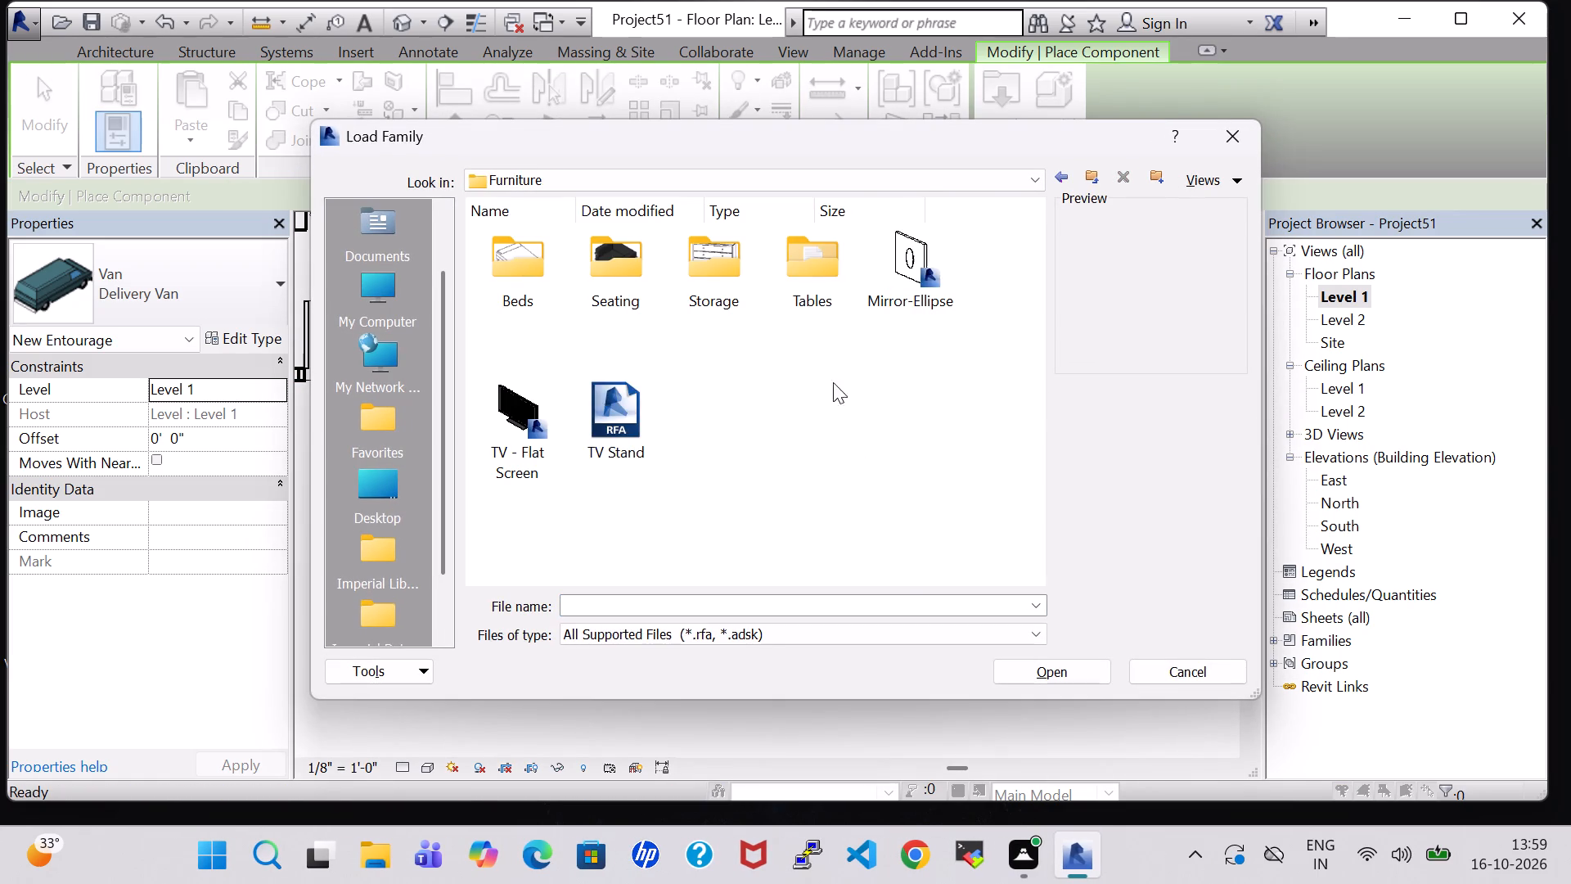
pyautogui.doubleClick(799, 289)
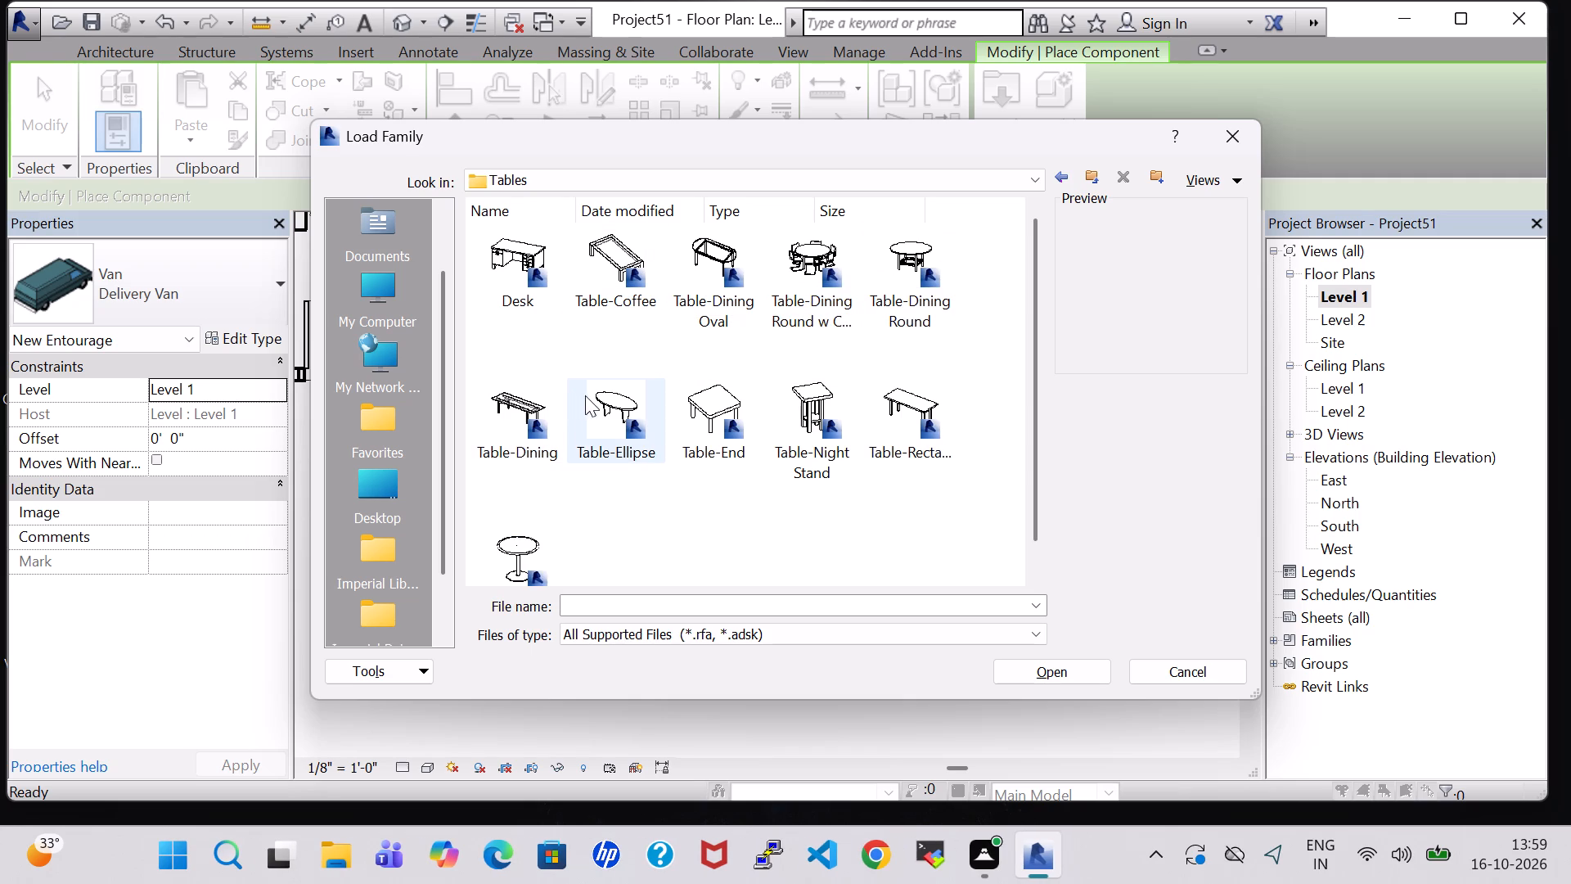
pyautogui.click(537, 535)
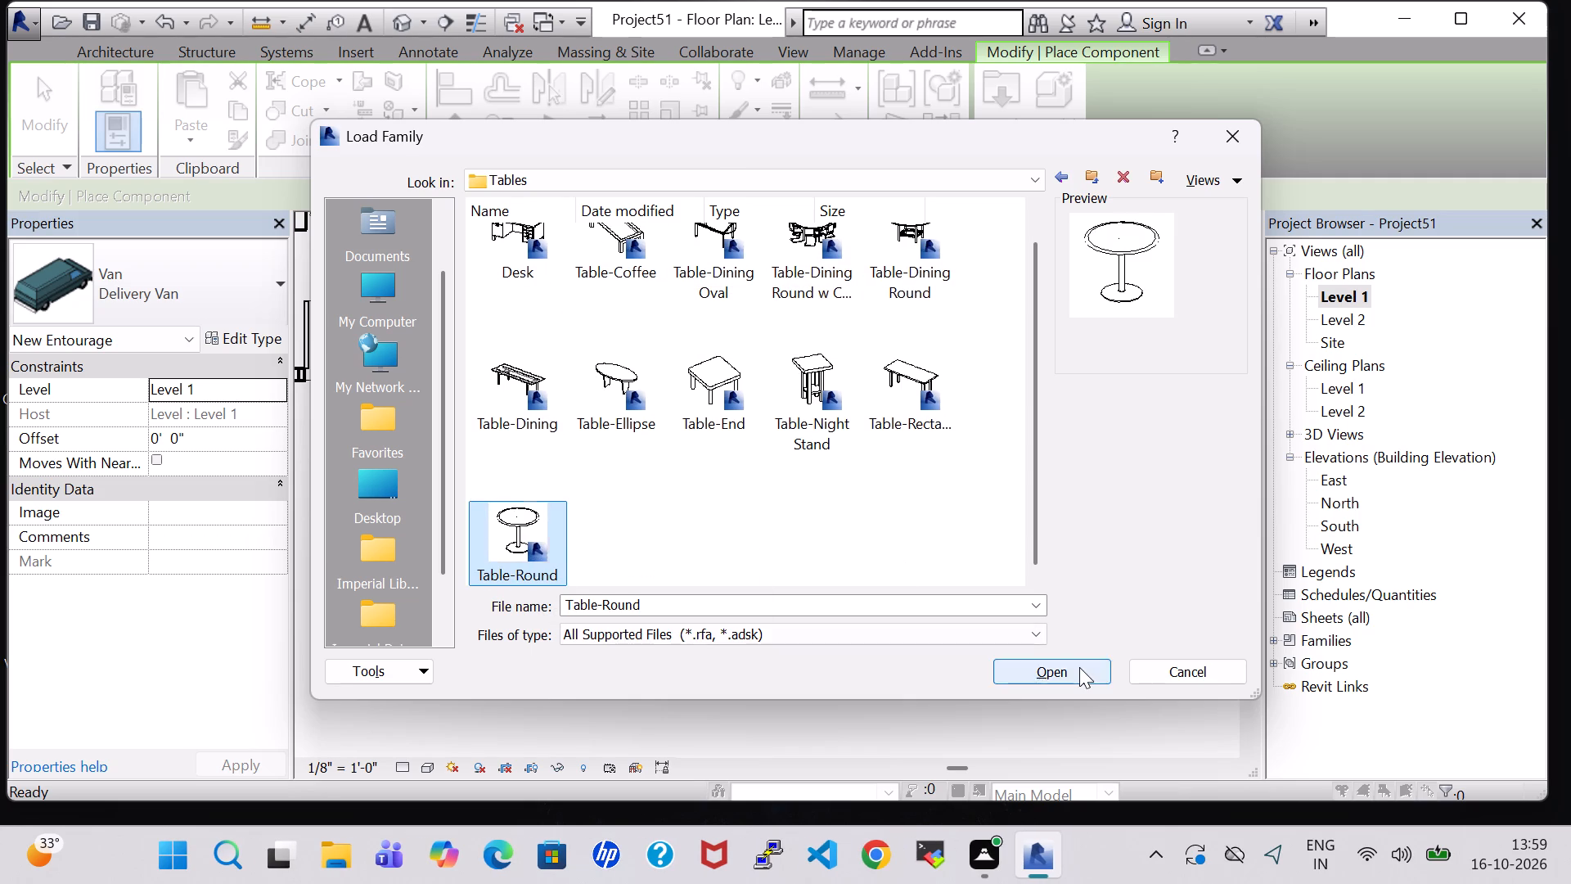
pyautogui.click(1079, 667)
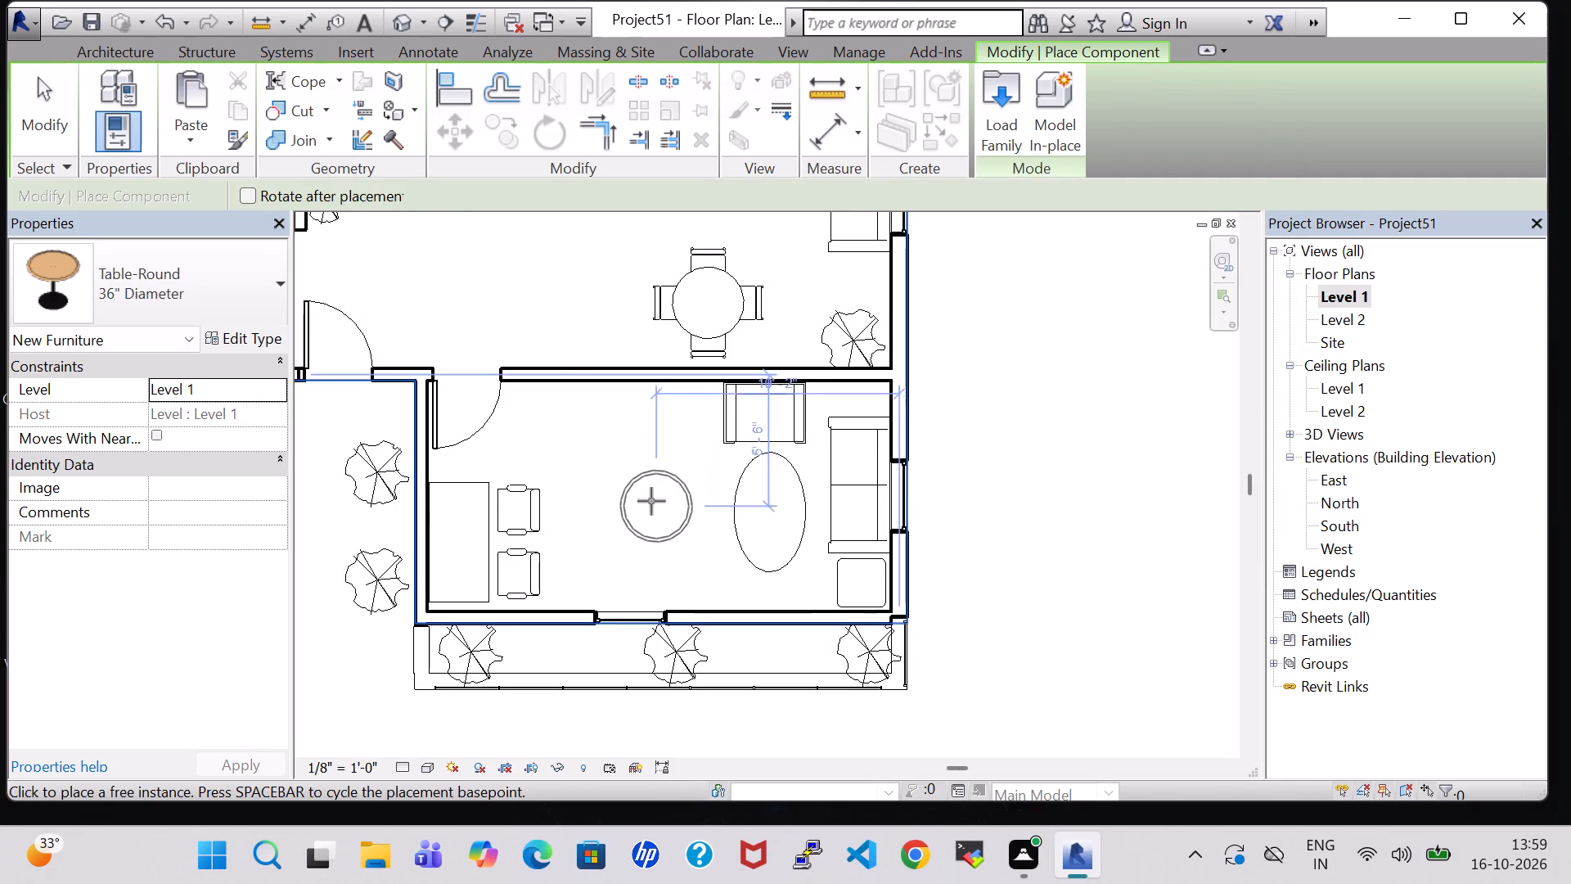
pyautogui.click(648, 499)
pyautogui.press('Escape')
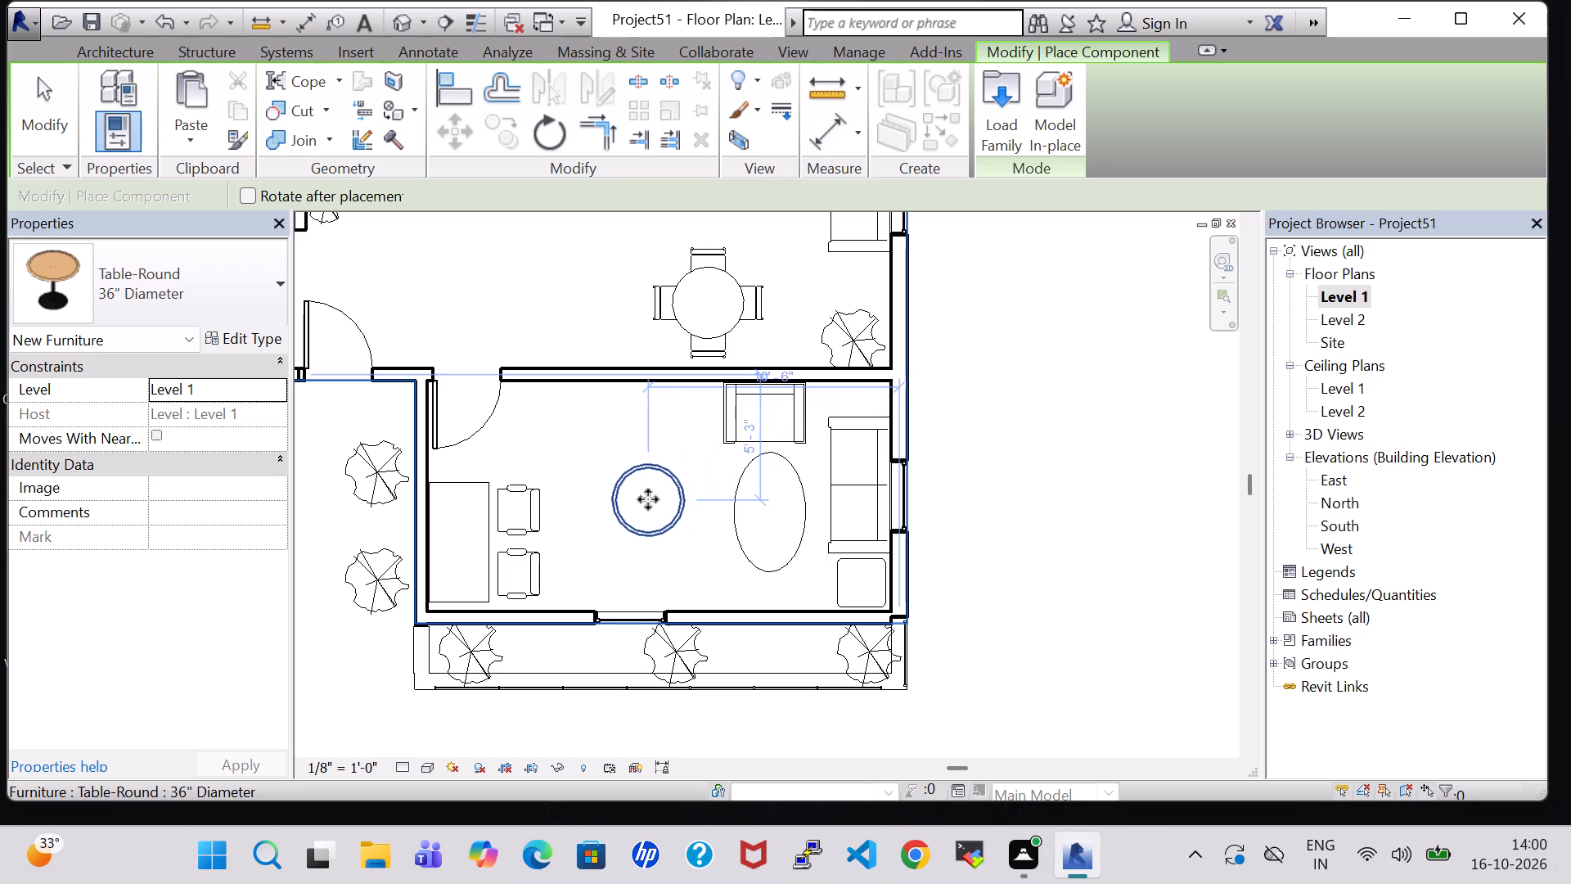
pyautogui.press('Escape')
# Save the project.
pyautogui.click(246, 106)
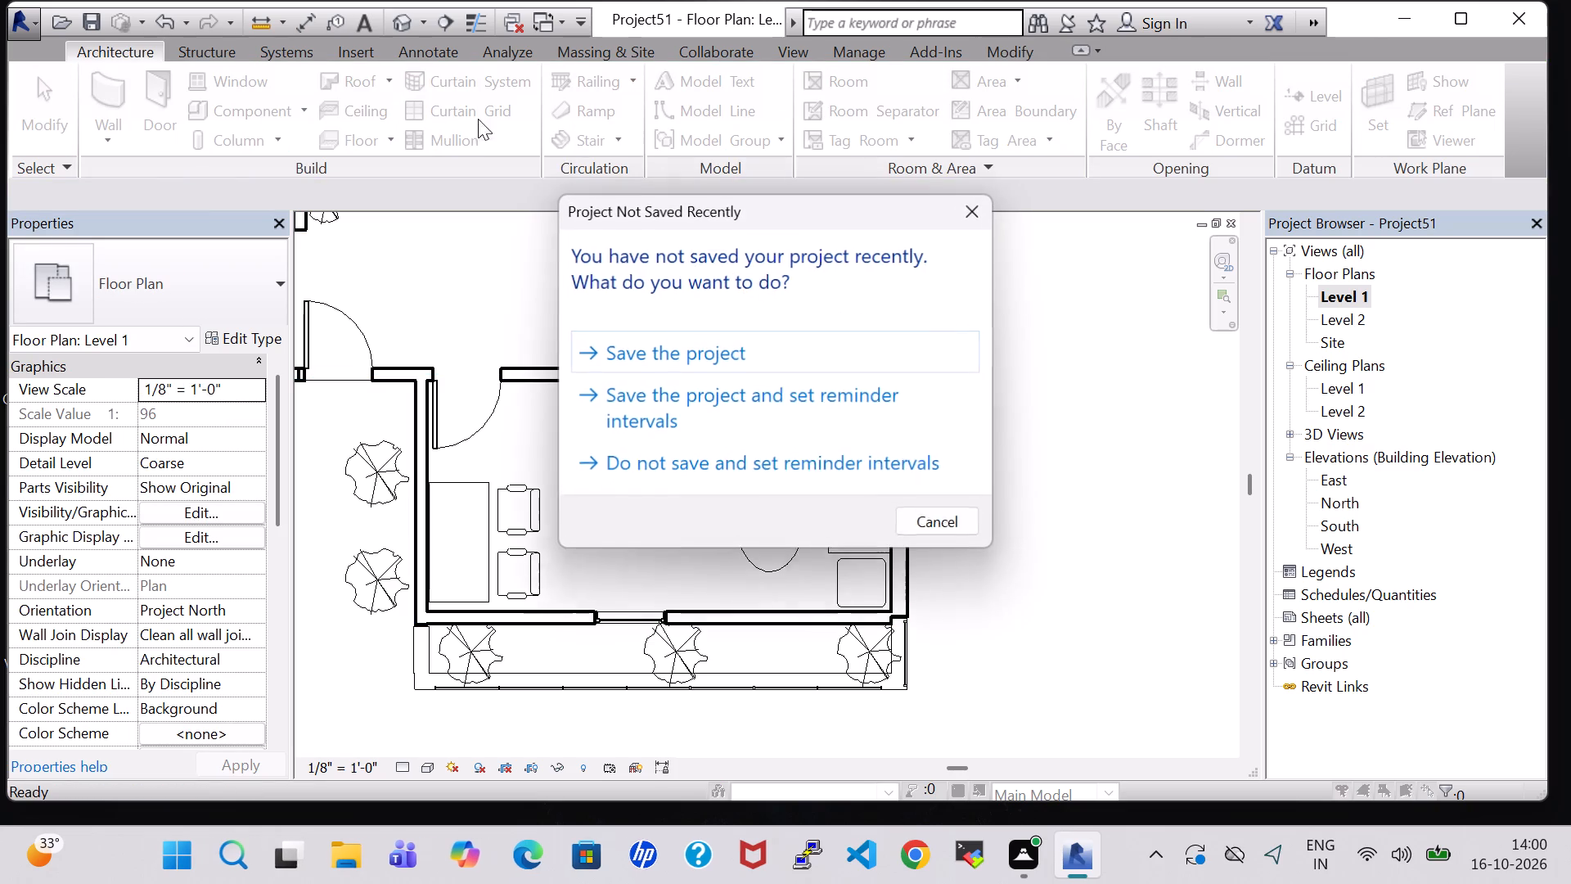
pyautogui.click(767, 339)
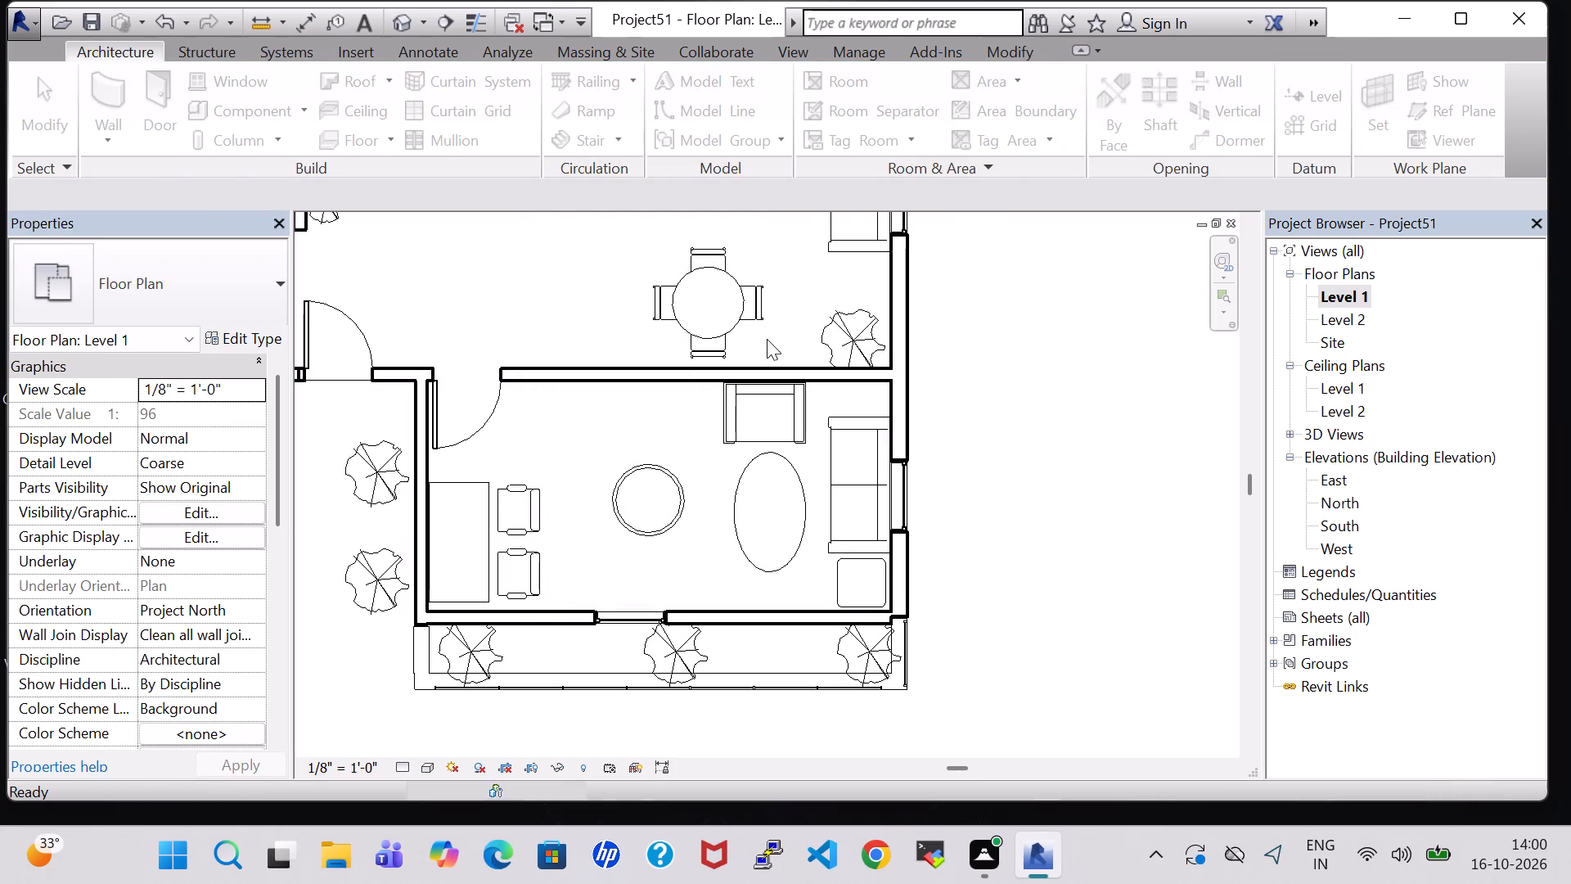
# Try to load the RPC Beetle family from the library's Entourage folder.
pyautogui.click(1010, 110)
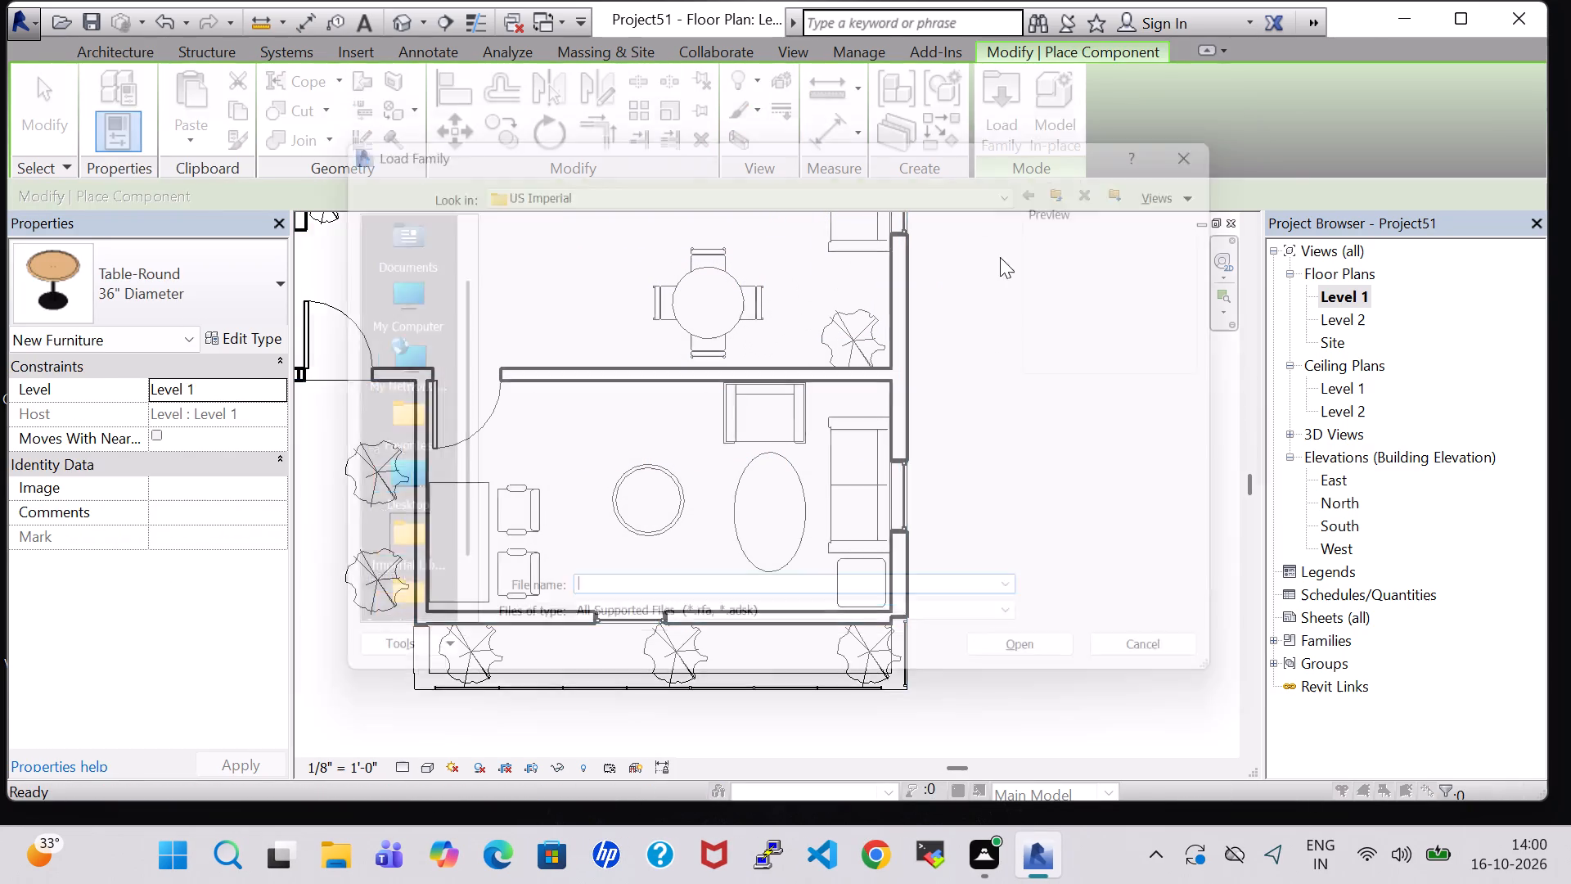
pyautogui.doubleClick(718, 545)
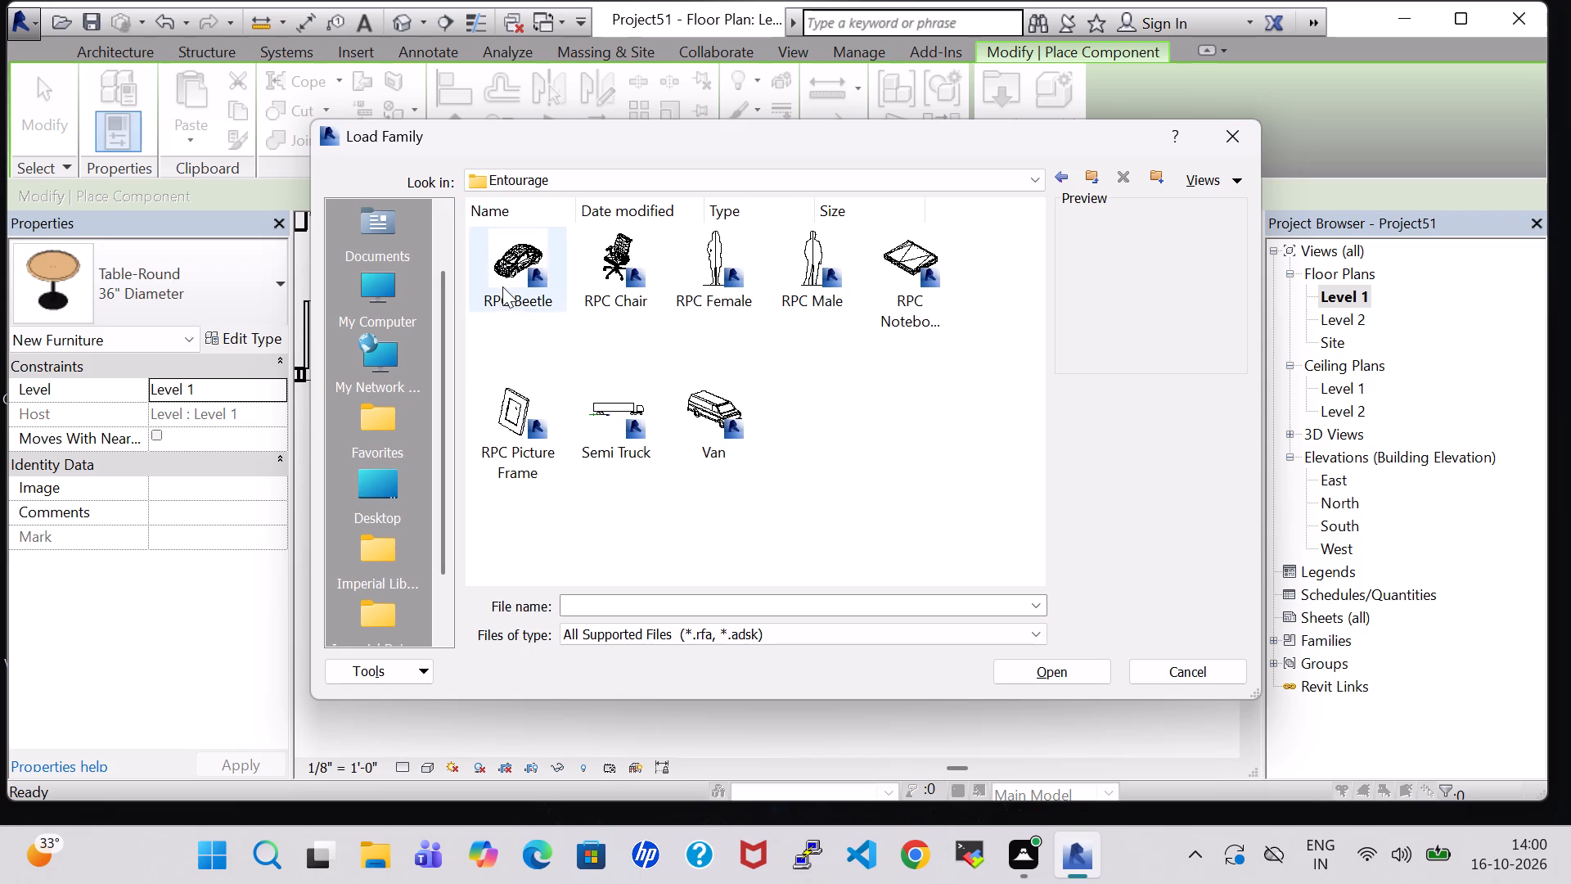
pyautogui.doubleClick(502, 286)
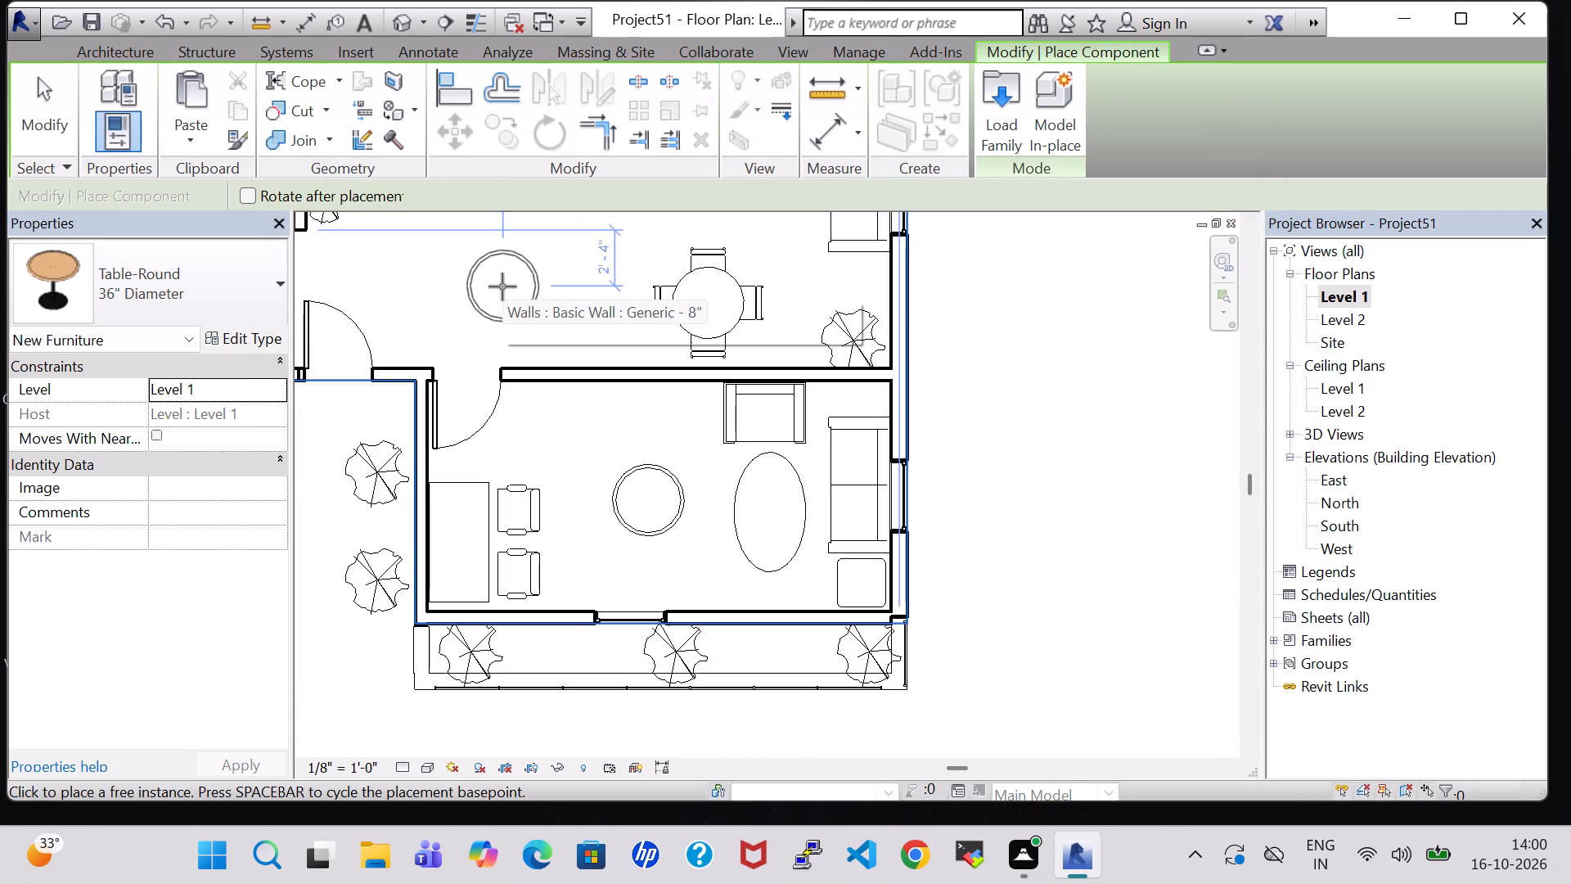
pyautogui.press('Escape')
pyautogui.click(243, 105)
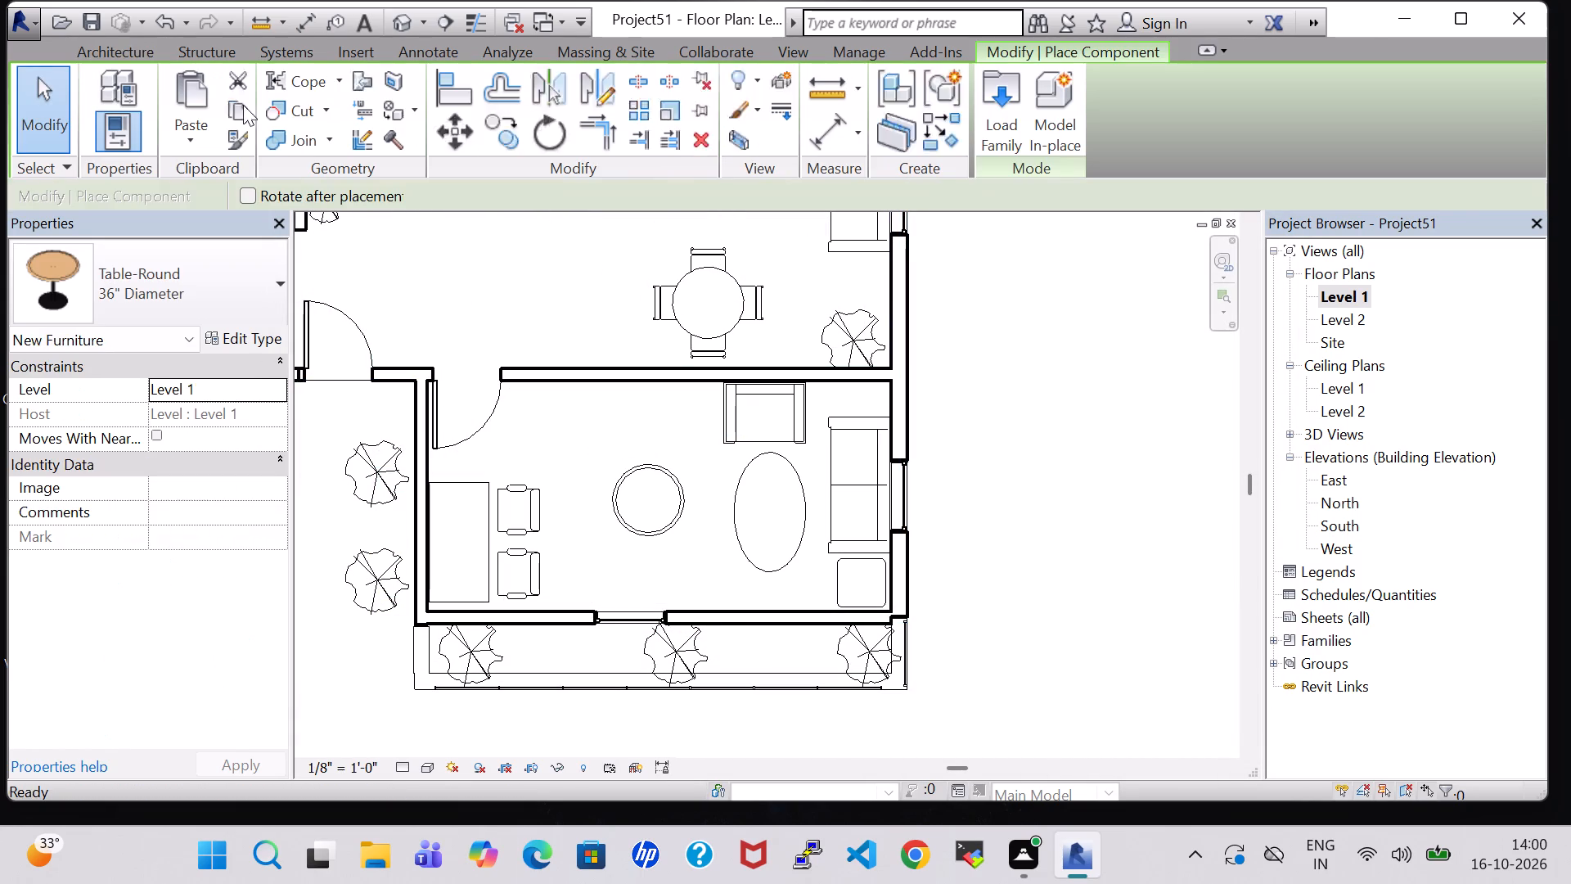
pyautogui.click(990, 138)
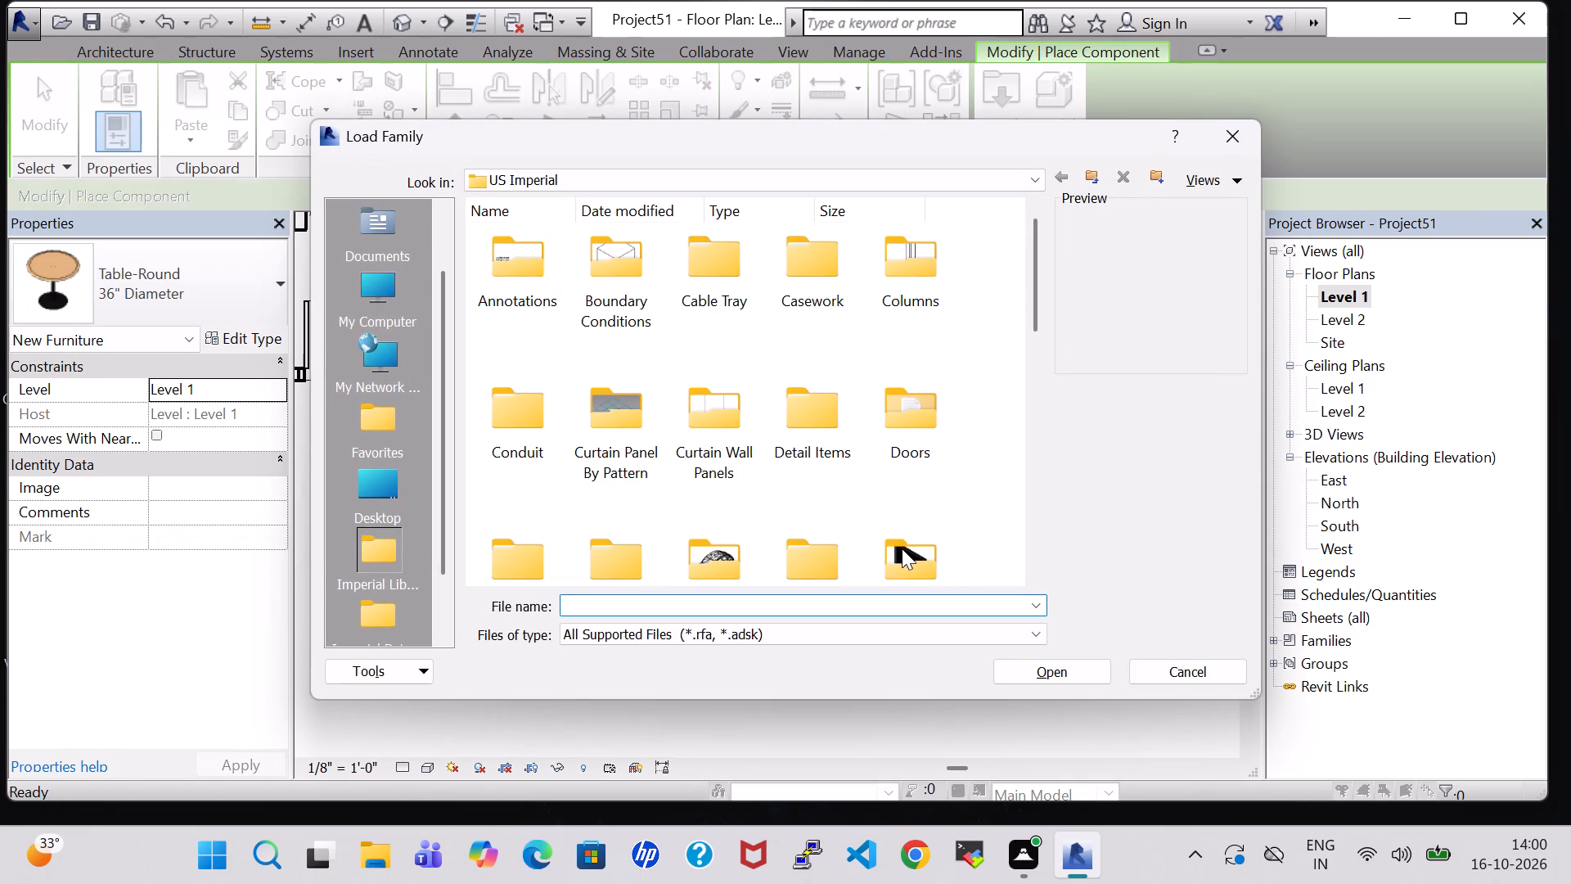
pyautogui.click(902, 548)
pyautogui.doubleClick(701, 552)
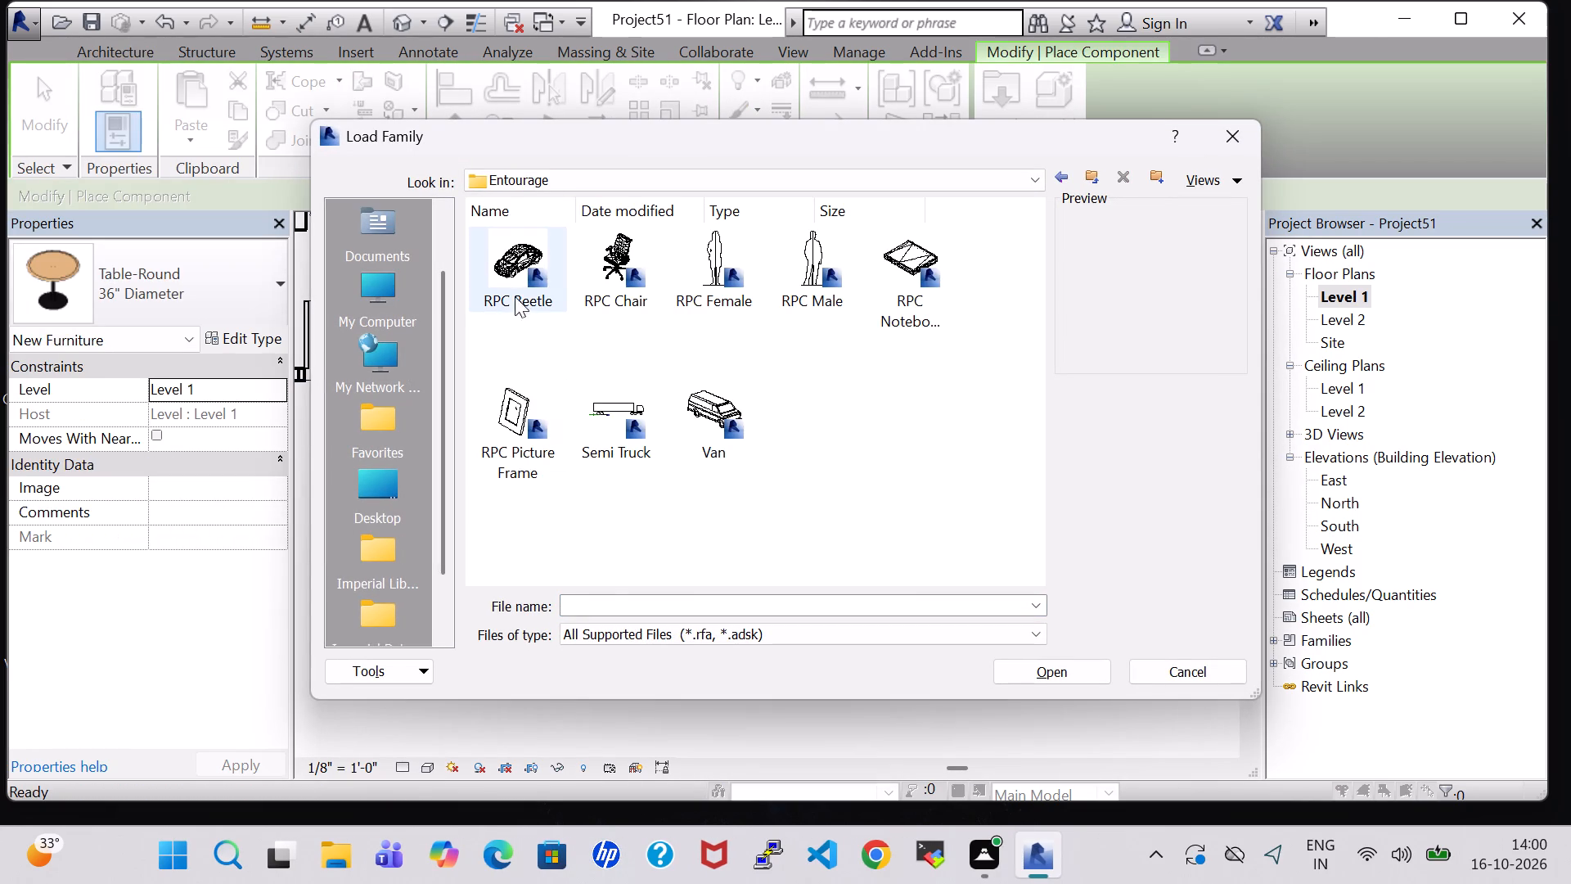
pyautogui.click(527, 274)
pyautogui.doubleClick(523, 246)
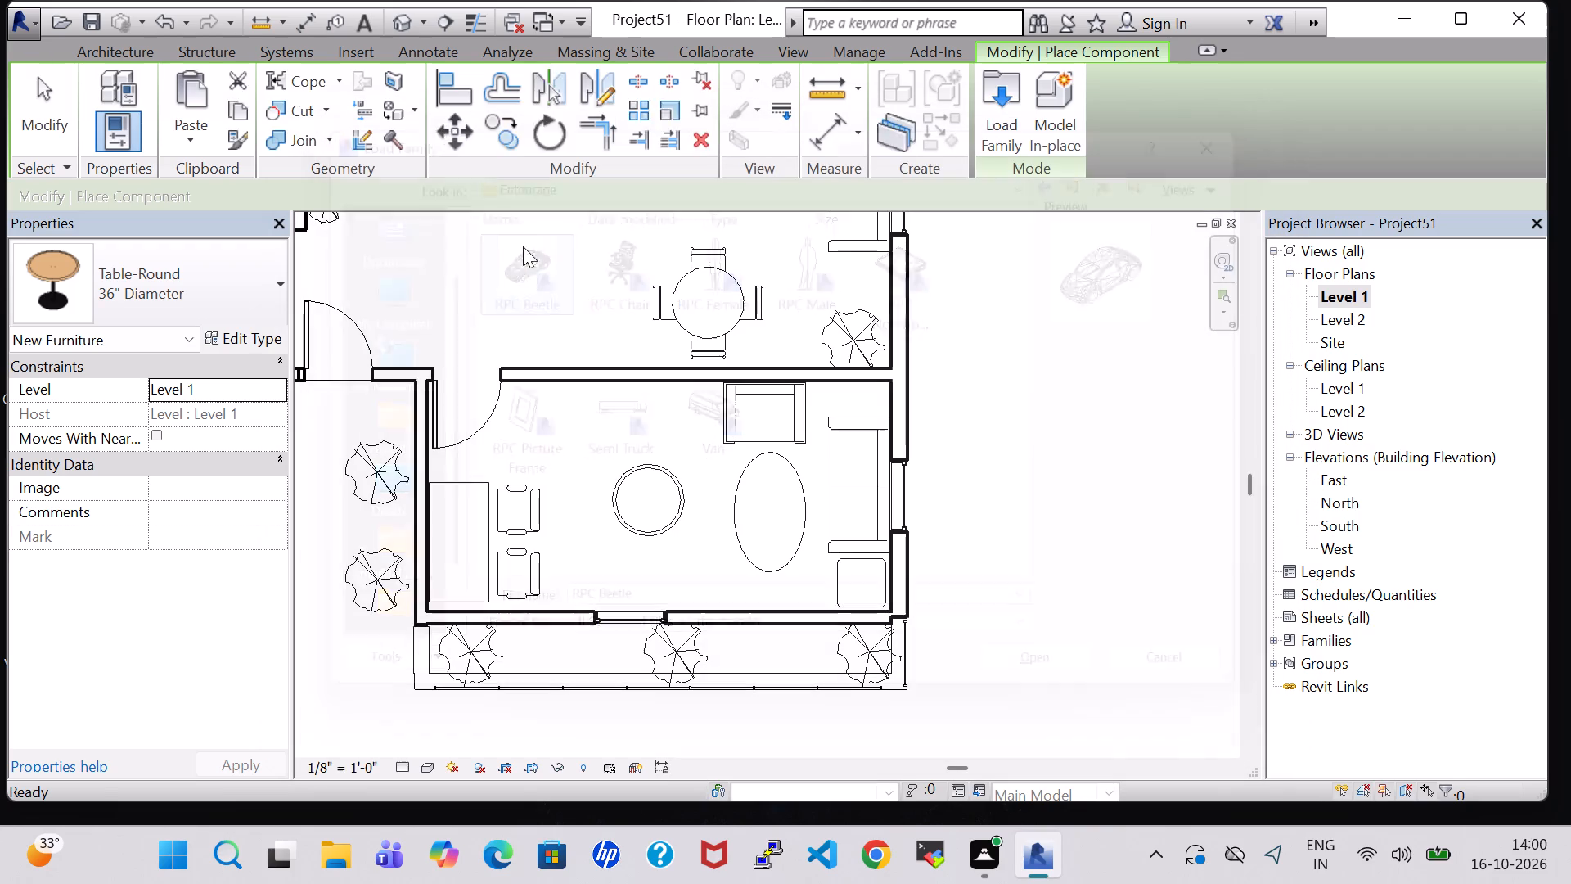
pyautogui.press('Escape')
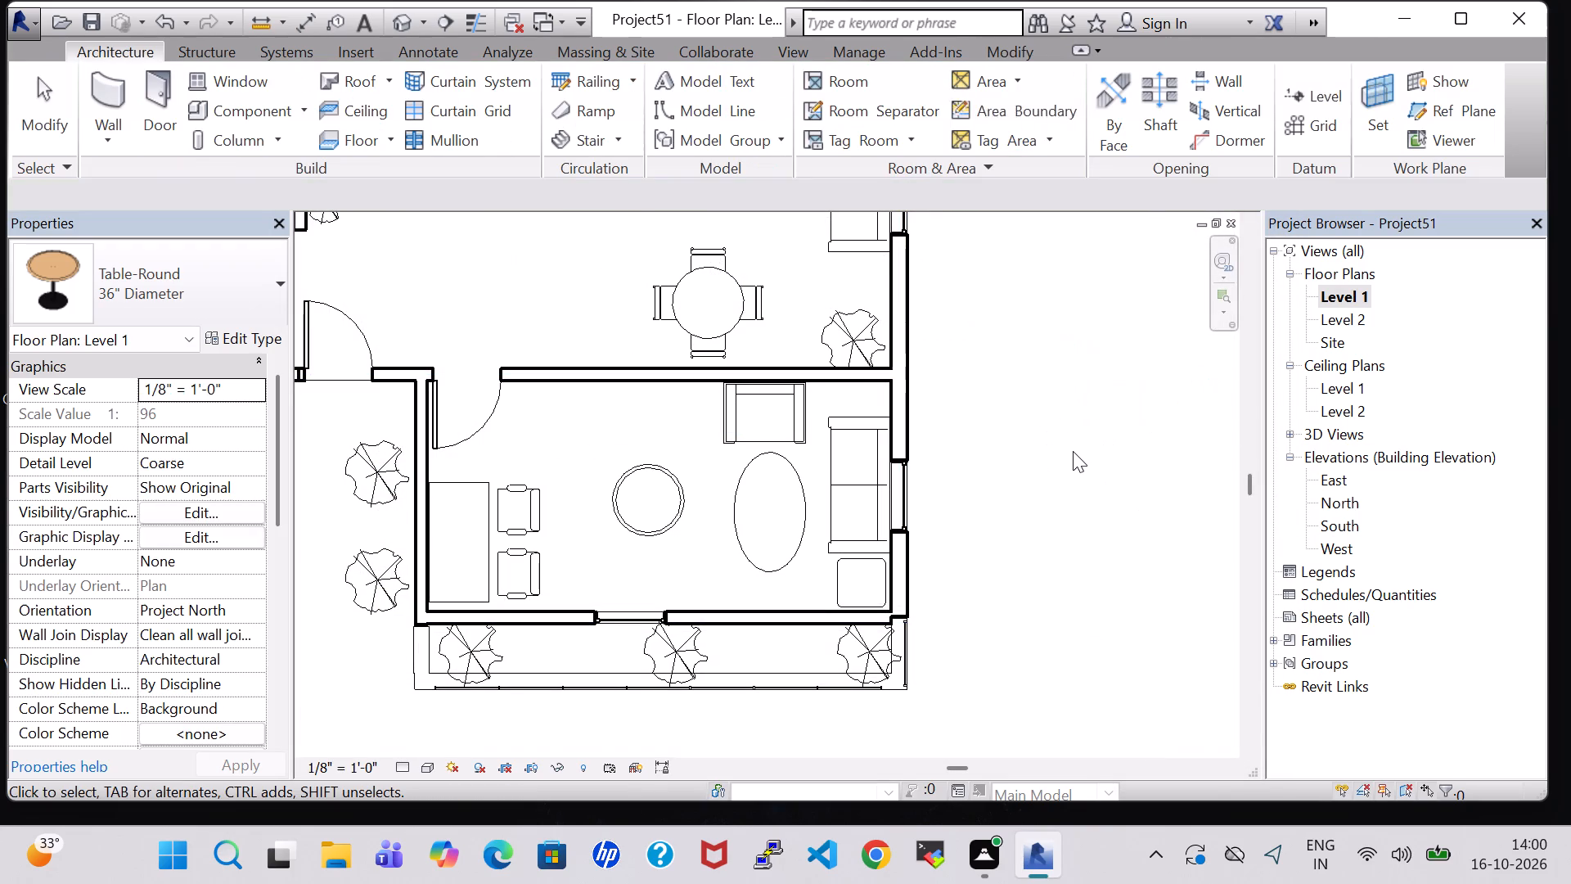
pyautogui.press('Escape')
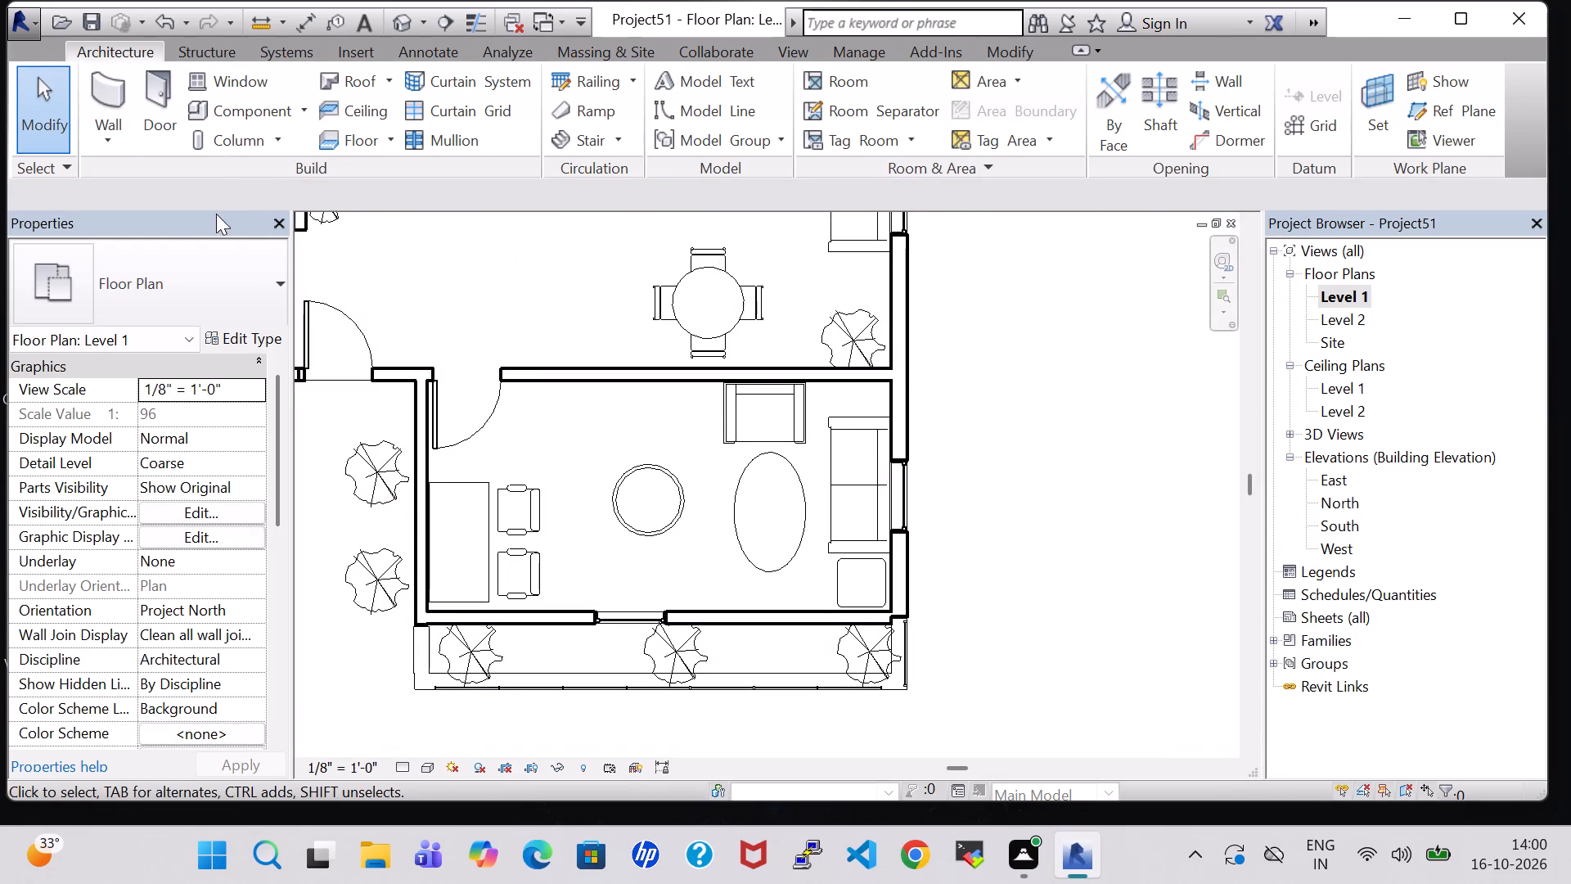
# Load the RPC Chair family from the Entourage folder and place a Steelcase Think Chair north of the round table, about 2' 2" from the partition wall.
pyautogui.click(215, 114)
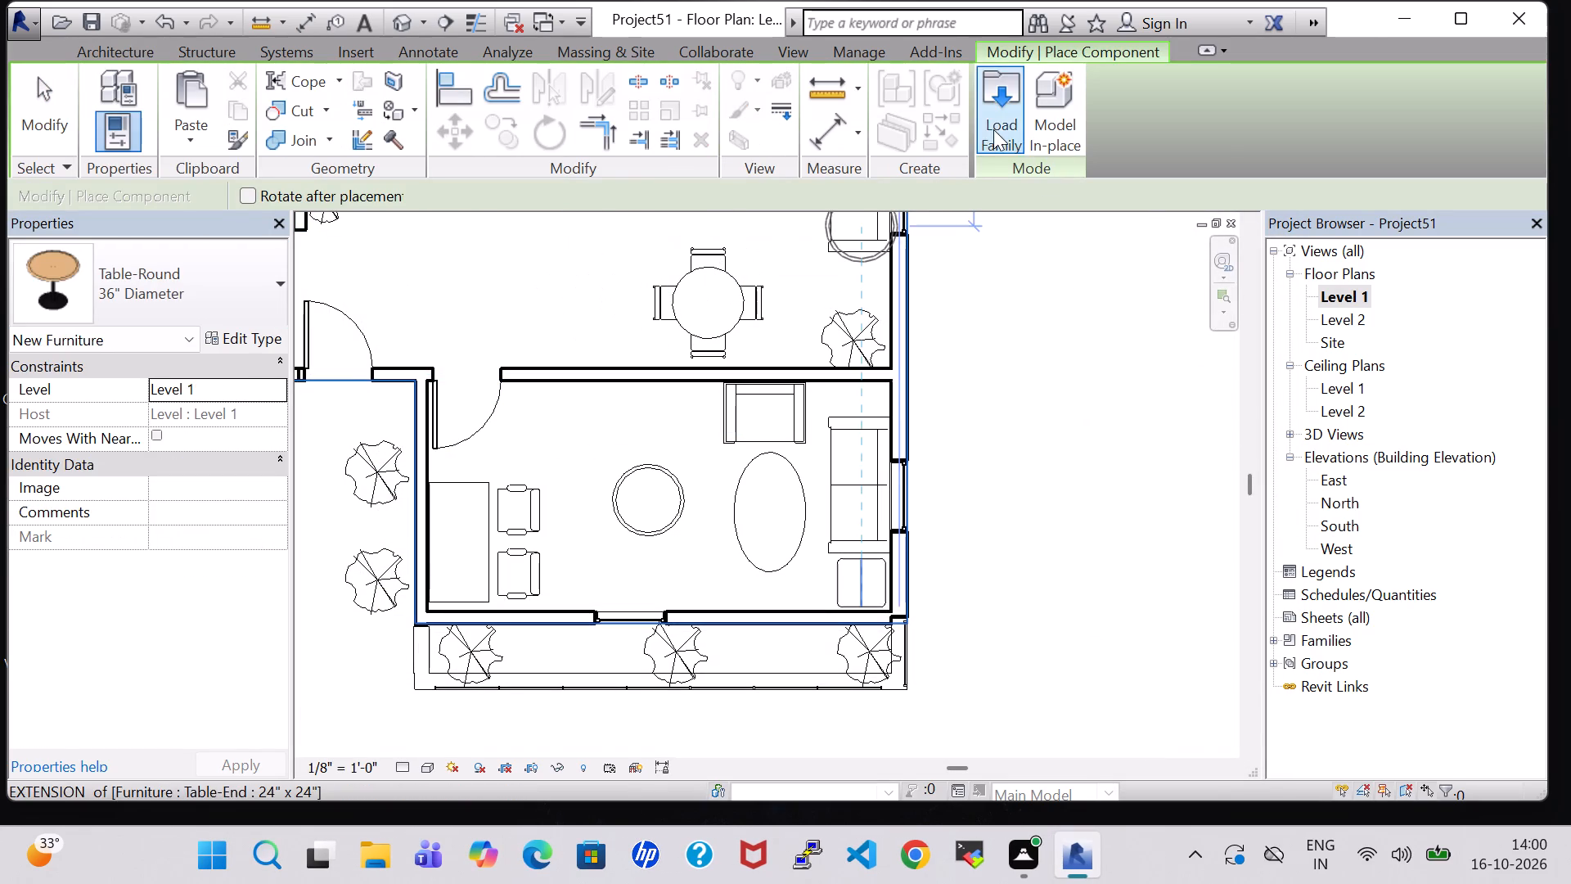
pyautogui.click(993, 129)
pyautogui.doubleClick(694, 569)
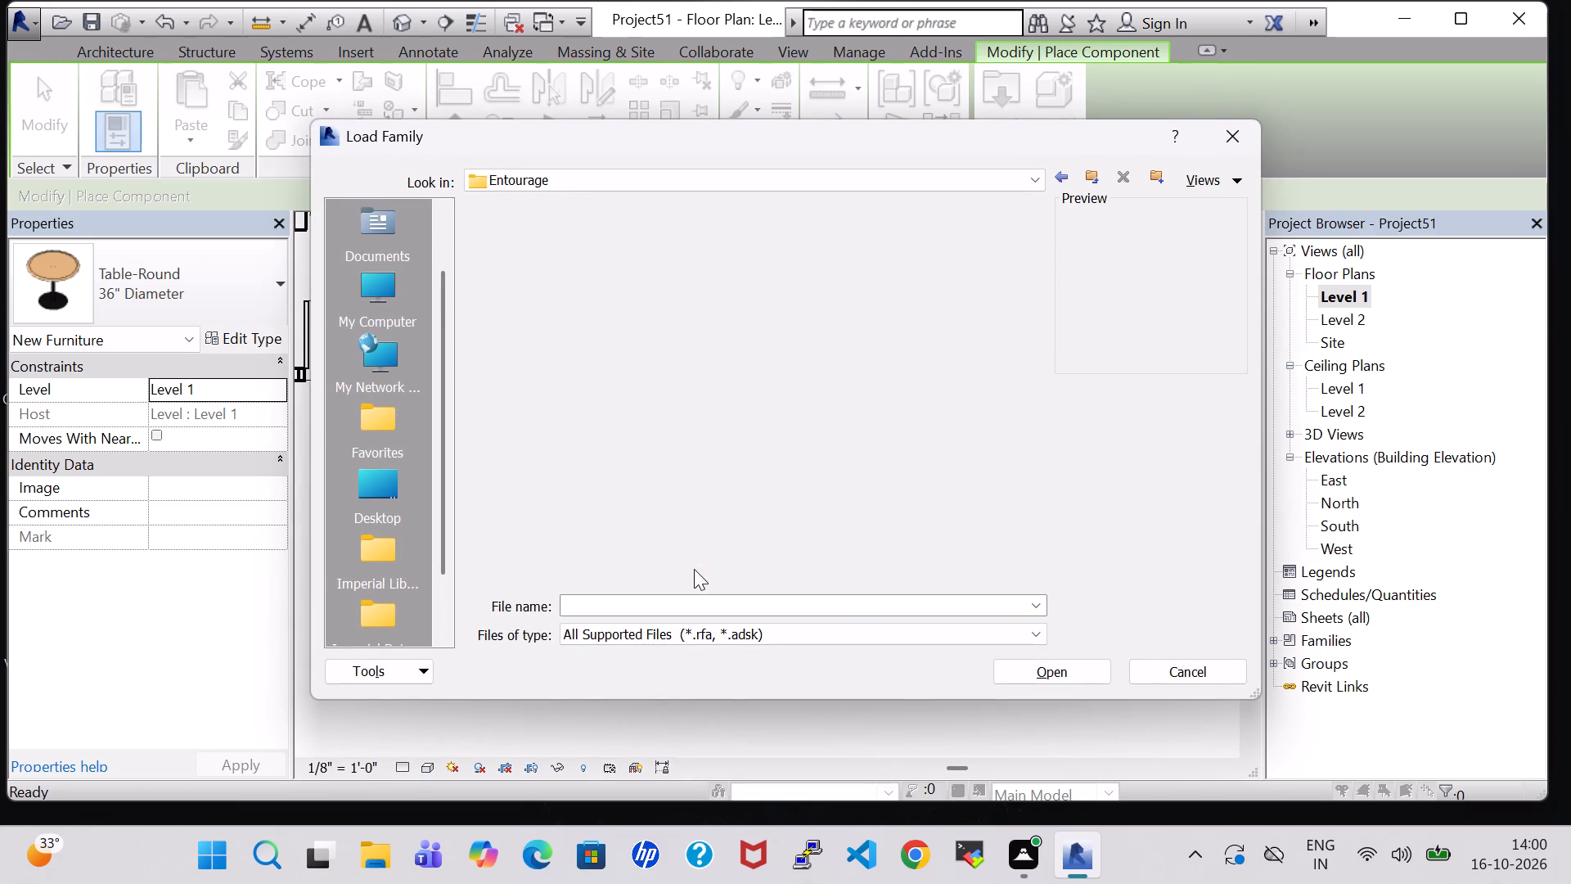
pyautogui.click(615, 257)
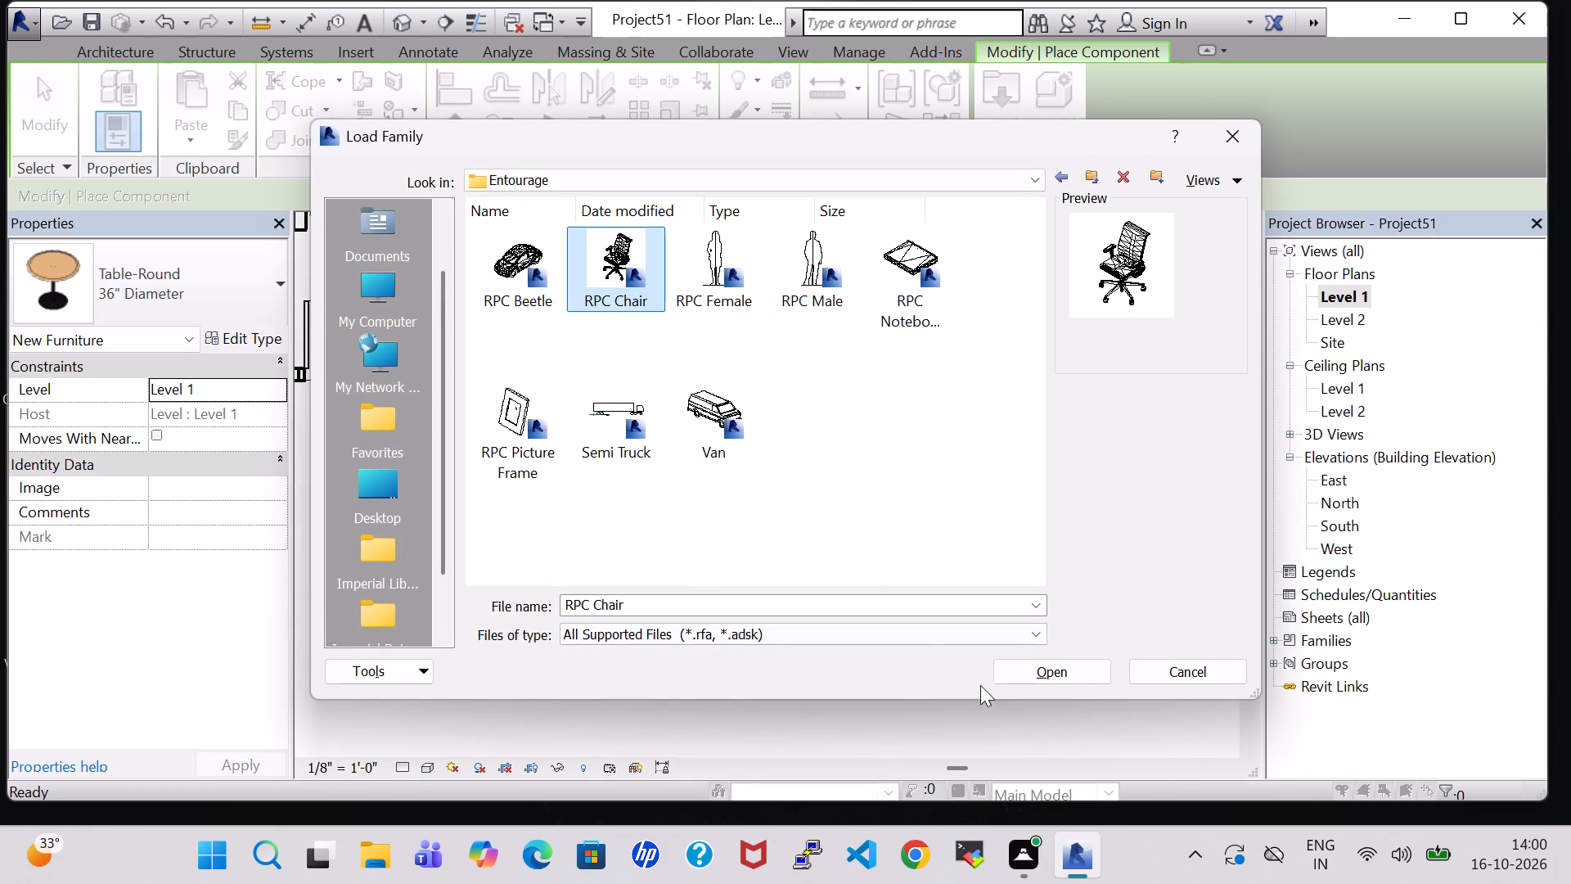
pyautogui.click(1037, 666)
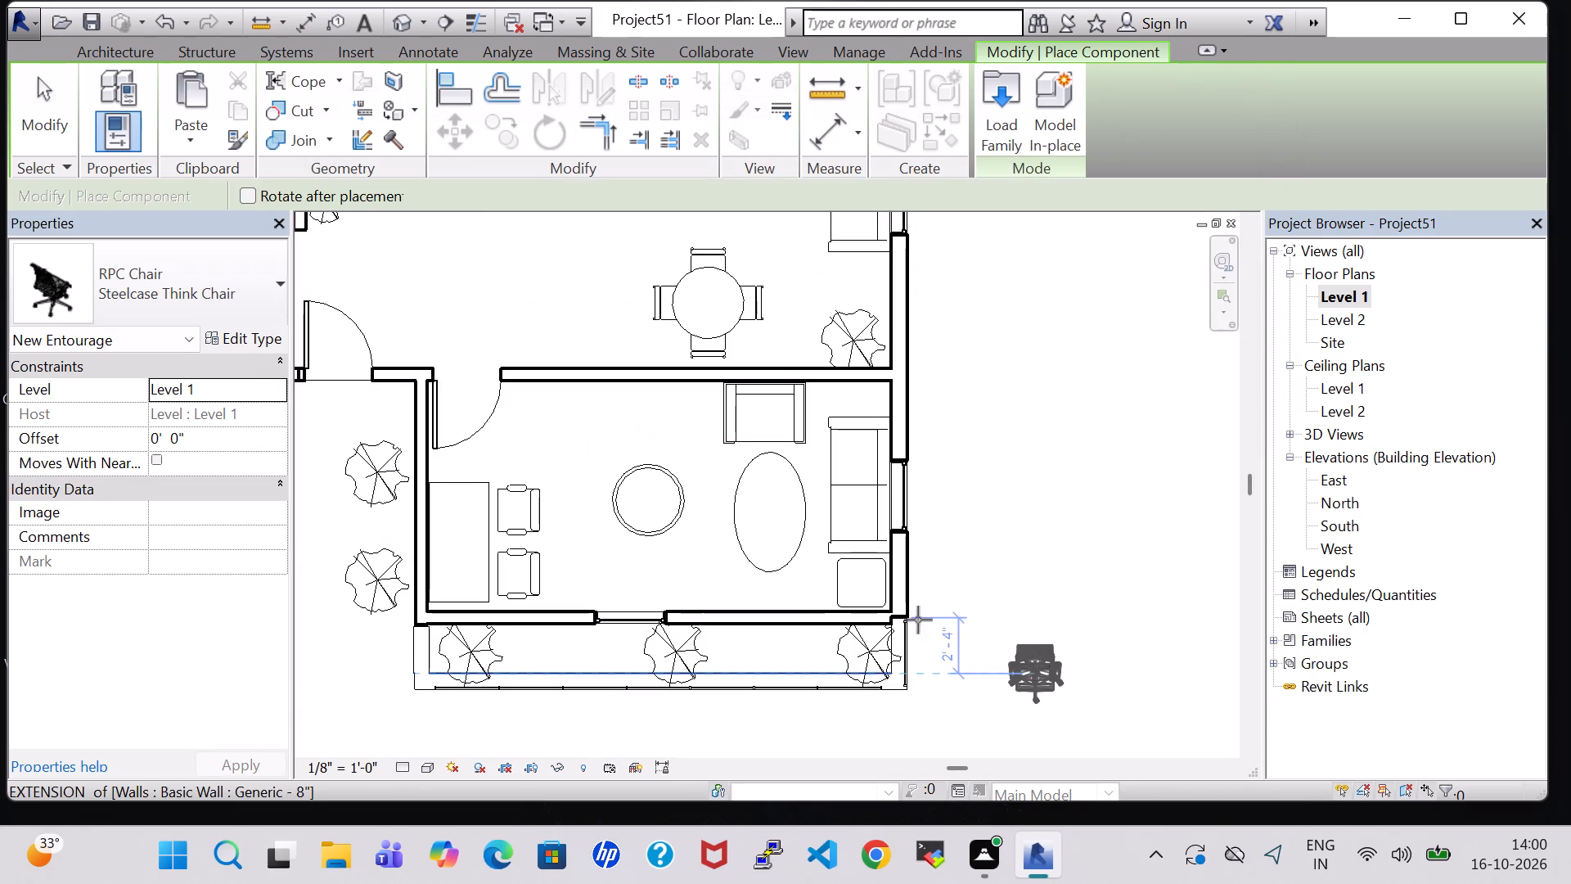
pyautogui.click(610, 426)
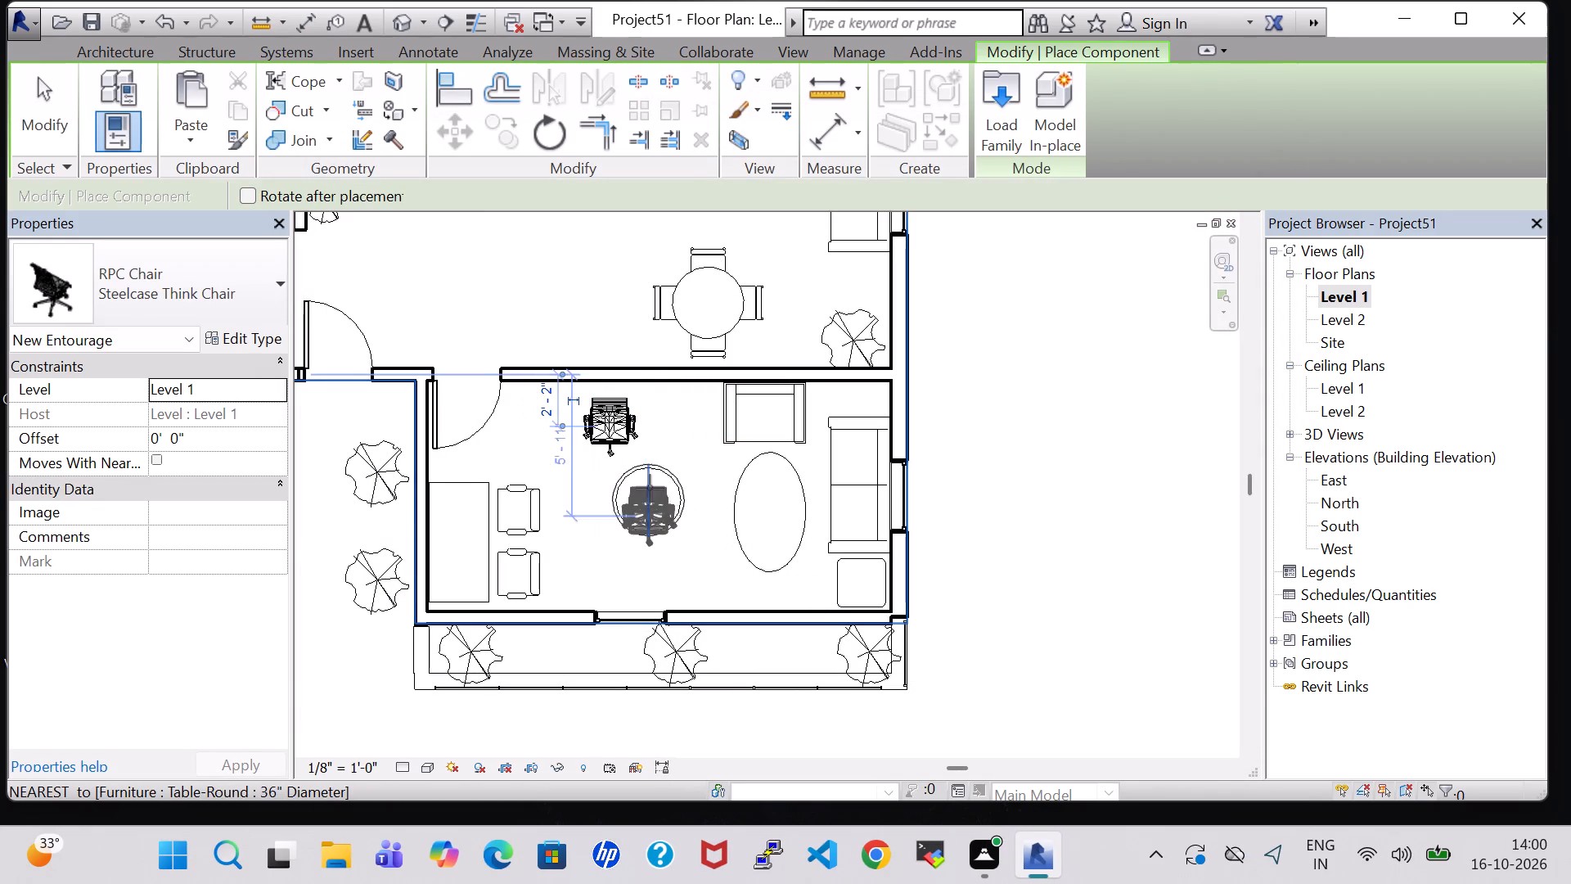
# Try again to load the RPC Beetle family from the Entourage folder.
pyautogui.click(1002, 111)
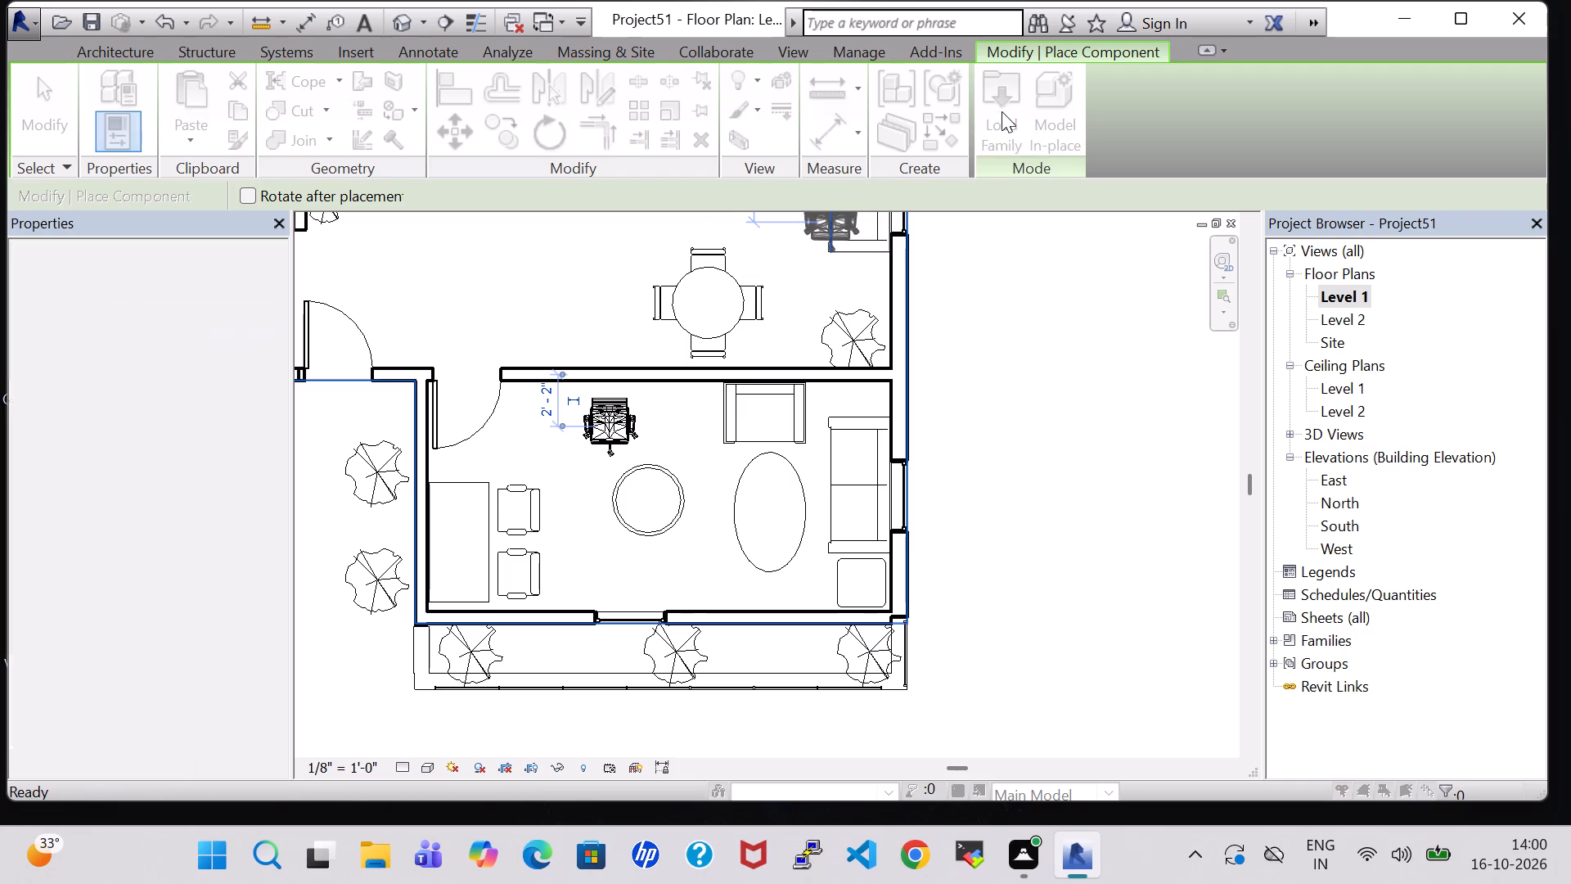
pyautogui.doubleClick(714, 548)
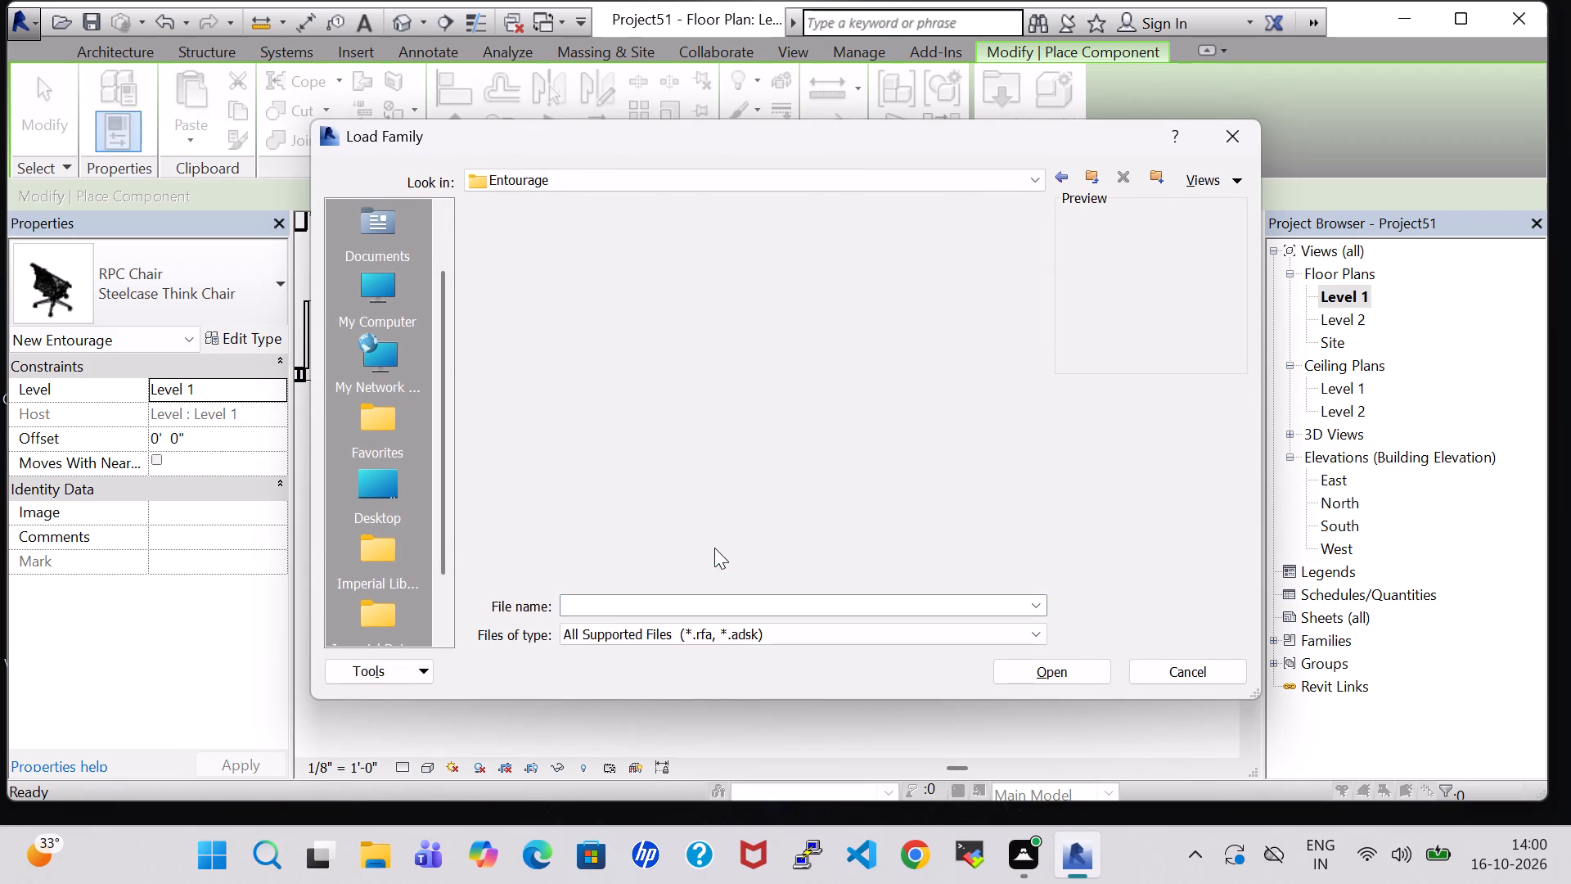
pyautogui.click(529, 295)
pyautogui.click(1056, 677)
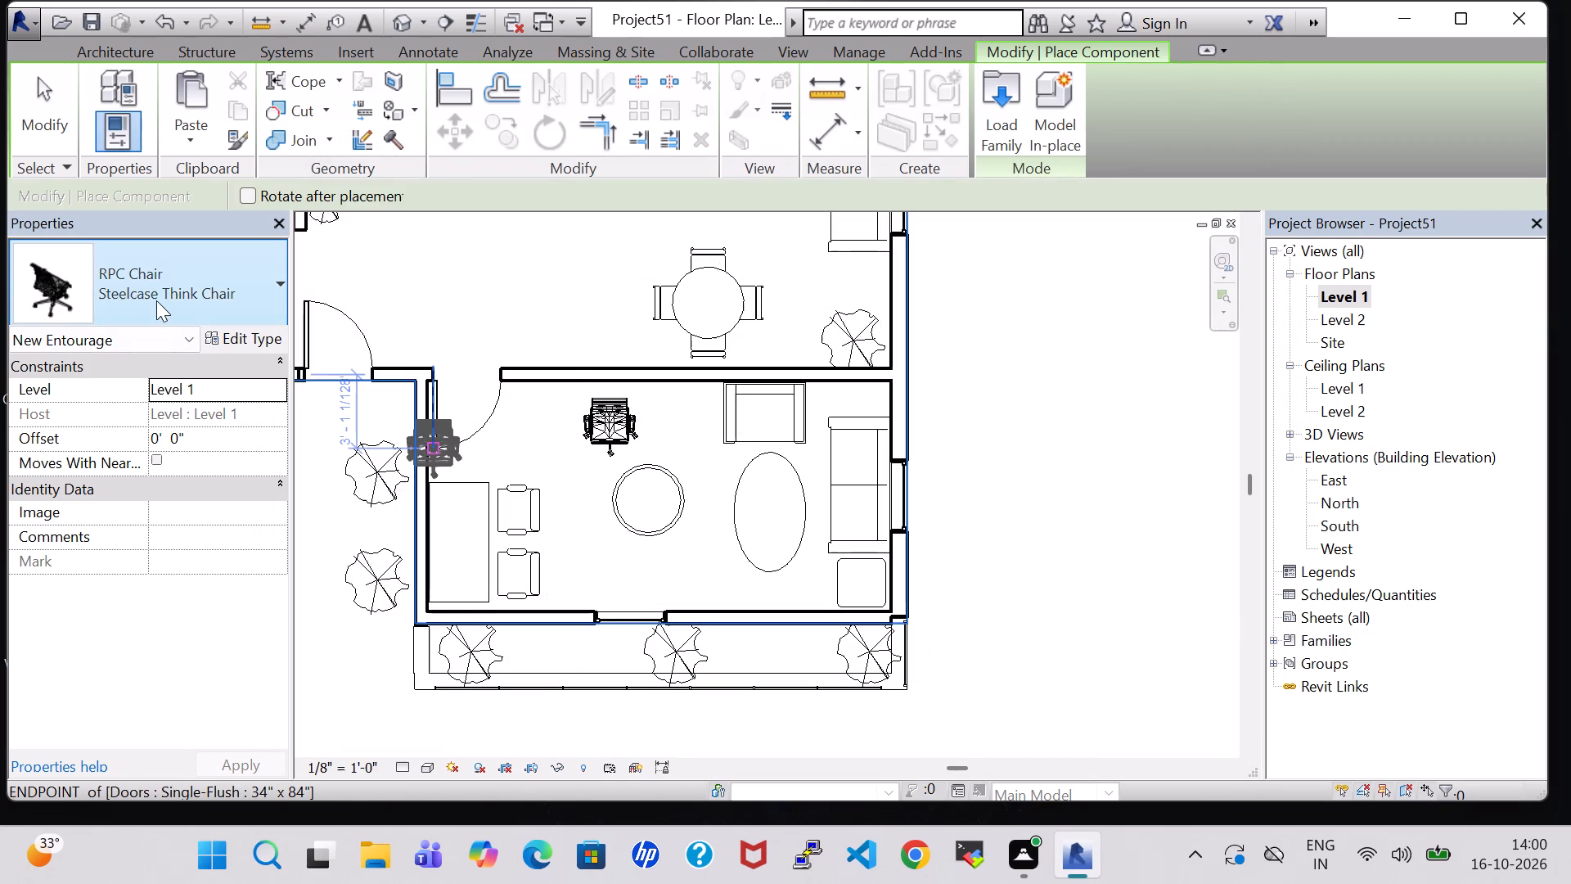
# Place a rotated 9' x 18' - 90 deg Parking Space south of the kitchen, its far end about 19' 4" from the kitchen's south wall.
pyautogui.click(156, 300)
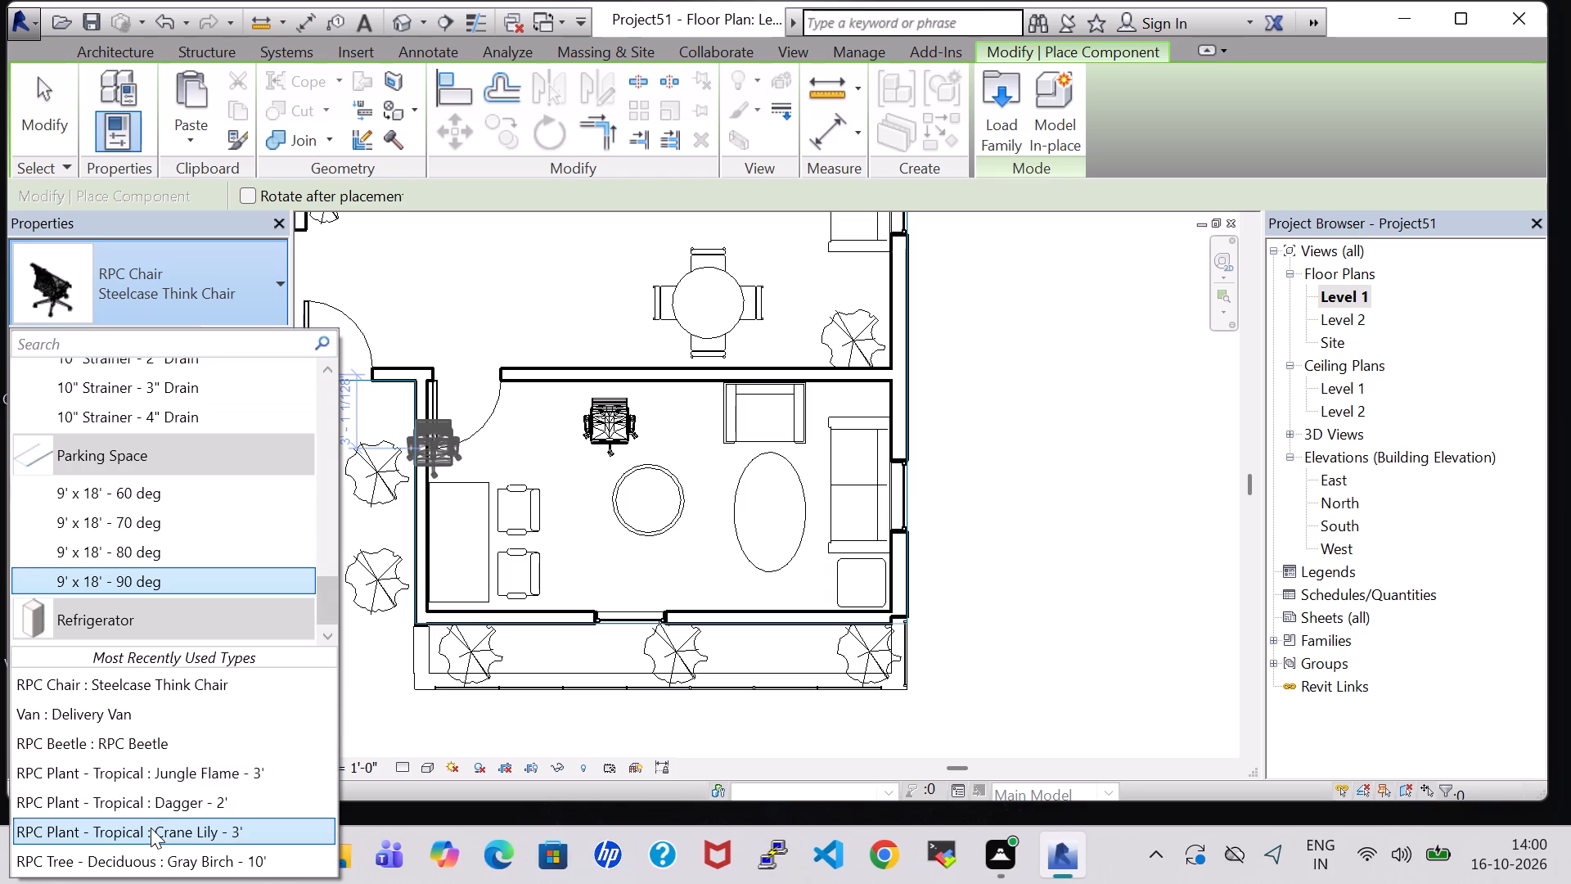
pyautogui.scroll(2, 156, 638)
pyautogui.scroll(-1, 156, 638)
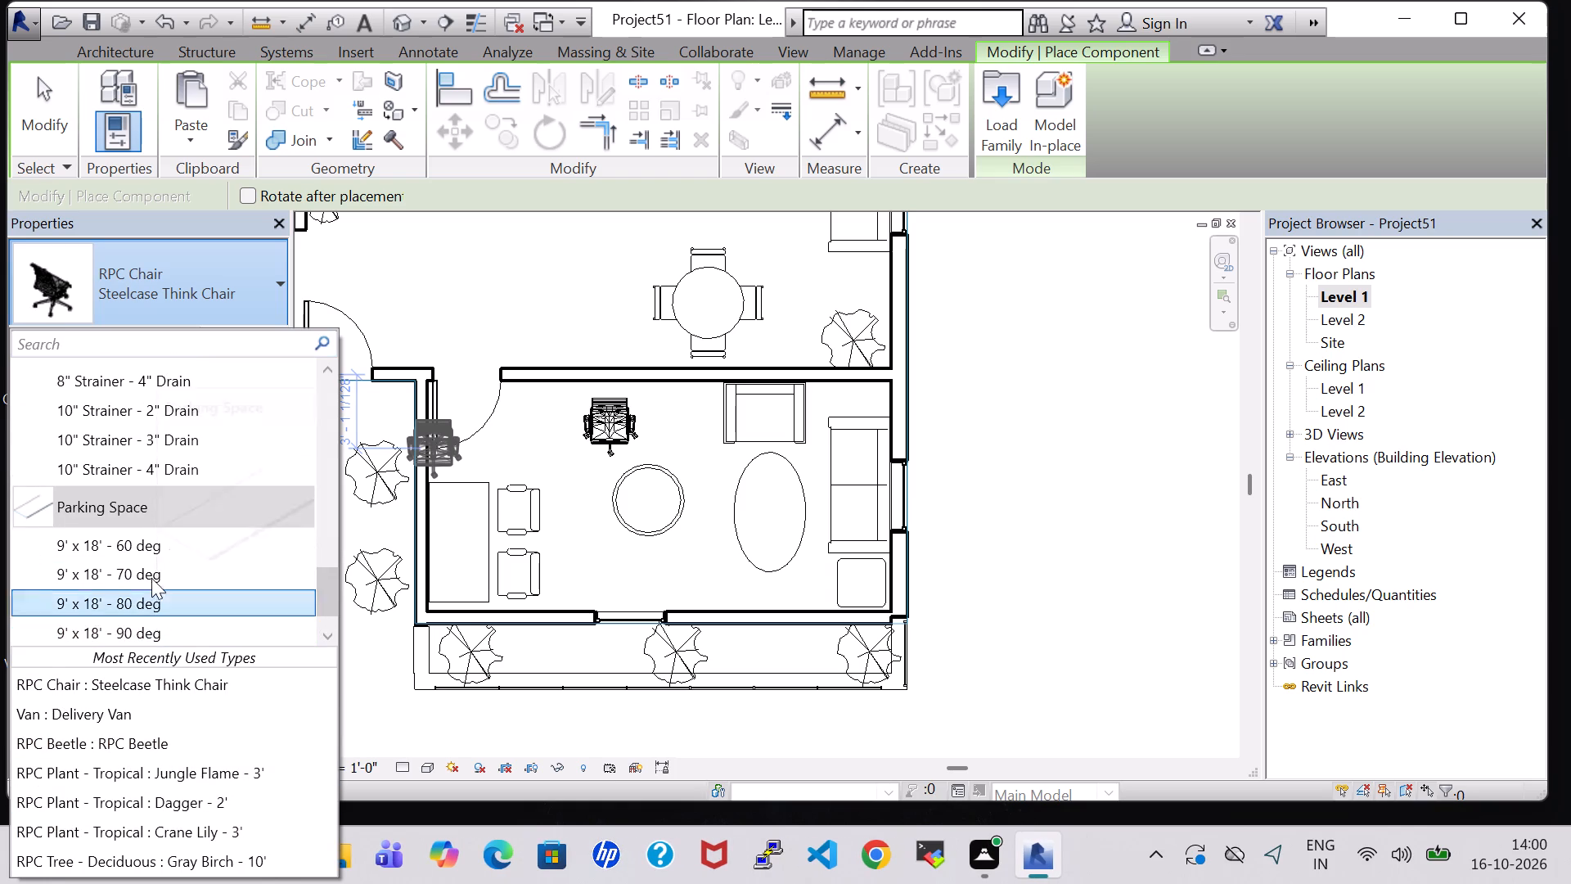
pyautogui.click(156, 621)
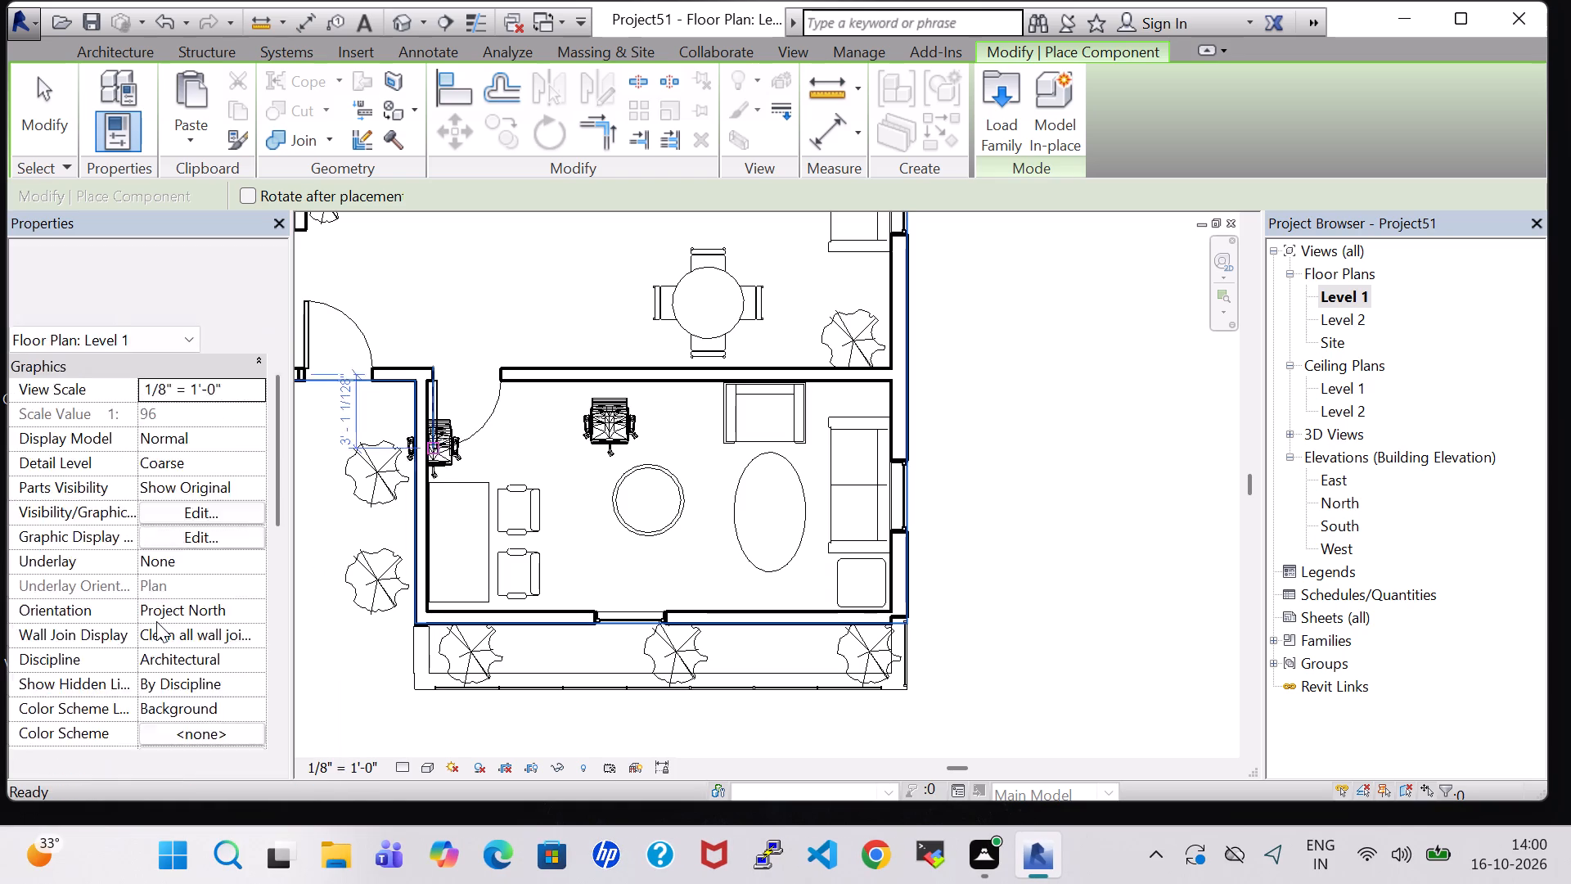
pyautogui.moveTo(565, 575); pyautogui.dragTo(903, 592, button='middle')
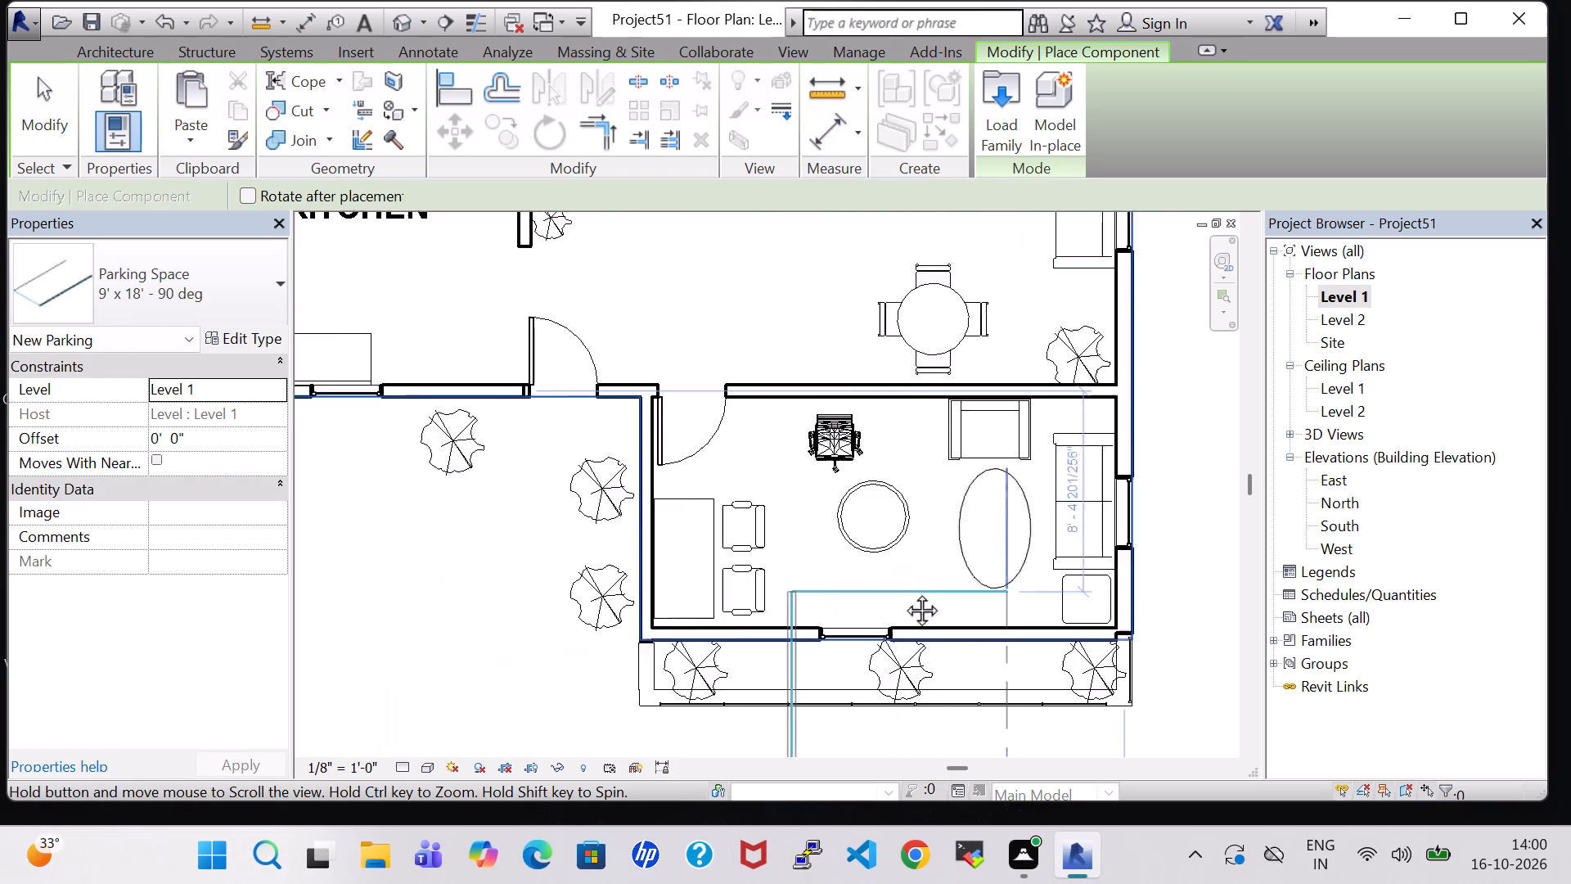
pyautogui.moveTo(903, 592); pyautogui.dragTo(987, 592, button='middle')
pyautogui.press('space')
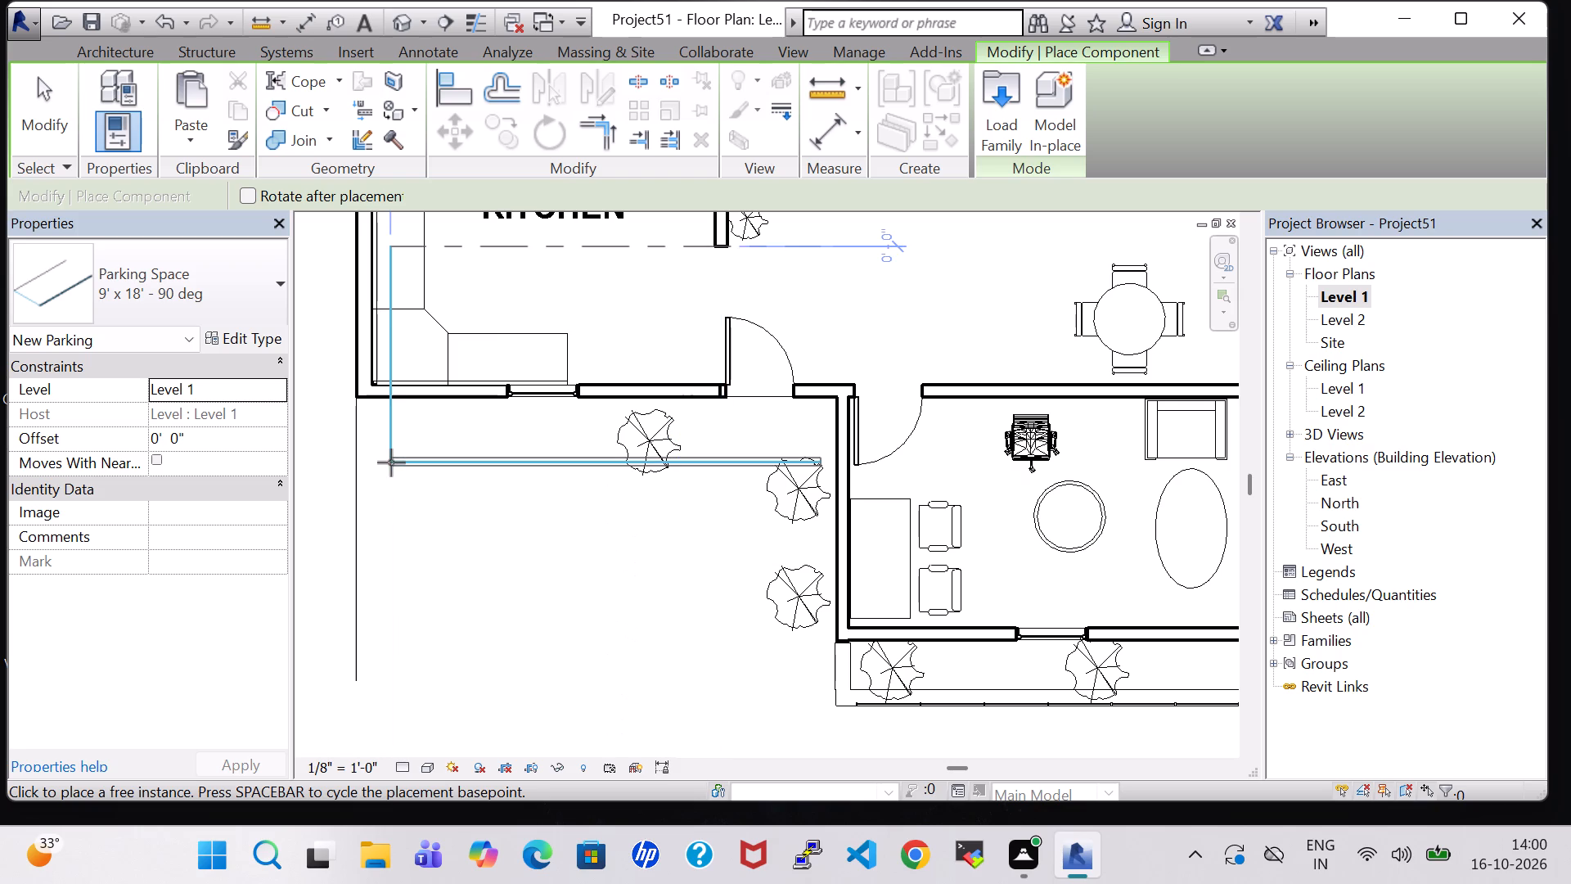
pyautogui.press('space')
pyautogui.scroll(-2, 442, 593)
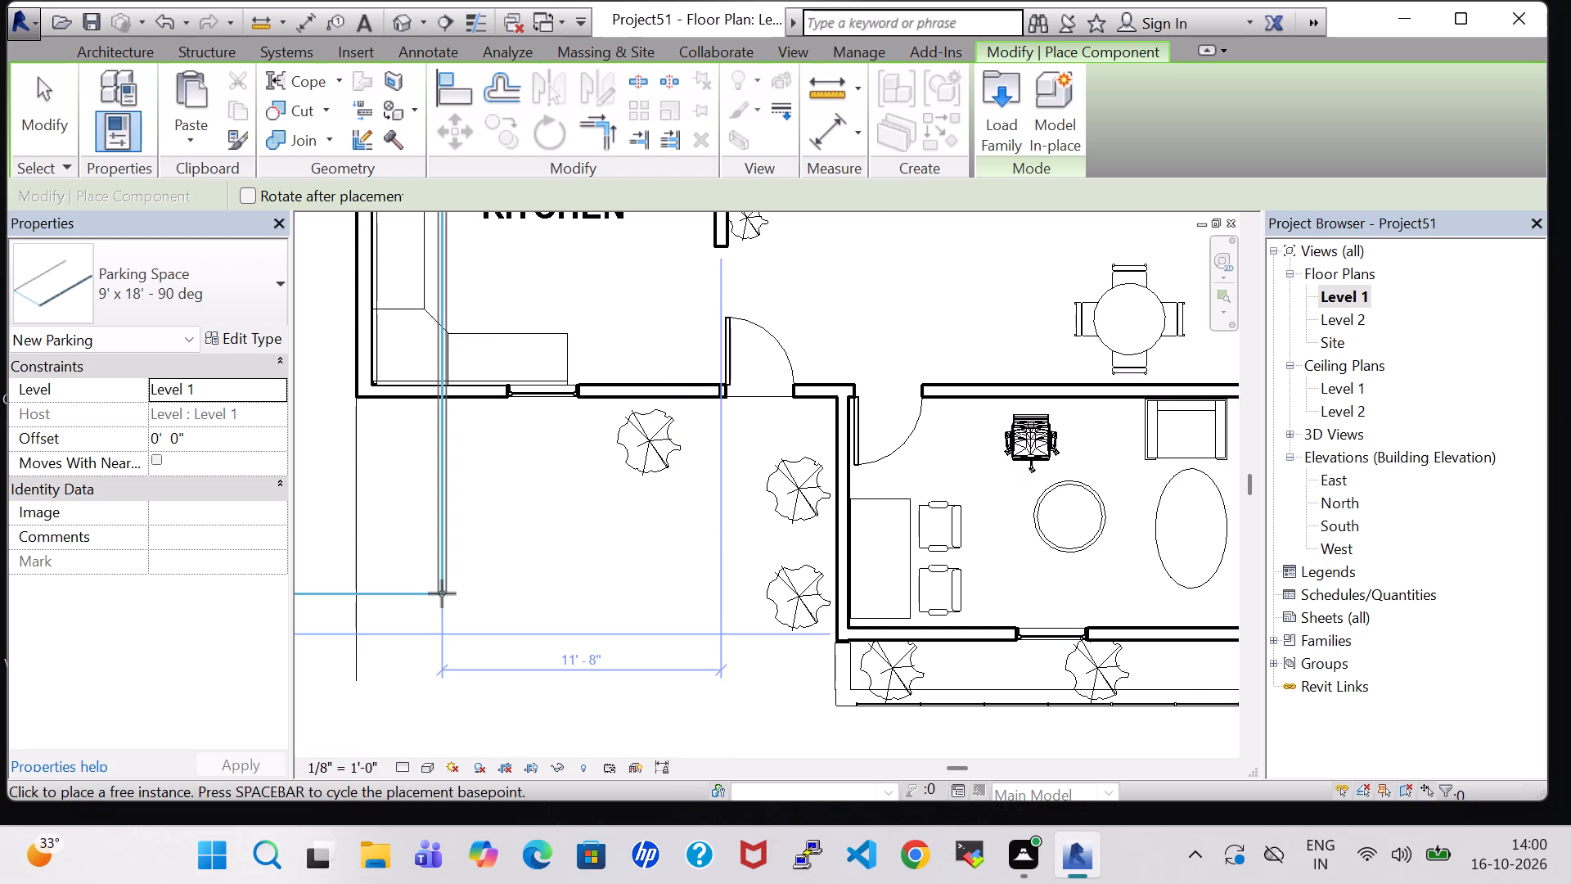
pyautogui.scroll(-3, 442, 593)
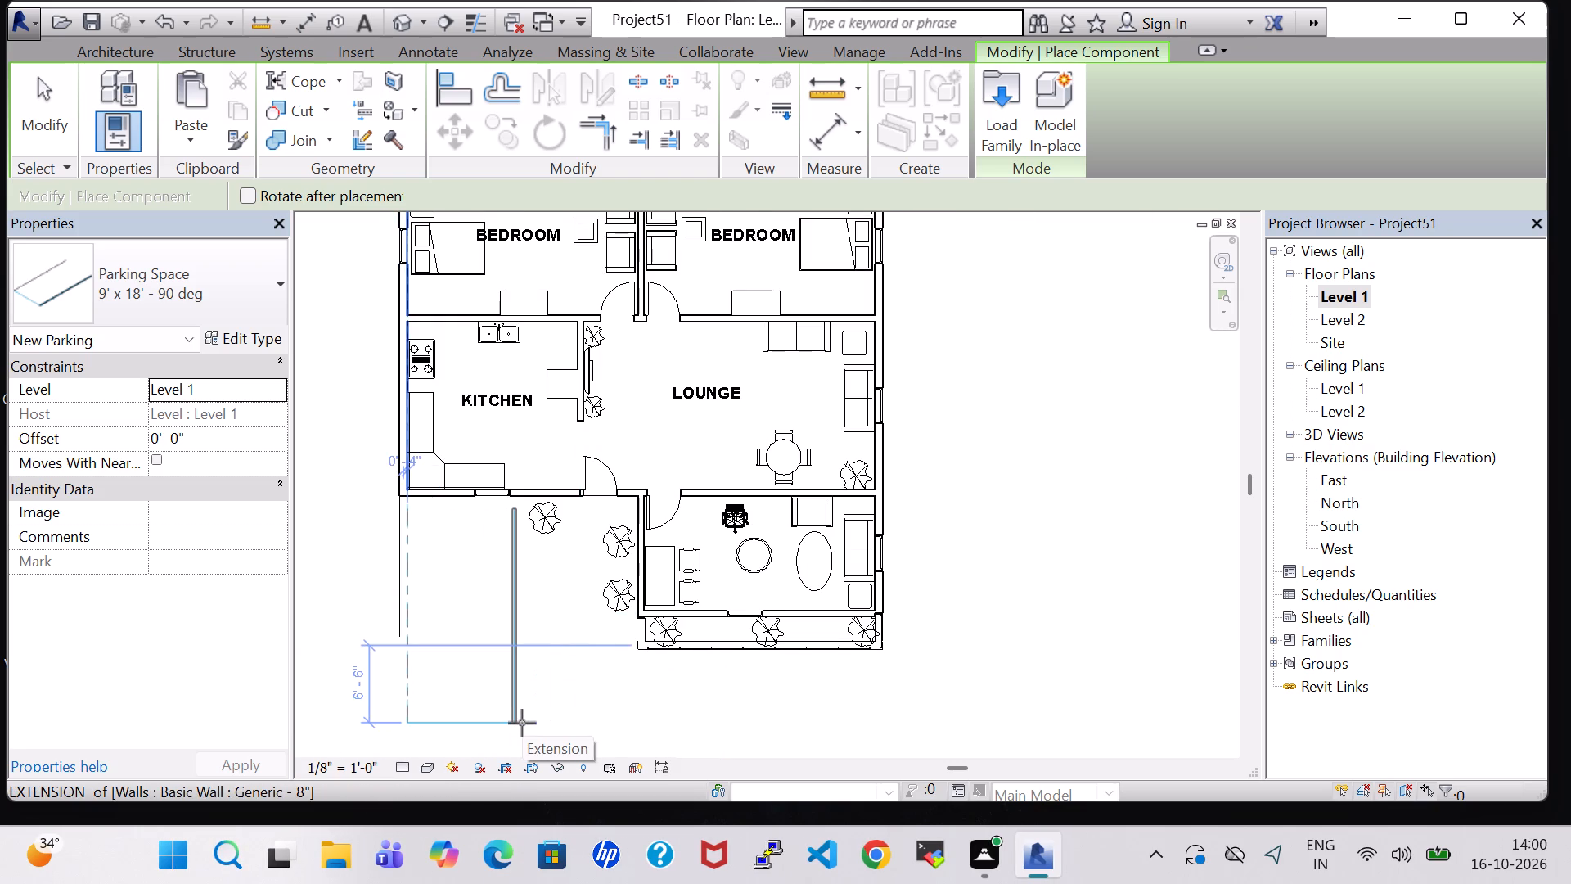
pyautogui.click(522, 723)
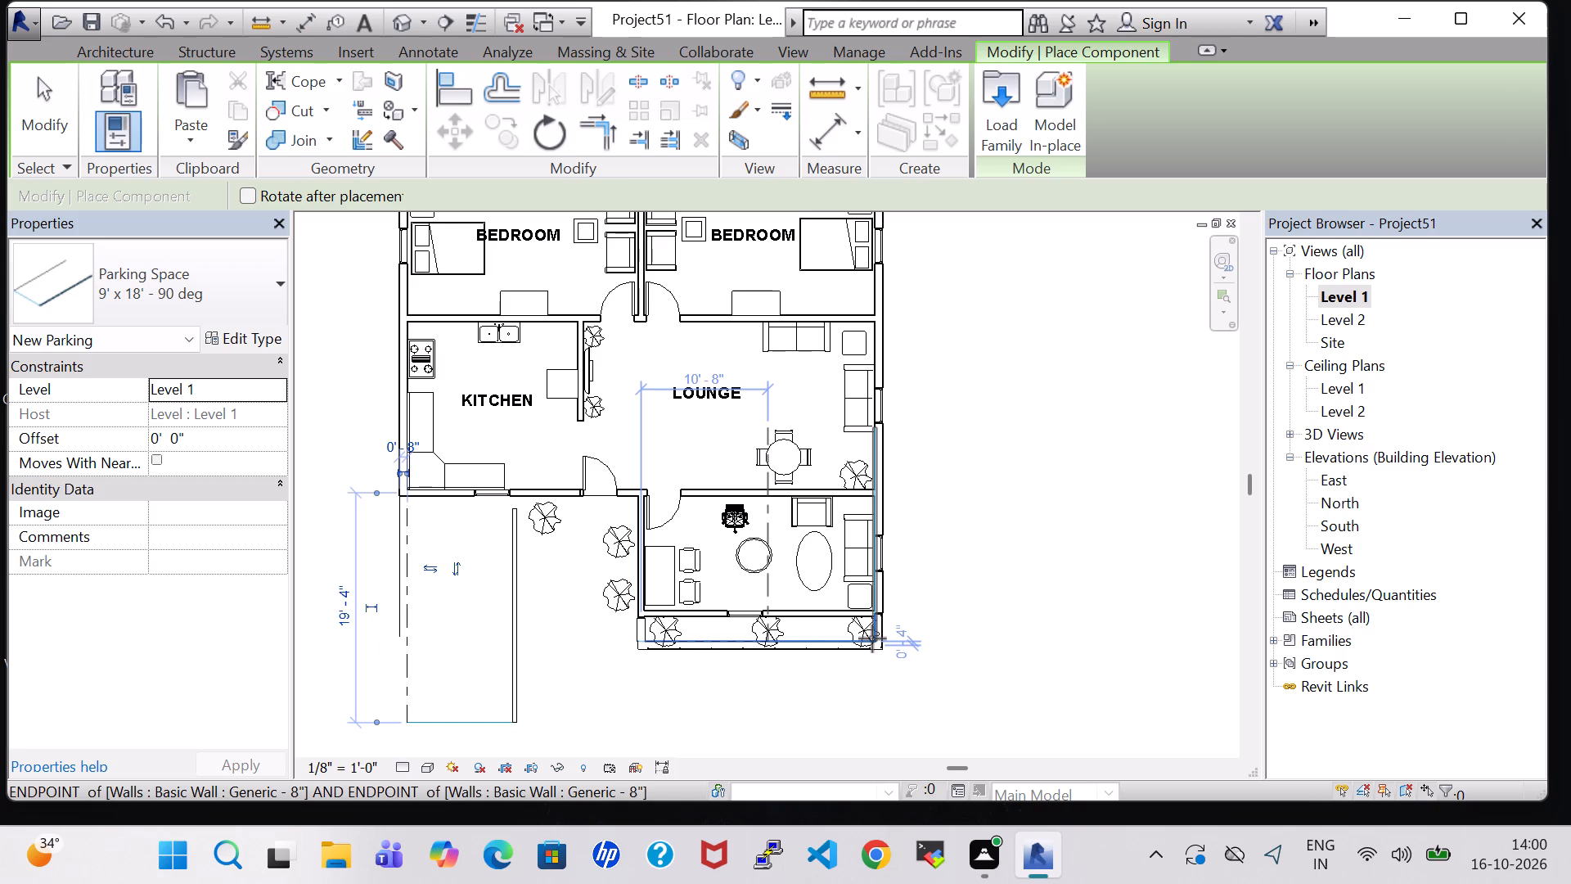
pyautogui.press('Escape')
pyautogui.press('Escape')
# Nudge the parking space slightly west to line up its edge with the outer face of the kitchen's west wall.
pyautogui.click(517, 635)
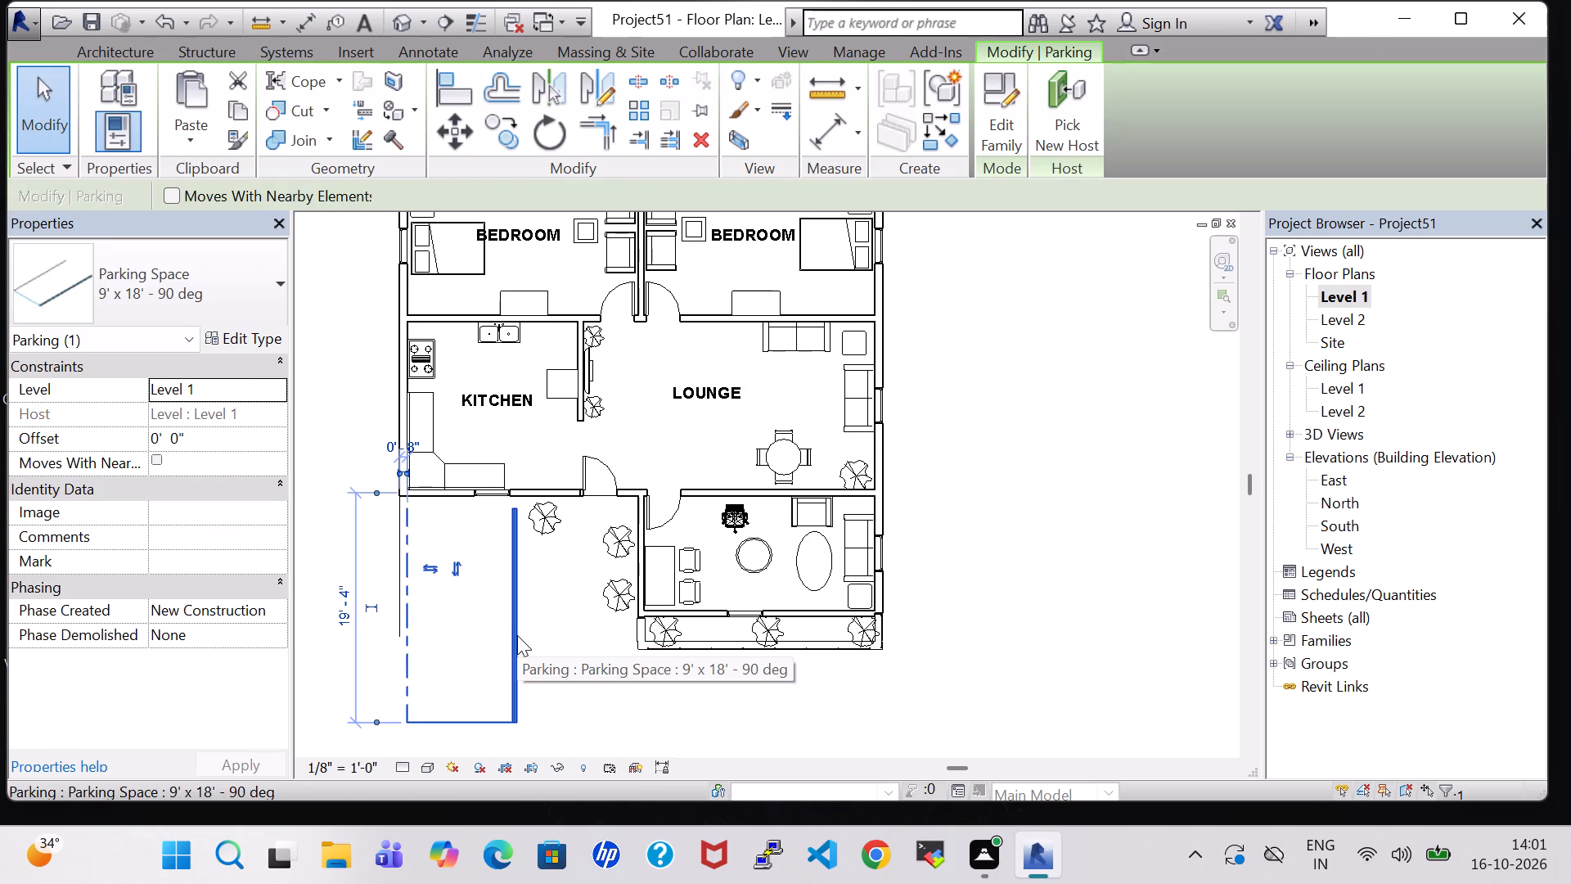
pyautogui.press('Left')
pyautogui.press('Left')
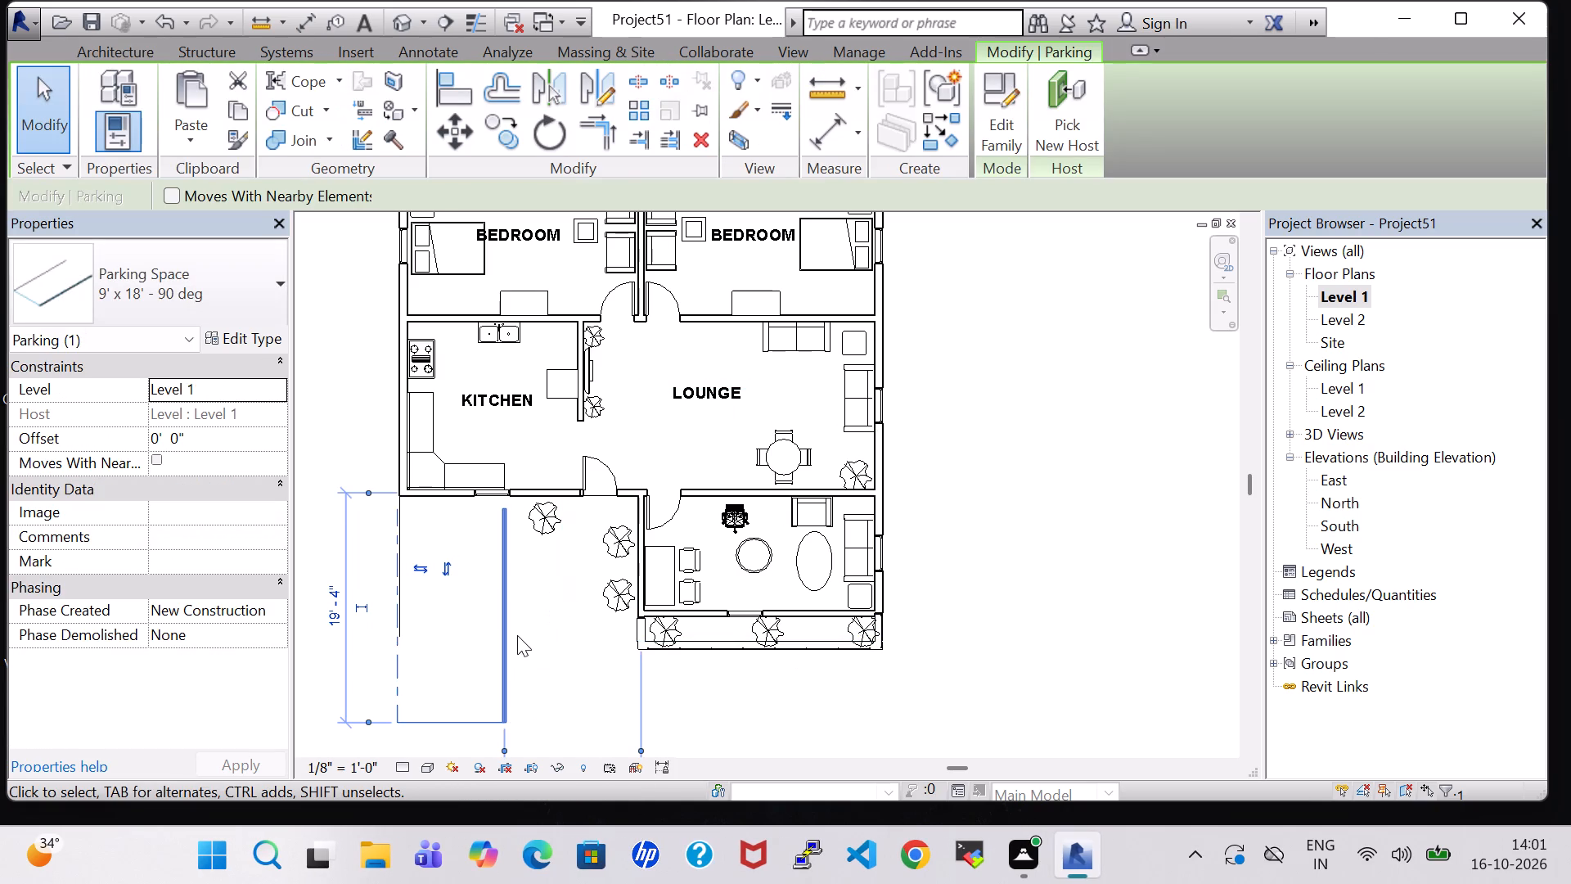
# Nudge the parking space slightly back east, in line with the kitchen's west wall.
pyautogui.press('Right')
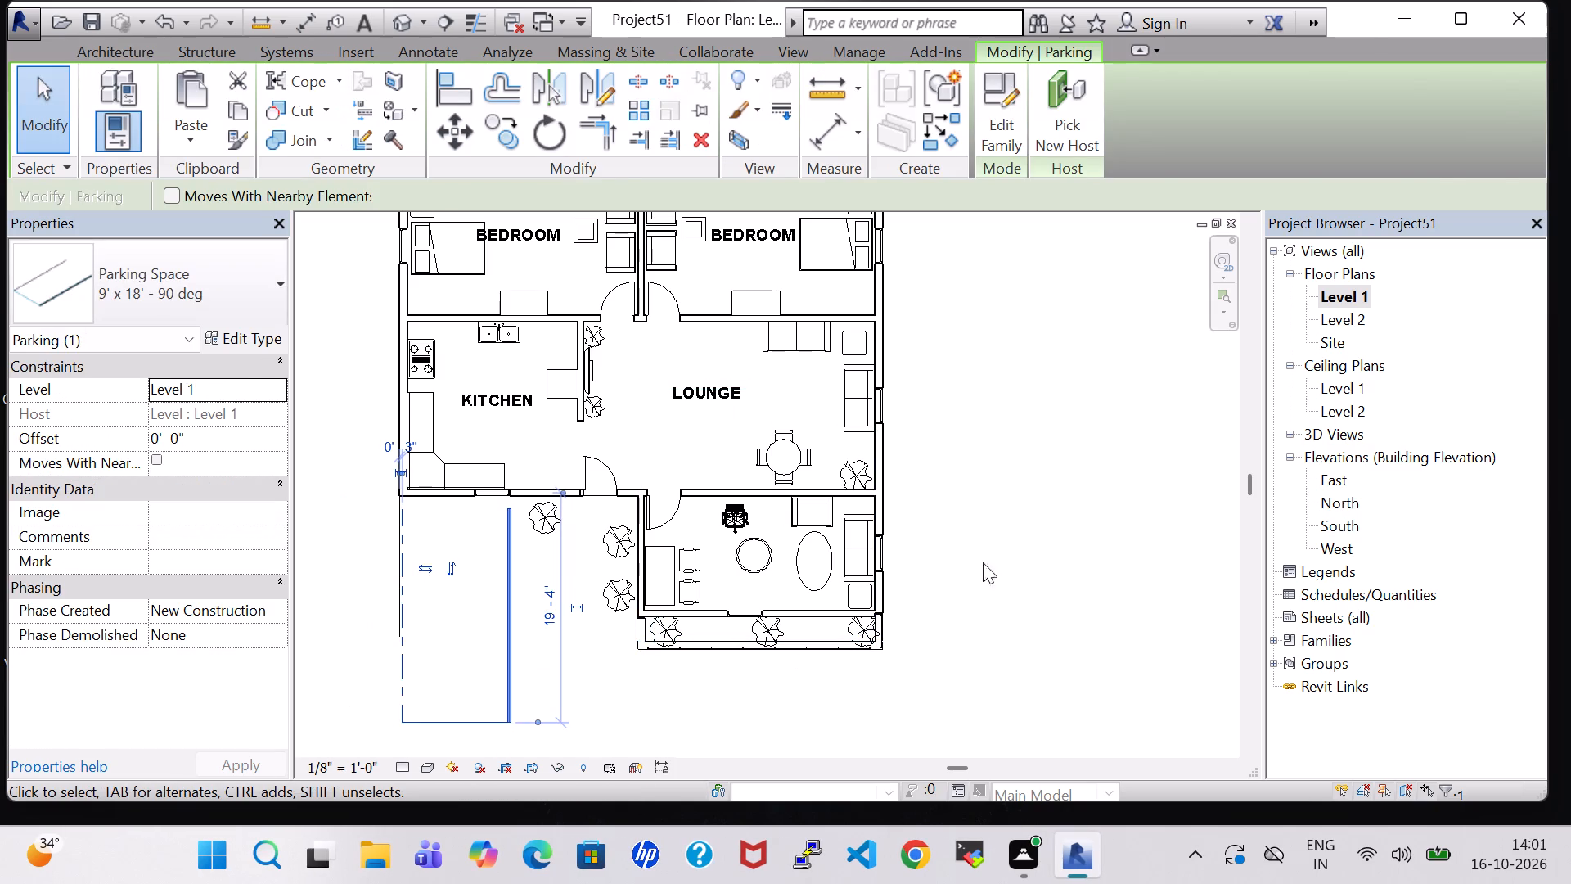
pyautogui.click(1072, 519)
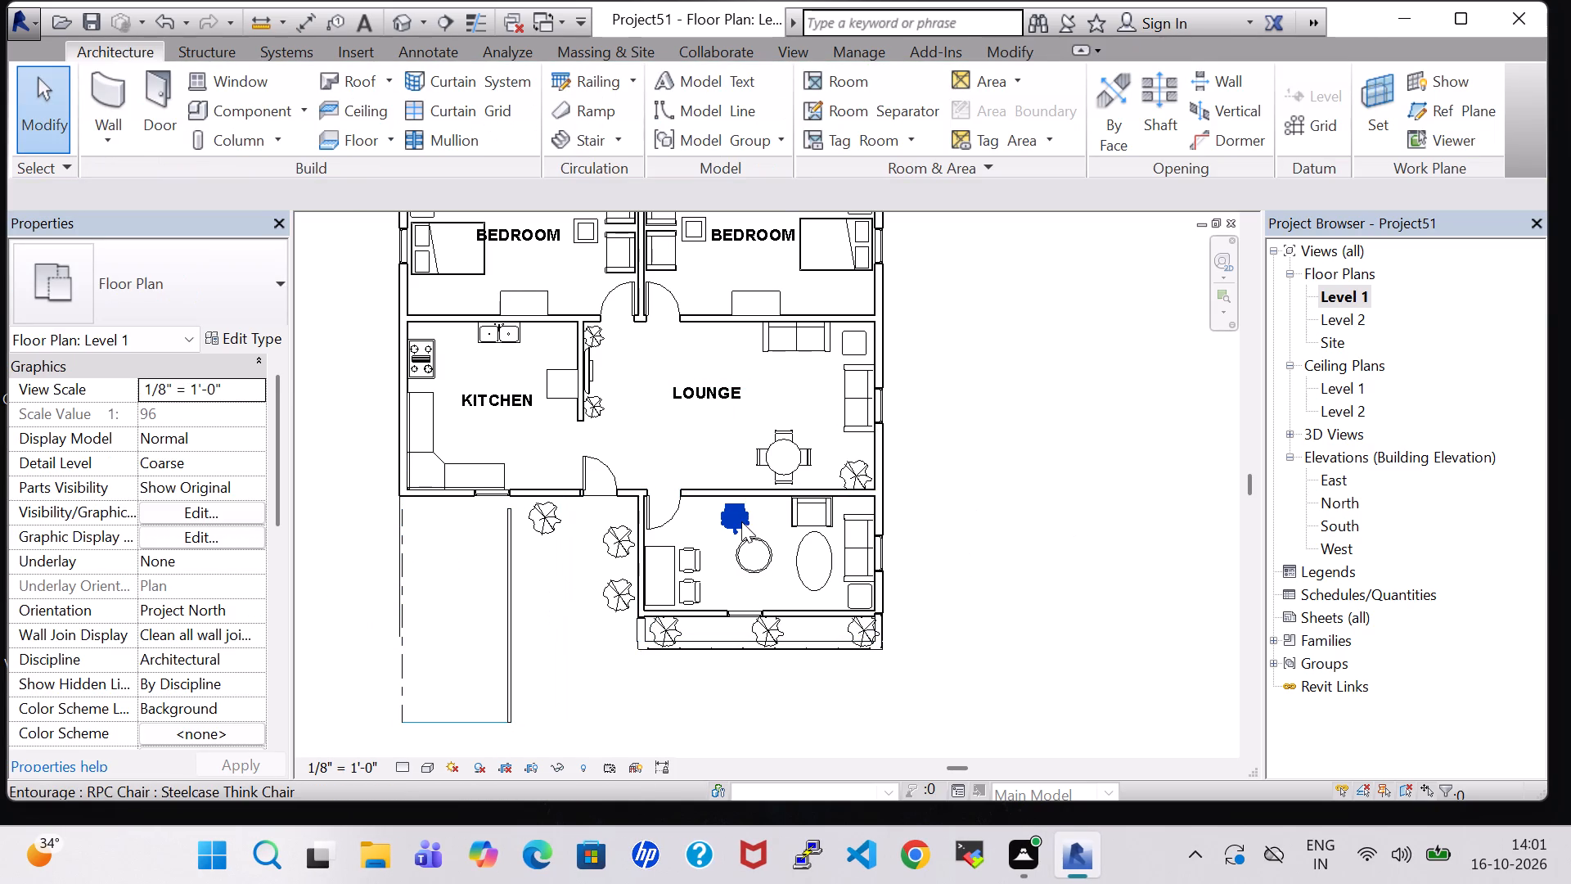
# Delete the RPC Steelcase Think Chair and the small round table beside it in the room south of the lounge.
pyautogui.click(741, 521)
pyautogui.rightClick(741, 521)
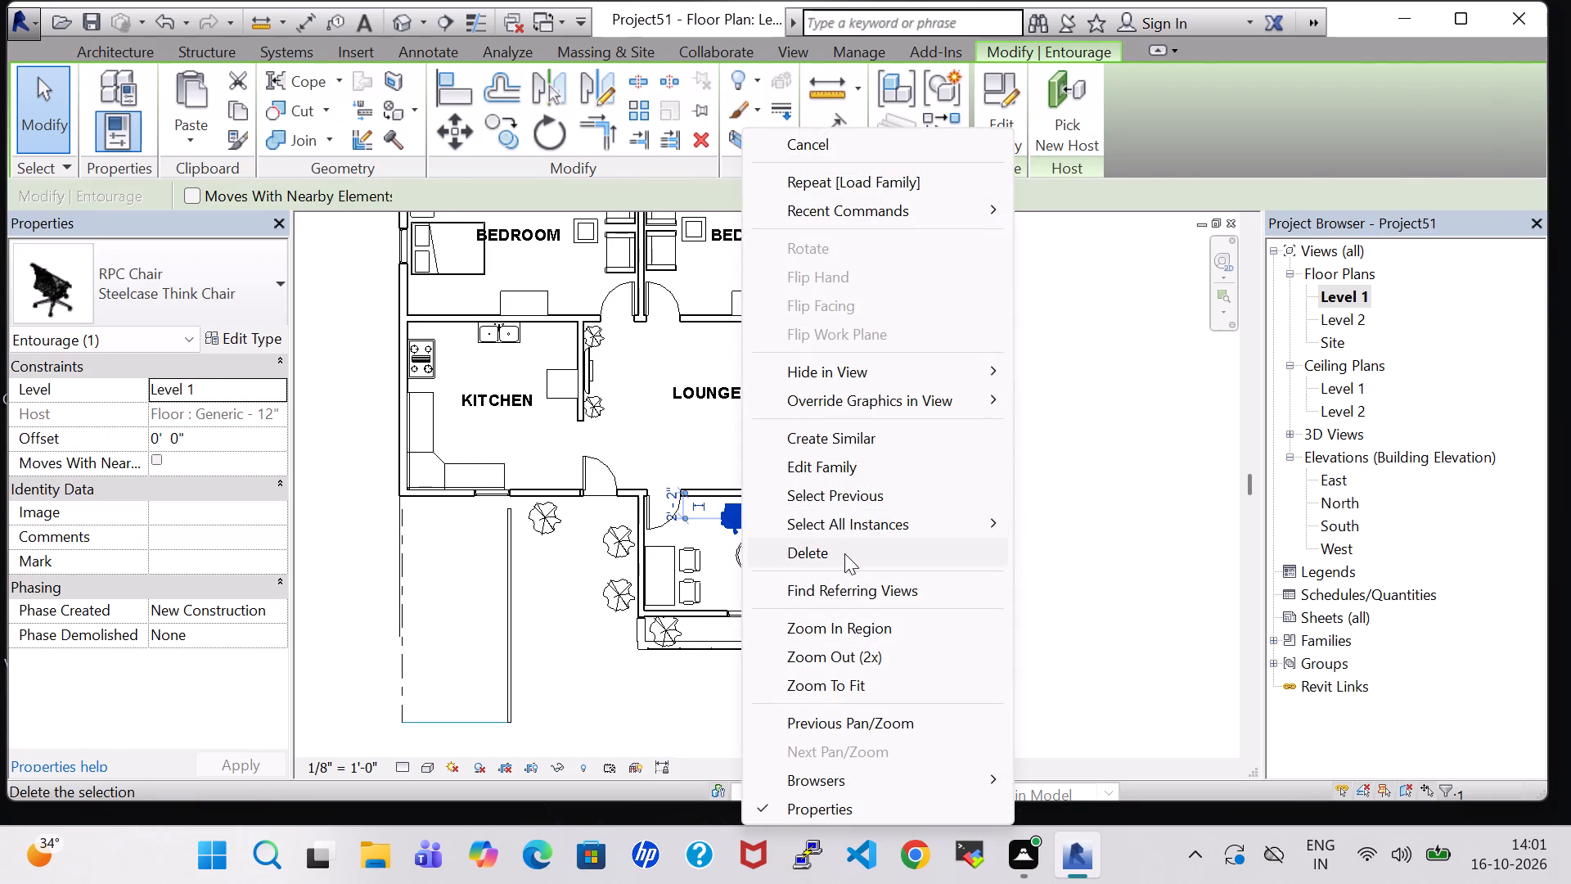
pyautogui.click(844, 553)
pyautogui.click(763, 551)
pyautogui.rightClick(763, 551)
pyautogui.click(828, 554)
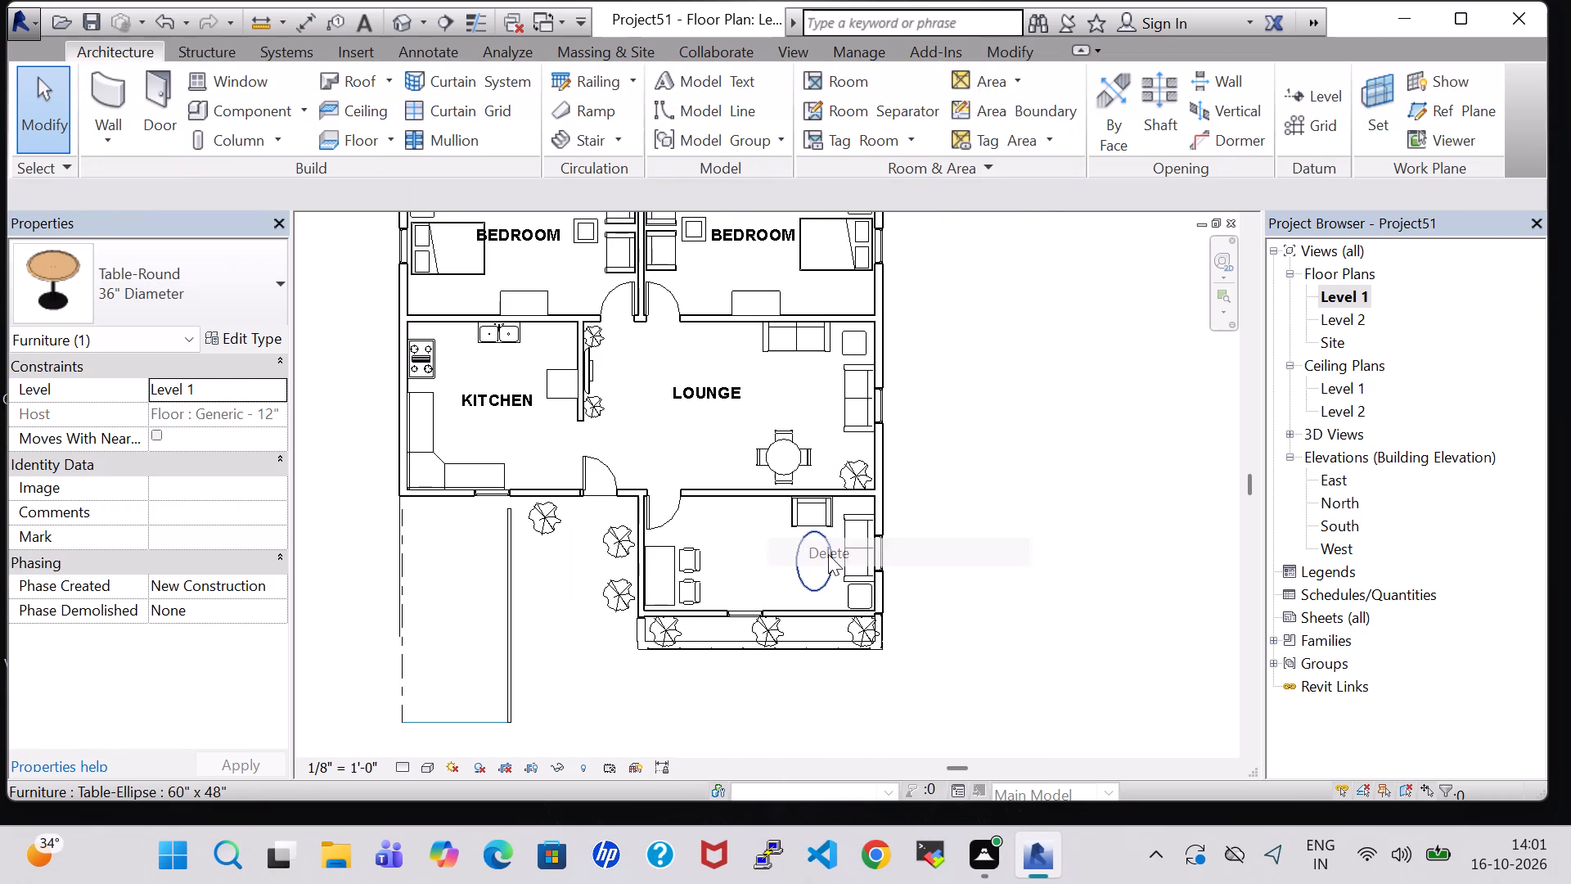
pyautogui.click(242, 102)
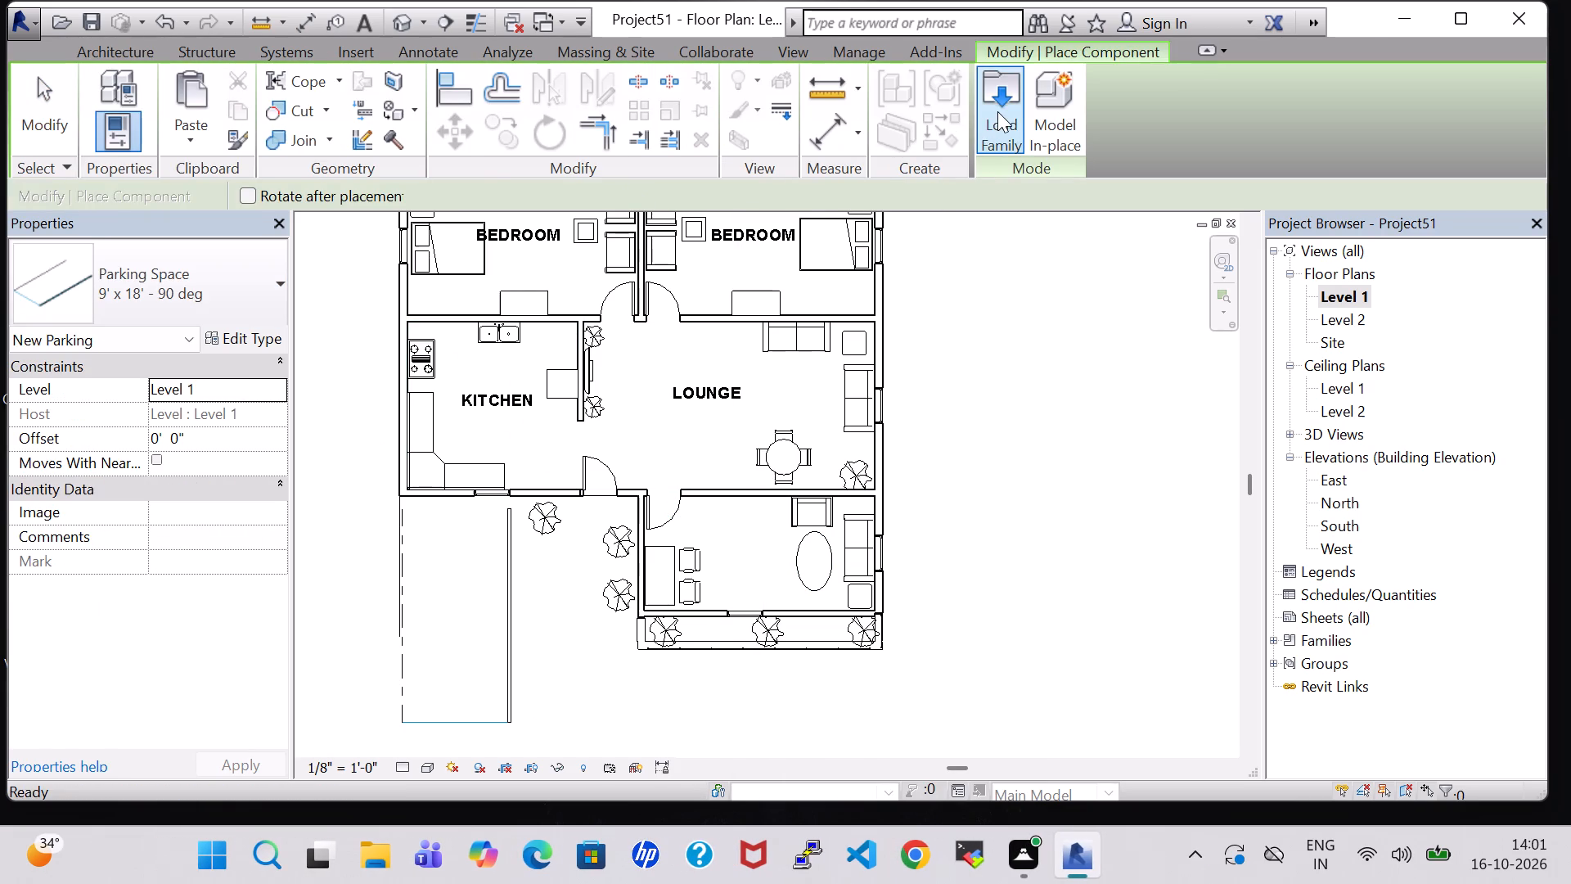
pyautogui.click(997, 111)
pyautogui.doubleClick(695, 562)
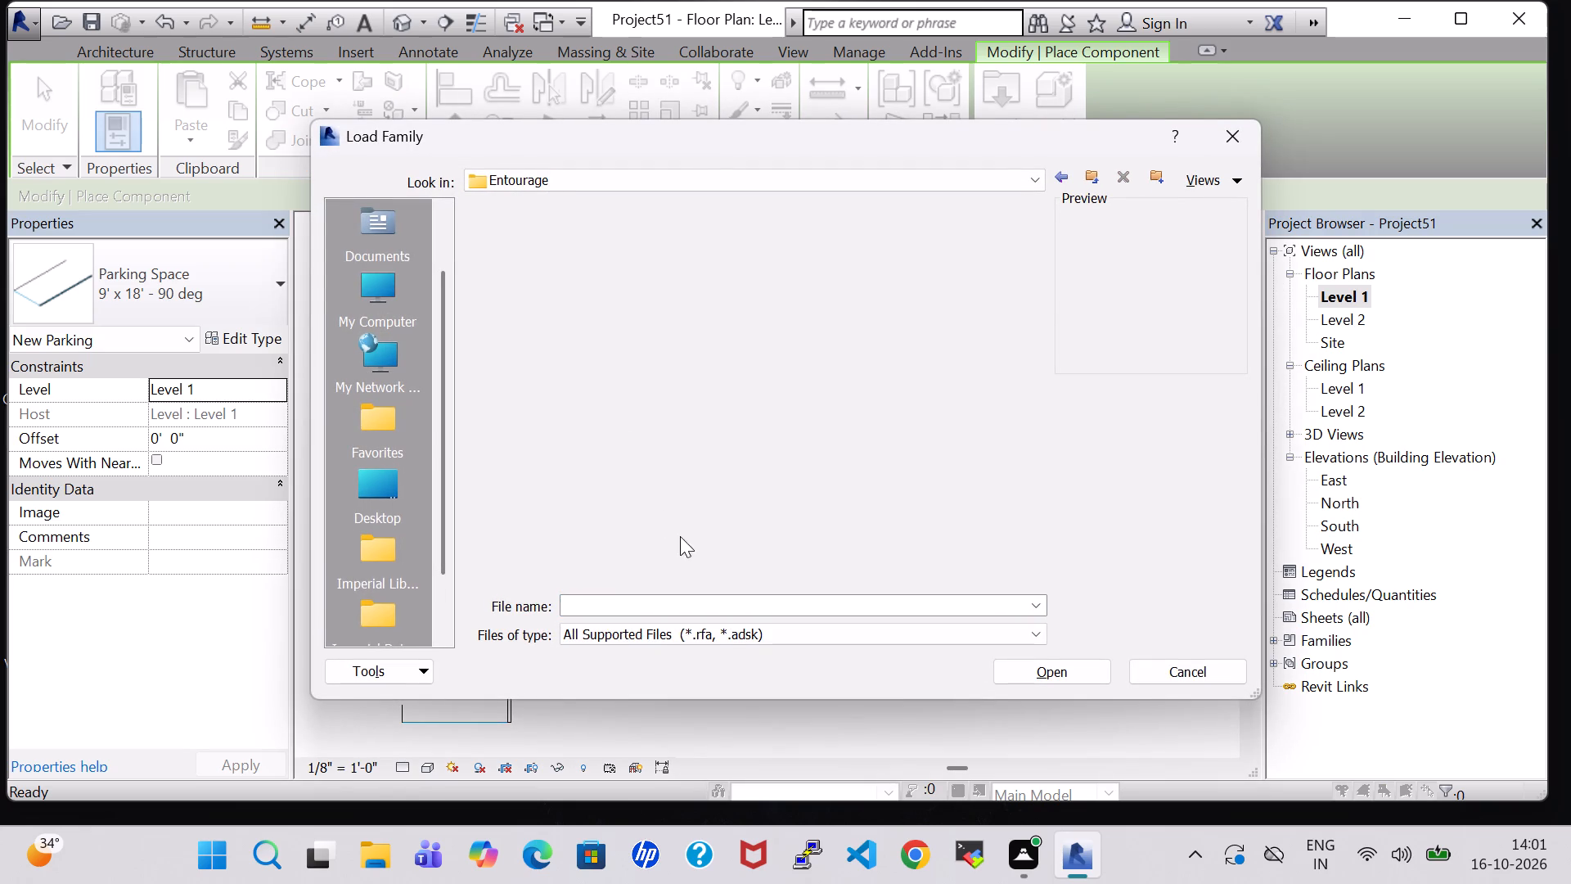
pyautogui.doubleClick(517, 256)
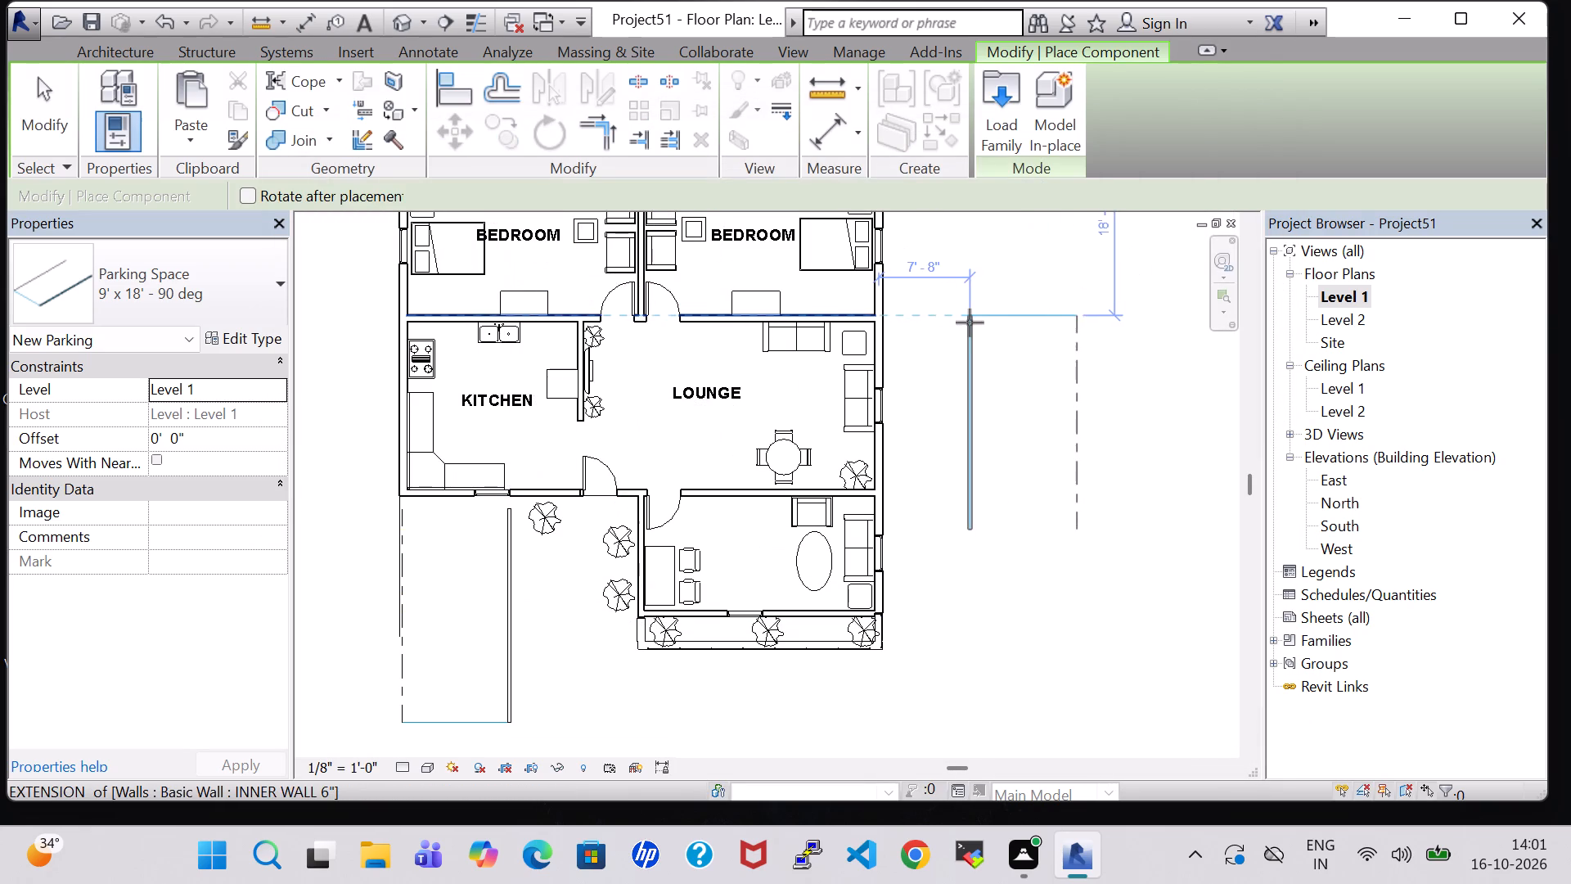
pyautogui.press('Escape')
# In the 3D view, nudge the parking space north until its far end is about 18' 4" from the kitchen's south wall.
pyautogui.scroll(-4, 970, 322)
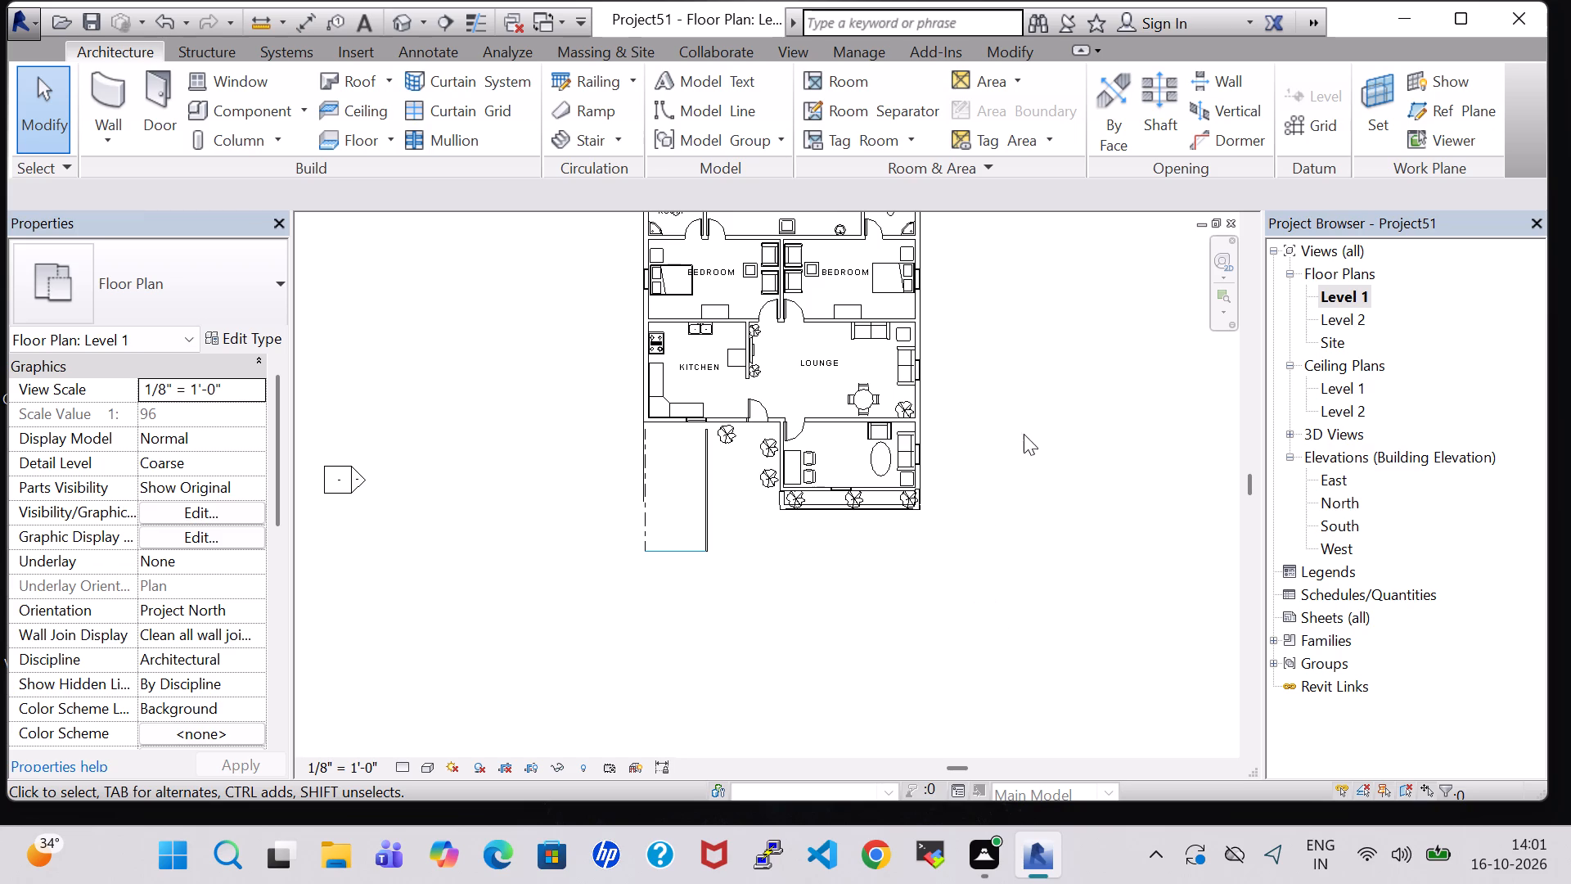
pyautogui.moveTo(1028, 383); pyautogui.dragTo(1040, 518, button='middle')
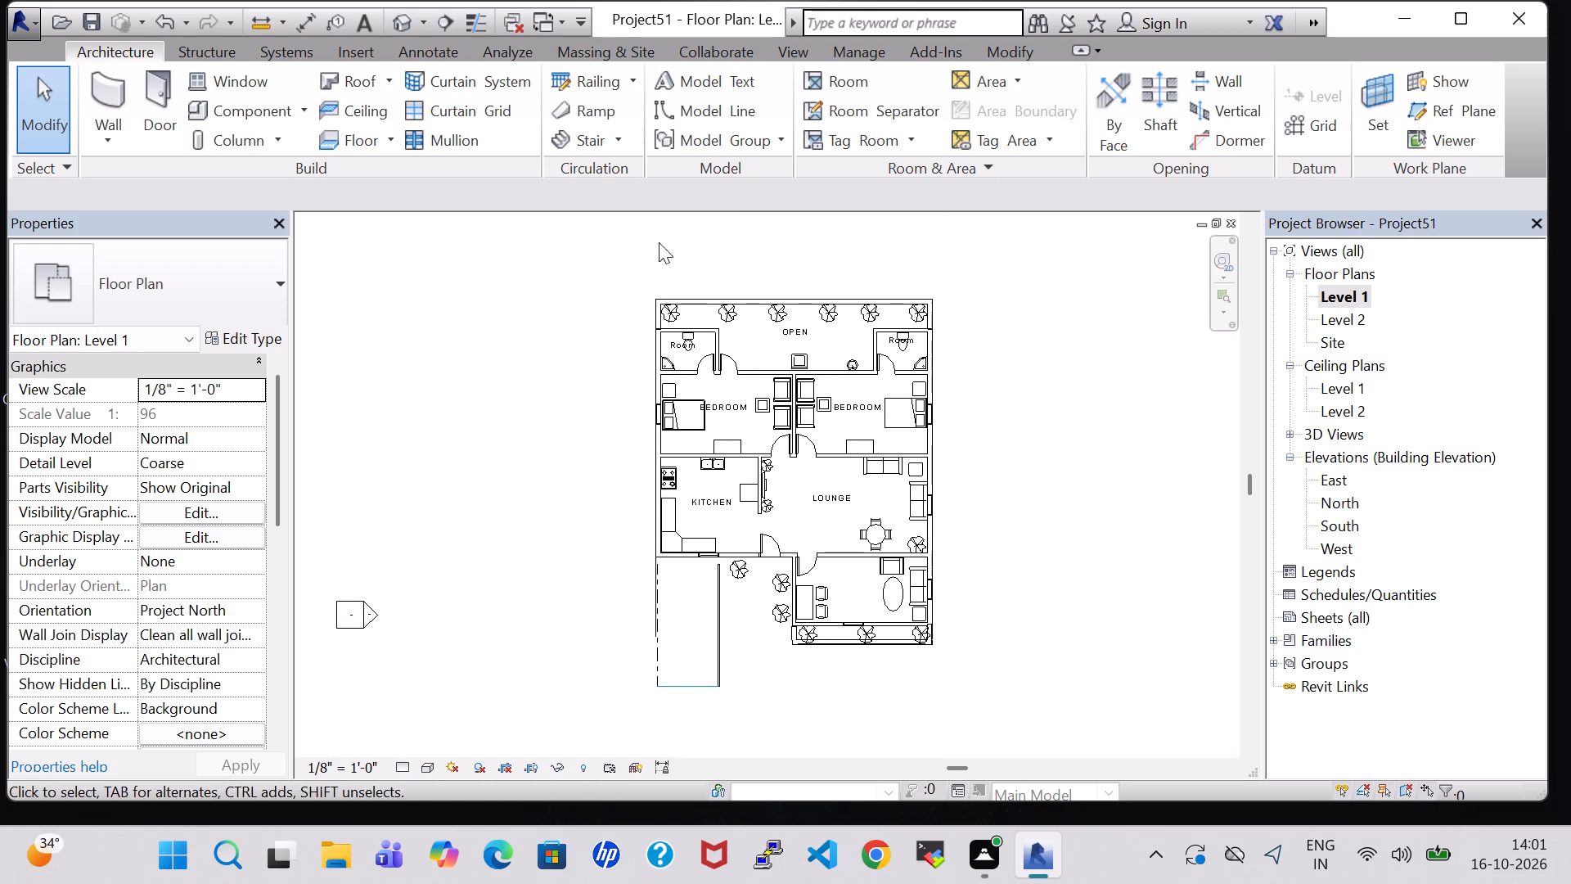
pyautogui.keyDown('shift'); pyautogui.moveTo(1042, 632); pyautogui.dragTo(1044, 559, button='middle'); pyautogui.keyUp('shift')
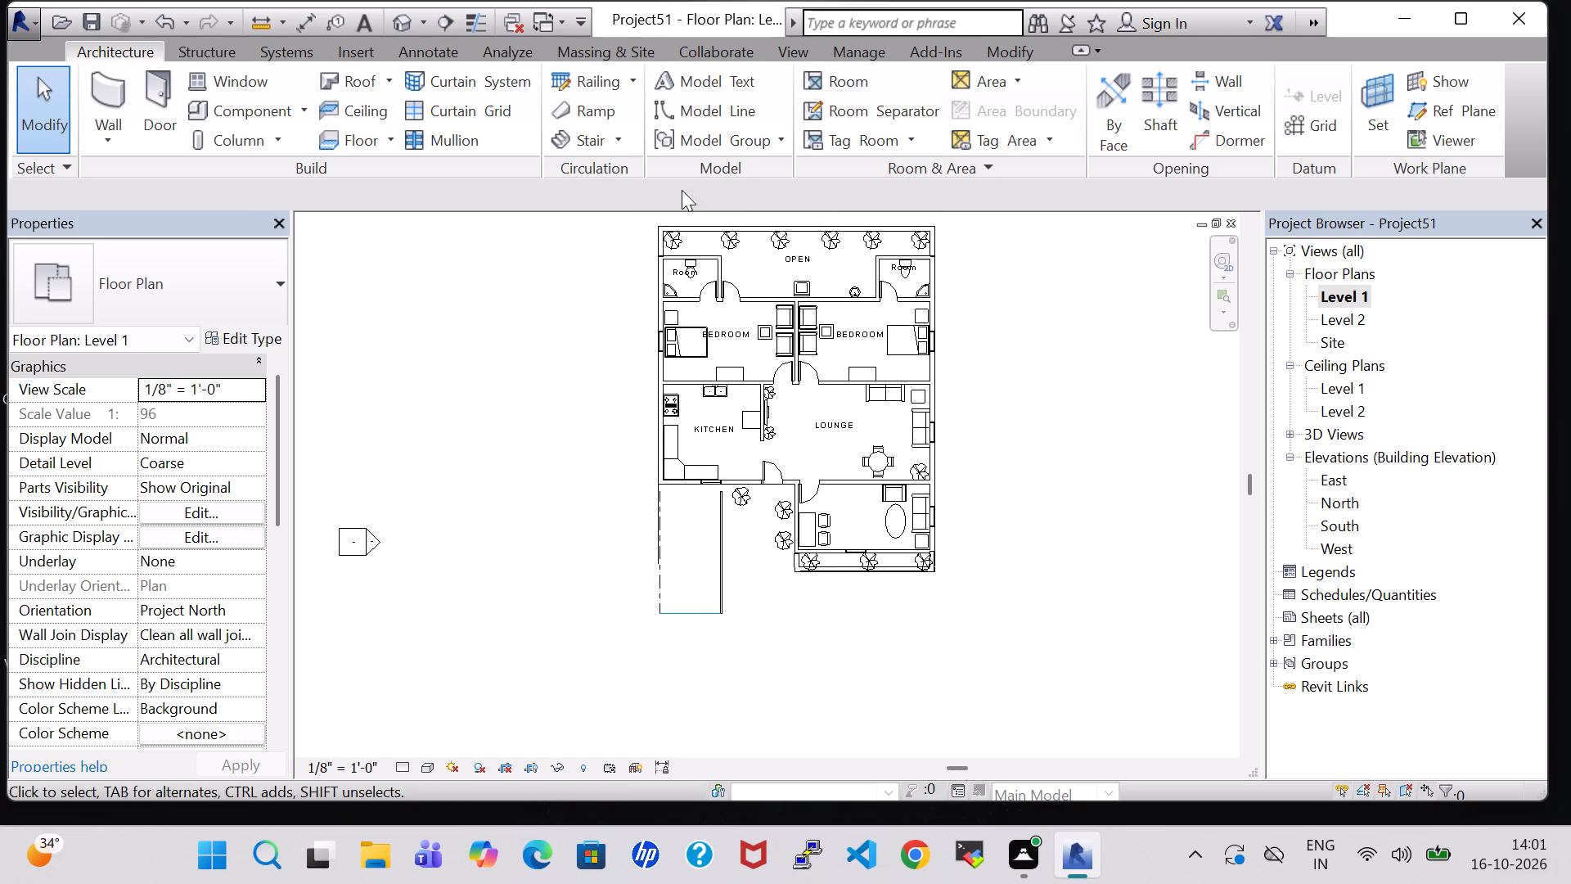
pyautogui.click(394, 23)
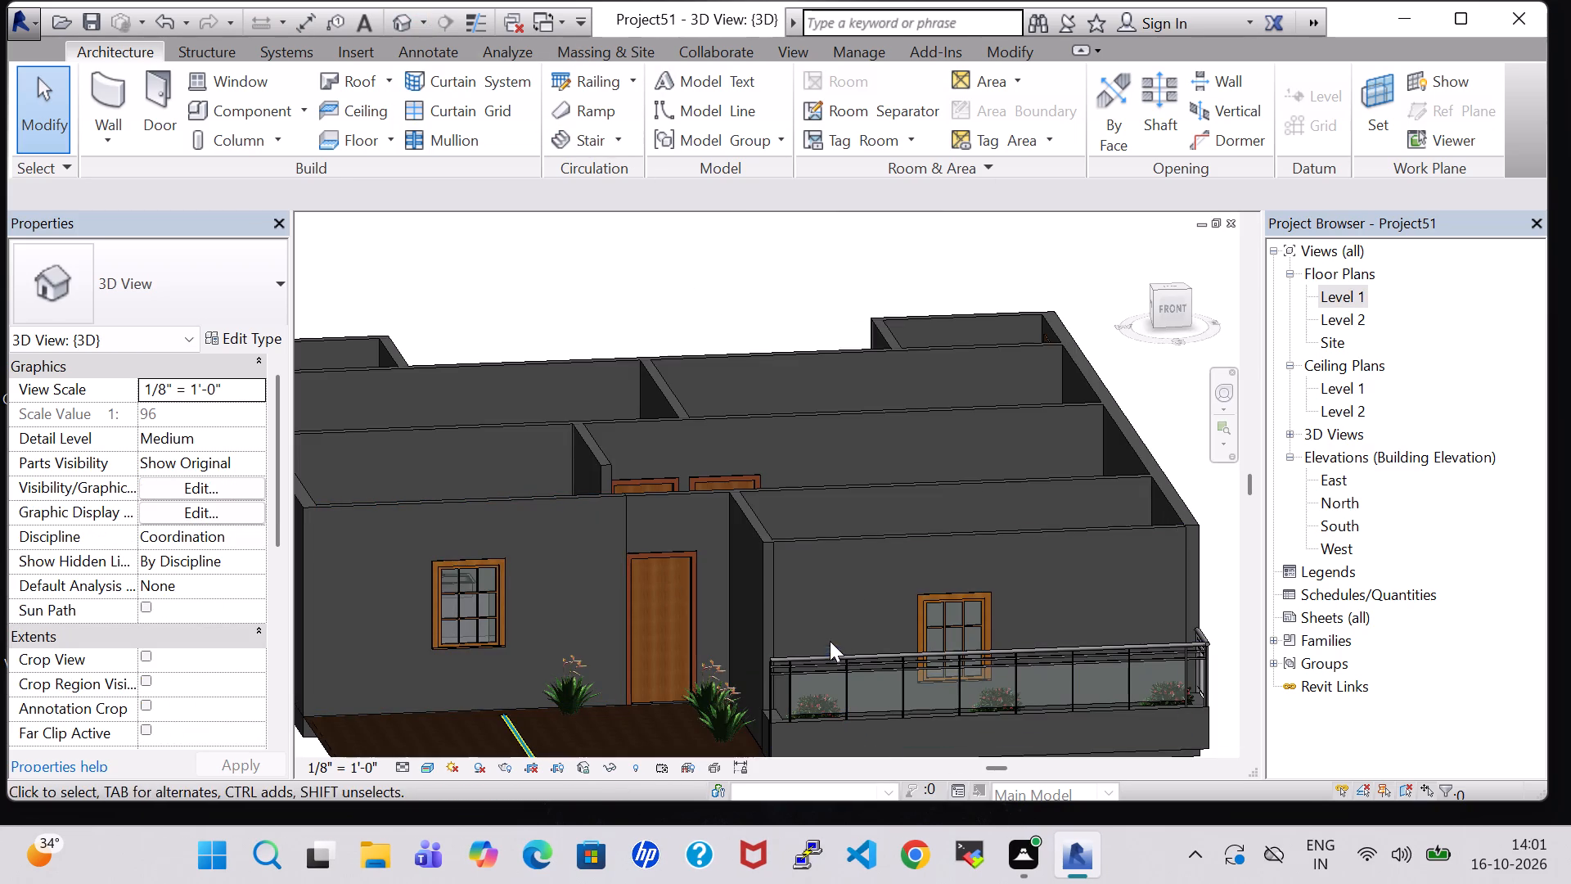
pyautogui.keyDown('shift'); pyautogui.moveTo(1134, 408); pyautogui.dragTo(1128, 550, button='middle'); pyautogui.keyUp('shift')
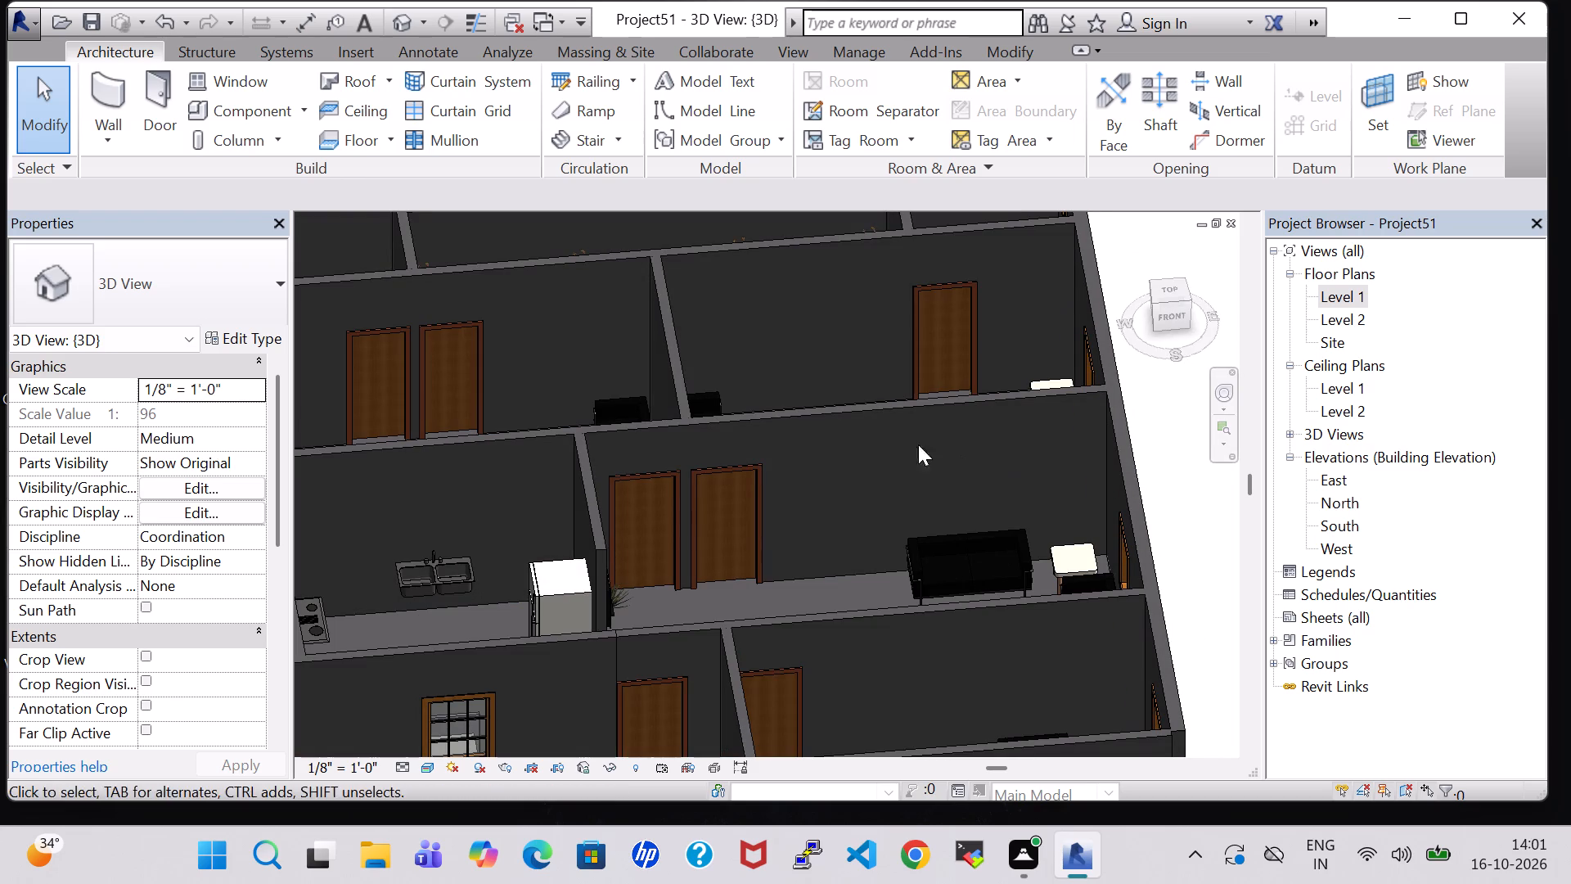
pyautogui.keyDown('shift'); pyautogui.moveTo(874, 431); pyautogui.dragTo(885, 530, button='middle'); pyautogui.keyUp('shift')
pyautogui.moveTo(846, 589); pyautogui.dragTo(845, 247, button='middle')
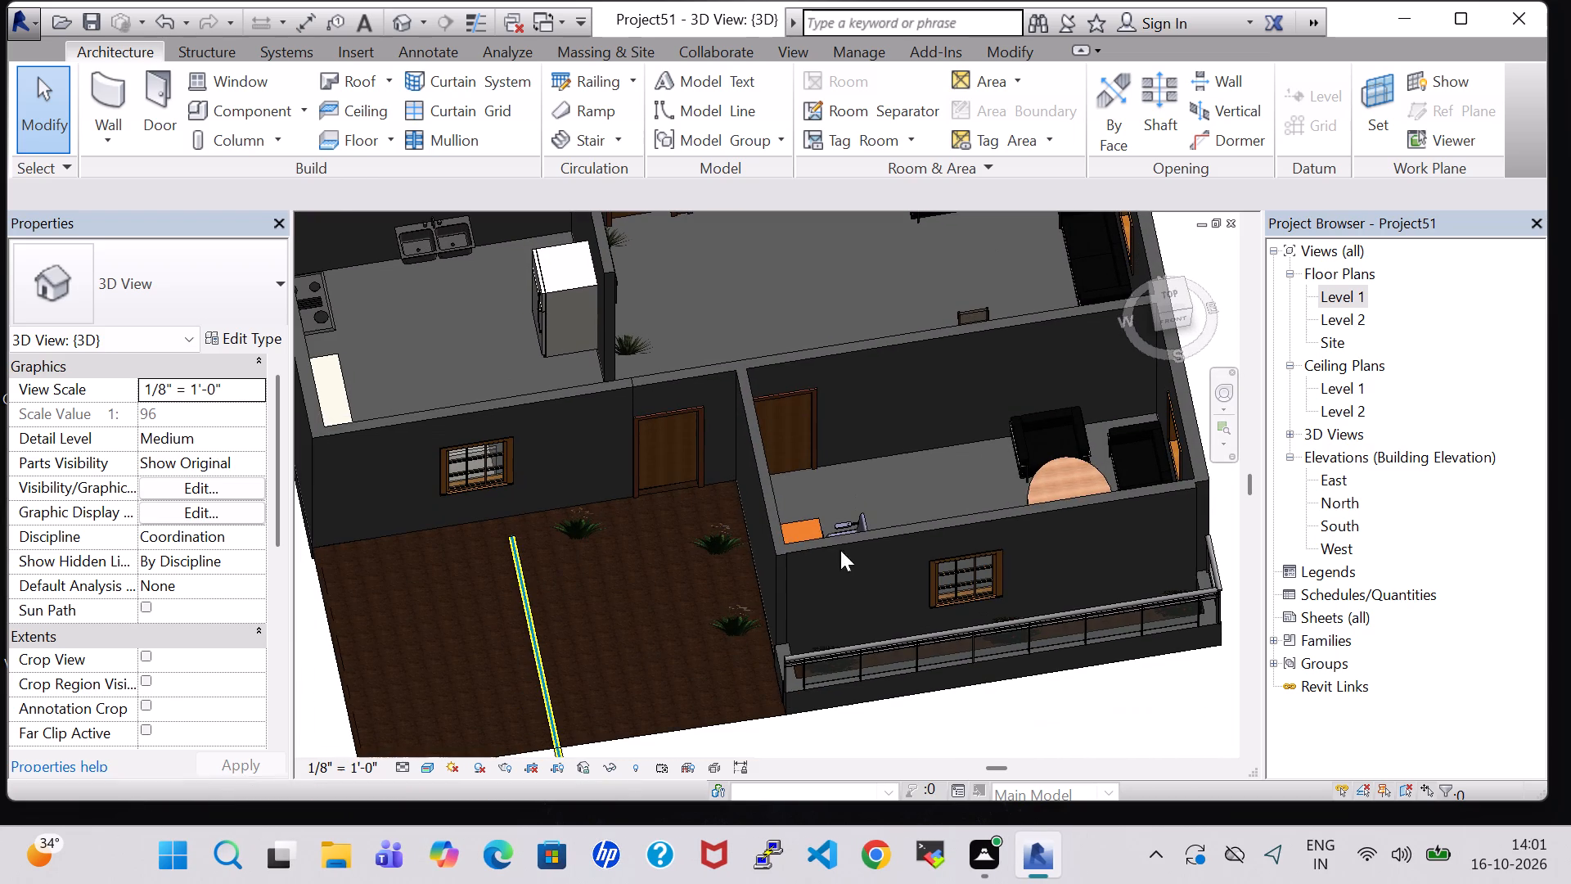
pyautogui.click(519, 603)
pyautogui.press('Up')
pyautogui.press('Up')
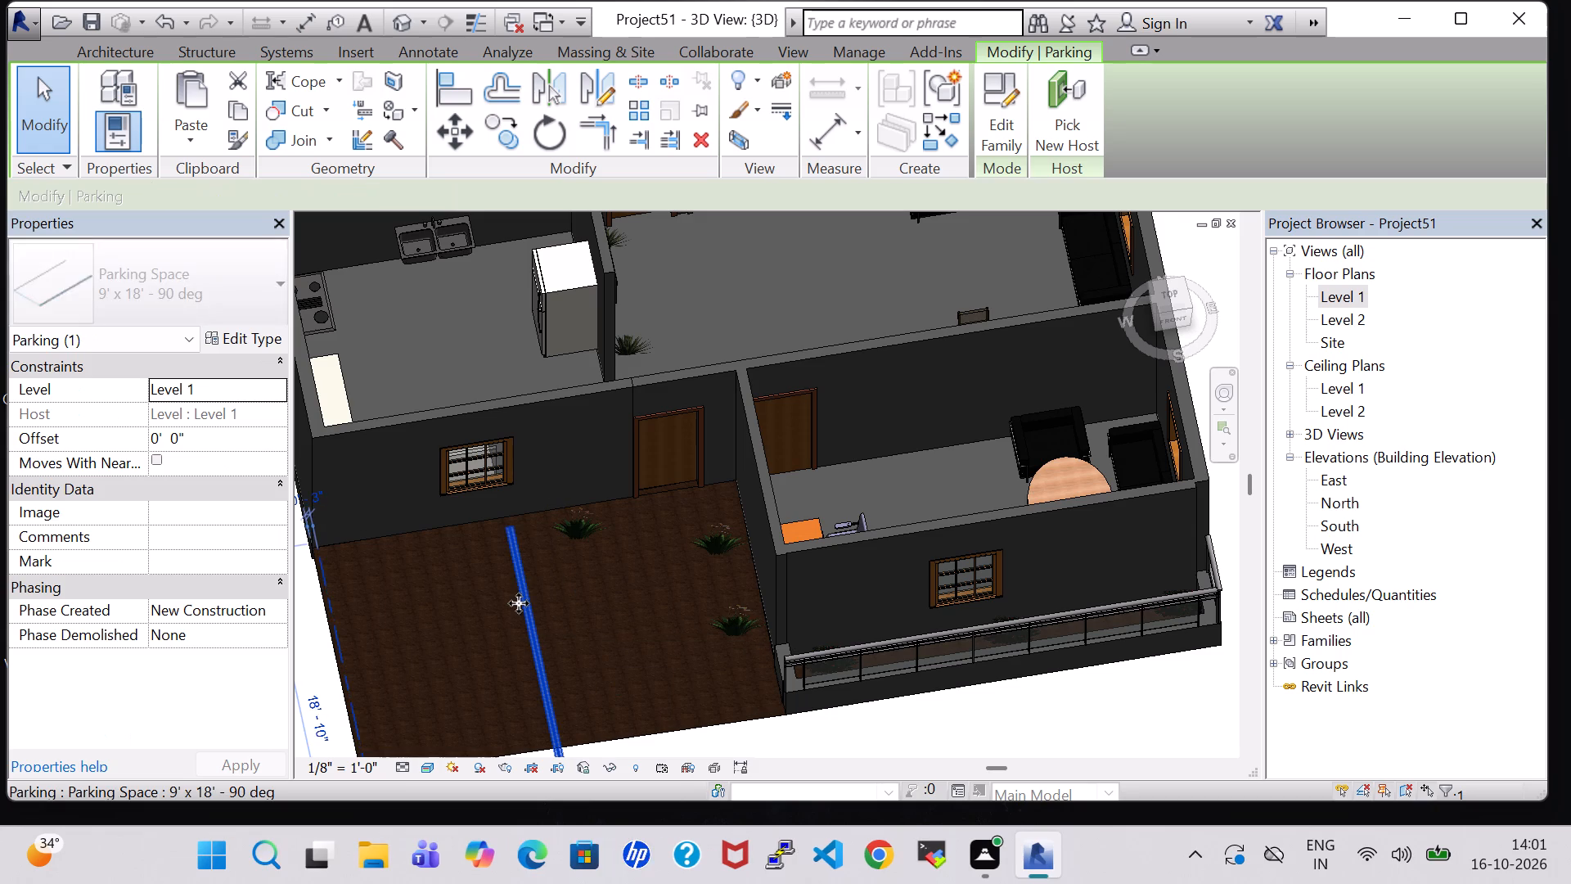
pyautogui.press('Up')
pyautogui.press('Up')
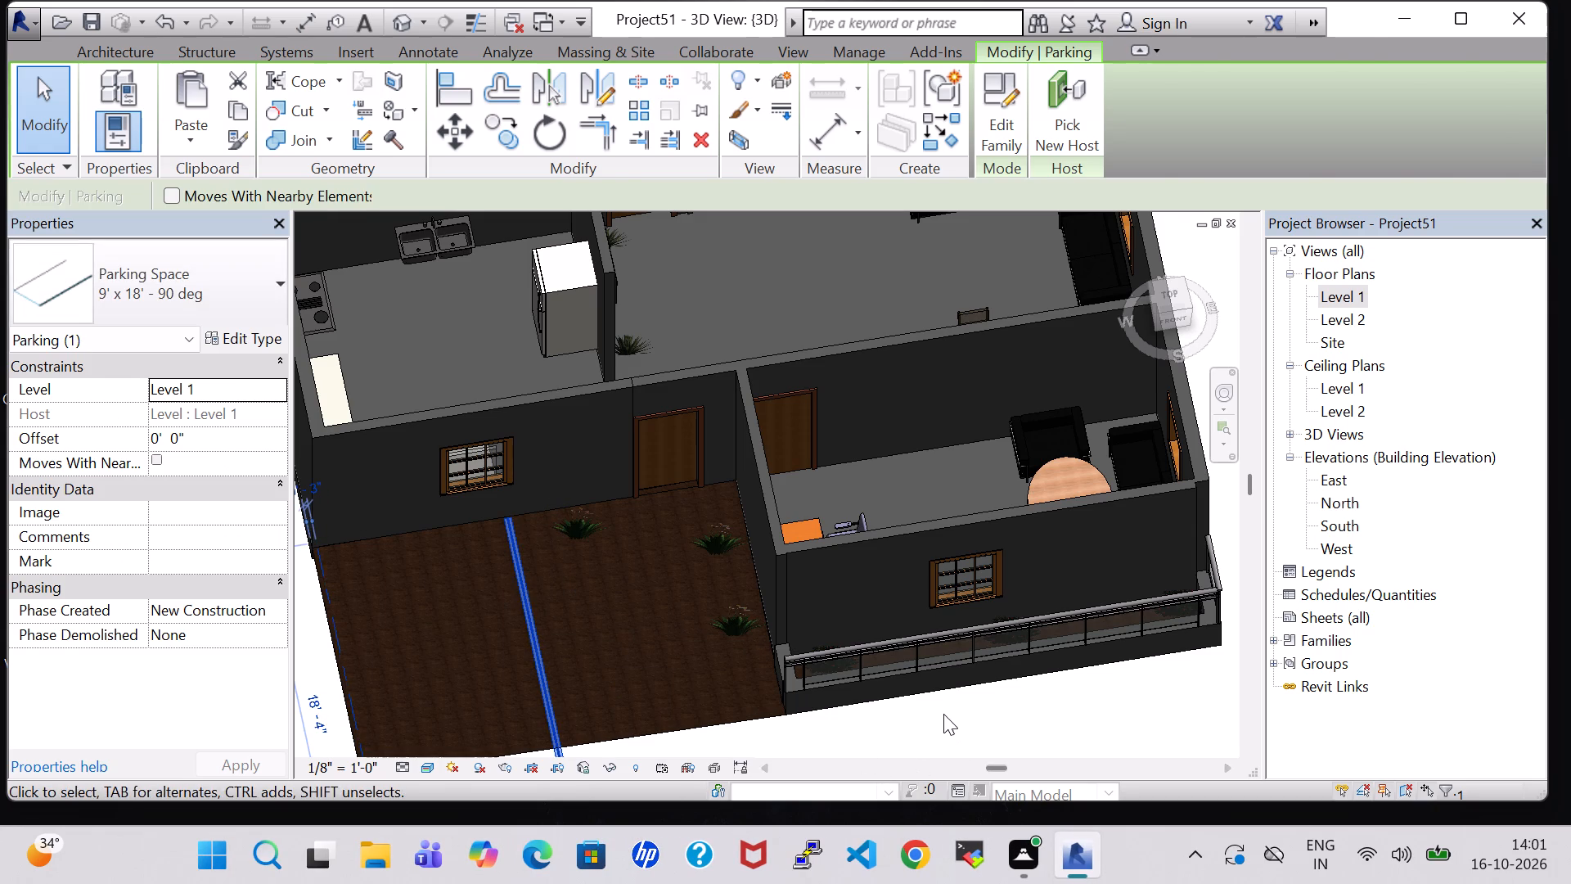
pyautogui.click(943, 714)
# Place another 3' Crane Lily on the front terrace east of the parking line, about 6' 5" south of the kitchen wall.
pyautogui.keyDown('shift'); pyautogui.moveTo(784, 243); pyautogui.dragTo(784, 322, button='middle'); pyautogui.keyUp('shift')
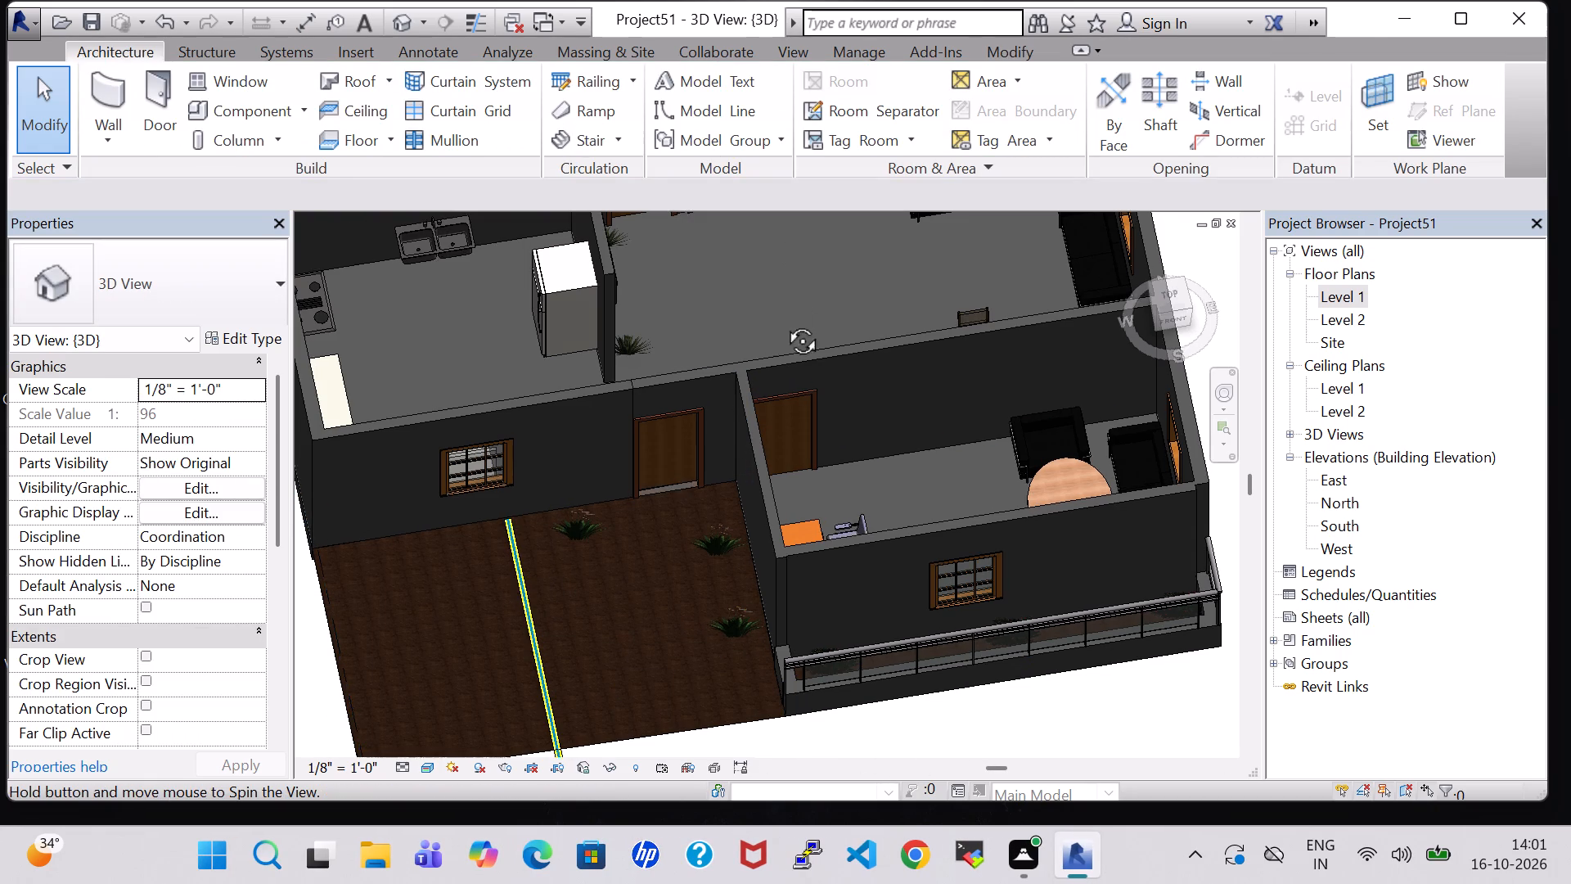
pyautogui.keyDown('shift'); pyautogui.moveTo(784, 322); pyautogui.dragTo(781, 350, button='middle'); pyautogui.keyUp('shift')
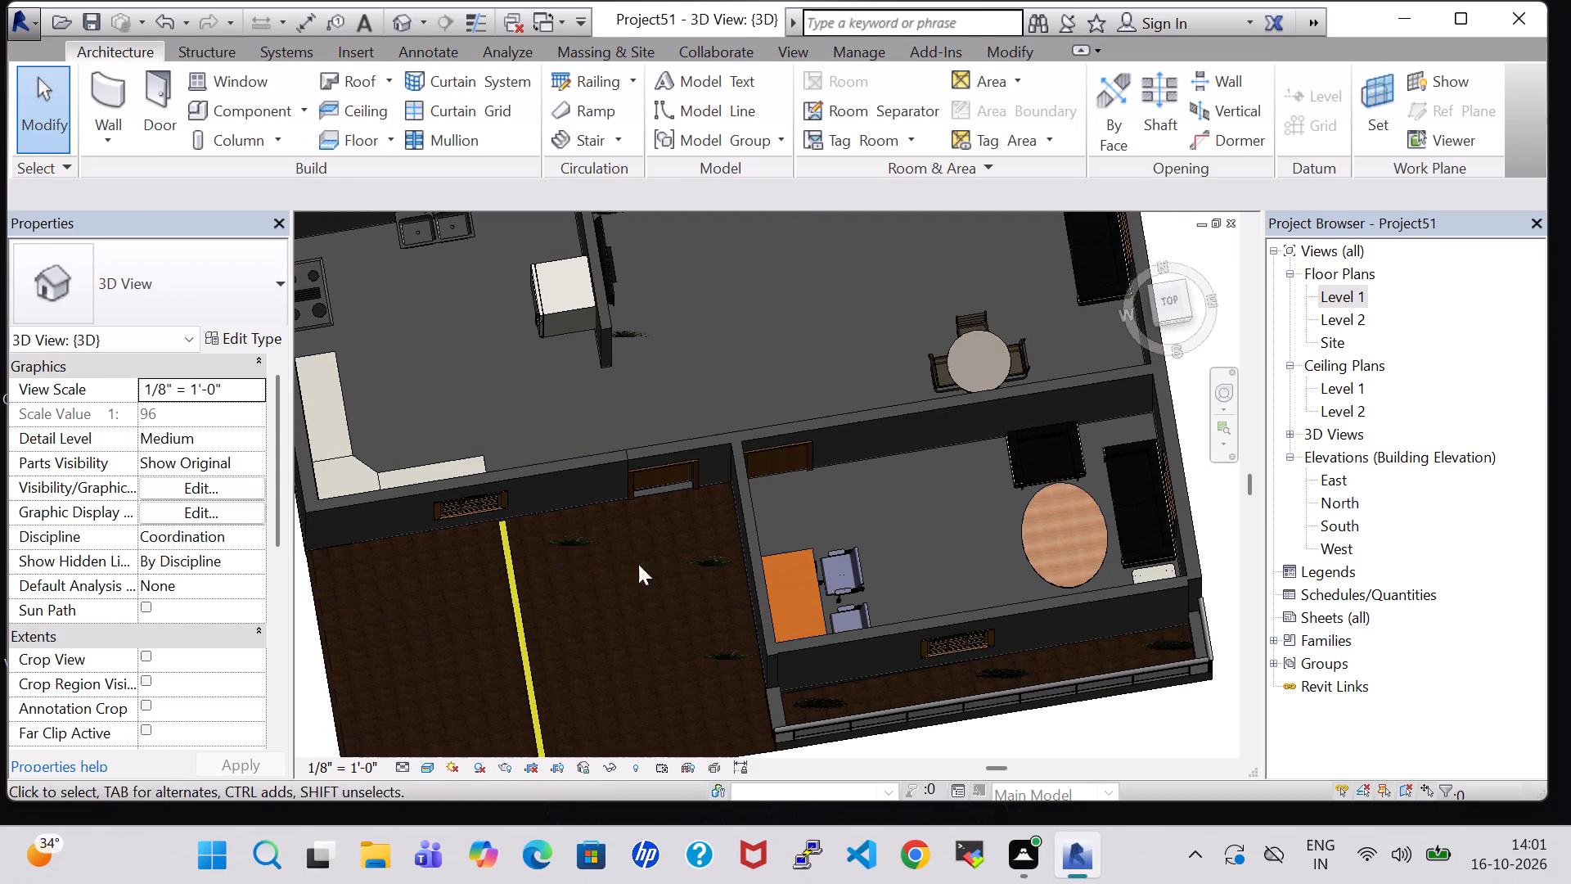
pyautogui.click(571, 545)
pyautogui.rightClick(571, 542)
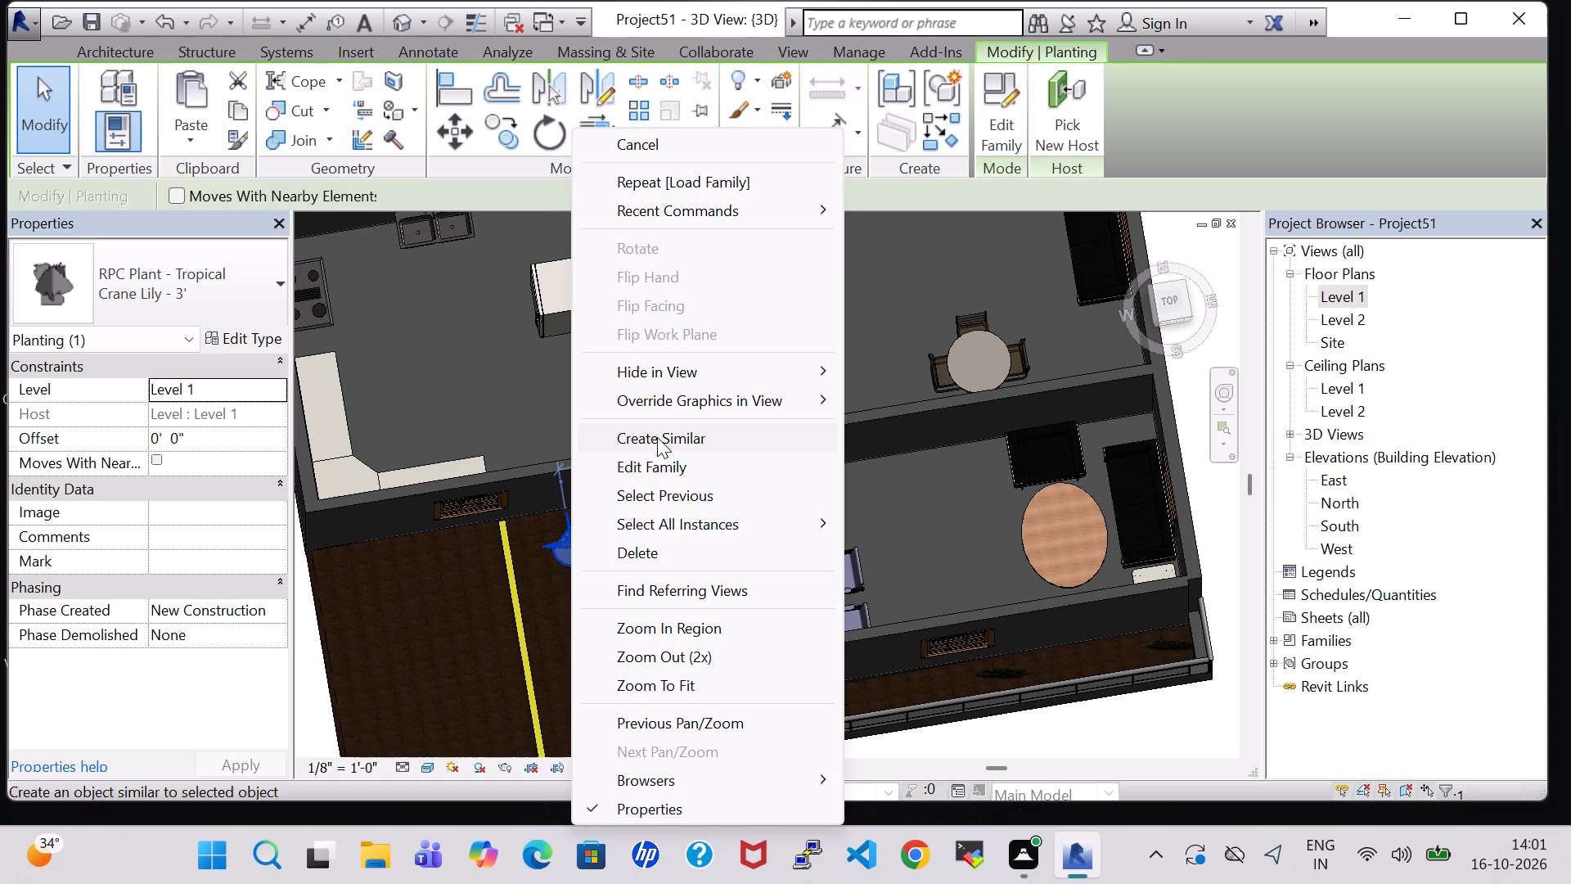
pyautogui.click(657, 437)
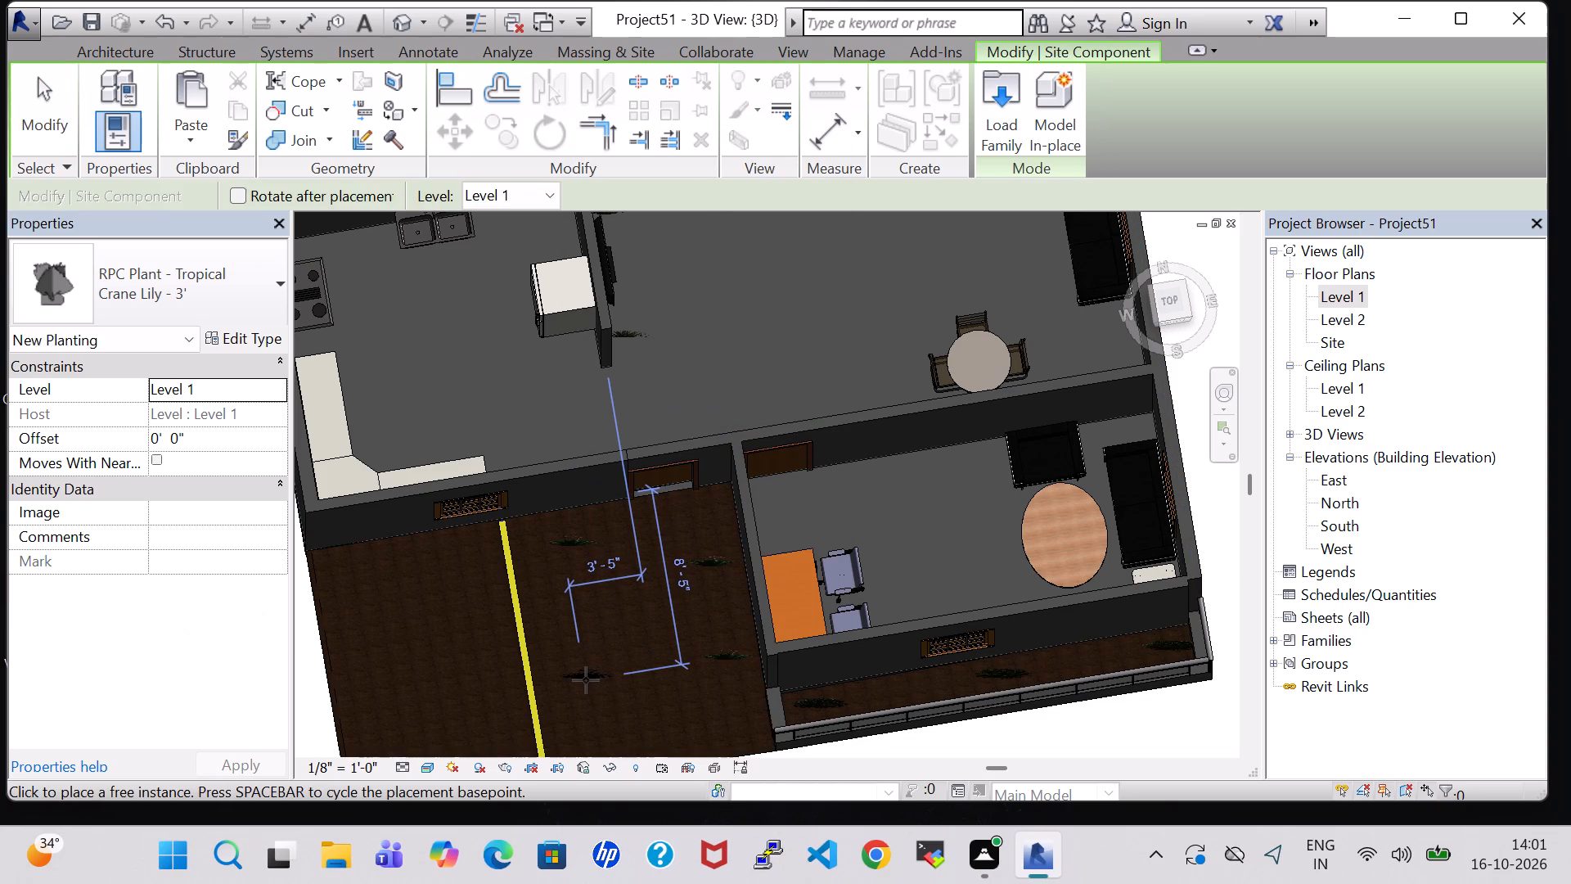
pyautogui.click(586, 680)
pyautogui.scroll(1, 609, 708)
pyautogui.moveTo(609, 708); pyautogui.dragTo(599, 572, button='middle')
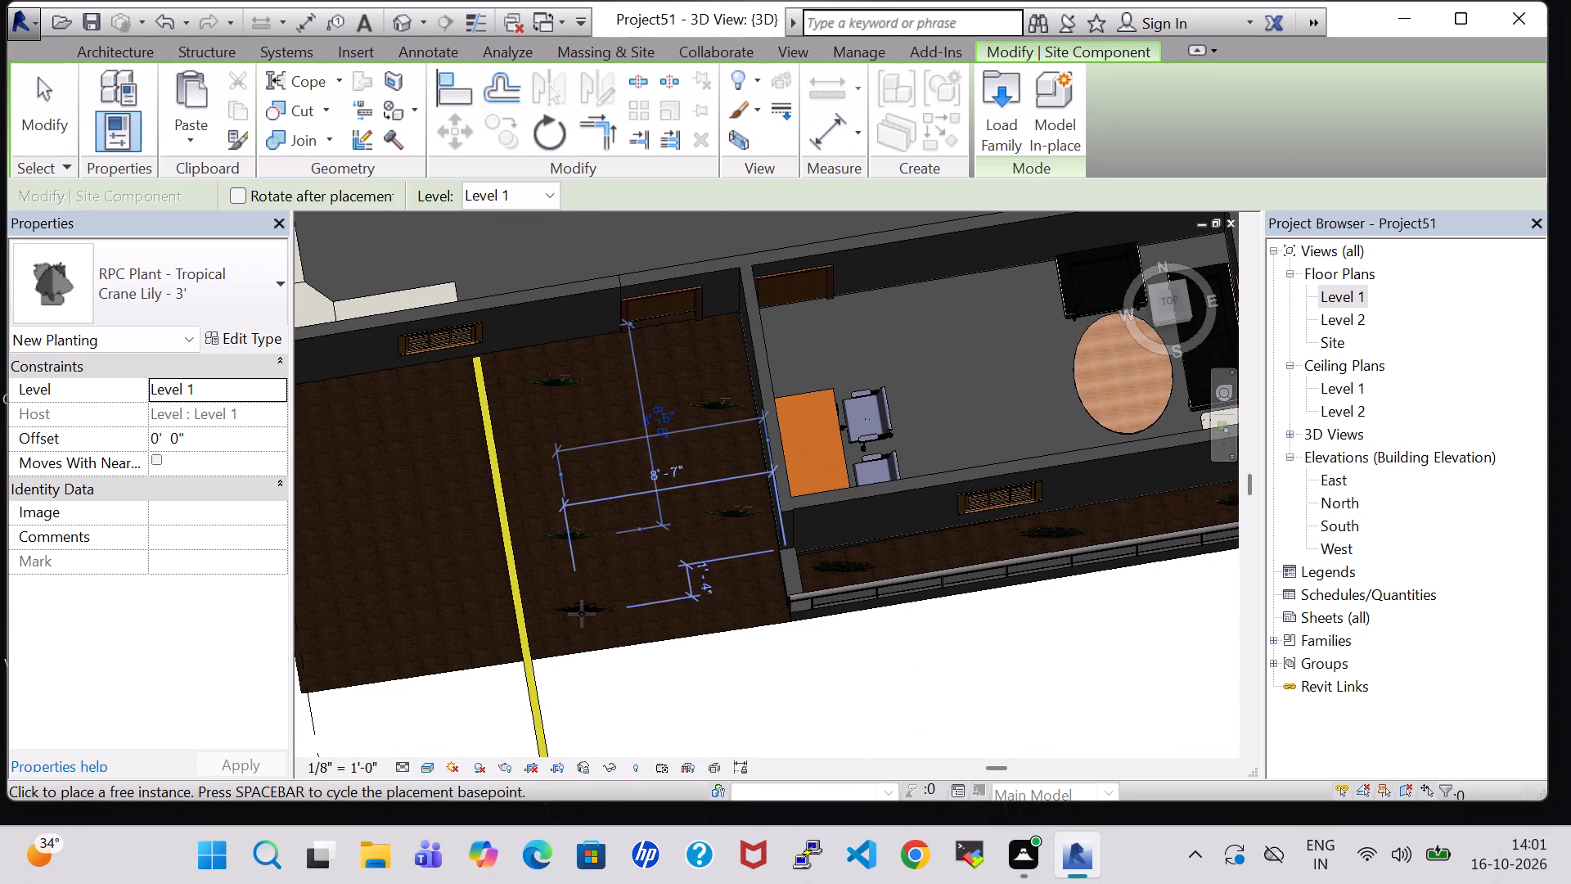
pyautogui.press('Escape')
pyautogui.press('Escape')
pyautogui.press('Escape')
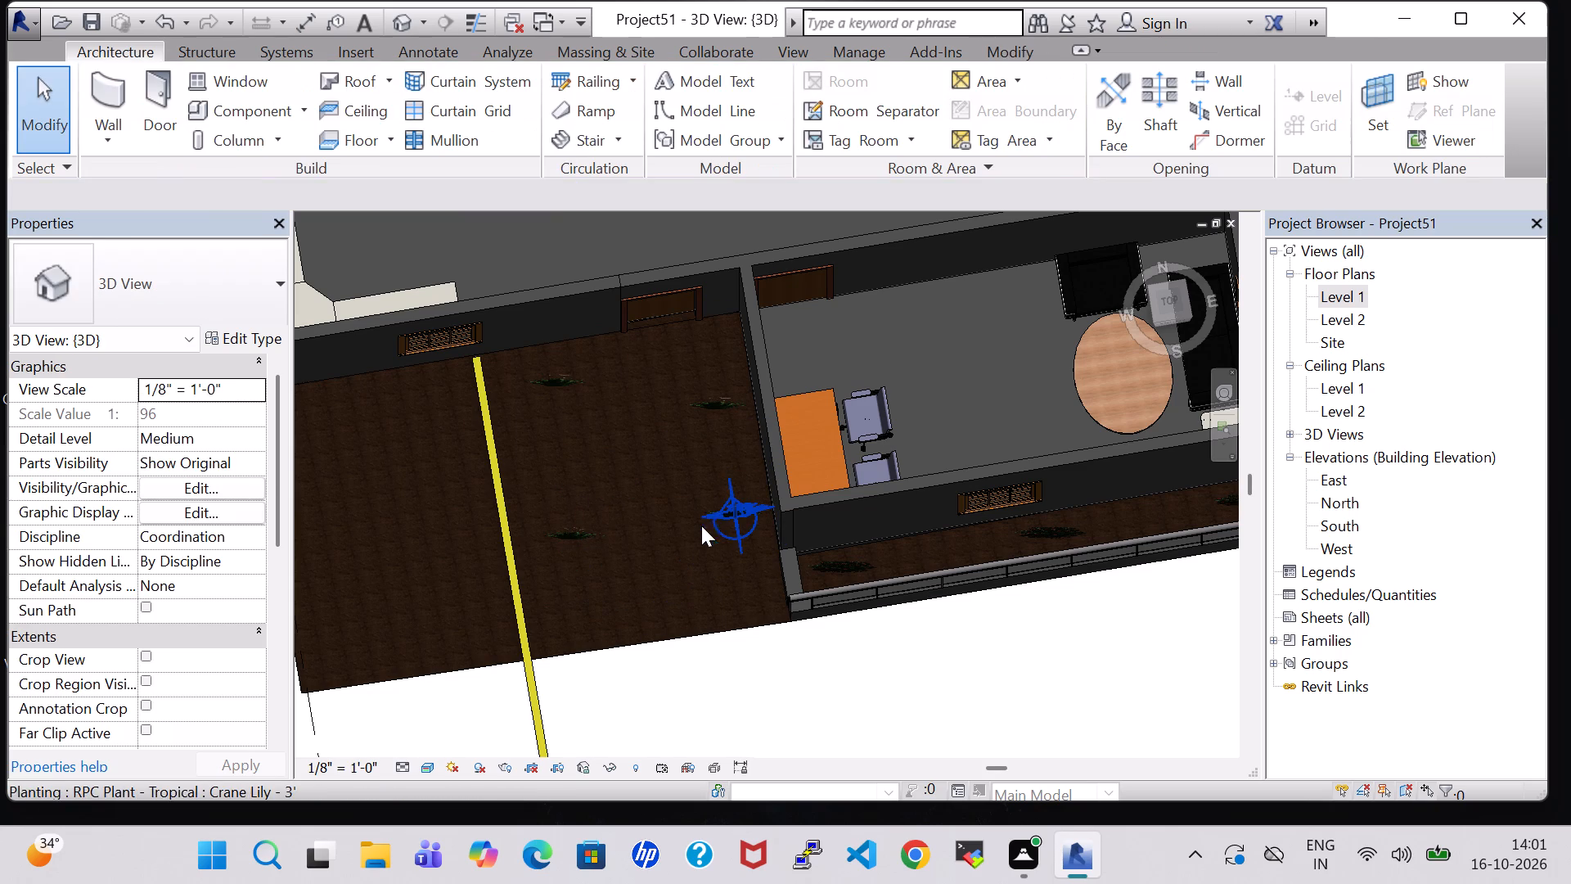
pyautogui.click(702, 648)
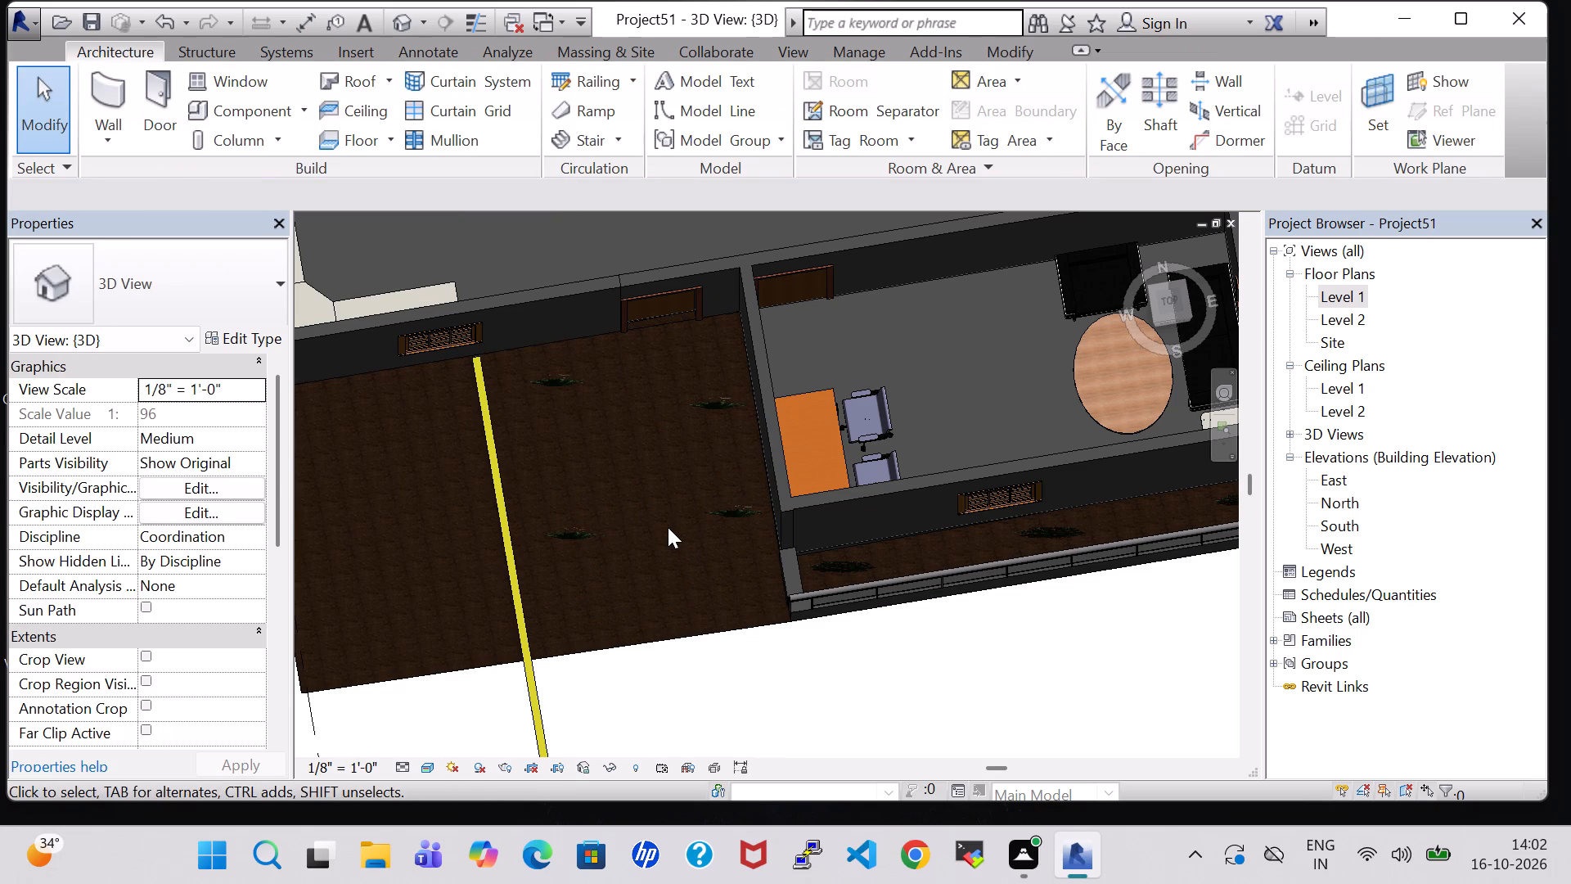
# Nudge the new Crane Lily slightly south on the terrace.
pyautogui.click(591, 526)
pyautogui.press('Down')
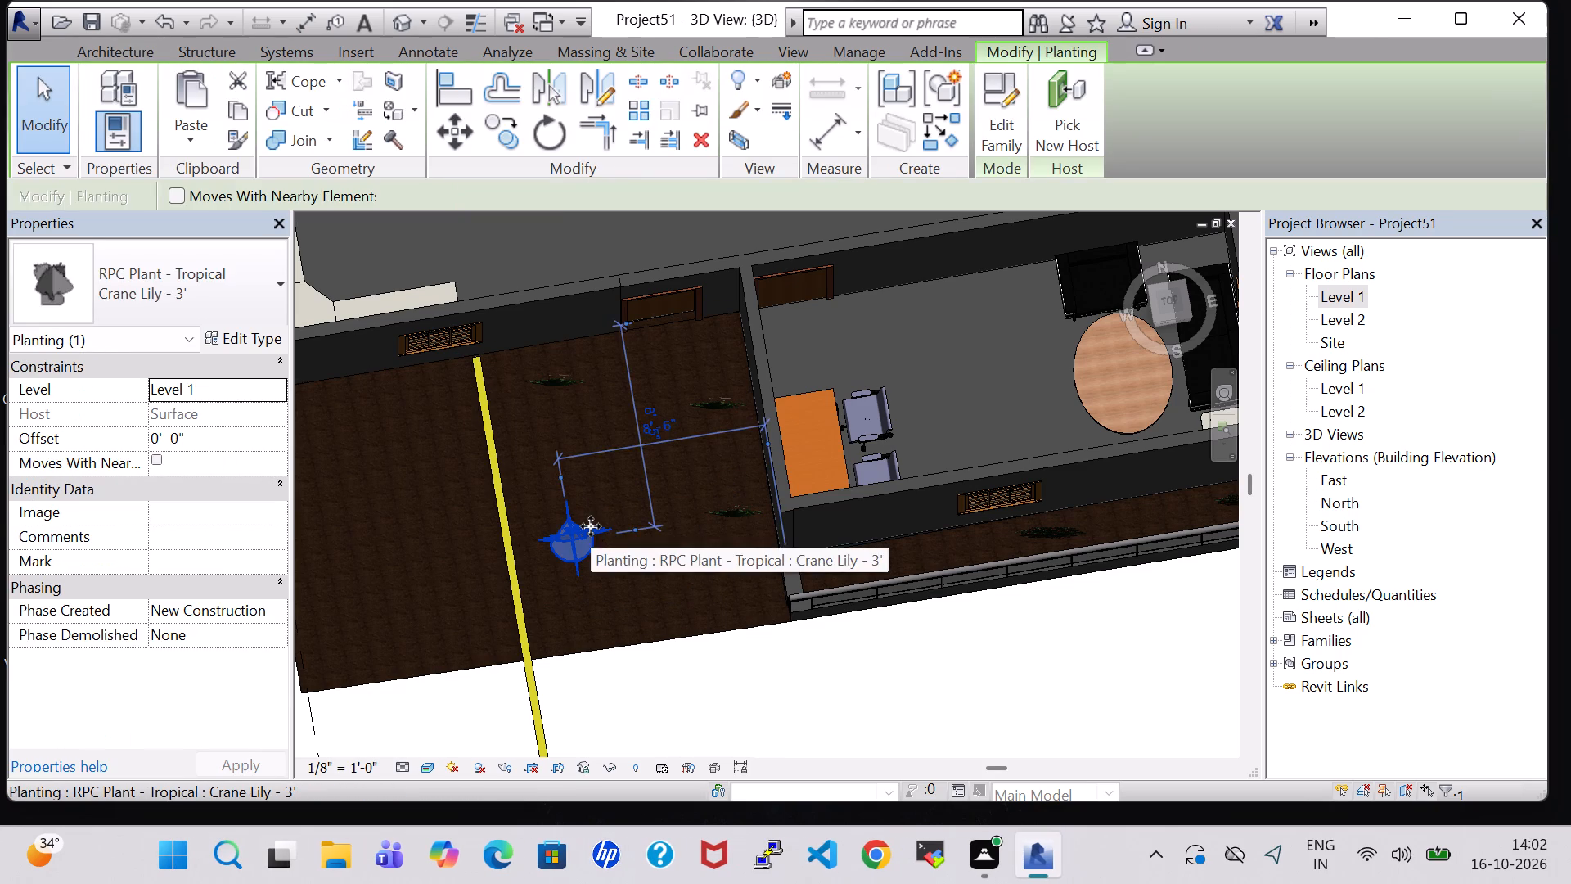
pyautogui.press('Down')
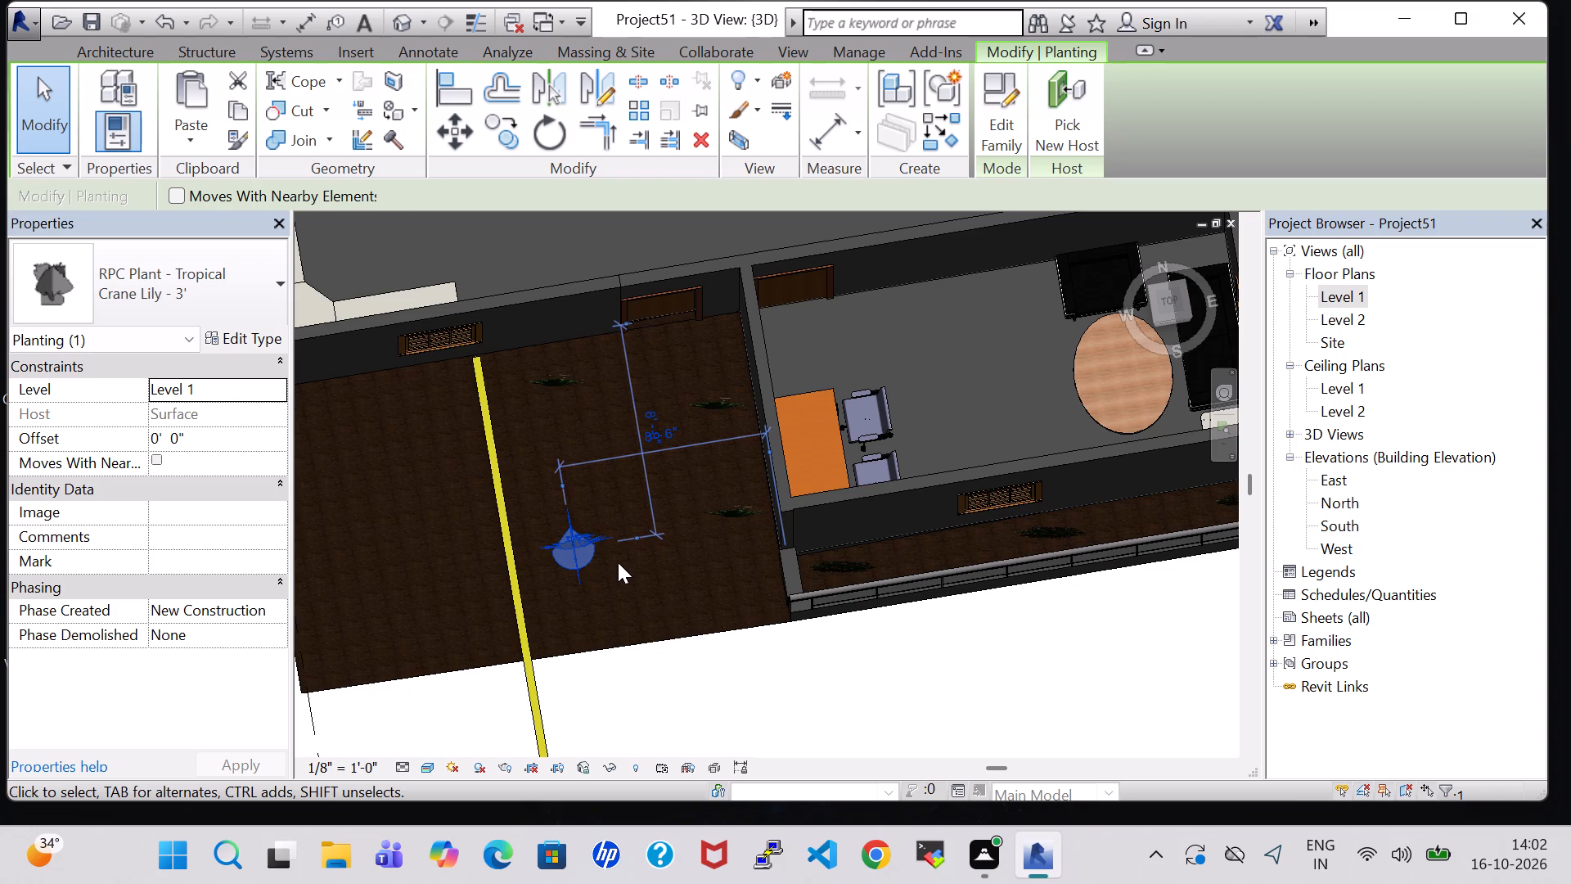
pyautogui.click(818, 650)
# Inspect the terrace planting and the front room's furniture in 3D, and reopen the Level 1 floor plan.
pyautogui.keyDown('shift'); pyautogui.moveTo(808, 665); pyautogui.dragTo(808, 651, button='middle'); pyautogui.keyUp('shift')
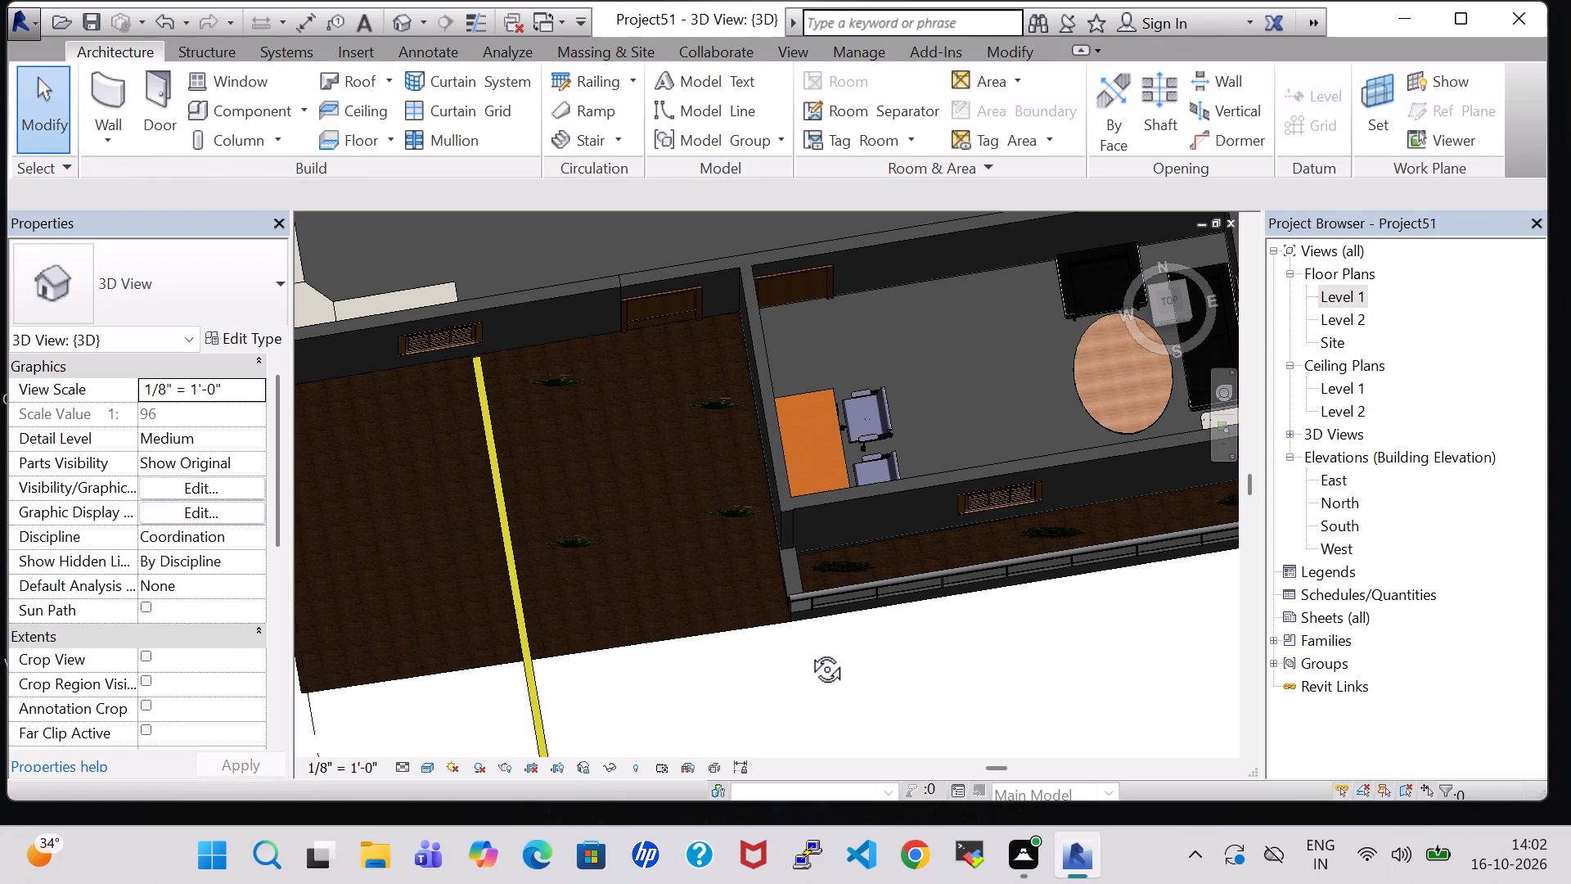
pyautogui.keyDown('shift'); pyautogui.moveTo(808, 651); pyautogui.dragTo(818, 538, button='middle'); pyautogui.keyUp('shift')
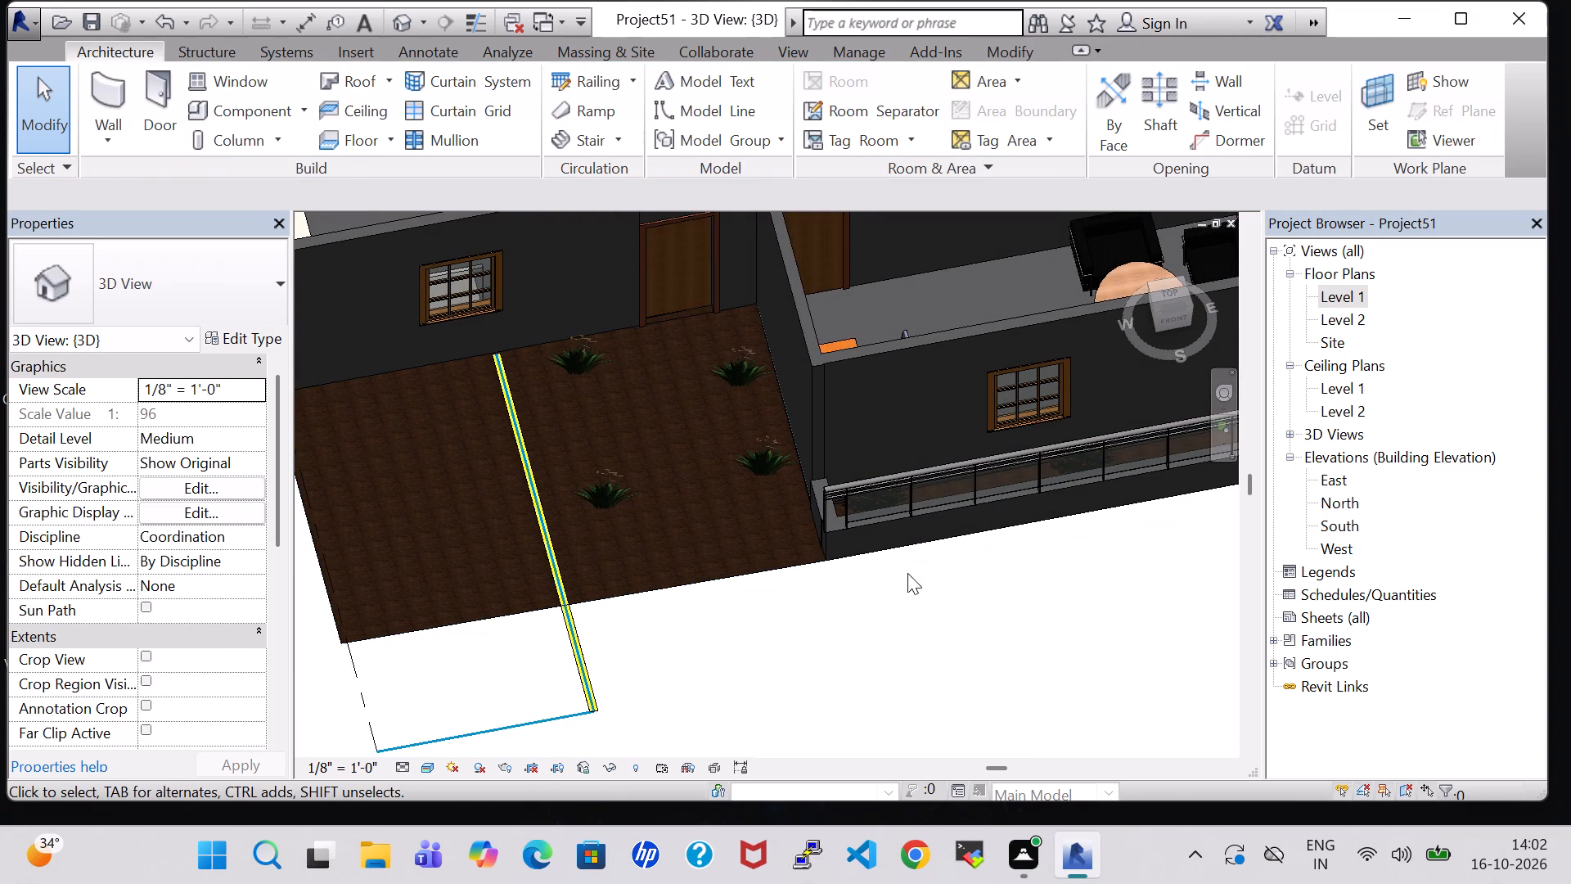
pyautogui.keyDown('shift'); pyautogui.scroll(1, 980, 575); pyautogui.keyUp('shift')
pyautogui.keyDown('shift'); pyautogui.moveTo(980, 575); pyautogui.dragTo(899, 646, button='middle'); pyautogui.keyUp('shift')
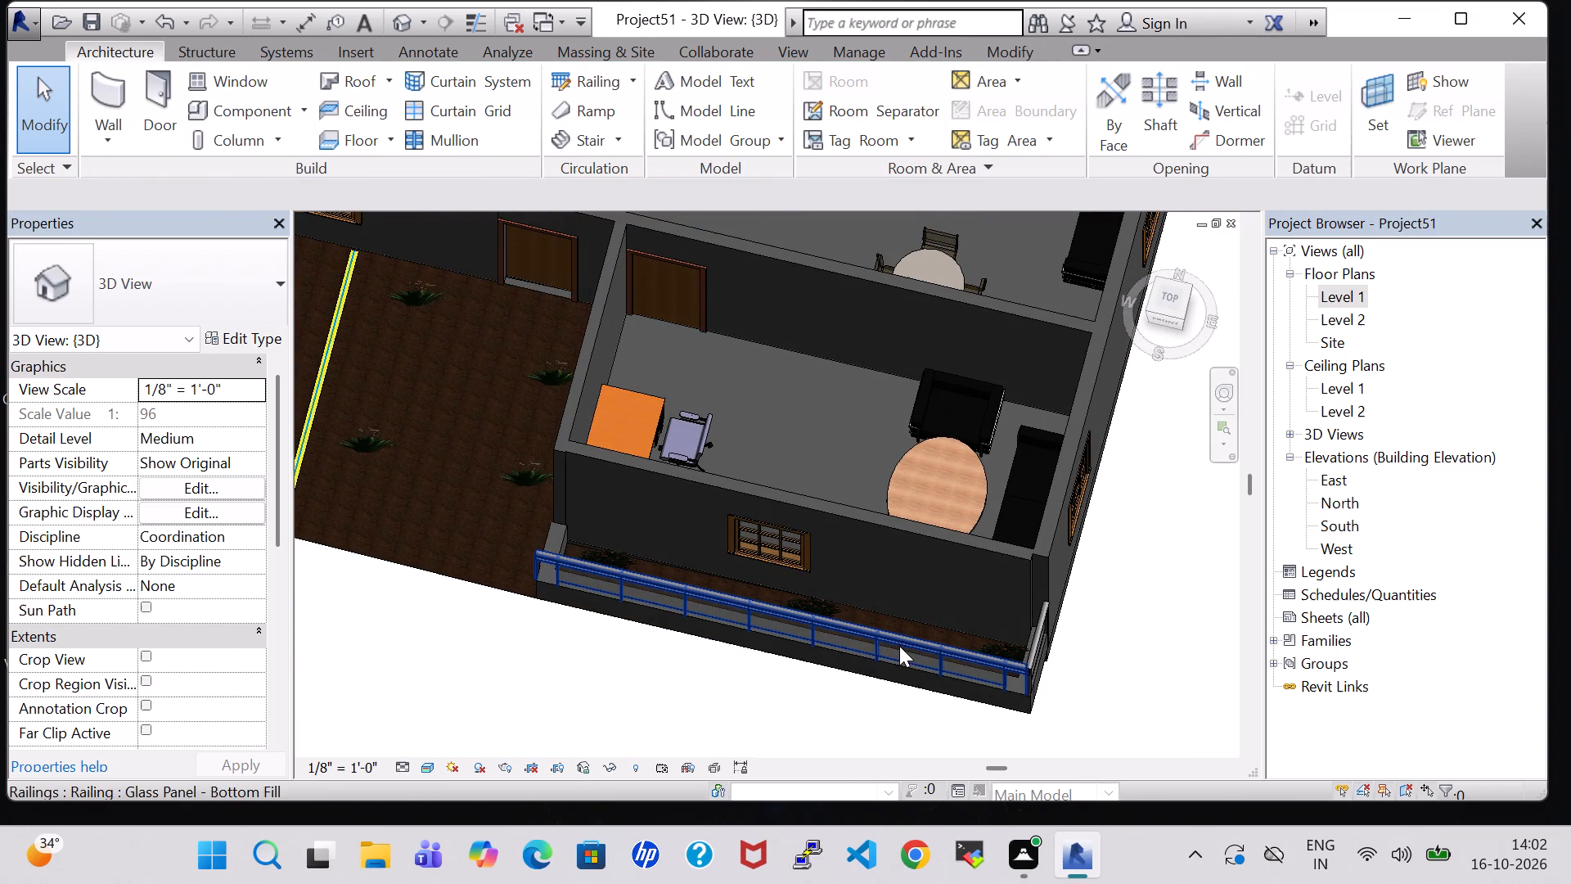
pyautogui.doubleClick(1352, 284)
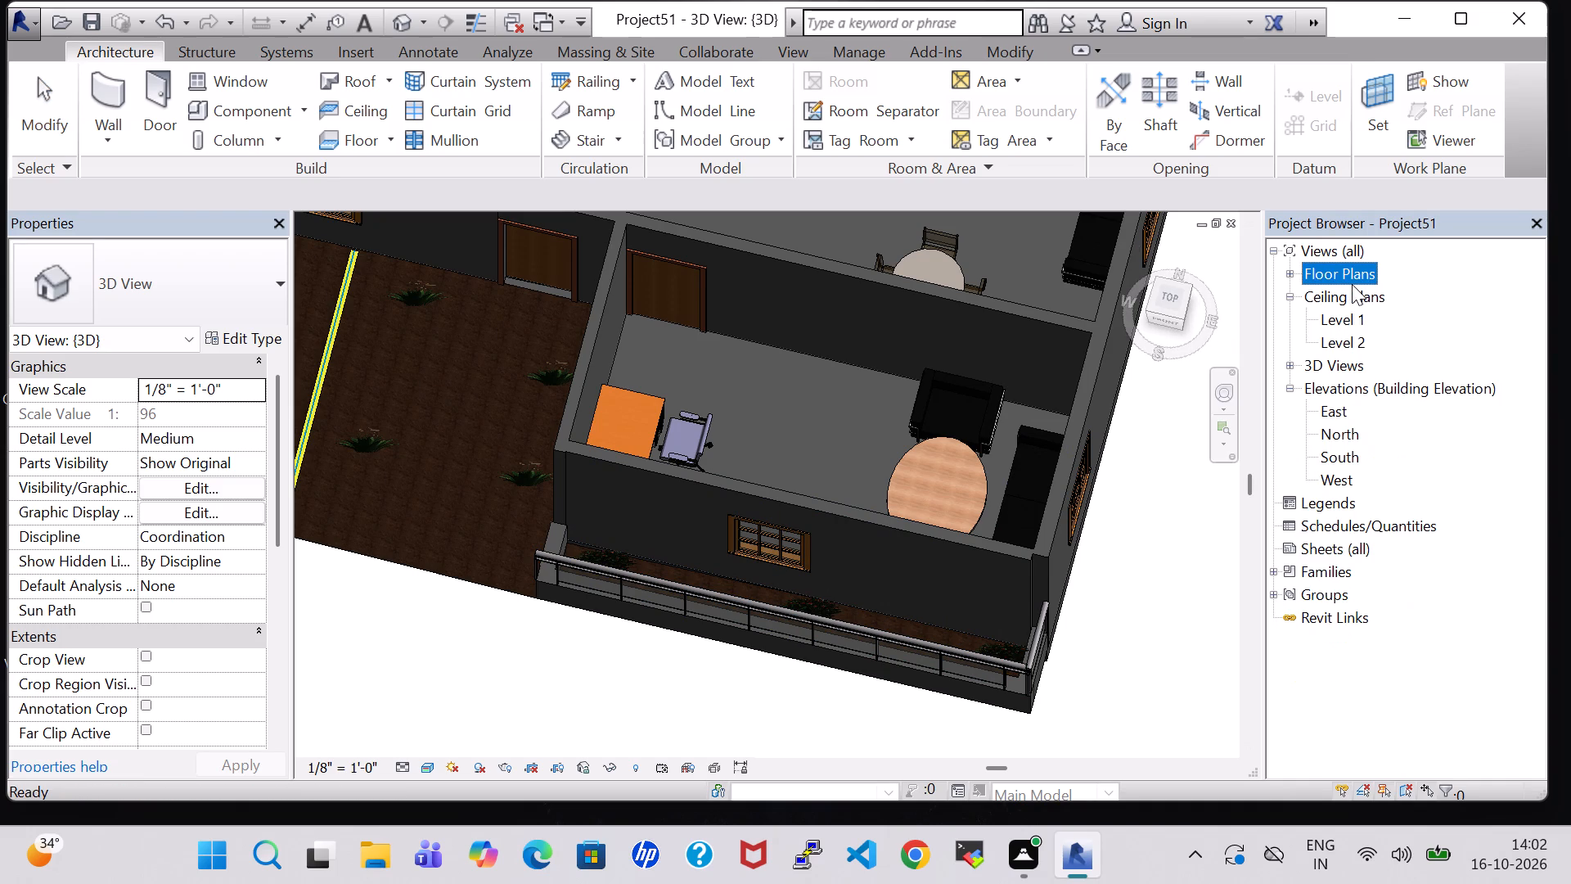
pyautogui.click(1346, 260)
pyautogui.doubleClick(1346, 267)
pyautogui.doubleClick(1346, 296)
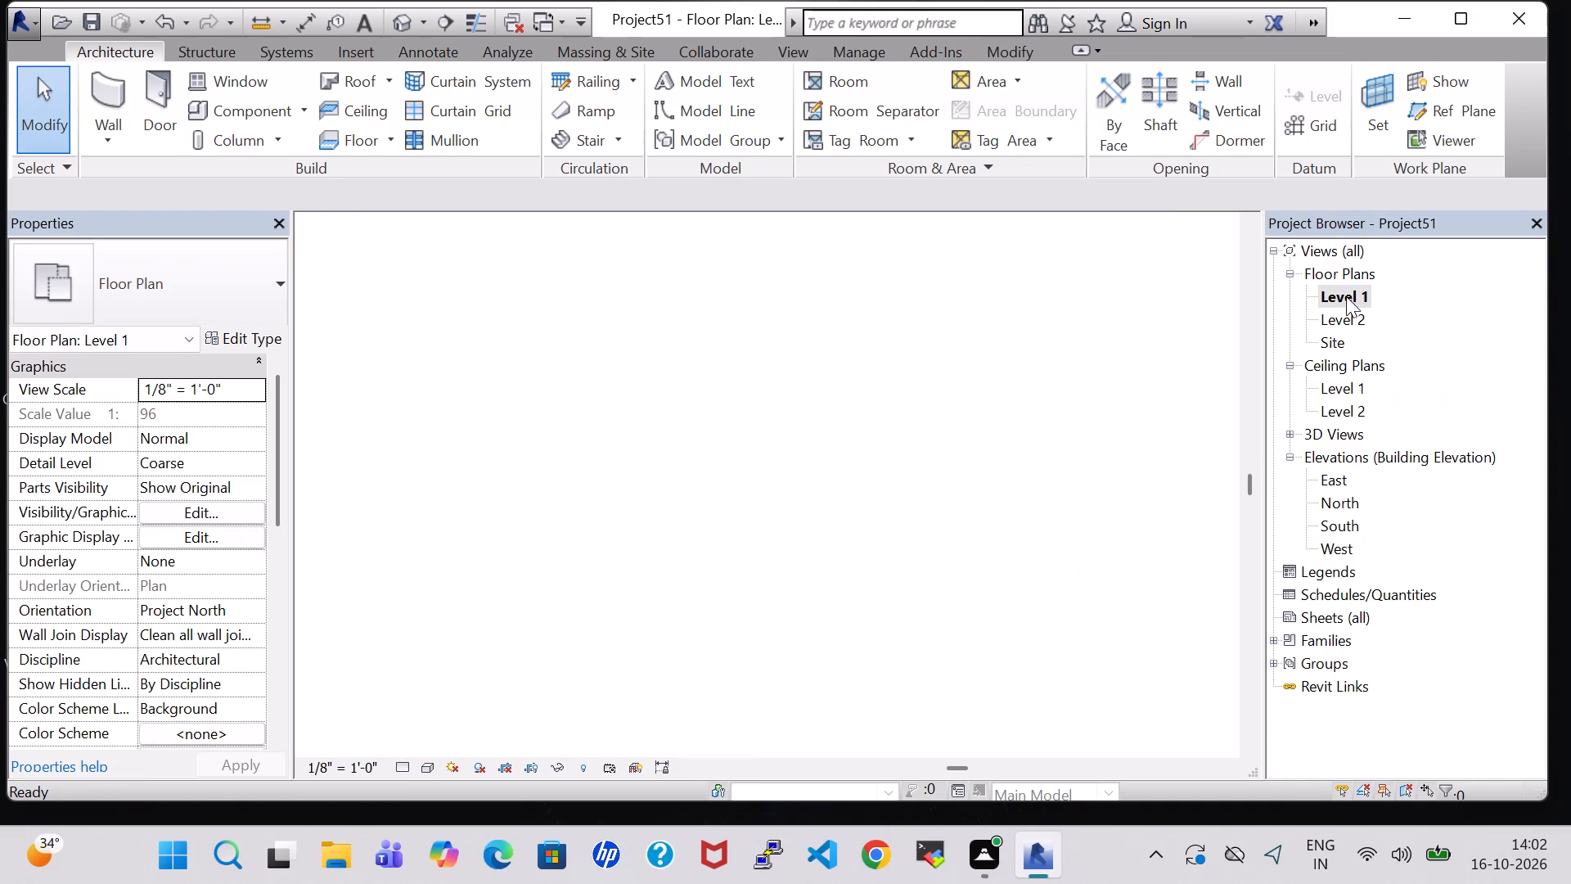
pyautogui.scroll(8, 915, 493)
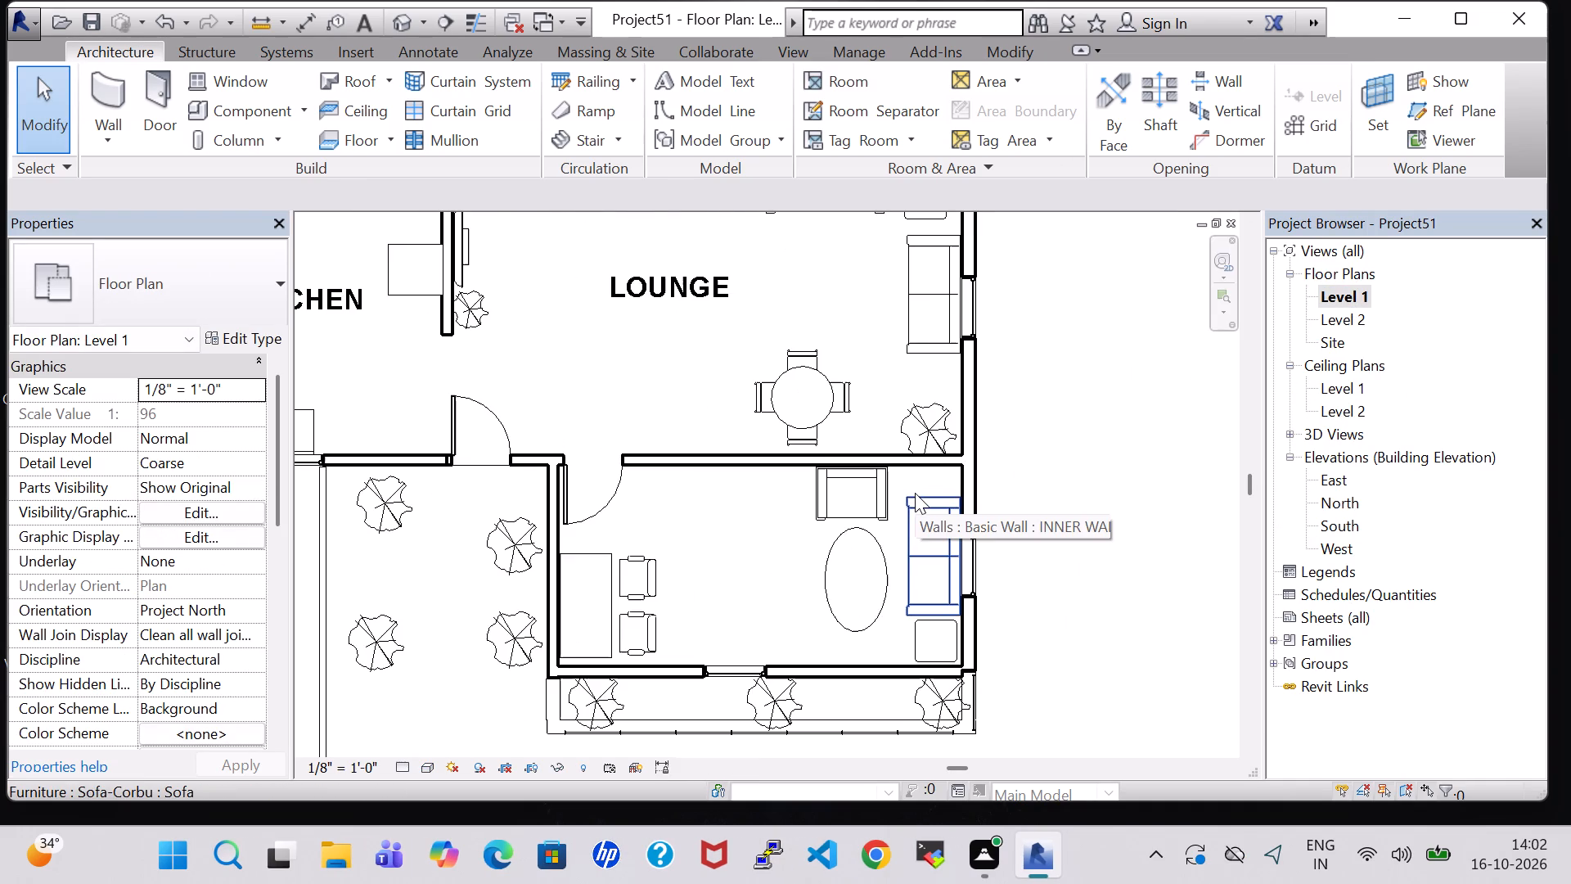
# Move the northern task chair by the desk east to about 6' 10" from the room's west wall and rotate it 90 degrees.
pyautogui.click(648, 587)
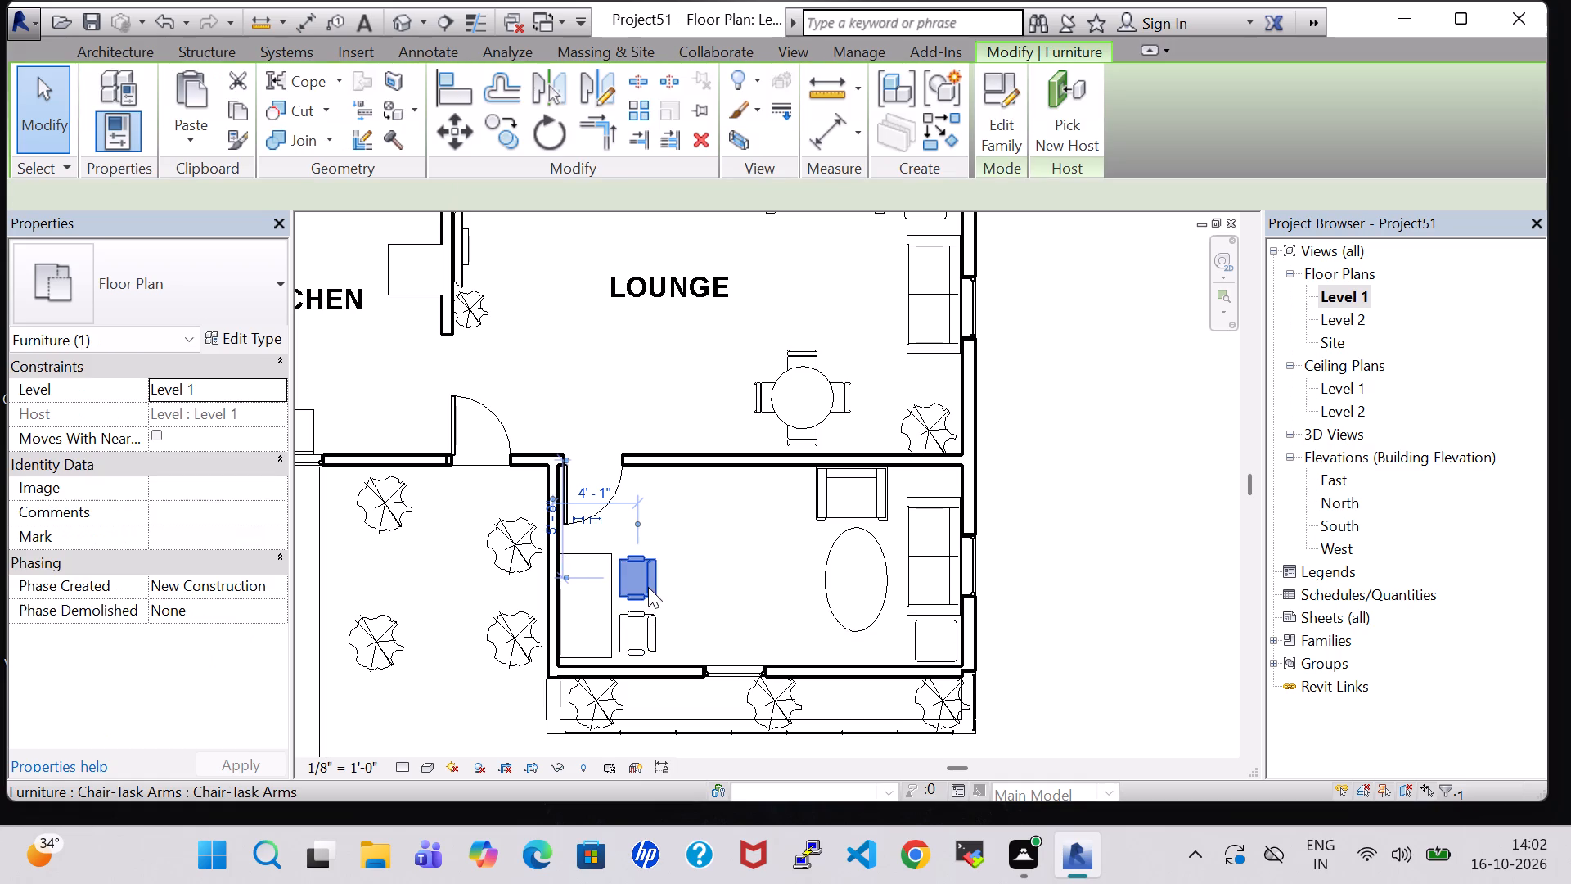
pyautogui.press('Right')
pyautogui.press('Right')
pyautogui.press('Right')
pyautogui.press('Right')
pyautogui.press('Right')
pyautogui.press('Right')
pyautogui.press('Right')
pyautogui.press('Right')
pyautogui.press('Right')
pyautogui.press('Right')
pyautogui.press('Right')
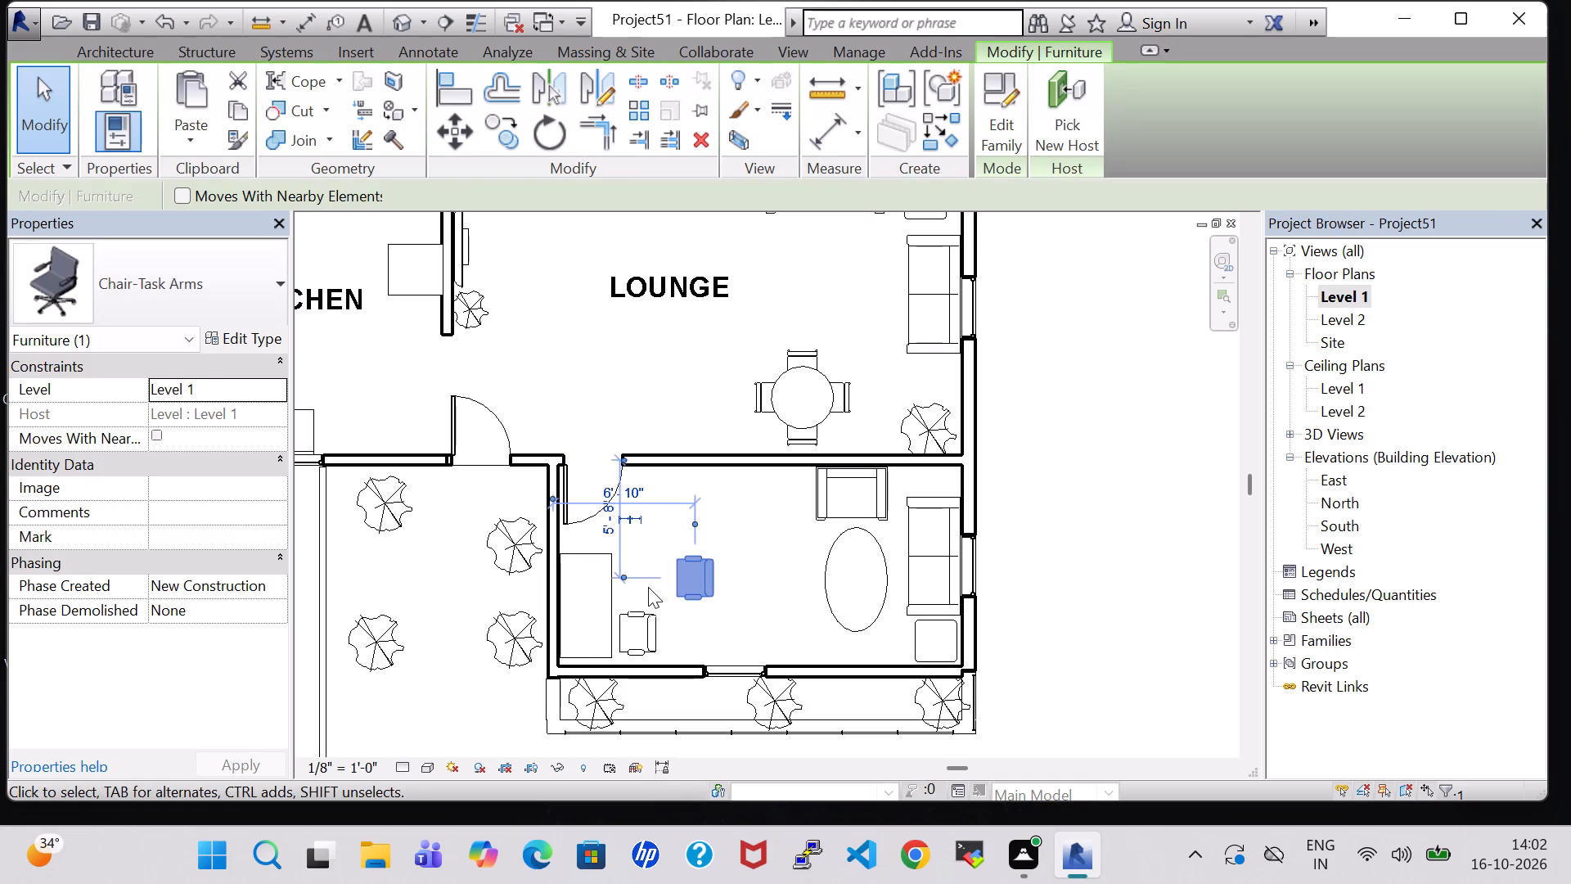
pyautogui.press('space')
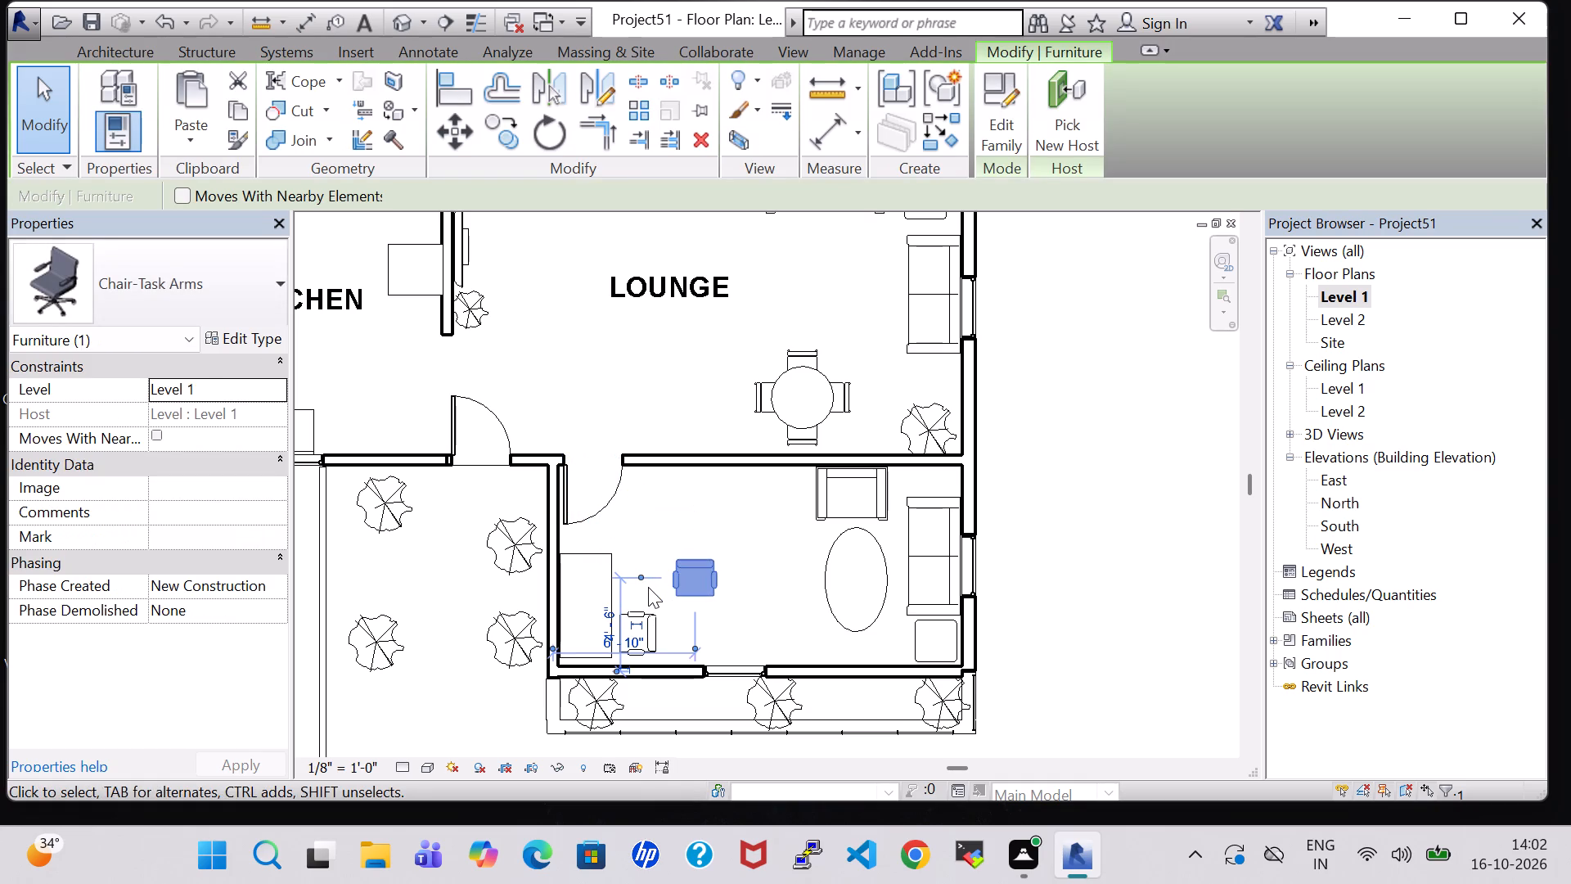
# Move the other task chair east to about 9' 4" from the west wall, rotate it 90 degrees and shift it north beside the first.
pyautogui.click(657, 623)
pyautogui.press('Right')
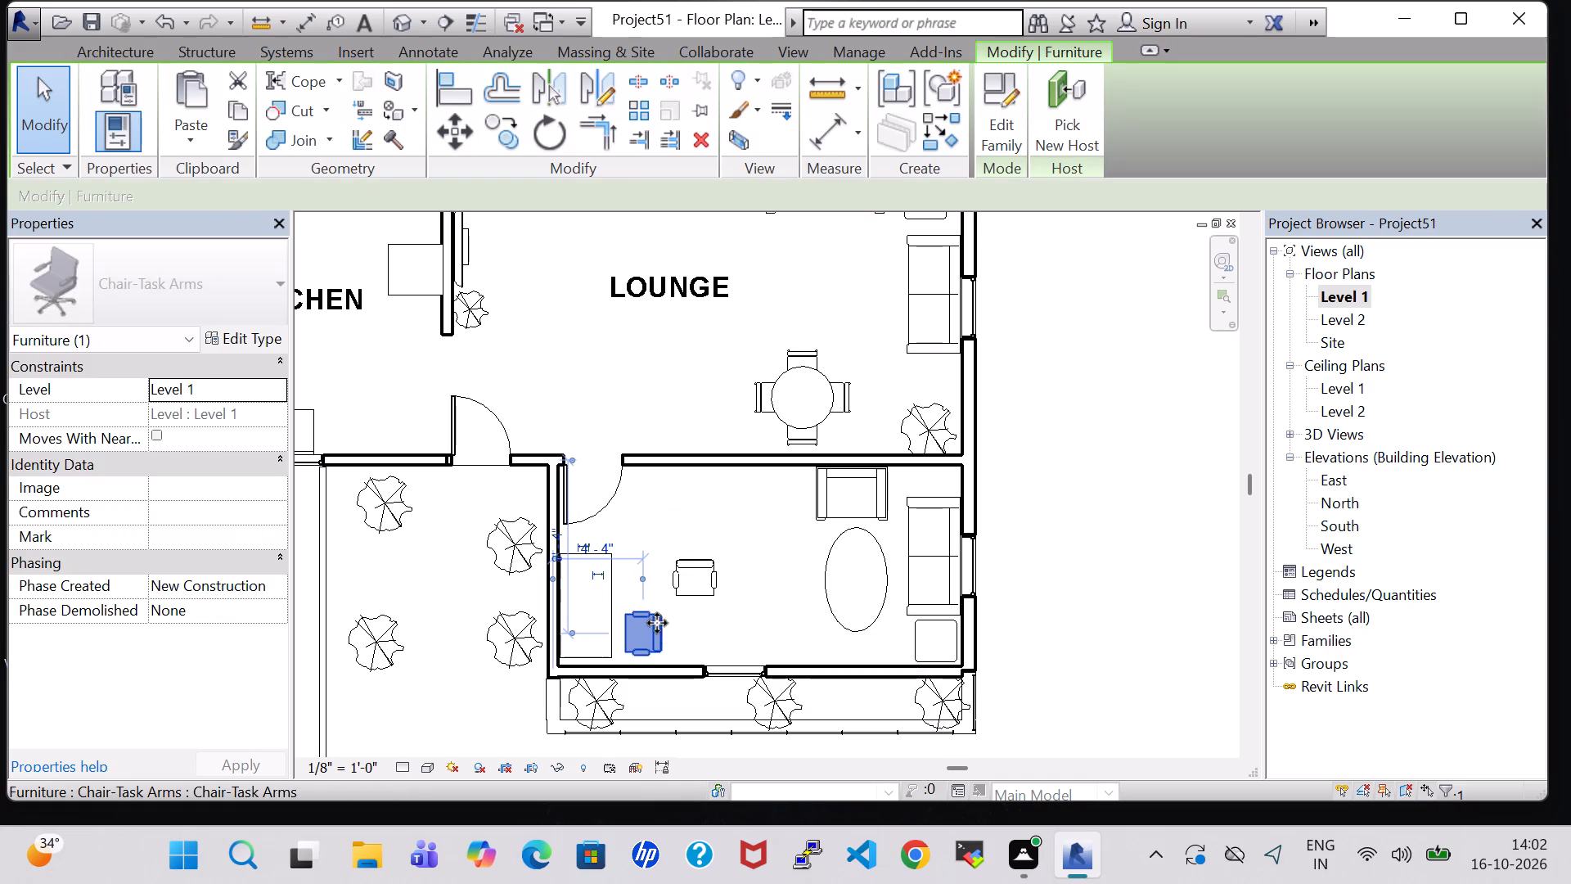
pyautogui.press('Right')
pyautogui.press('Right')
pyautogui.press('Right')
pyautogui.press('Right')
pyautogui.press('Right')
pyautogui.press('Right')
pyautogui.press('Right')
pyautogui.press('Right')
pyautogui.press('Right')
pyautogui.press('Right')
pyautogui.press('Right')
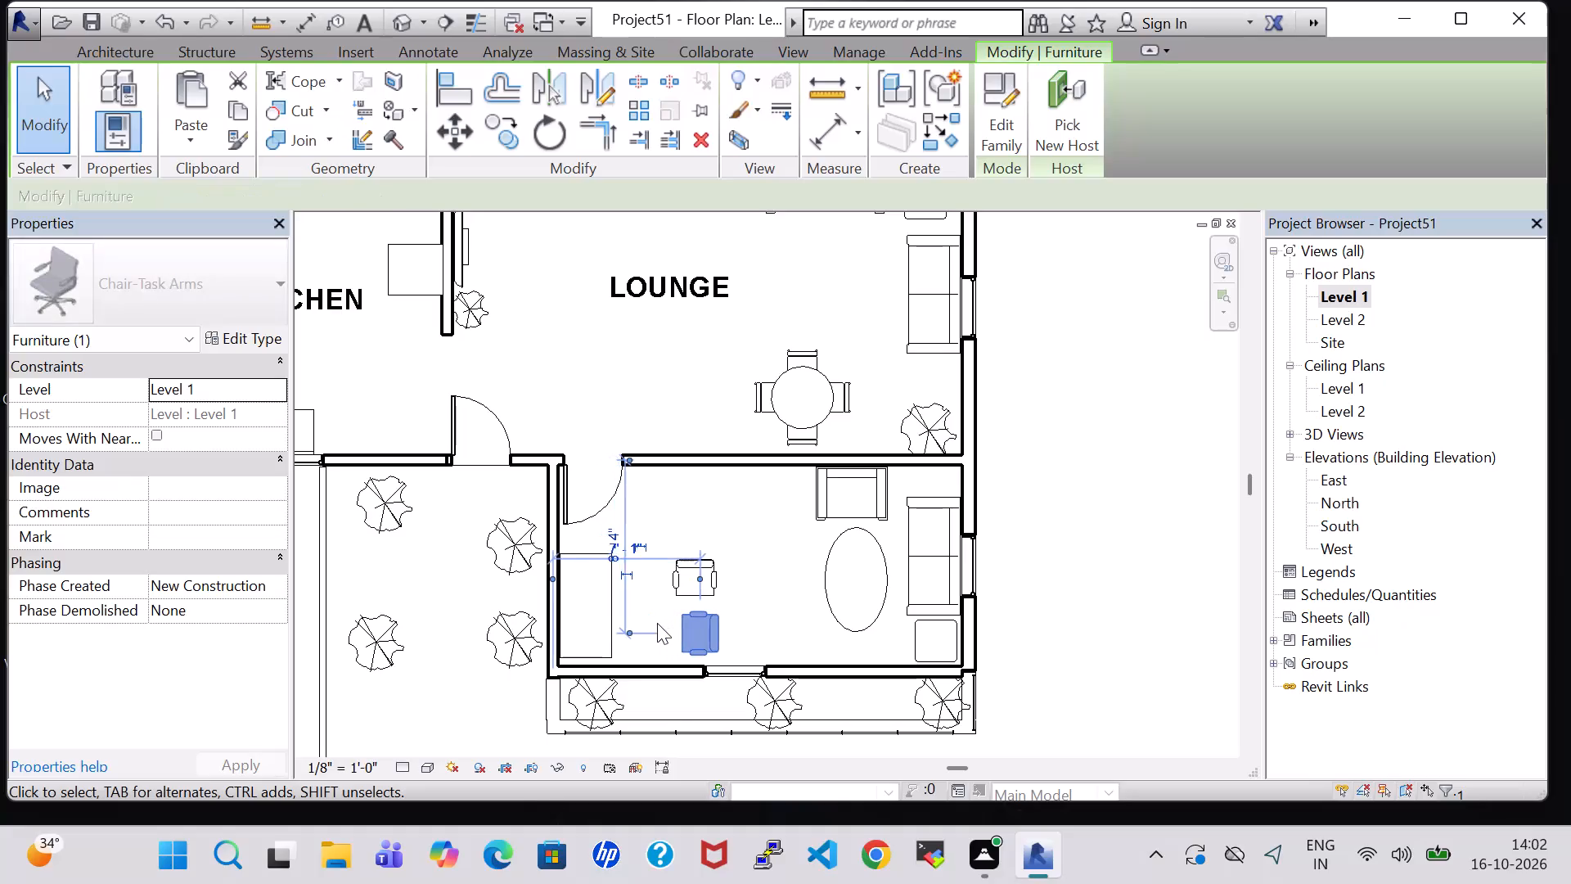
pyautogui.press('Right')
pyautogui.press('Right')
pyautogui.press('Right')
pyautogui.press('Right')
pyautogui.press('Right')
pyautogui.press('Right')
pyautogui.press('Right')
pyautogui.press('Right')
pyautogui.press('Right')
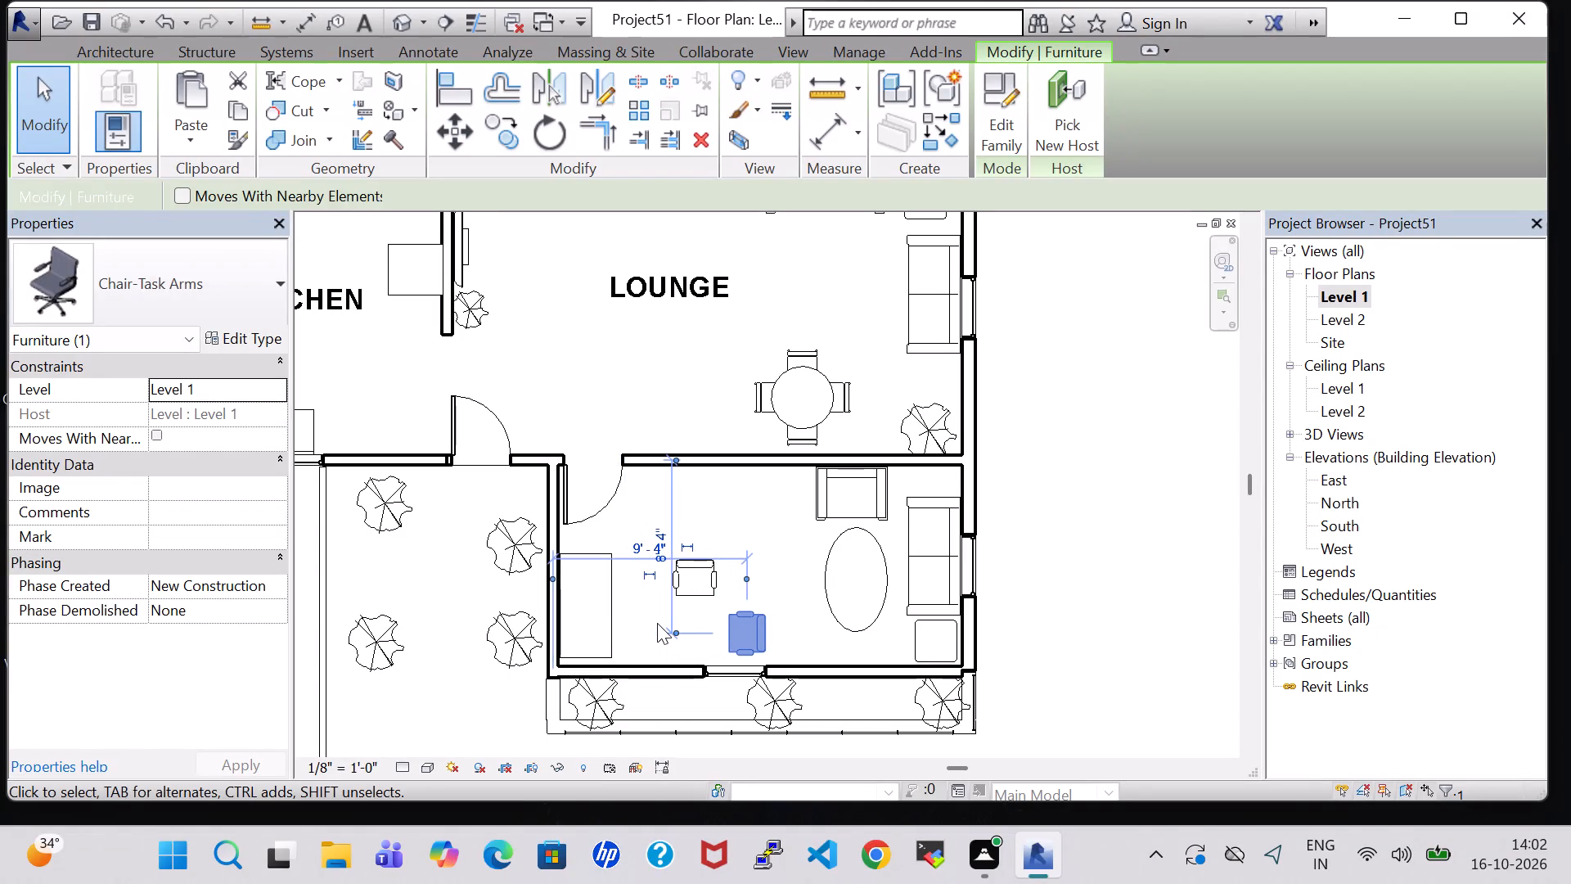
pyautogui.press('space')
pyautogui.press('Up')
pyautogui.press('Up')
pyautogui.press('Up')
pyautogui.press('Up')
pyautogui.press('Up')
pyautogui.press('Up')
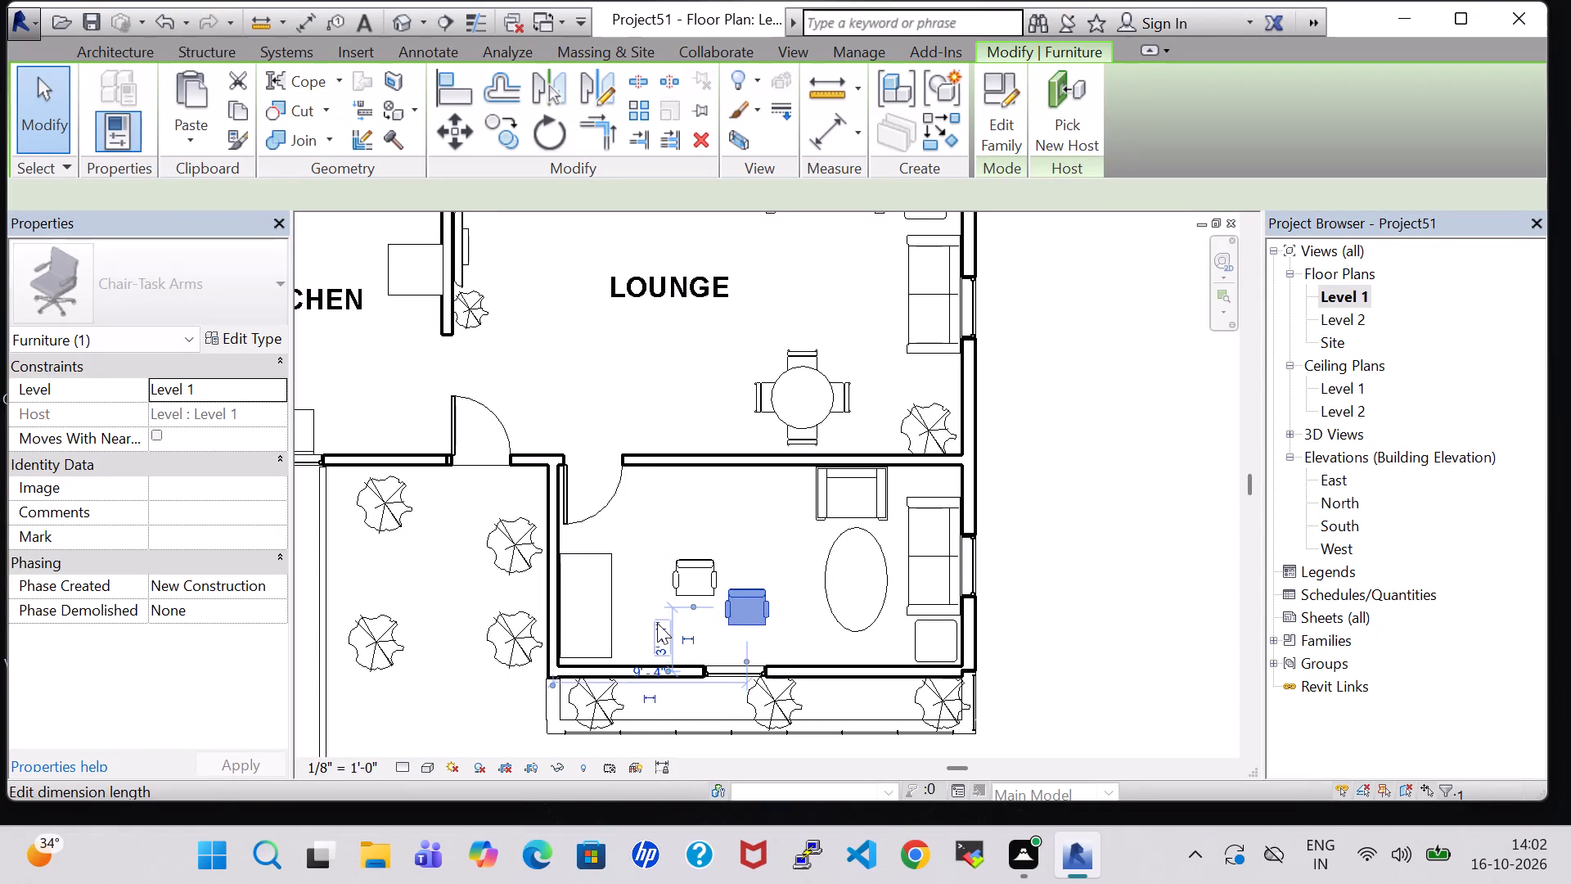
pyautogui.press('Up')
pyautogui.press('Up')
# Rotate the 60" x 30" Student desk 90 degrees and move it south to about 5' 6" from the room's north wall.
pyautogui.click(621, 609)
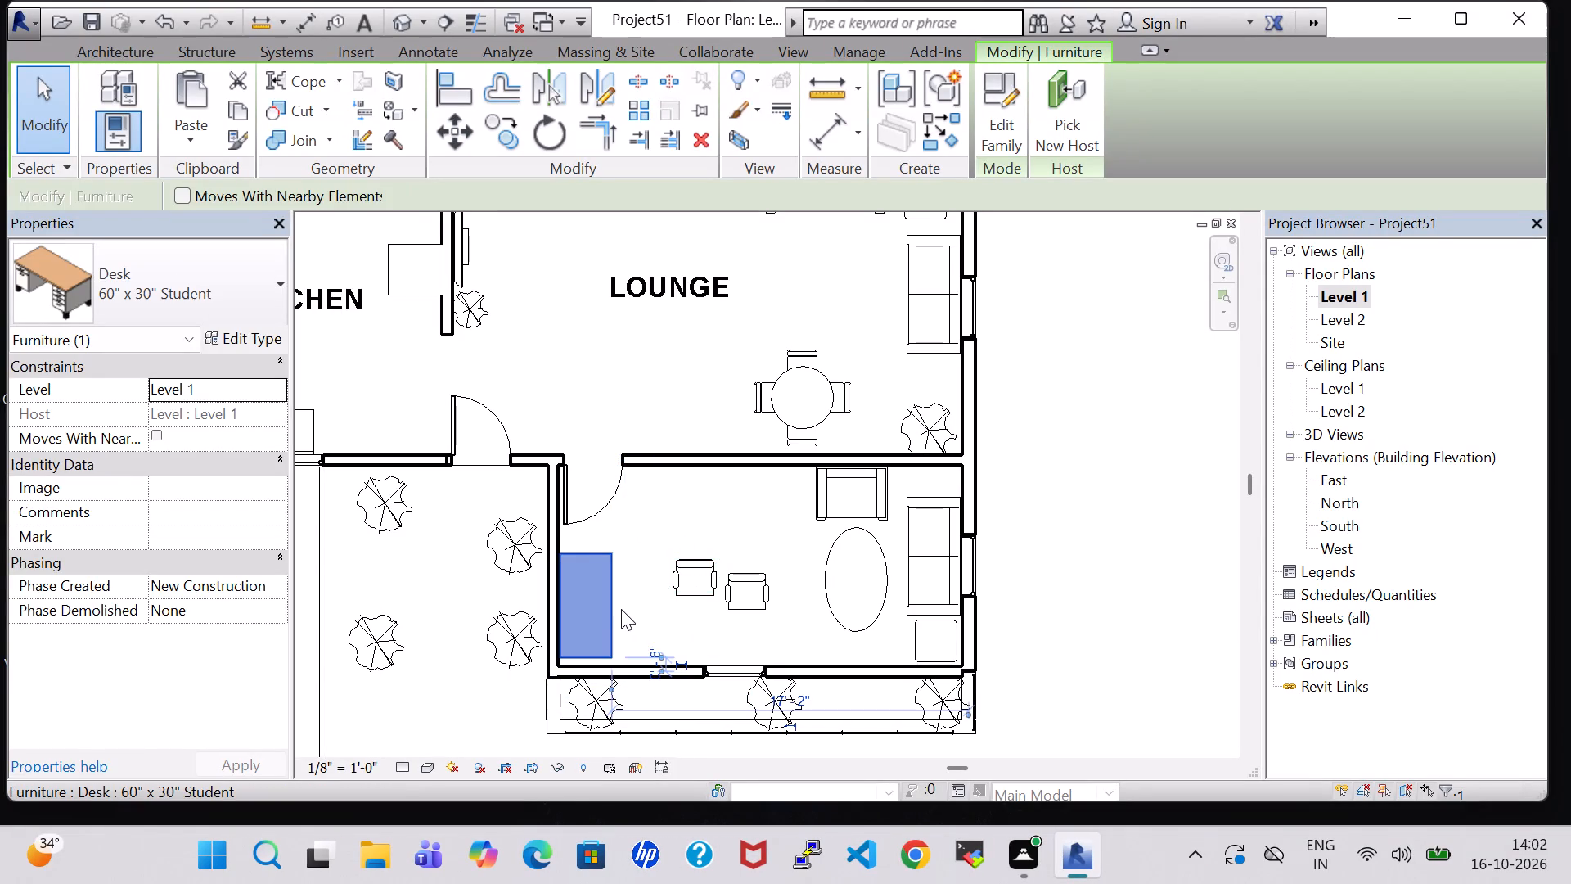
pyautogui.press('space')
pyautogui.press('Down')
pyautogui.press('Down')
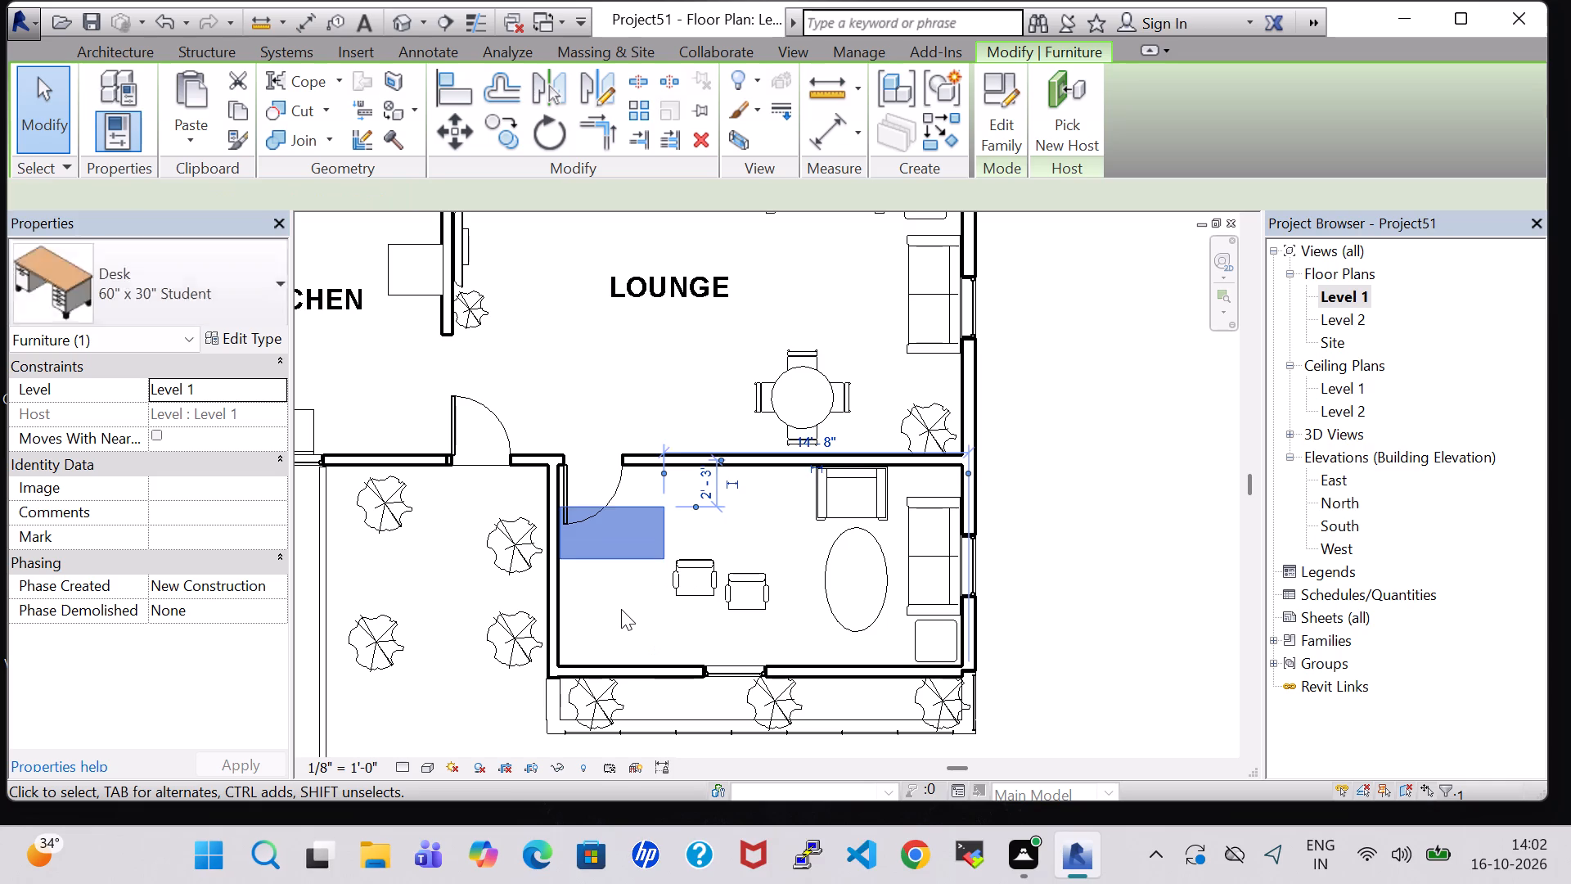
pyautogui.press('Down')
pyautogui.press('Down')
pyautogui.press('Down')
pyautogui.press('Down')
pyautogui.press('Down')
pyautogui.press('Down')
pyautogui.press('Down')
pyautogui.press('Down')
pyautogui.press('Down')
pyautogui.press('Down')
pyautogui.press('Down')
pyautogui.press('Down')
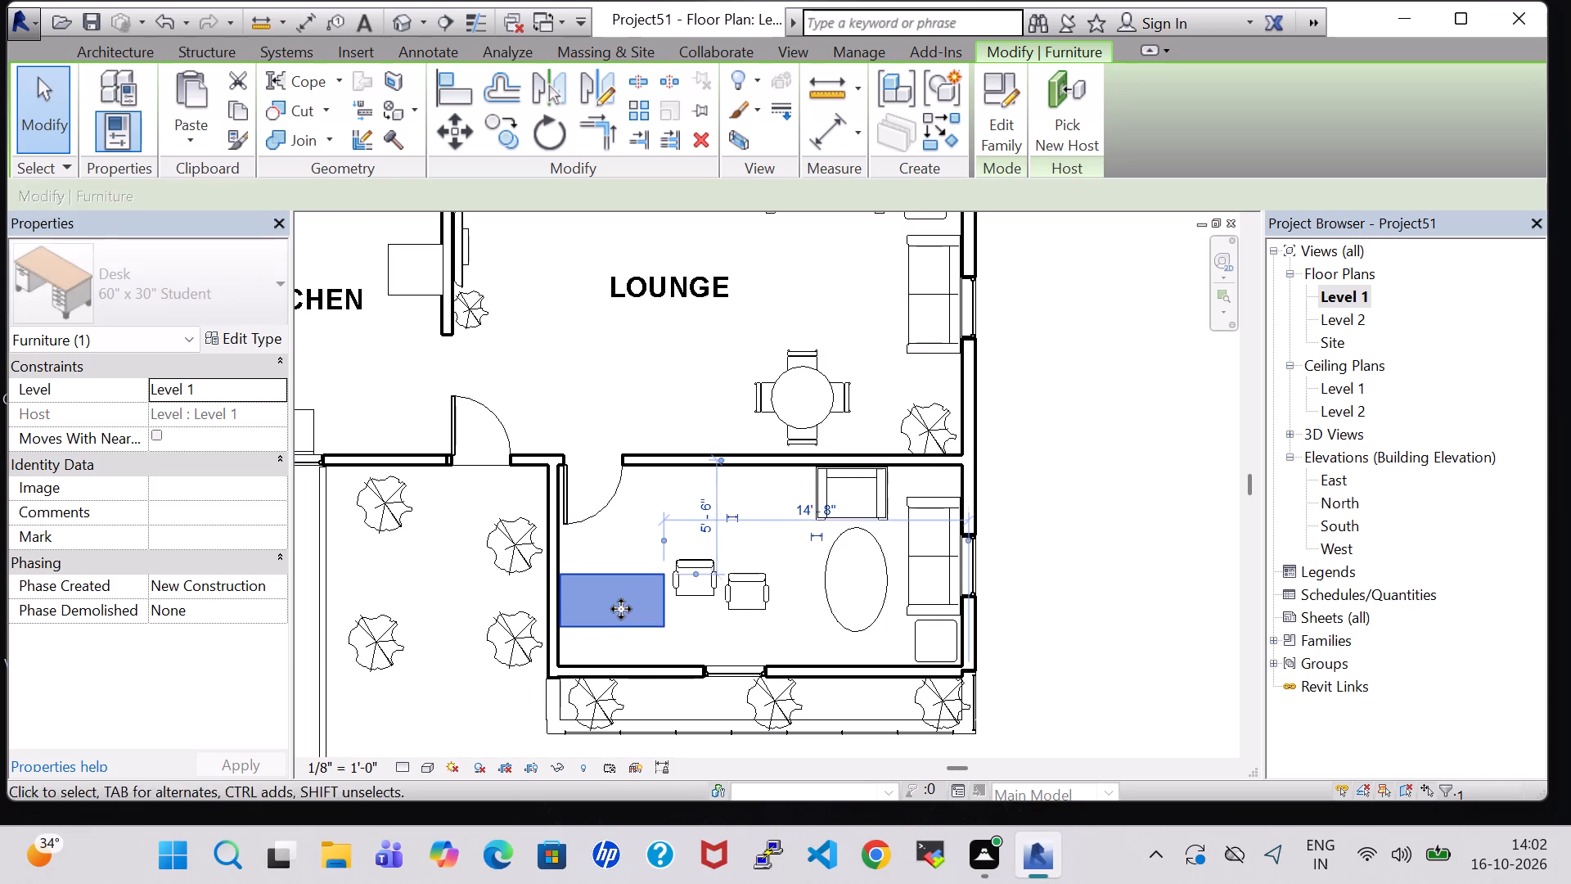
# Move the 60" x 30" Student desk south to about 7' 3" from the front room's north wall.
pyautogui.press('Down')
pyautogui.press('Down')
pyautogui.press('Down')
pyautogui.press('Down')
pyautogui.press('Down')
pyautogui.press('Down')
pyautogui.press('Down')
pyautogui.press('Down')
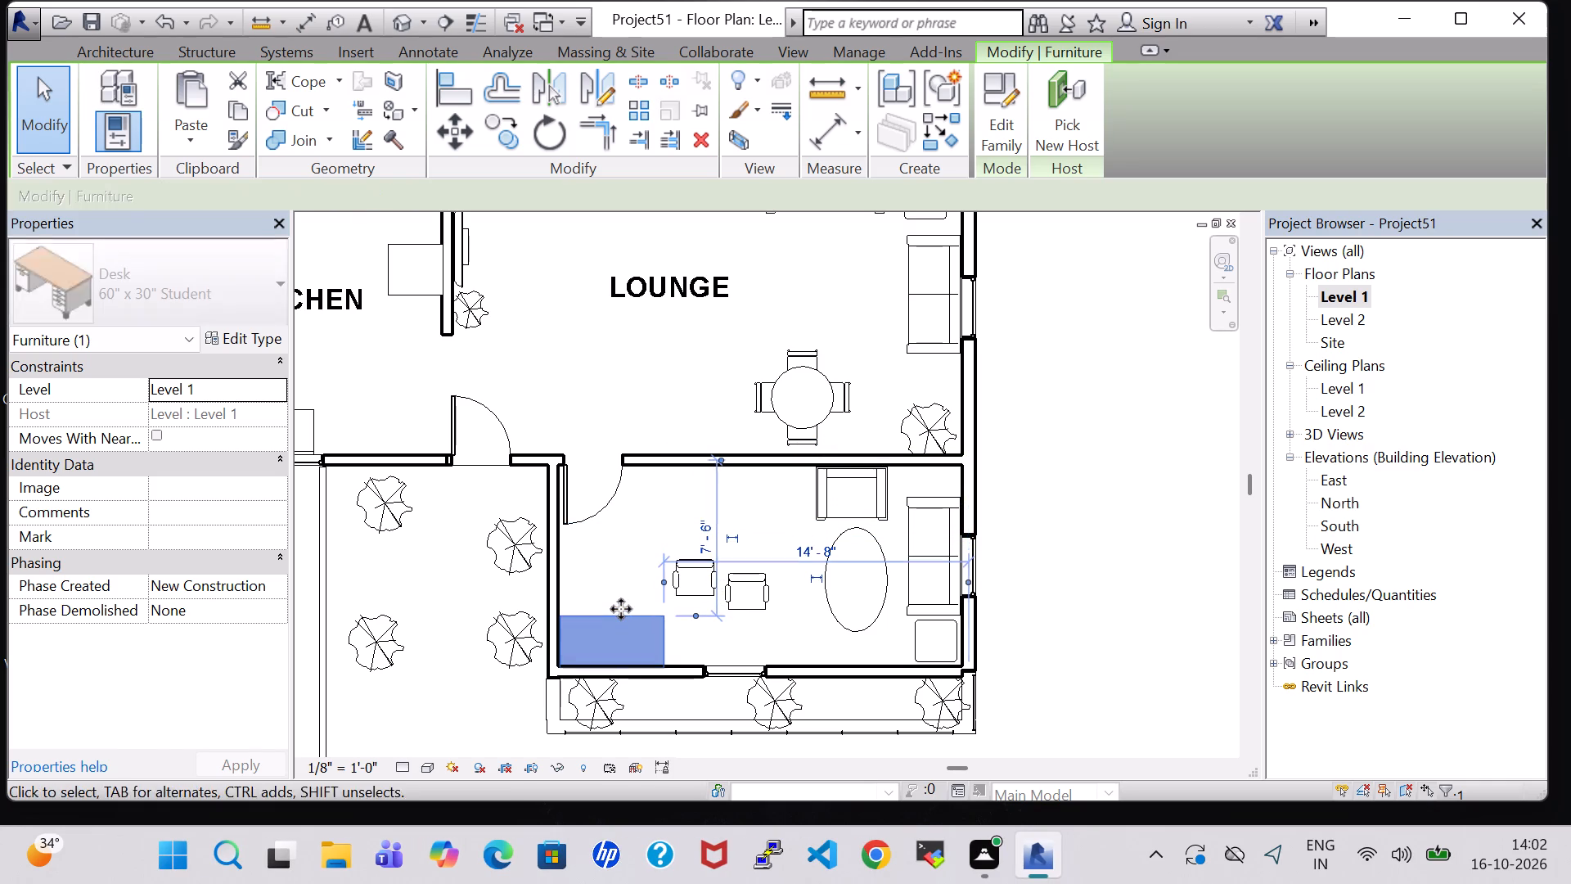
pyautogui.press('Up')
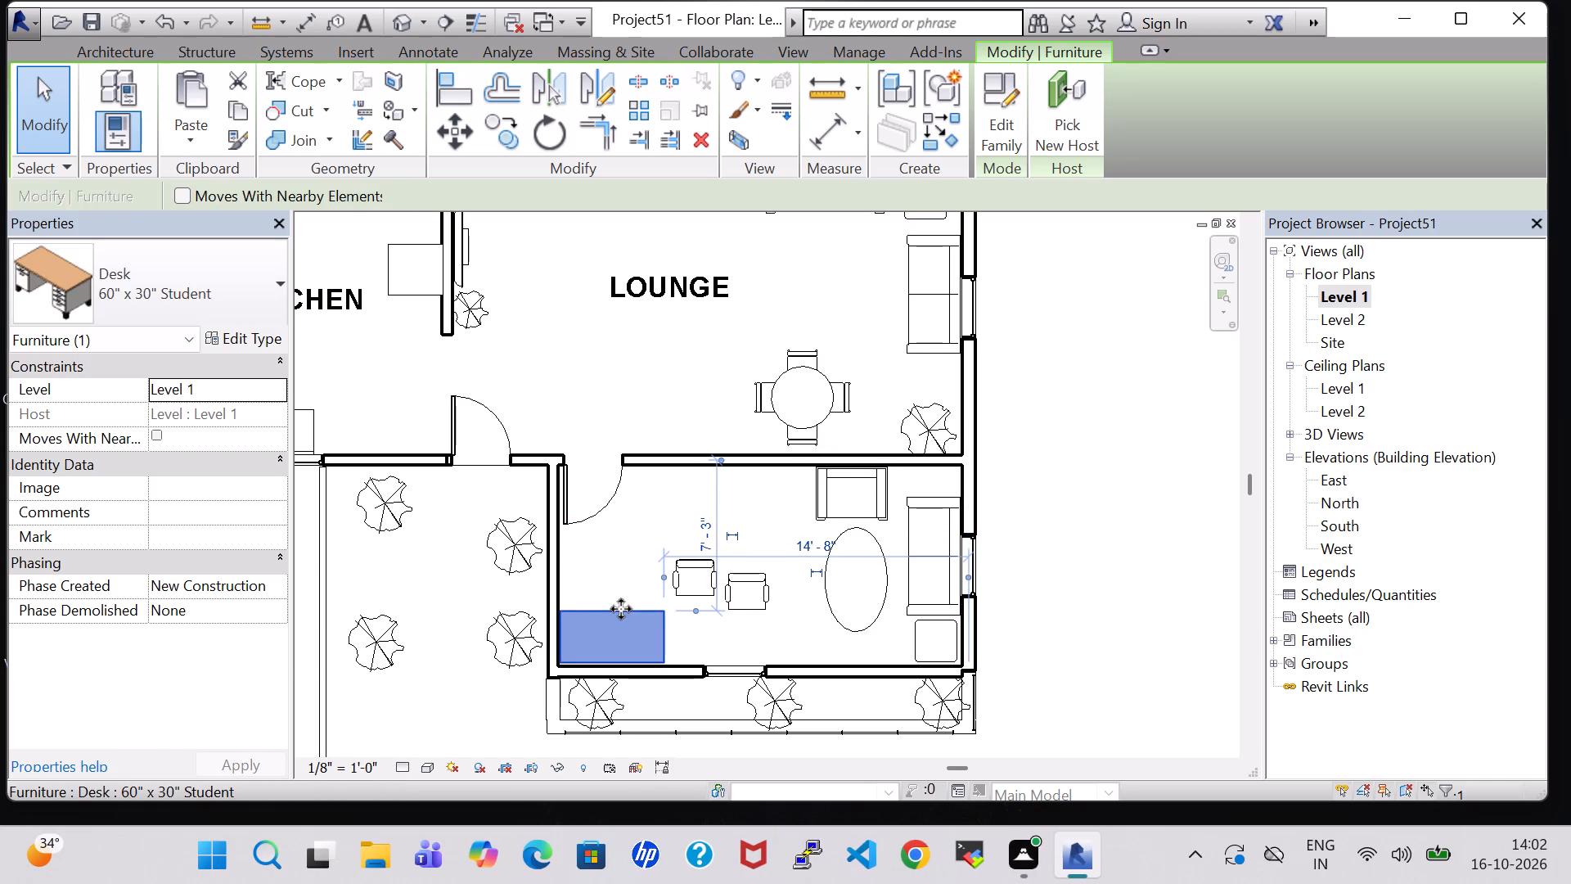
# Move the Student desk east to about 8' 11" from the front room's east wall, in front of the south window.
pyautogui.press('Right')
pyautogui.press('Right')
pyautogui.press('Right')
pyautogui.press('Right')
pyautogui.press('Right')
pyautogui.press('Right')
pyautogui.press('Right')
pyautogui.press('Right')
pyautogui.press('Right')
pyautogui.press('Right')
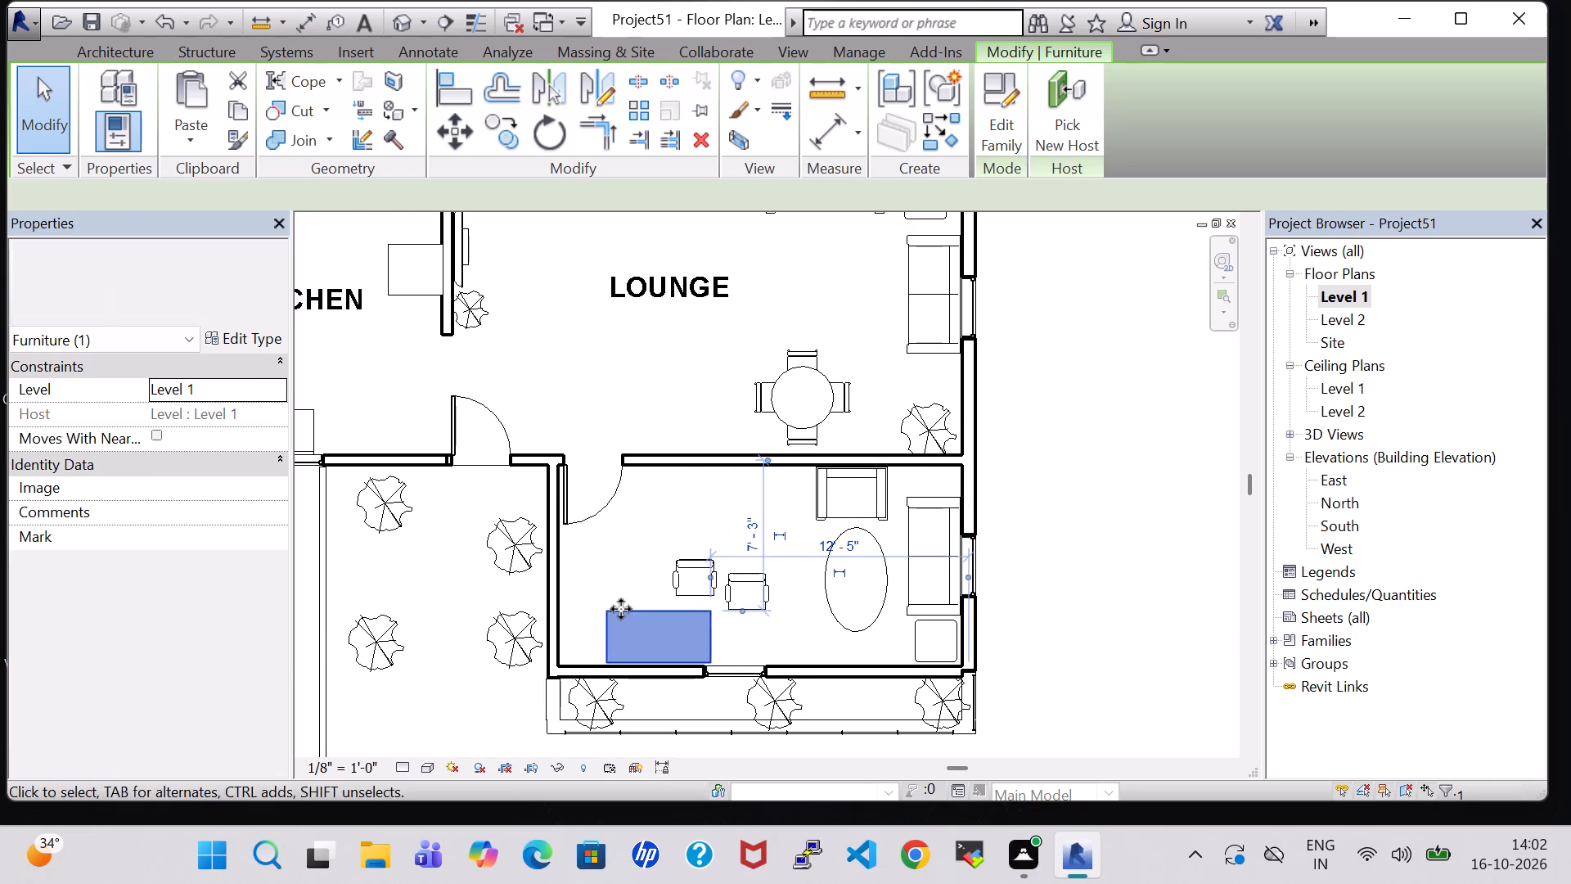
pyautogui.press('Right')
pyautogui.press('Right')
pyautogui.press('Right')
pyautogui.press('Right')
pyautogui.press('Right')
pyautogui.press('Right')
pyautogui.press('Right')
pyautogui.press('Right')
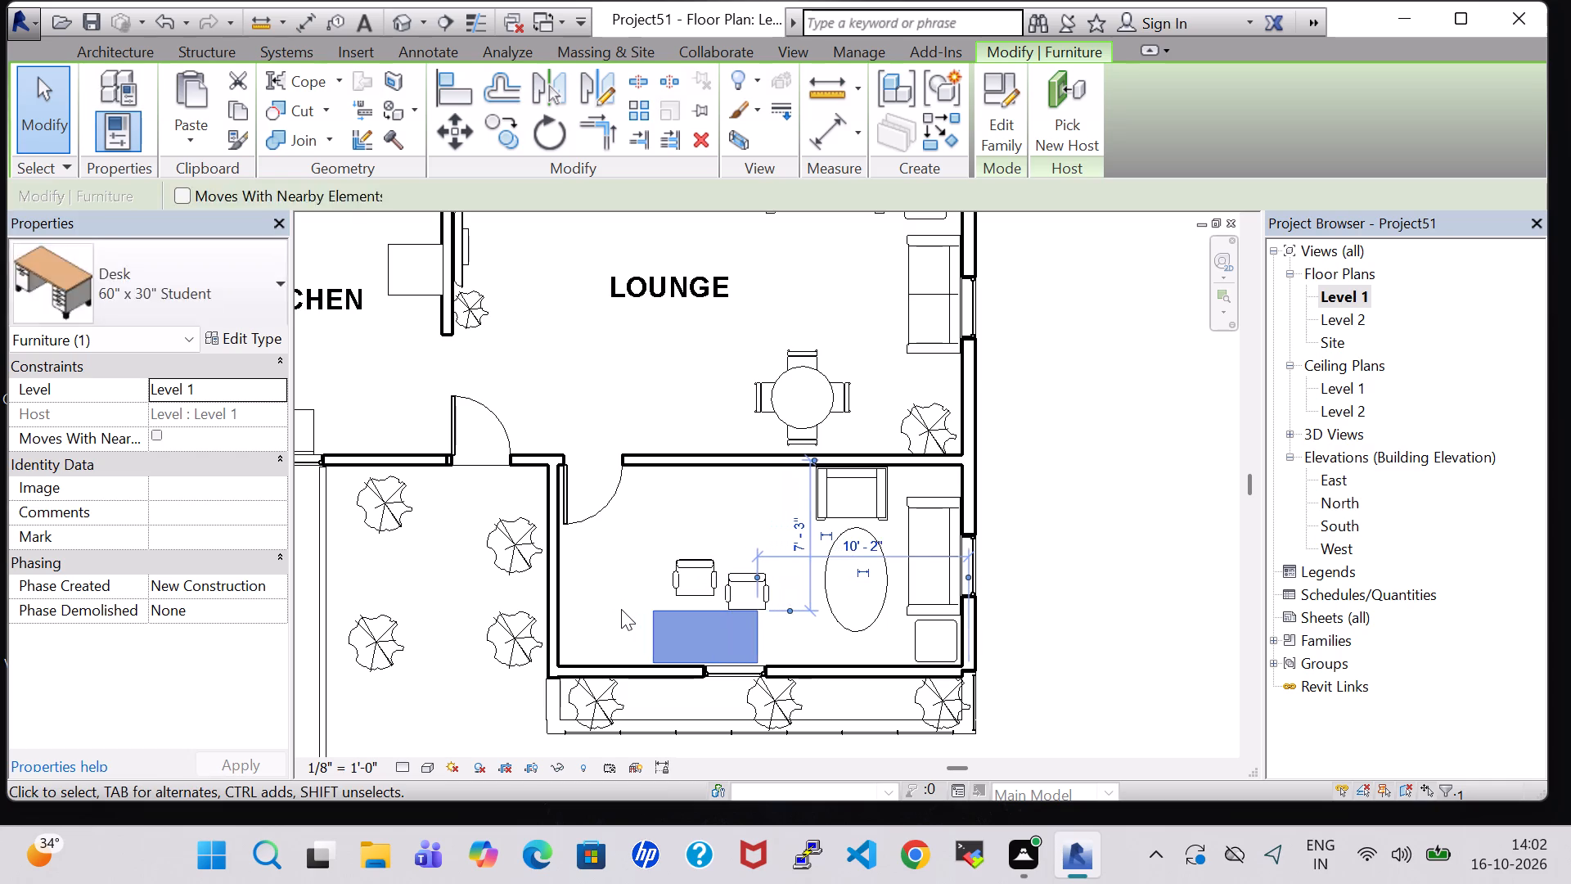
pyautogui.press('Right')
pyautogui.press('Right')
pyautogui.press('Right')
pyautogui.press('Right')
pyautogui.press('Right')
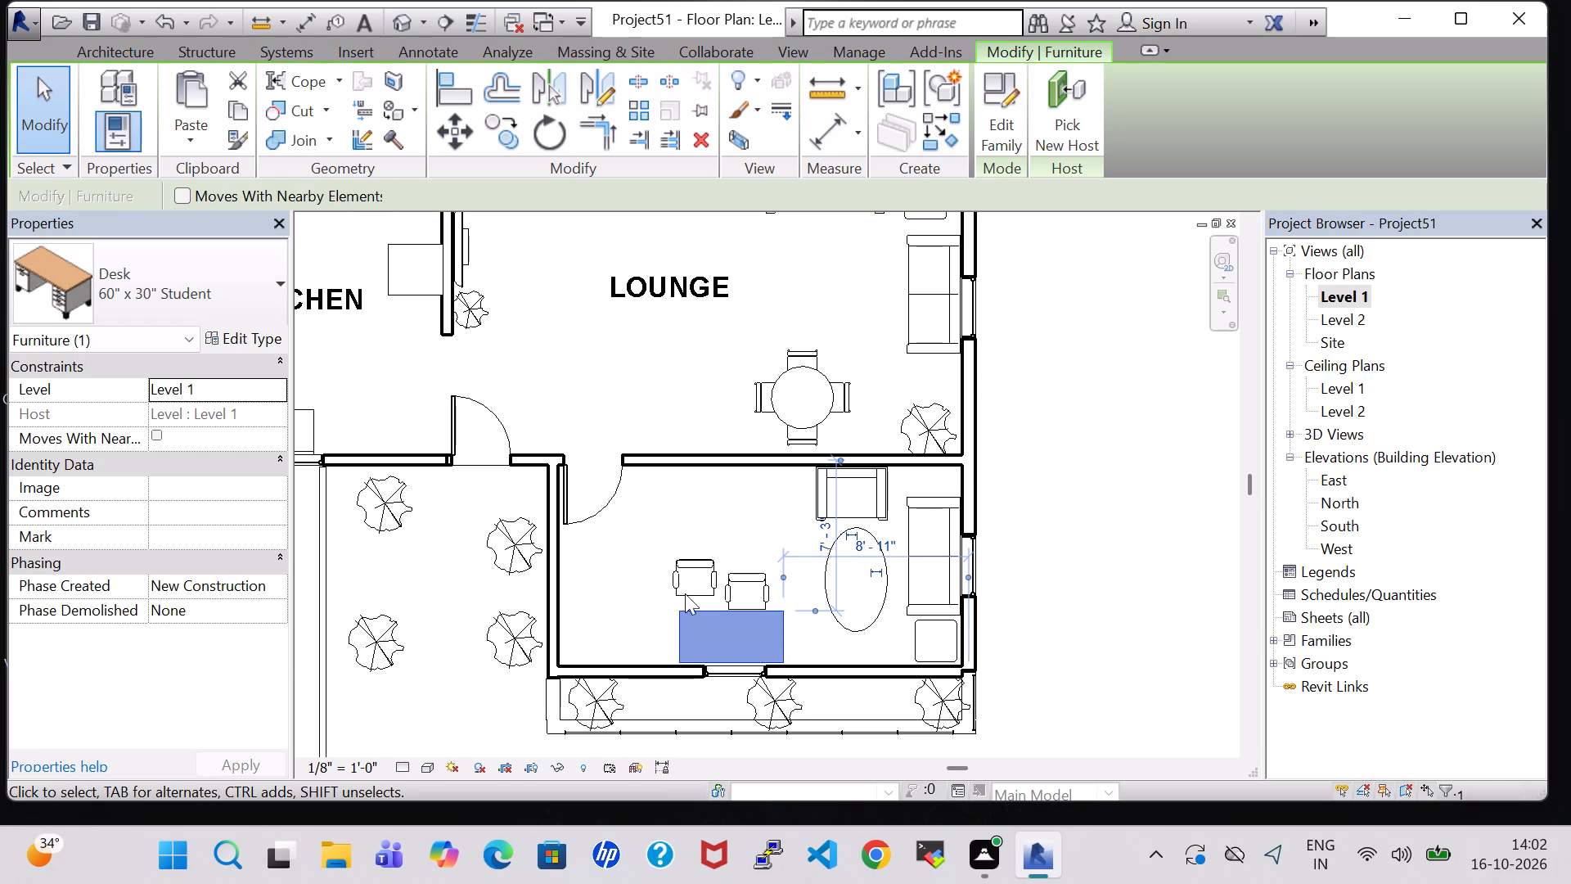
# Align the two task chairs north of the desk, with the eastern chair about 9' 10" from the room's west wall.
pyautogui.click(742, 587)
pyautogui.press('Up')
pyautogui.press('Up')
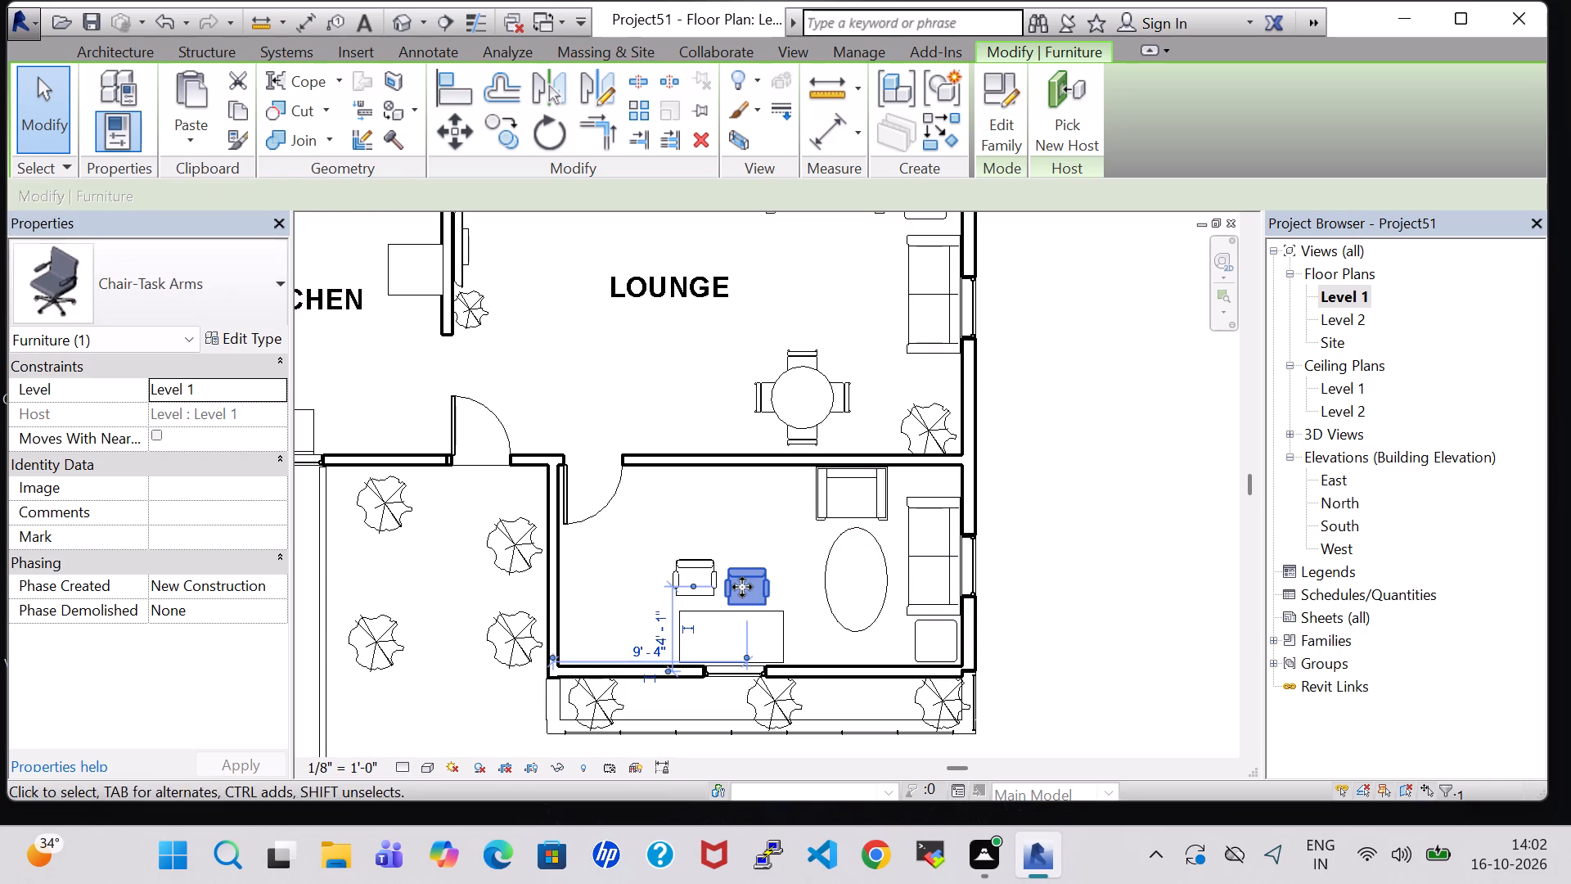
pyautogui.click(701, 589)
pyautogui.click(703, 509)
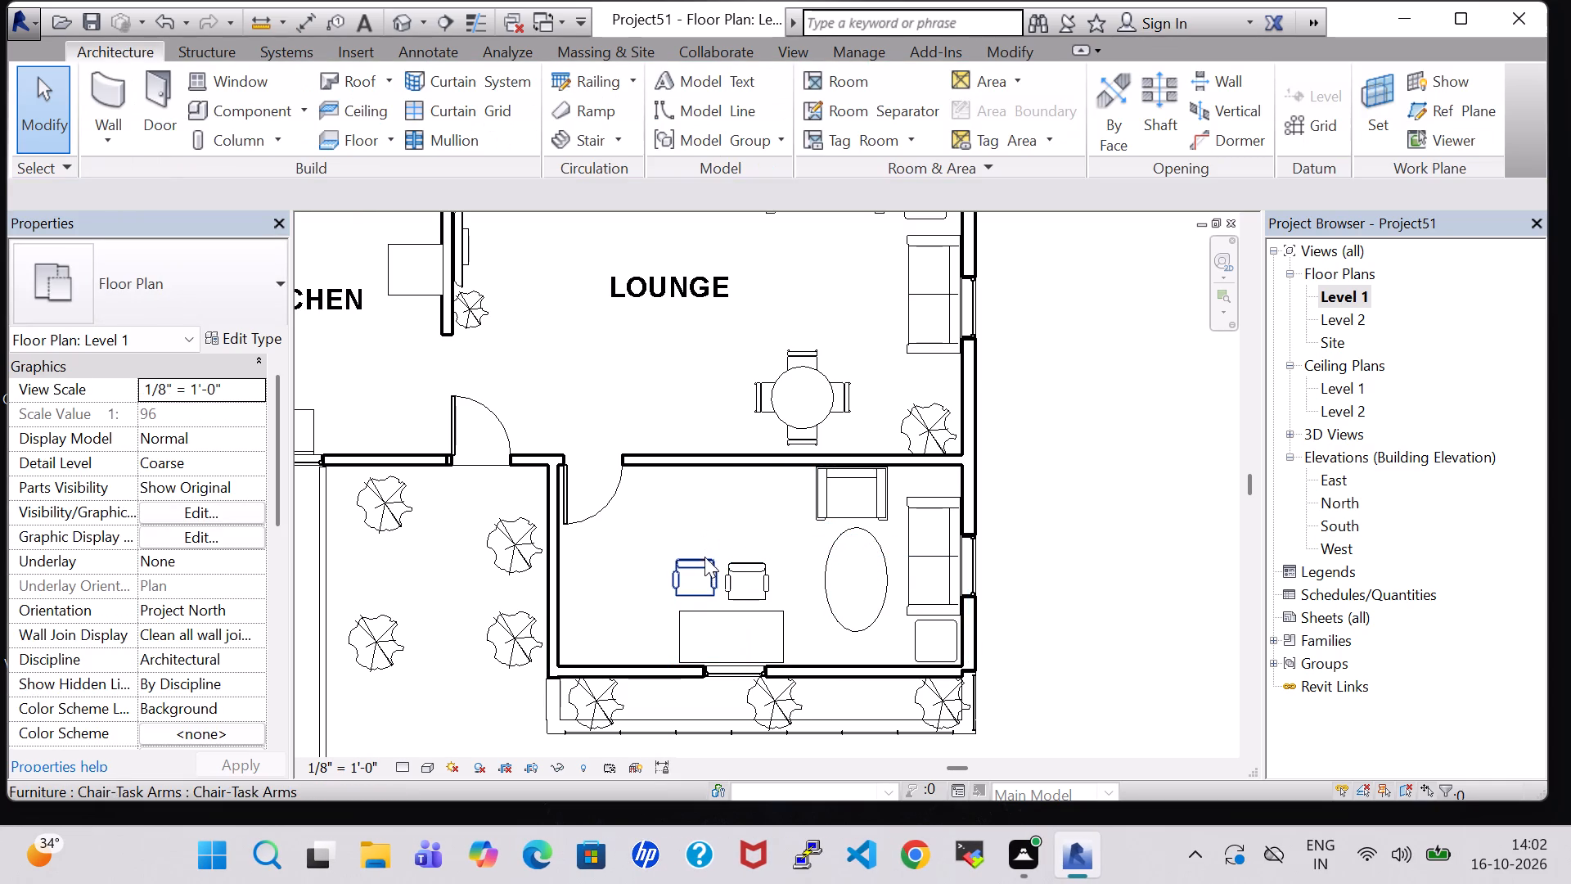
pyautogui.click(704, 563)
pyautogui.press('Down')
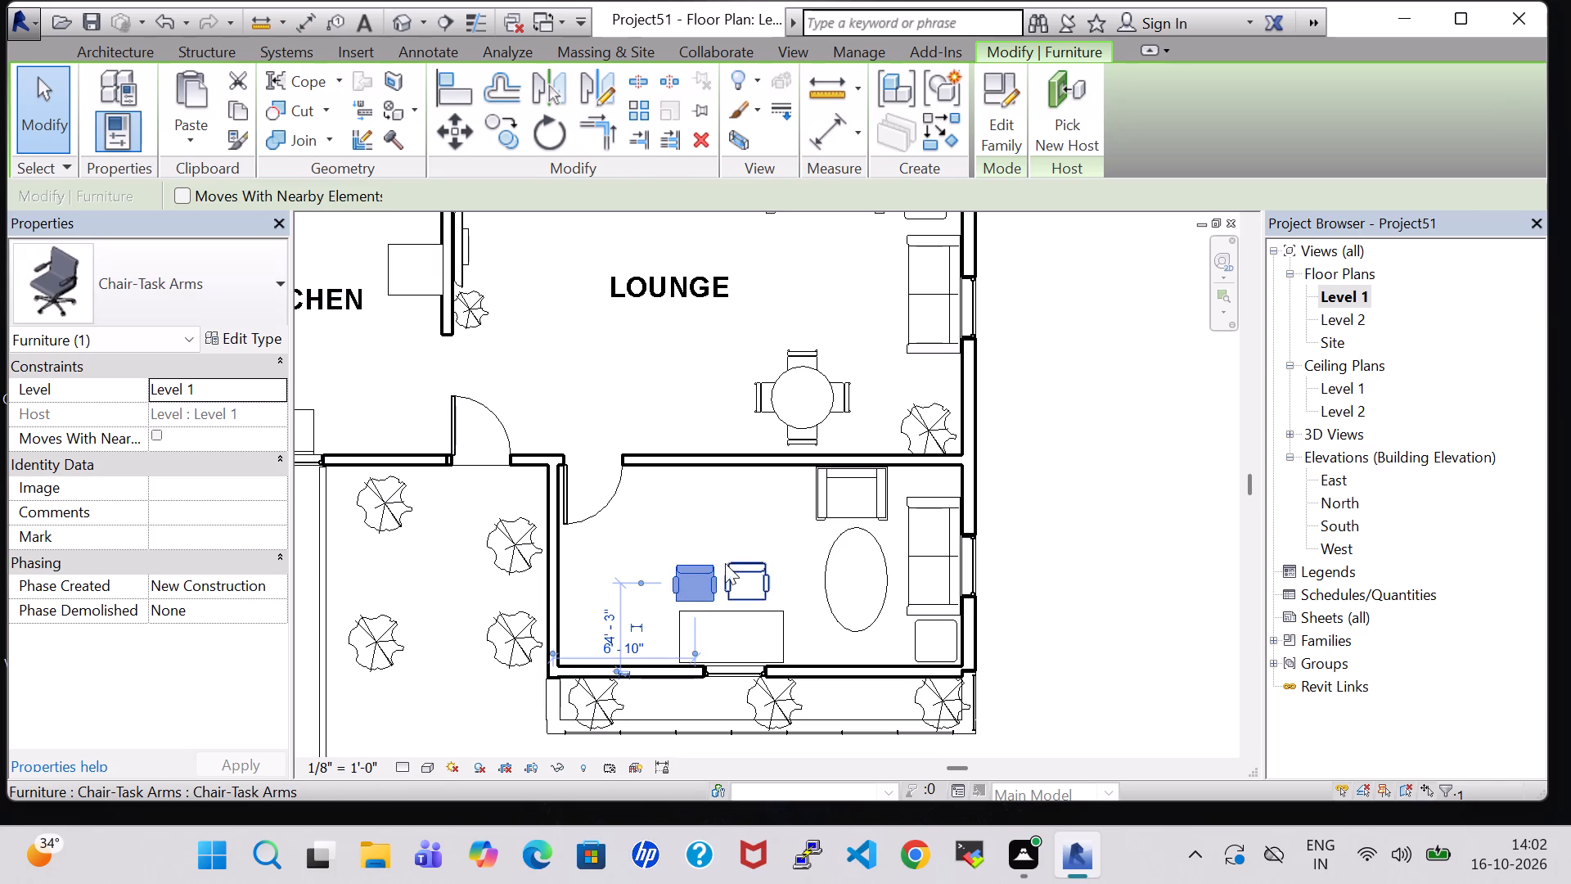
pyautogui.click(748, 583)
pyautogui.press('Right')
pyautogui.press('Right')
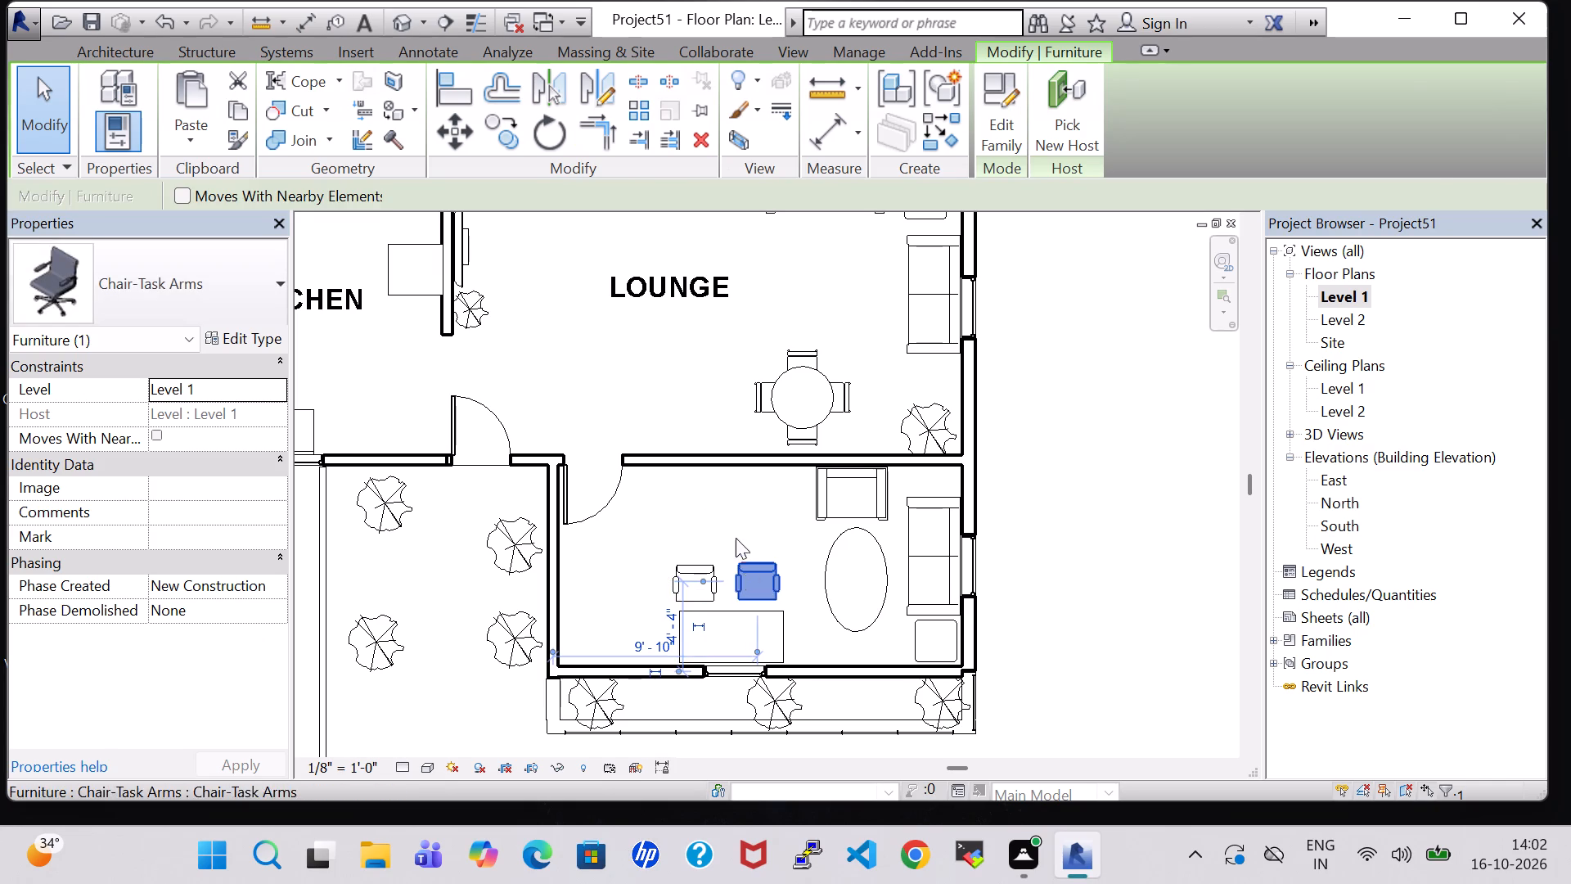
pyautogui.click(735, 503)
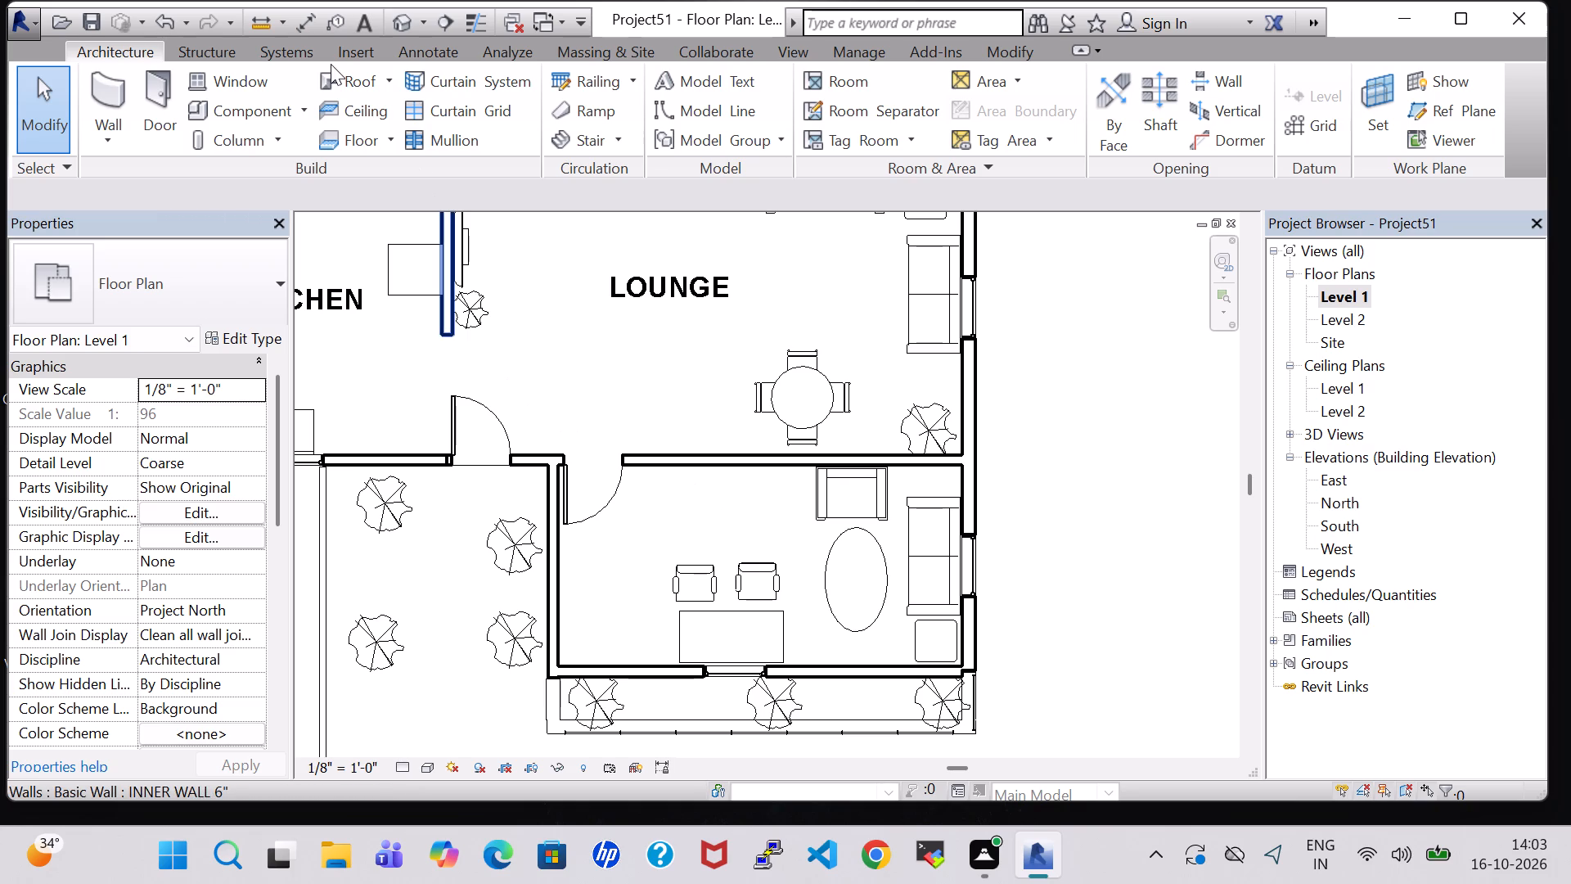
# Place a Single-Flush 34" x 84" door in the front room's west wall, about 1' 10" from the south wall and swinging inward.
pyautogui.click(144, 99)
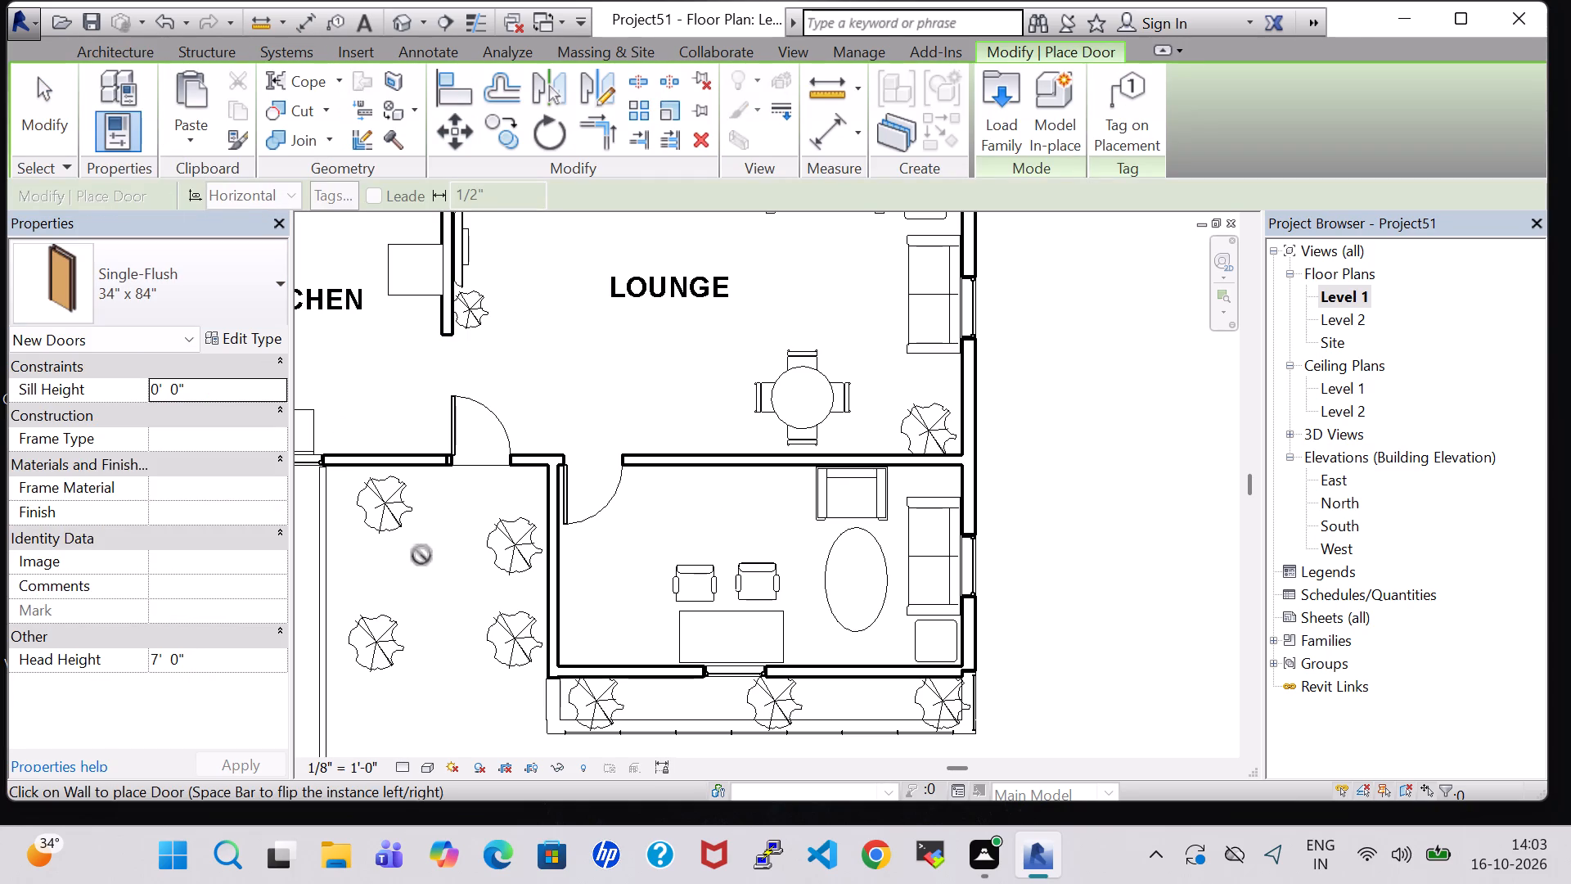
pyautogui.scroll(5, 564, 629)
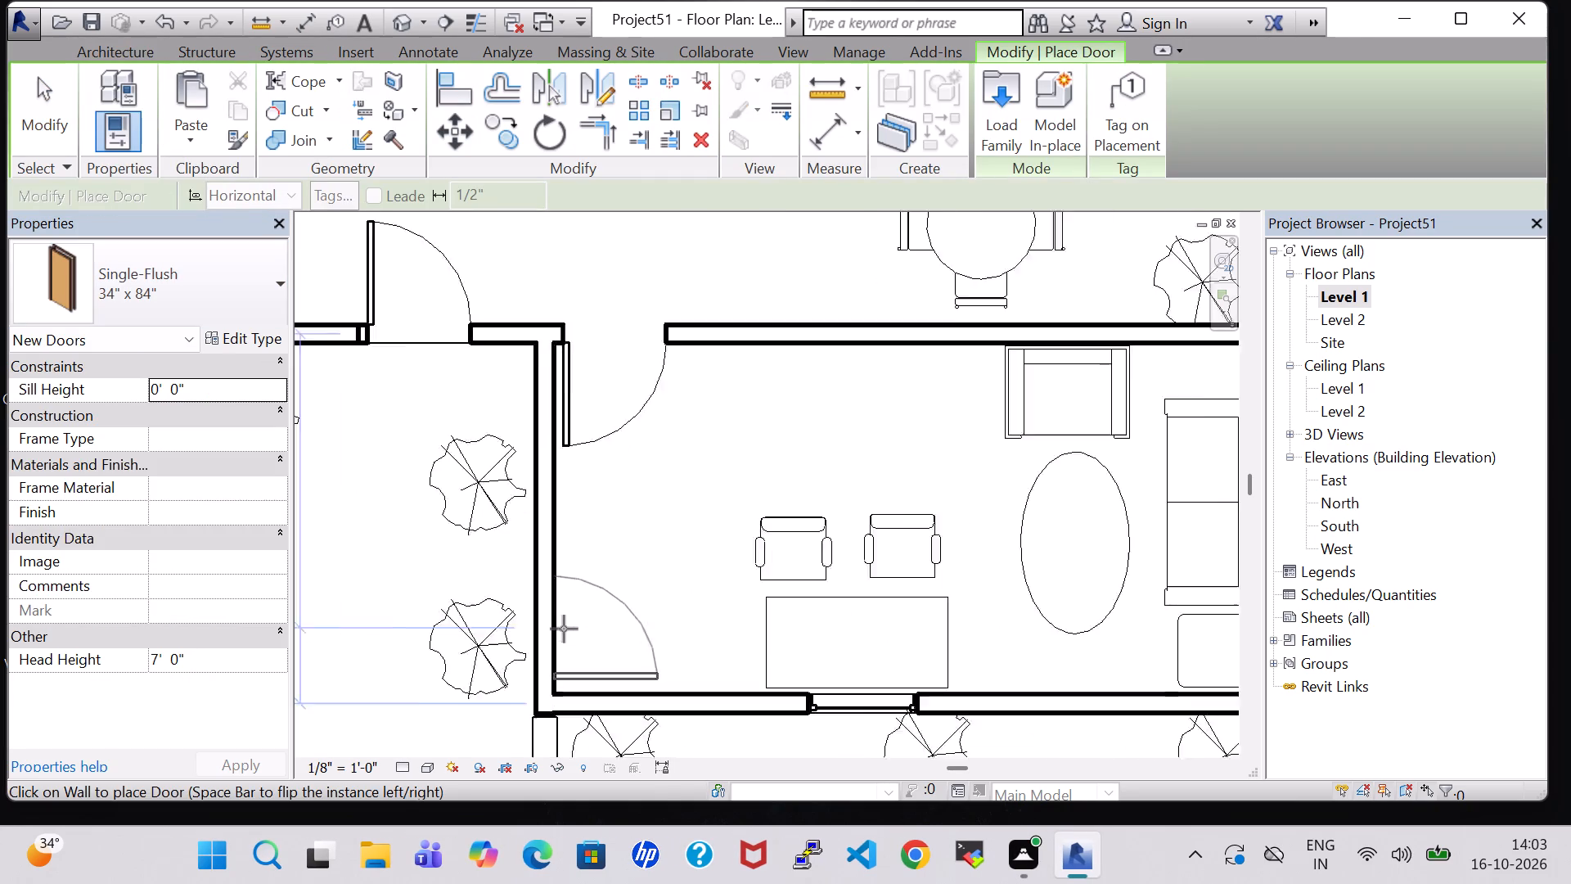
pyautogui.scroll(2, 564, 629)
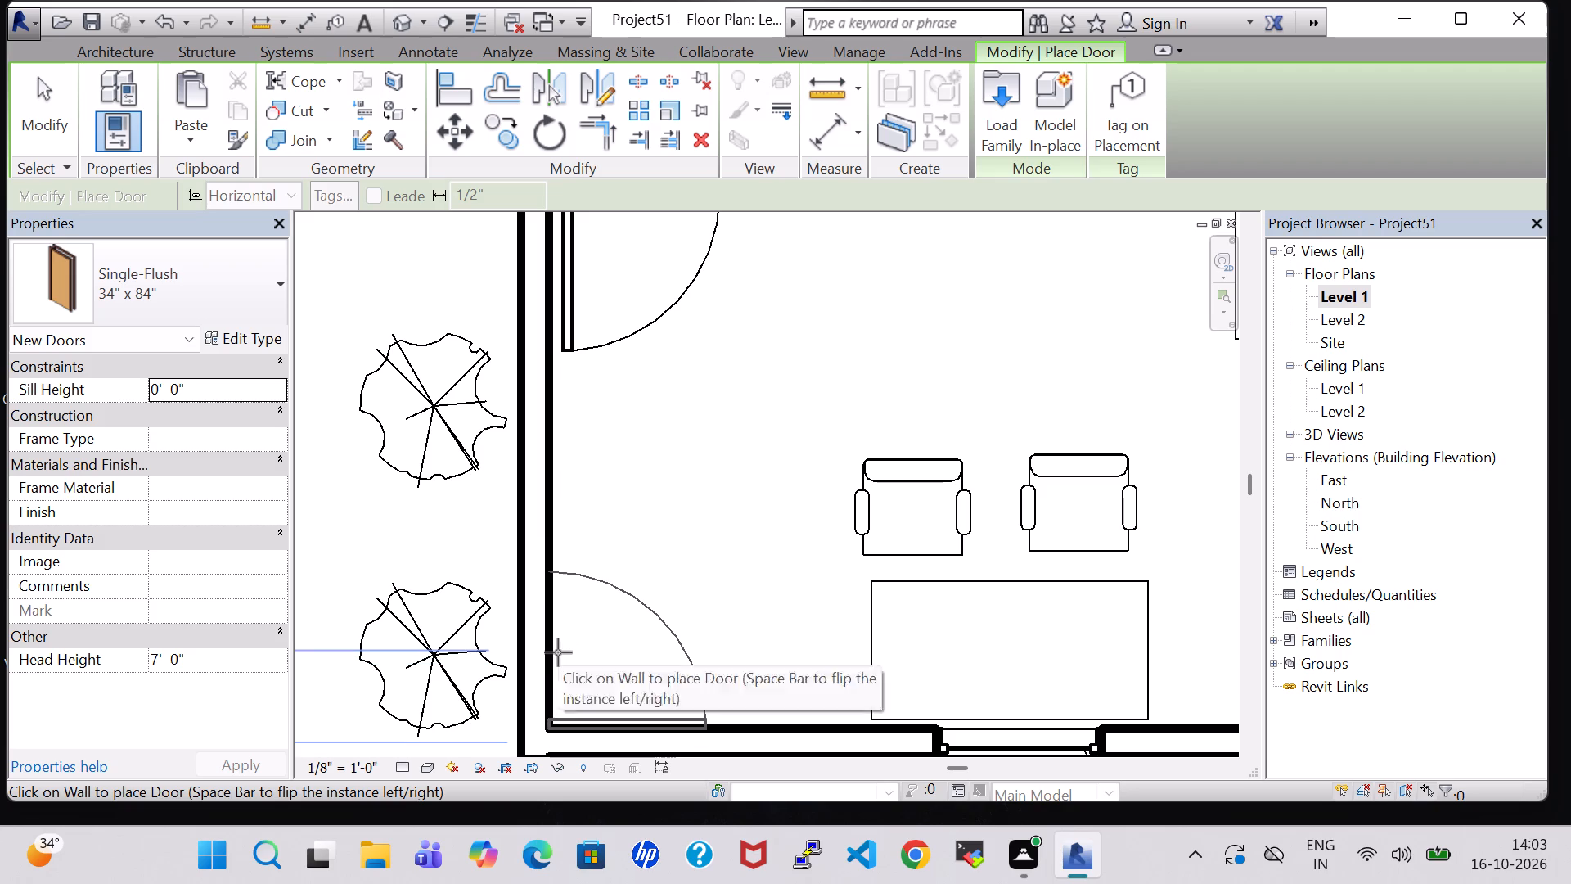
pyautogui.click(558, 642)
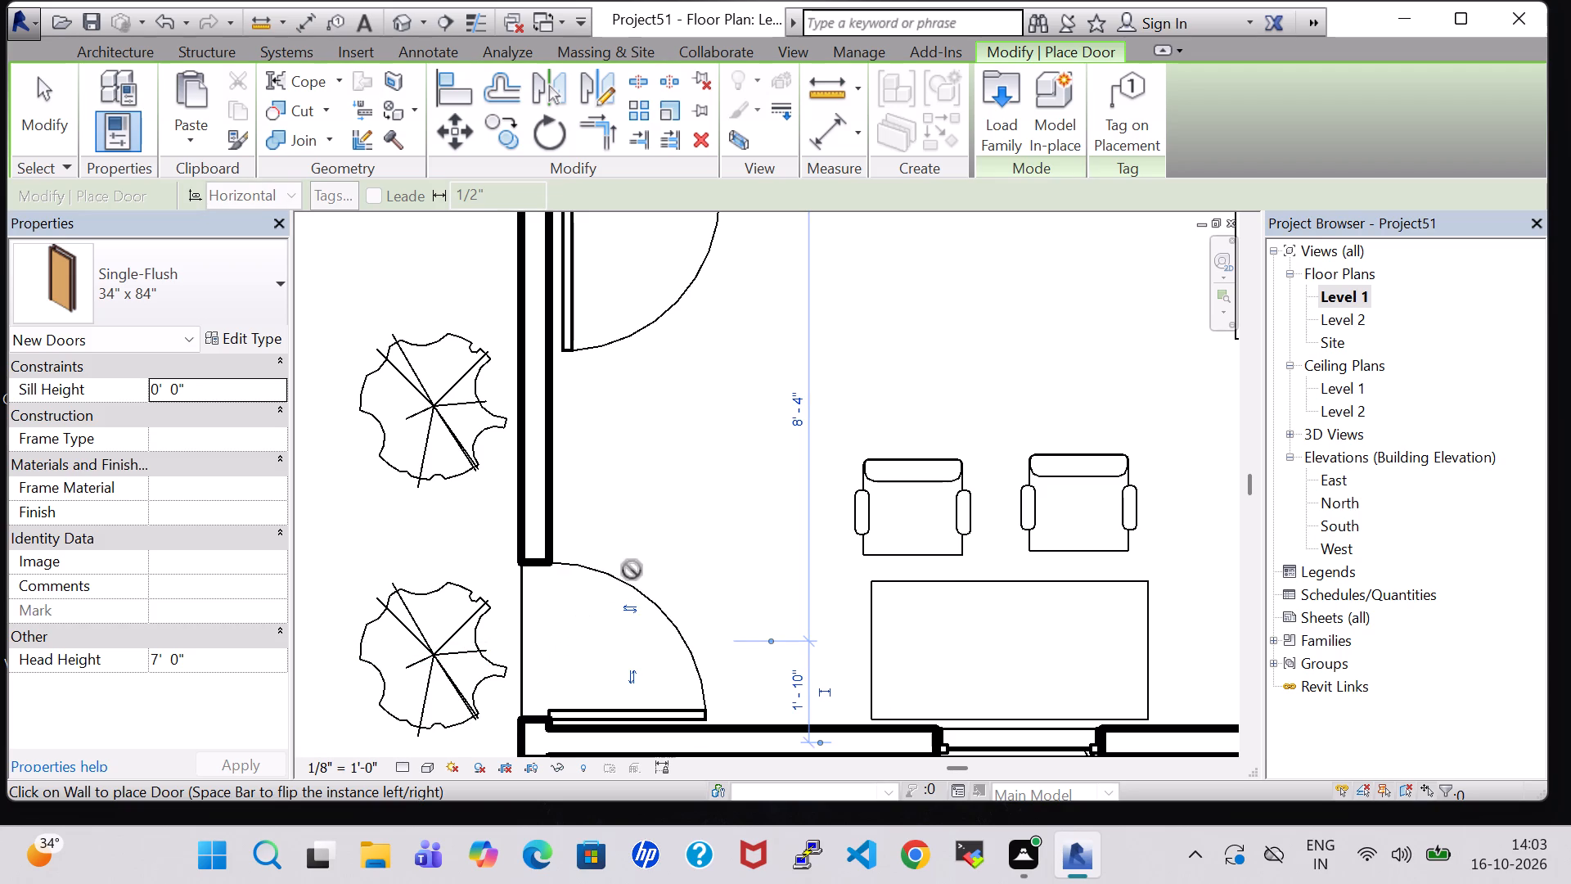
pyautogui.scroll(-5, 637, 560)
pyautogui.press('Escape')
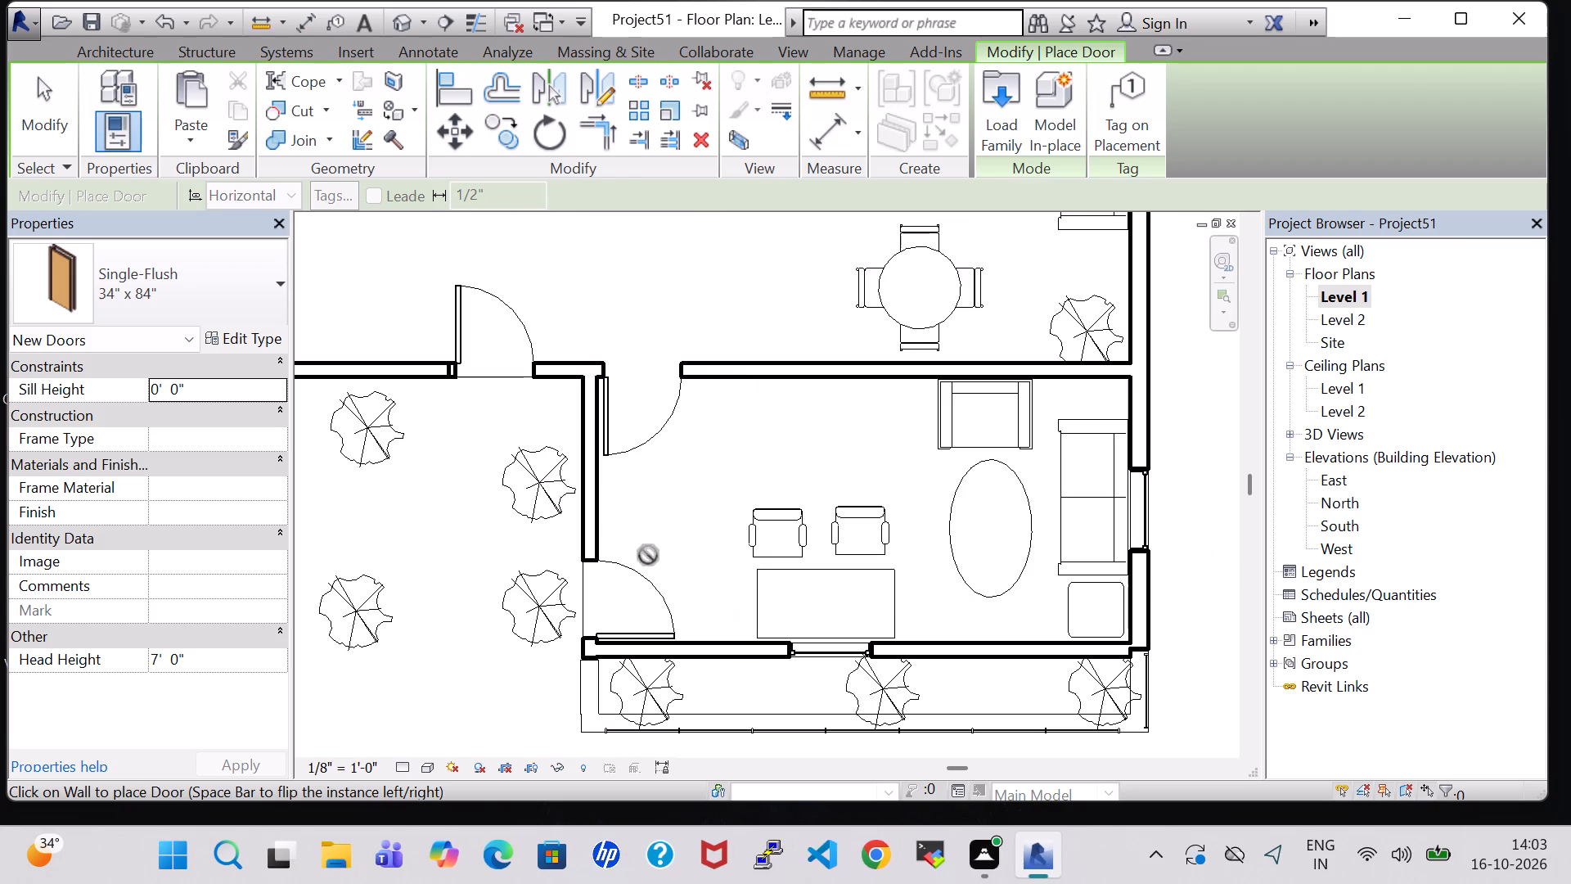
pyautogui.press('Escape')
# Delete the Crane Lily that stands outside the front room's west door.
pyautogui.click(549, 586)
pyautogui.press('Delete')
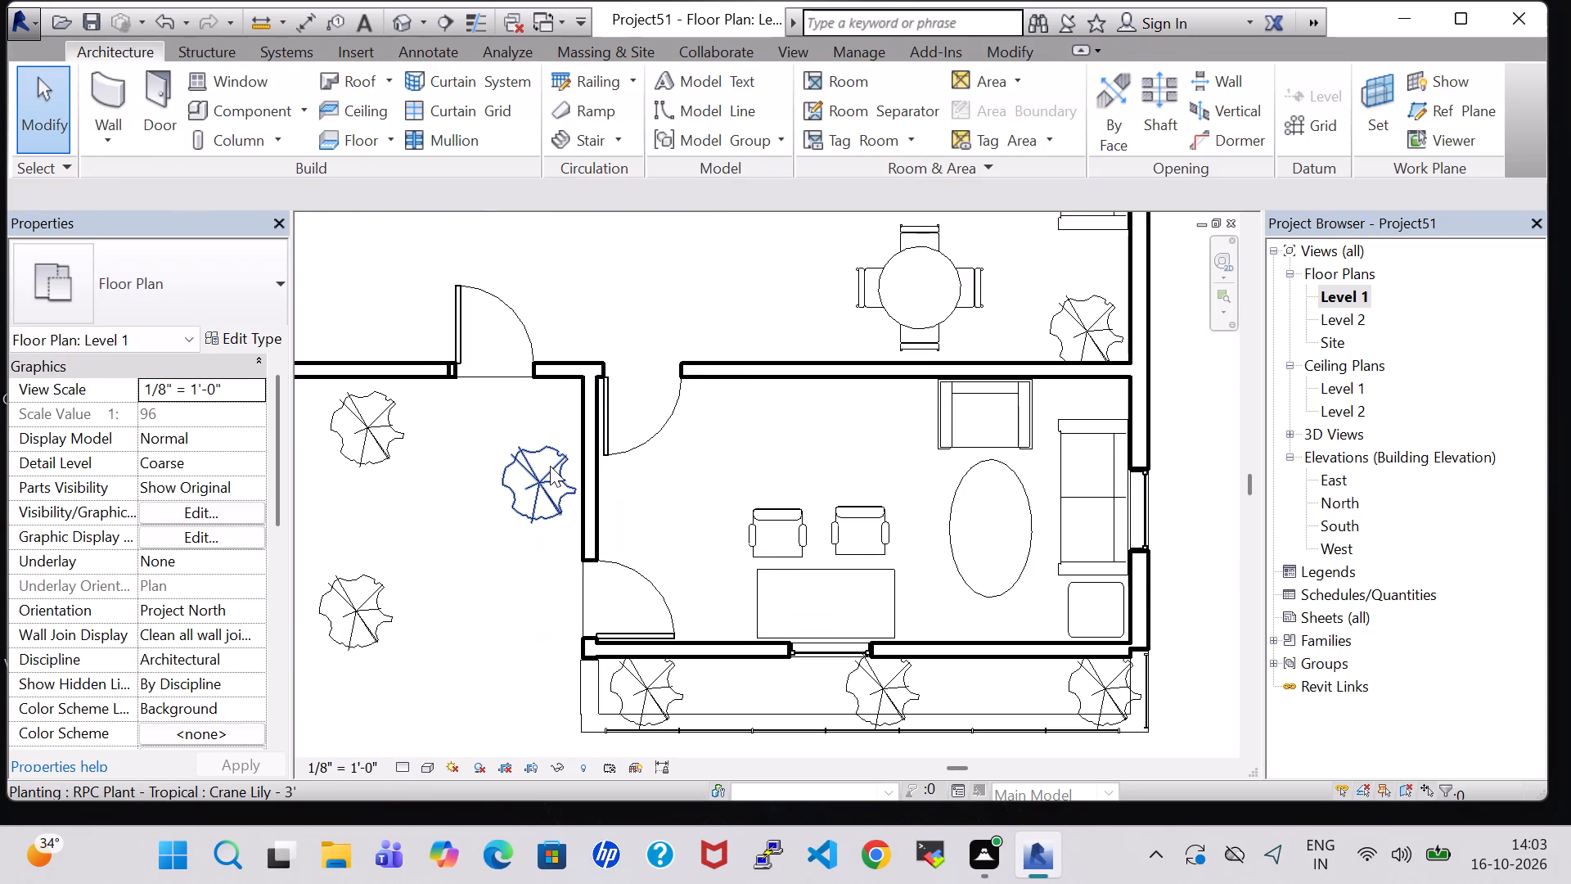
# Shift the remaining Crane Lily beside the front room's west wall to about 1' 8" from that wall and 4' 3" from the north wall.
pyautogui.click(550, 466)
pyautogui.press('Up')
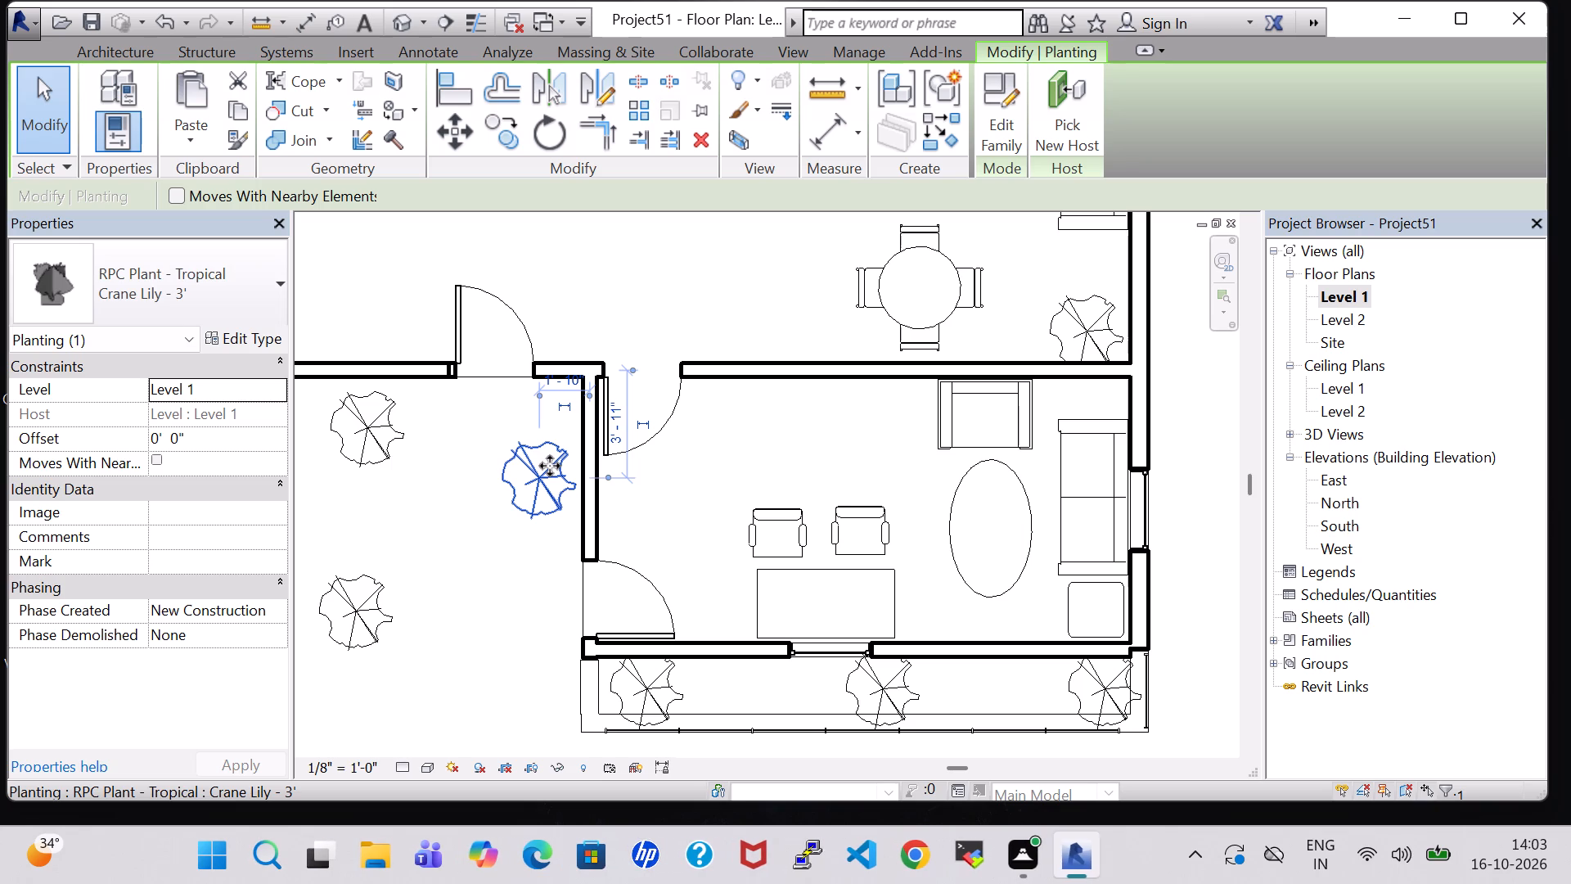
pyautogui.press('Down')
pyautogui.press('Down')
pyautogui.press('Right')
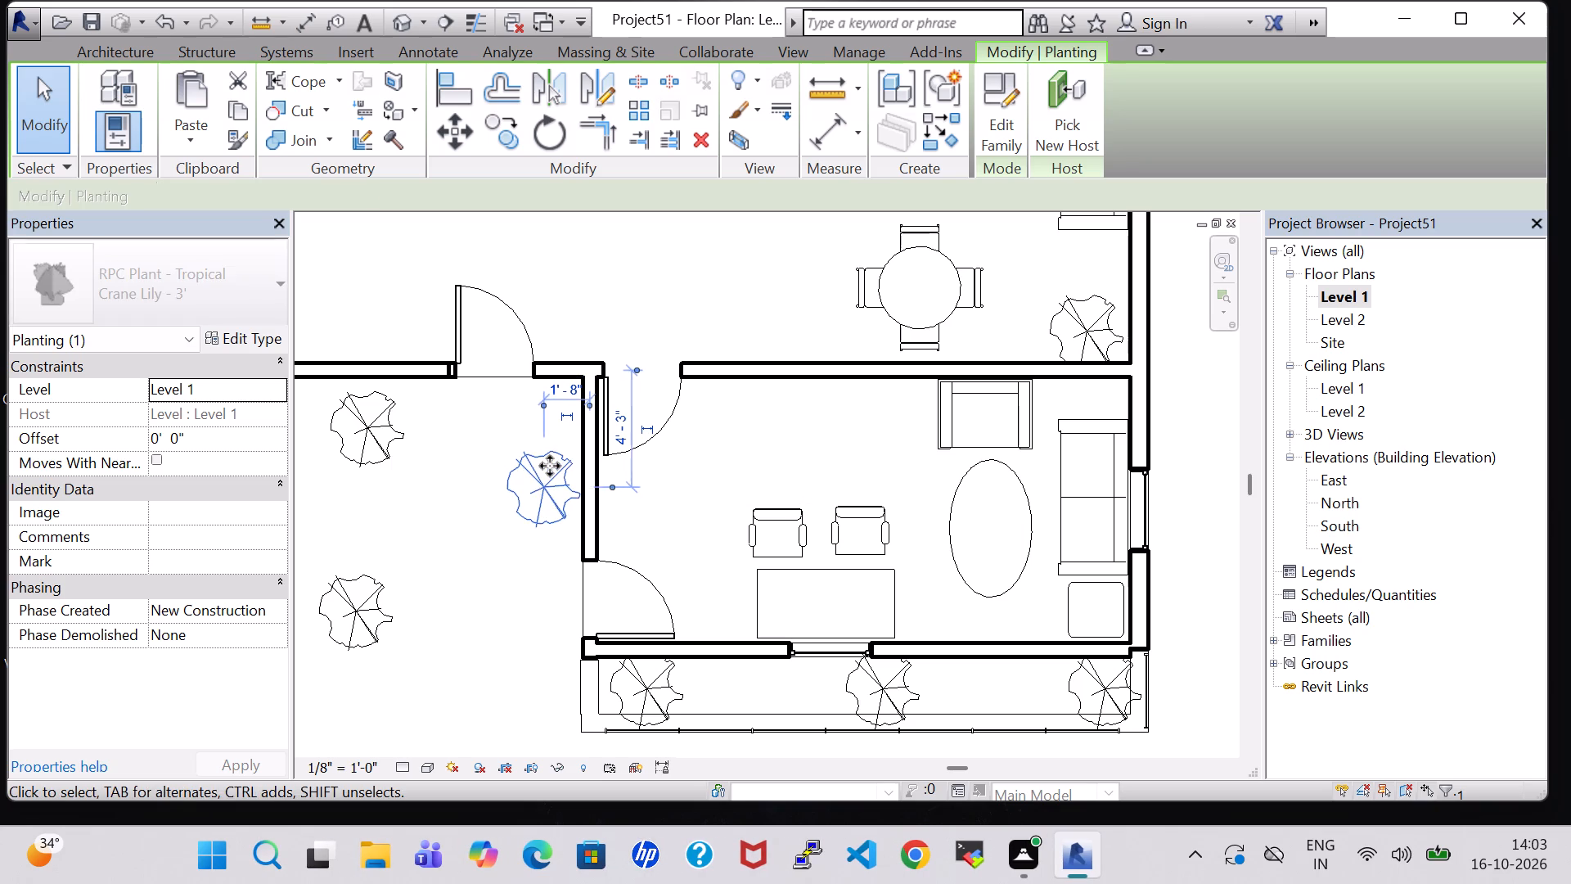
pyautogui.click(729, 488)
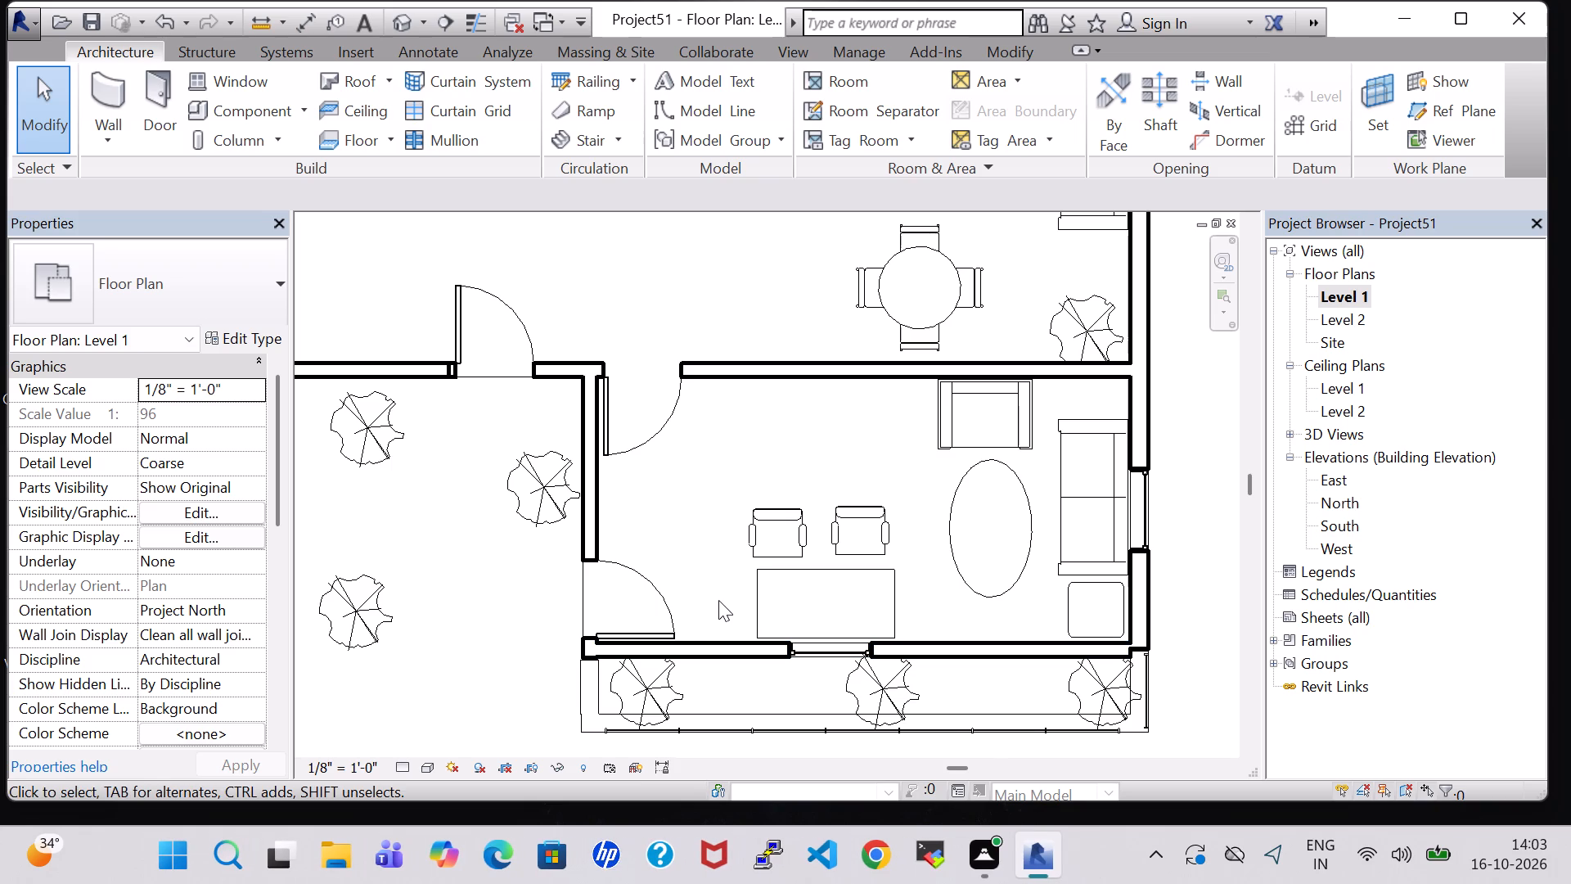
# Nudge the western task chair slightly east toward the other chair at the desk.
pyautogui.scroll(-2, 718, 600)
pyautogui.click(755, 545)
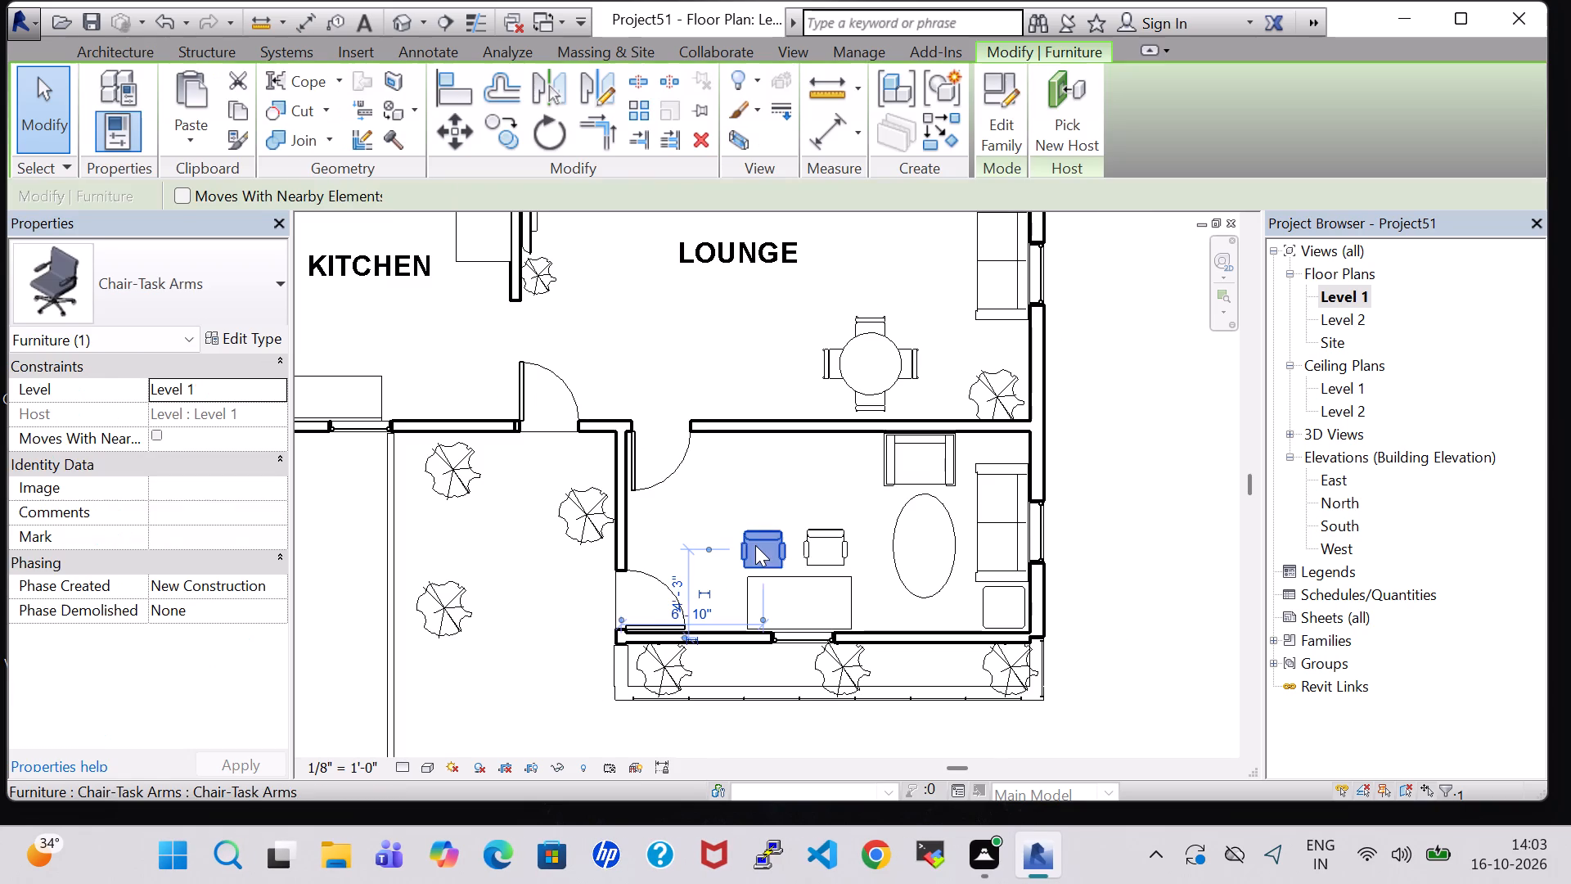
pyautogui.press('Right')
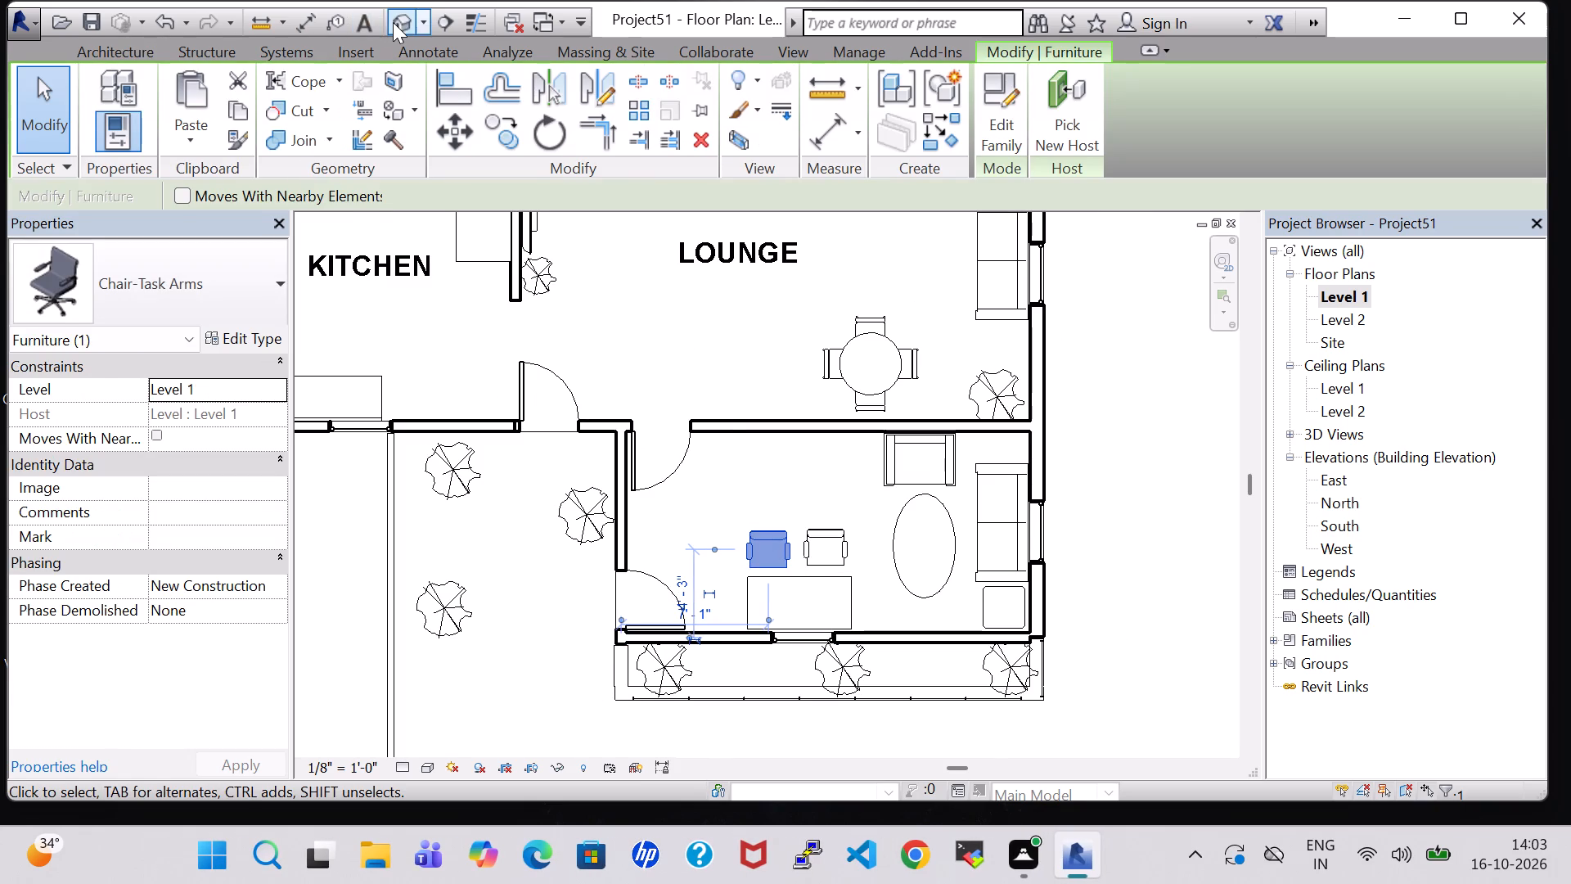
# In the 3D view, place another 3' Crane Lily between the two terrace plants, about 4' 11" from the entrance wall.
pyautogui.click(393, 22)
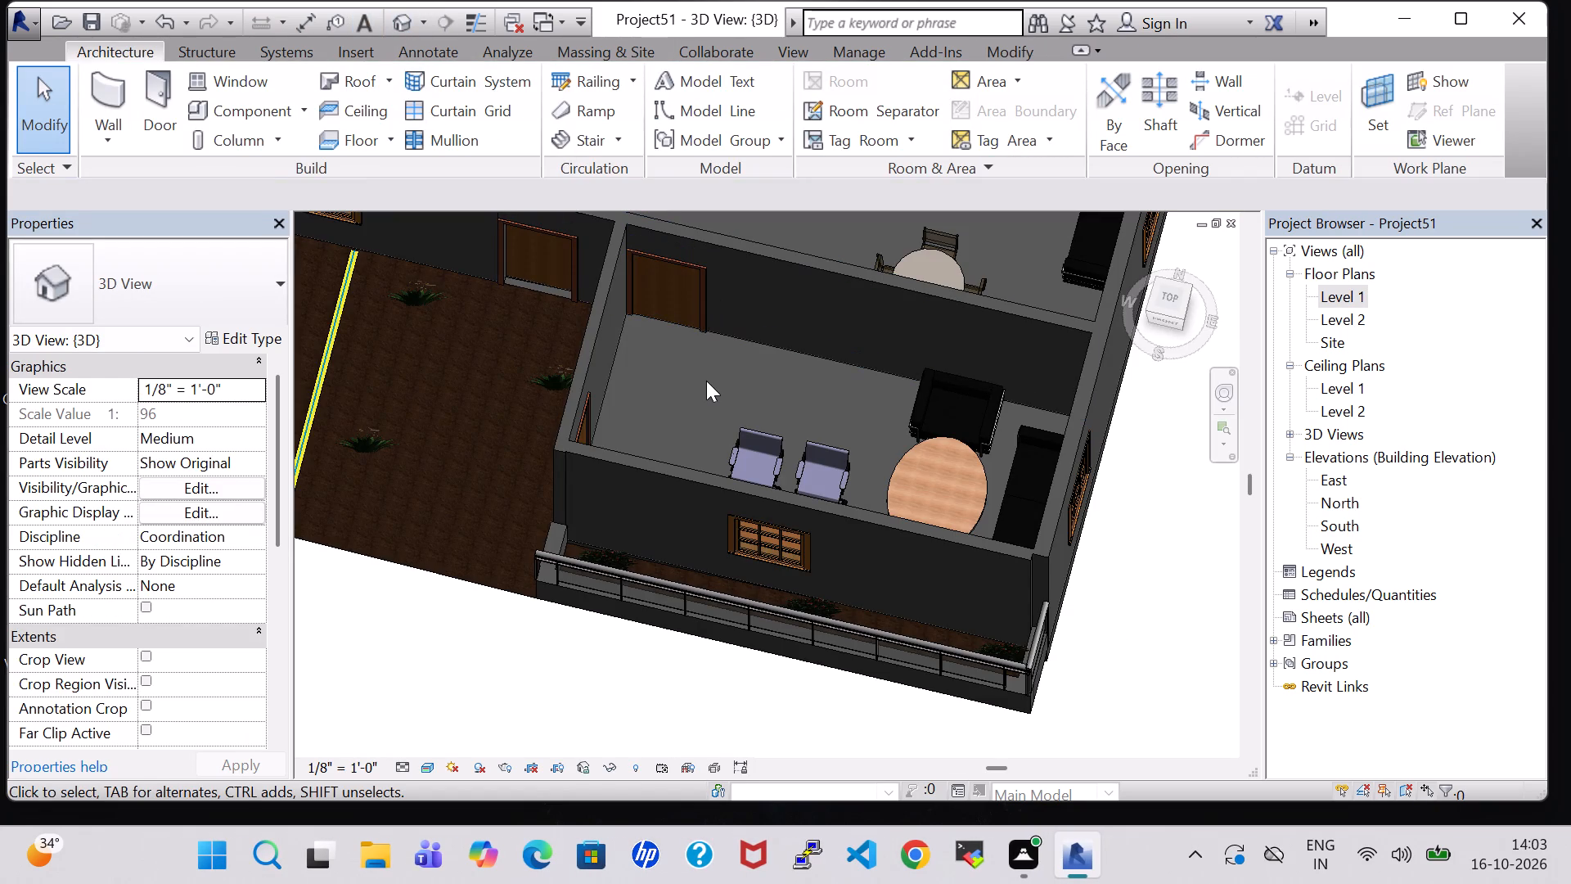
pyautogui.keyDown('shift'); pyautogui.moveTo(706, 381); pyautogui.dragTo(710, 513, button='middle'); pyautogui.keyUp('shift')
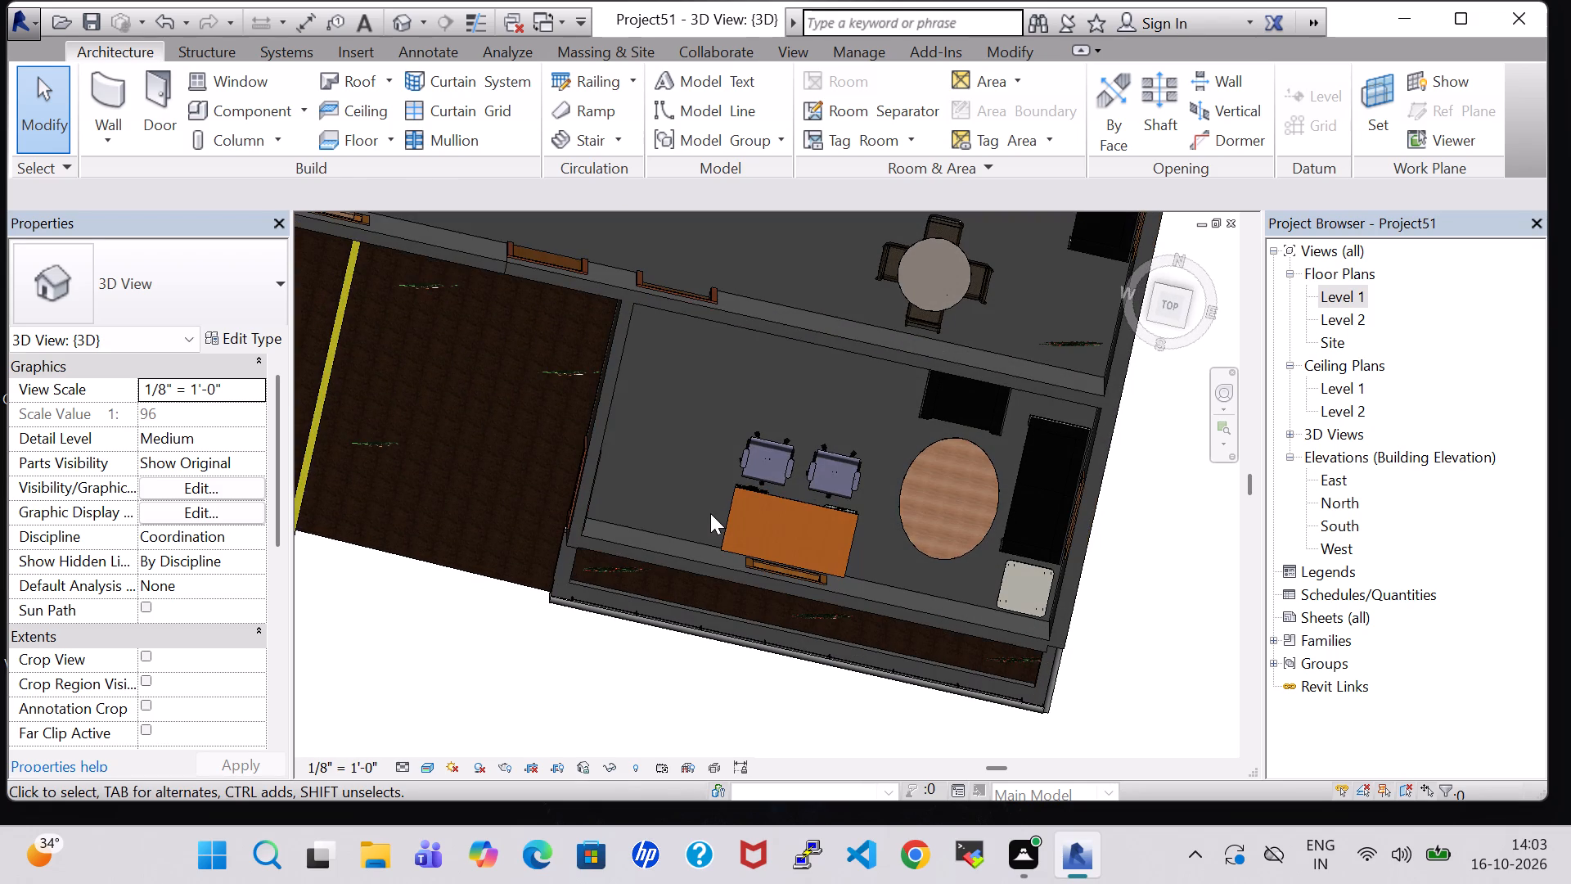
pyautogui.keyDown('shift'); pyautogui.moveTo(710, 513); pyautogui.dragTo(731, 404, button='middle'); pyautogui.keyUp('shift')
pyautogui.keyDown('shift'); pyautogui.moveTo(519, 489); pyautogui.dragTo(659, 421, button='middle'); pyautogui.keyUp('shift')
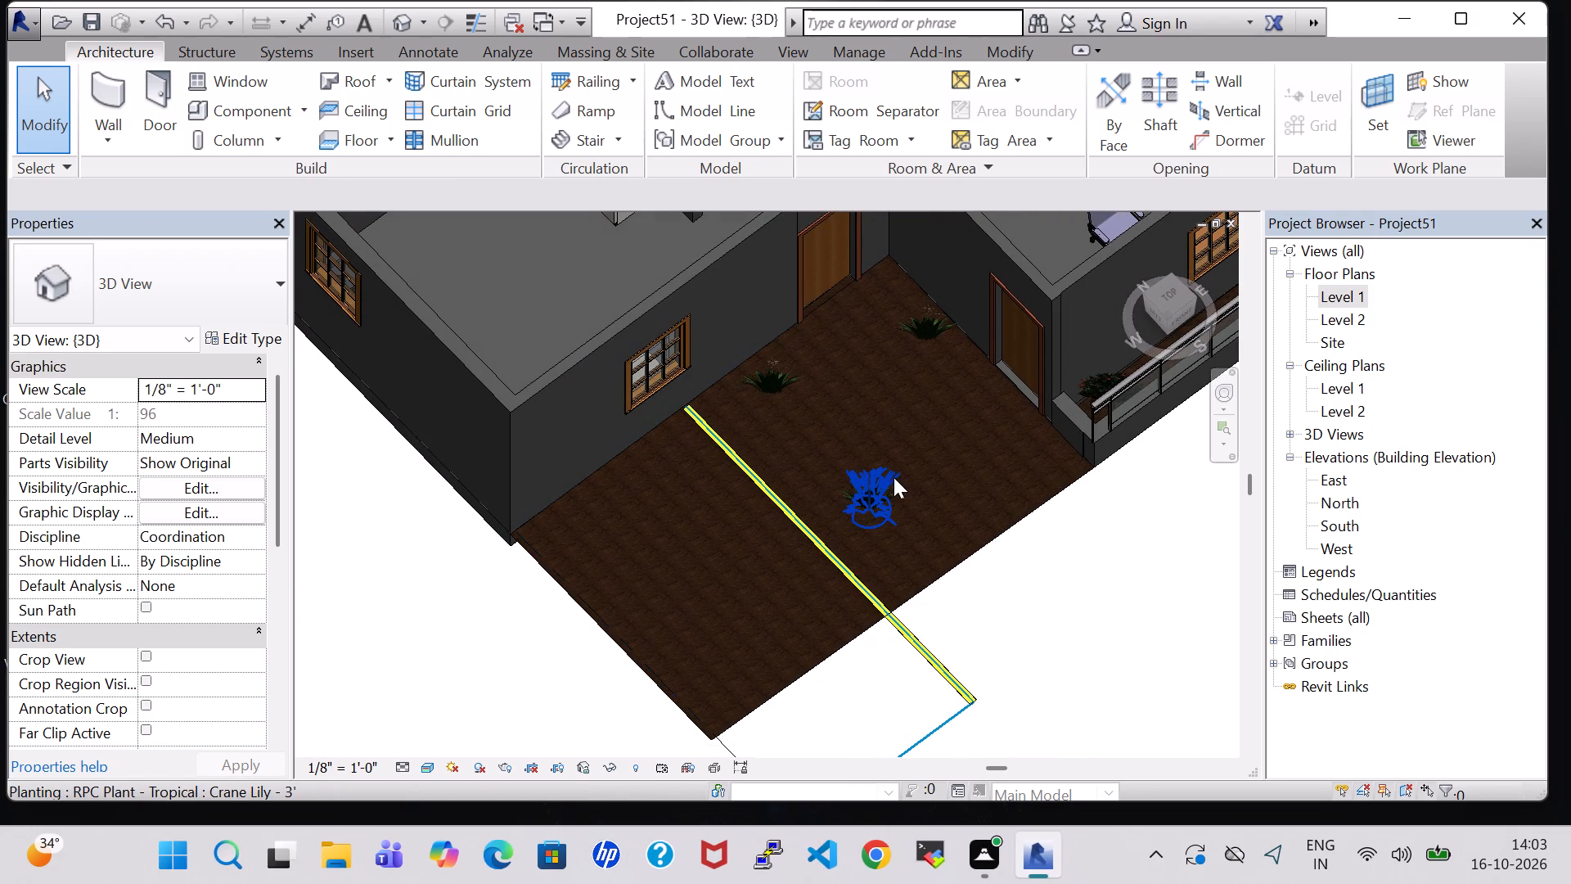
pyautogui.click(862, 487)
pyautogui.rightClick(862, 487)
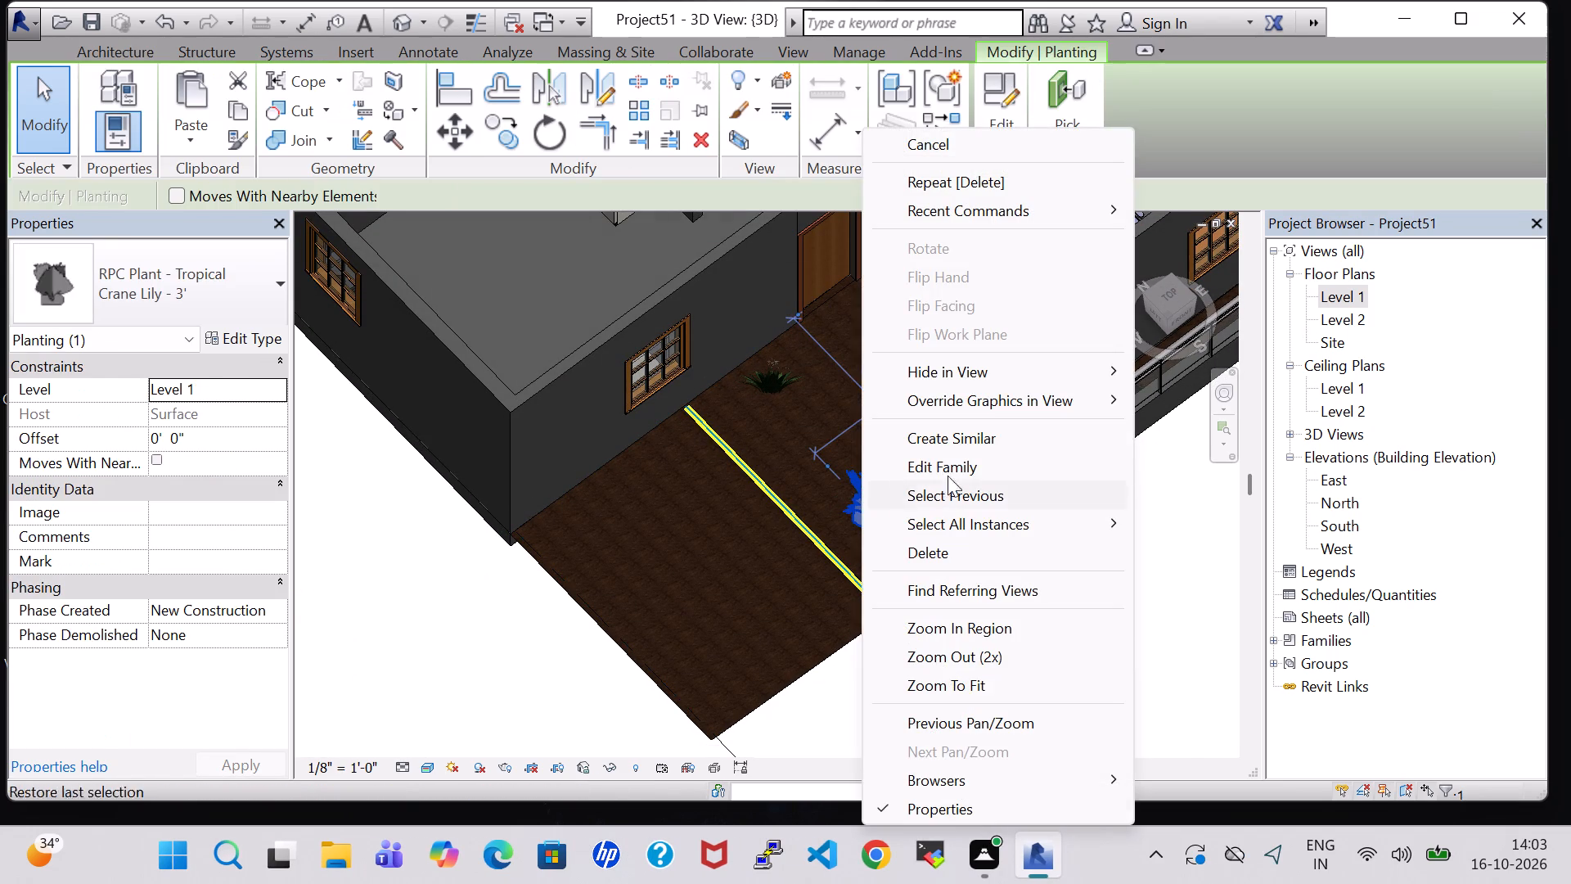
pyautogui.click(970, 434)
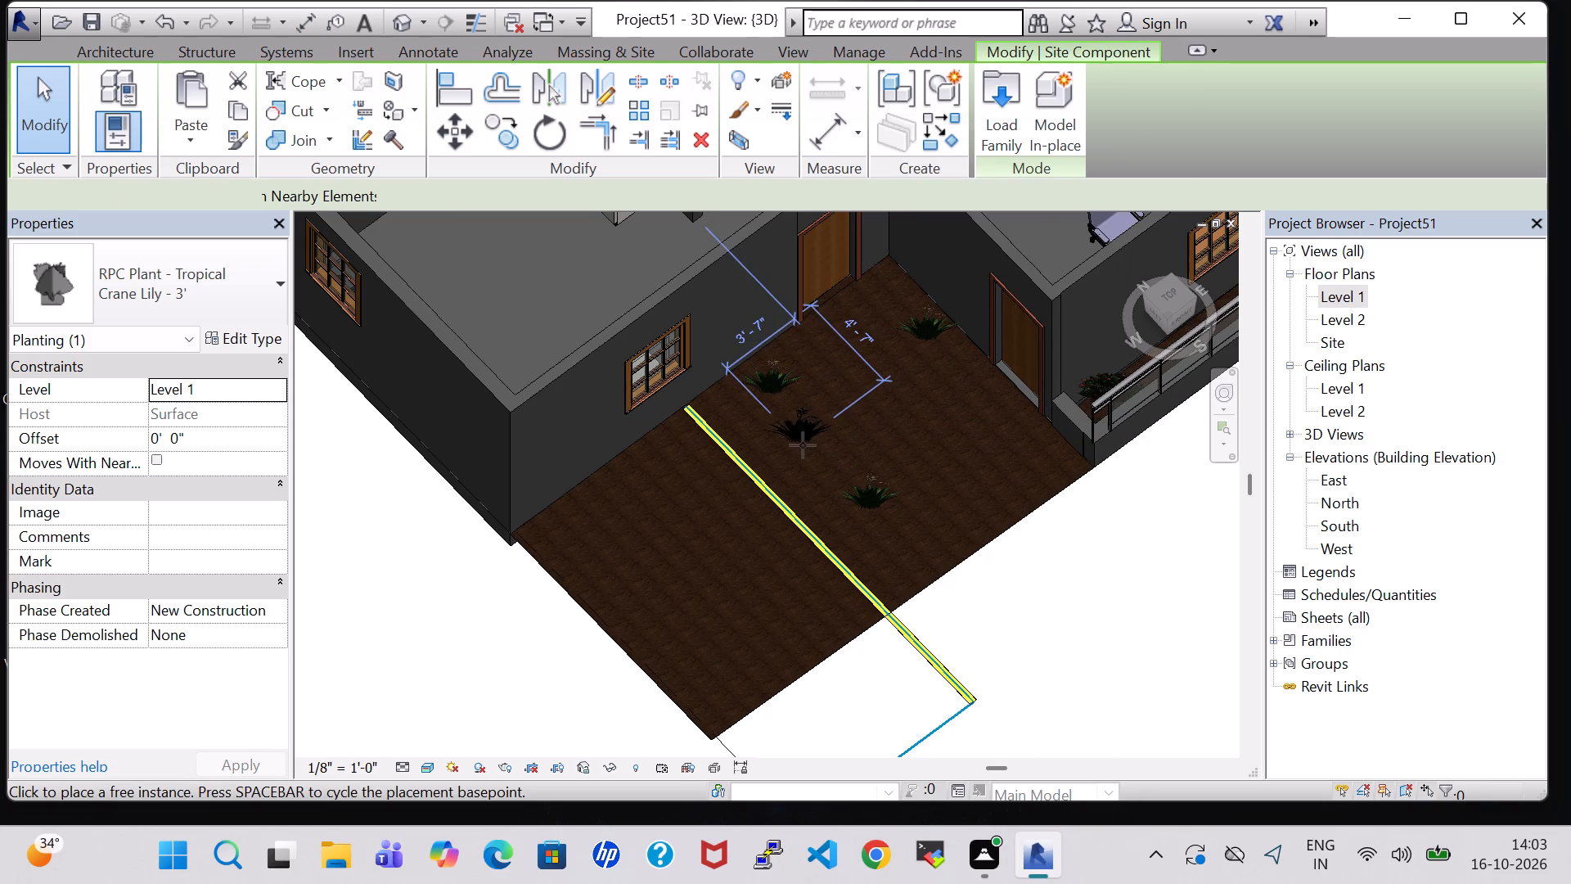
pyautogui.click(807, 447)
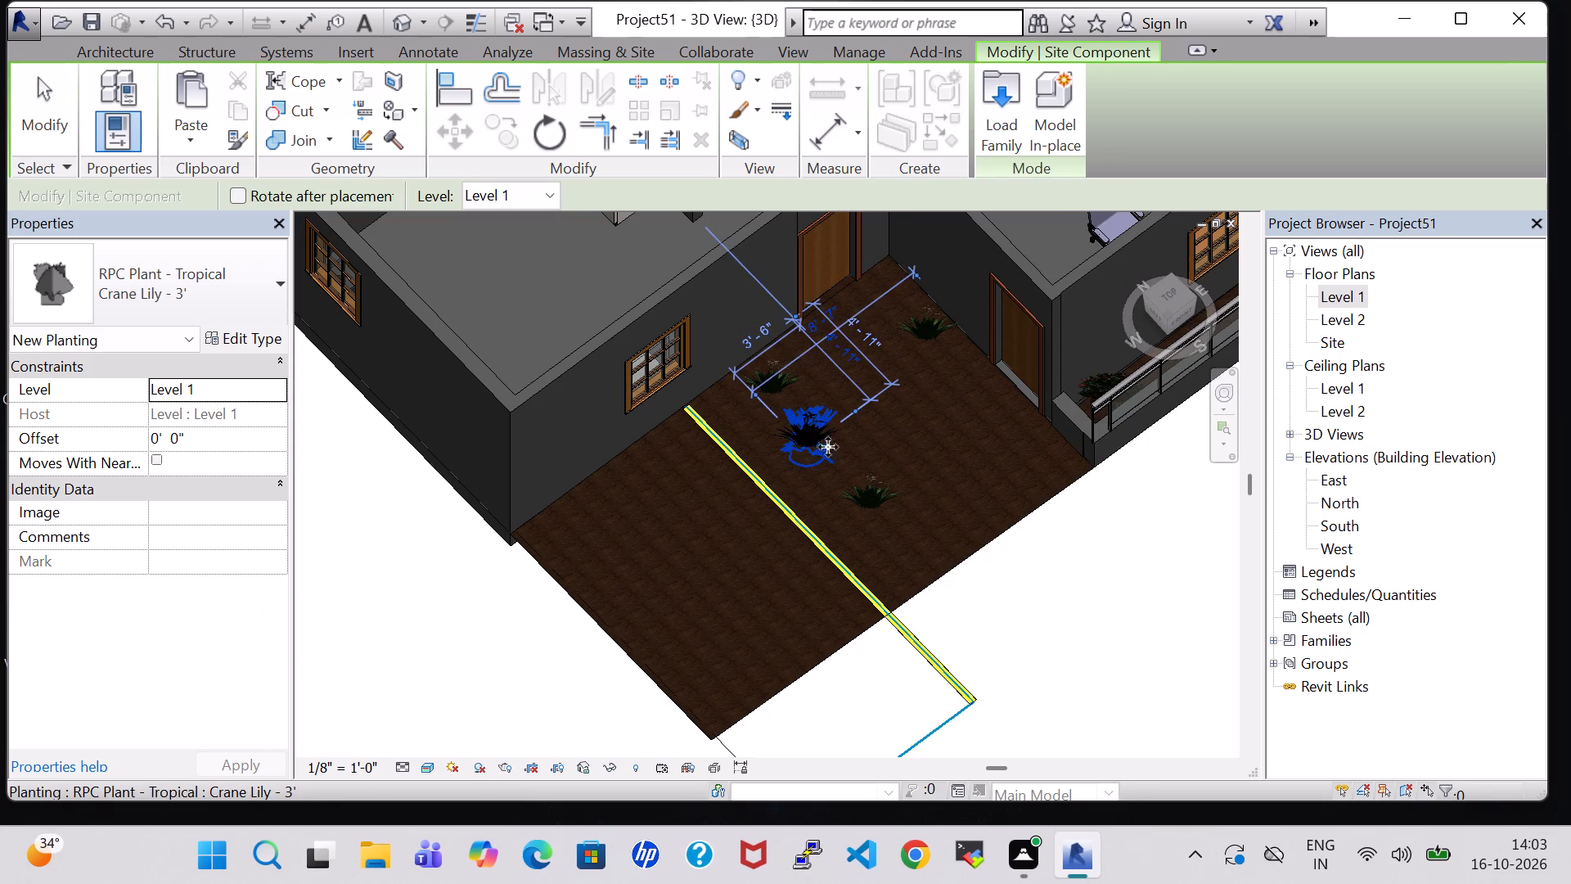
pyautogui.press('Escape')
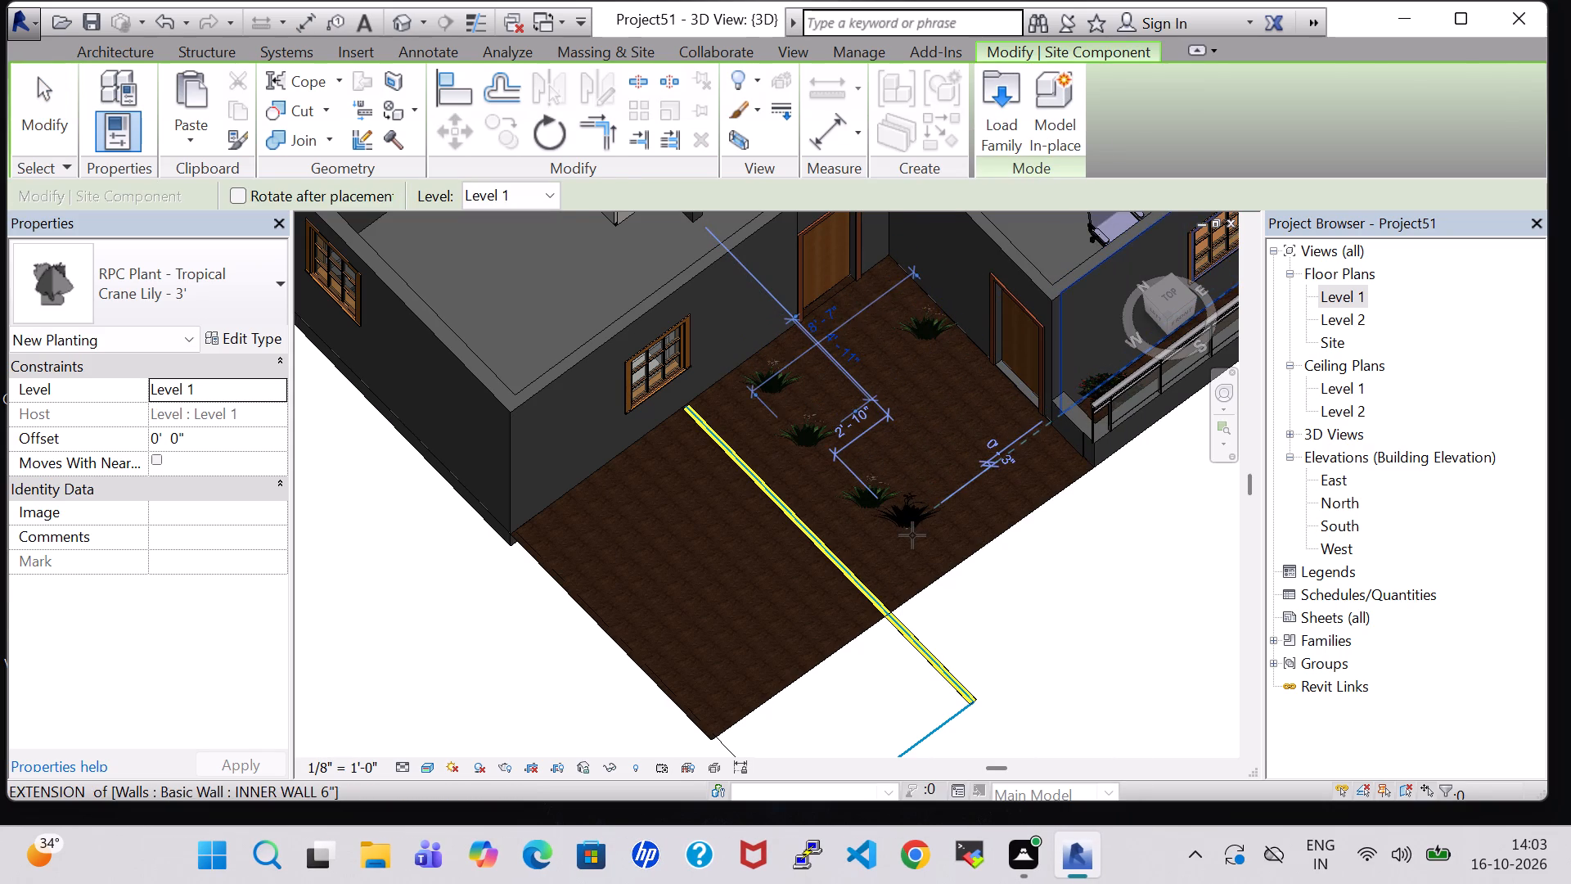
pyautogui.press('Escape')
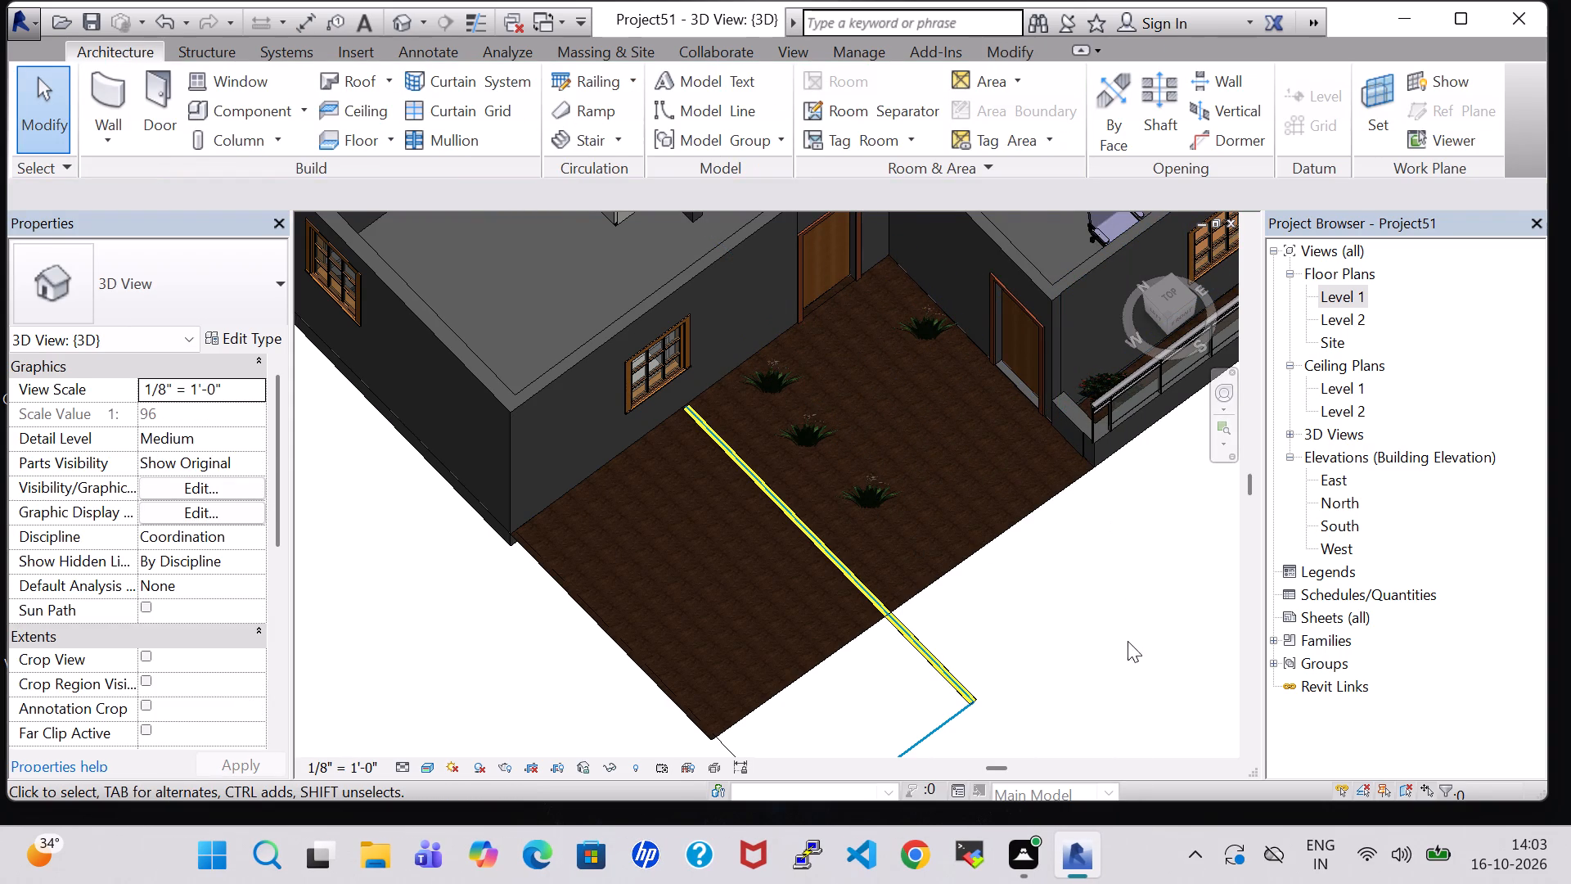
# Reopen the Level 1 floor plan and nudge the middle Crane Lily of the terrace row slightly south.
pyautogui.keyDown('shift'); pyautogui.moveTo(1128, 641); pyautogui.dragTo(1055, 538, button='middle'); pyautogui.keyUp('shift')
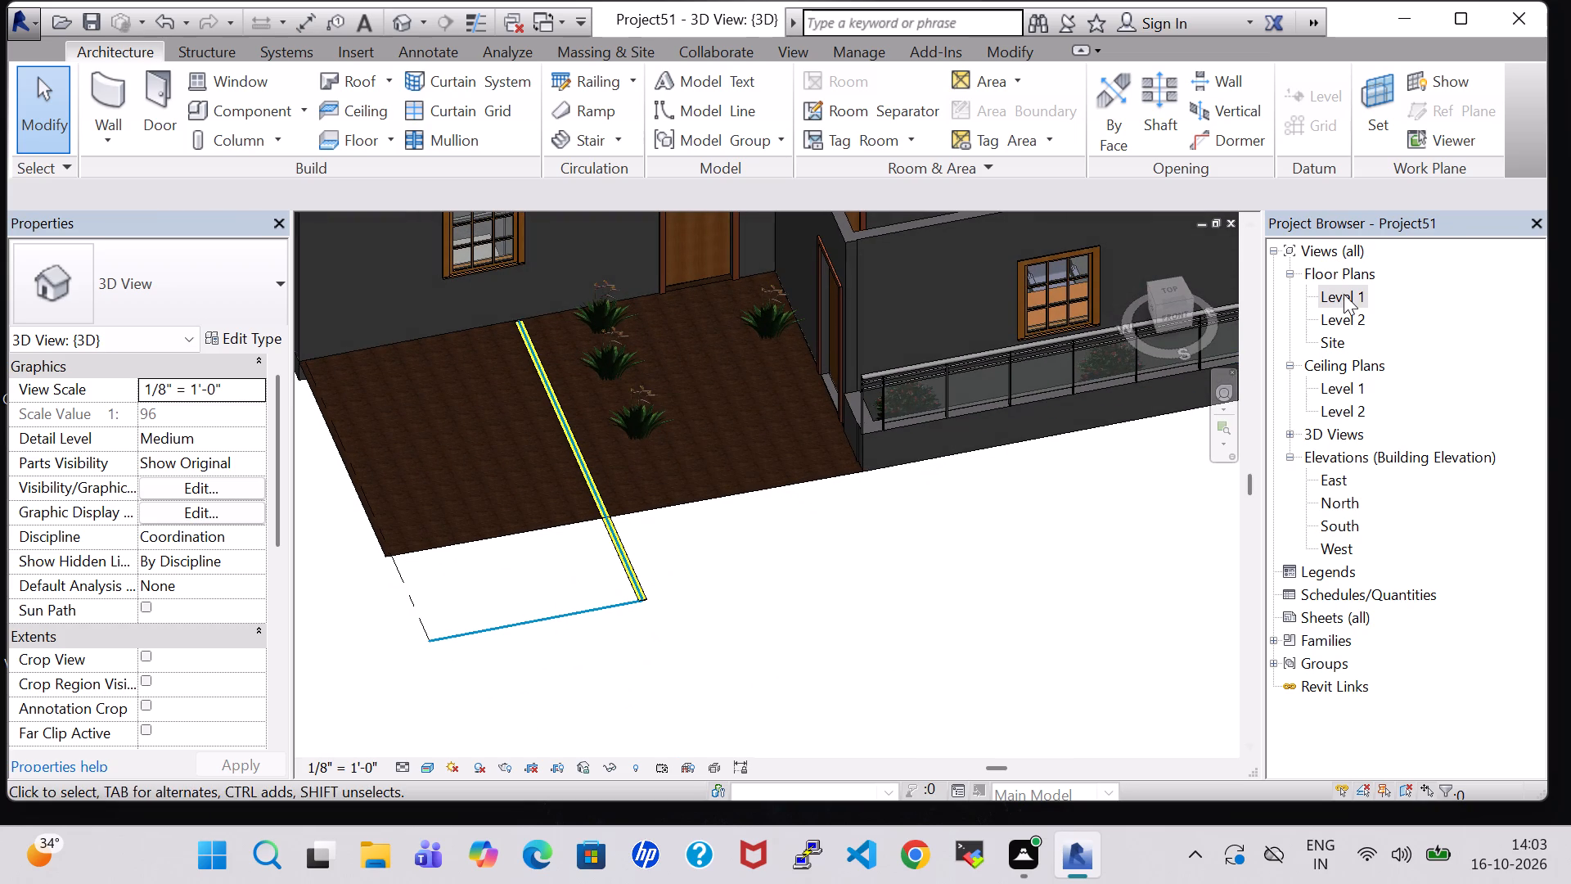
pyautogui.doubleClick(1345, 295)
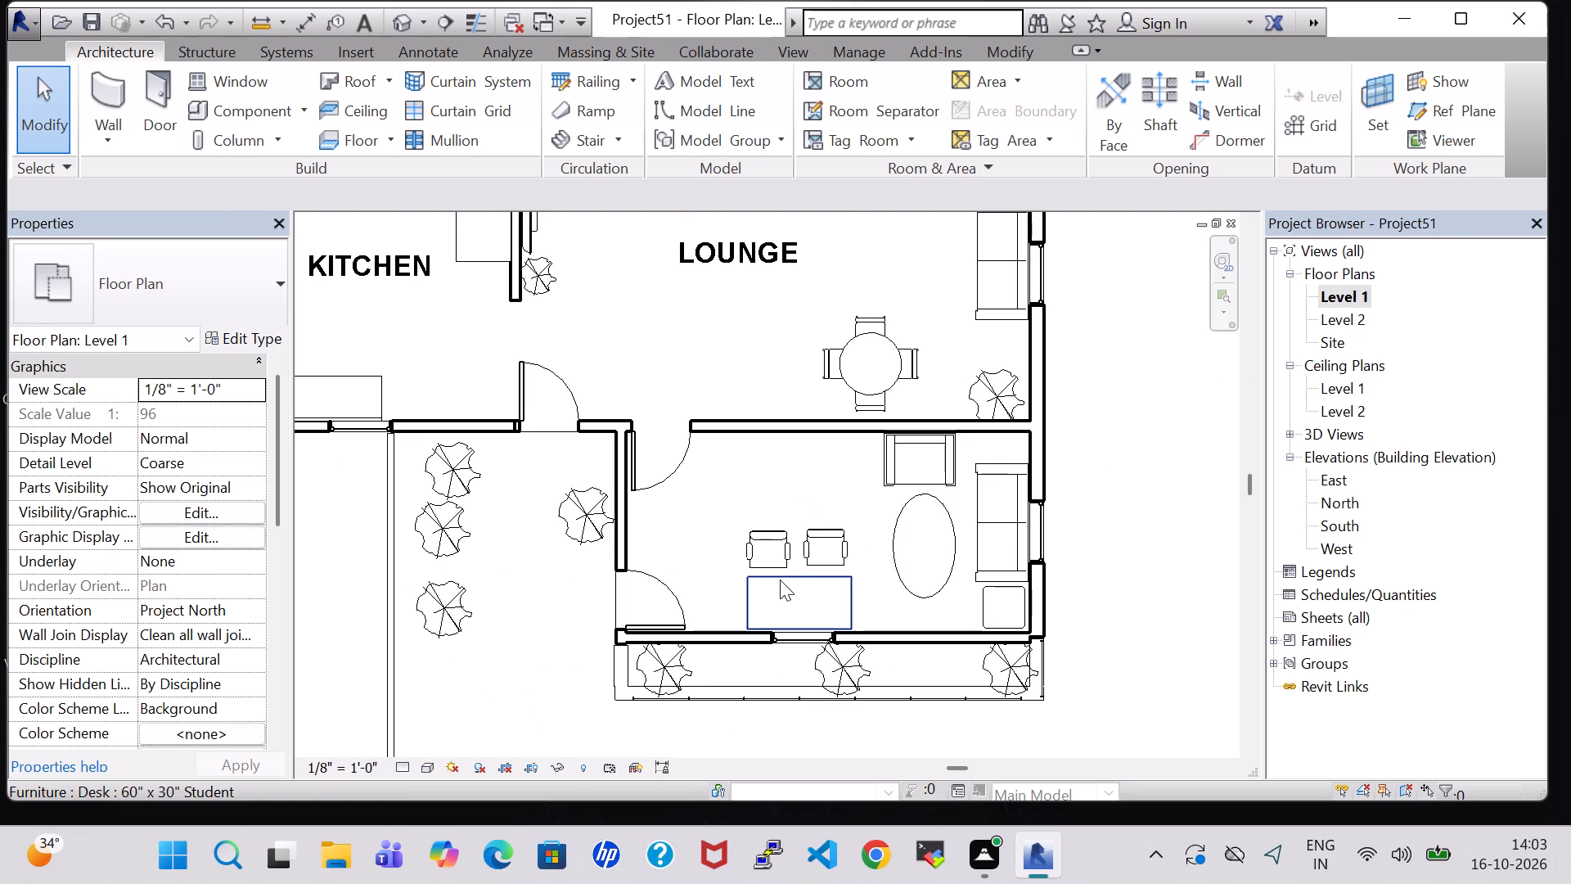
pyautogui.click(443, 533)
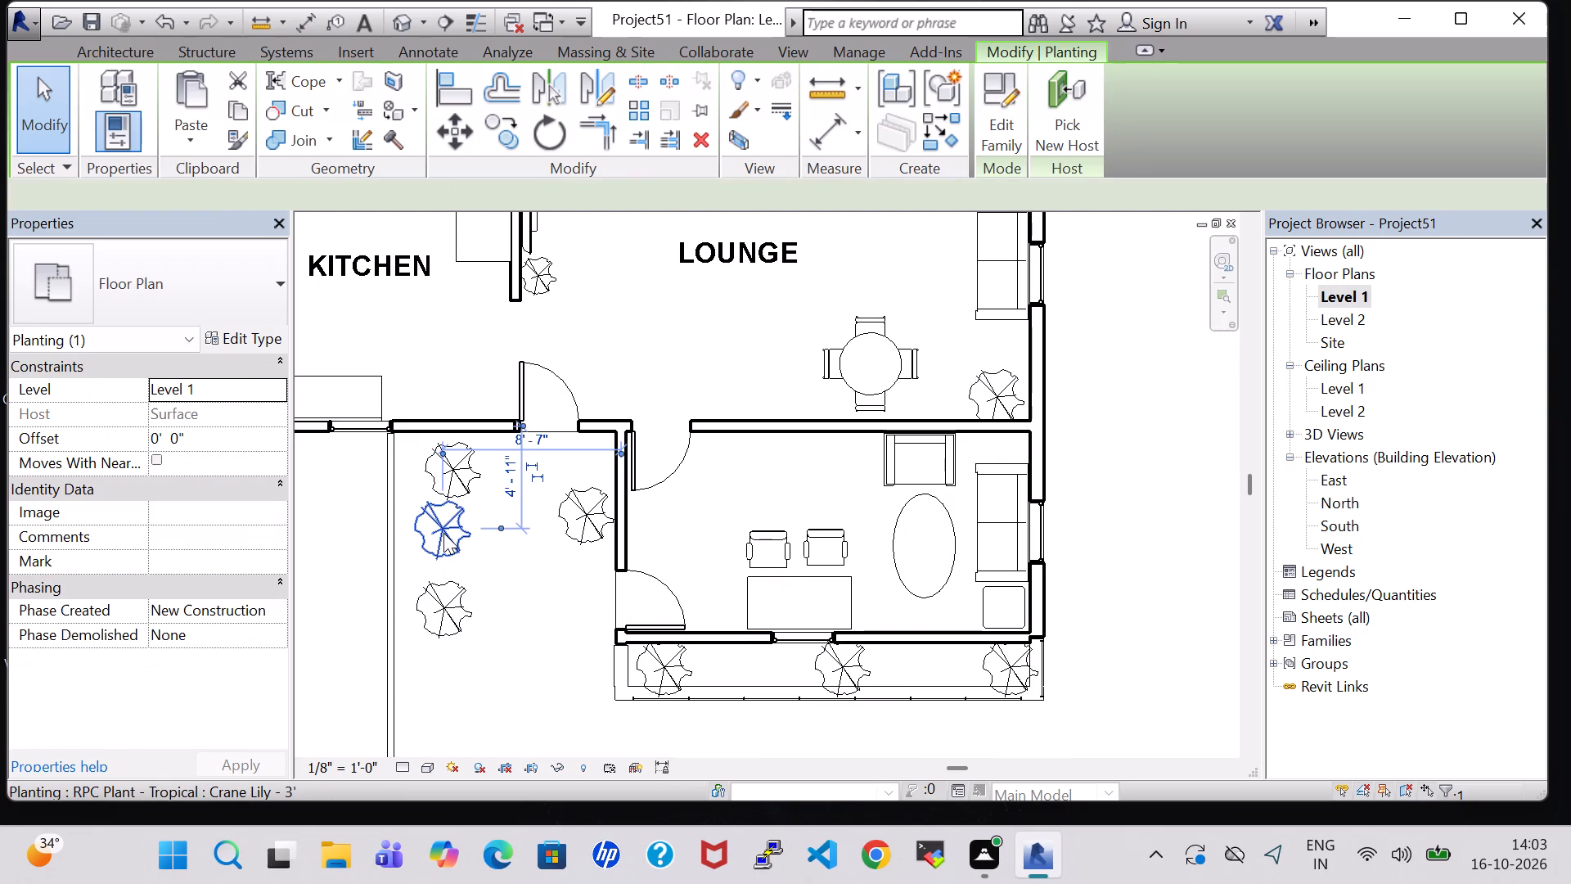
pyautogui.press('Down')
pyautogui.press('Down')
# Move the southernmost terrace Crane Lily south to about 11' 6" from the entrance wall and shift it slightly west.
pyautogui.click(438, 621)
pyautogui.press('Down')
pyautogui.press('Down')
pyautogui.press('Down')
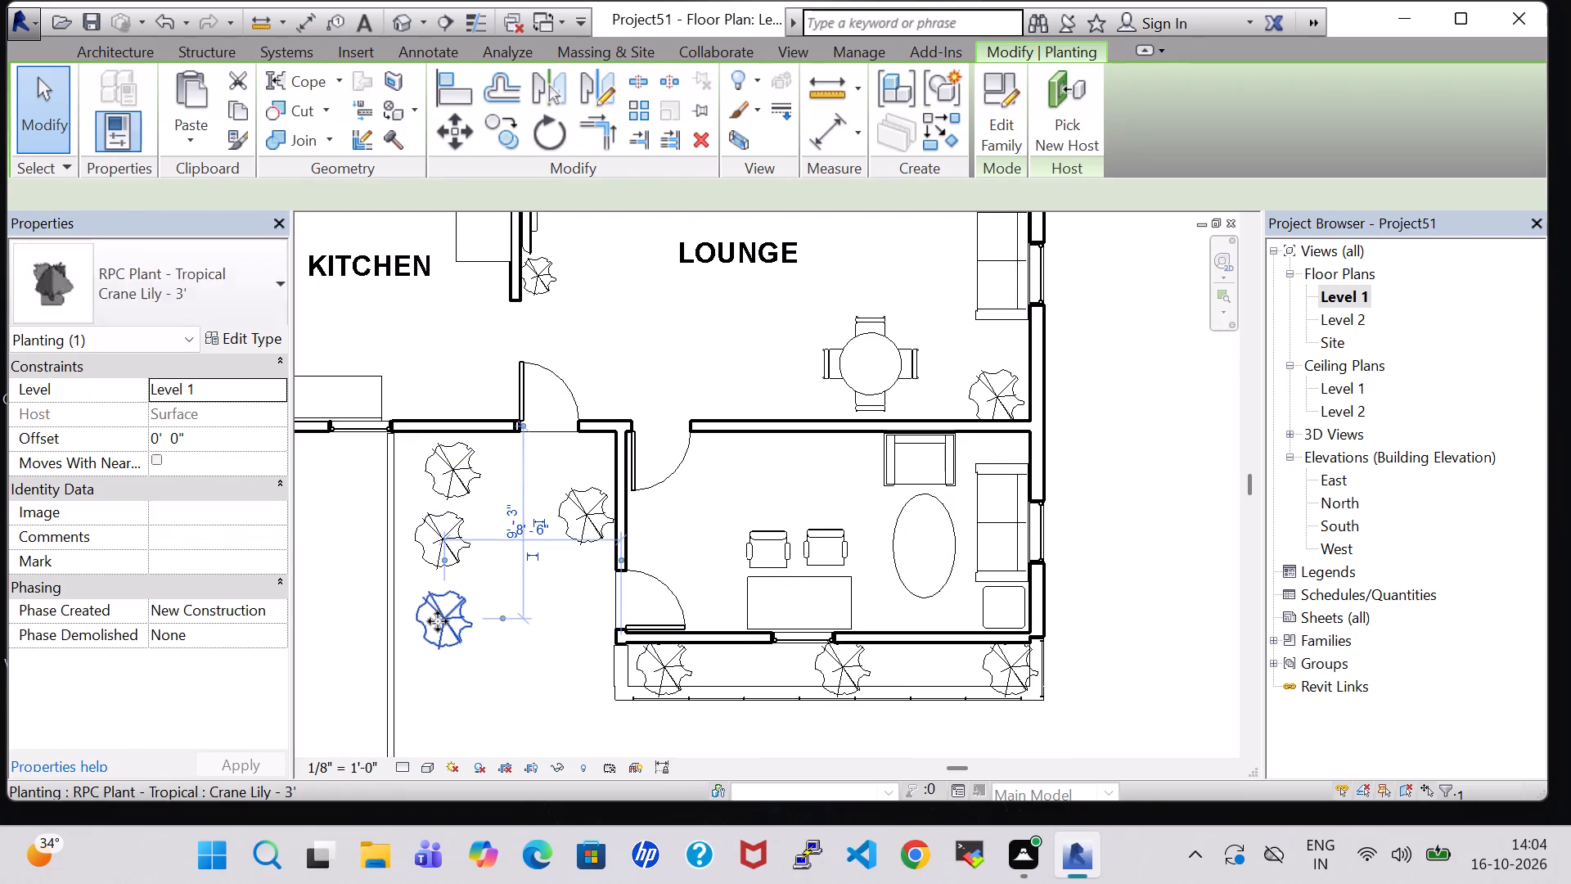
pyautogui.press('Down')
pyautogui.press('Down')
pyautogui.press('Down')
pyautogui.press('Down')
pyautogui.press('Down')
pyautogui.press('Down')
pyautogui.press('Down')
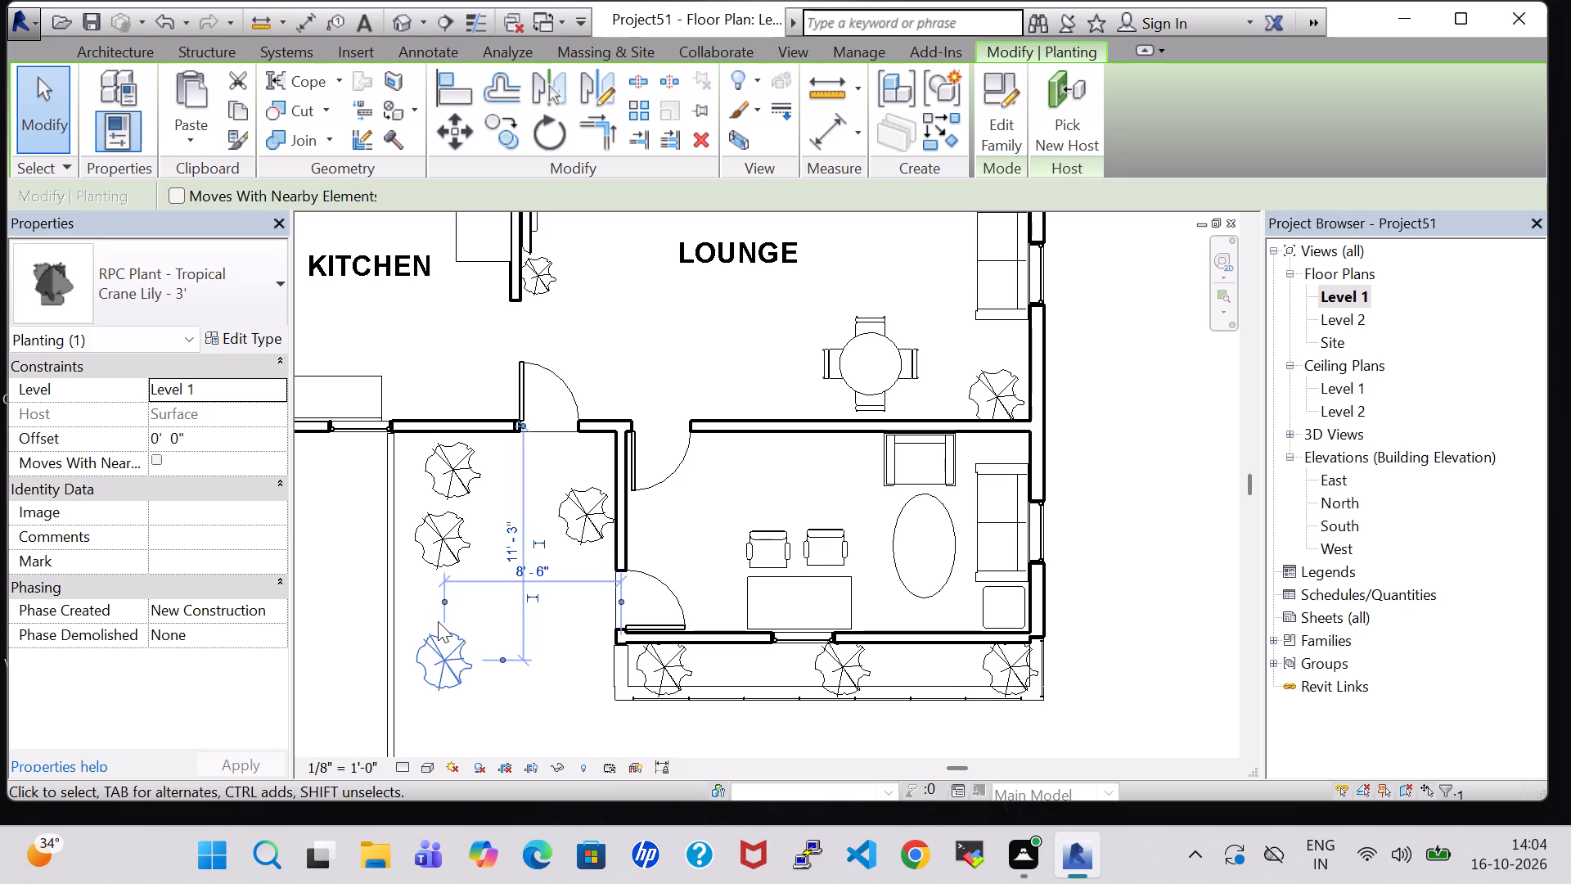
pyautogui.press('Left')
pyautogui.press('Left')
pyautogui.press('Left')
pyautogui.press('Down')
pyautogui.press('Right')
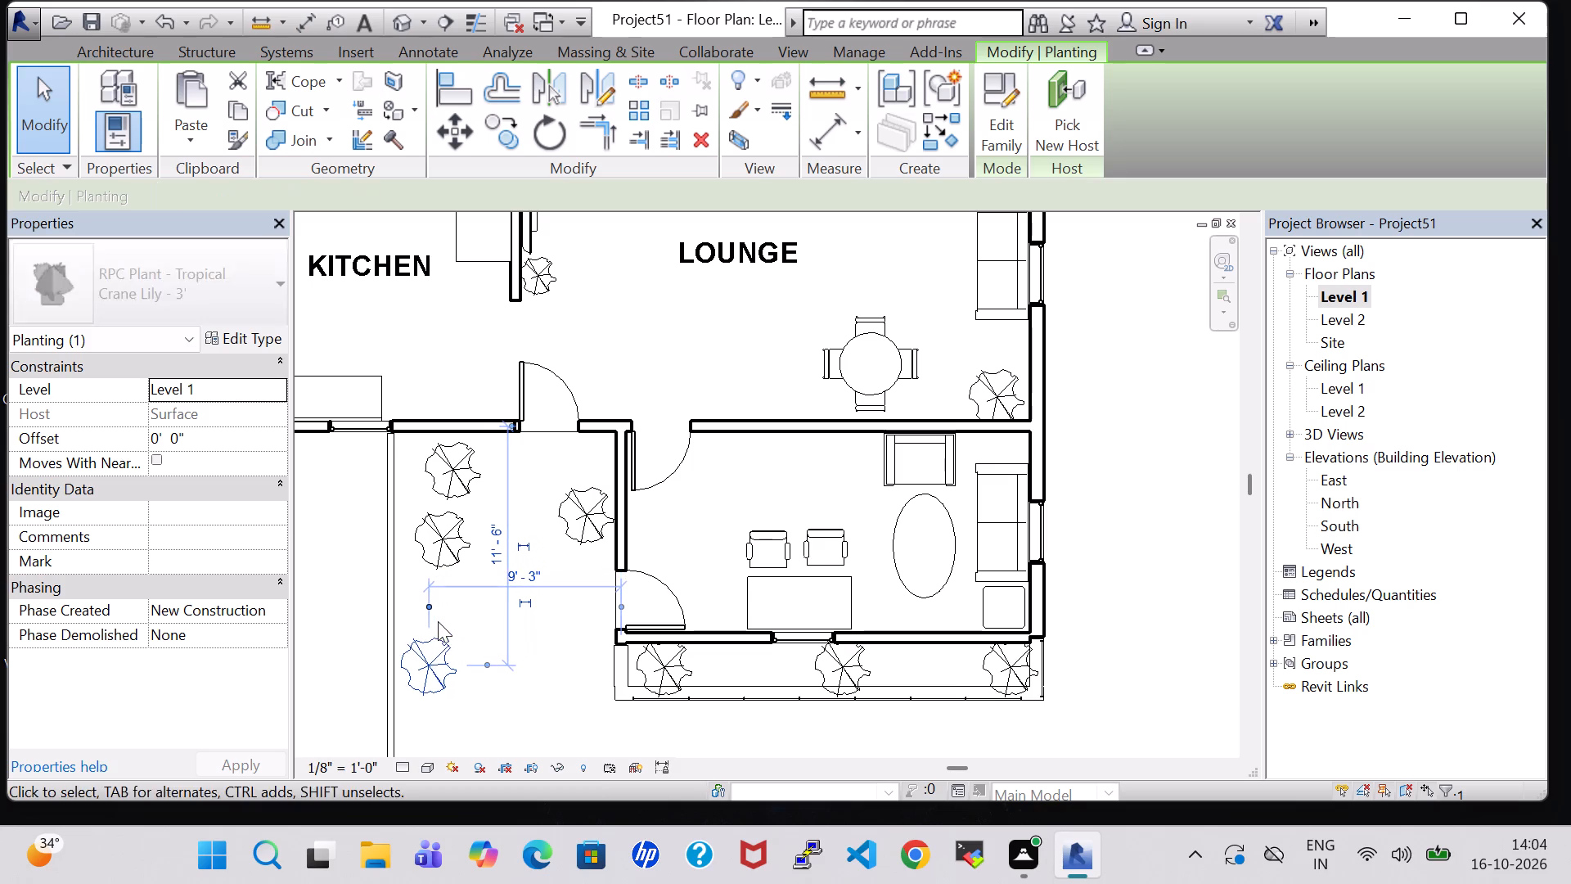
# Move the middle Crane Lily of the terrace row south to about 6' 11" from the entrance wall and slightly west.
pyautogui.click(452, 548)
pyautogui.press('Down')
pyautogui.press('Down')
pyautogui.press('Down')
pyautogui.press('Down')
pyautogui.press('Down')
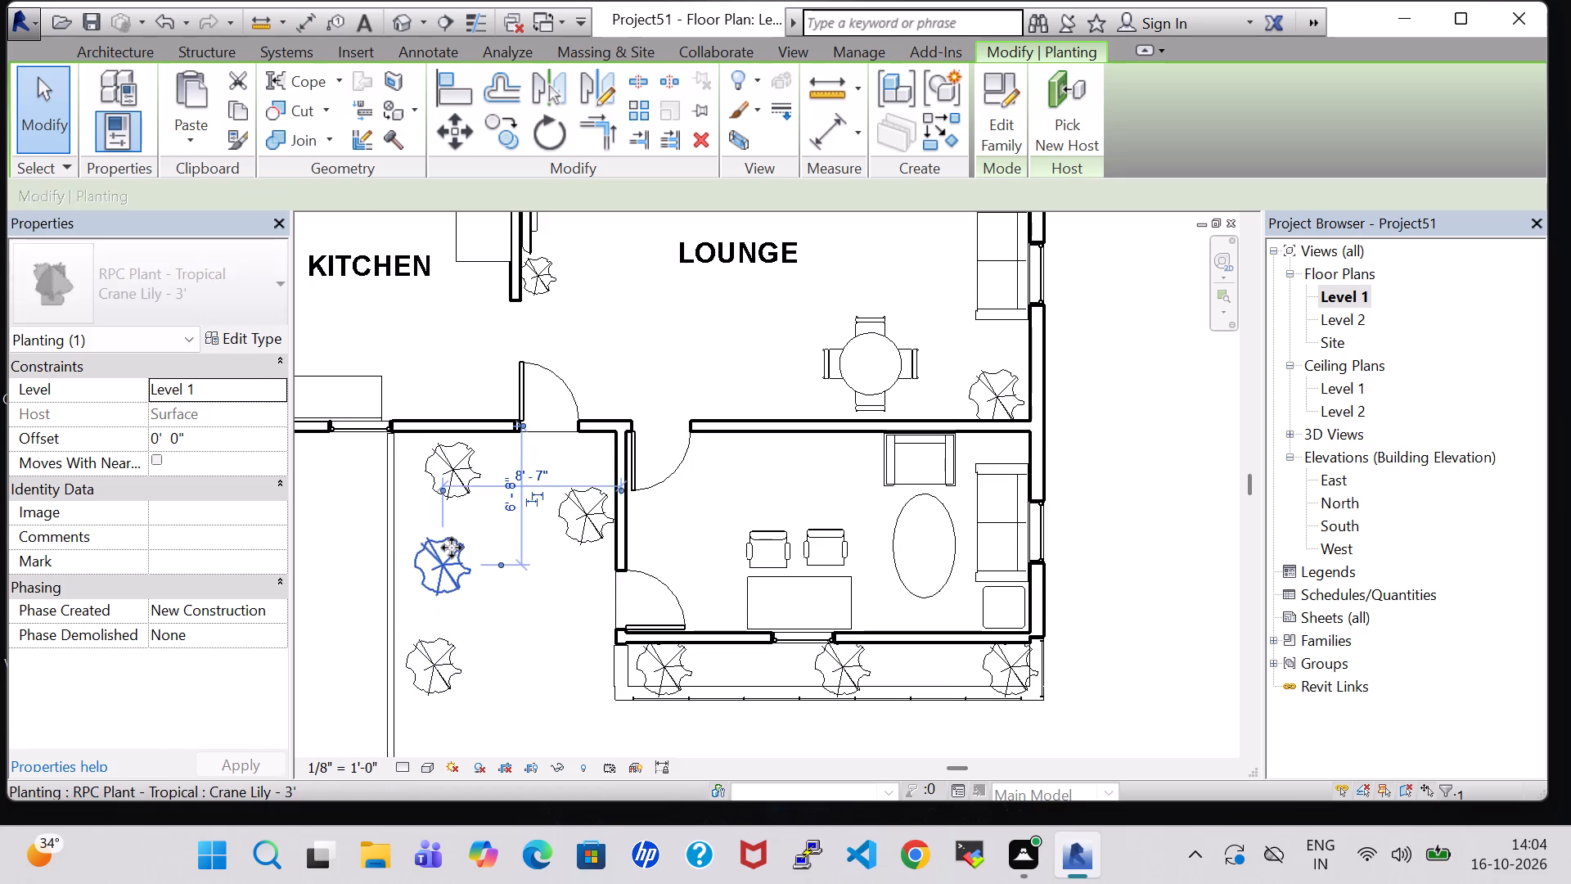
pyautogui.press('Down')
pyautogui.press('Left')
pyautogui.press('Left')
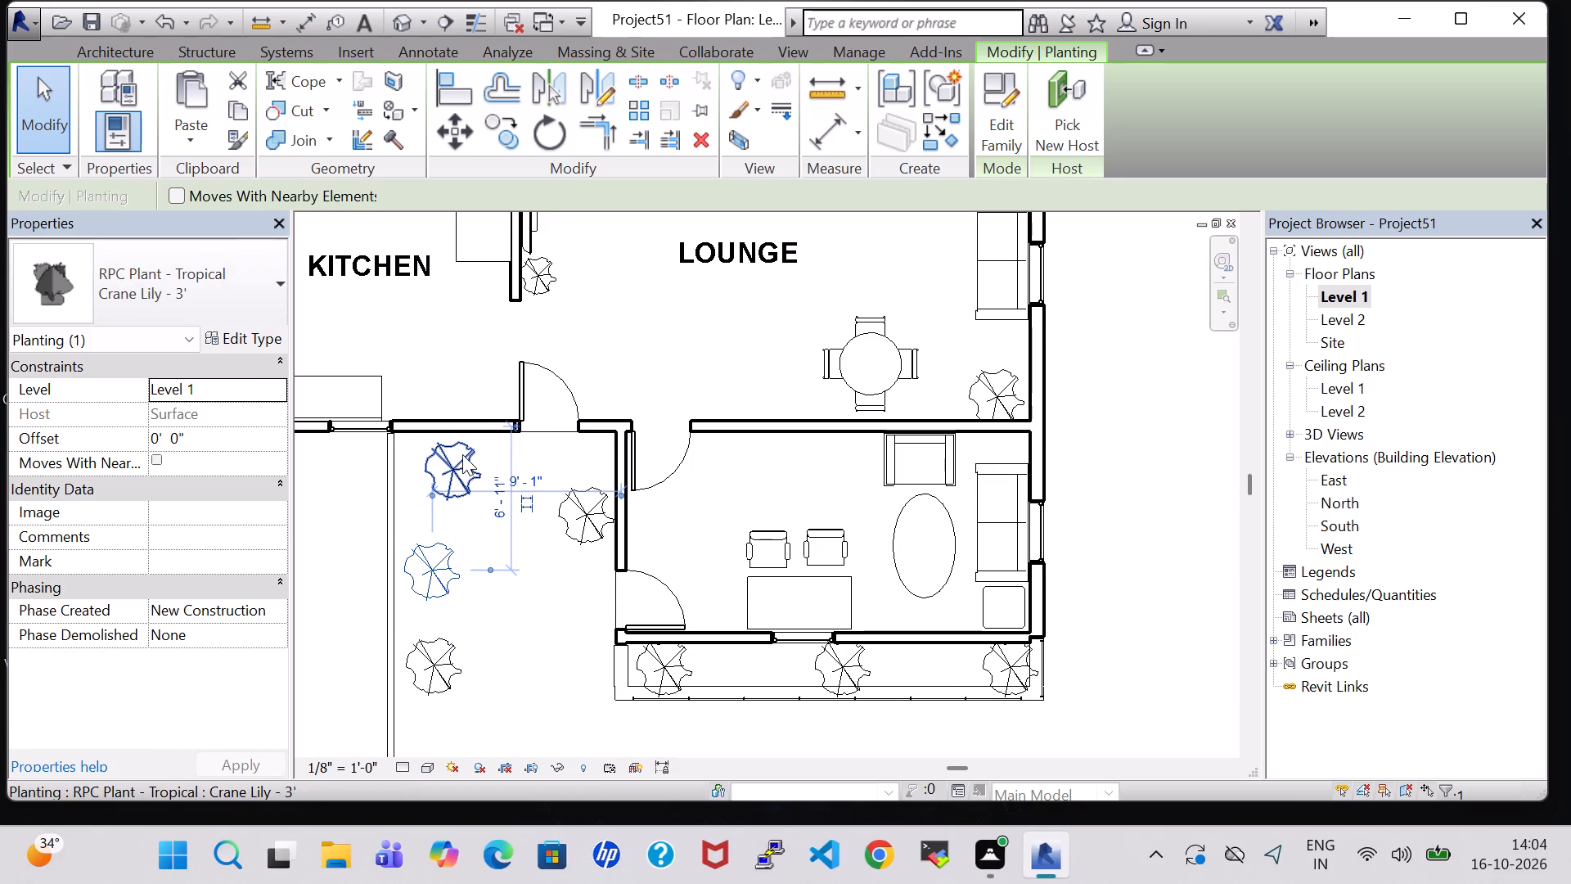
# Shift the northernmost Crane Lily of the terrace row west to about 8' 10" from the front room's west wall.
pyautogui.click(462, 454)
pyautogui.press('Left')
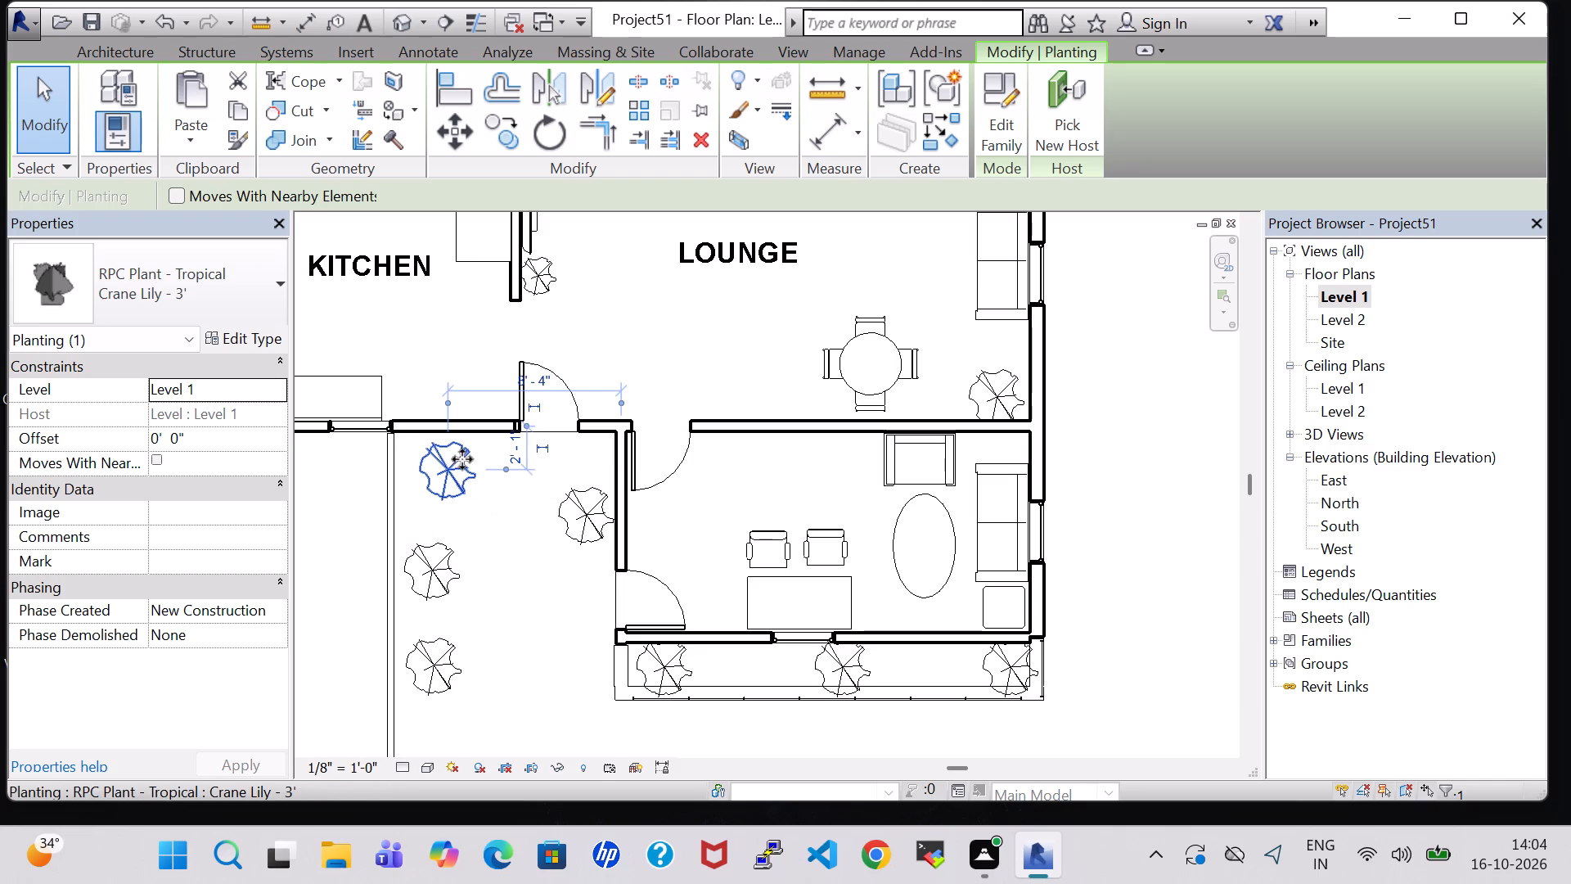
pyautogui.press('Left')
pyautogui.press('Left')
pyautogui.press('Left')
pyautogui.press('Right')
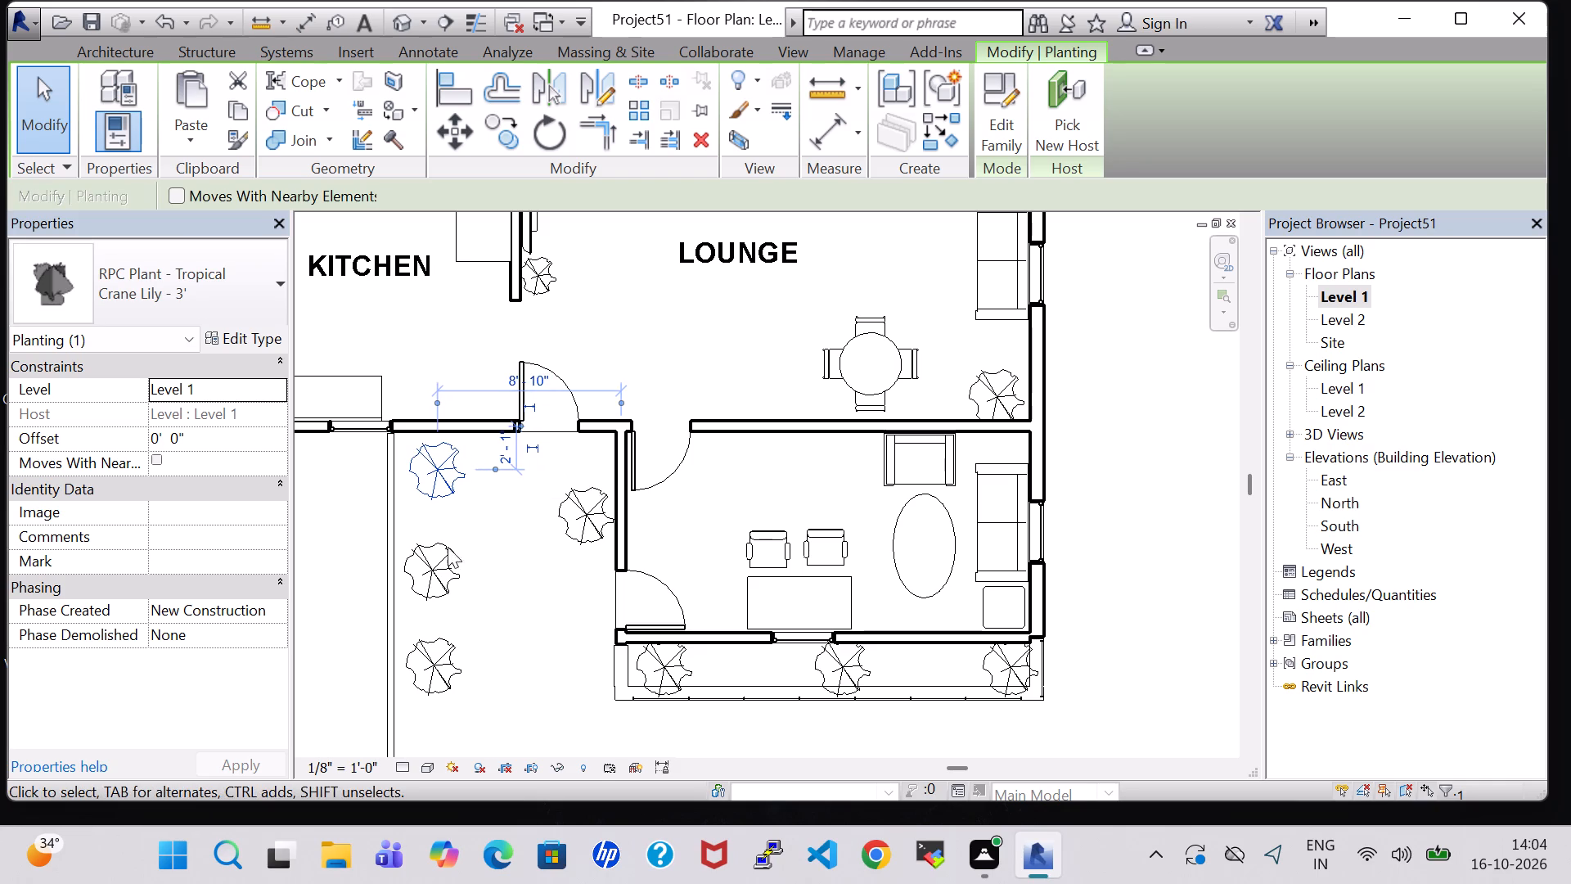
# Nudge the middle Crane Lily of the row east to about 8' 7" from the front room's west wall.
pyautogui.click(440, 571)
pyautogui.press('Right')
pyautogui.press('Right')
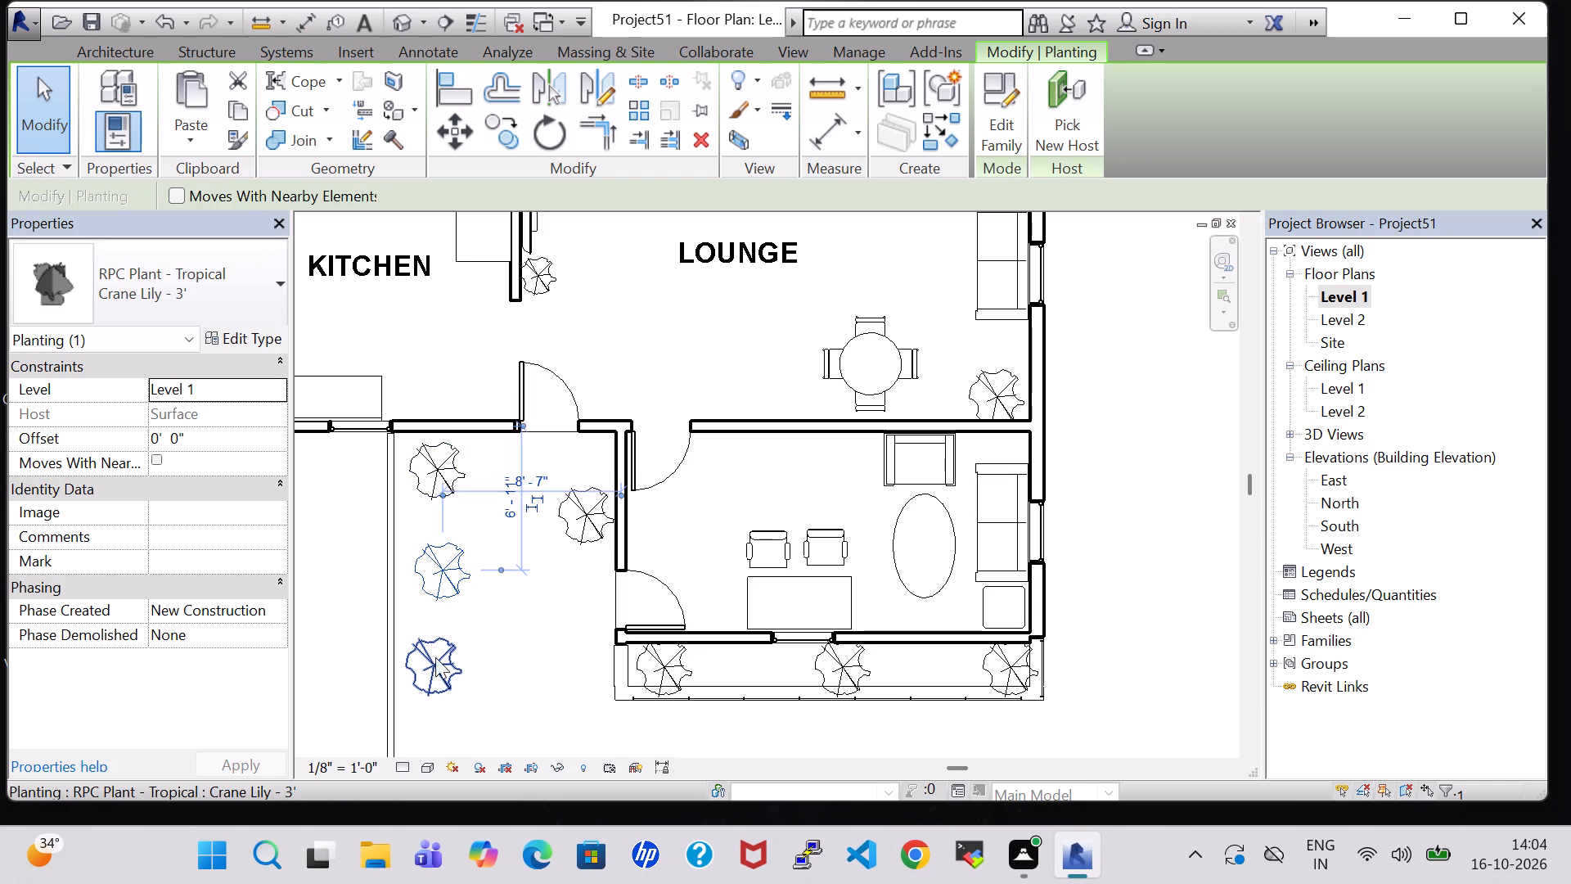
# Nudge the southernmost Crane Lily east to about 8' 9" from the front room's west wall and slightly south.
pyautogui.click(428, 659)
pyautogui.press('Right')
pyautogui.press('Down')
pyautogui.press('Down')
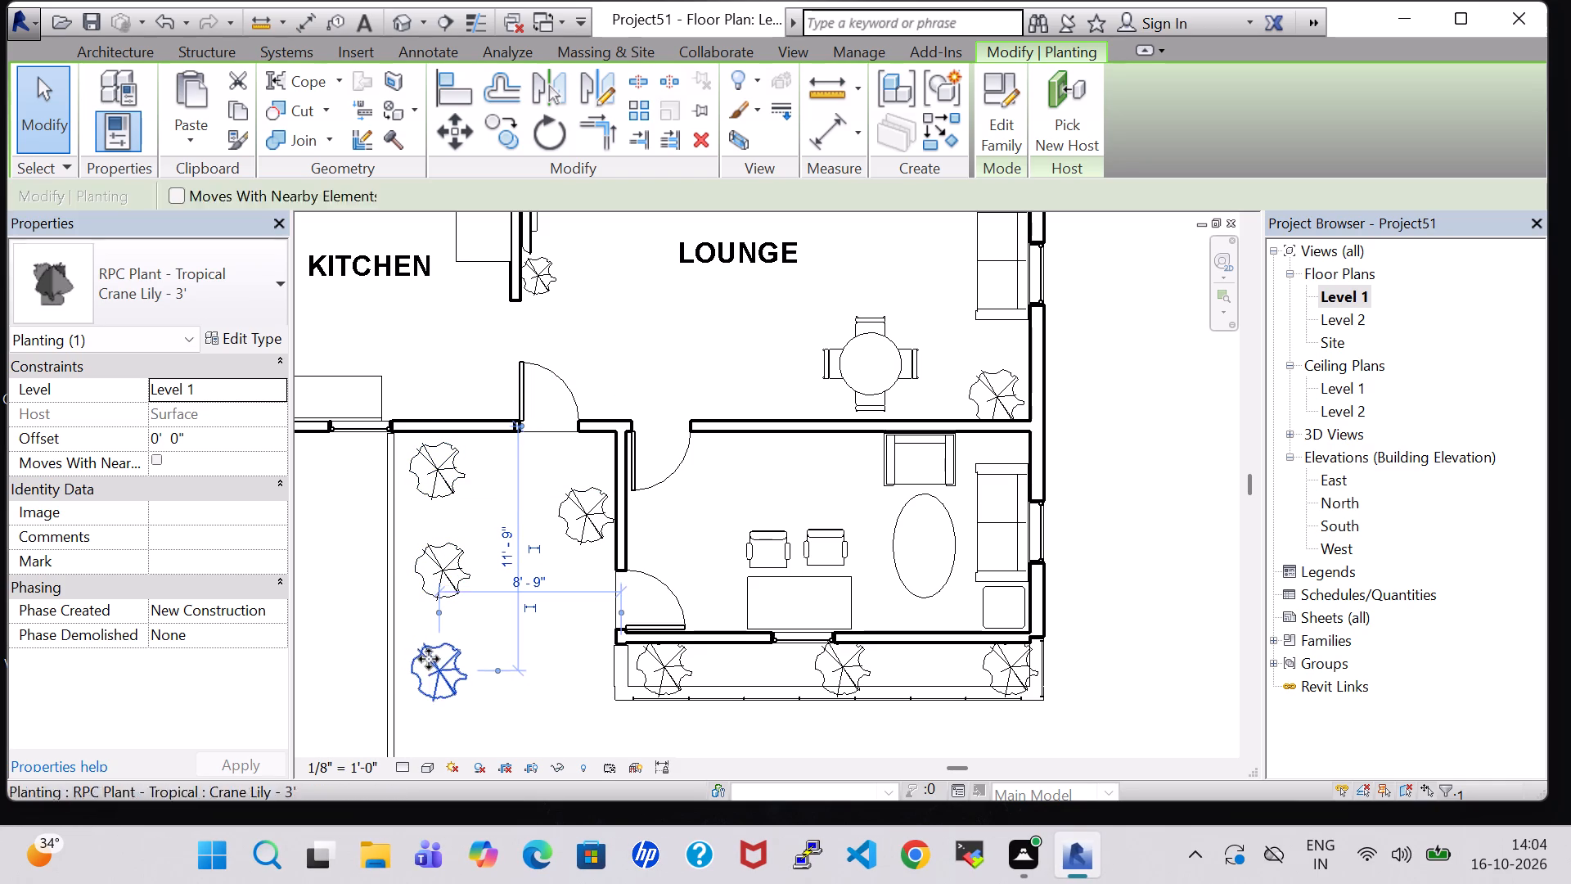
# Move the middle Crane Lily of the row south to about 7' 5" from the entrance wall.
pyautogui.click(435, 581)
pyautogui.press('Down')
pyautogui.press('Down')
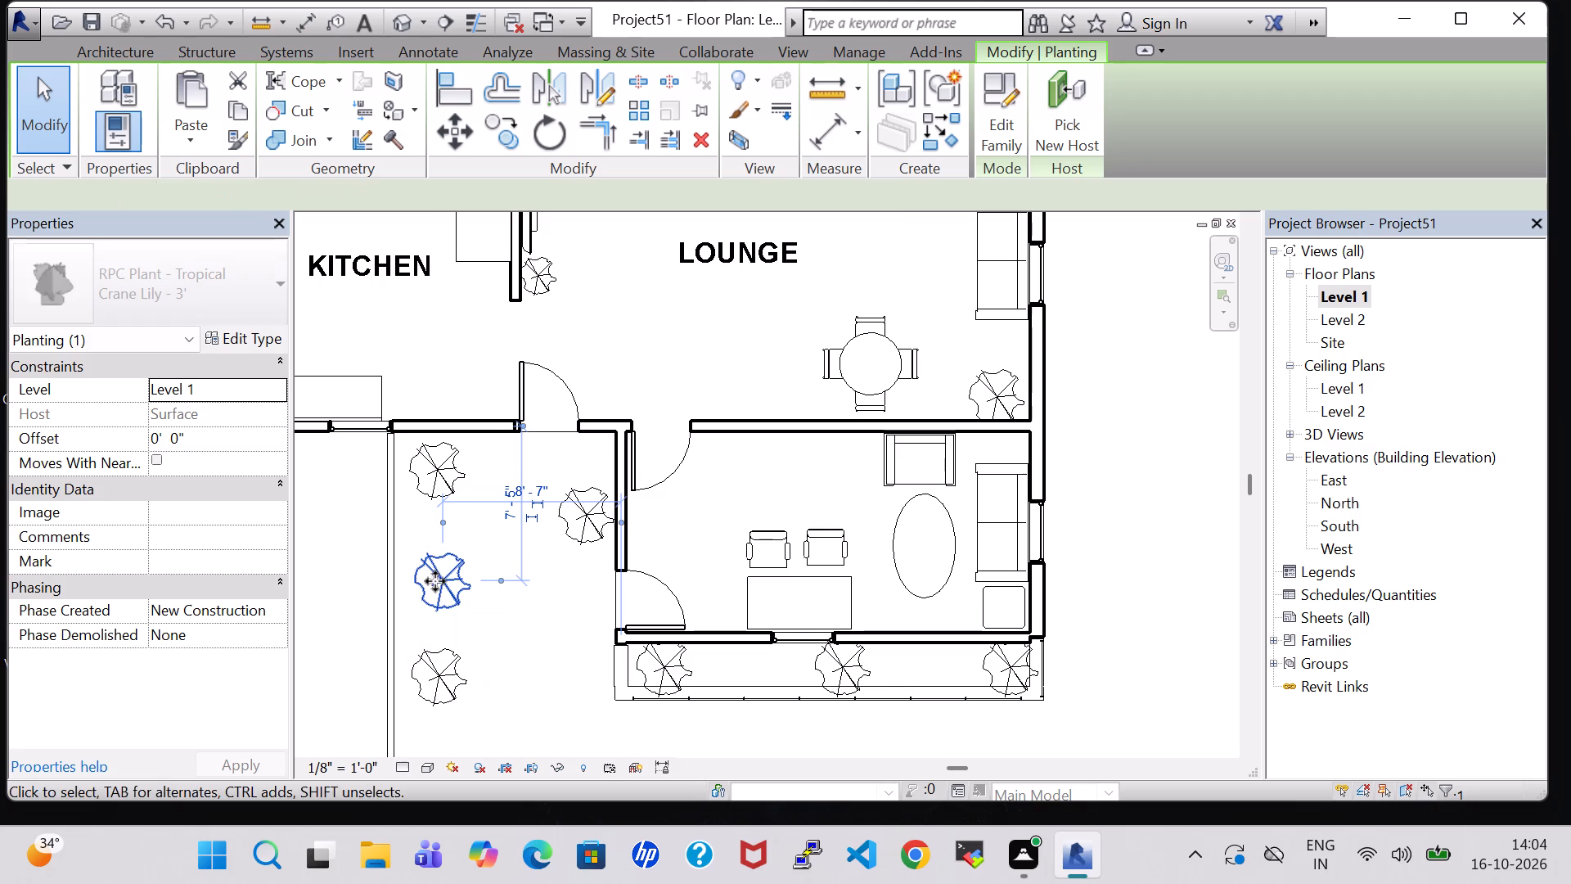
pyautogui.scroll(-4, 574, 655)
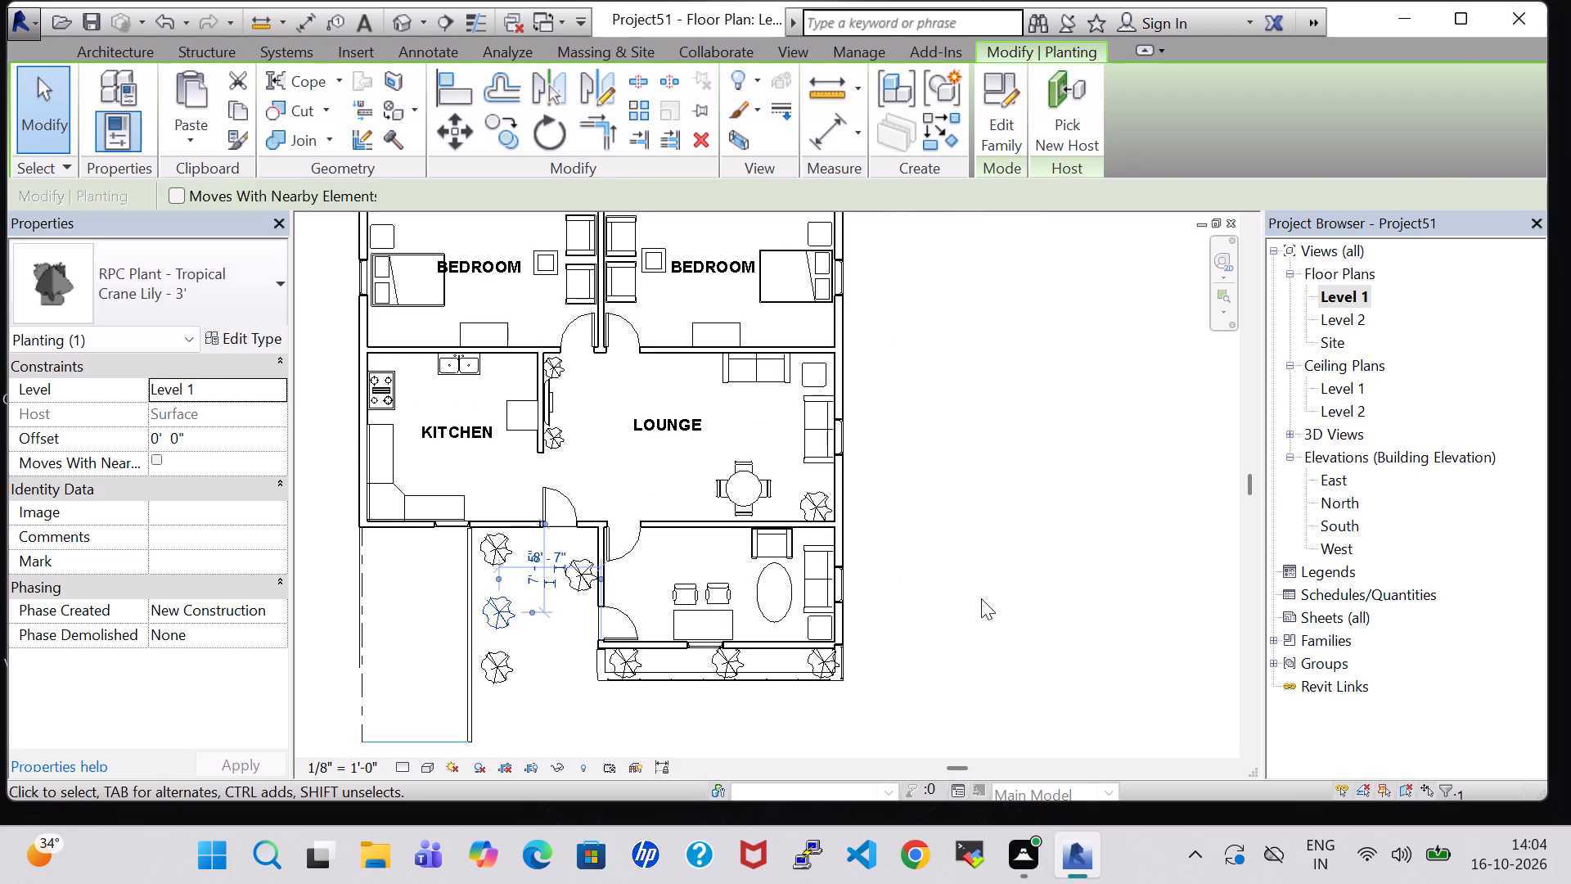
pyautogui.click(983, 598)
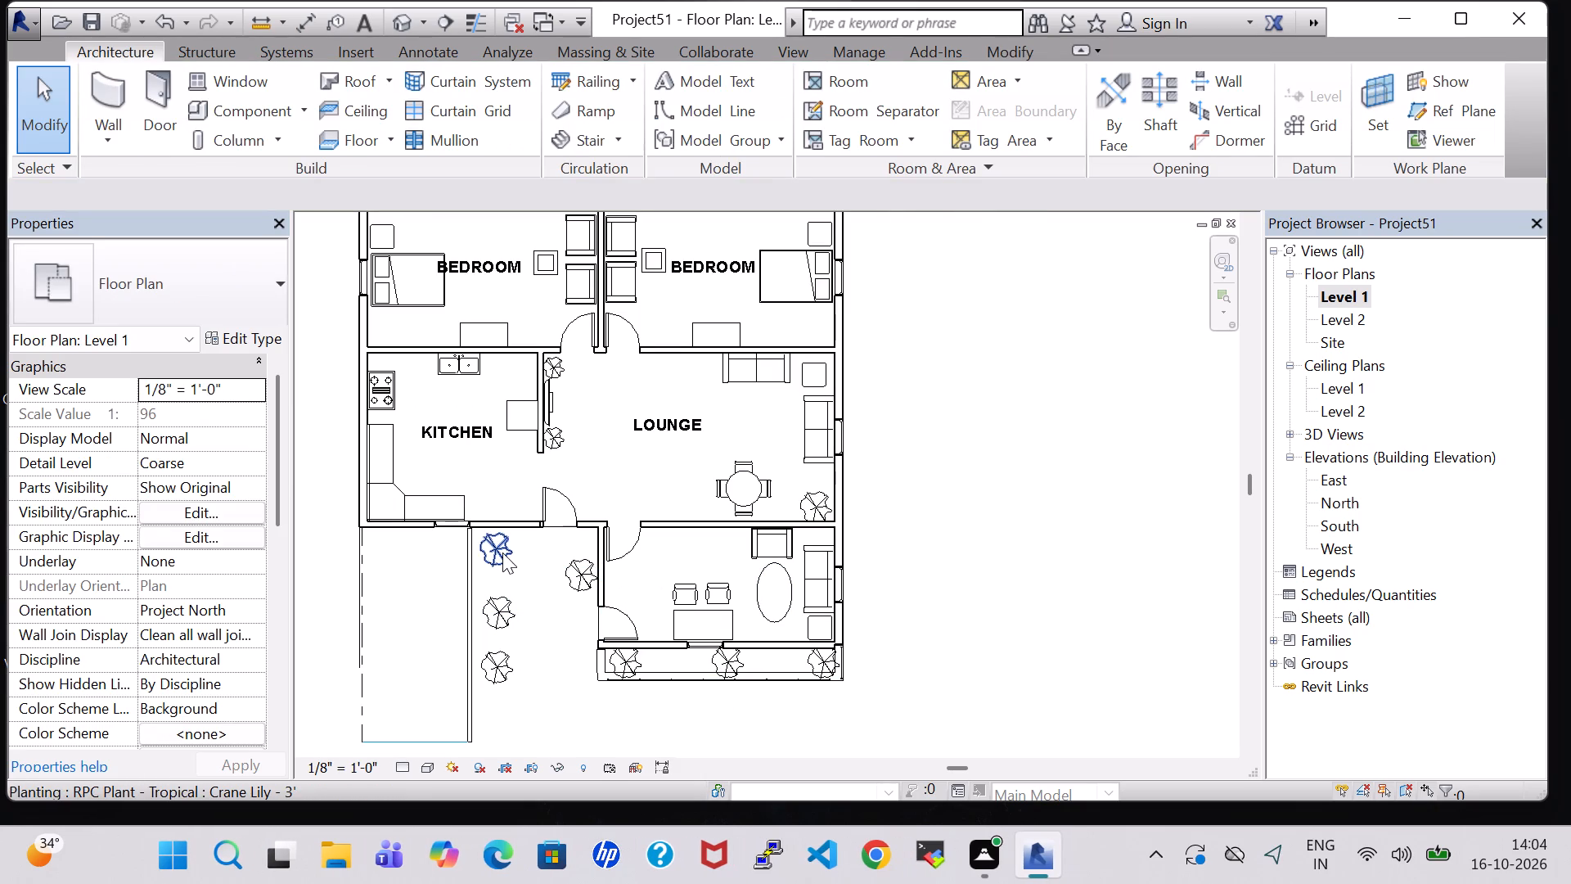
# Nudge the northernmost Crane Lily east to about 8' 0" from the front room's west wall.
pyautogui.click(502, 552)
pyautogui.press('Right')
pyautogui.press('Right')
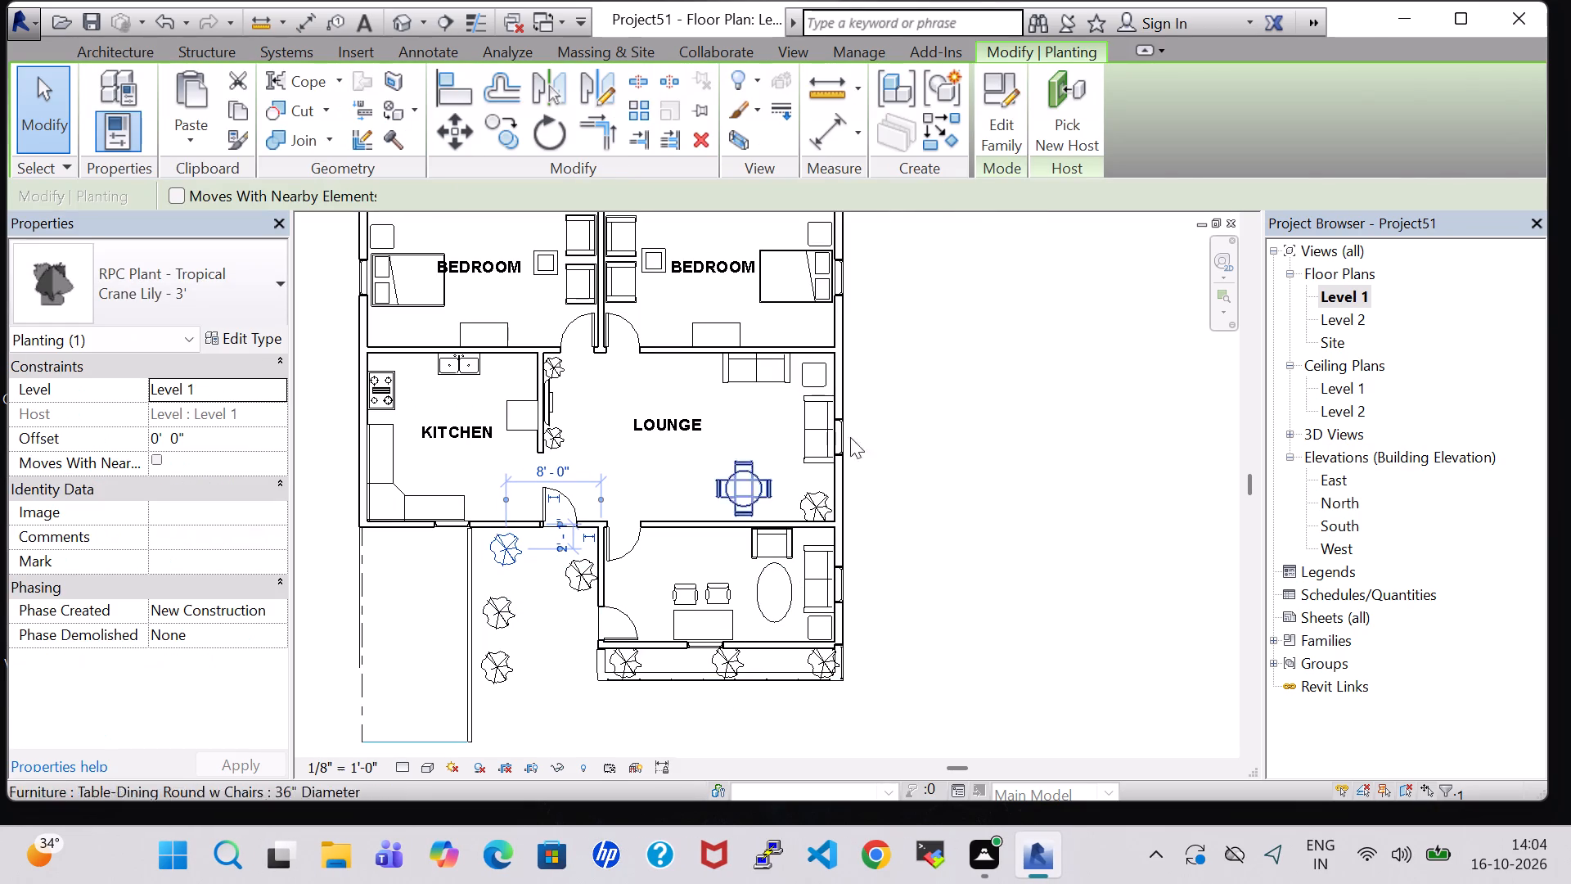
pyautogui.click(1011, 413)
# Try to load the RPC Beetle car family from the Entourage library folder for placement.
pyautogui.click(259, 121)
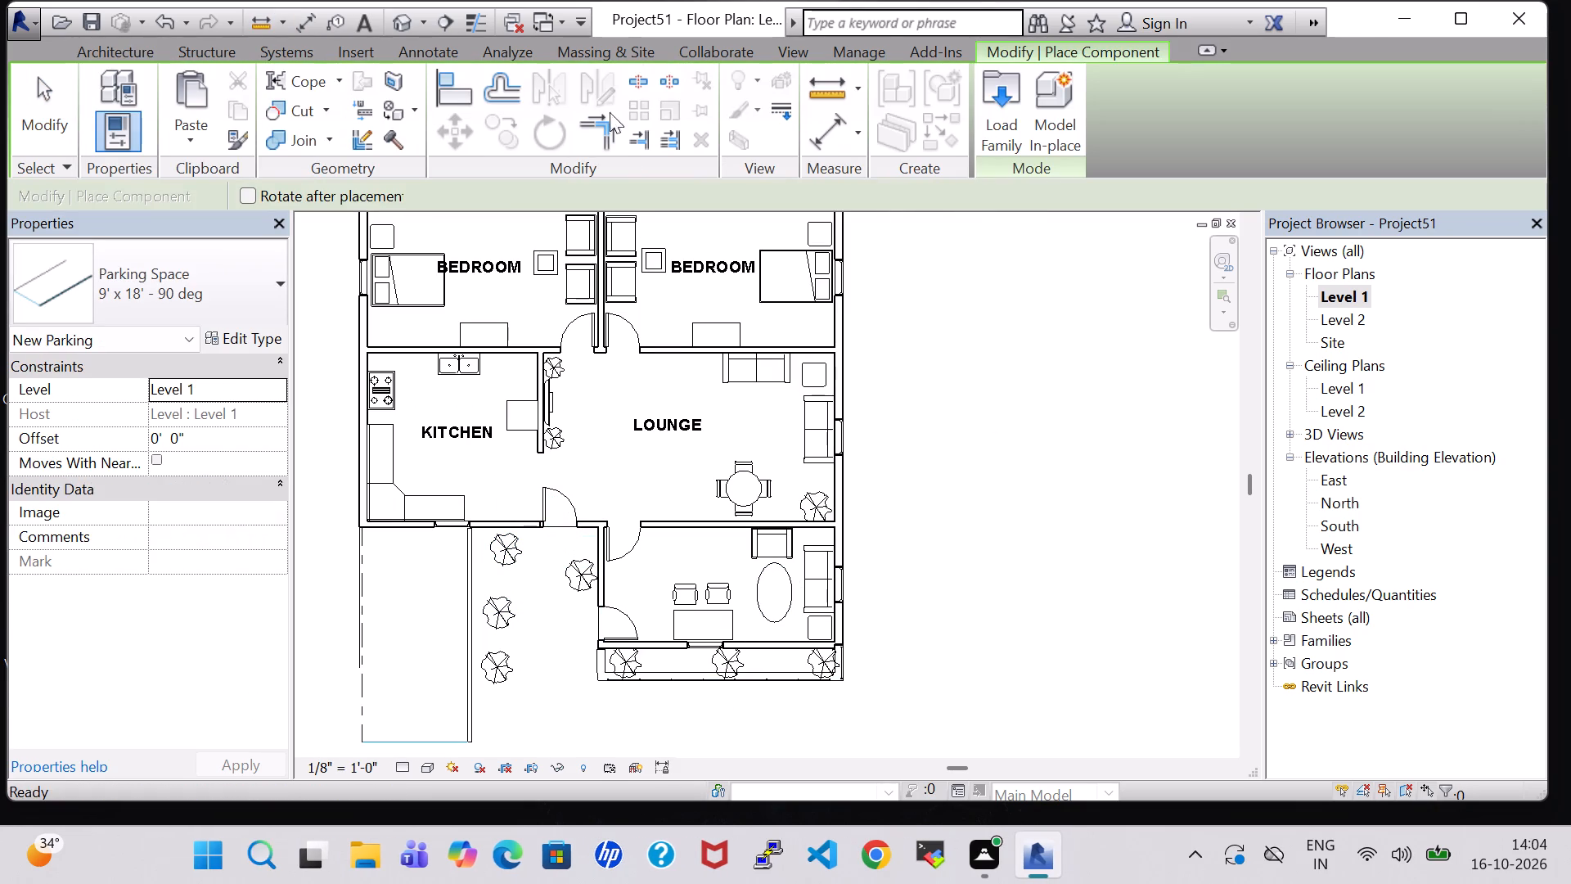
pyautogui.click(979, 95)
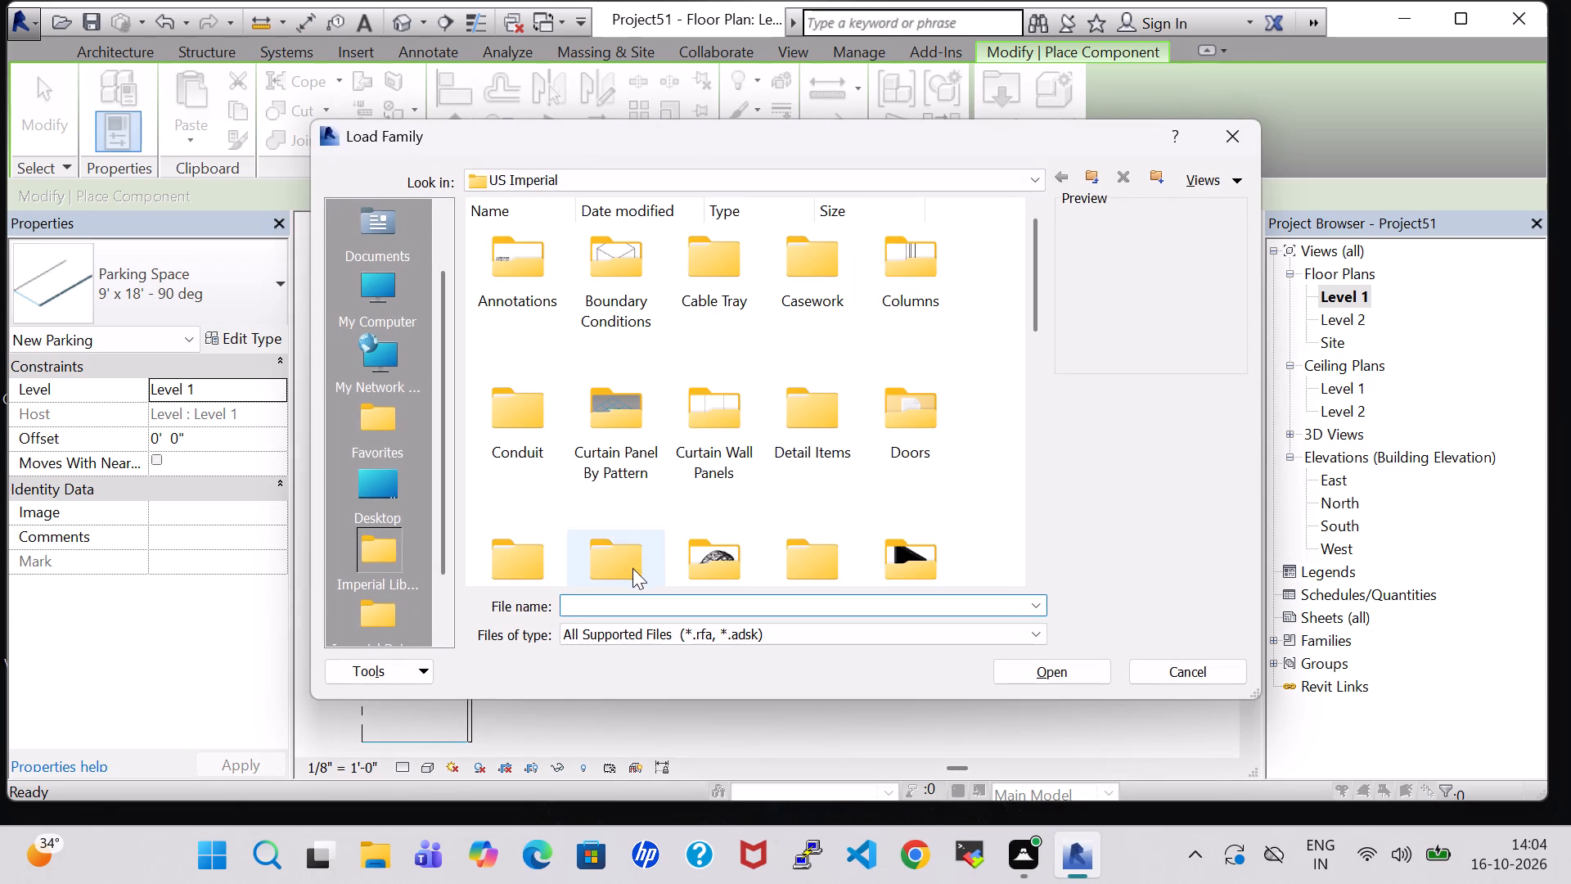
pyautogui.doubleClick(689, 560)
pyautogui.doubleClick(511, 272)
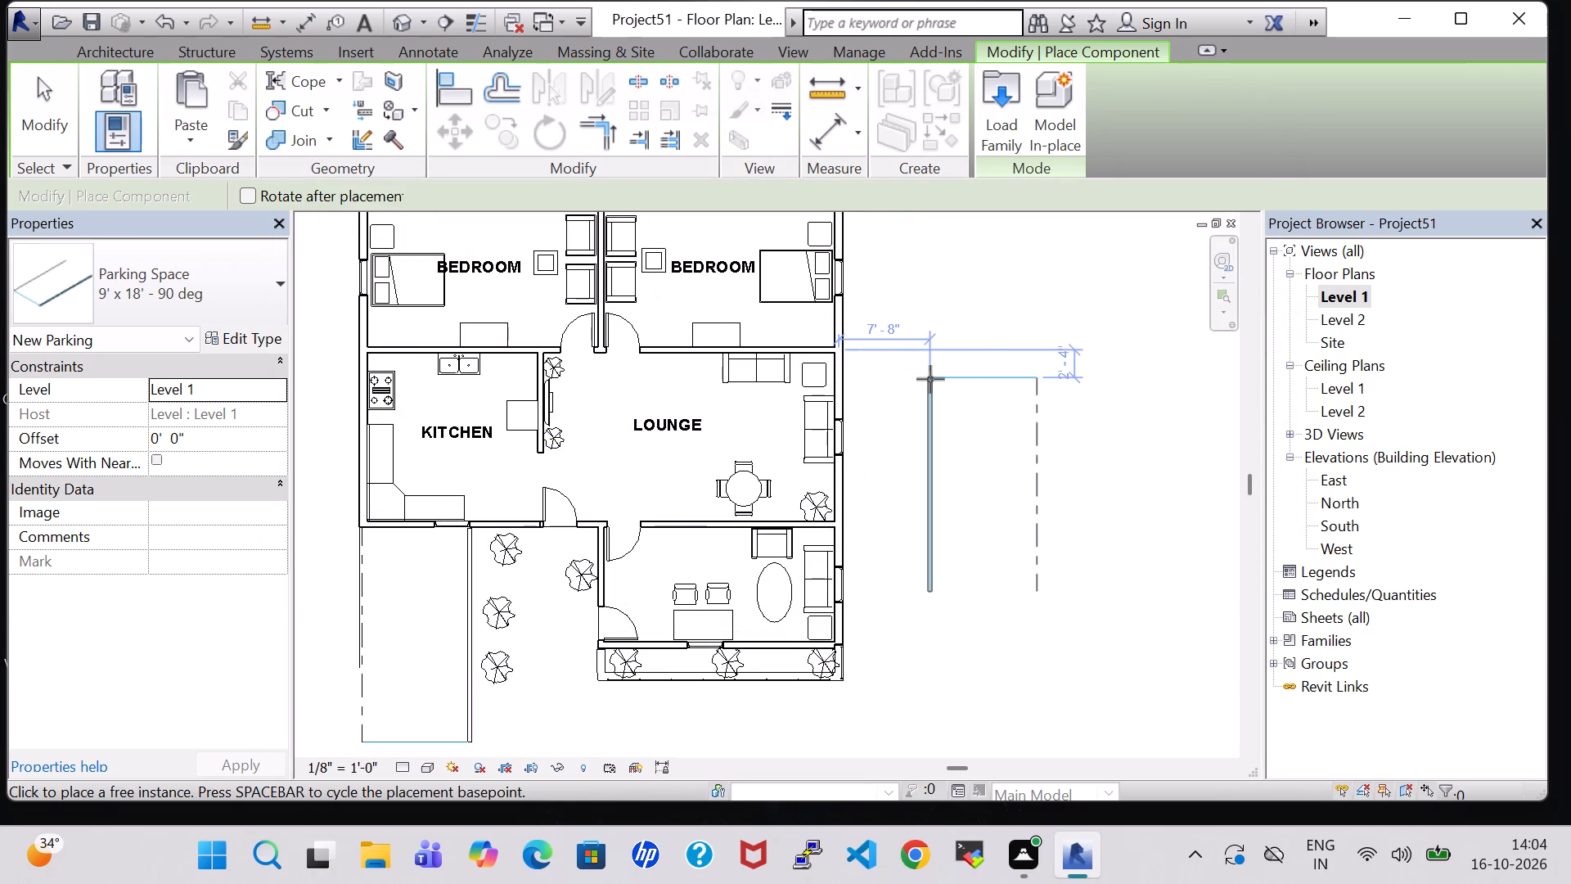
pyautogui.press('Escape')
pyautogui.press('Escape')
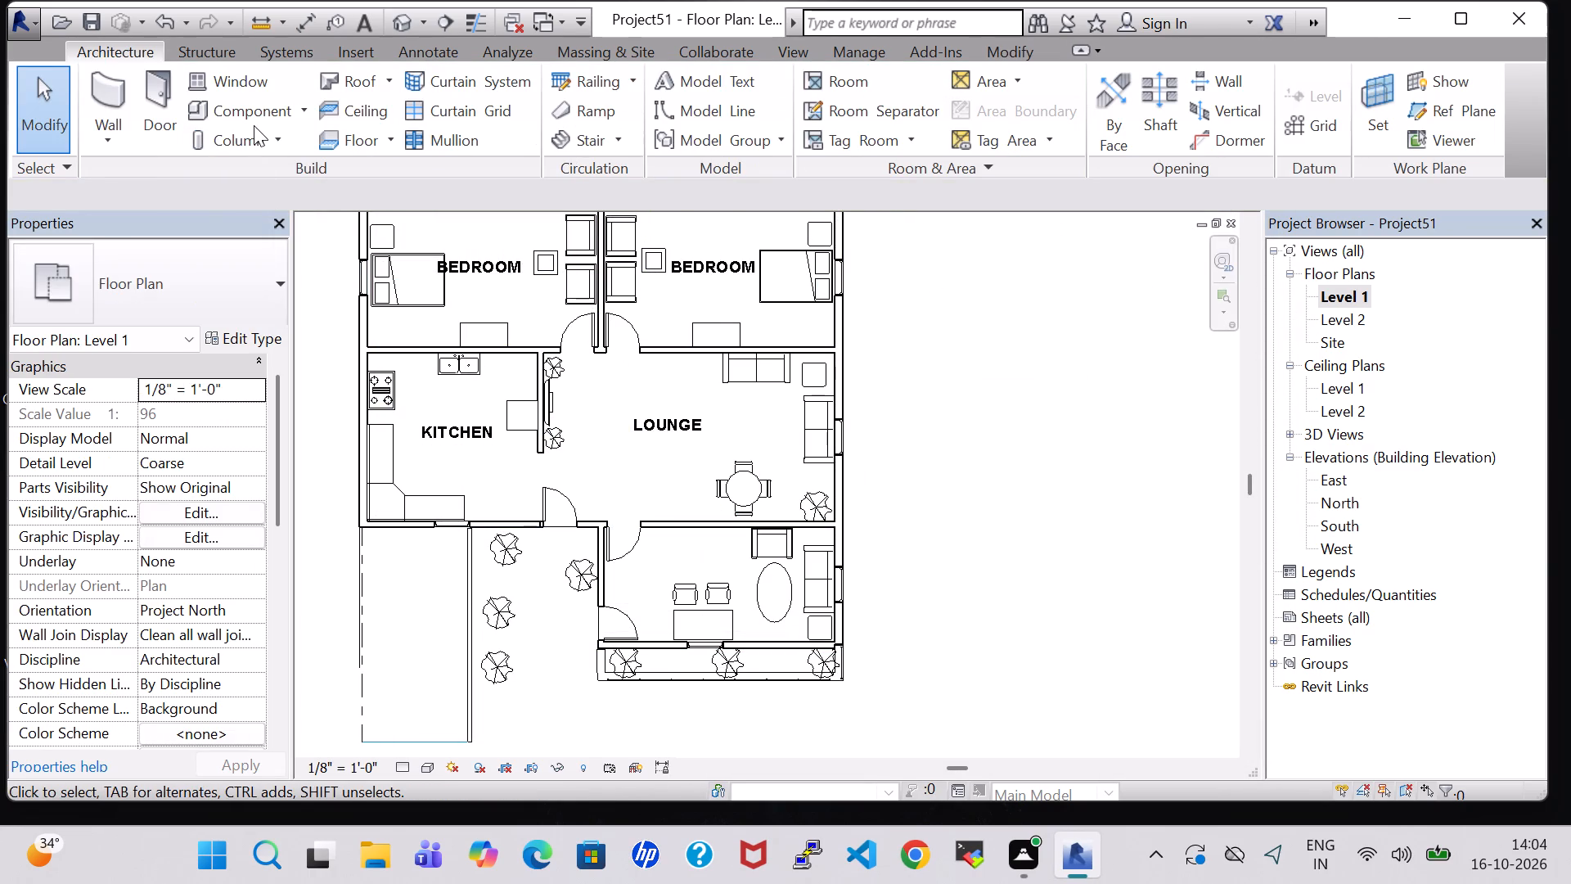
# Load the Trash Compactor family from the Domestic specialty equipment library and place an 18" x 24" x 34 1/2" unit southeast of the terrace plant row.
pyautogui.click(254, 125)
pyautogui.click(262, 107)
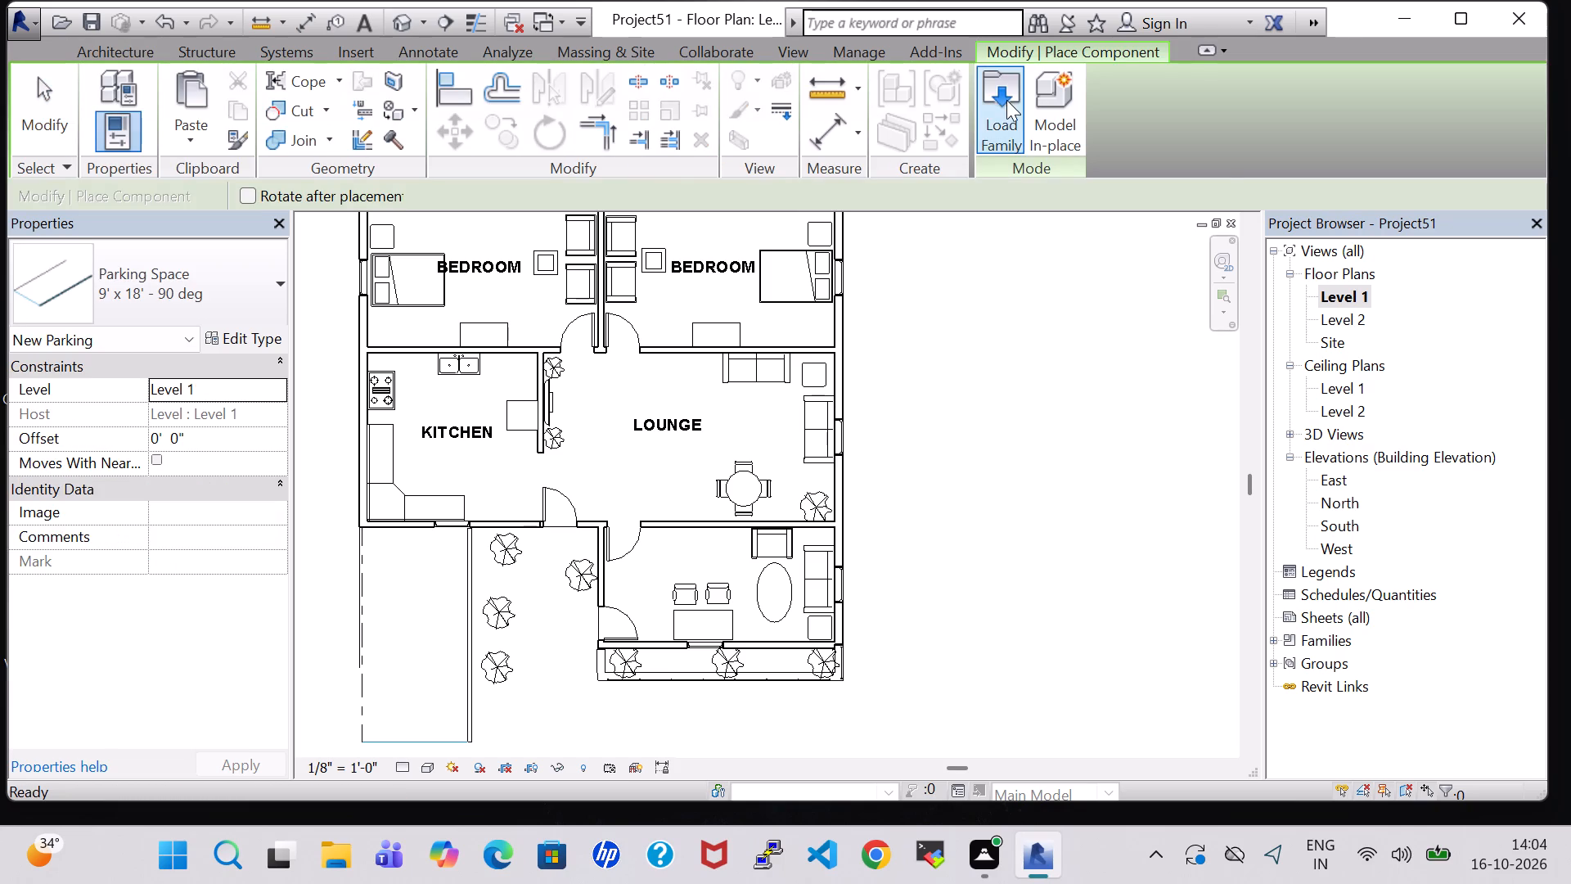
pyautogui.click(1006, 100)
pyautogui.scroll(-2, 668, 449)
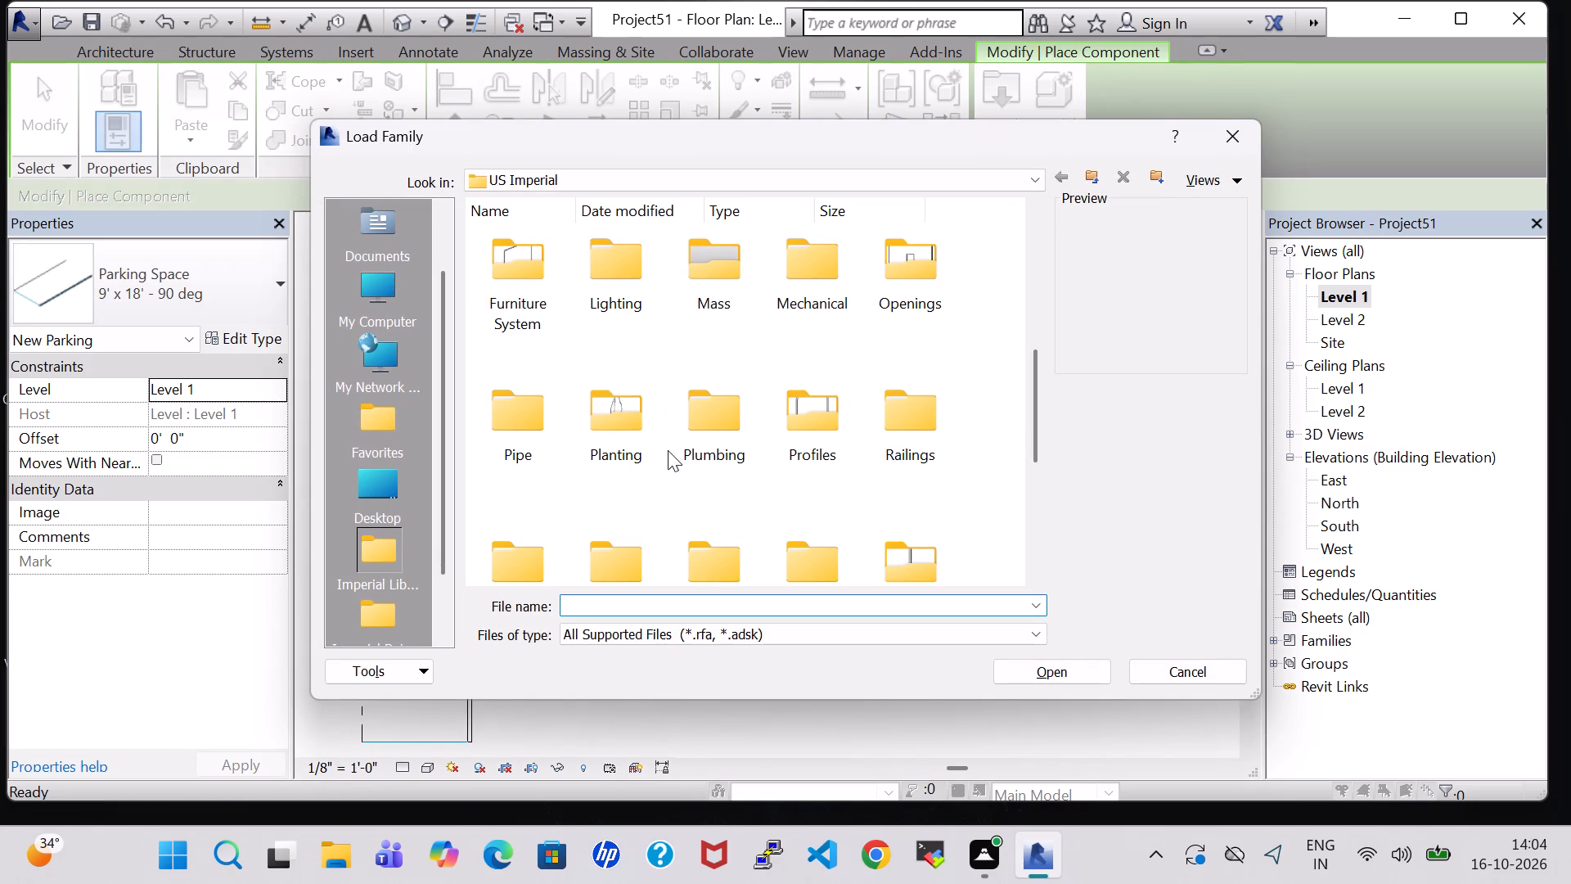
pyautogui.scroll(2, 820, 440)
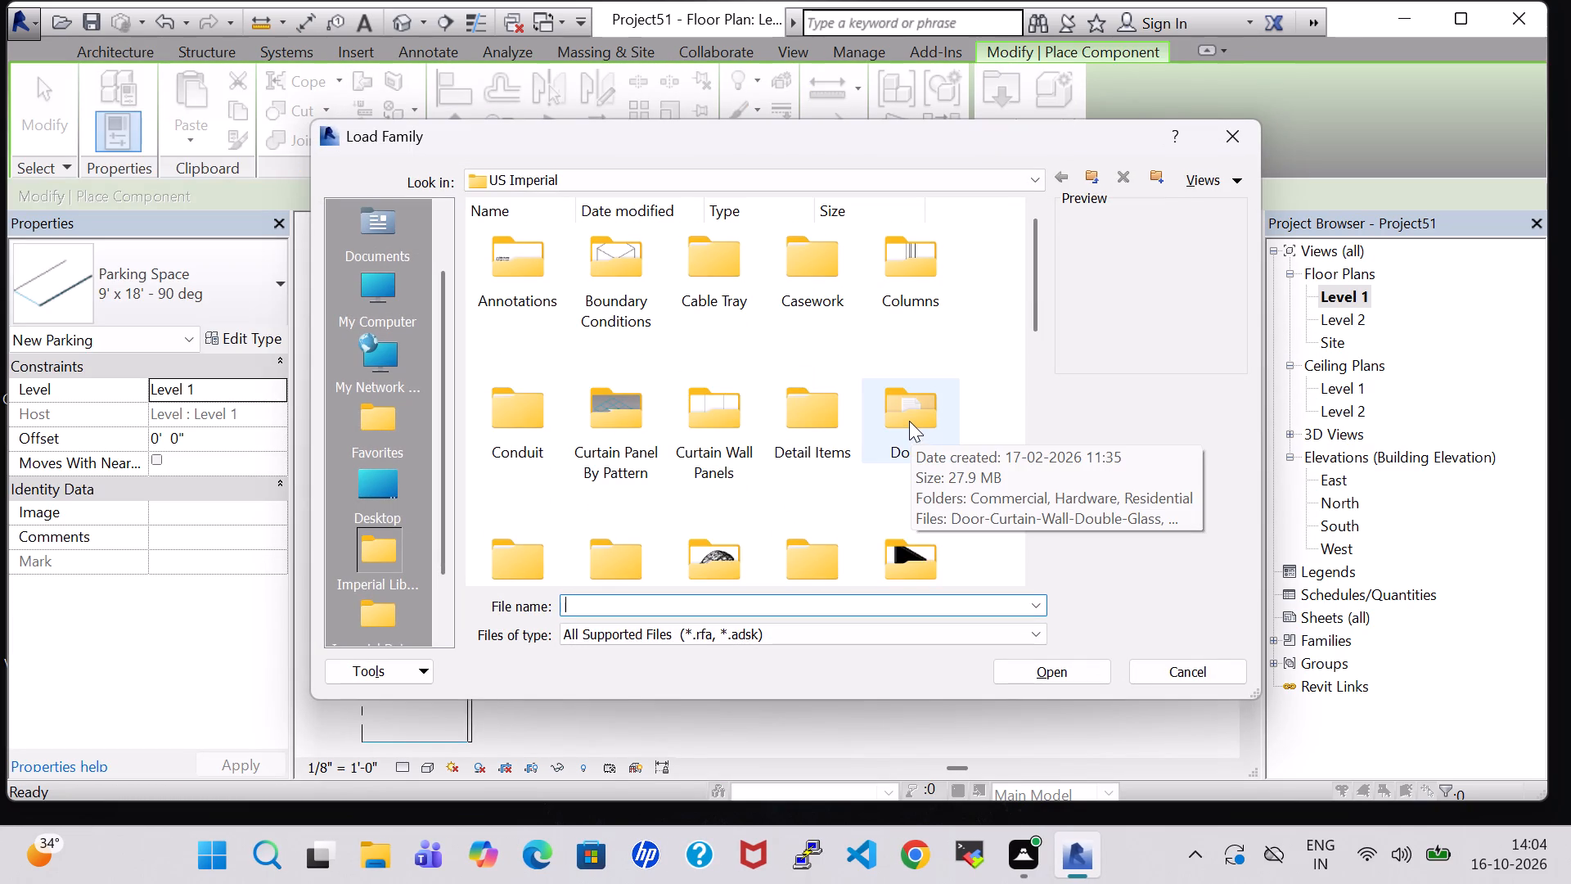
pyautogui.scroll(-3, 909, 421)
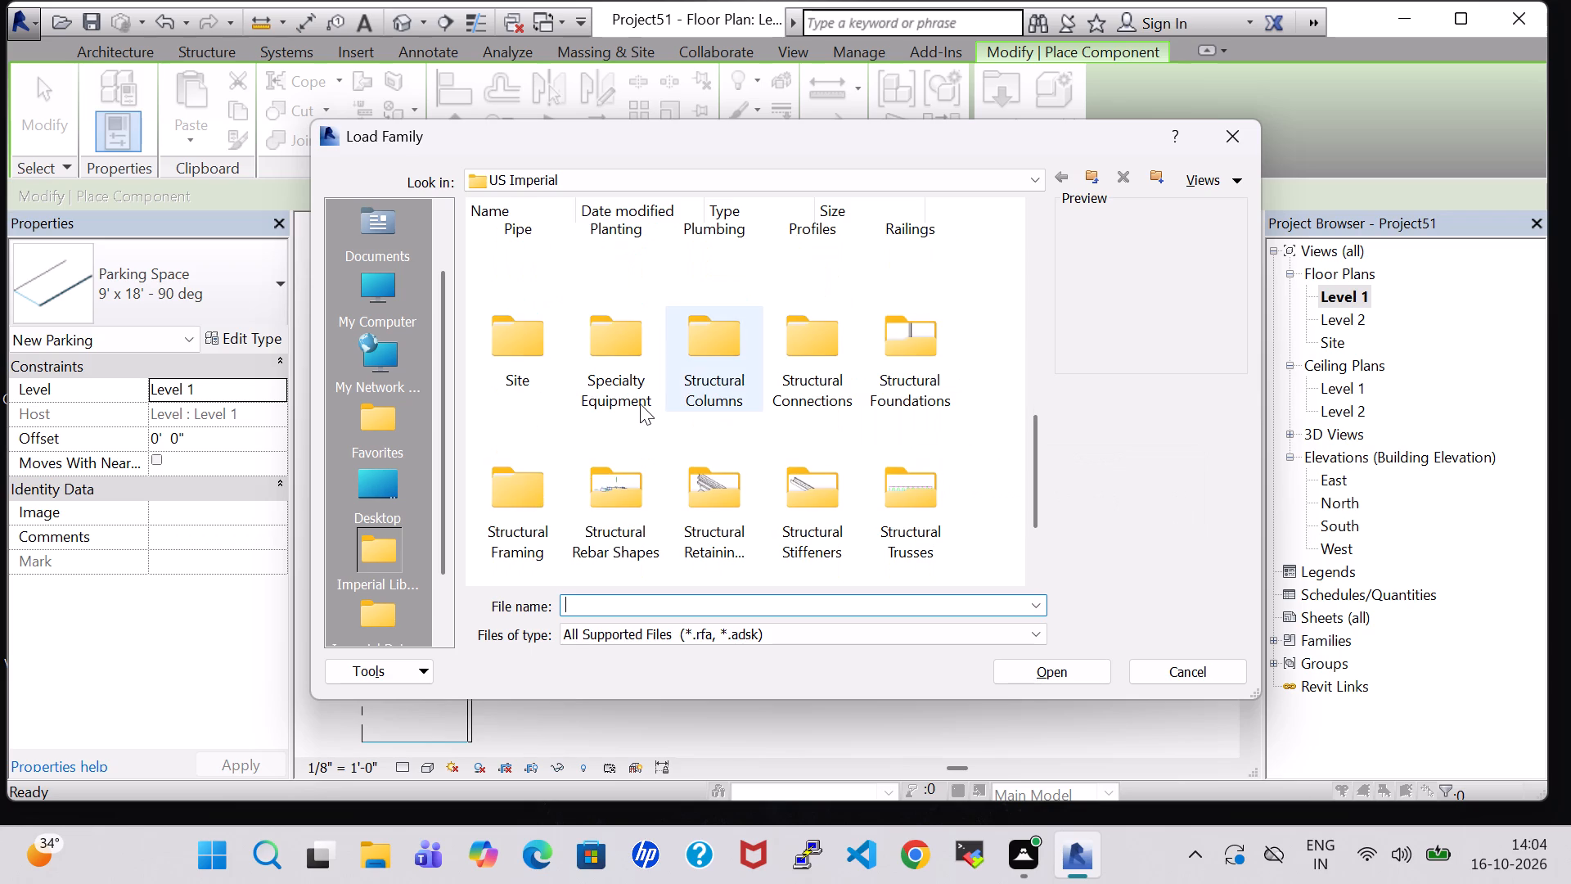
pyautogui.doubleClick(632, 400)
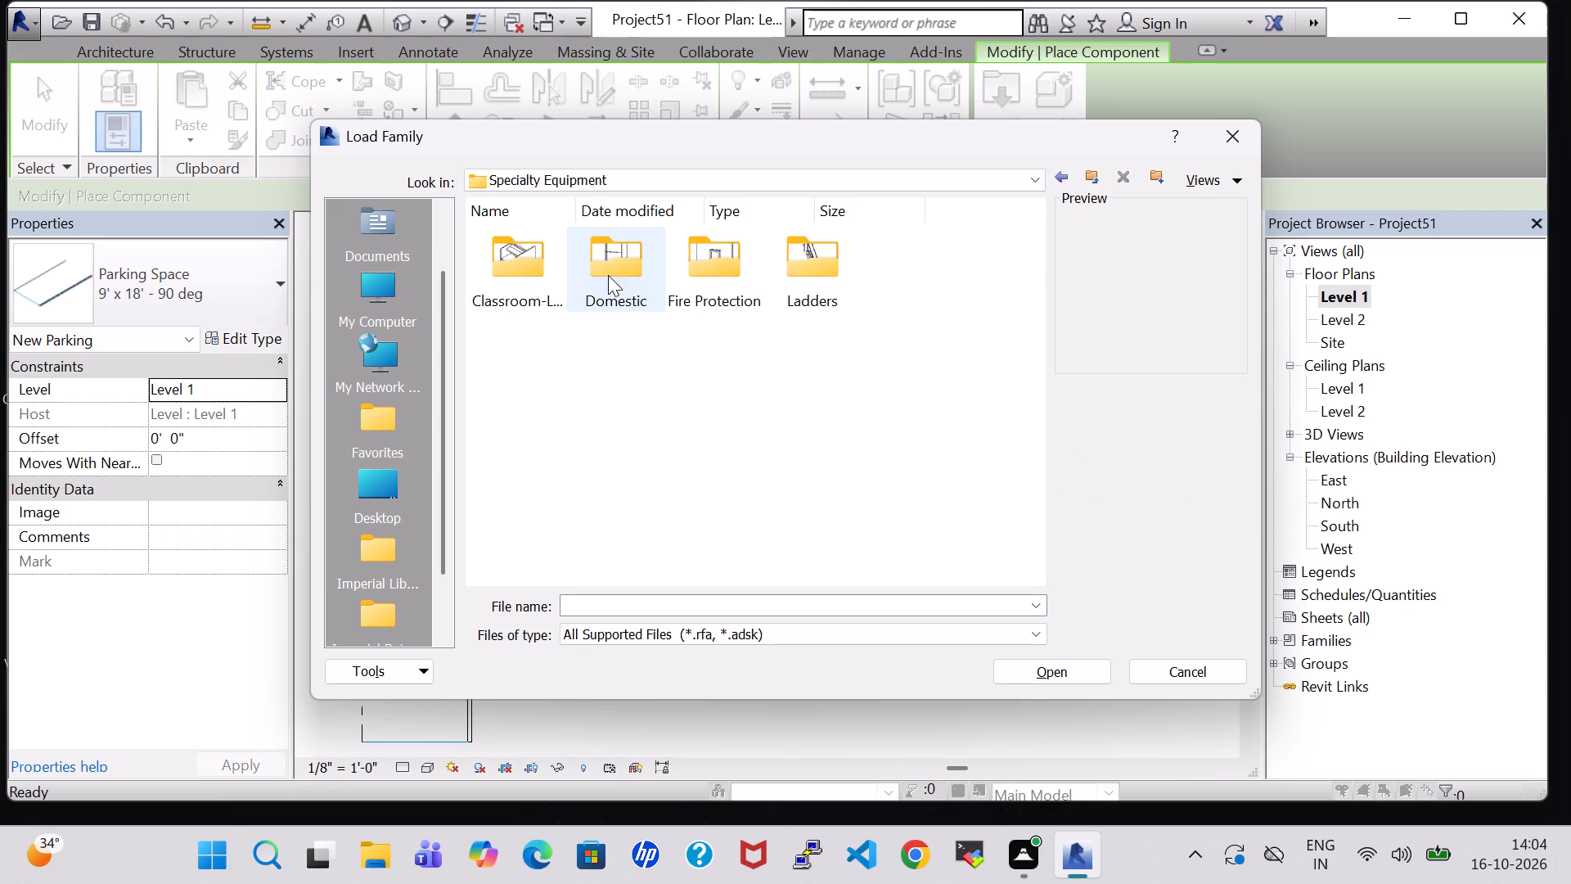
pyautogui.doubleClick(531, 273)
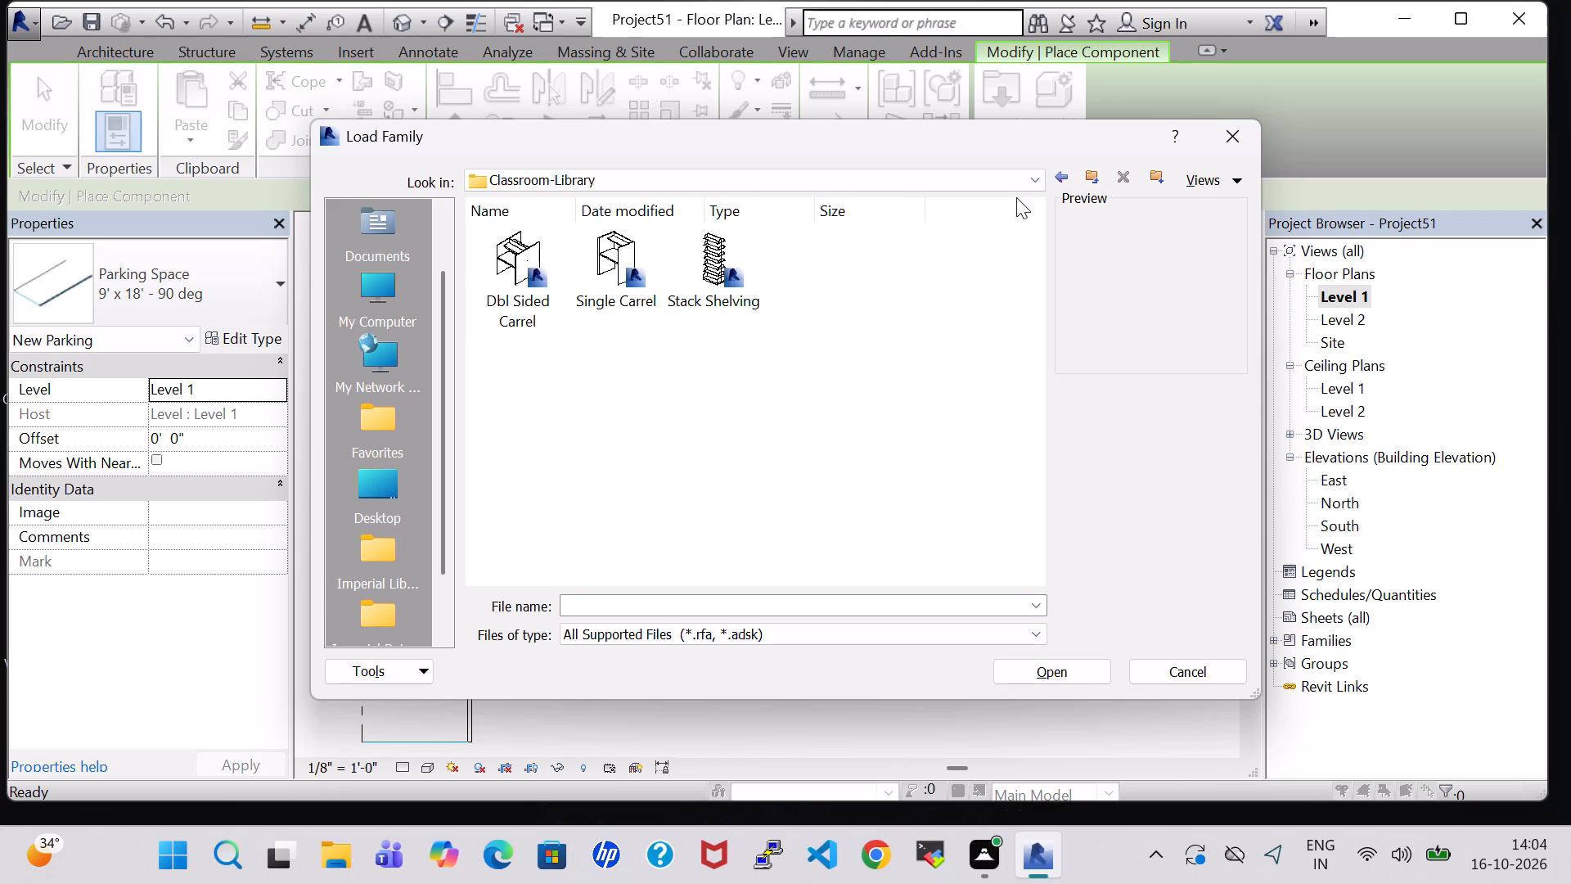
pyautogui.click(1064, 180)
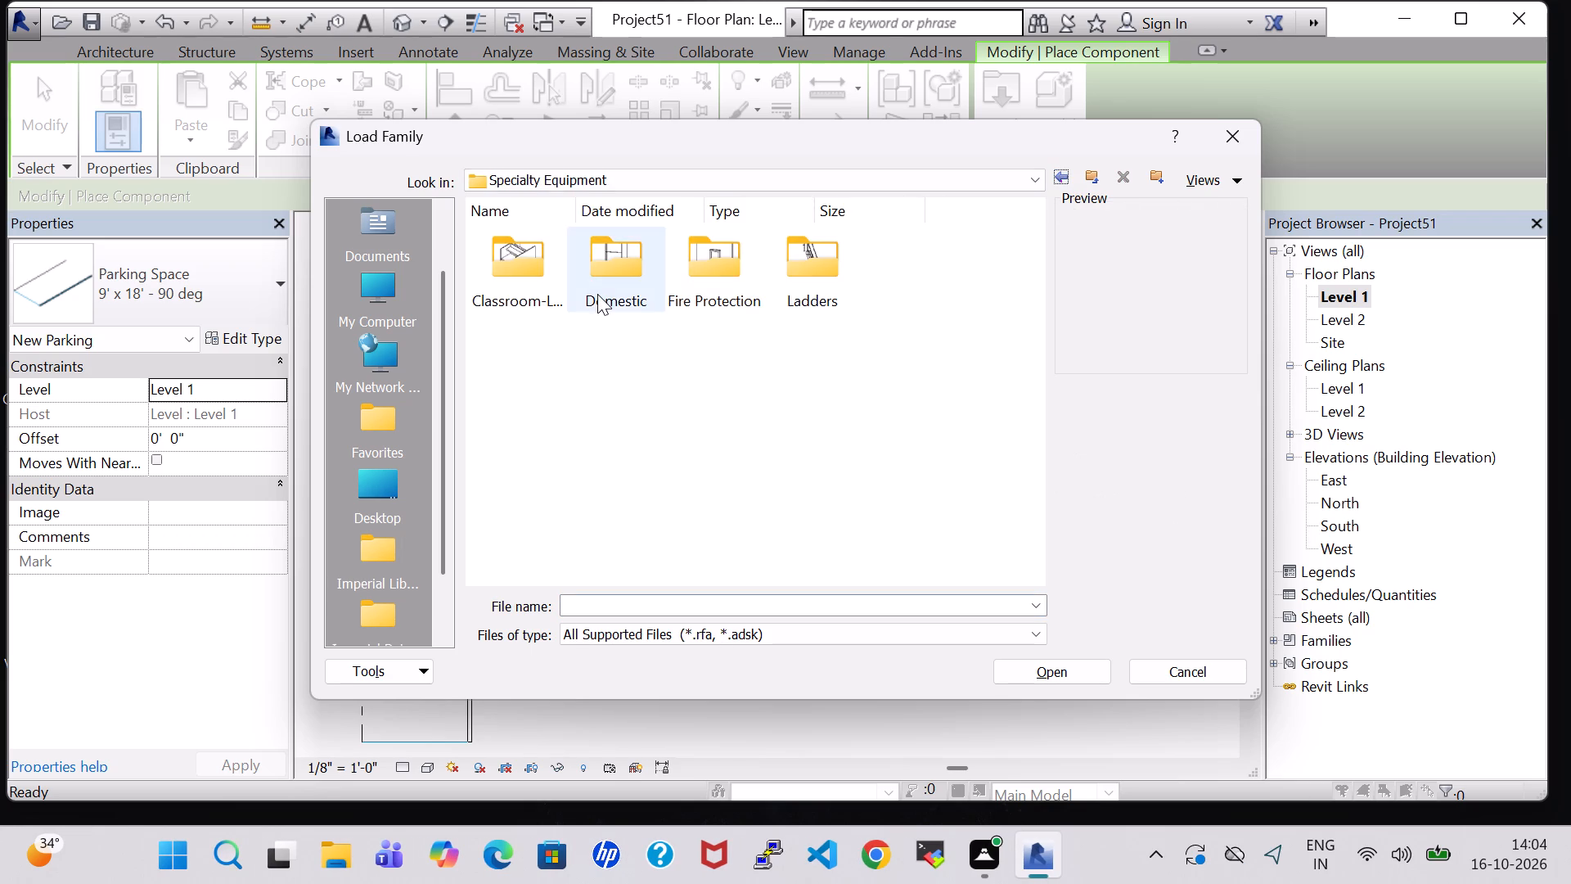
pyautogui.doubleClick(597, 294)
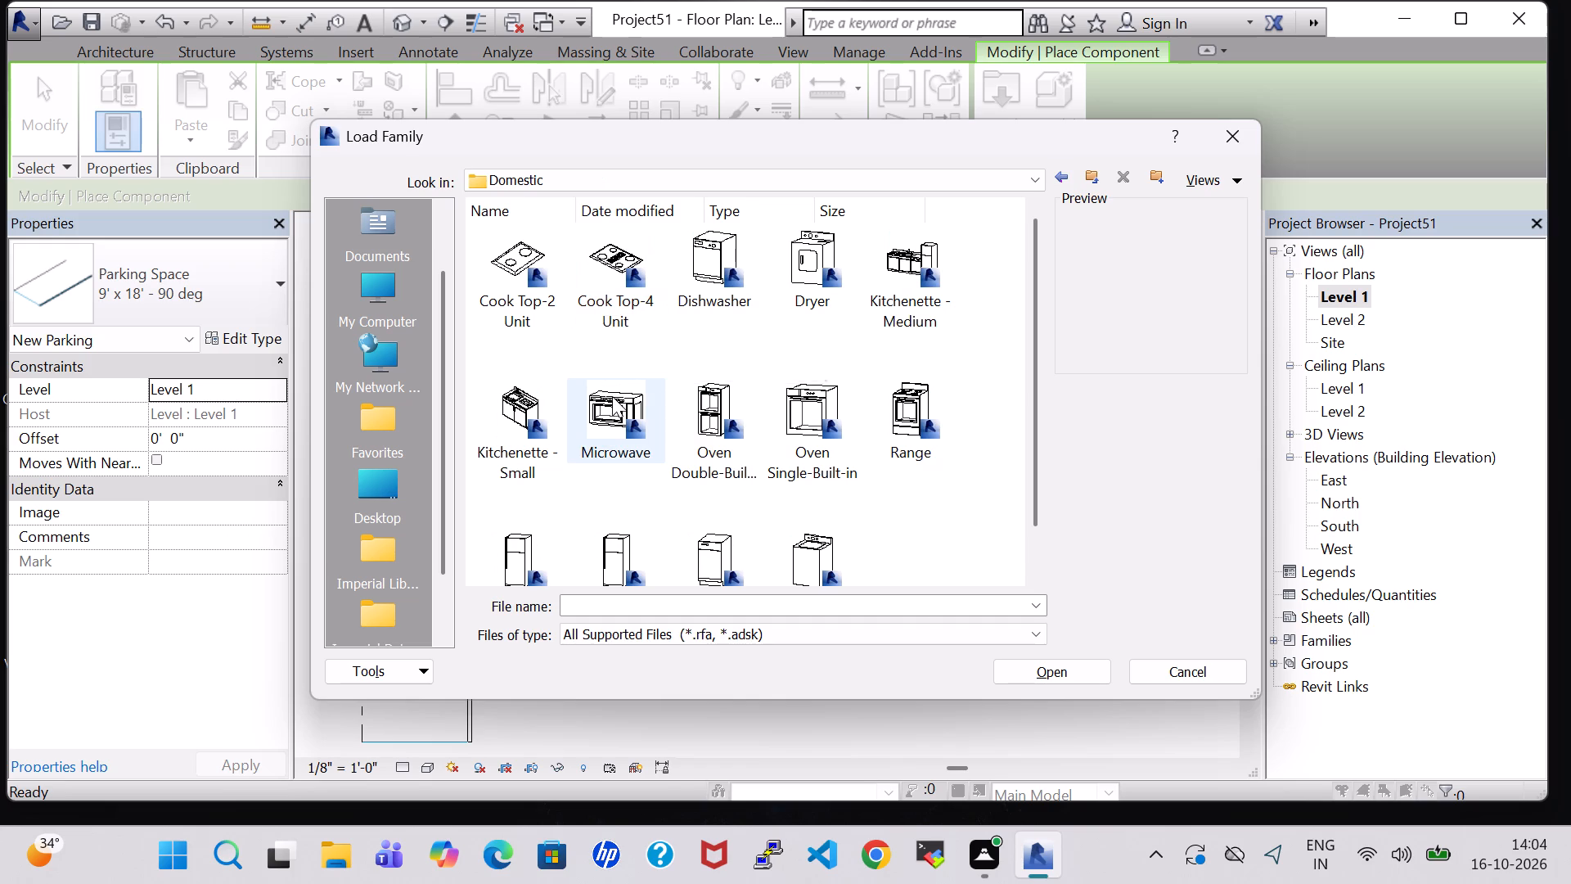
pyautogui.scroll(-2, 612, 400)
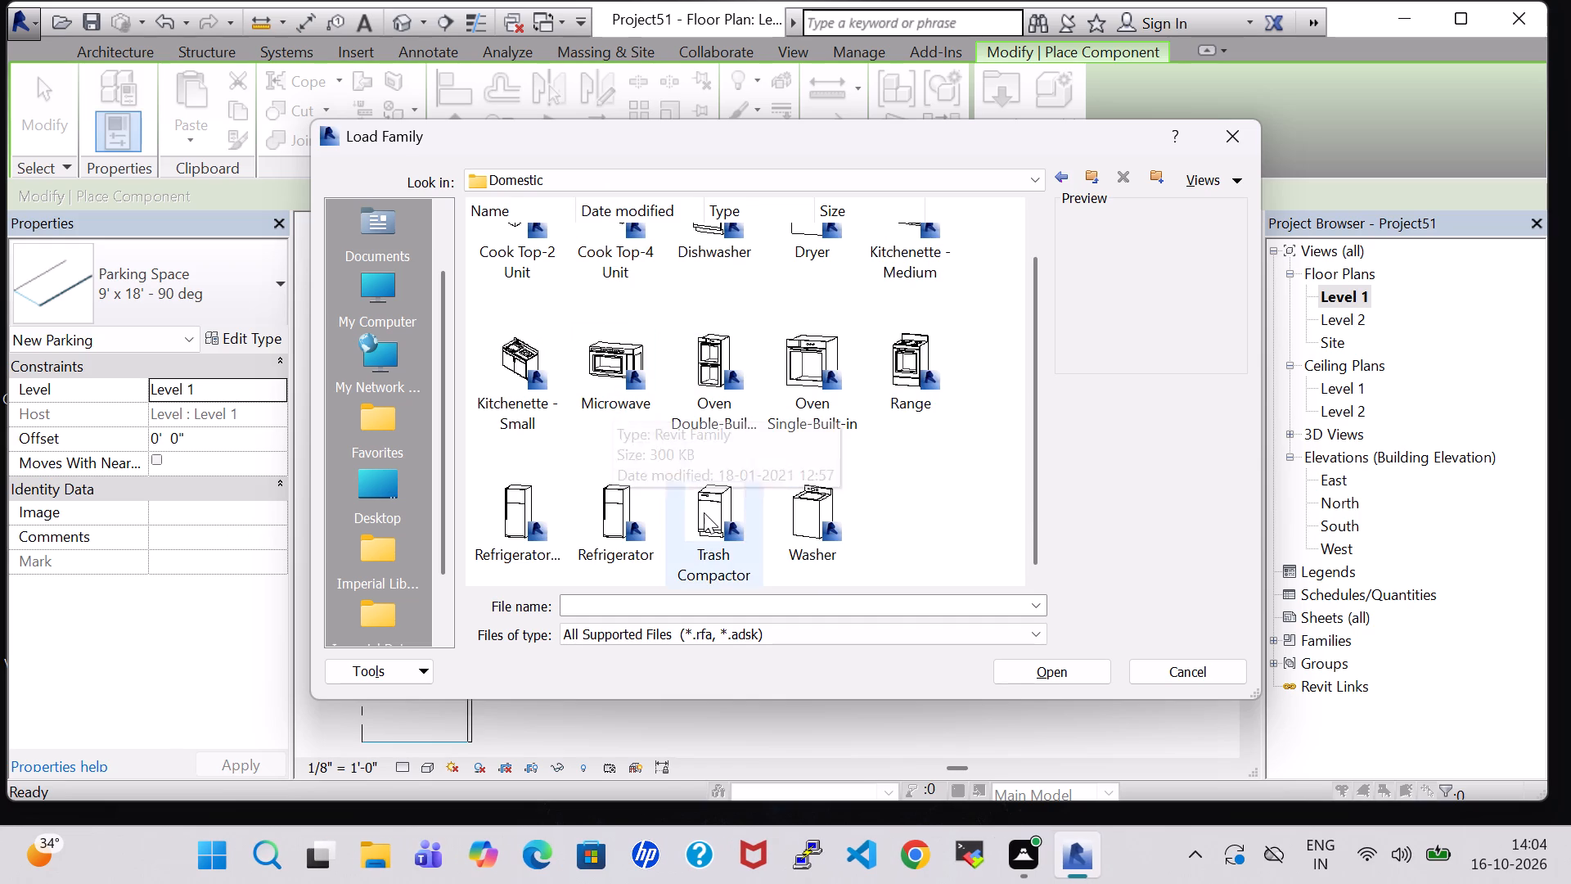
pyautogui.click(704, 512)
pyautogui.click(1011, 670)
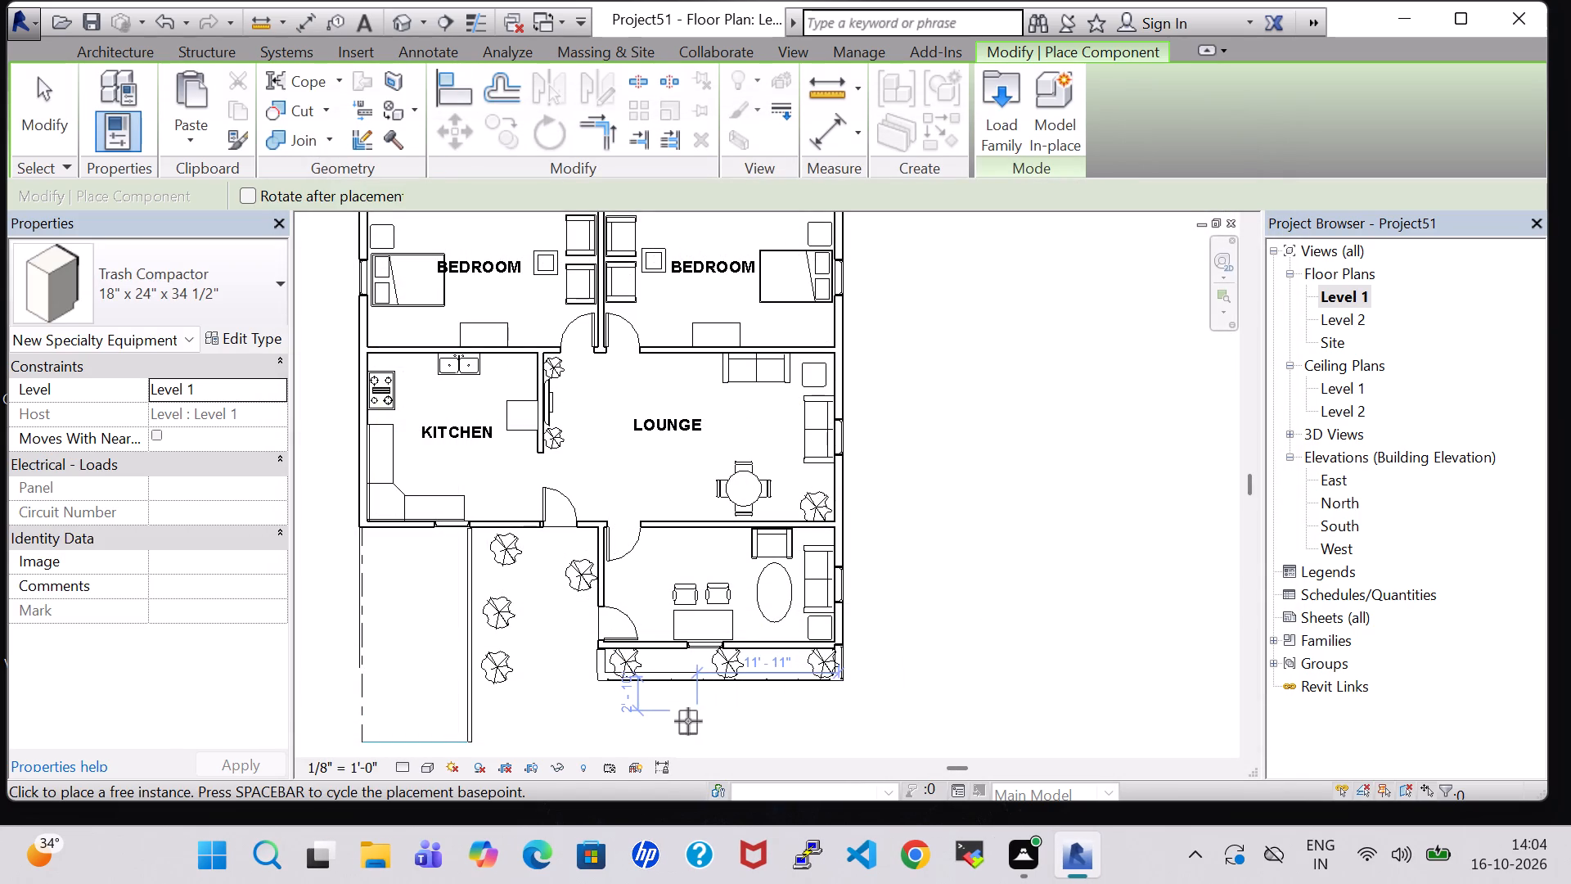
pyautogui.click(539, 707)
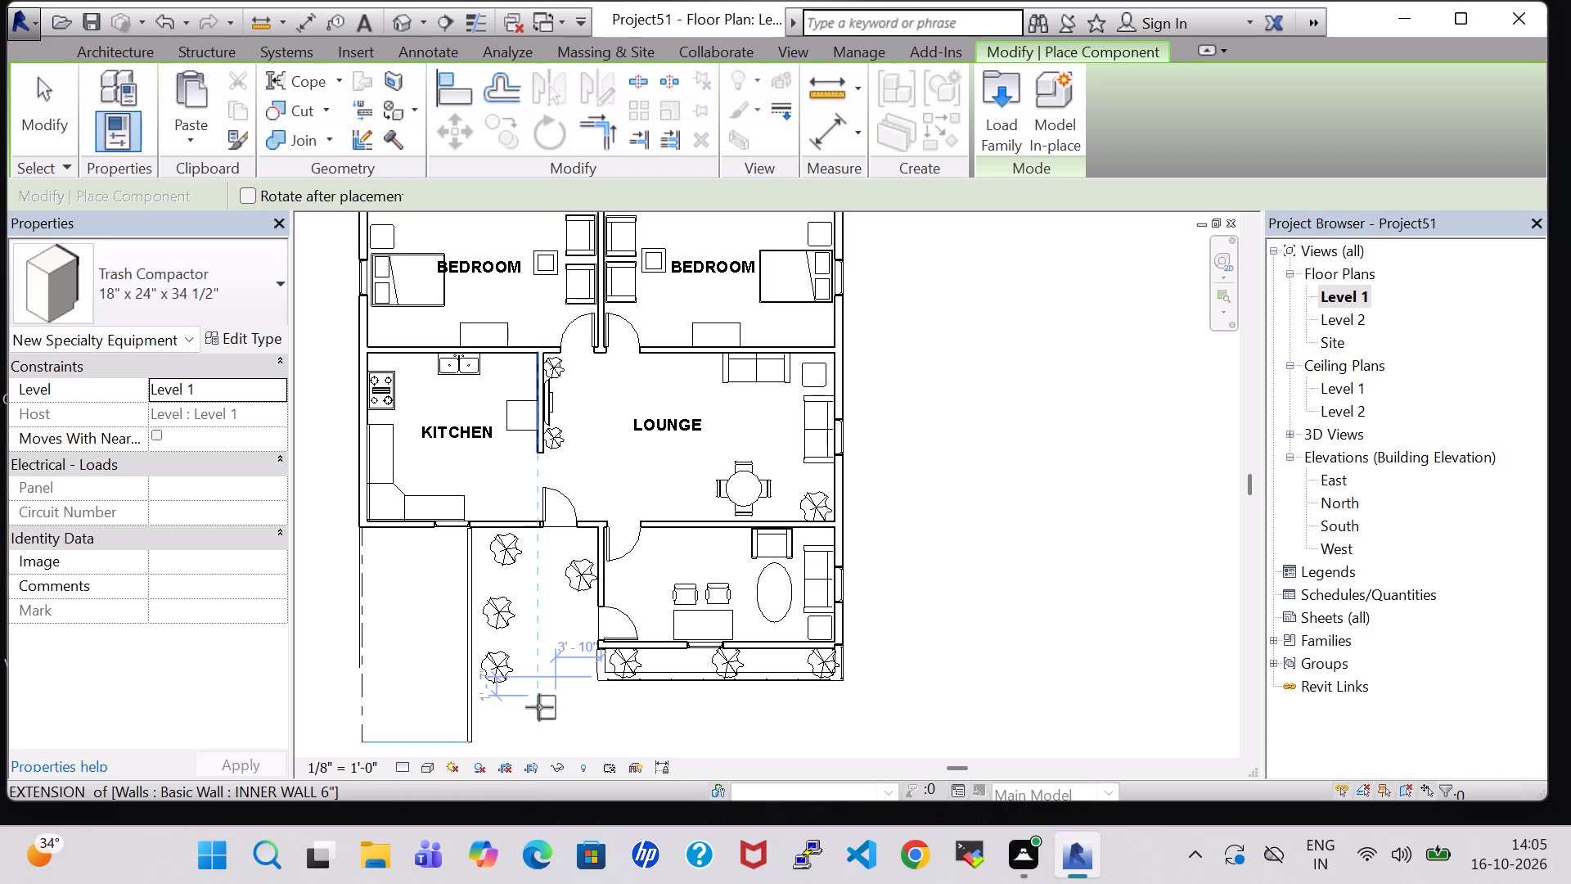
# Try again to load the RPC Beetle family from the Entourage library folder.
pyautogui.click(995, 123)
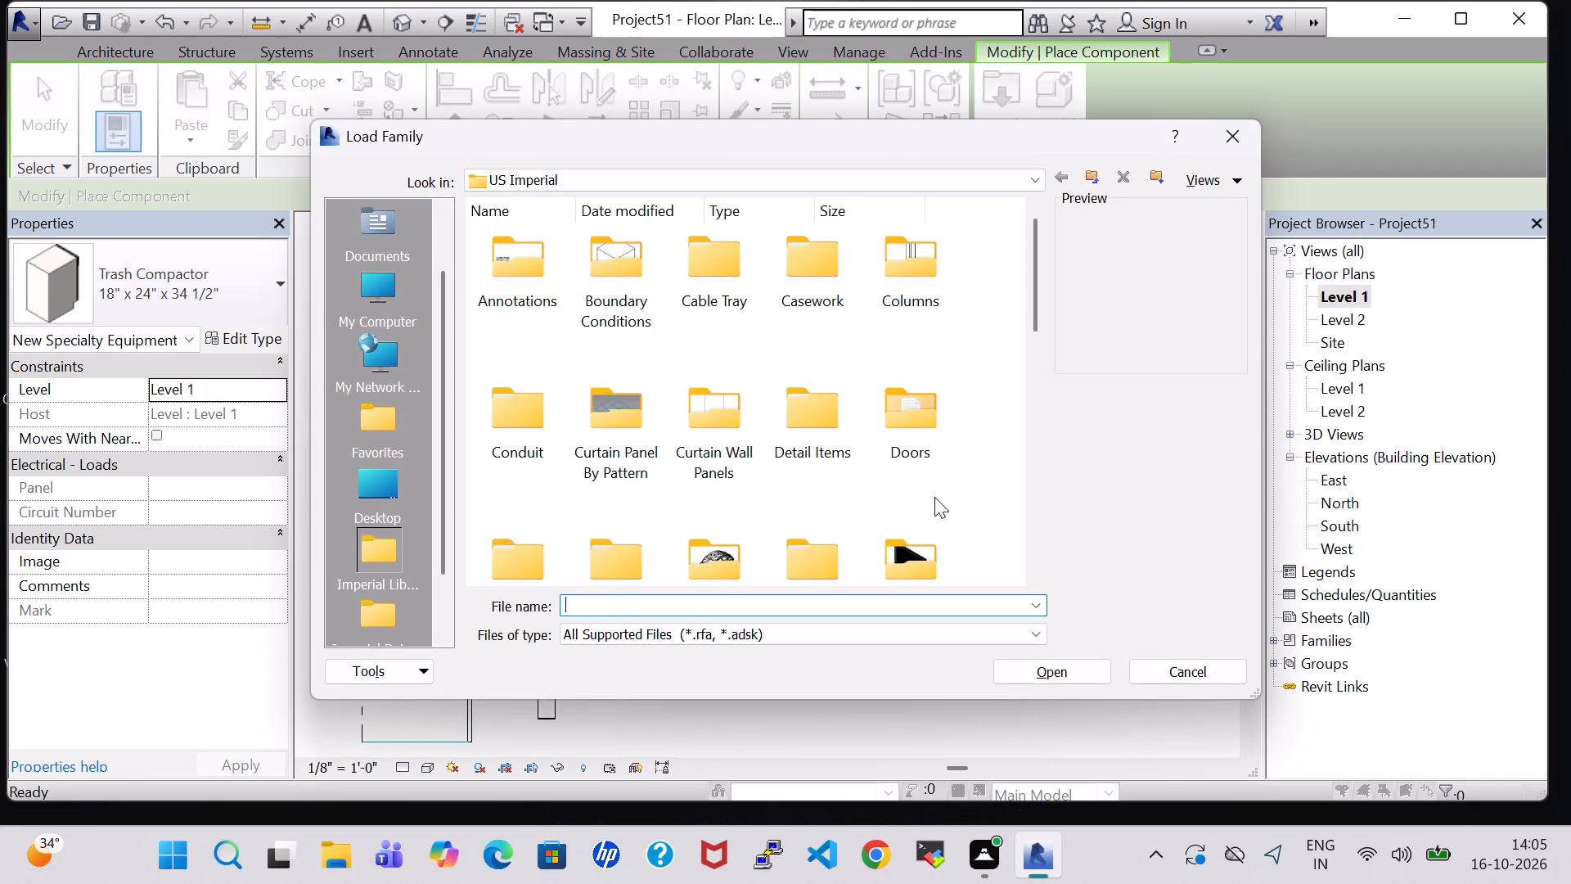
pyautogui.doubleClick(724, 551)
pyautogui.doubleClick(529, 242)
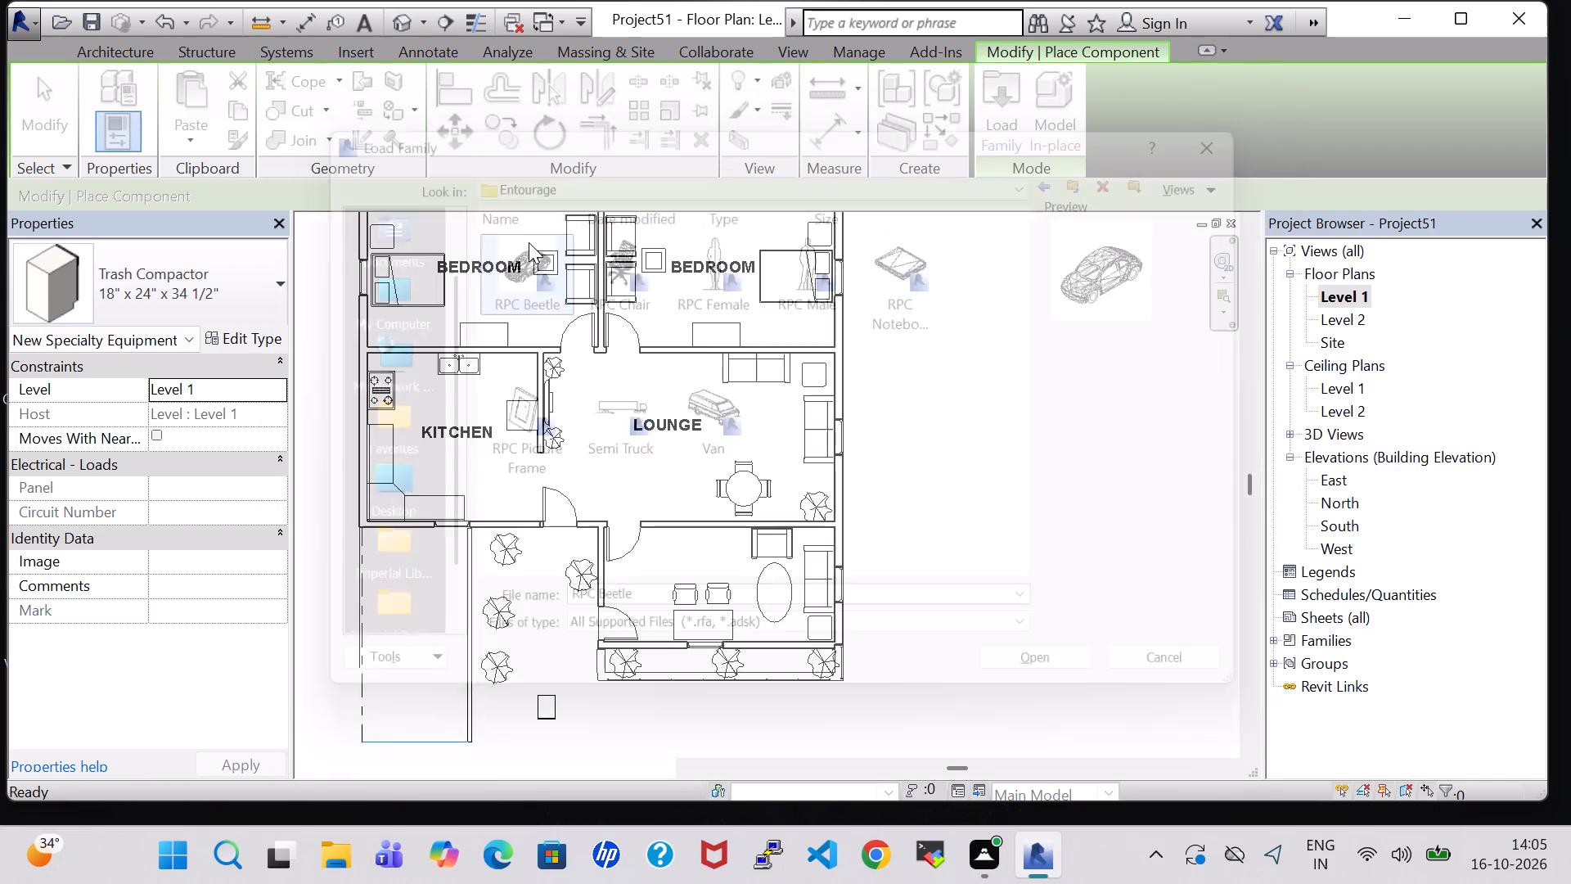
# Look through the component types available for placement.
pyautogui.click(251, 277)
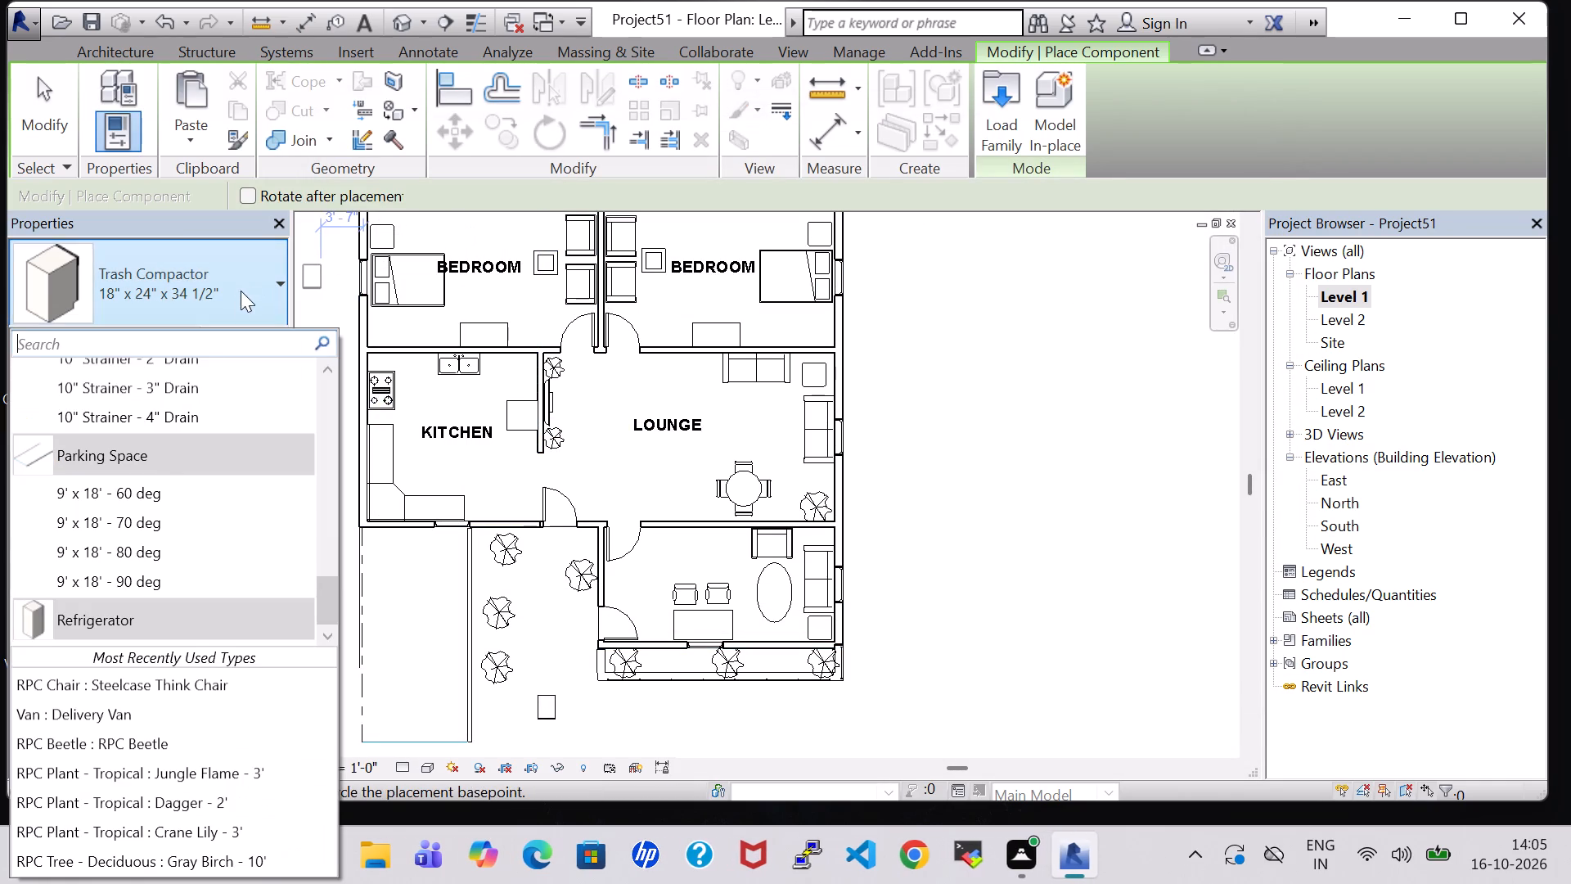
pyautogui.scroll(2, 155, 658)
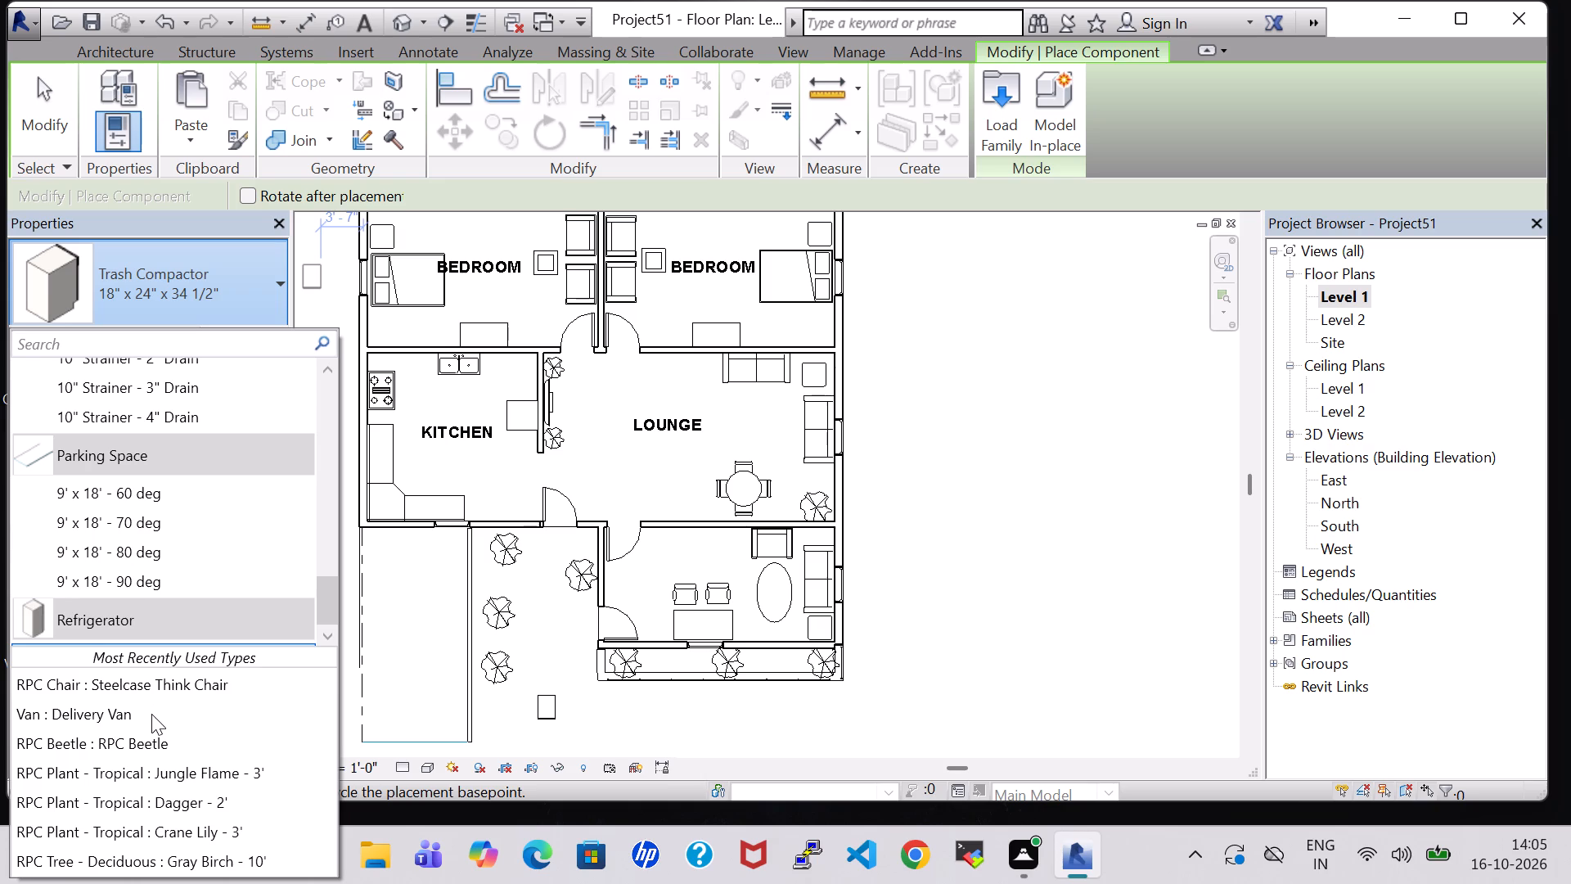
pyautogui.scroll(-1, 151, 714)
pyautogui.scroll(6, 151, 714)
pyautogui.scroll(12, 150, 528)
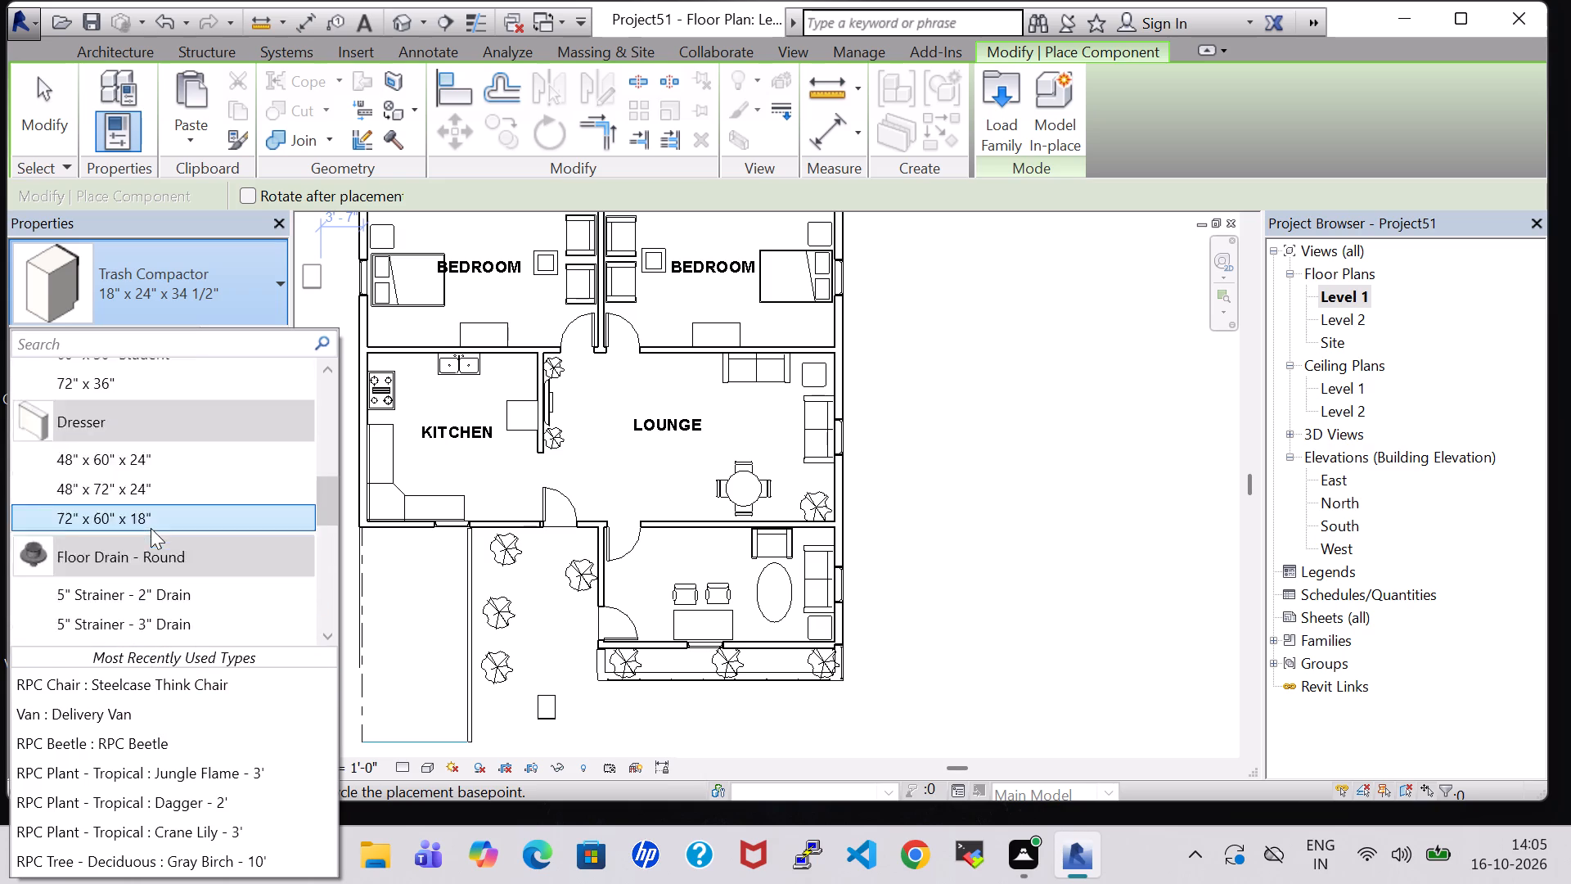
pyautogui.scroll(19, 151, 528)
pyautogui.scroll(-6, 151, 528)
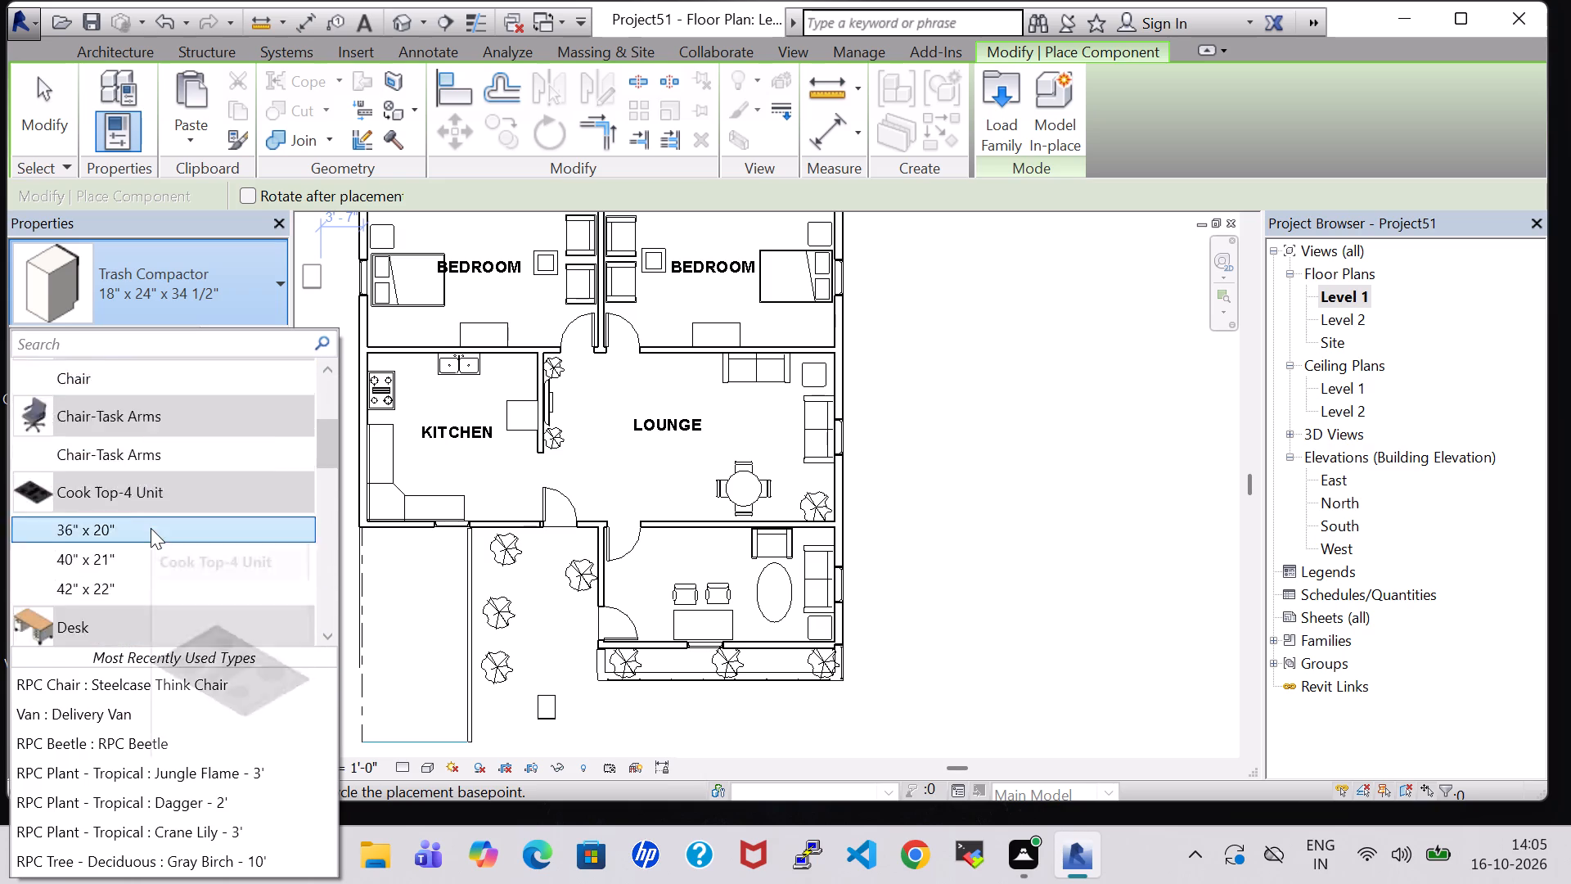
pyautogui.scroll(-20, 151, 528)
pyautogui.scroll(-4, 151, 528)
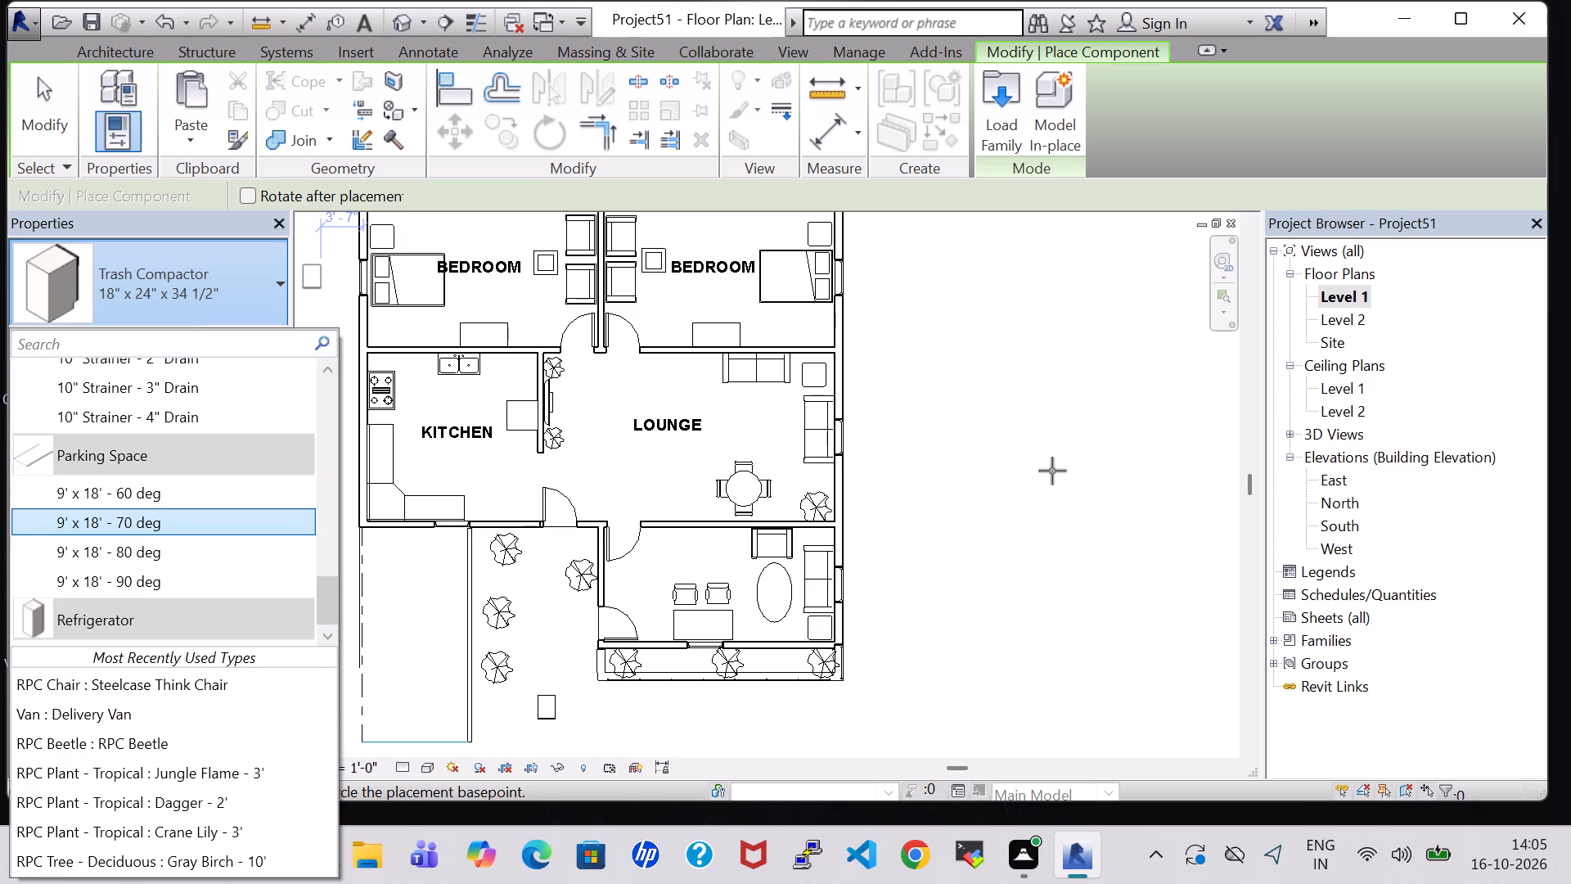
pyautogui.press('Escape')
pyautogui.press('Escape')
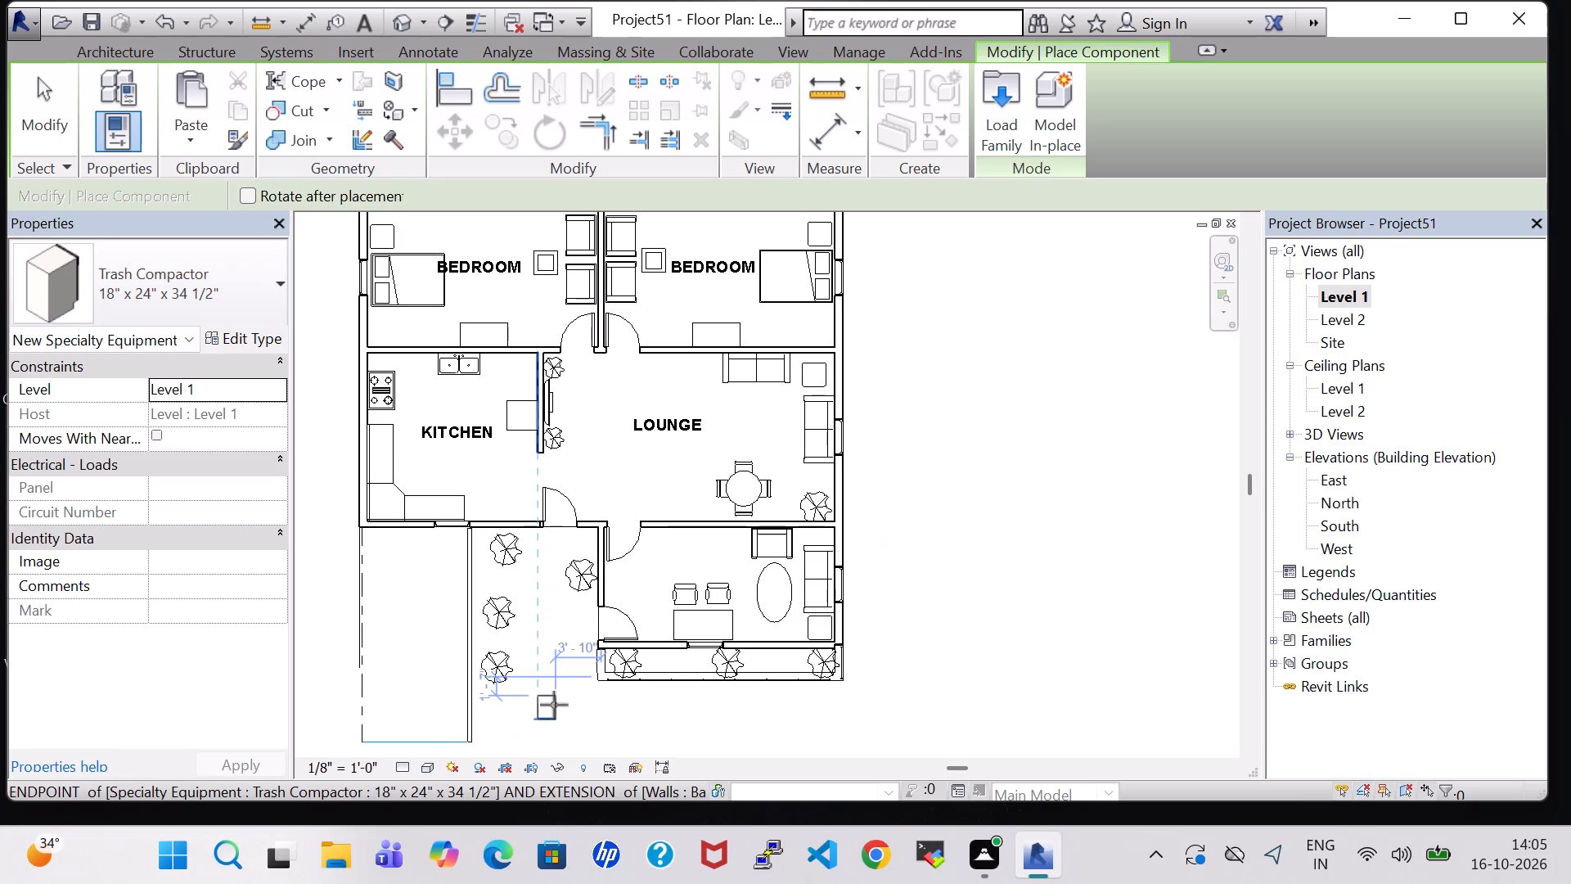
pyautogui.press('Escape')
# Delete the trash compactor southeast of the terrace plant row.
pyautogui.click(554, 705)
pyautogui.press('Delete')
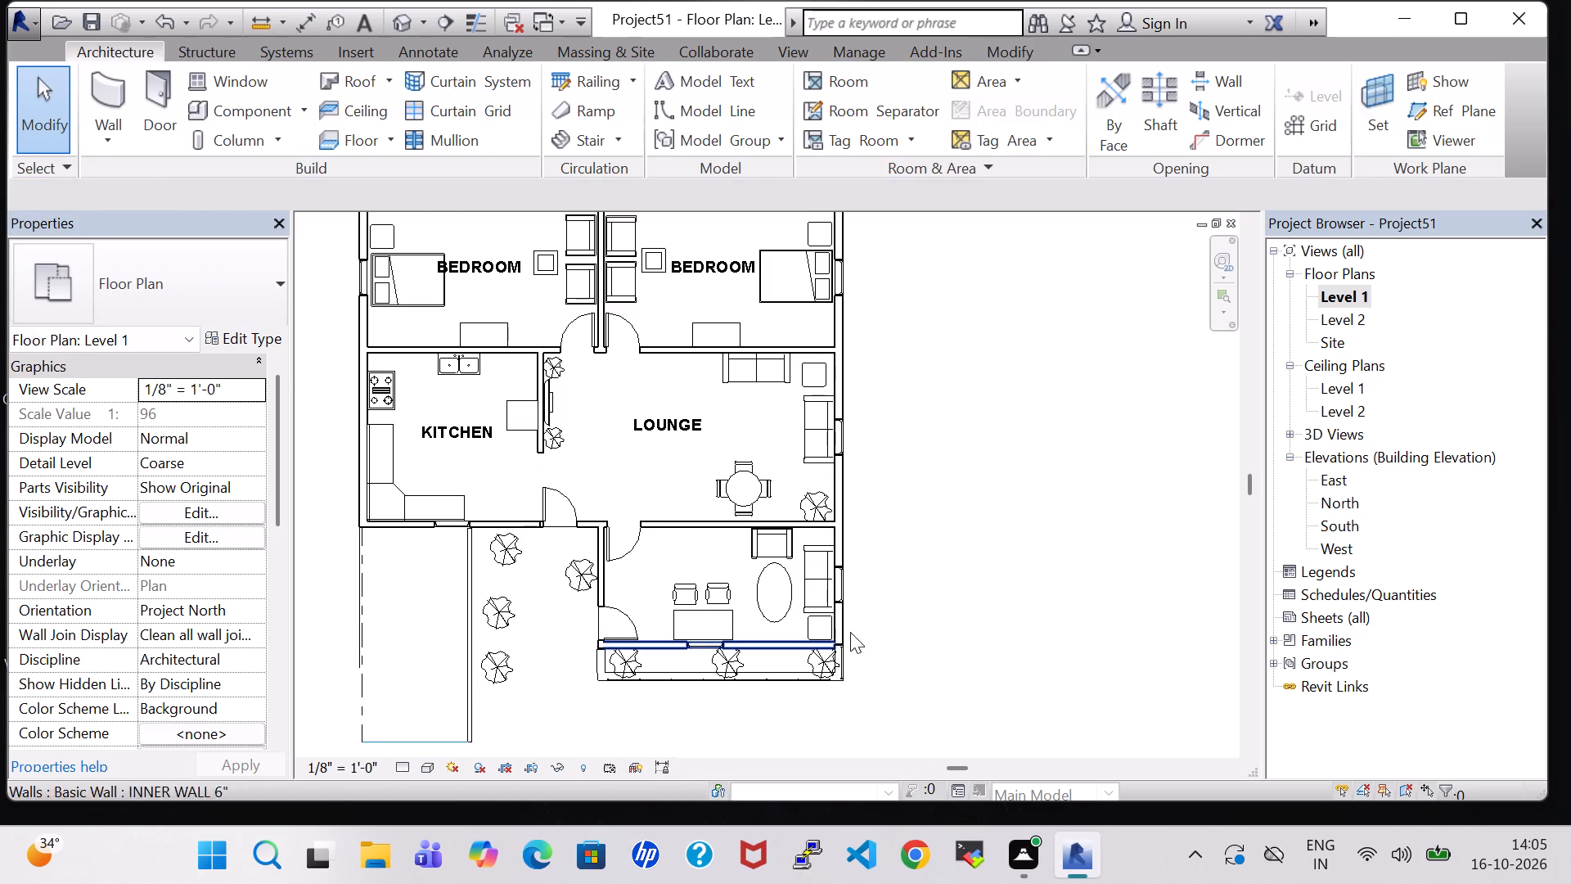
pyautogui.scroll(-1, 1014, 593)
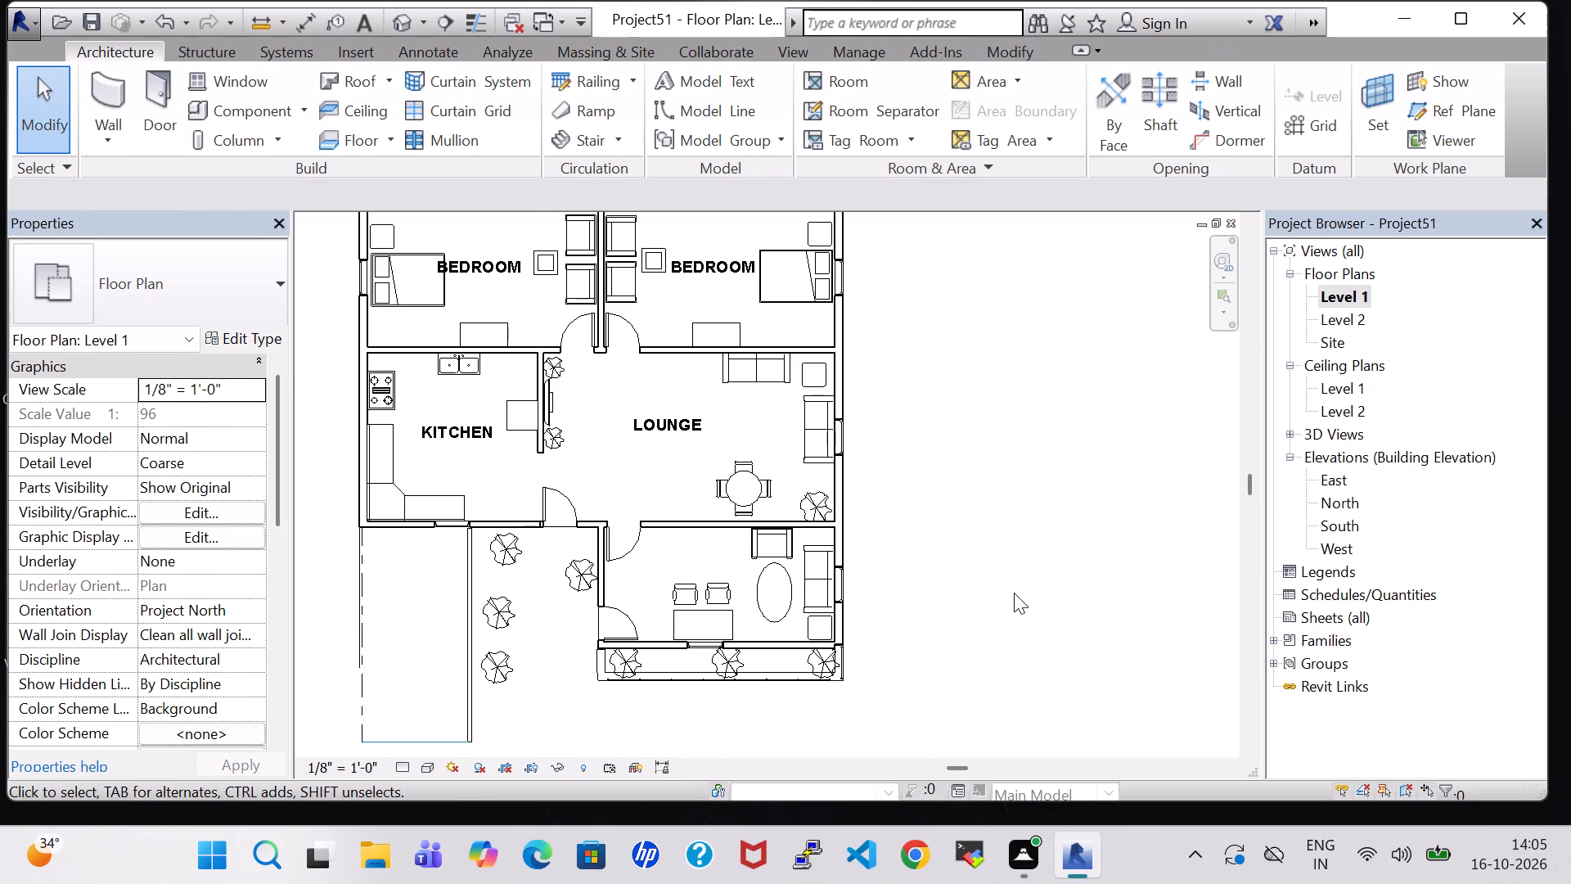
# Set the Parking Length of the 9' x 18' - 90 deg parking space type to 14' 0".
pyautogui.moveTo(1014, 593); pyautogui.dragTo(997, 516, button='middle')
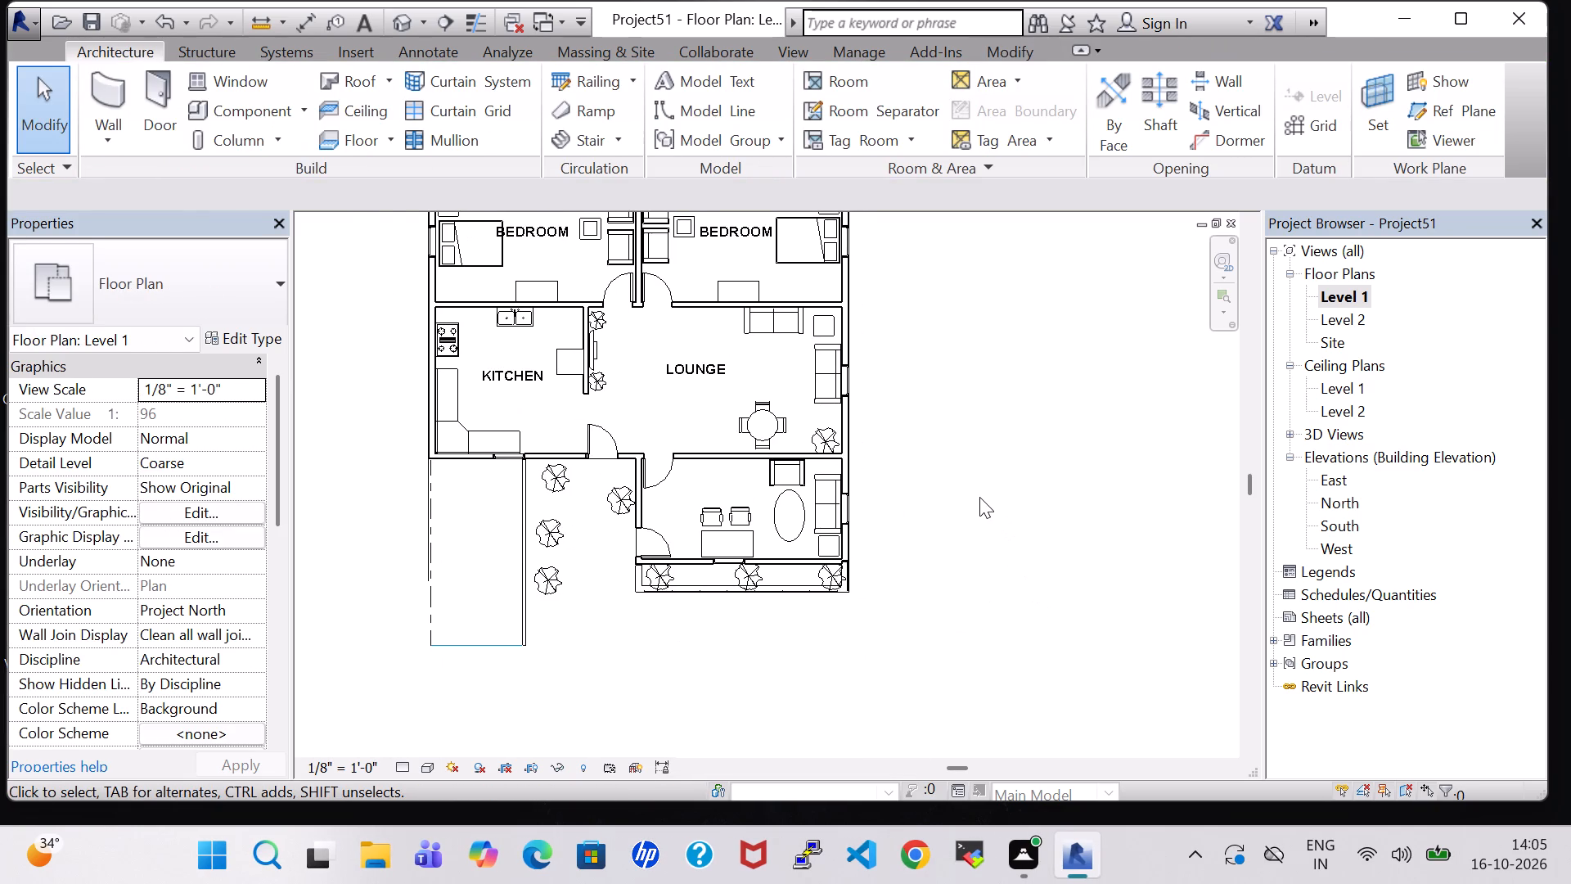
pyautogui.click(466, 641)
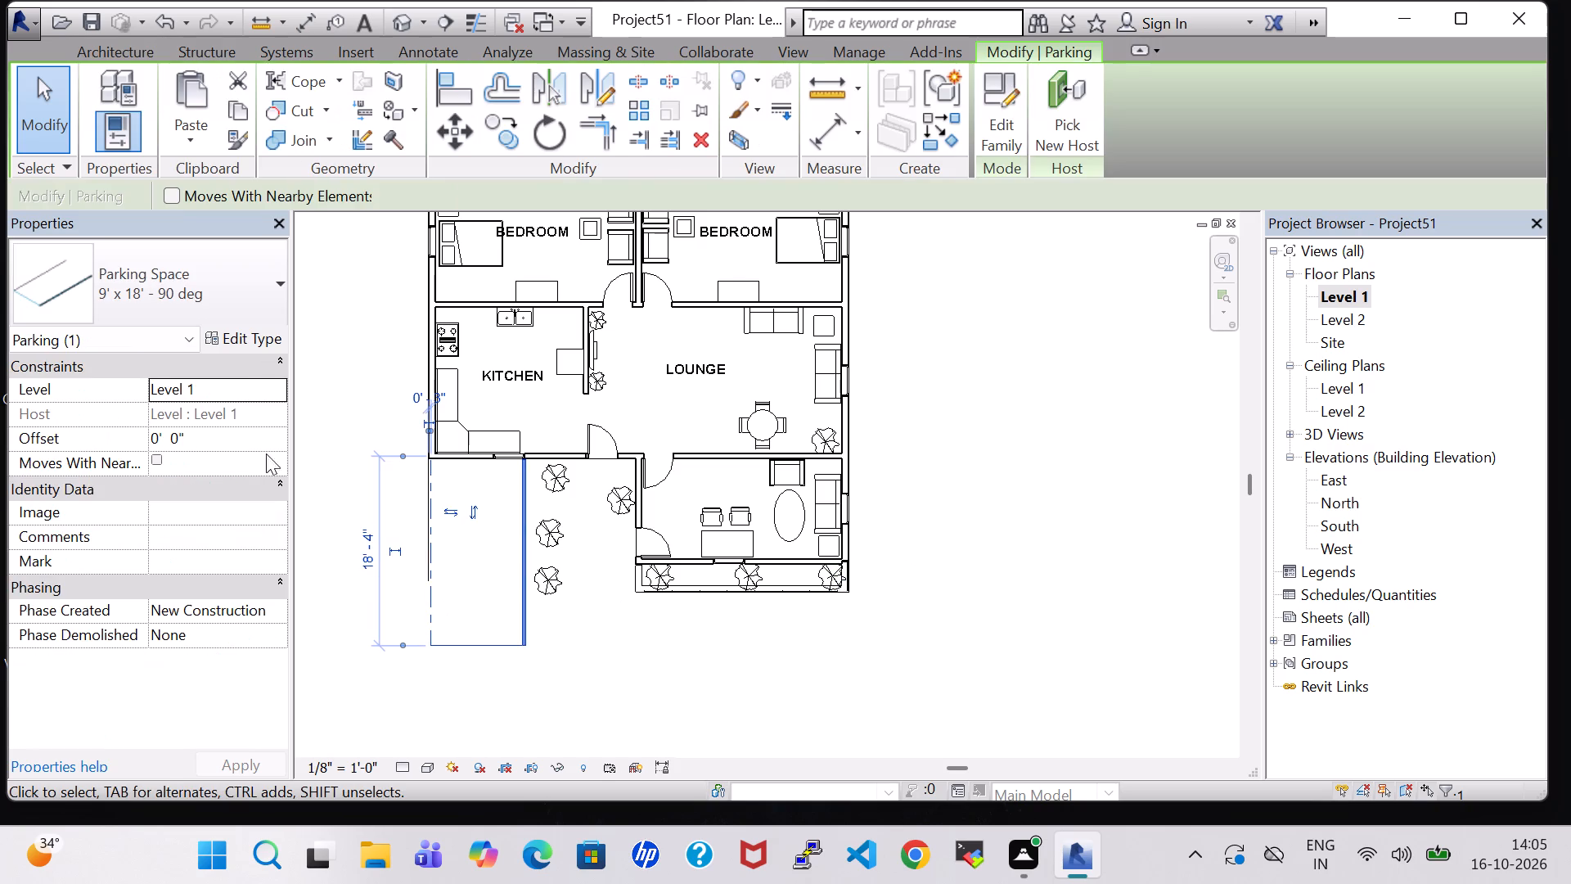
pyautogui.click(234, 345)
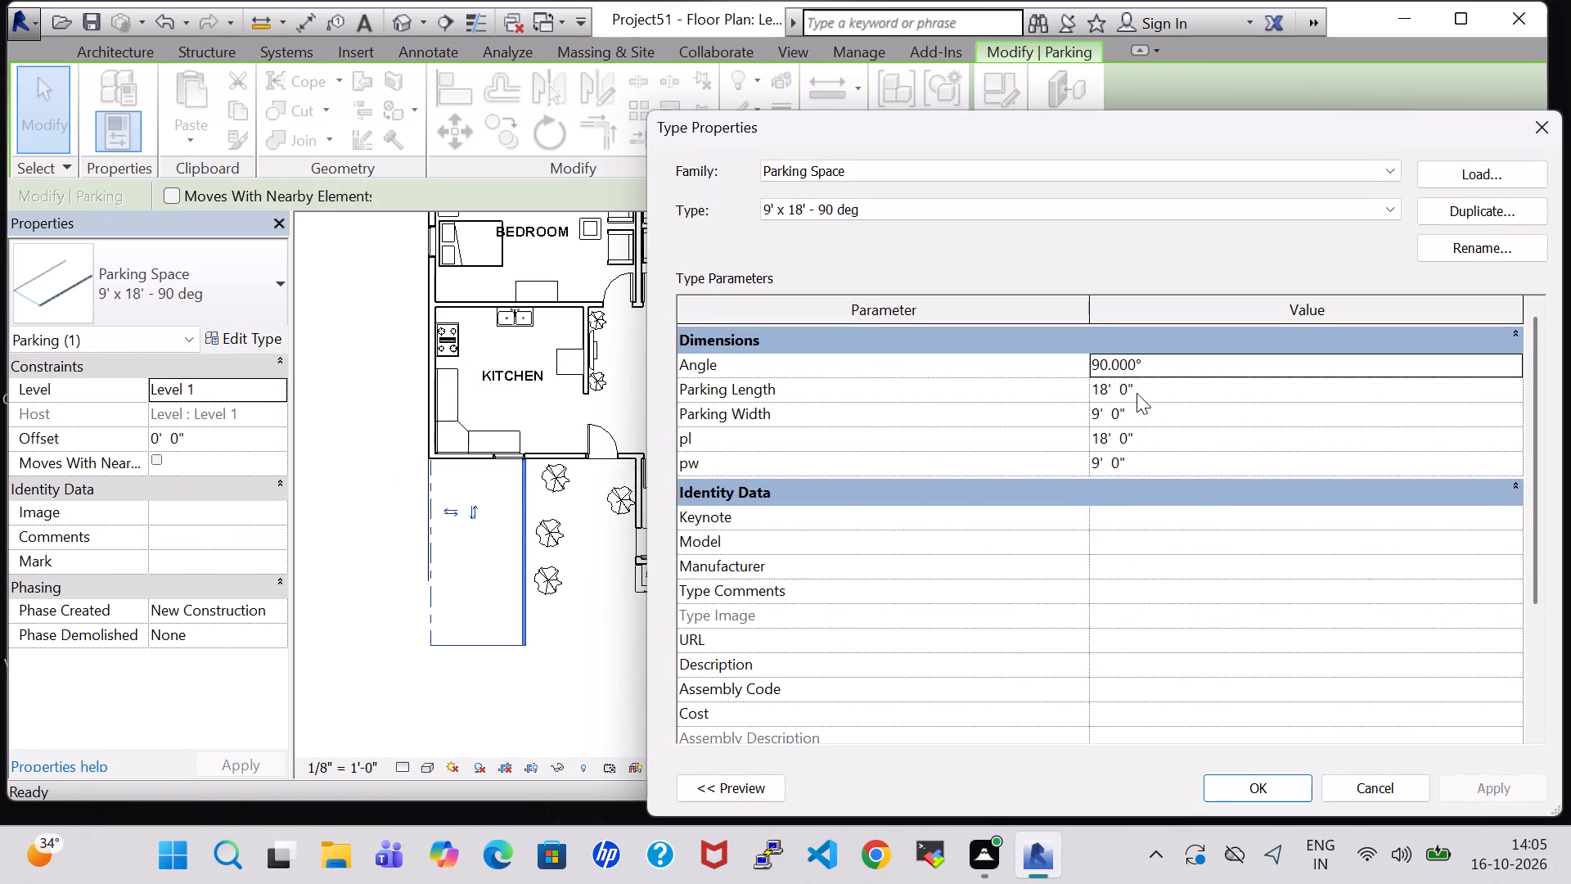
pyautogui.click(1107, 391)
pyautogui.click(1107, 391)
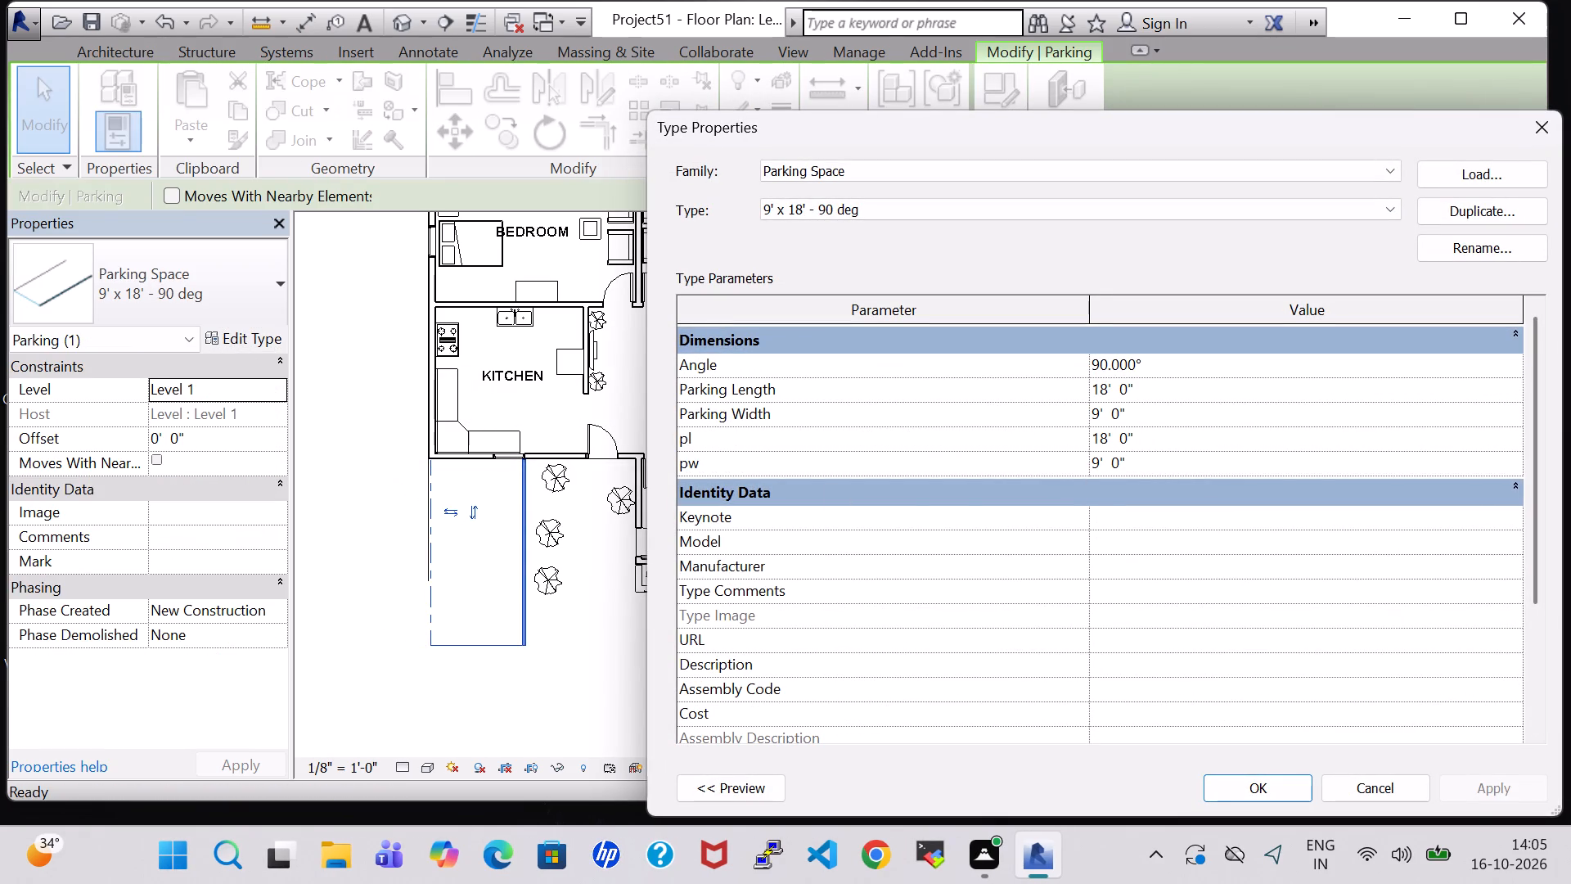
pyautogui.press('BackSpace')
pyautogui.press('4')
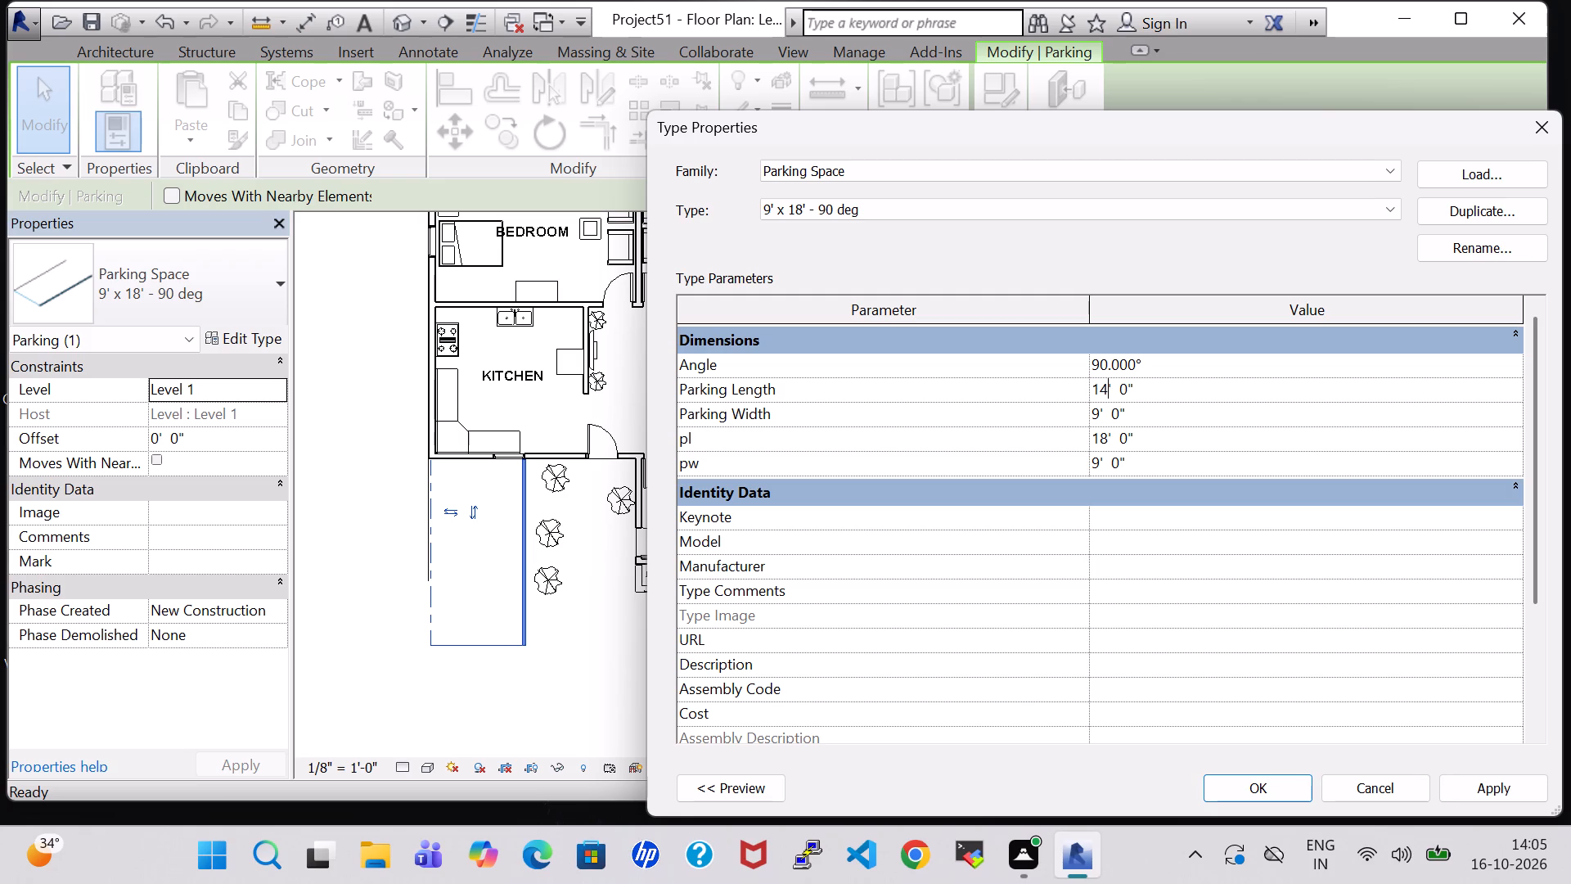
pyautogui.click(1291, 788)
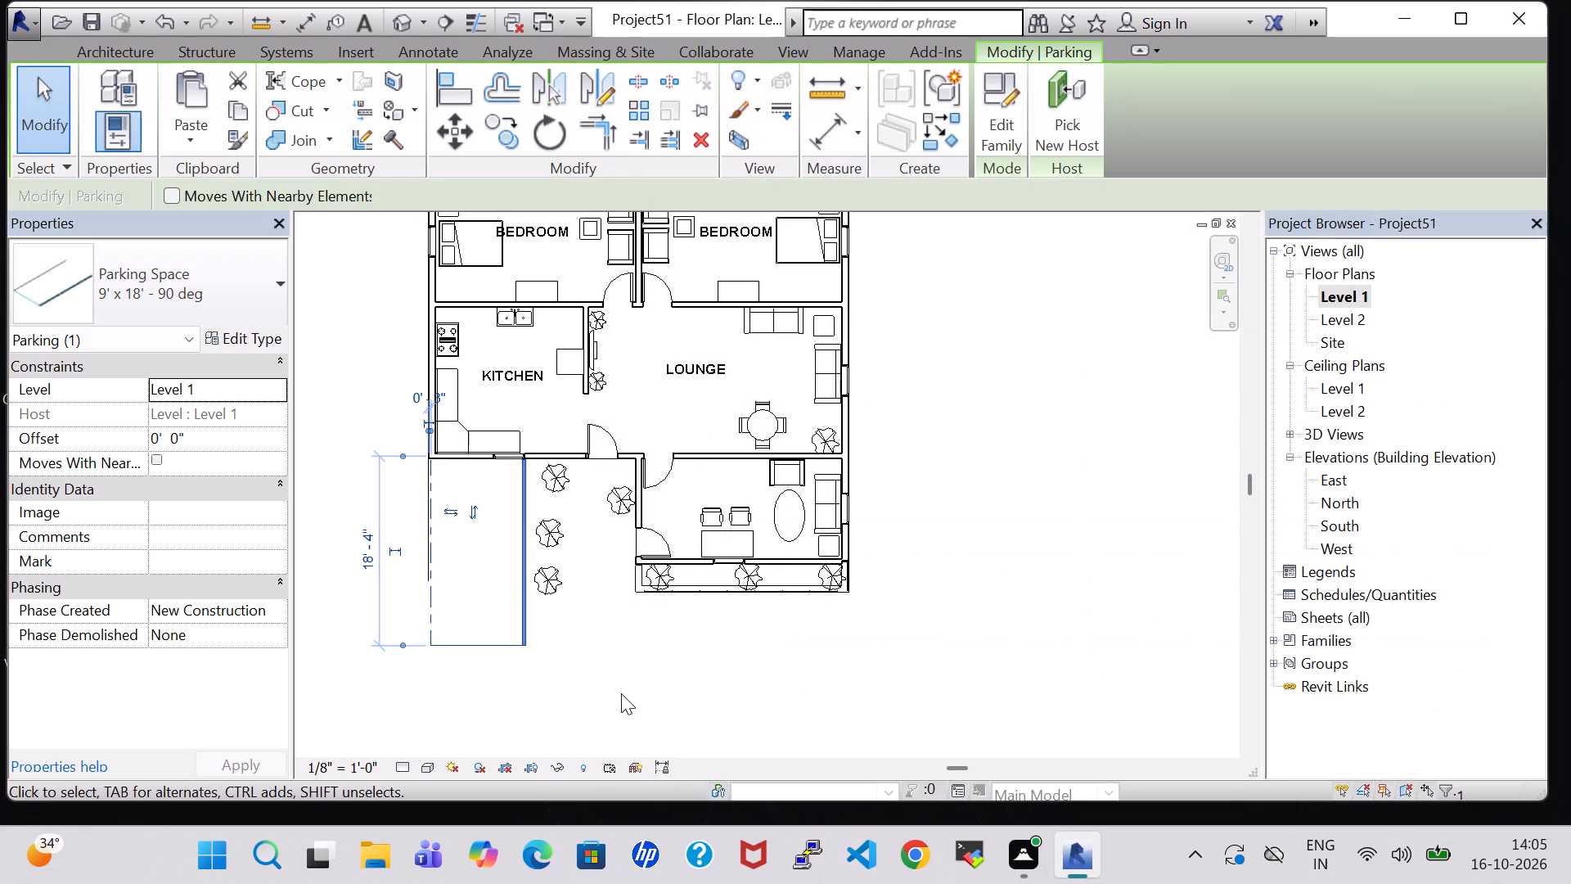
pyautogui.click(567, 668)
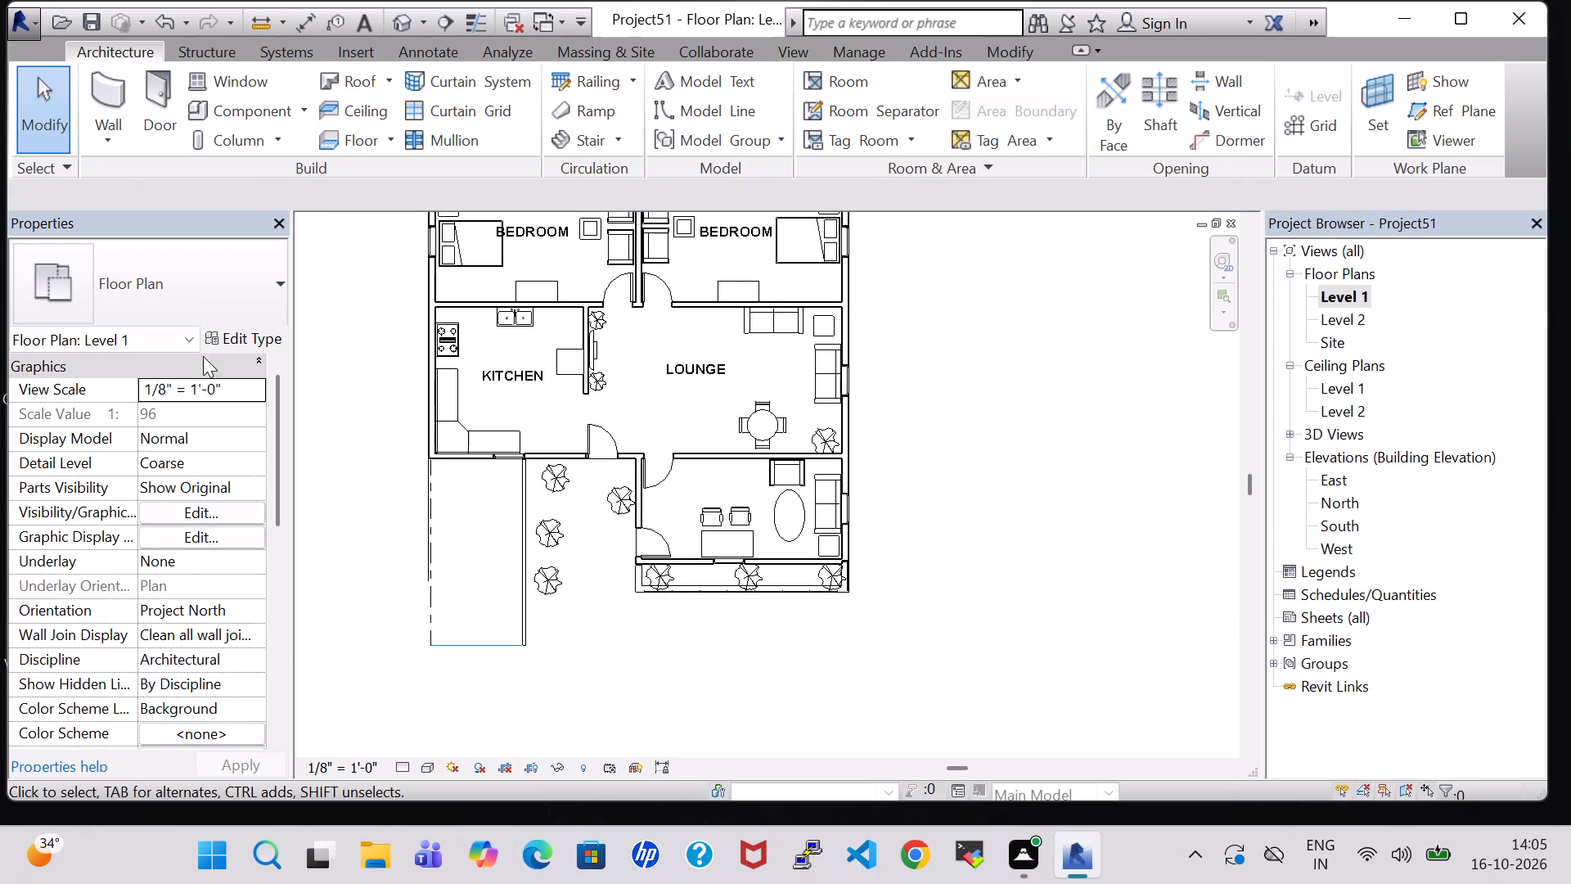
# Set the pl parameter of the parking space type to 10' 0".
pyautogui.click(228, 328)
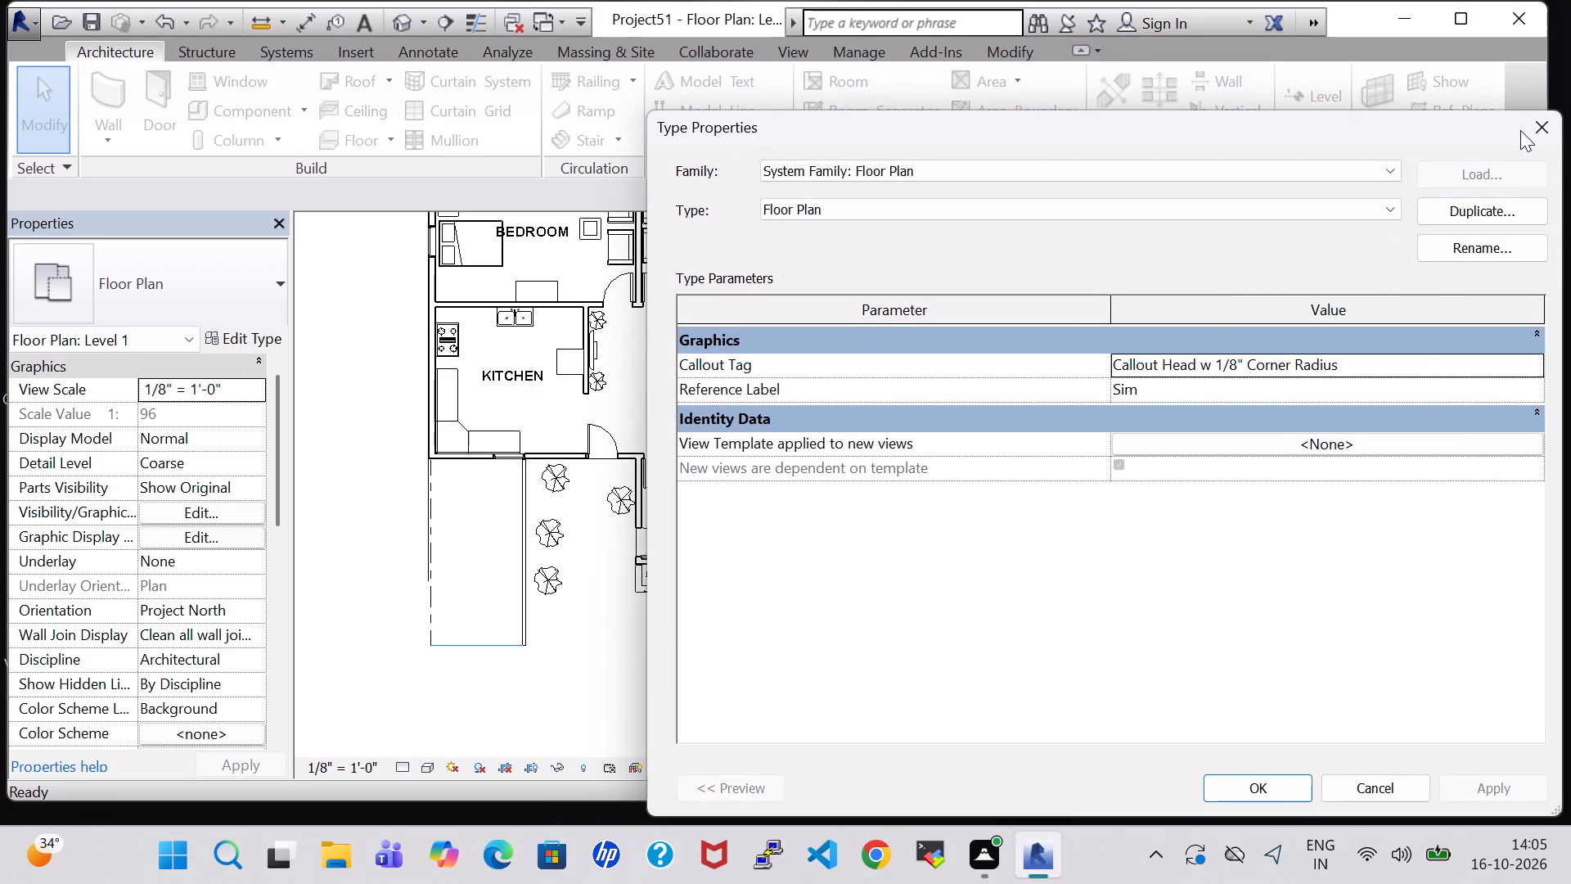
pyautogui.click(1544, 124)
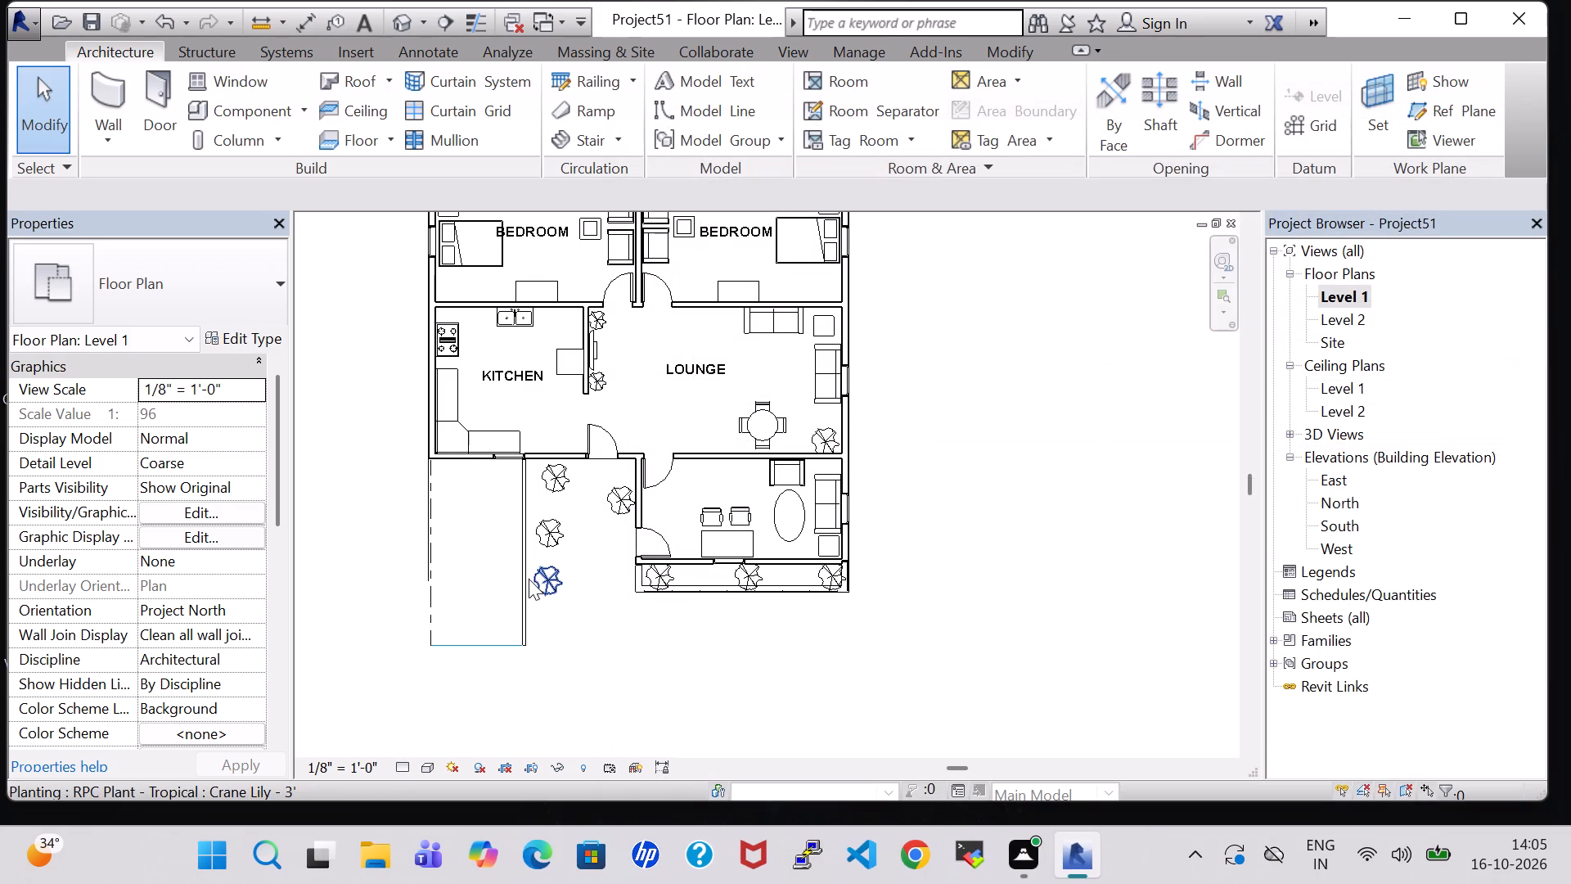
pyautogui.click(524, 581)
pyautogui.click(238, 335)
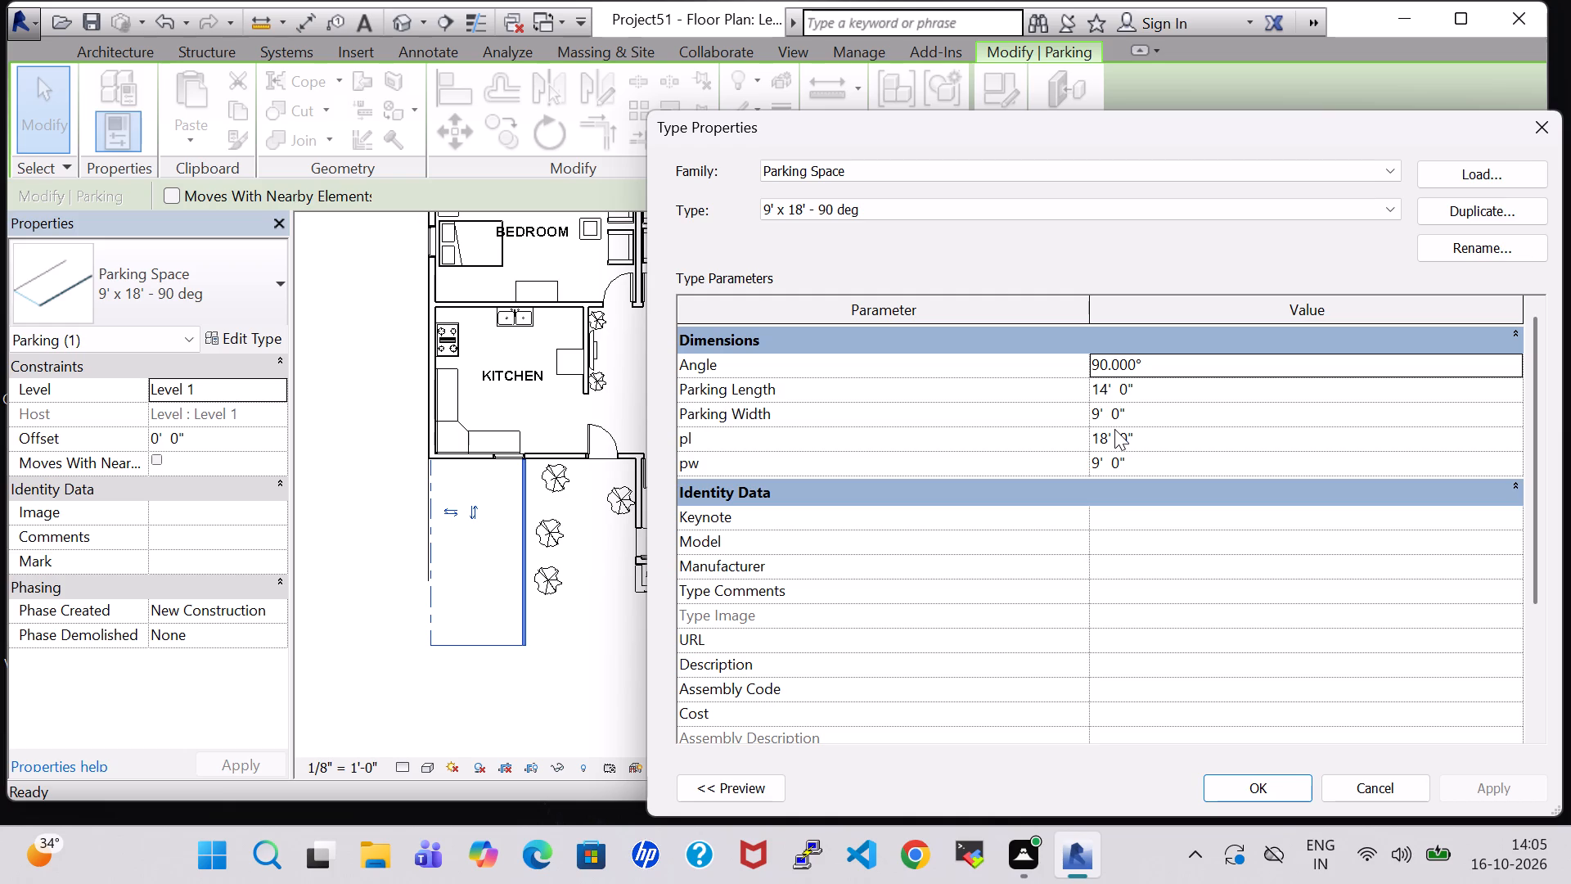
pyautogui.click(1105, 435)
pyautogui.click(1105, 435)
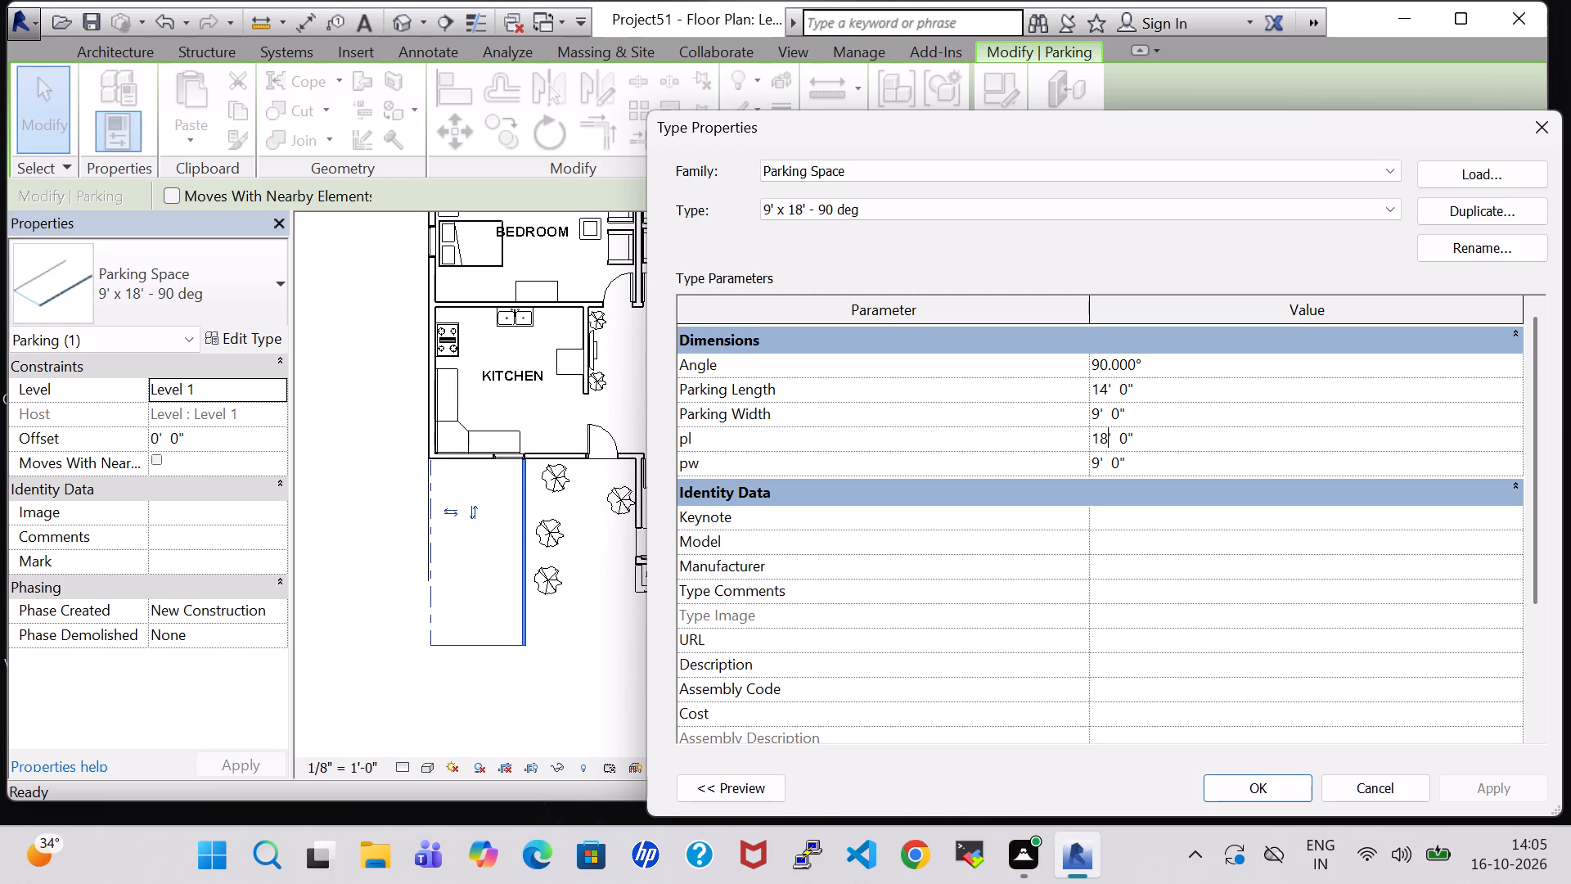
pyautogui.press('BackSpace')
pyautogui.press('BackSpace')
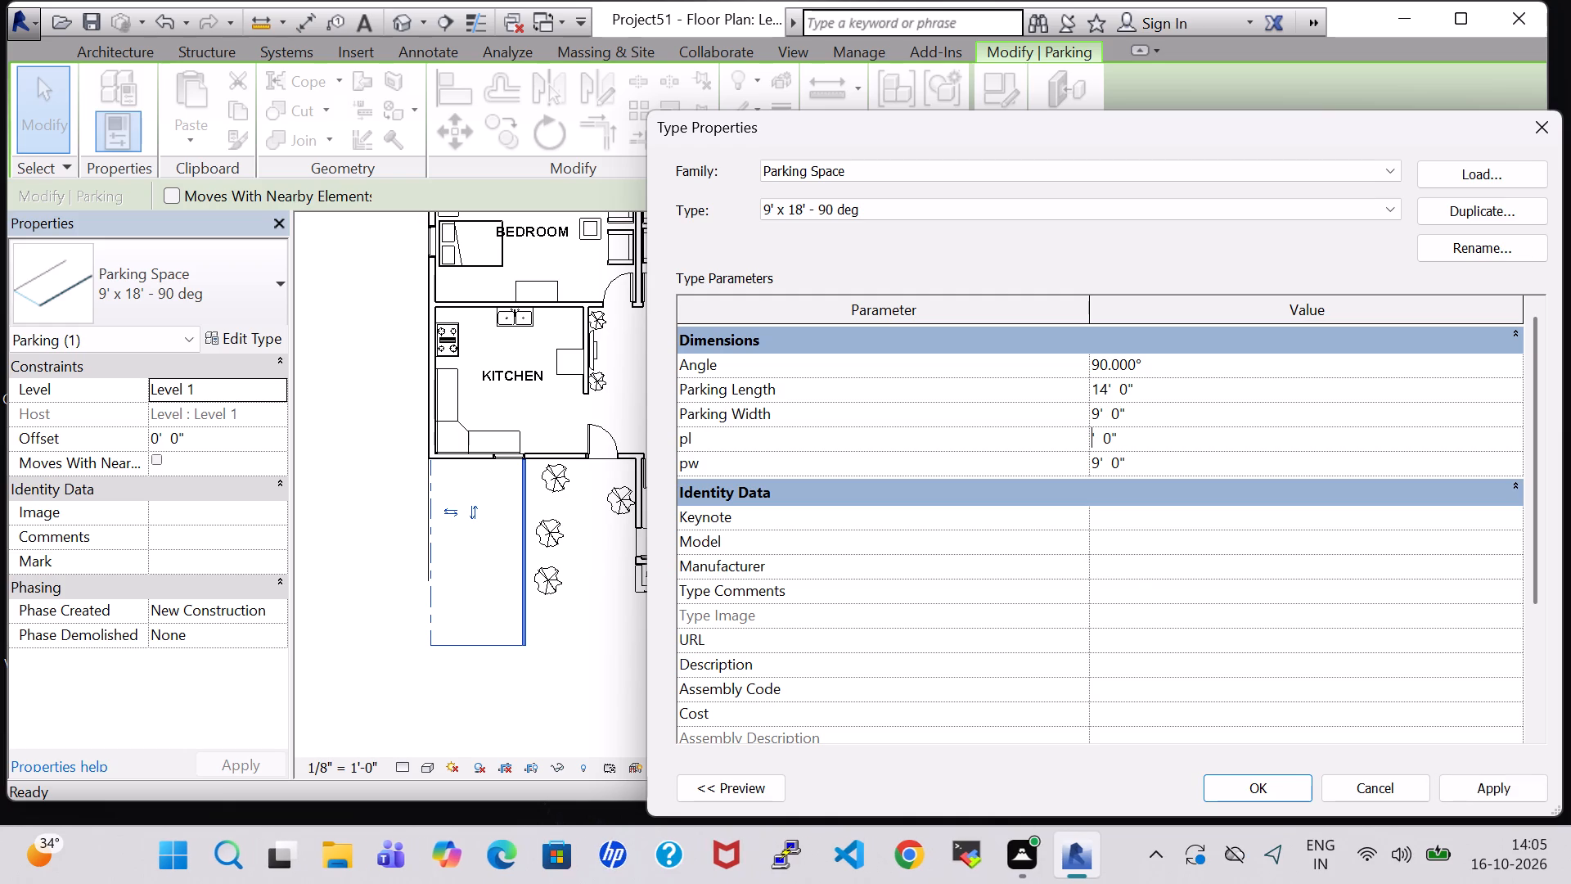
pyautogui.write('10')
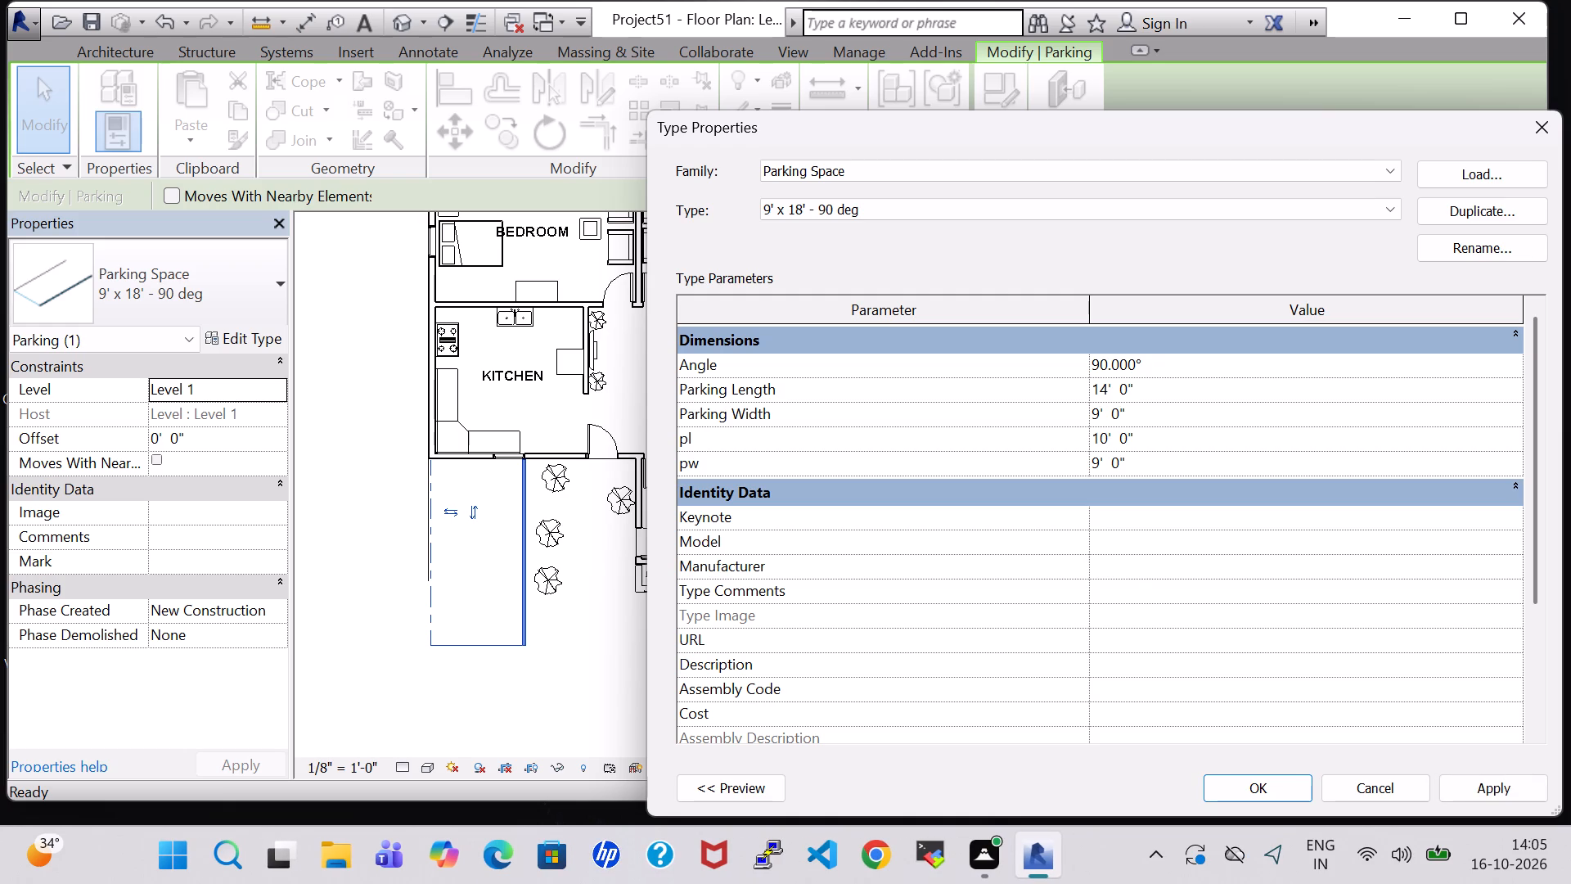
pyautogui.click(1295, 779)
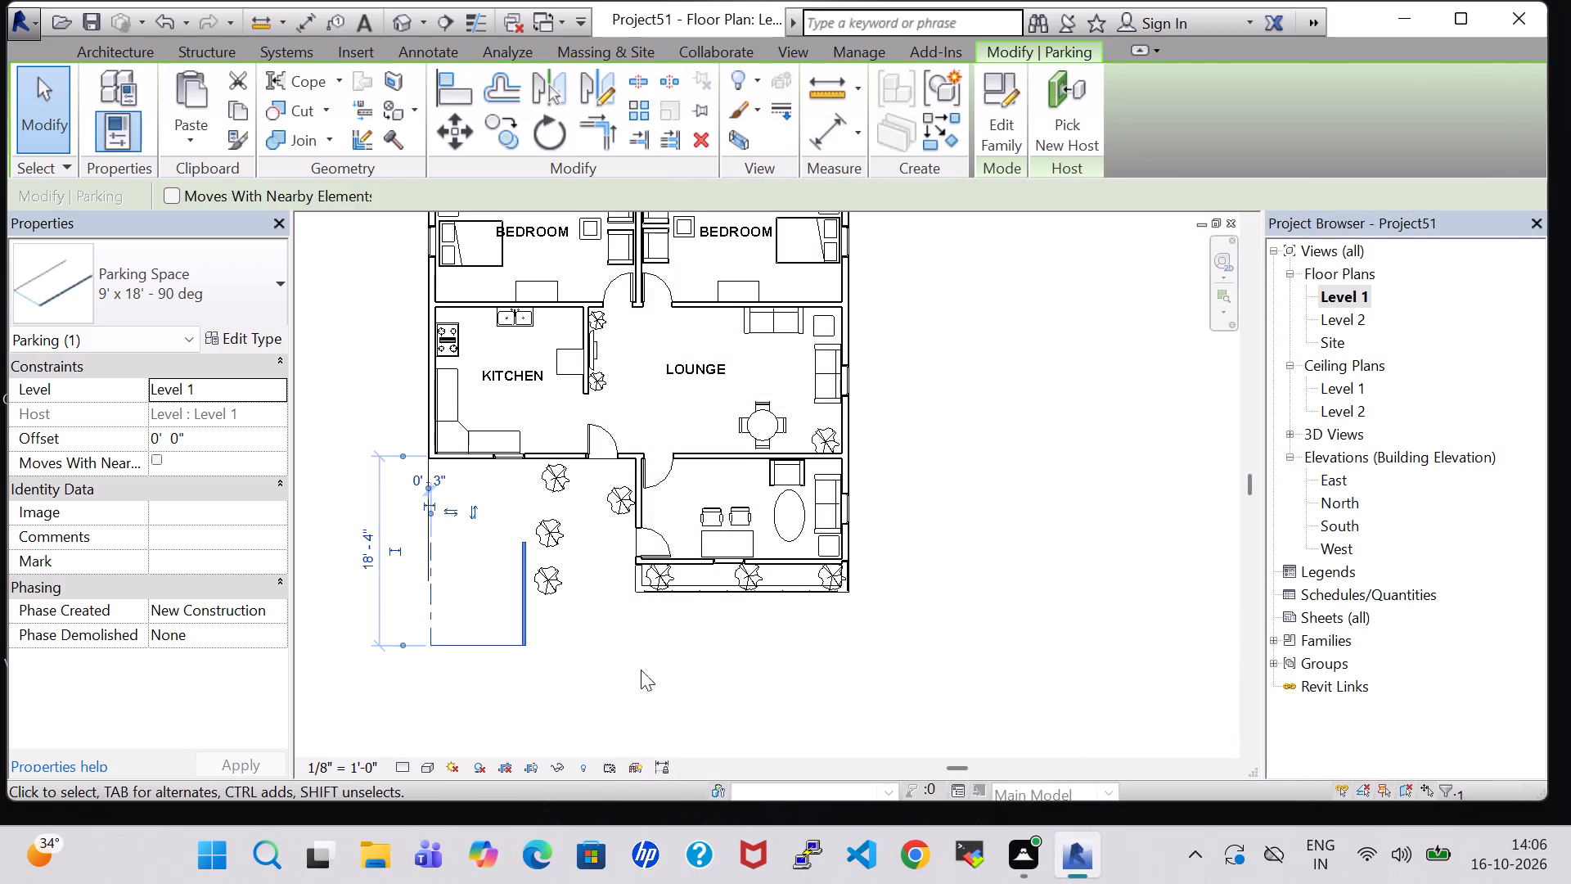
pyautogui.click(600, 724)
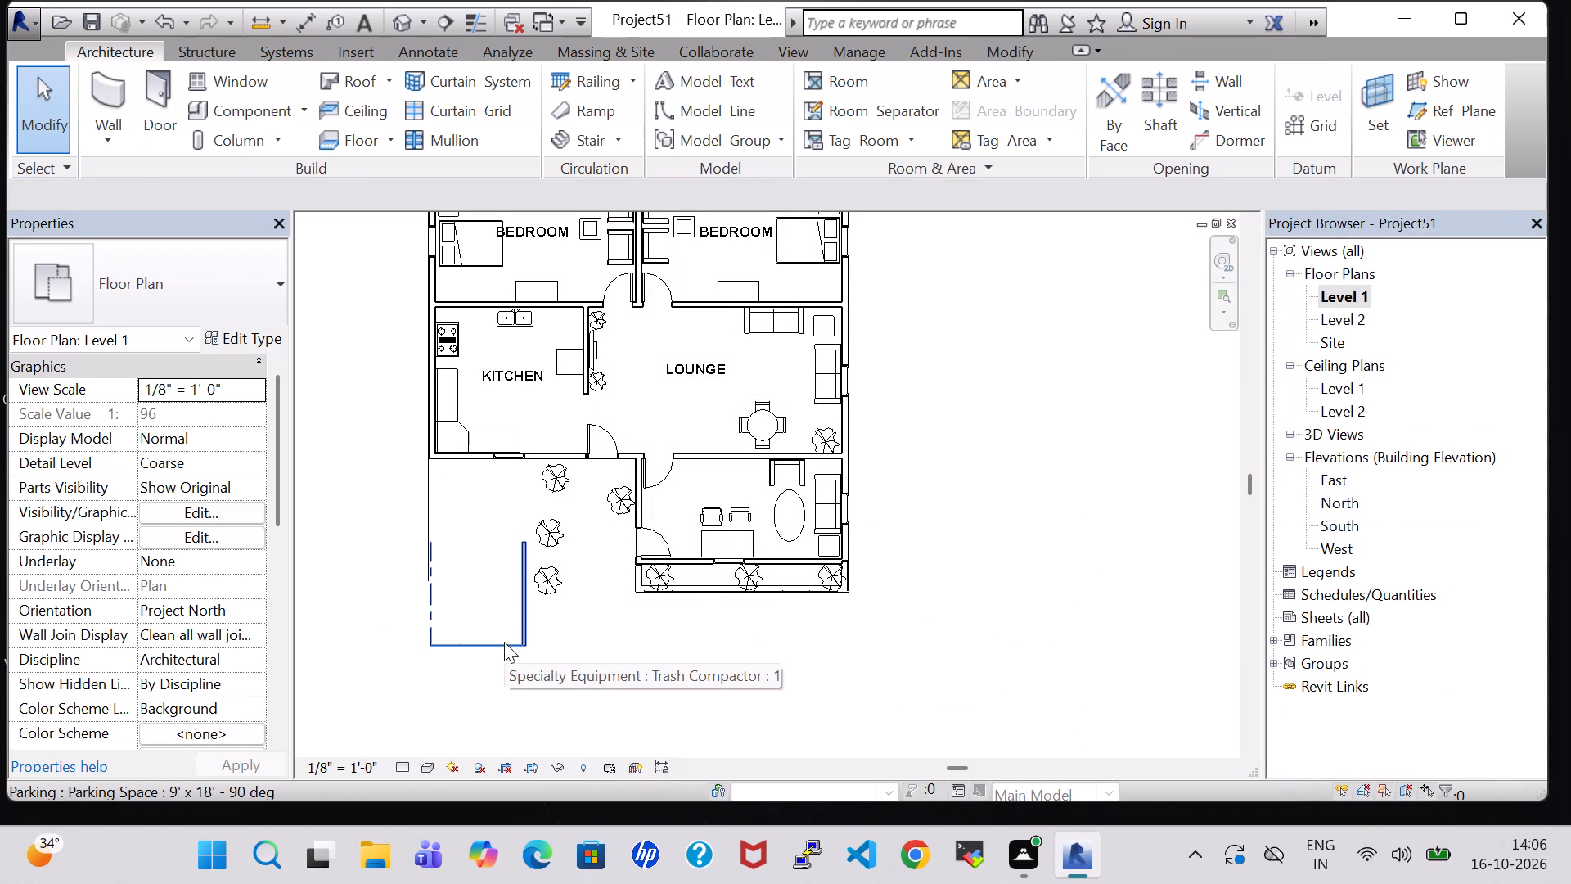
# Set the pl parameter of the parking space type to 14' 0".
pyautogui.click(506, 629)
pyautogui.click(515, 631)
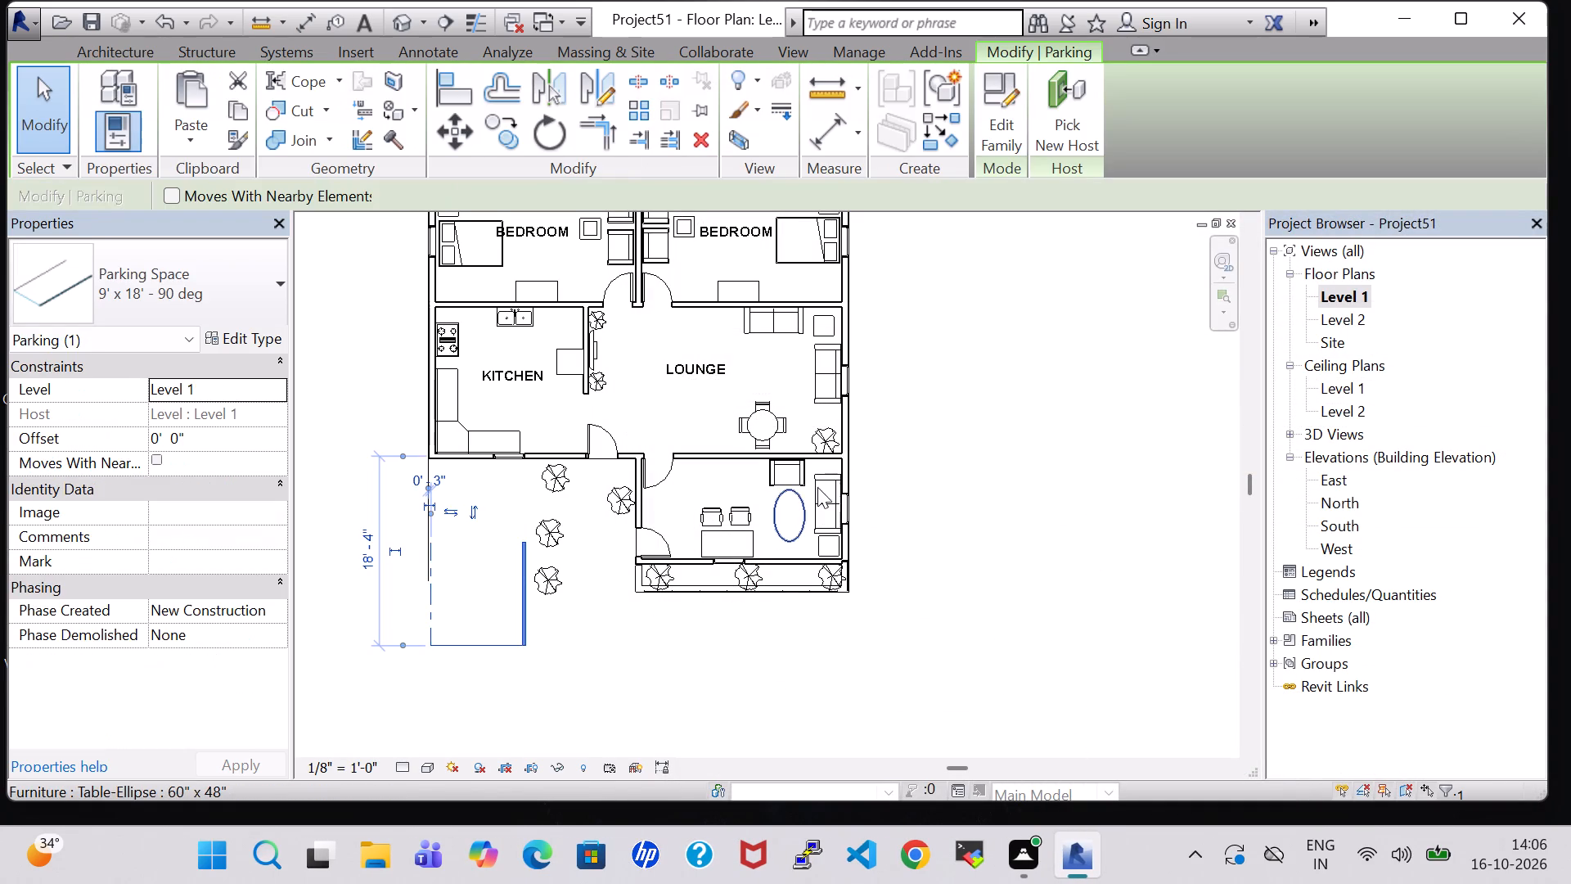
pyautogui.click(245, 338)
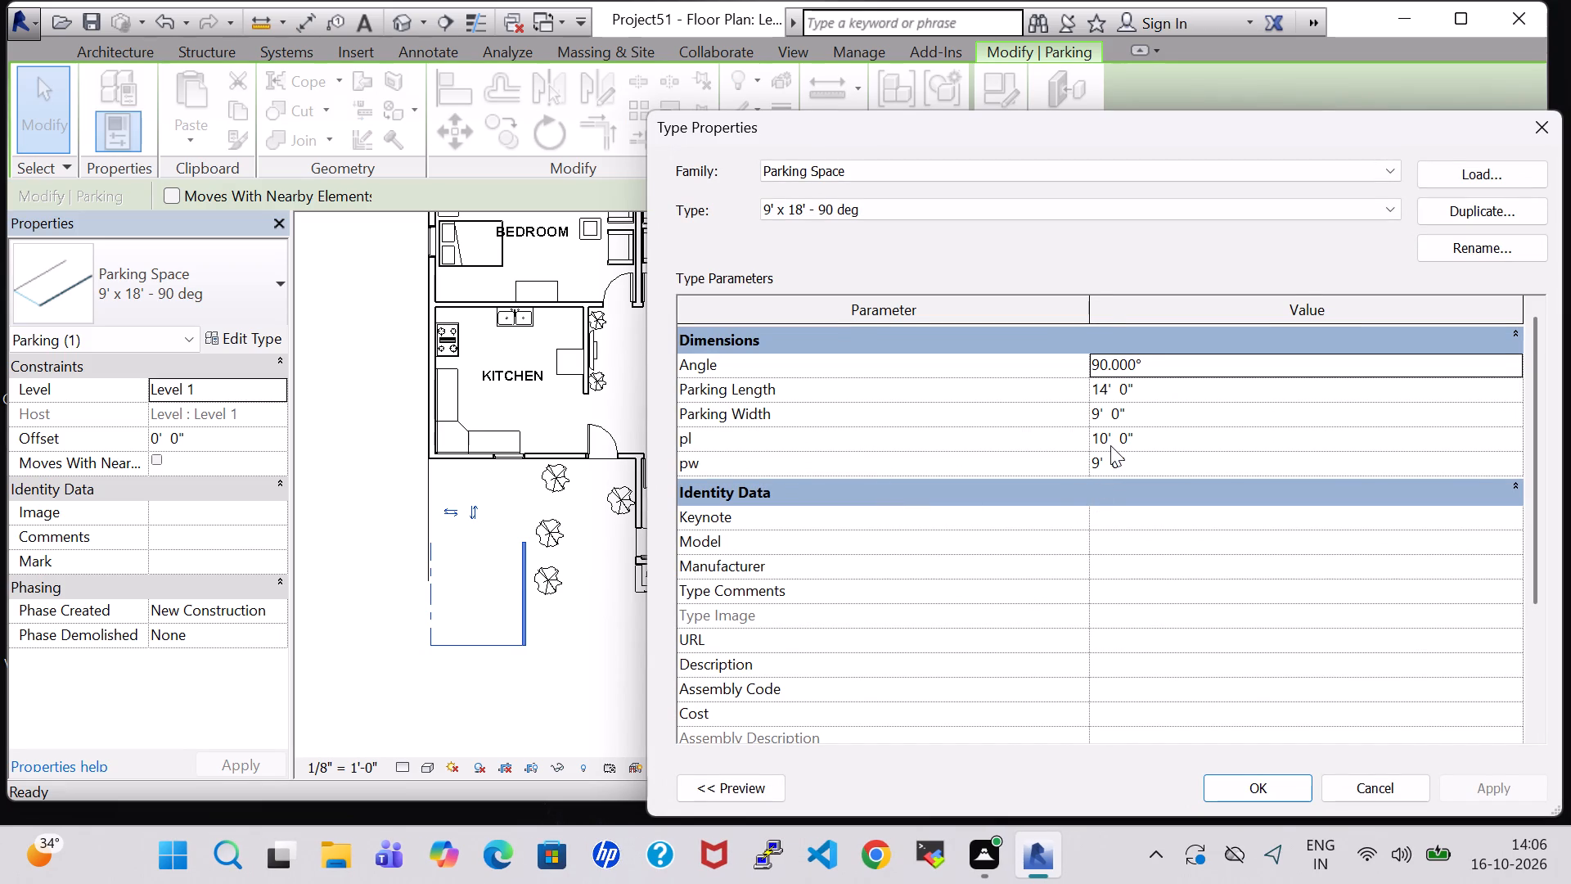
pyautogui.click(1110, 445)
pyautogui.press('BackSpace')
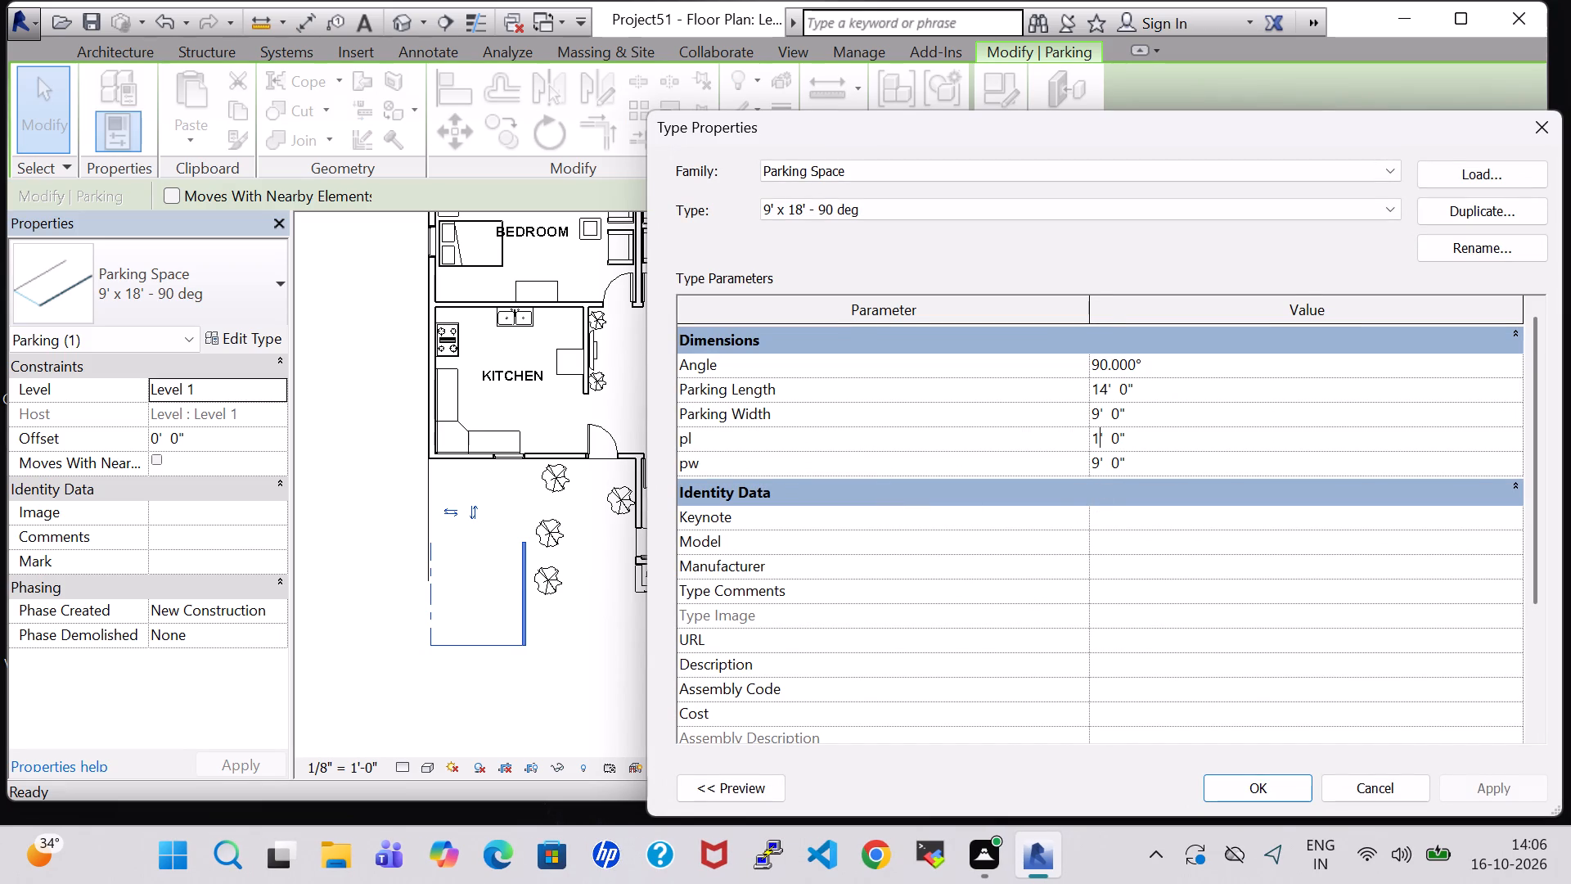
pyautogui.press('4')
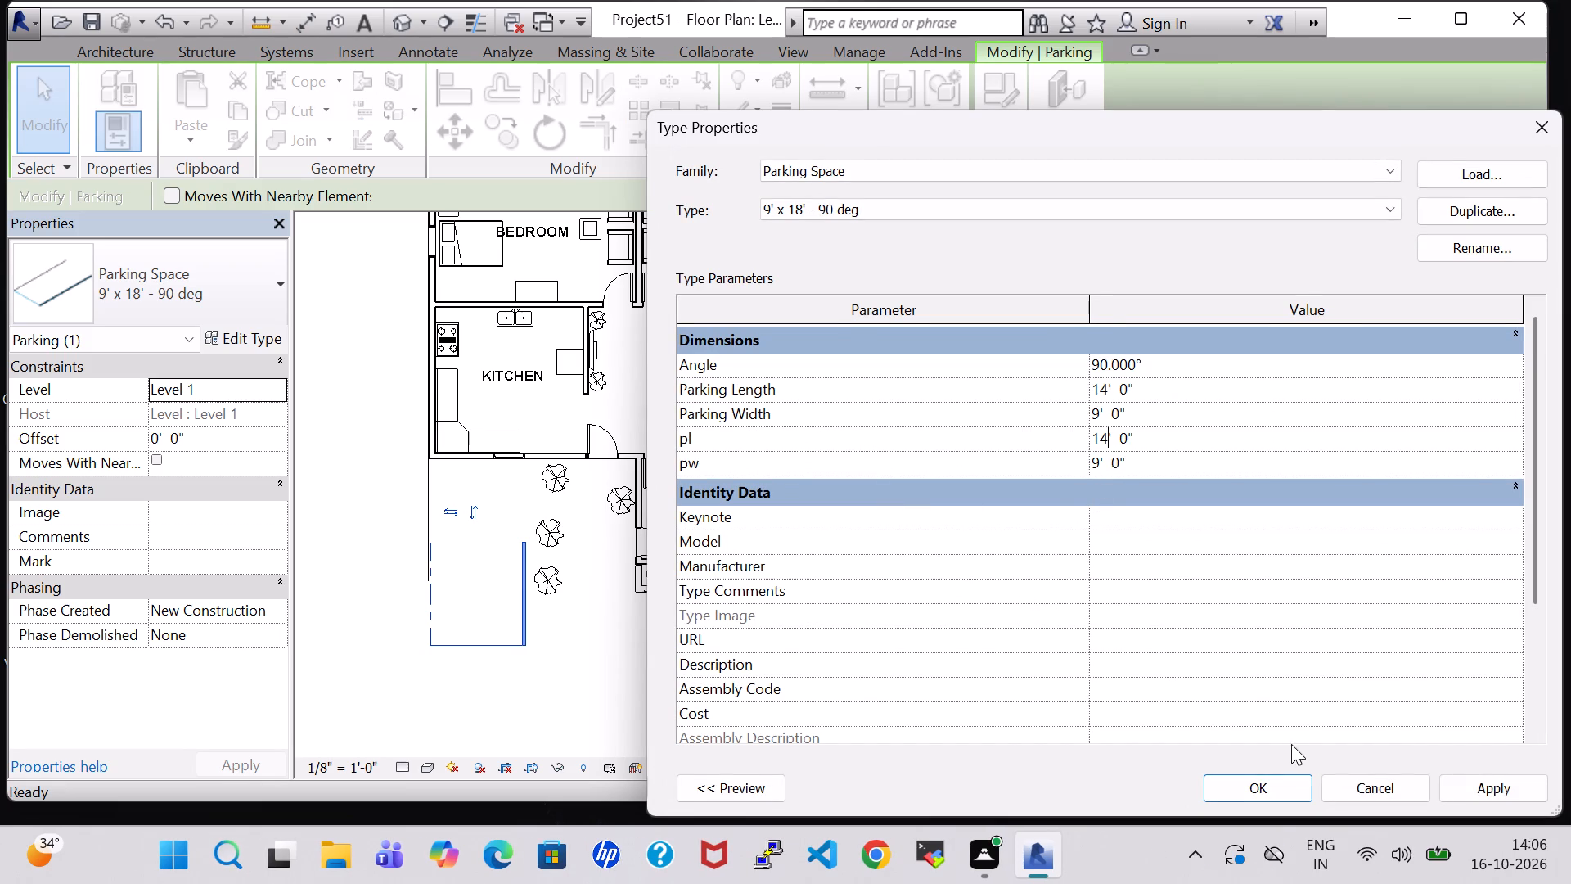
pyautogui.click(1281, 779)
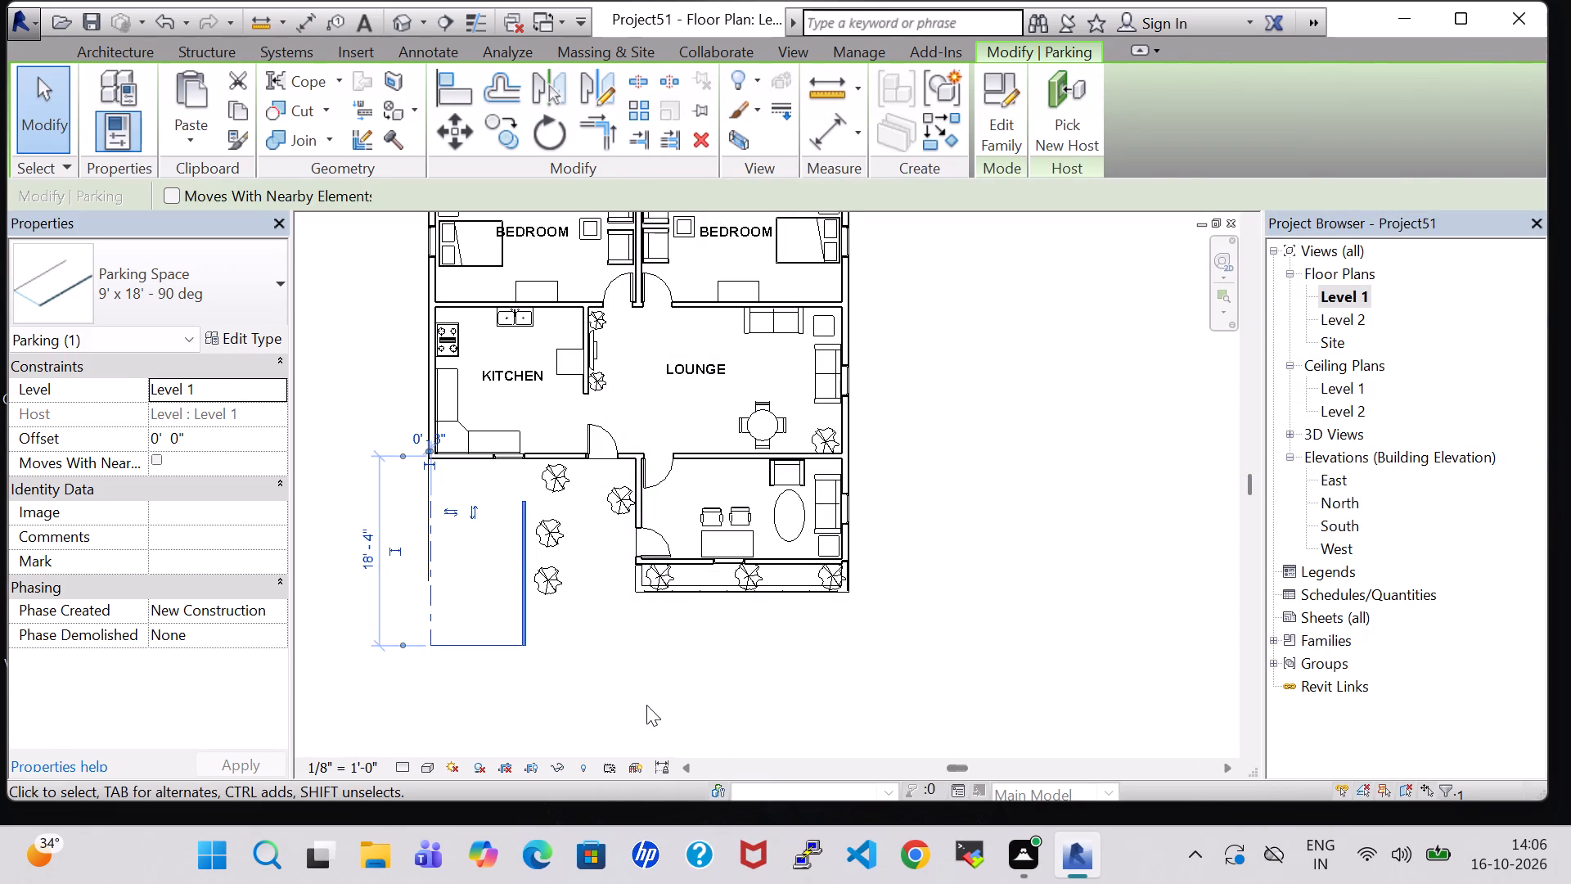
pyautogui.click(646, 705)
# Nudge the parking space north until its side lines meet the kitchen's south wall.
pyautogui.click(475, 652)
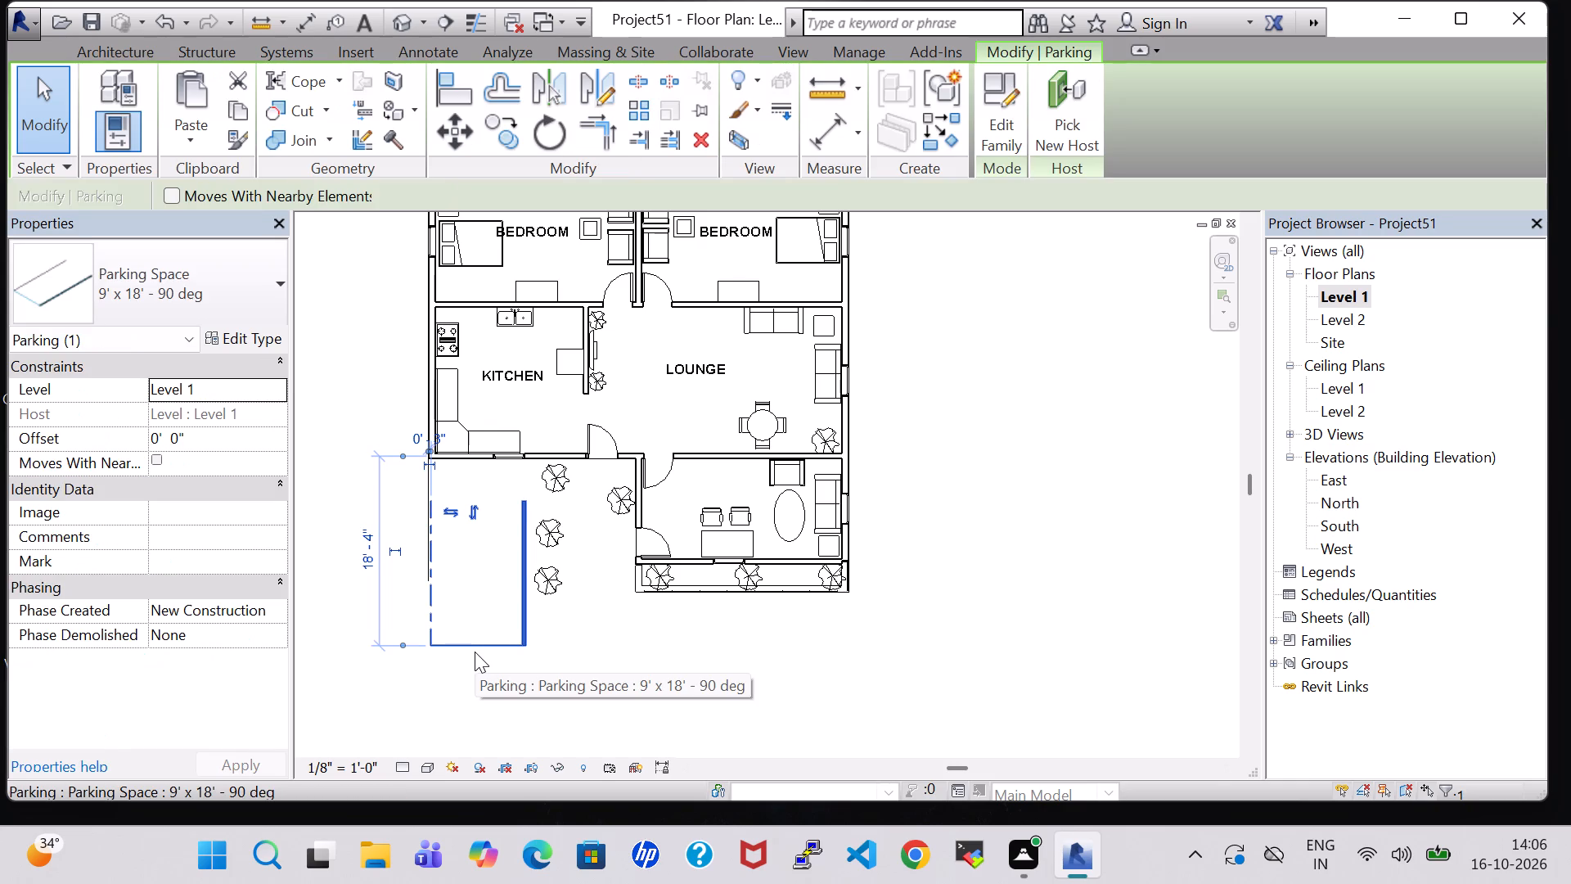
pyautogui.press('Up')
pyautogui.press('Up')
pyautogui.press('Up')
pyautogui.press('Up')
pyautogui.press('Up')
pyautogui.press('Up')
pyautogui.press('Up')
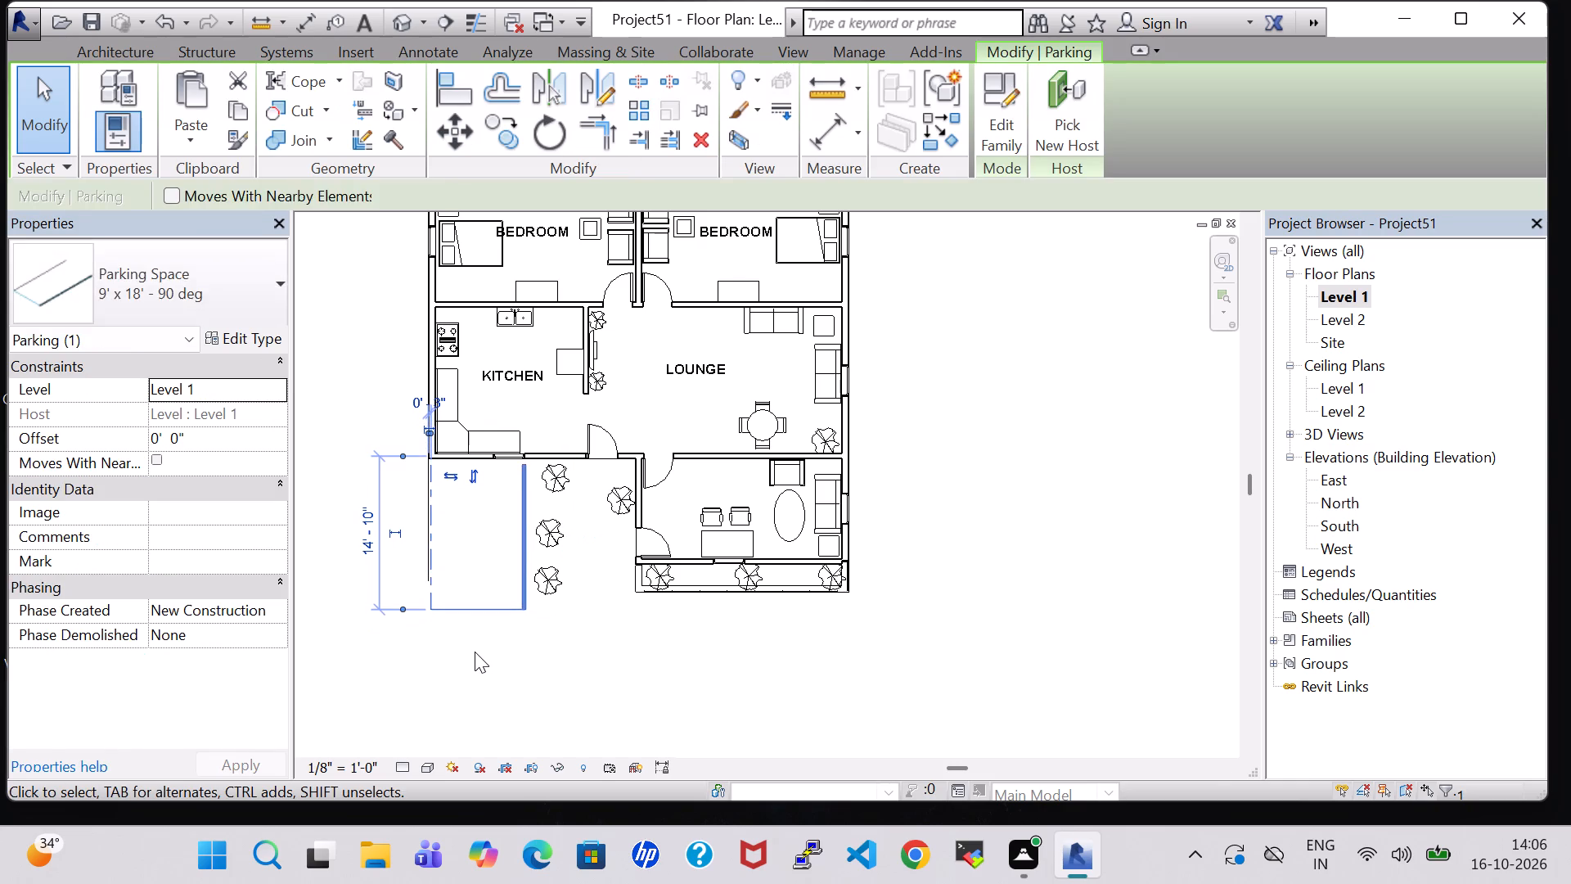
pyautogui.press('Up')
pyautogui.click(1035, 539)
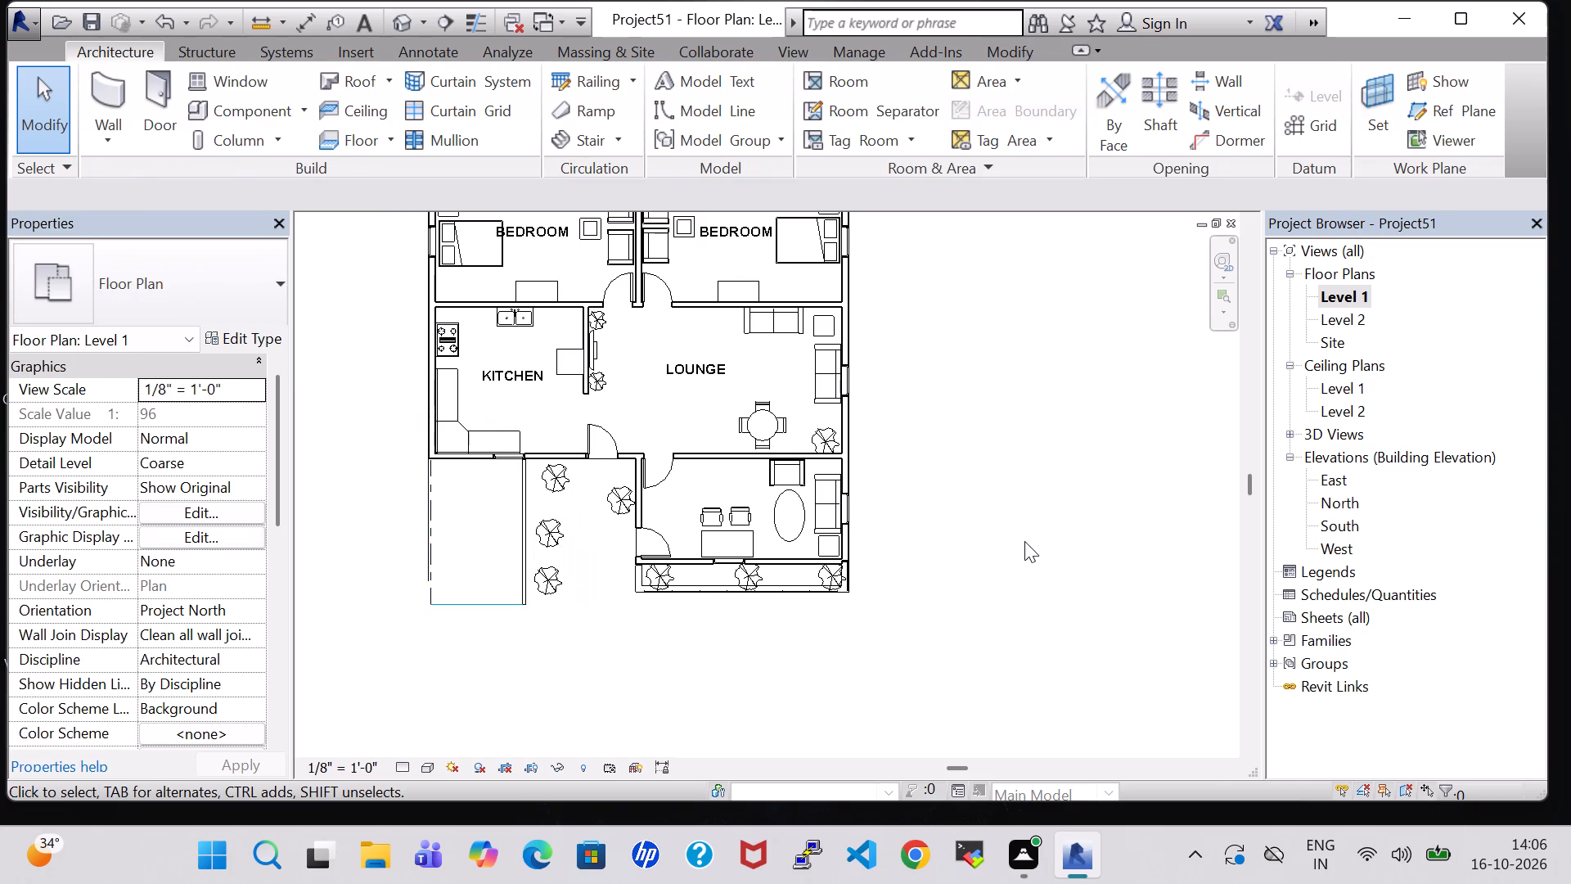
# Set the pl parameter of the parking space type to 13' 0".
pyautogui.scroll(4, 1024, 542)
pyautogui.scroll(1, 835, 572)
pyautogui.moveTo(835, 572); pyautogui.dragTo(1198, 557, button='middle')
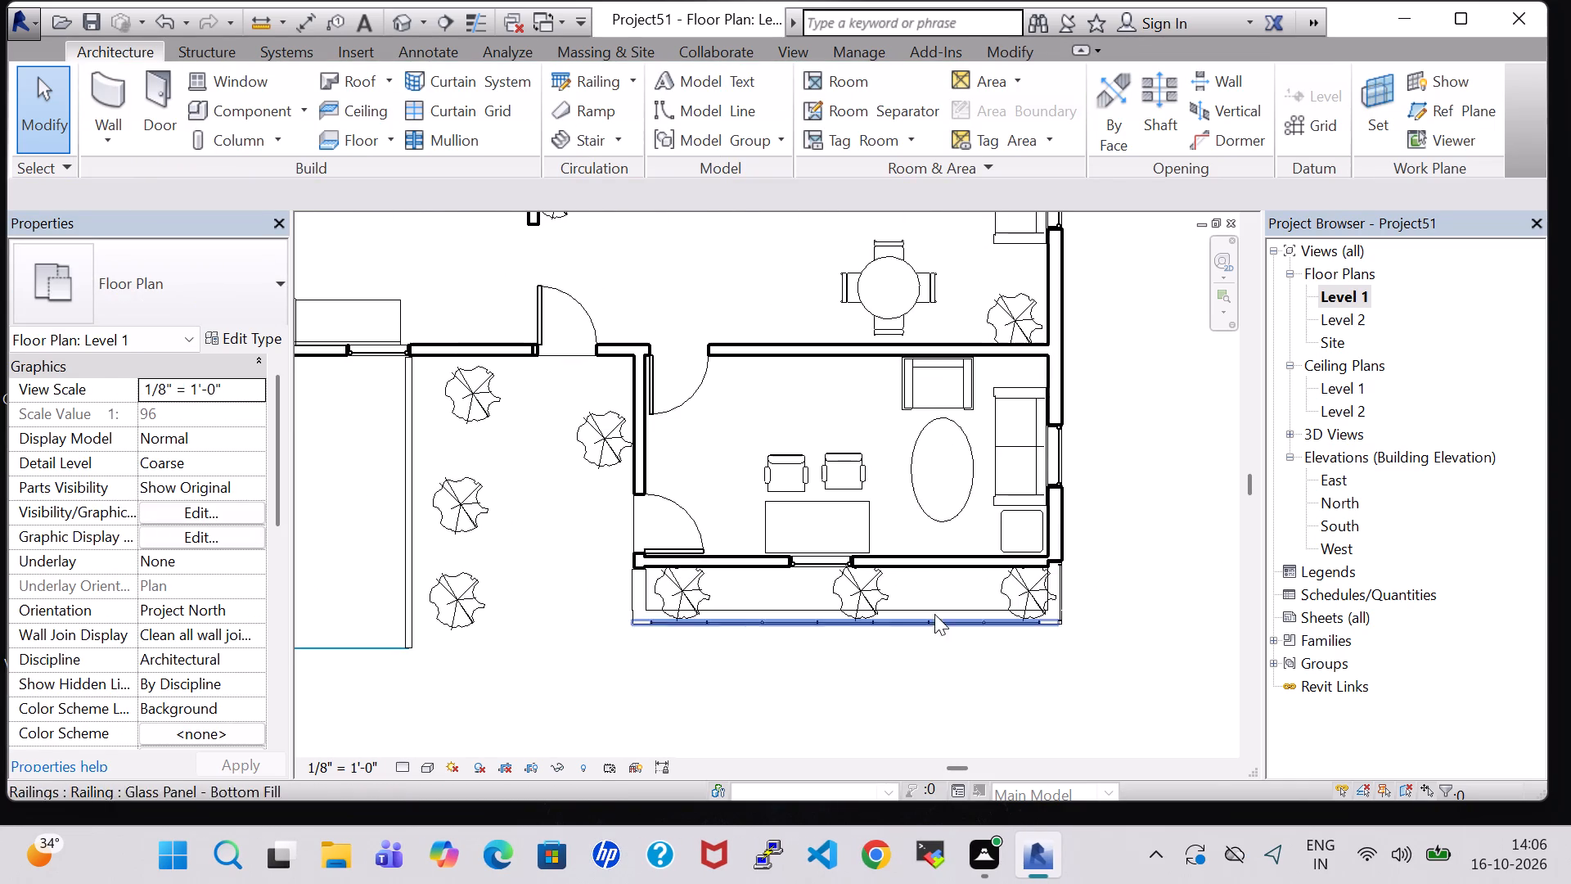
pyautogui.click(419, 513)
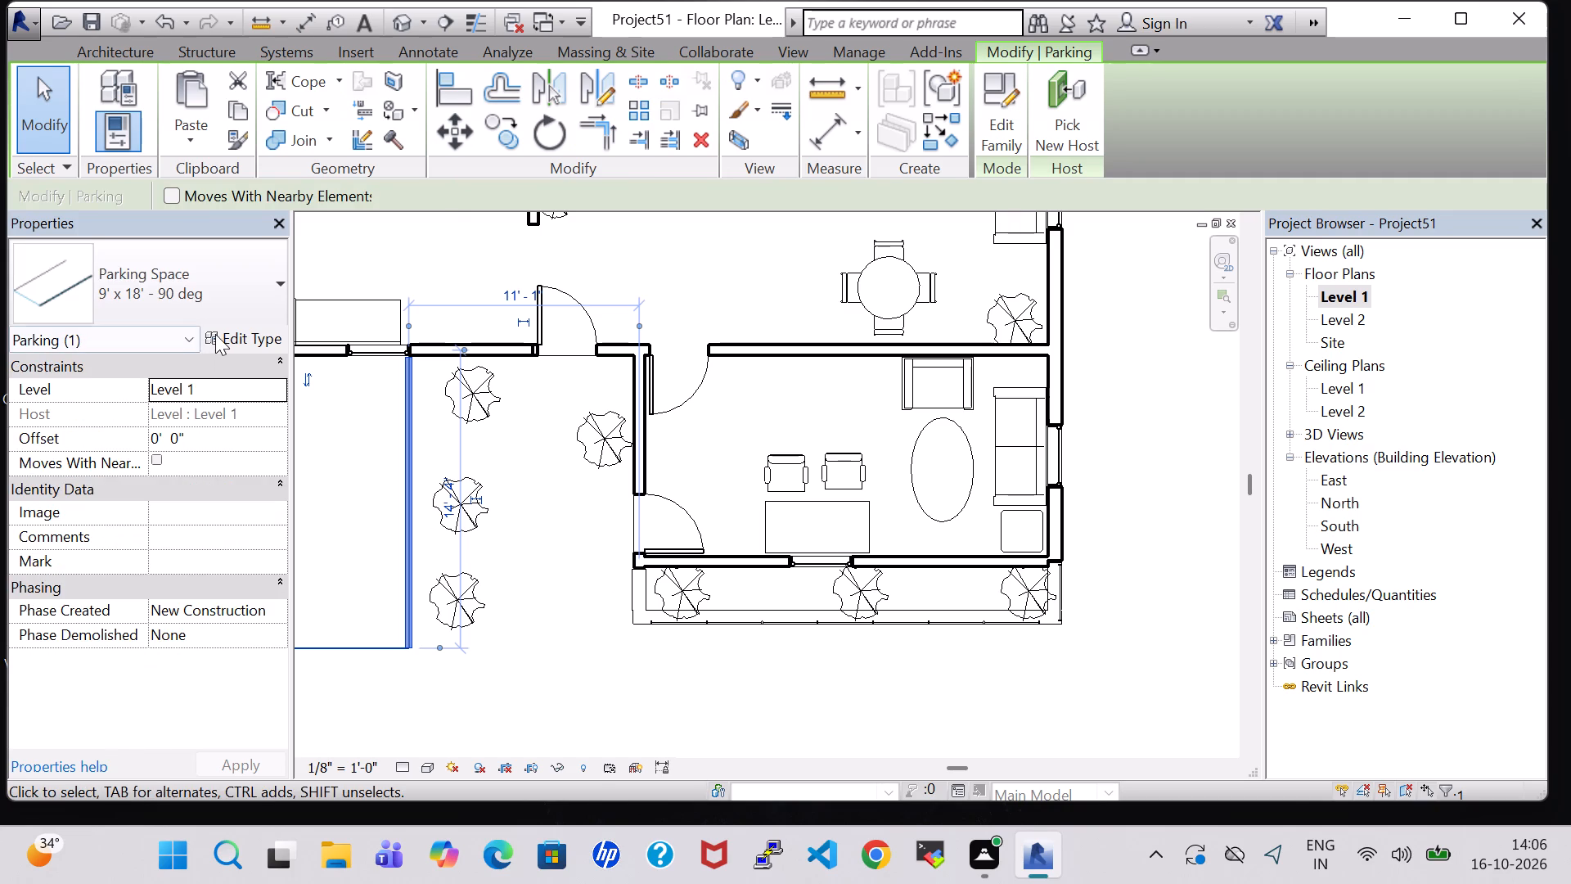
pyautogui.click(215, 334)
pyautogui.click(1112, 435)
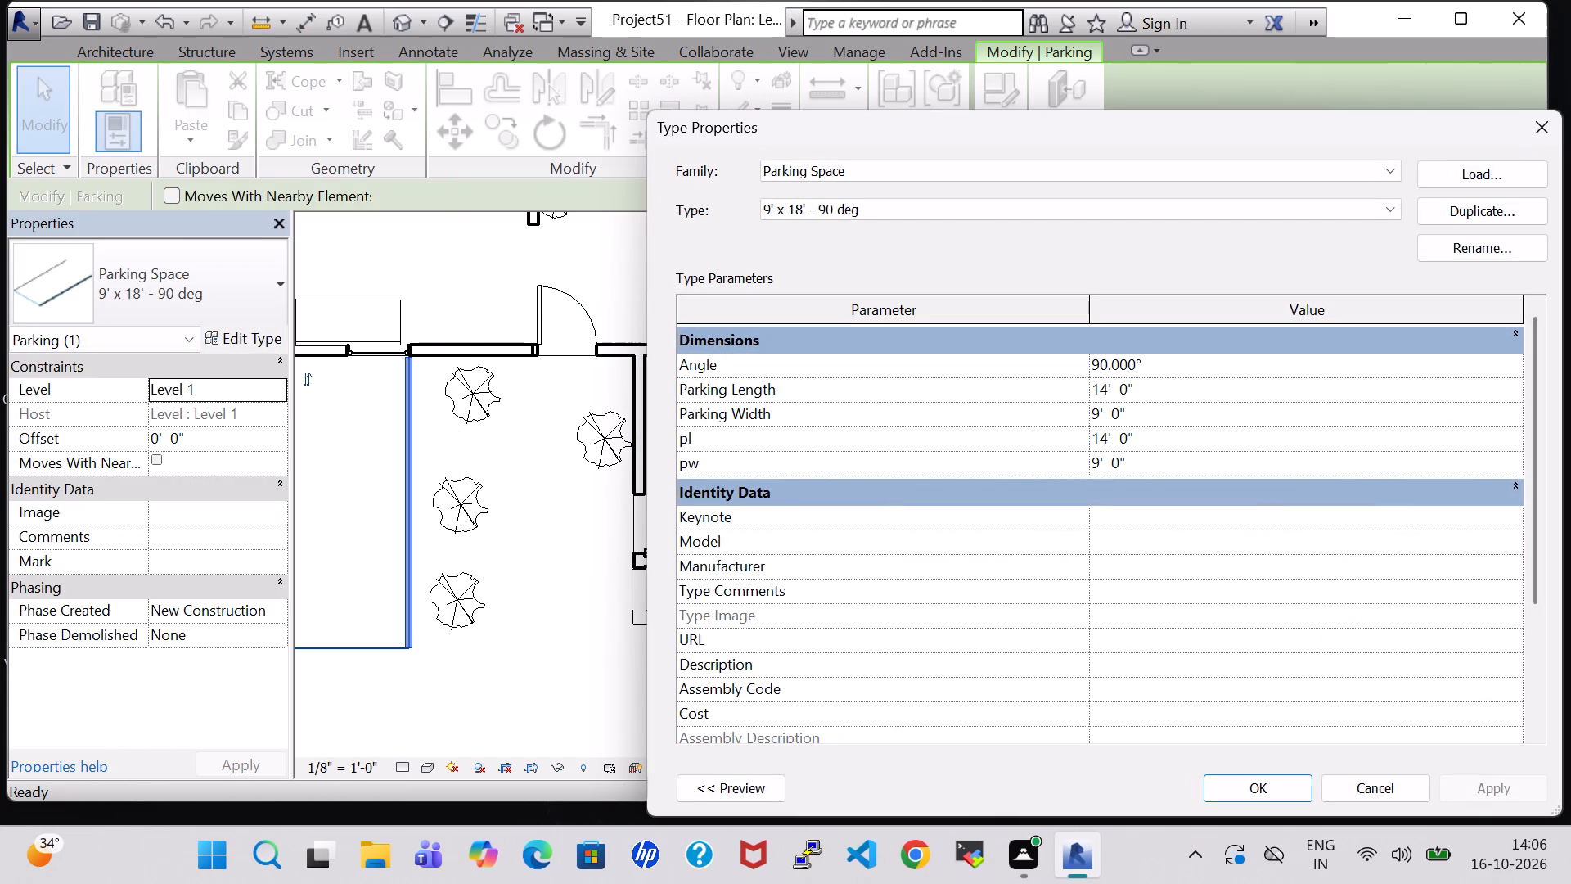
pyautogui.click(1107, 440)
pyautogui.press('BackSpace')
pyautogui.press('3')
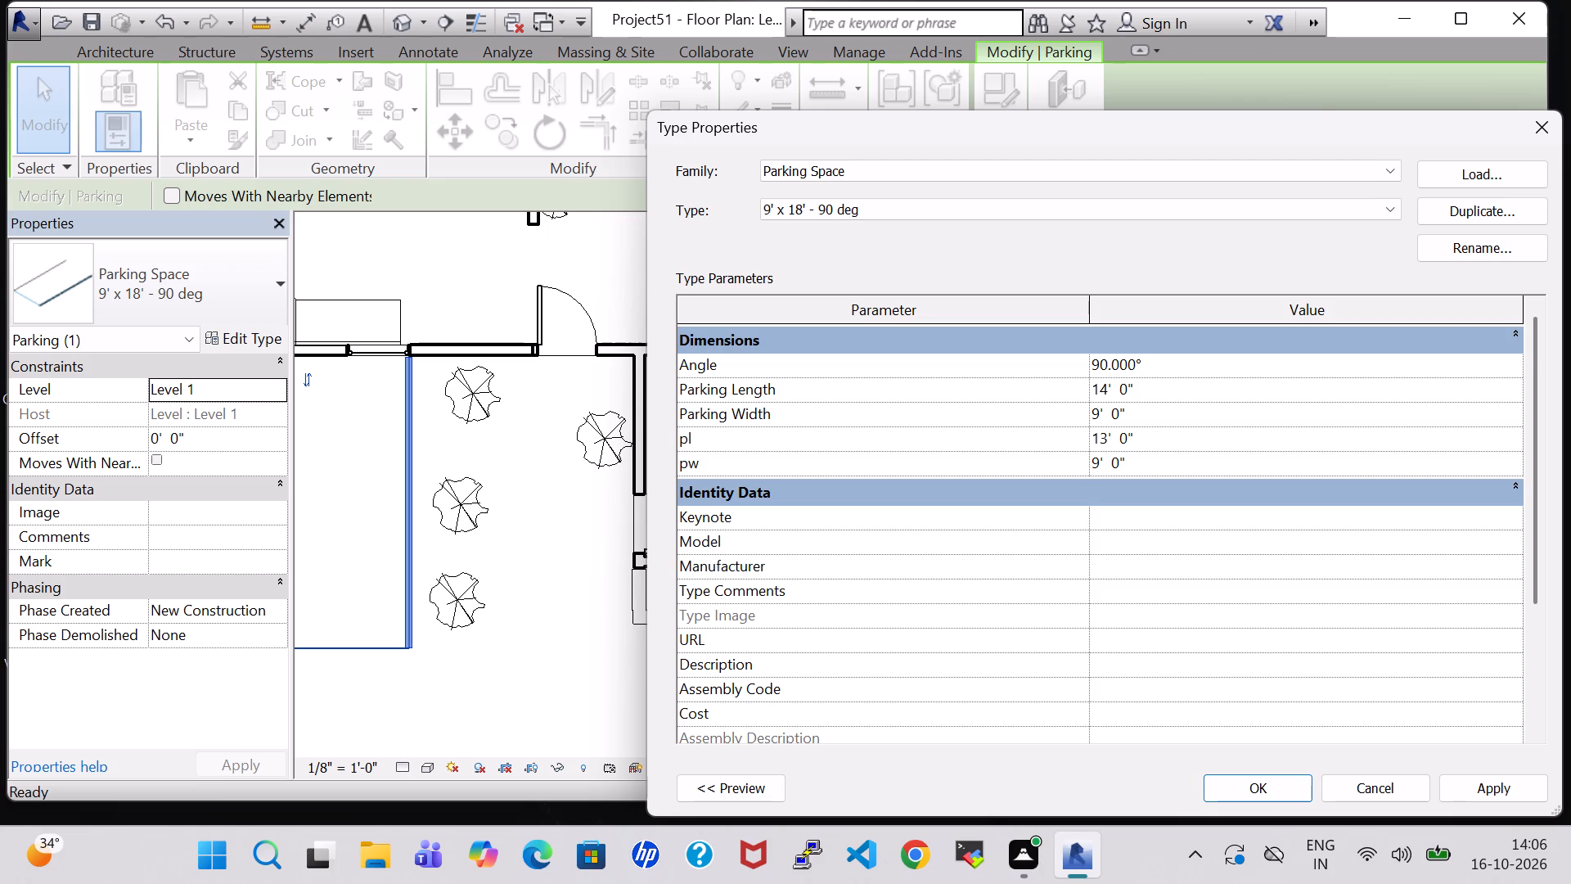
pyautogui.click(1263, 796)
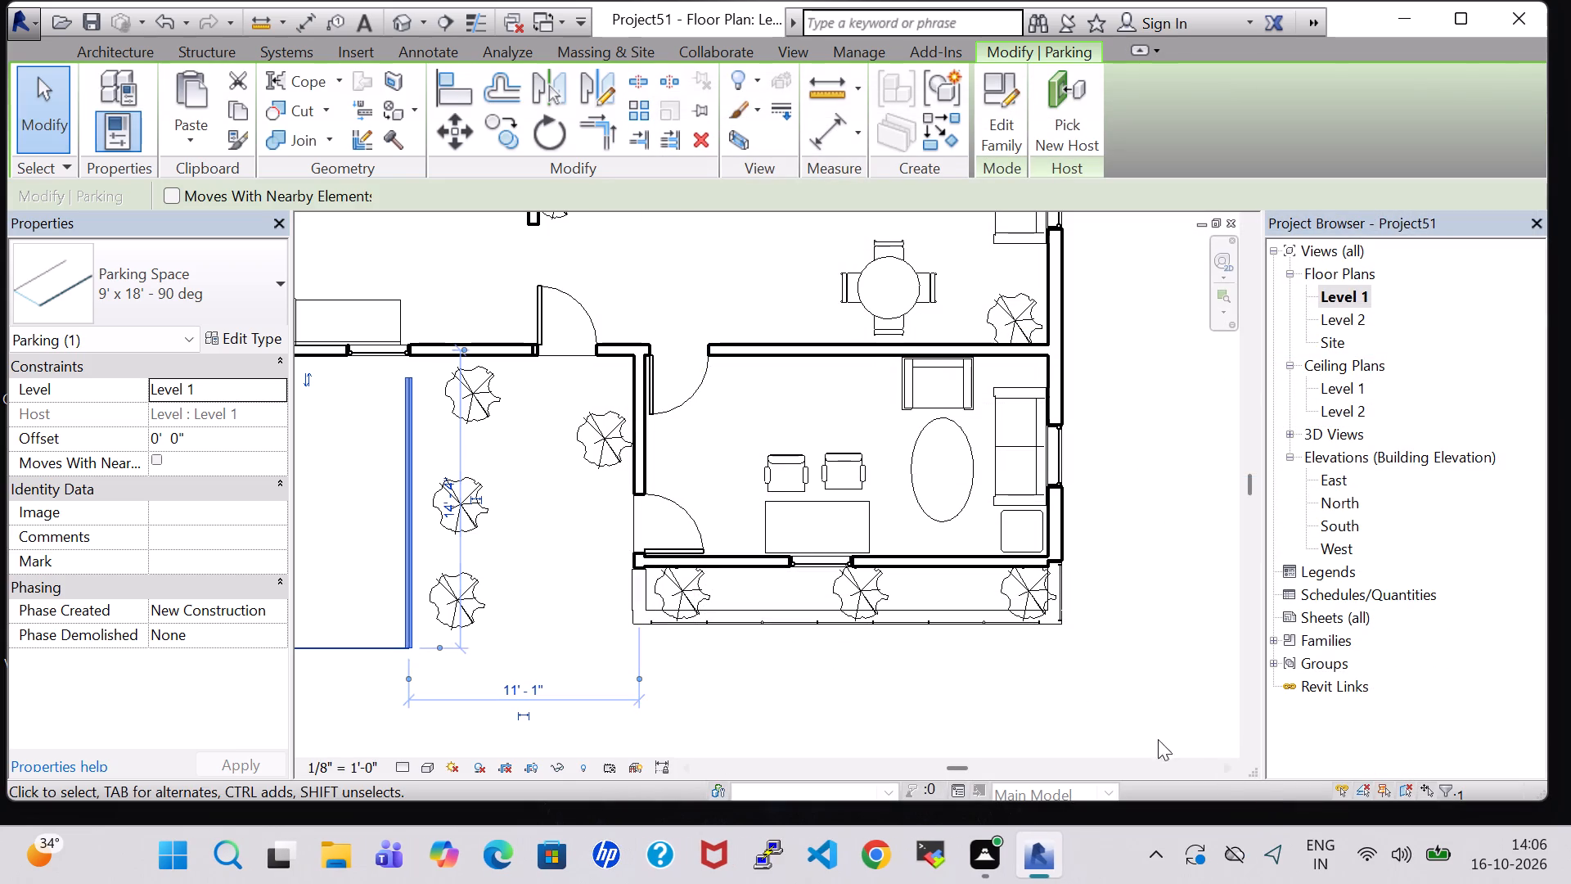
pyautogui.click(896, 710)
# Nudge the shortened parking space north until its side lines meet the kitchen's south wall again.
pyautogui.click(406, 634)
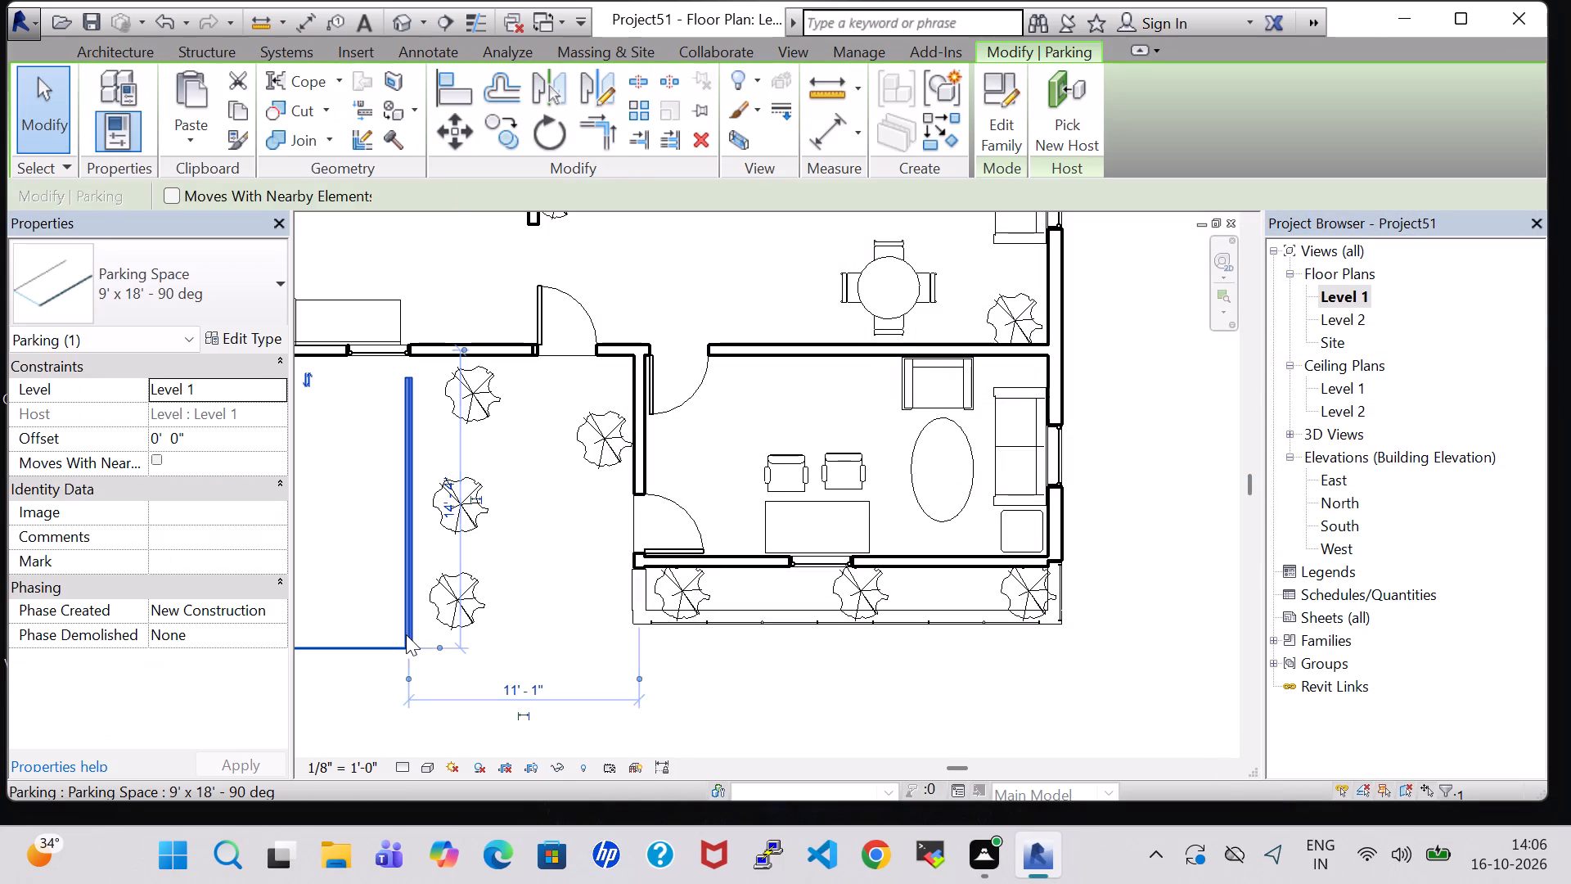
pyautogui.press('Up')
pyautogui.press('Up')
pyautogui.press('Up')
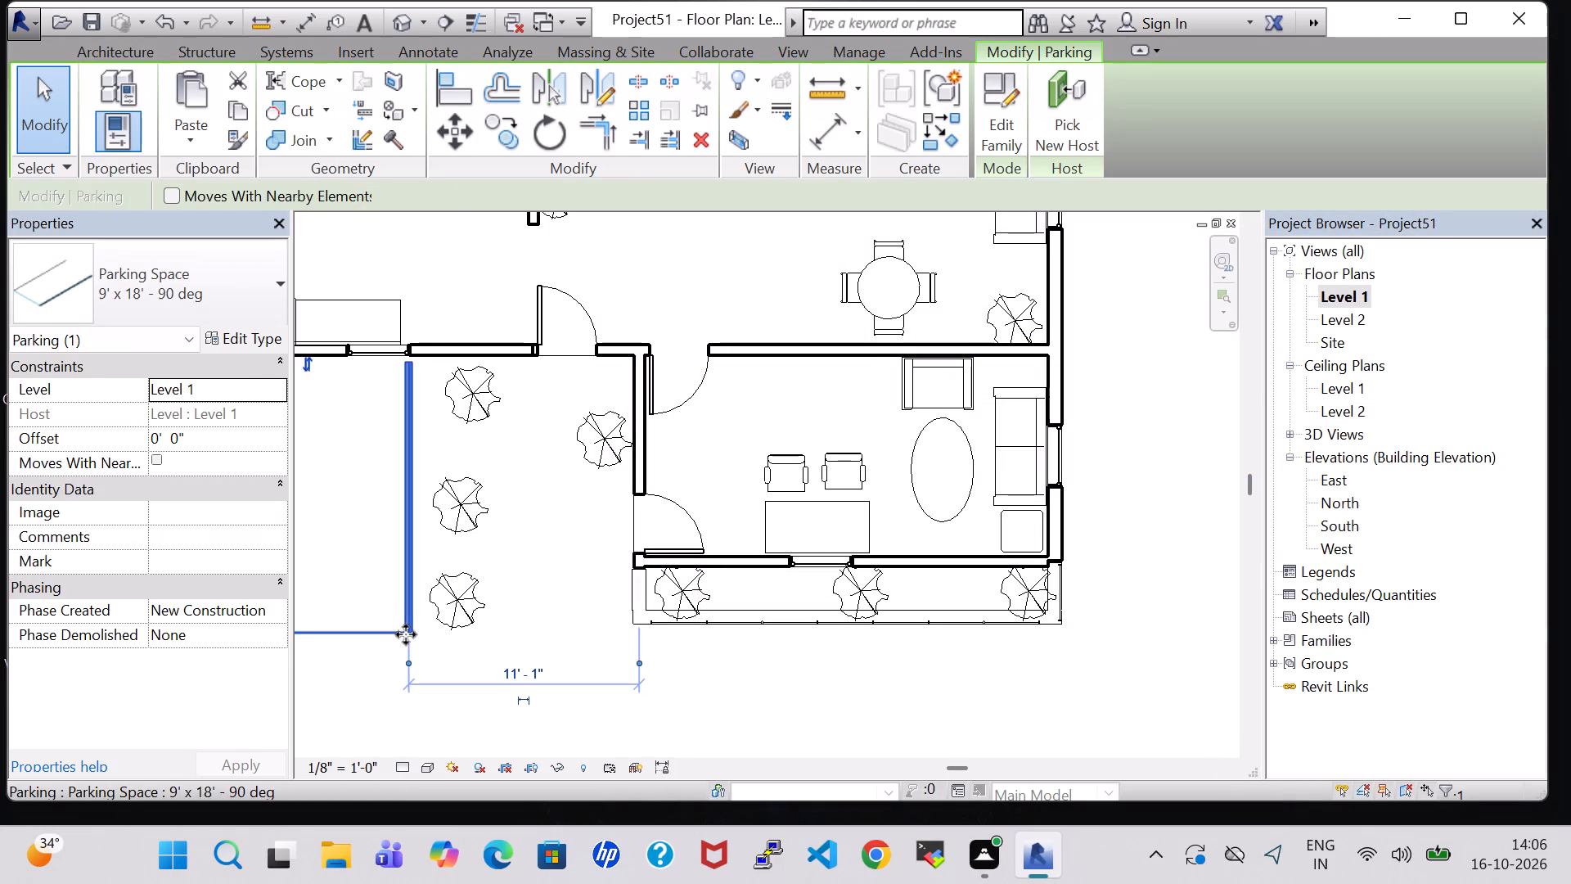
pyautogui.press('Up')
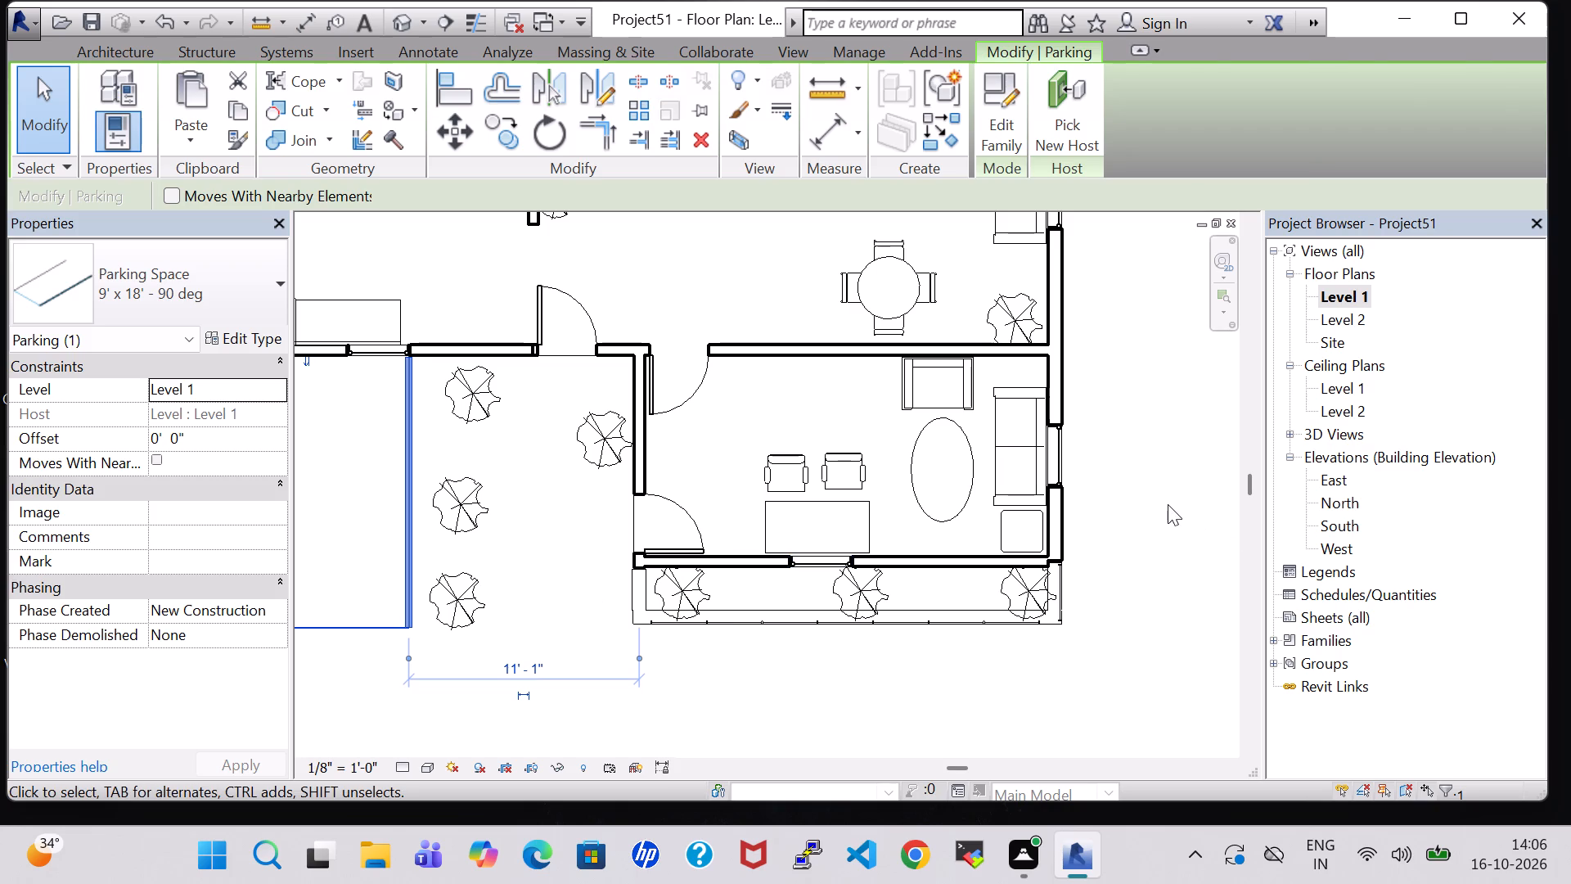
pyautogui.click(1162, 504)
# Nudge the middle Crane Lily beside the parking space slightly north.
pyautogui.scroll(-5, 1162, 504)
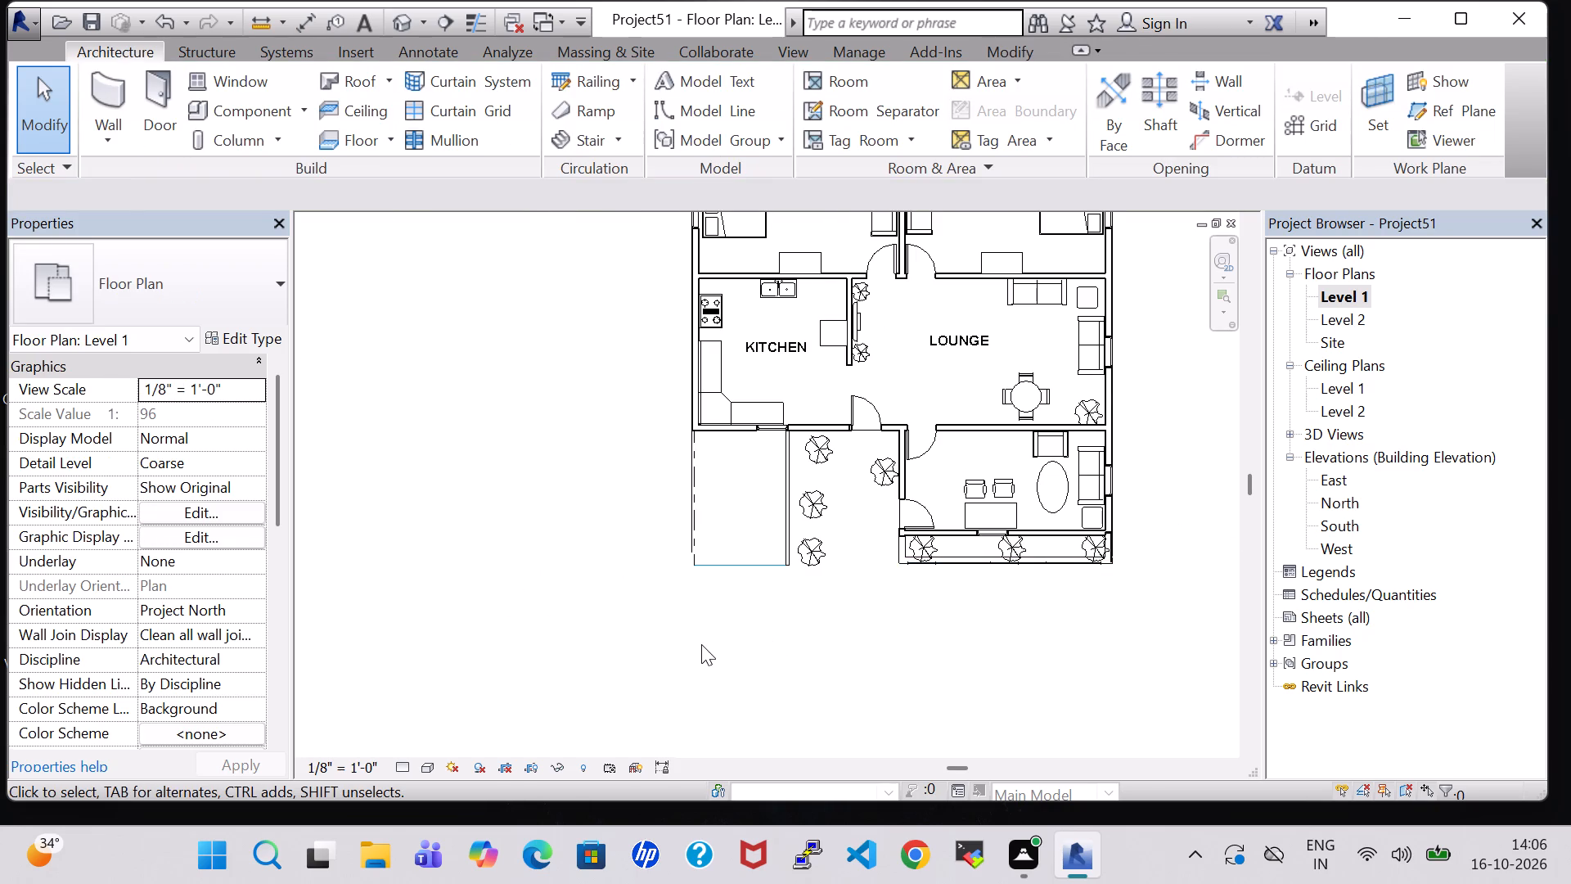
pyautogui.click(701, 644)
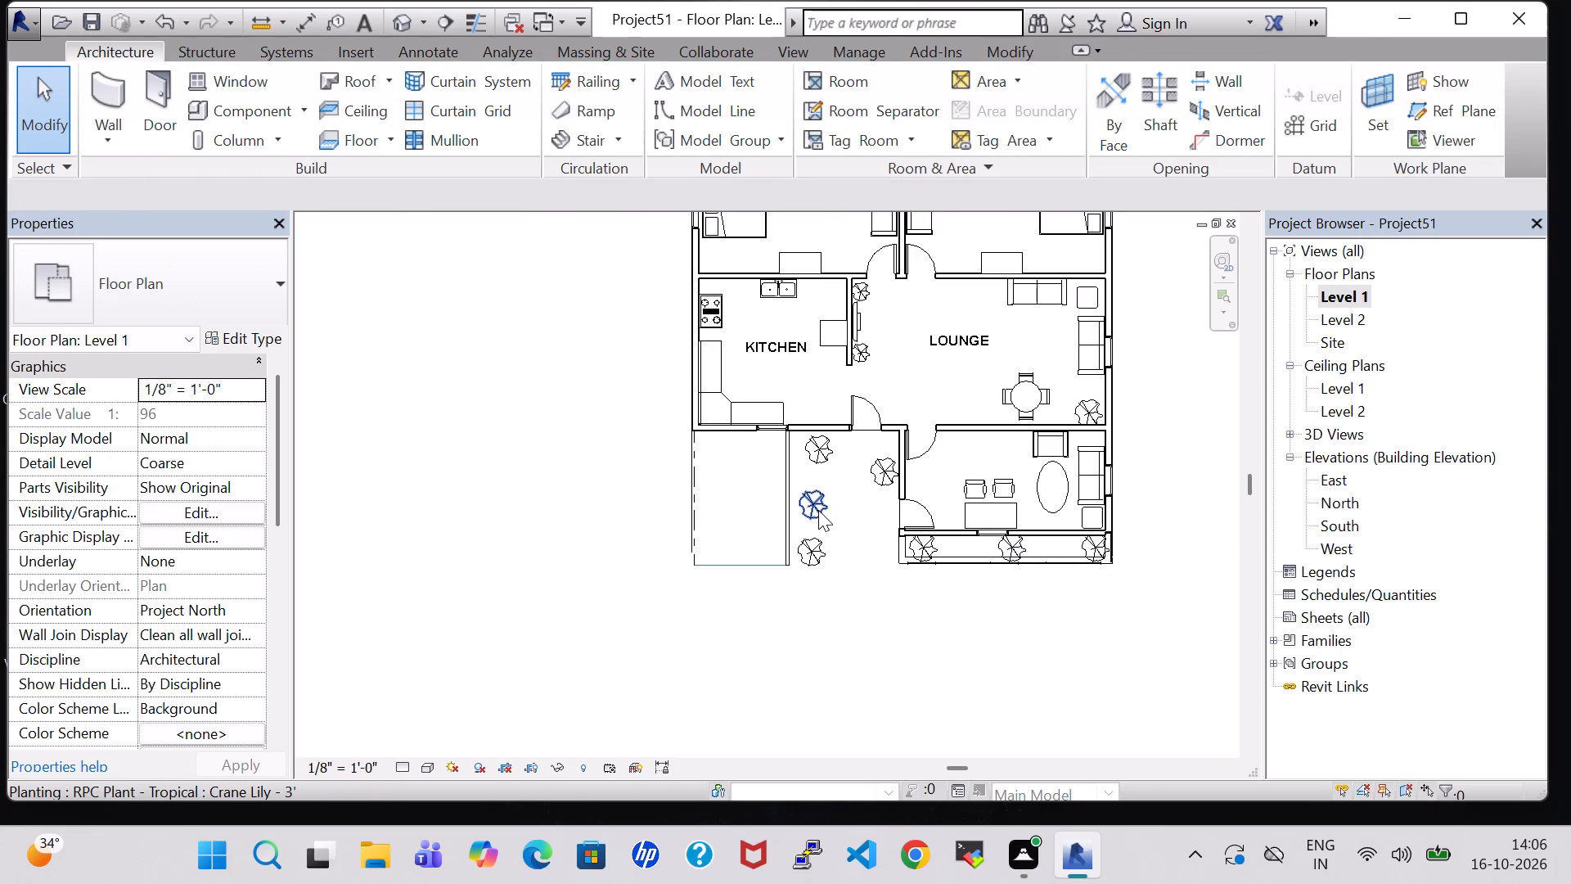
pyautogui.click(818, 510)
pyautogui.press('Up')
pyautogui.press('Up')
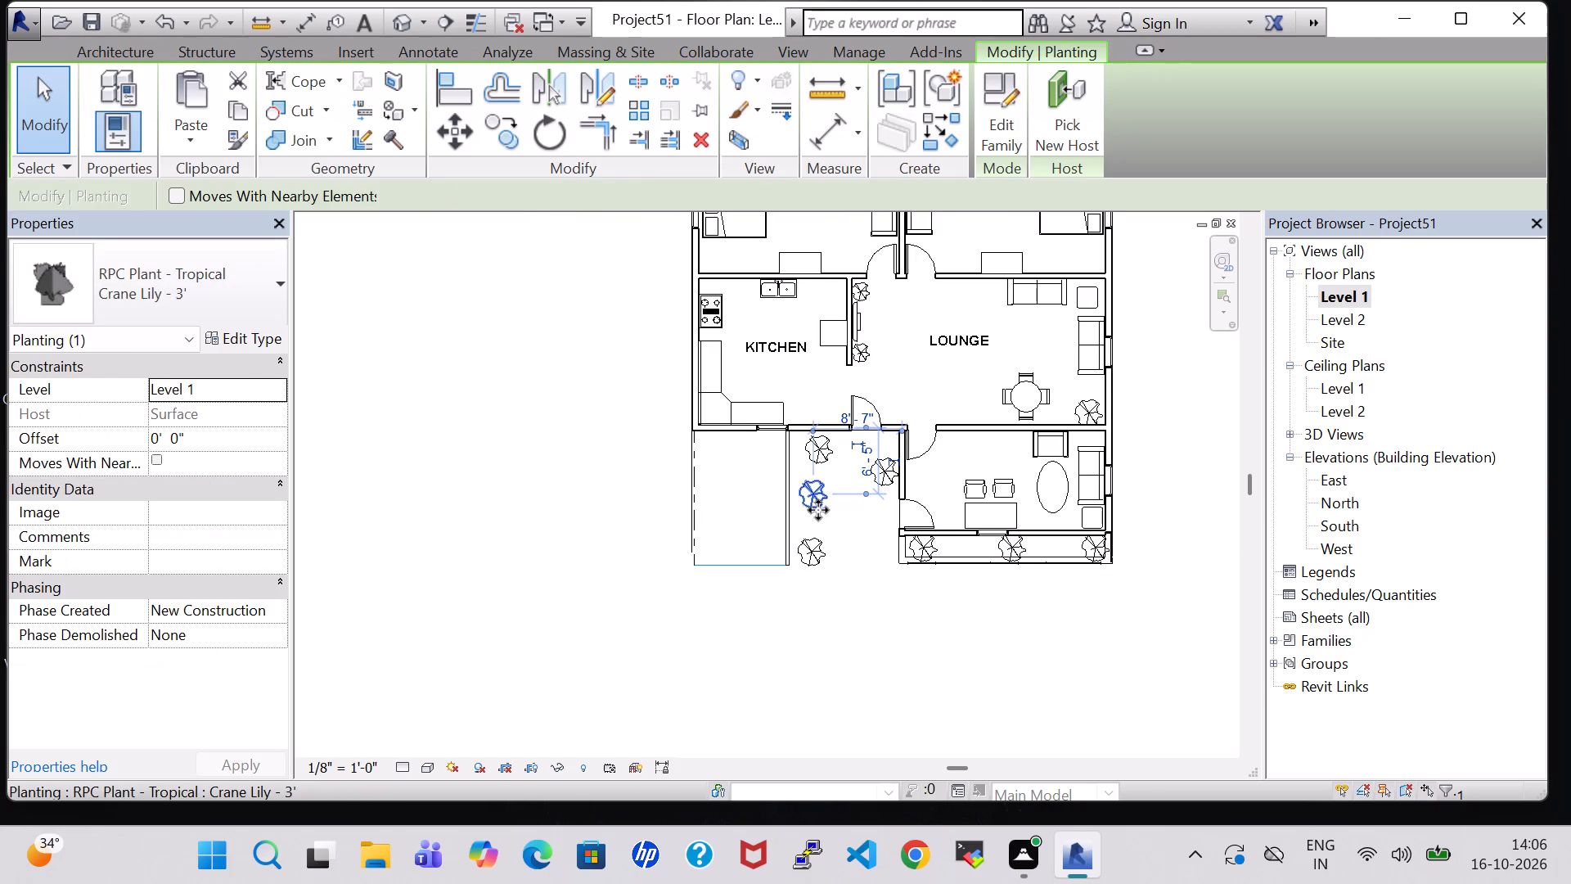
pyautogui.click(898, 575)
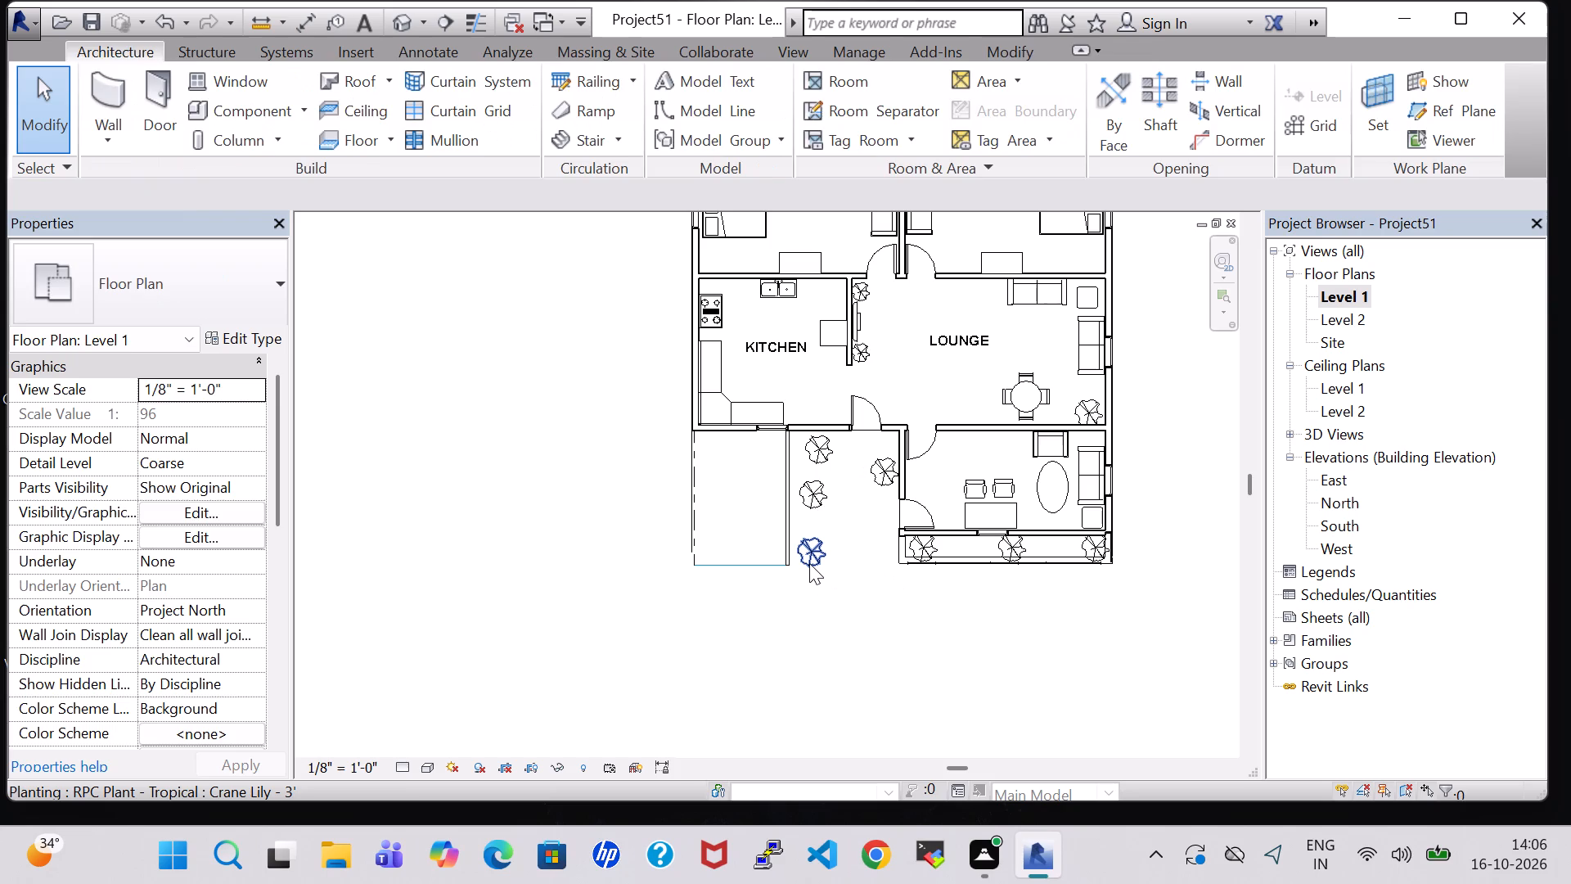
# Nudge the middle and southern Crane Lily plants east, away from the parking space, and the southern one slightly north.
pyautogui.click(809, 563)
pyautogui.press('Right')
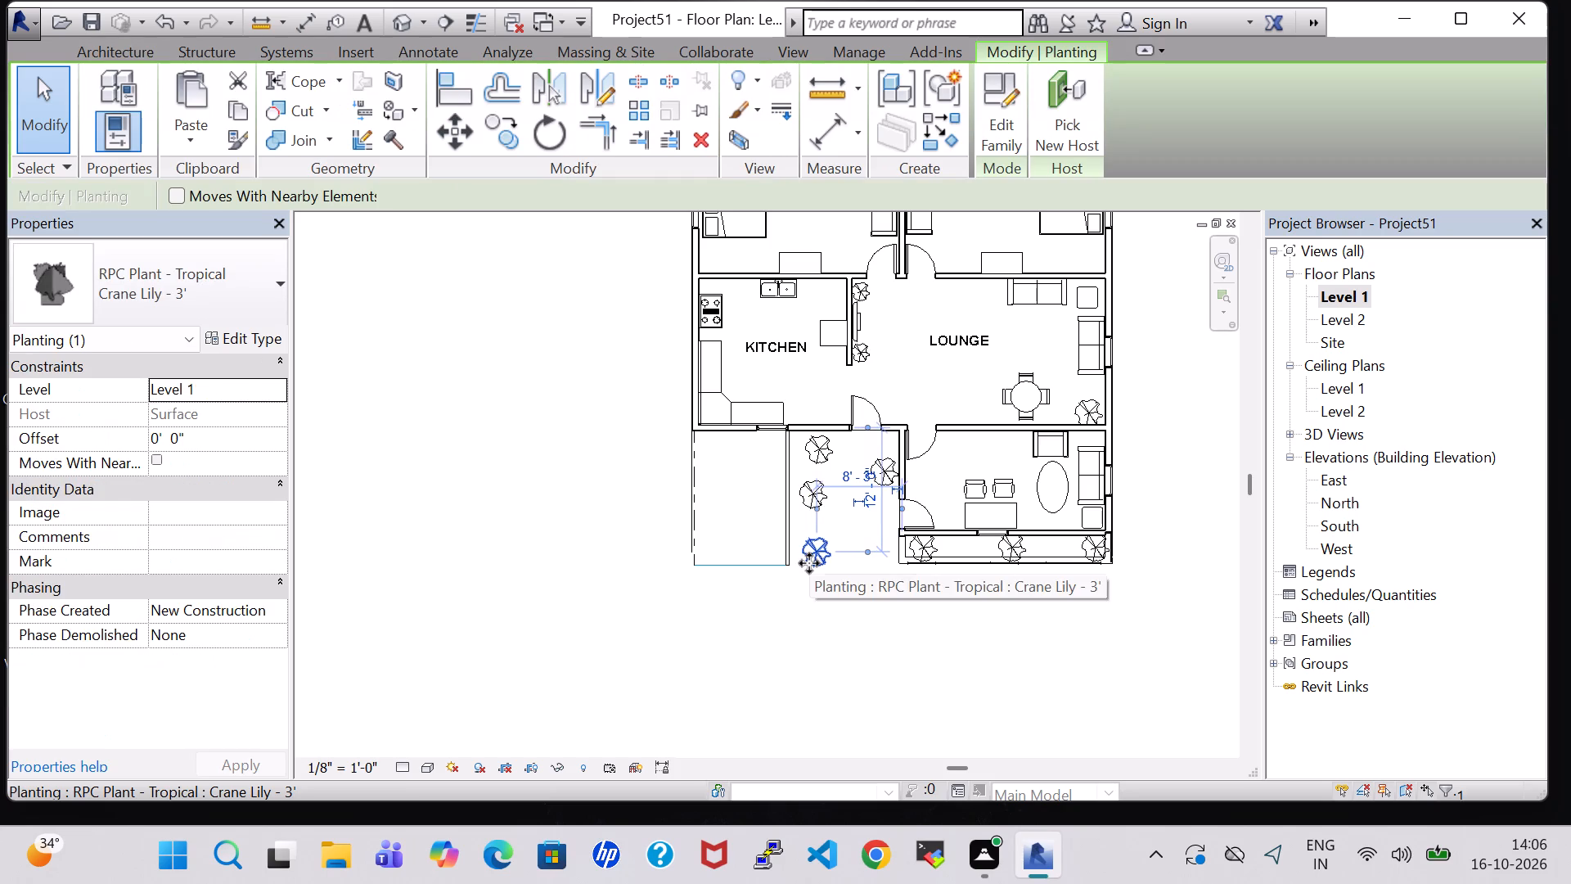
pyautogui.click(818, 453)
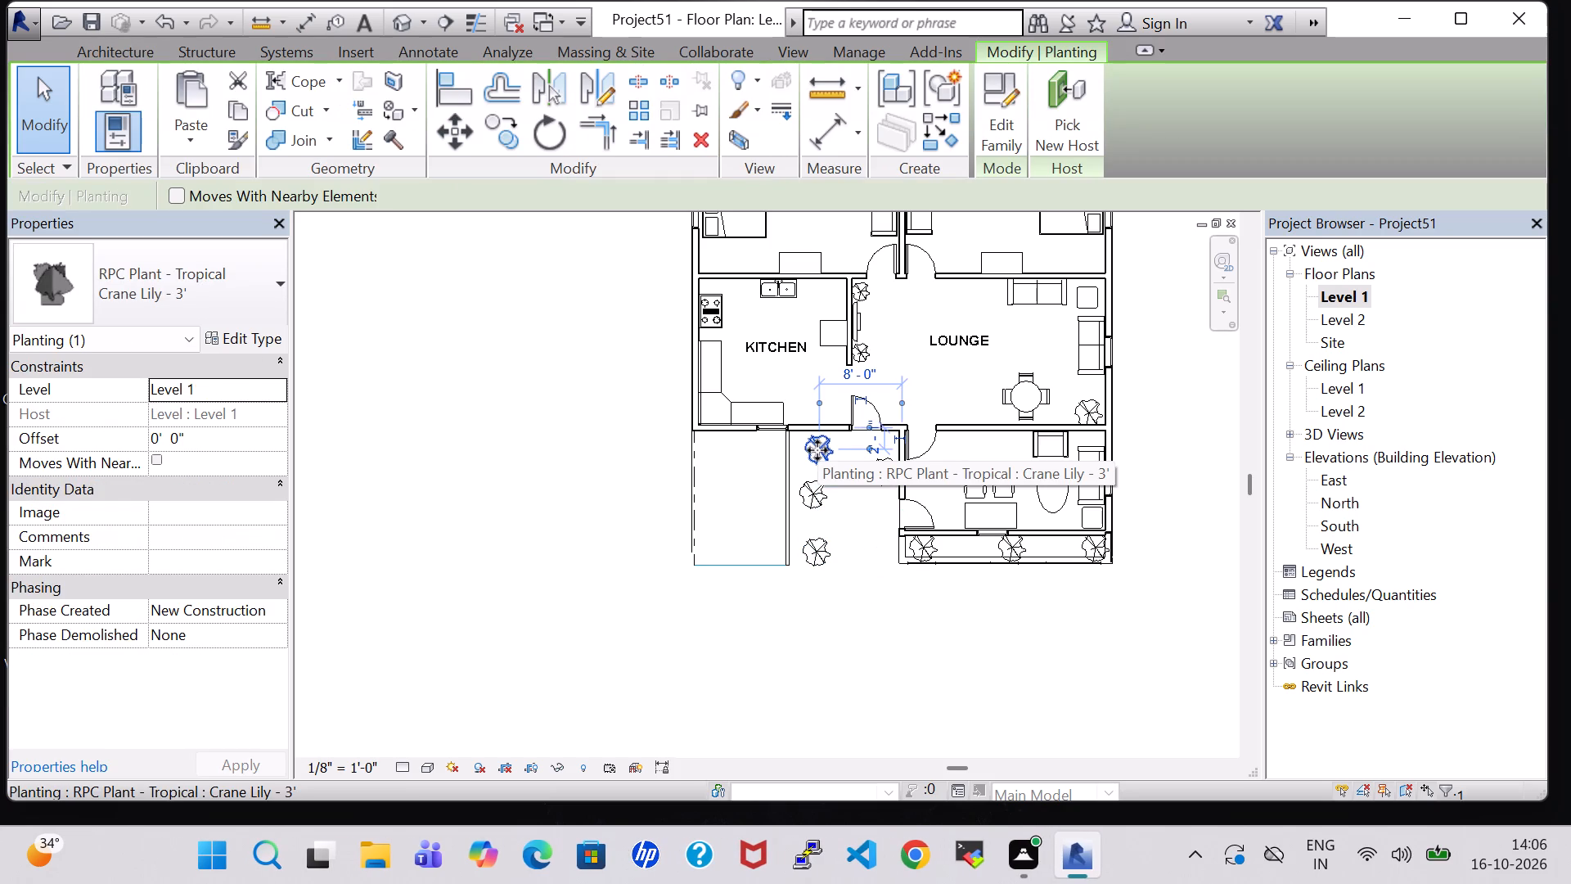
pyautogui.click(822, 490)
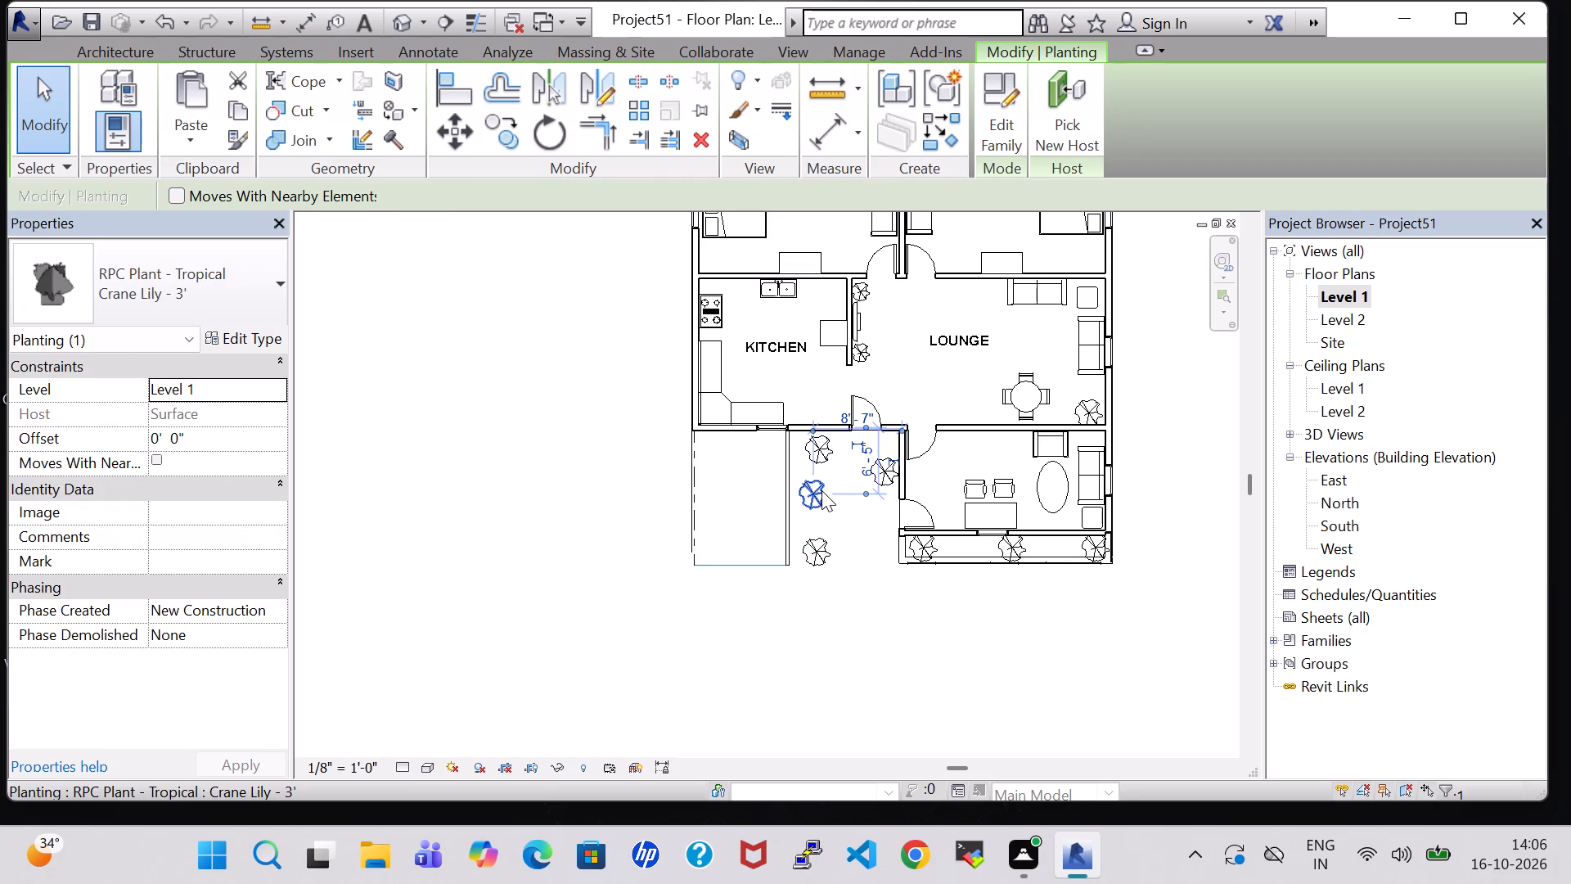
pyautogui.press('Right')
pyautogui.press('Right')
pyautogui.click(827, 548)
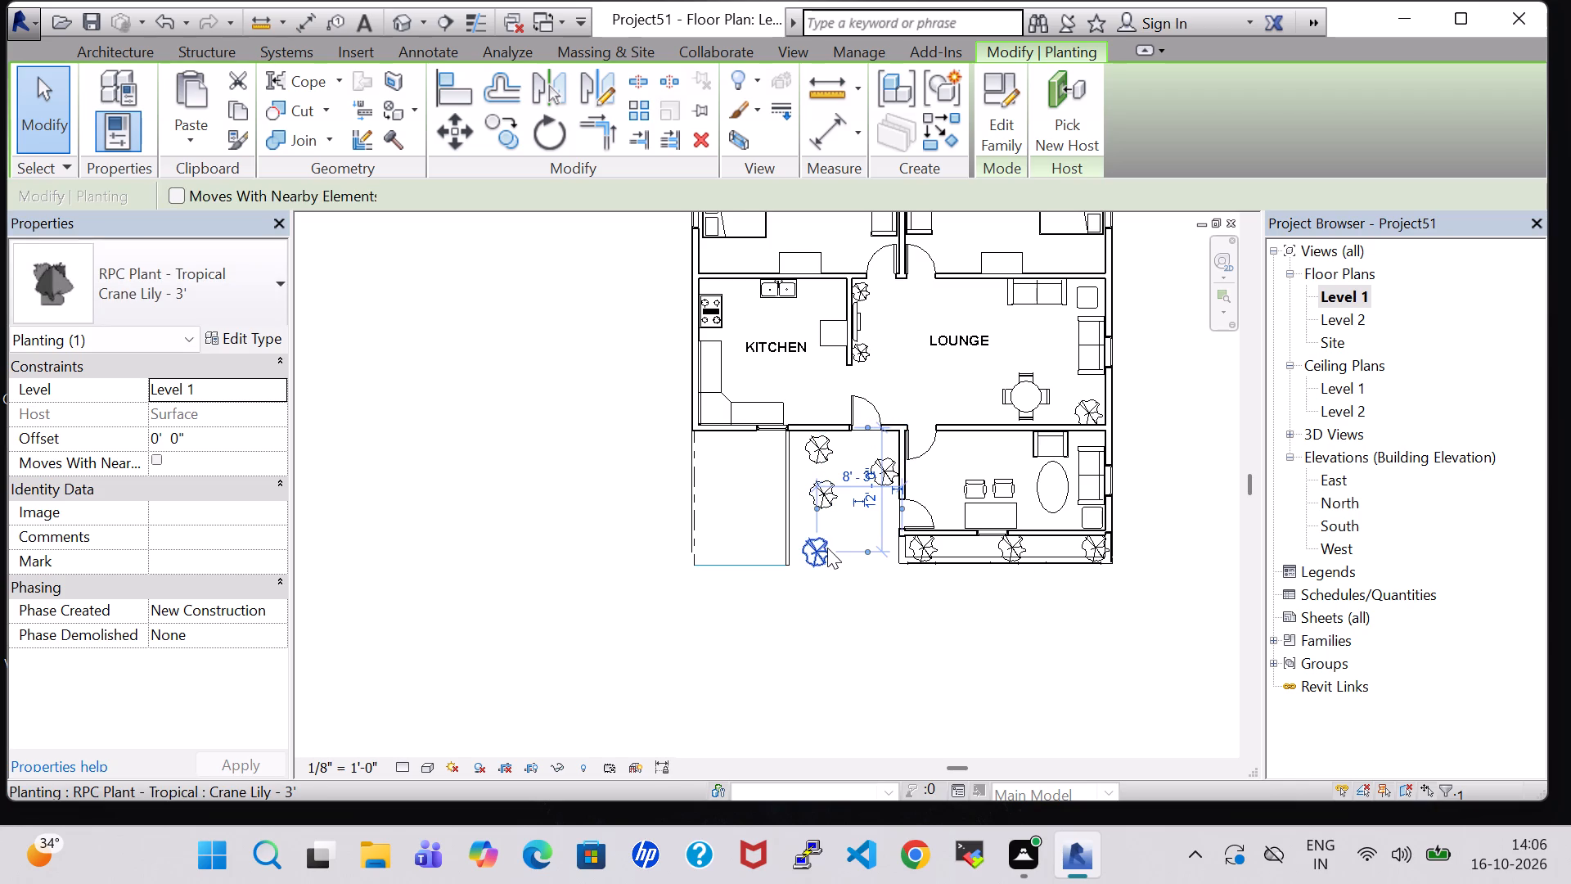
pyautogui.press('Up')
pyautogui.press('Right')
pyautogui.press('Right')
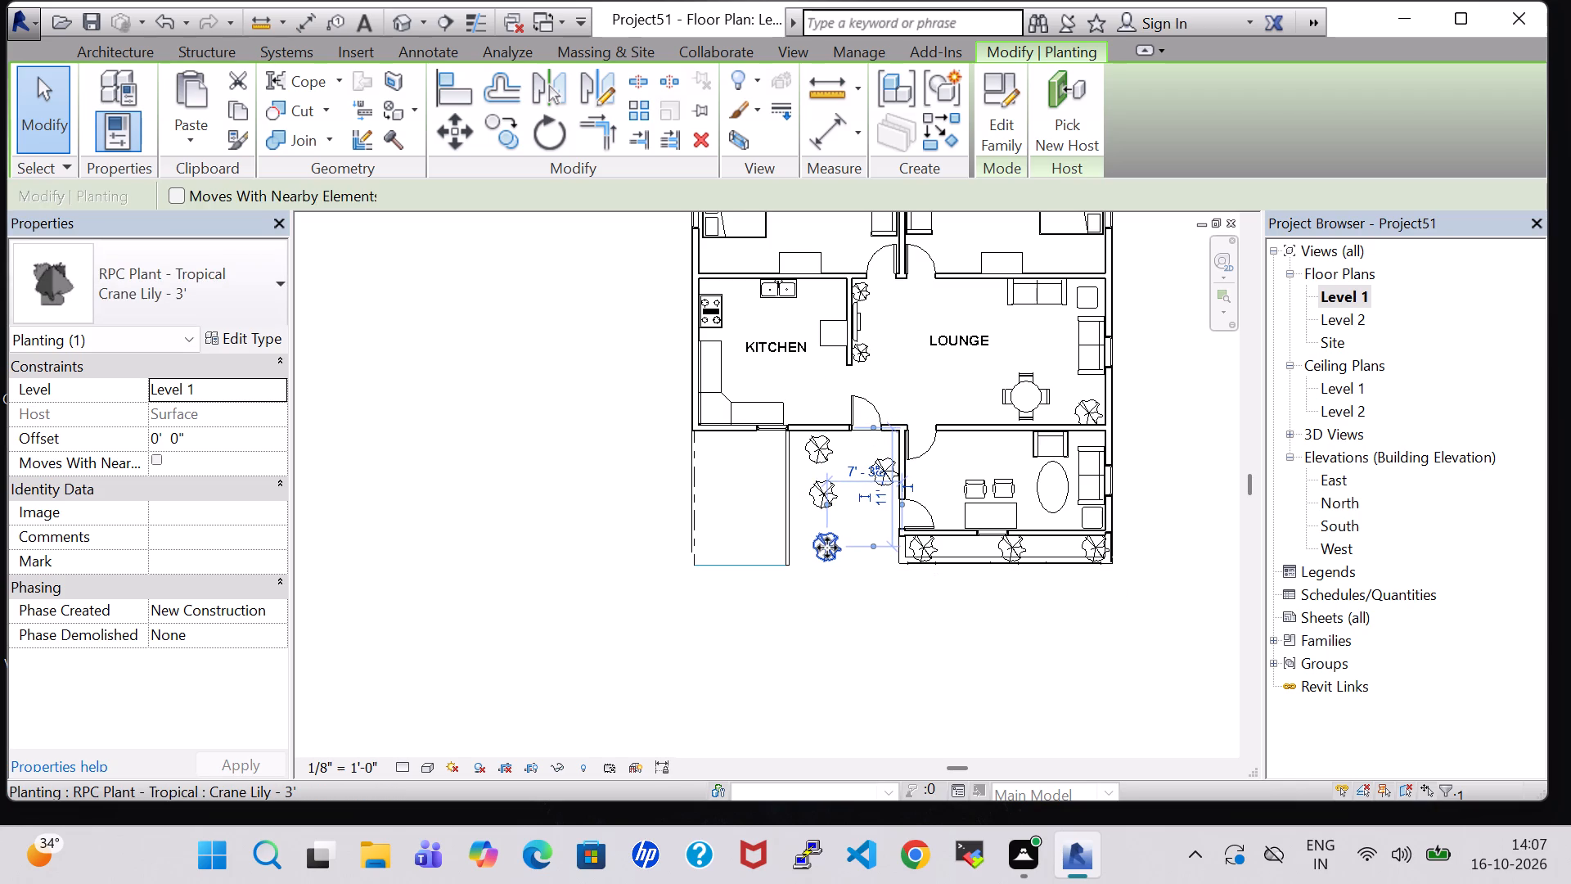
pyautogui.click(844, 580)
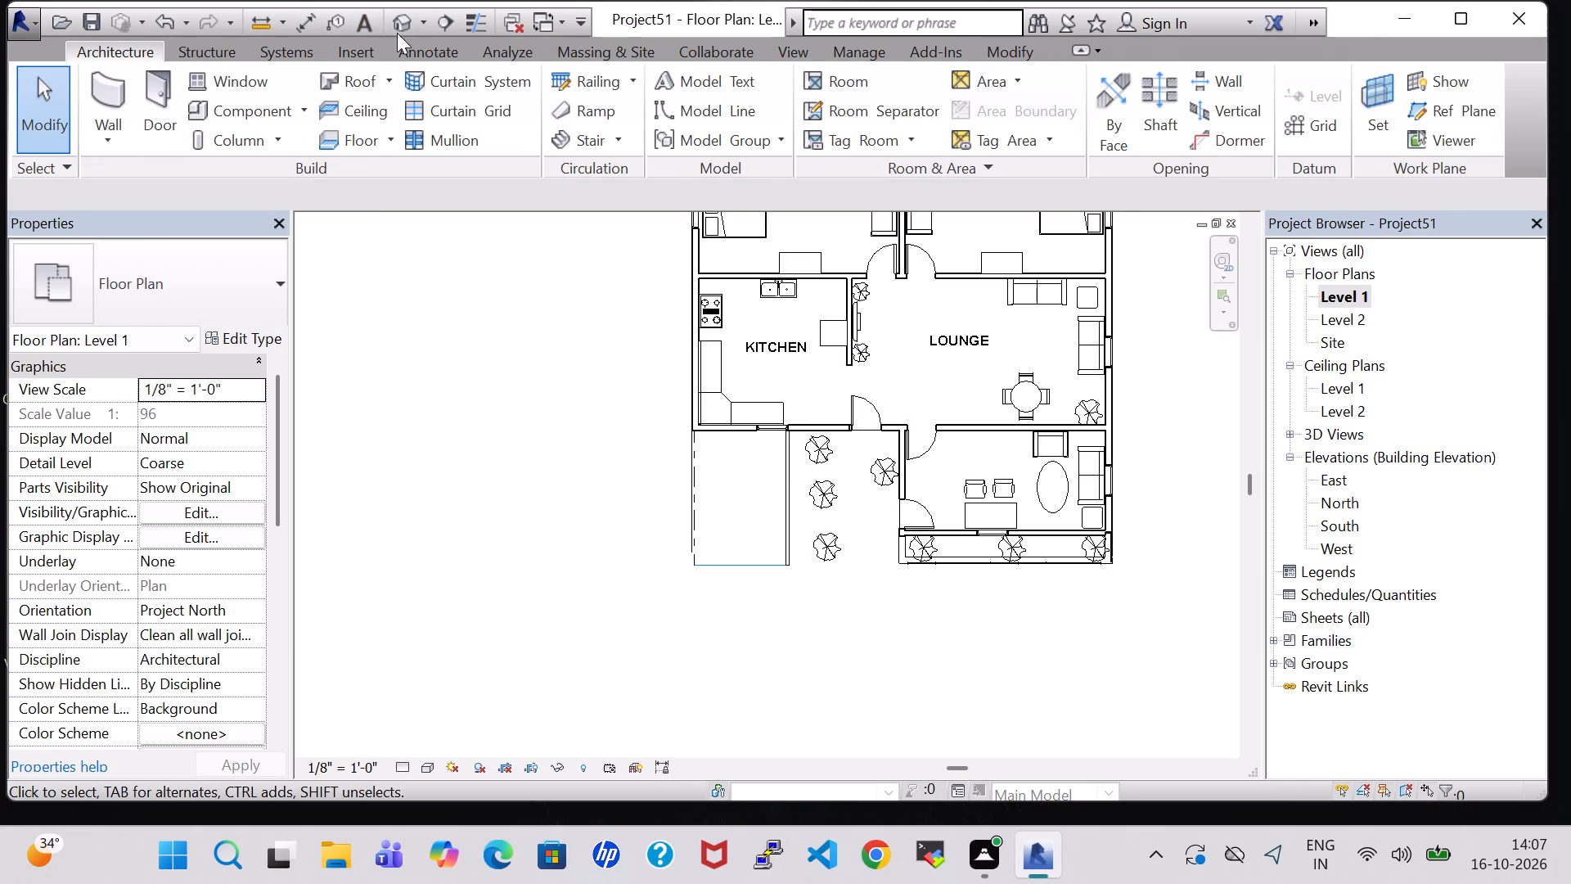
# Examine the front exterior, the plants and the furnished kitchen, lounge and front room in the 3D view.
pyautogui.click(403, 21)
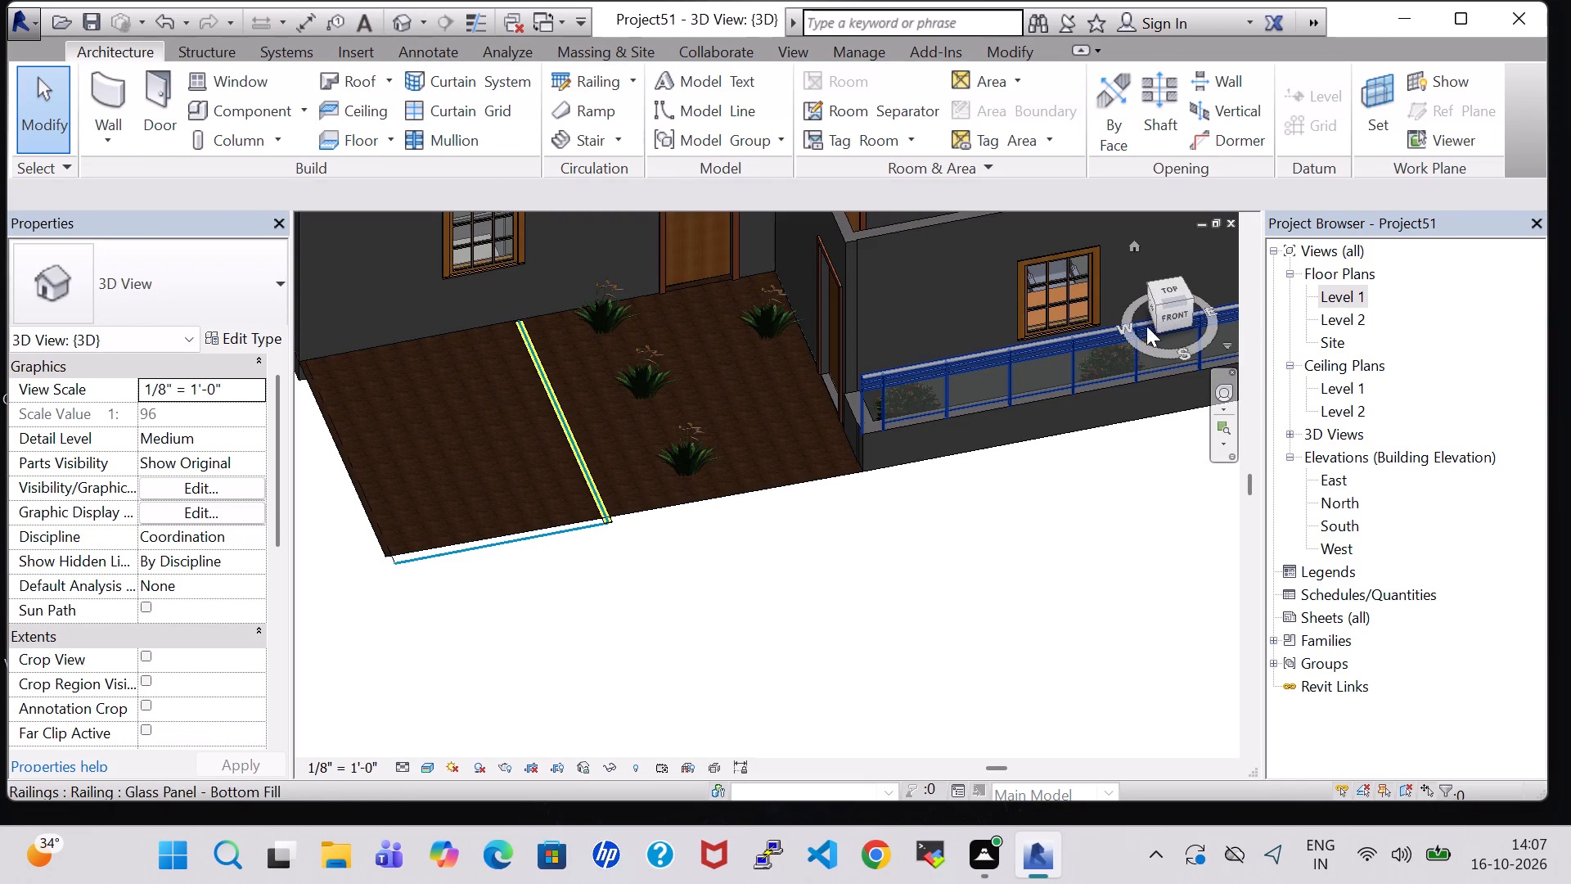
pyautogui.click(1174, 313)
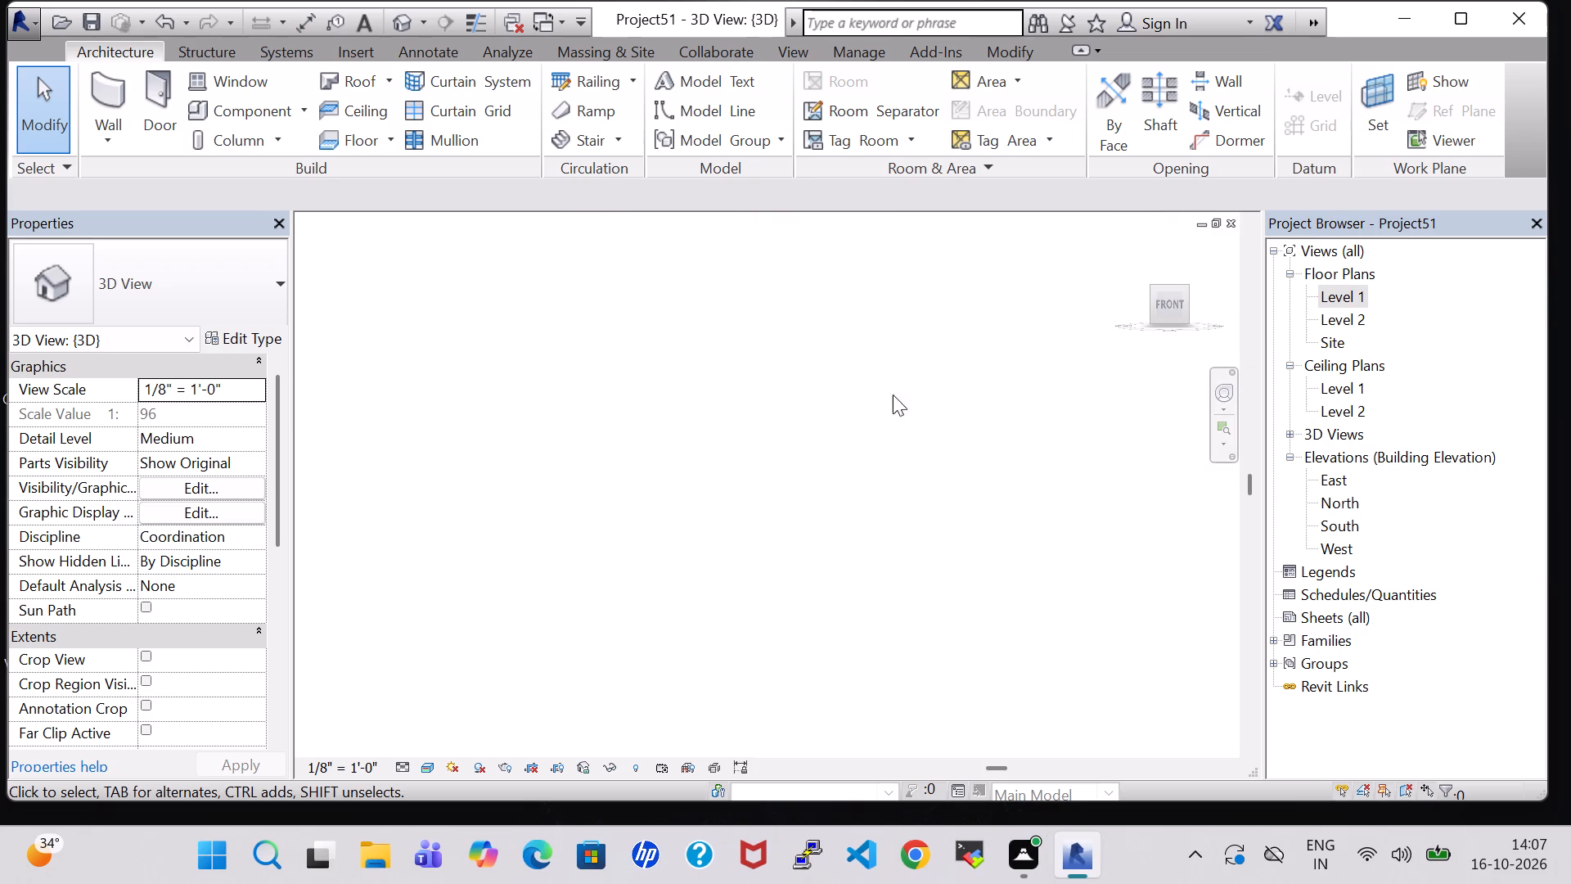
pyautogui.scroll(6, 725, 416)
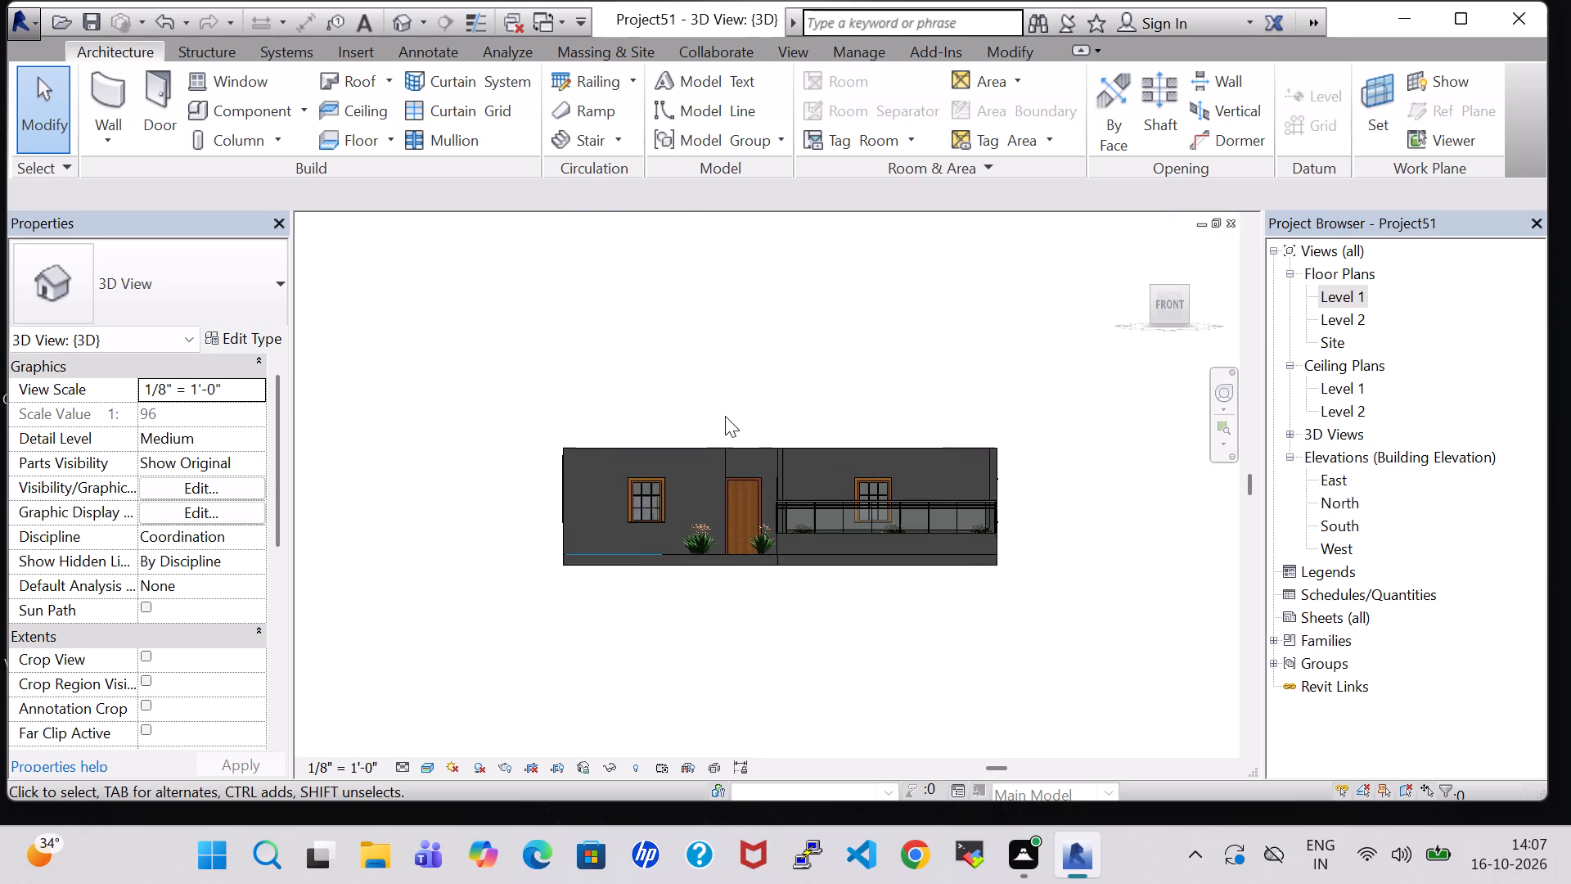
pyautogui.scroll(1, 725, 416)
pyautogui.keyDown('shift'); pyautogui.moveTo(767, 350); pyautogui.dragTo(779, 422, button='middle'); pyautogui.keyUp('shift')
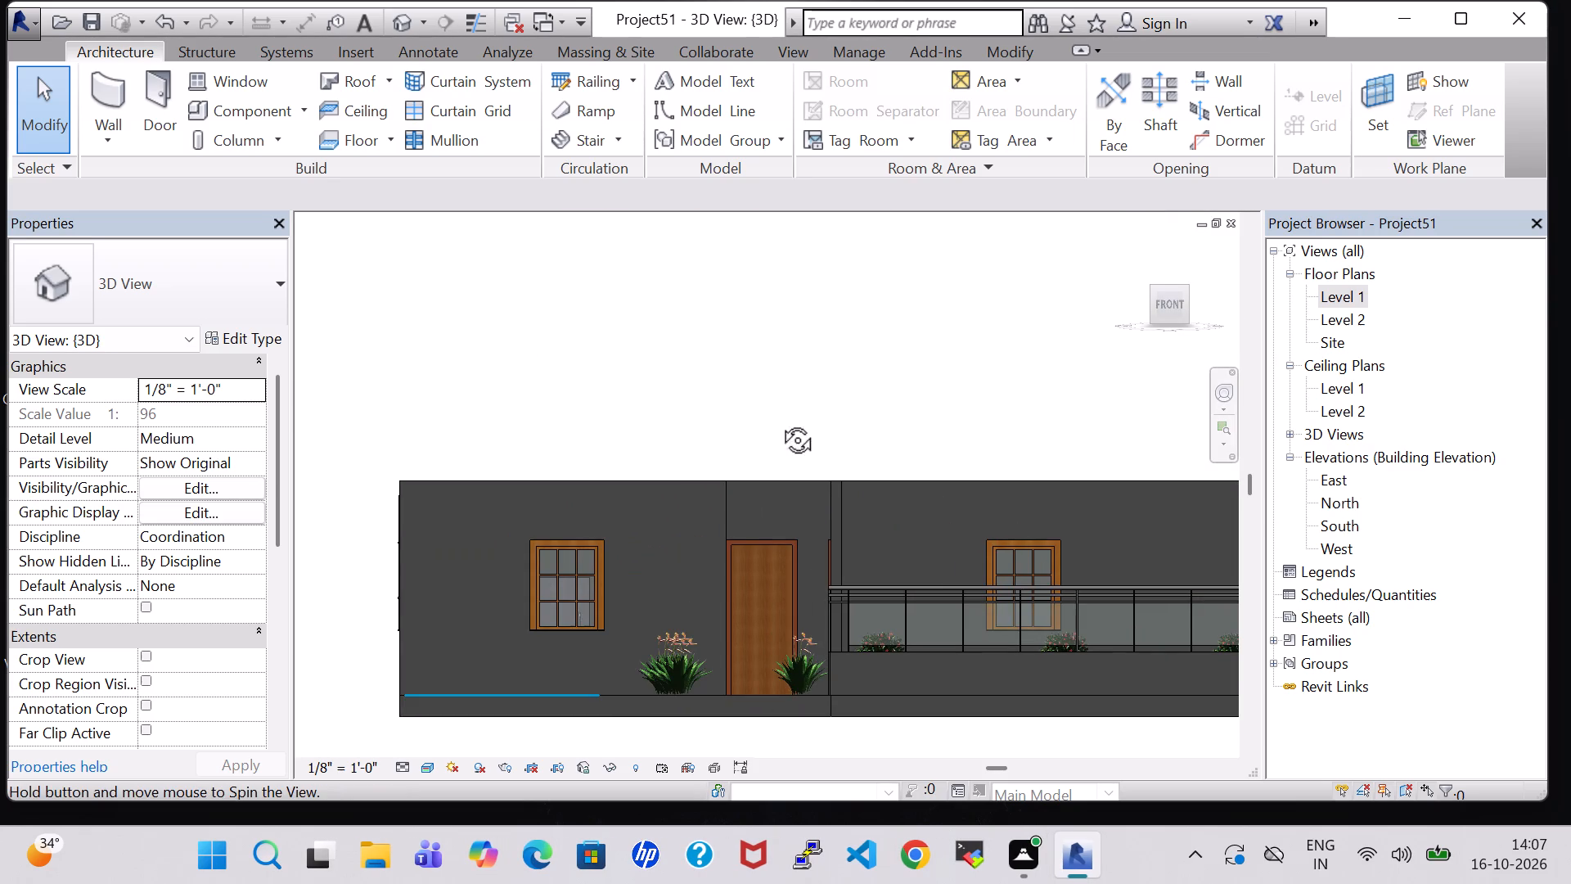
pyautogui.keyDown('shift'); pyautogui.moveTo(779, 422); pyautogui.dragTo(797, 536, button='middle'); pyautogui.keyUp('shift')
pyautogui.moveTo(797, 536); pyautogui.dragTo(775, 279, button='middle')
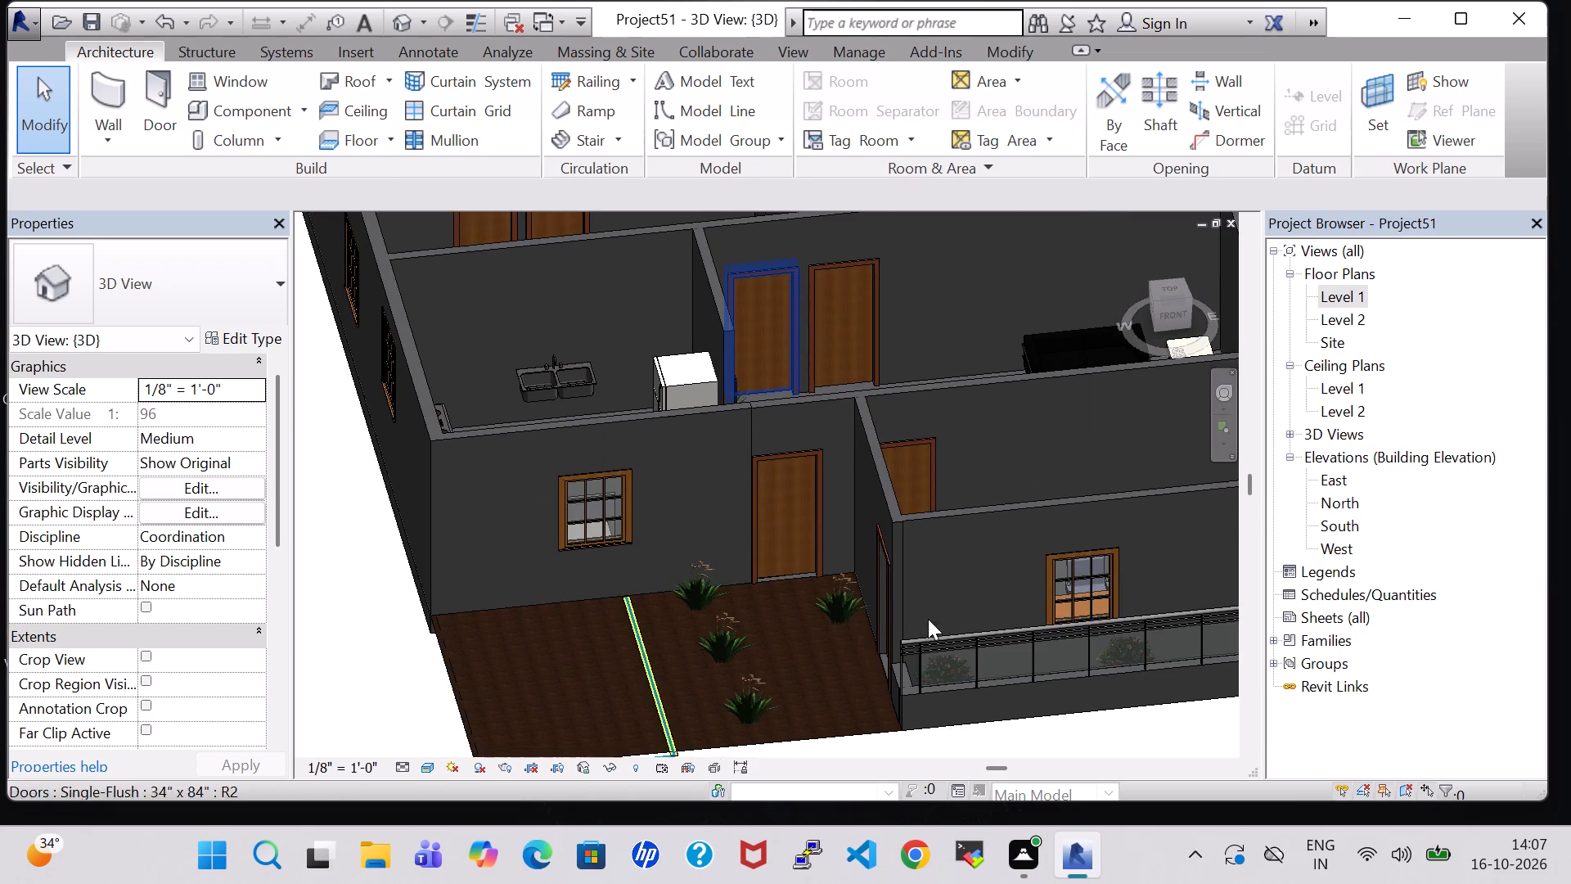
pyautogui.scroll(1, 869, 608)
pyautogui.keyDown('shift'); pyautogui.moveTo(869, 608); pyautogui.dragTo(829, 721, button='middle'); pyautogui.keyUp('shift')
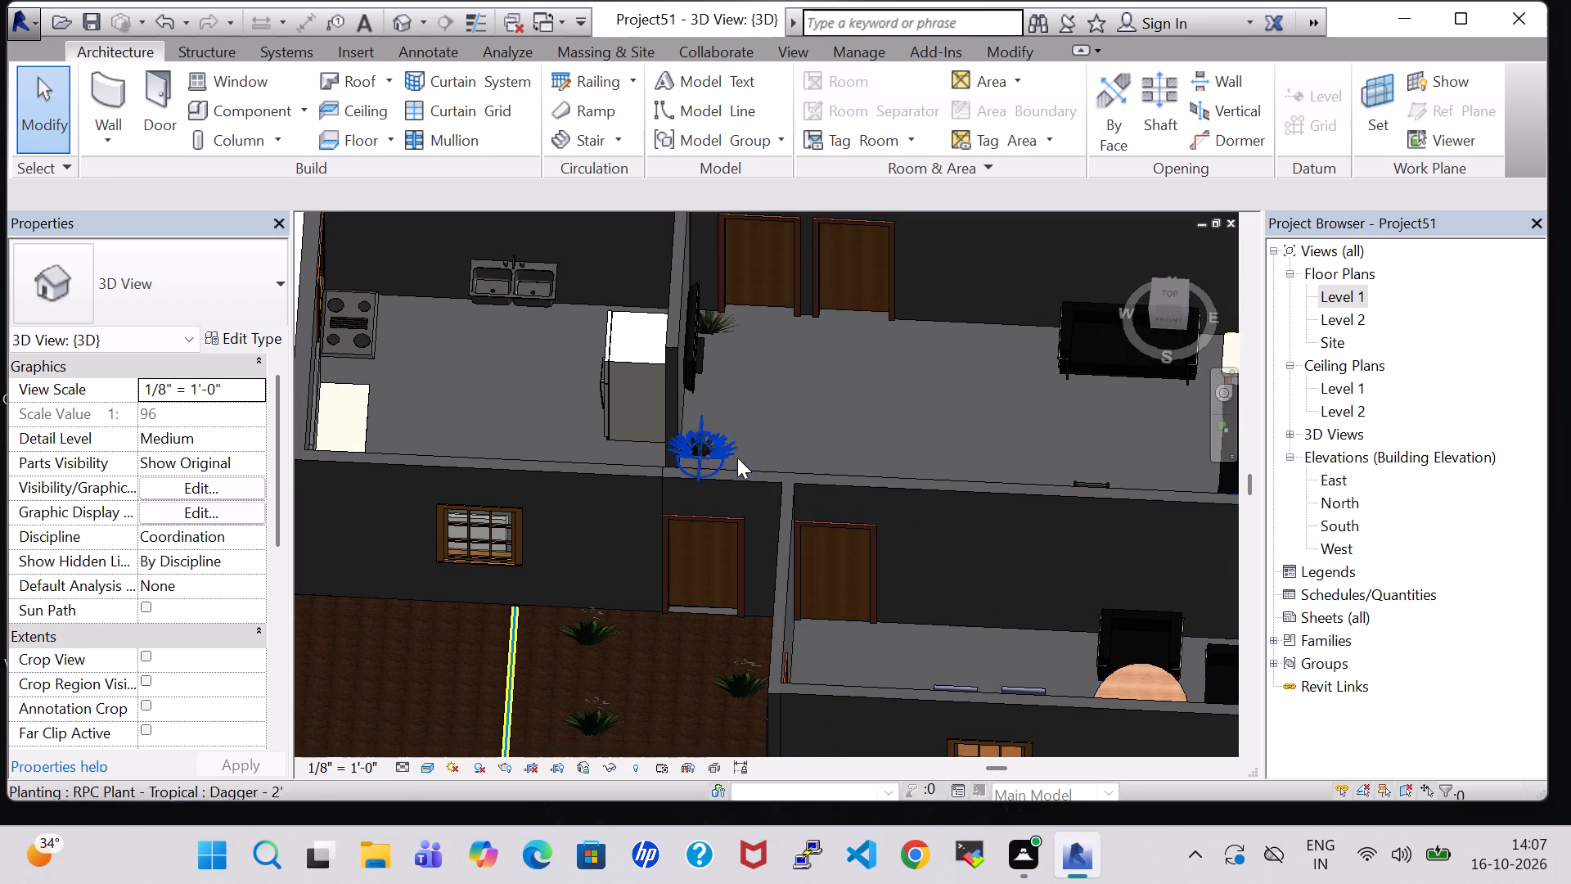
pyautogui.keyDown('shift'); pyautogui.moveTo(786, 350); pyautogui.dragTo(795, 507, button='middle'); pyautogui.keyUp('shift')
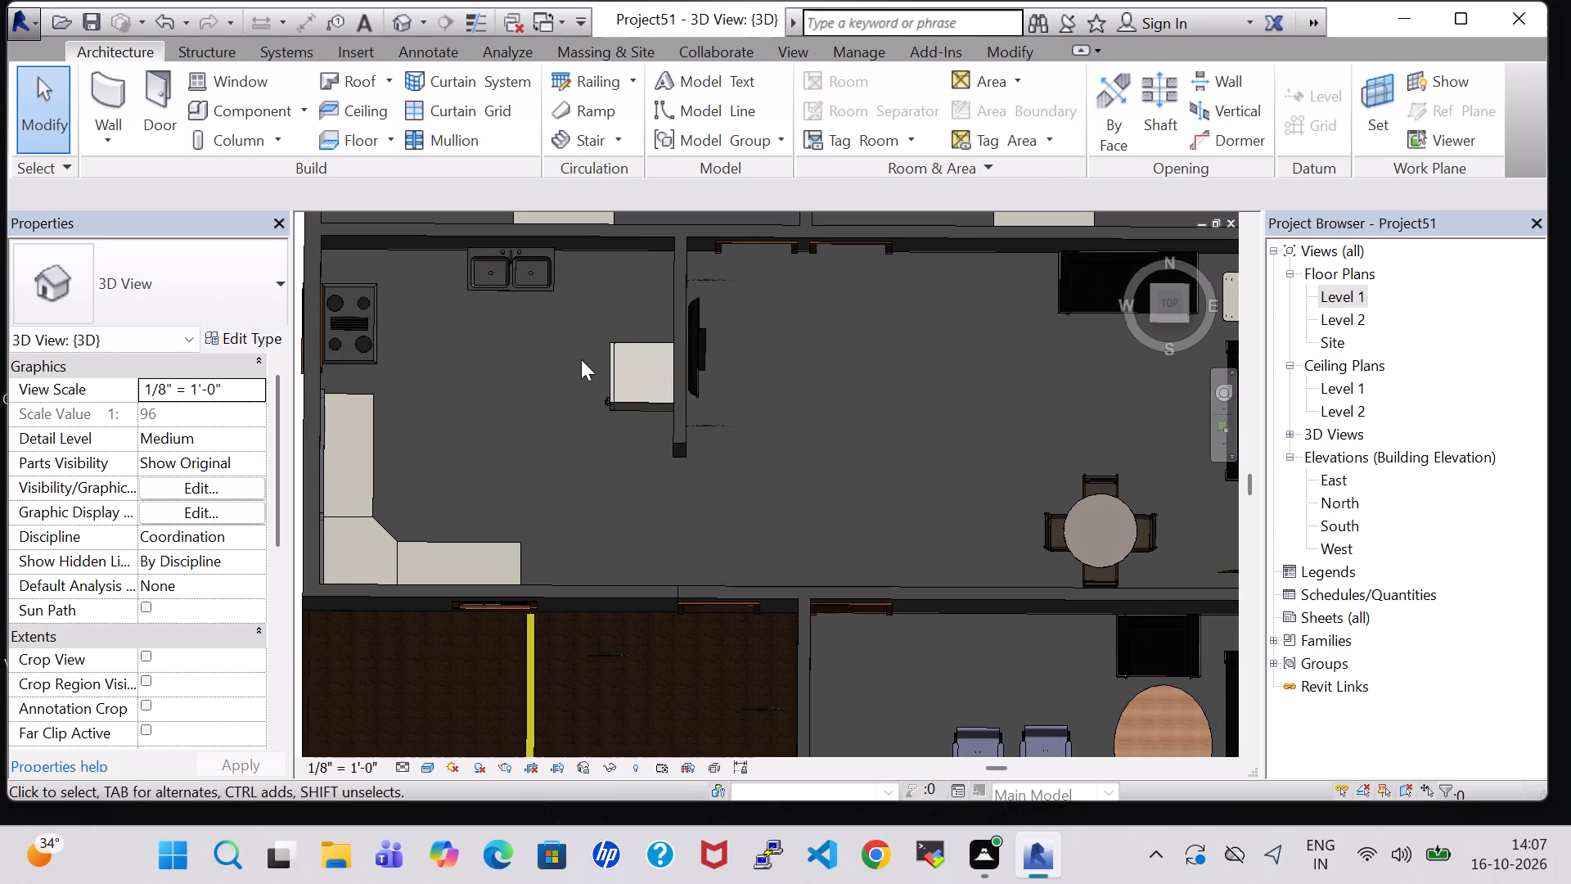
pyautogui.keyDown('shift'); pyautogui.moveTo(878, 547); pyautogui.dragTo(858, 427, button='middle'); pyautogui.keyUp('shift')
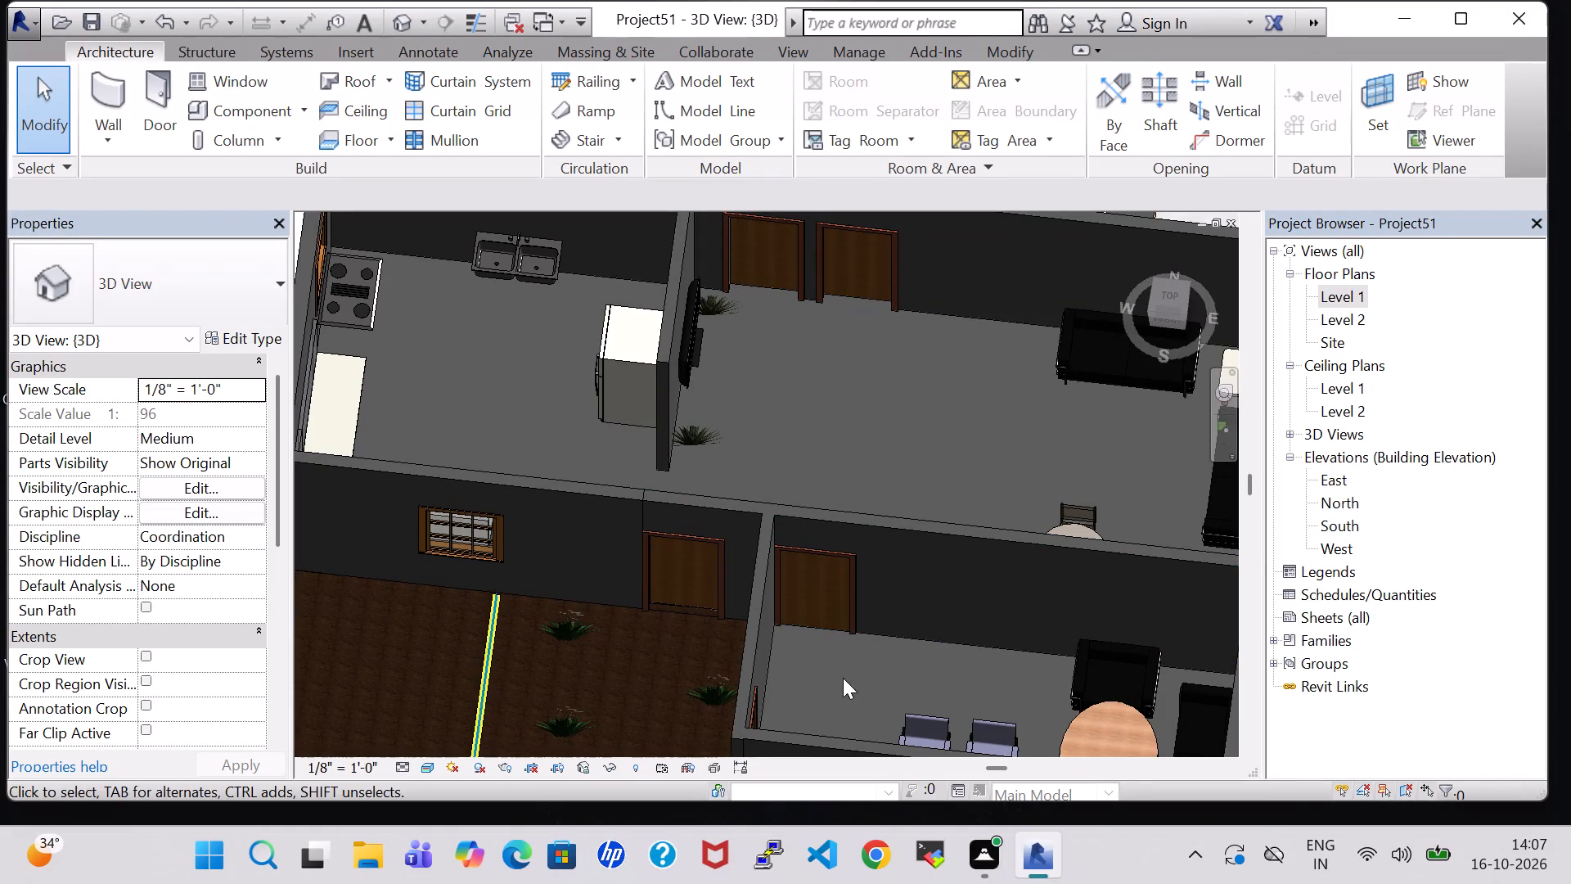
pyautogui.keyDown('shift'); pyautogui.moveTo(843, 679); pyautogui.dragTo(850, 752, button='middle'); pyautogui.keyUp('shift')
pyautogui.moveTo(960, 666); pyautogui.dragTo(847, 480, button='middle')
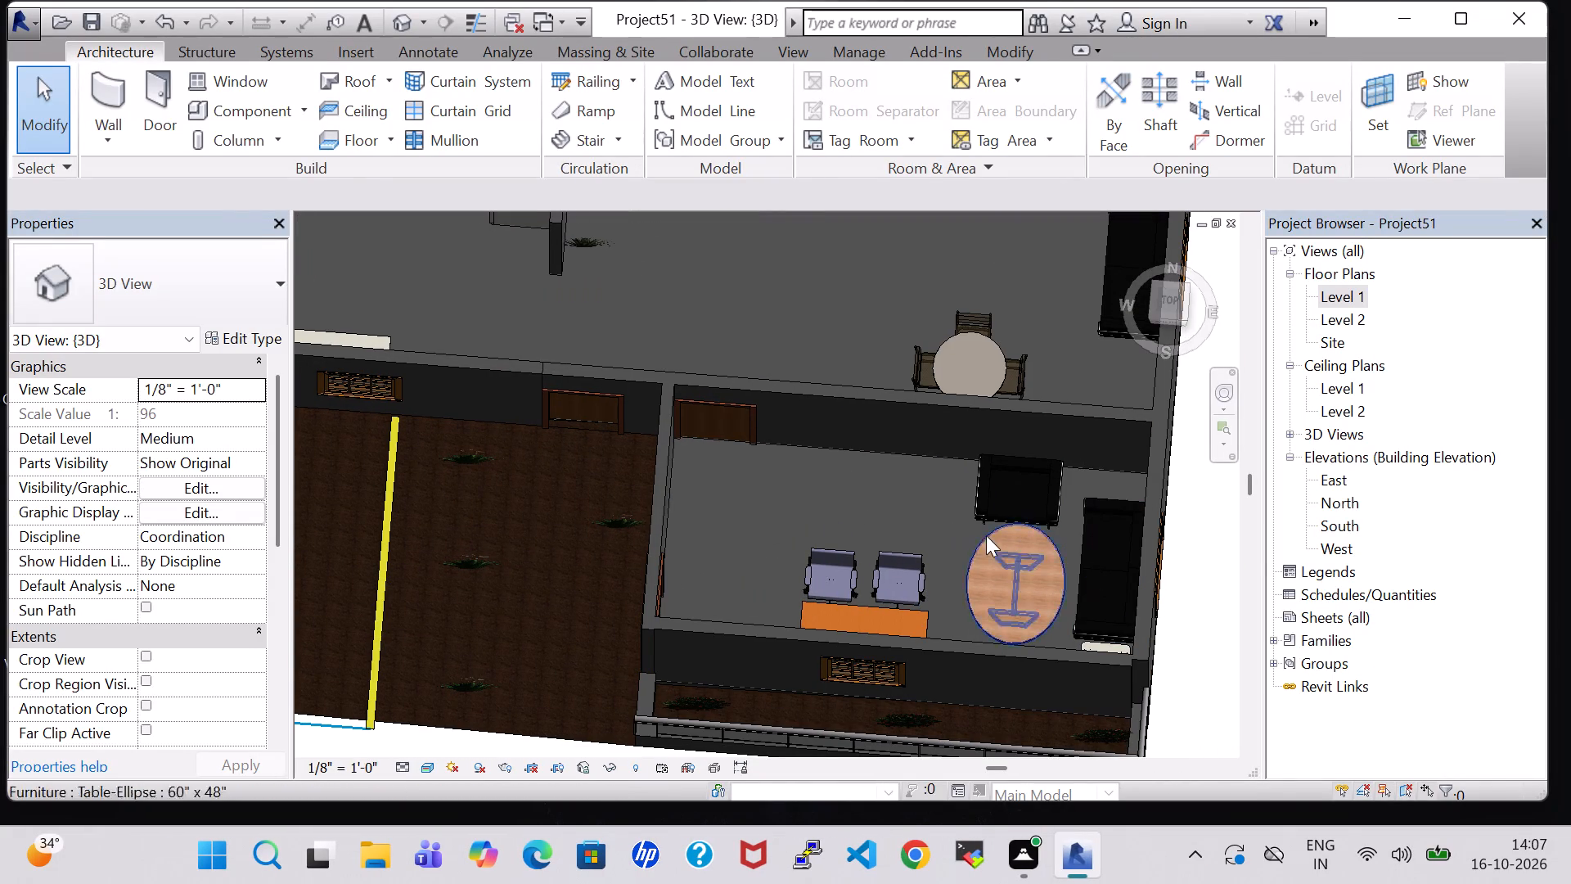
pyautogui.moveTo(928, 494); pyautogui.dragTo(928, 626, button='middle')
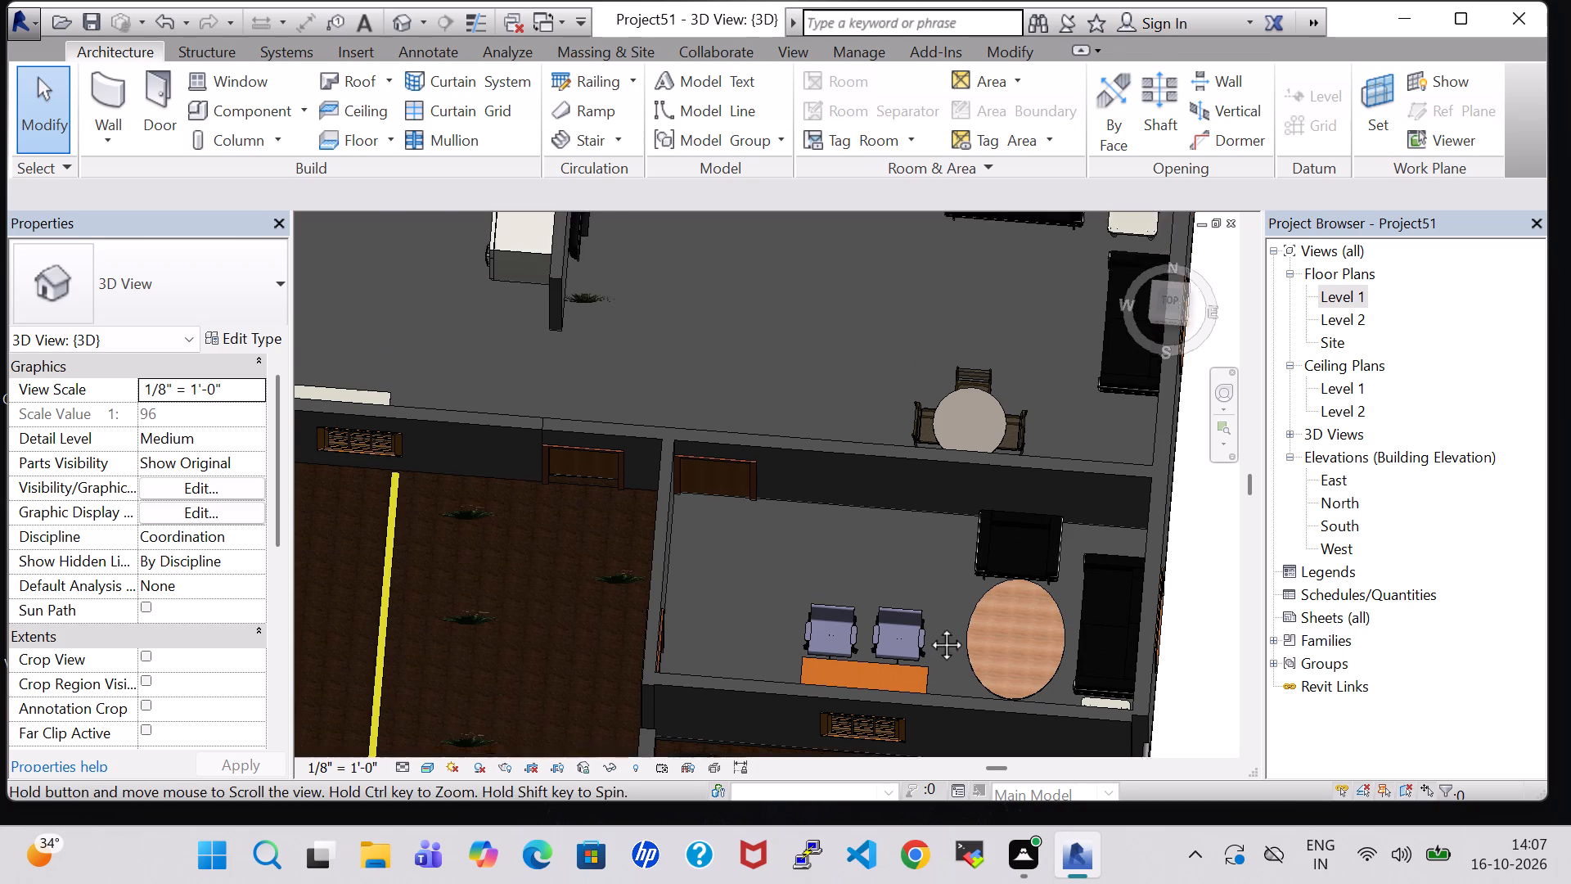
pyautogui.moveTo(928, 626); pyautogui.dragTo(928, 637, button='middle')
pyautogui.scroll(1, 846, 372)
pyautogui.moveTo(846, 372); pyautogui.dragTo(856, 471, button='middle')
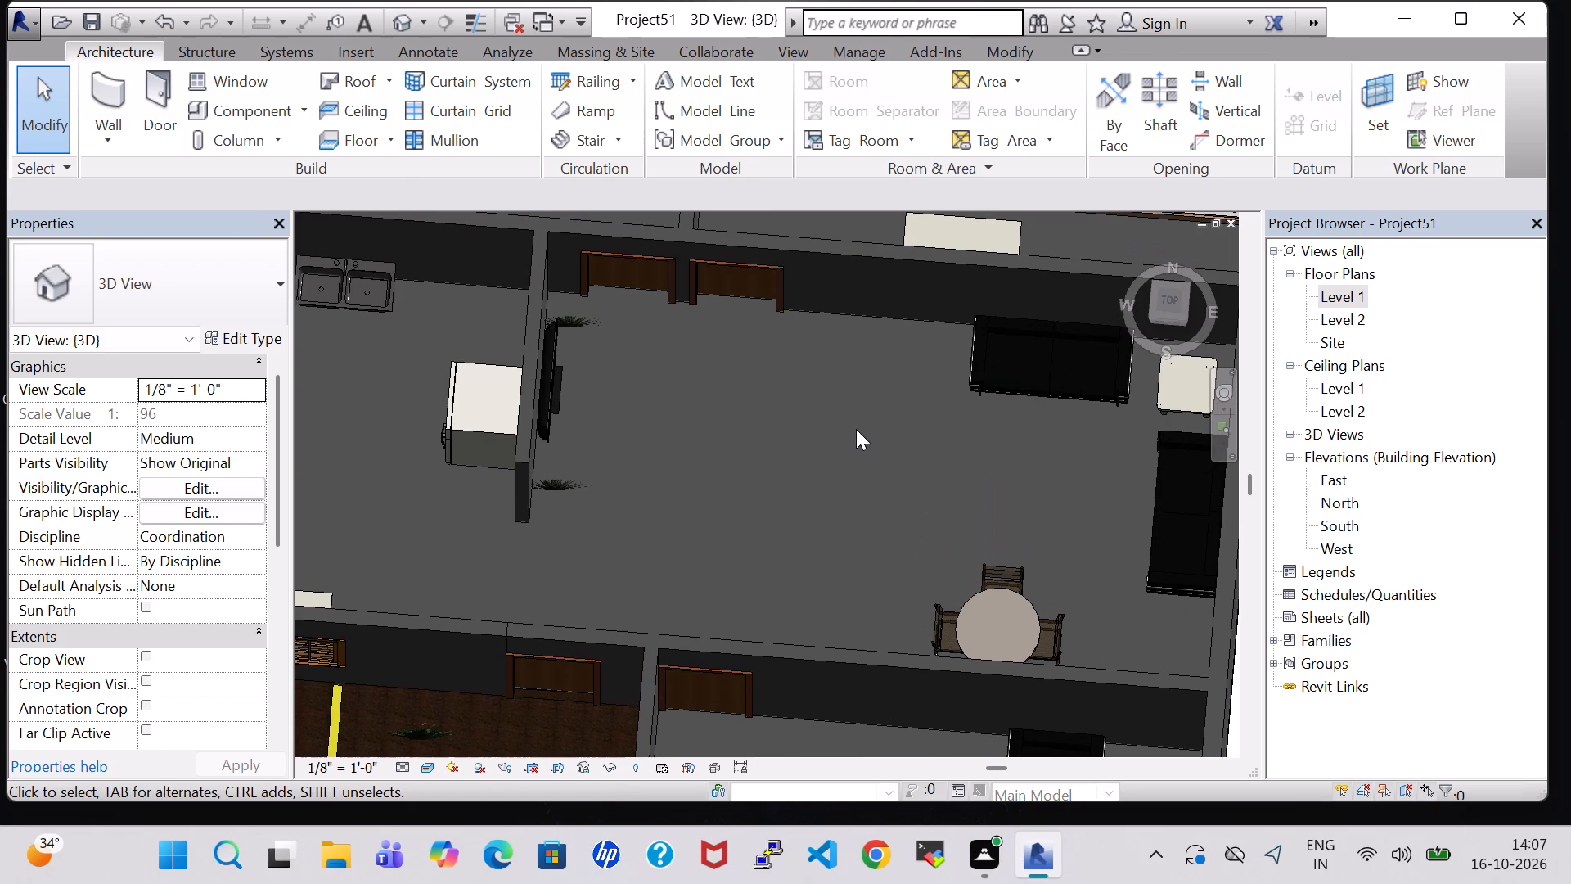
pyautogui.keyDown('shift'); pyautogui.moveTo(848, 421); pyautogui.dragTo(850, 462, button='middle'); pyautogui.keyUp('shift')
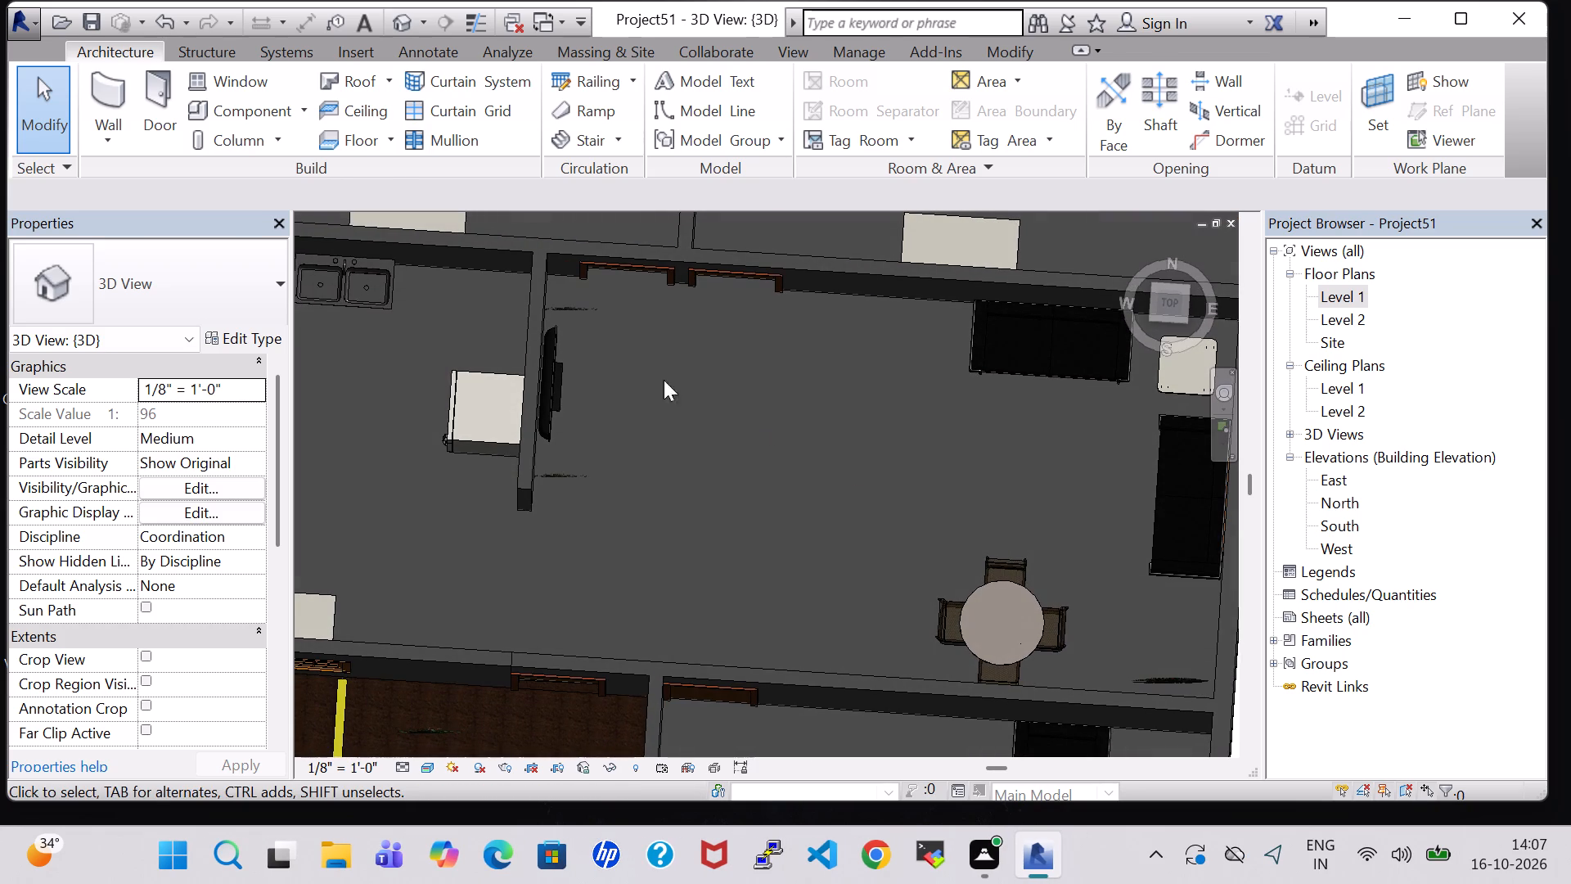
pyautogui.keyDown('shift'); pyautogui.moveTo(887, 532); pyautogui.dragTo(884, 496, button='middle'); pyautogui.keyUp('shift')
# Load the Table-Dining Oval family from the Tables folder of the Furniture library.
pyautogui.click(249, 118)
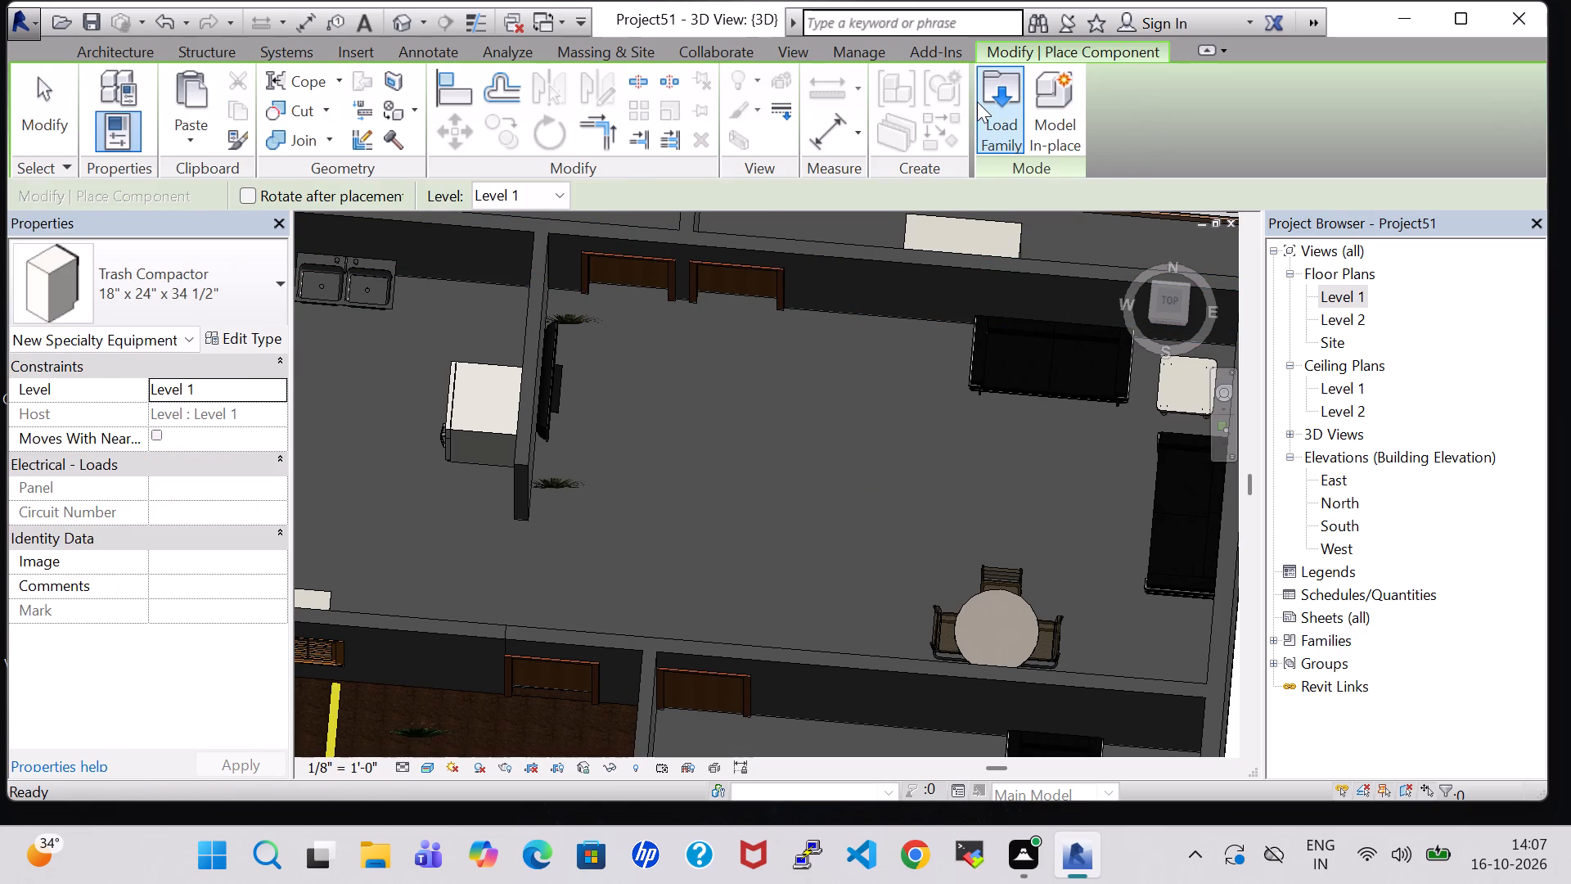
pyautogui.click(986, 104)
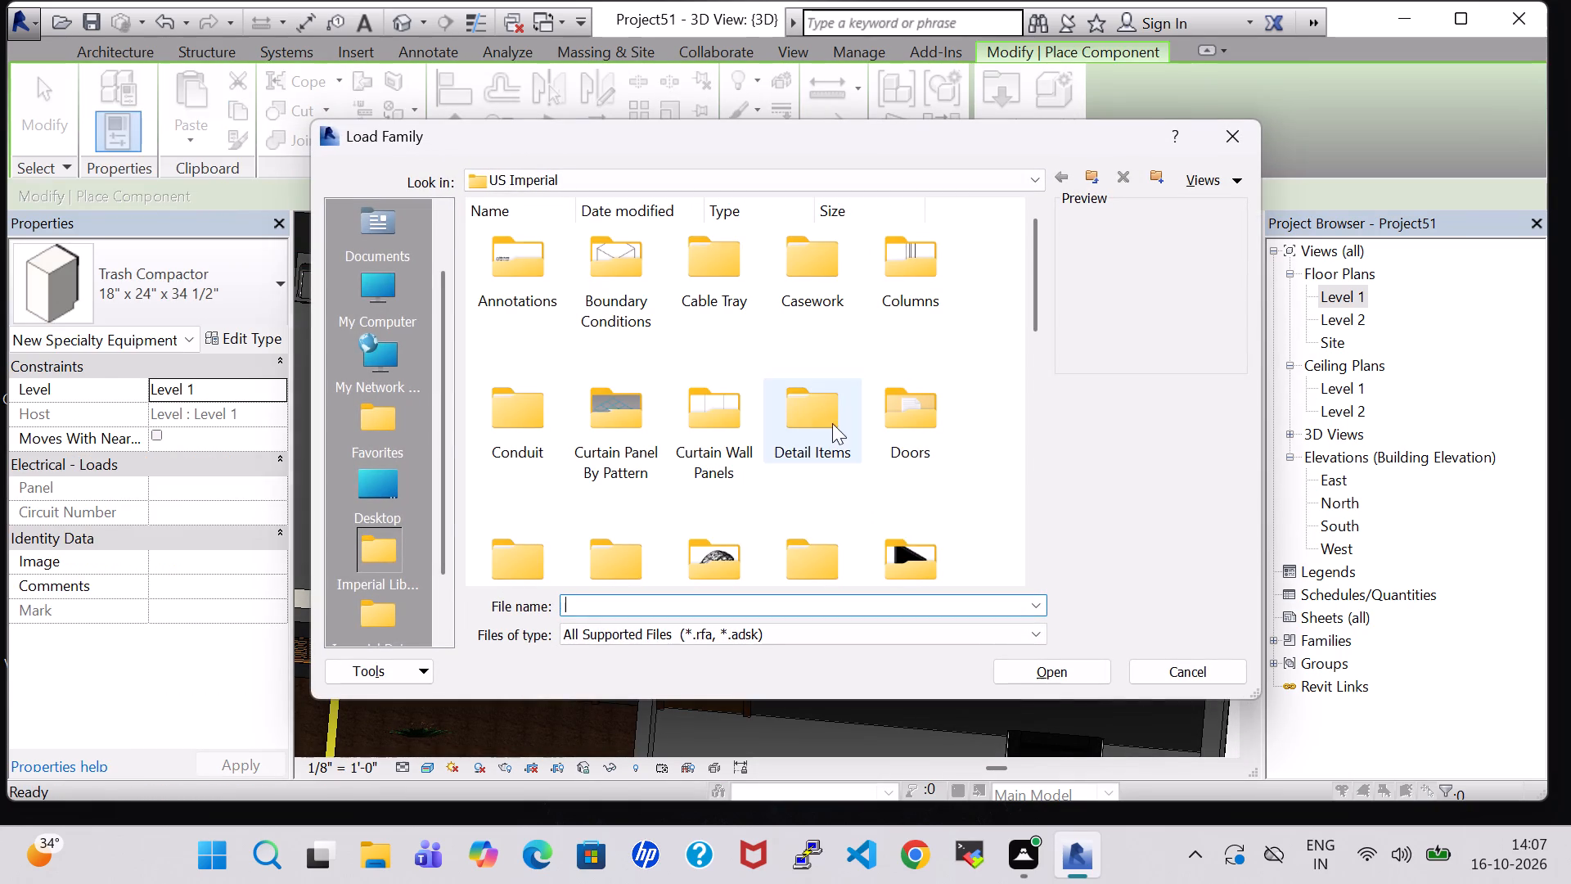
pyautogui.doubleClick(906, 548)
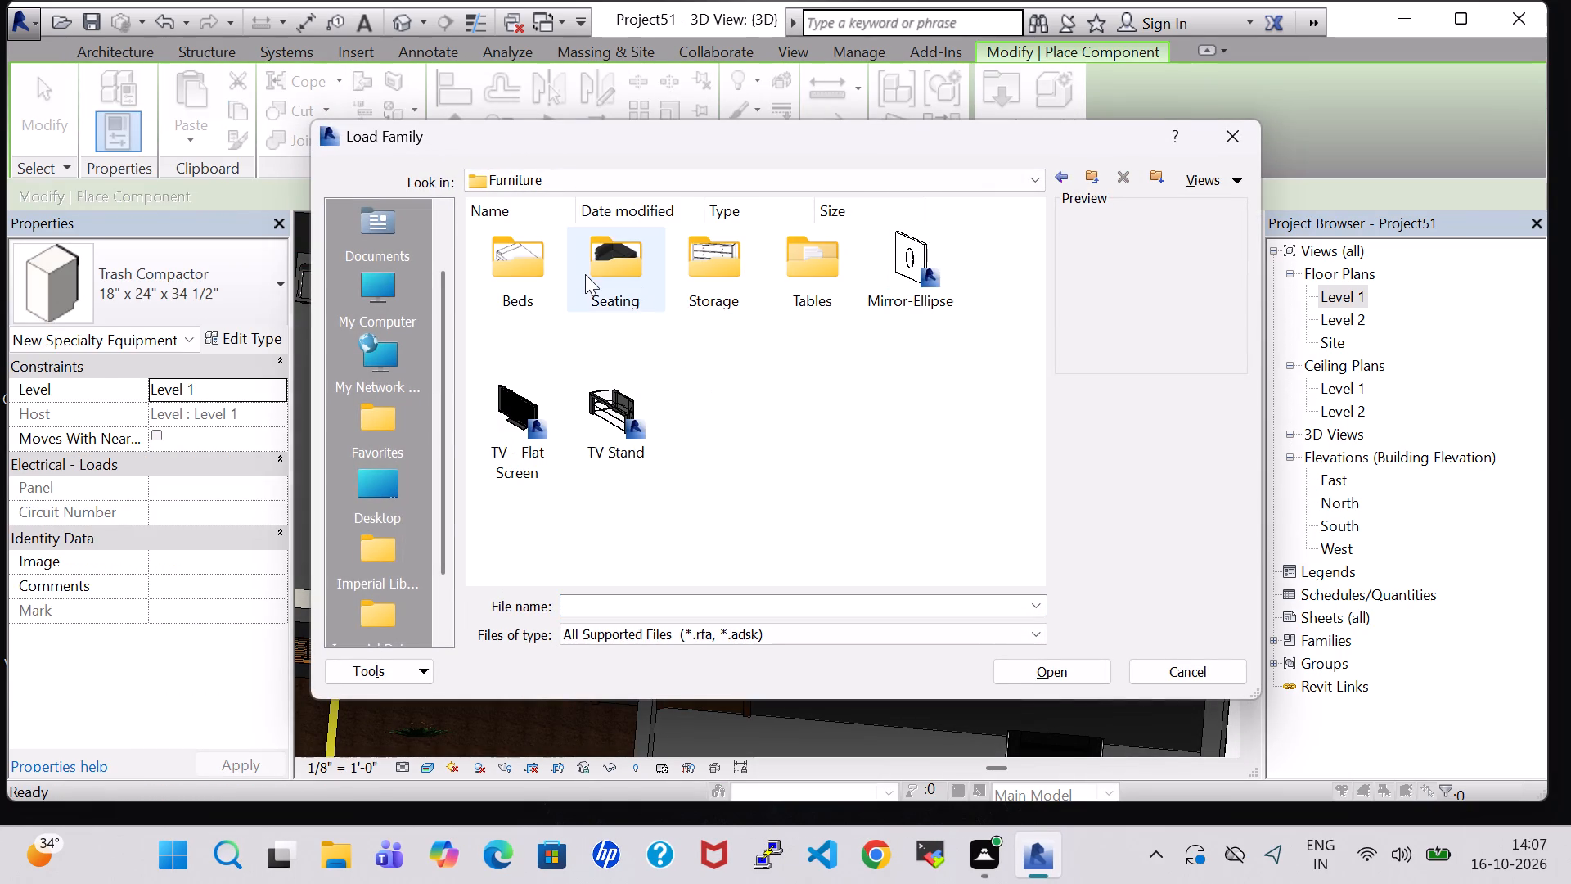
pyautogui.doubleClick(831, 260)
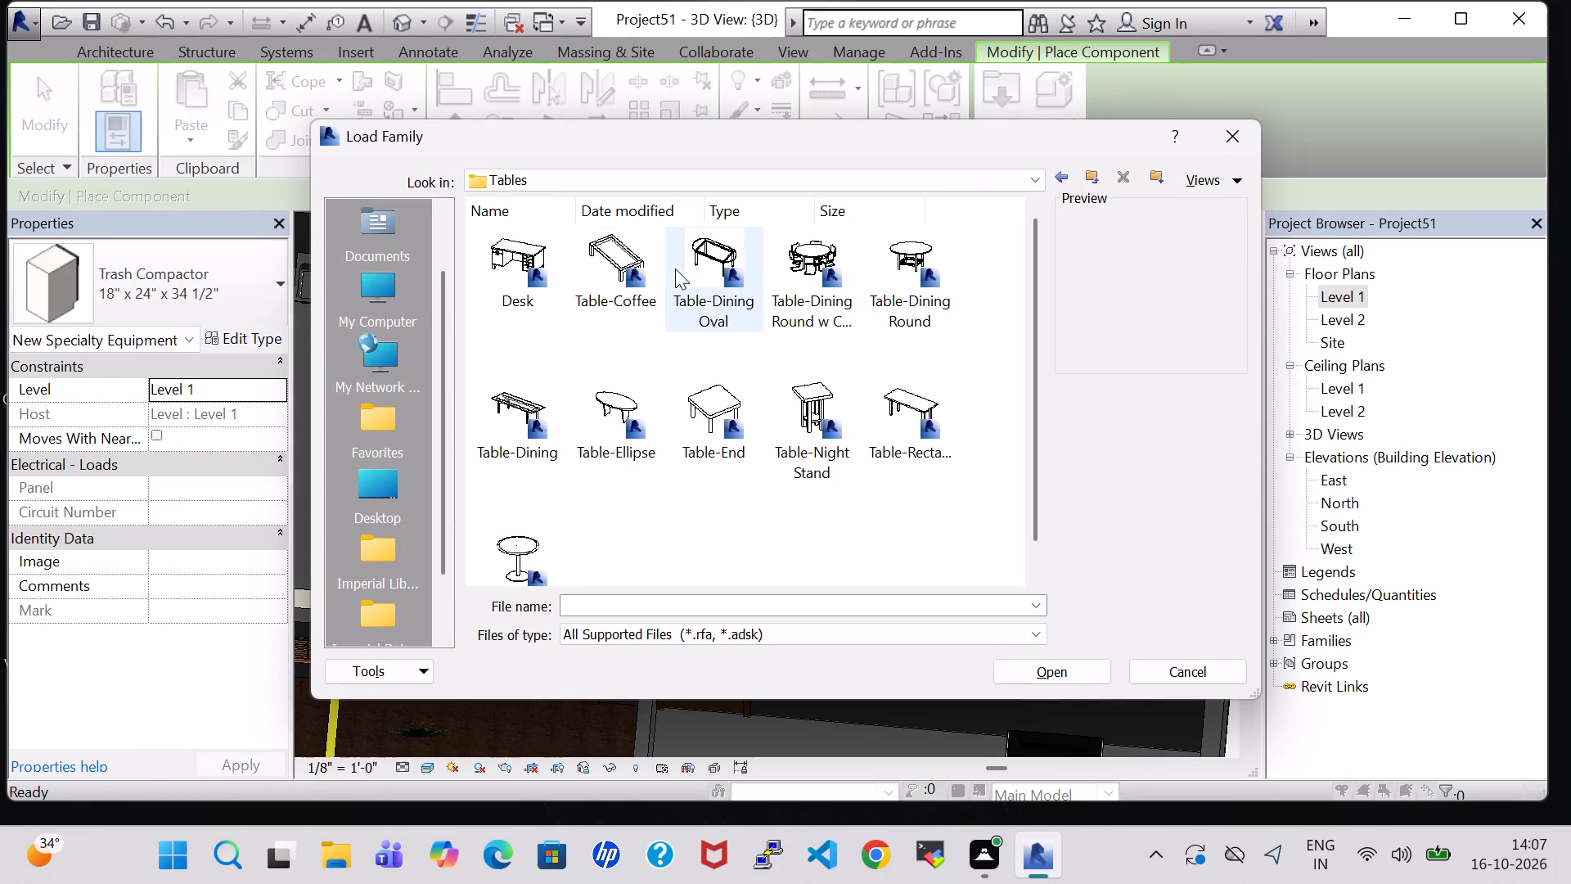
pyautogui.click(702, 260)
pyautogui.click(1065, 665)
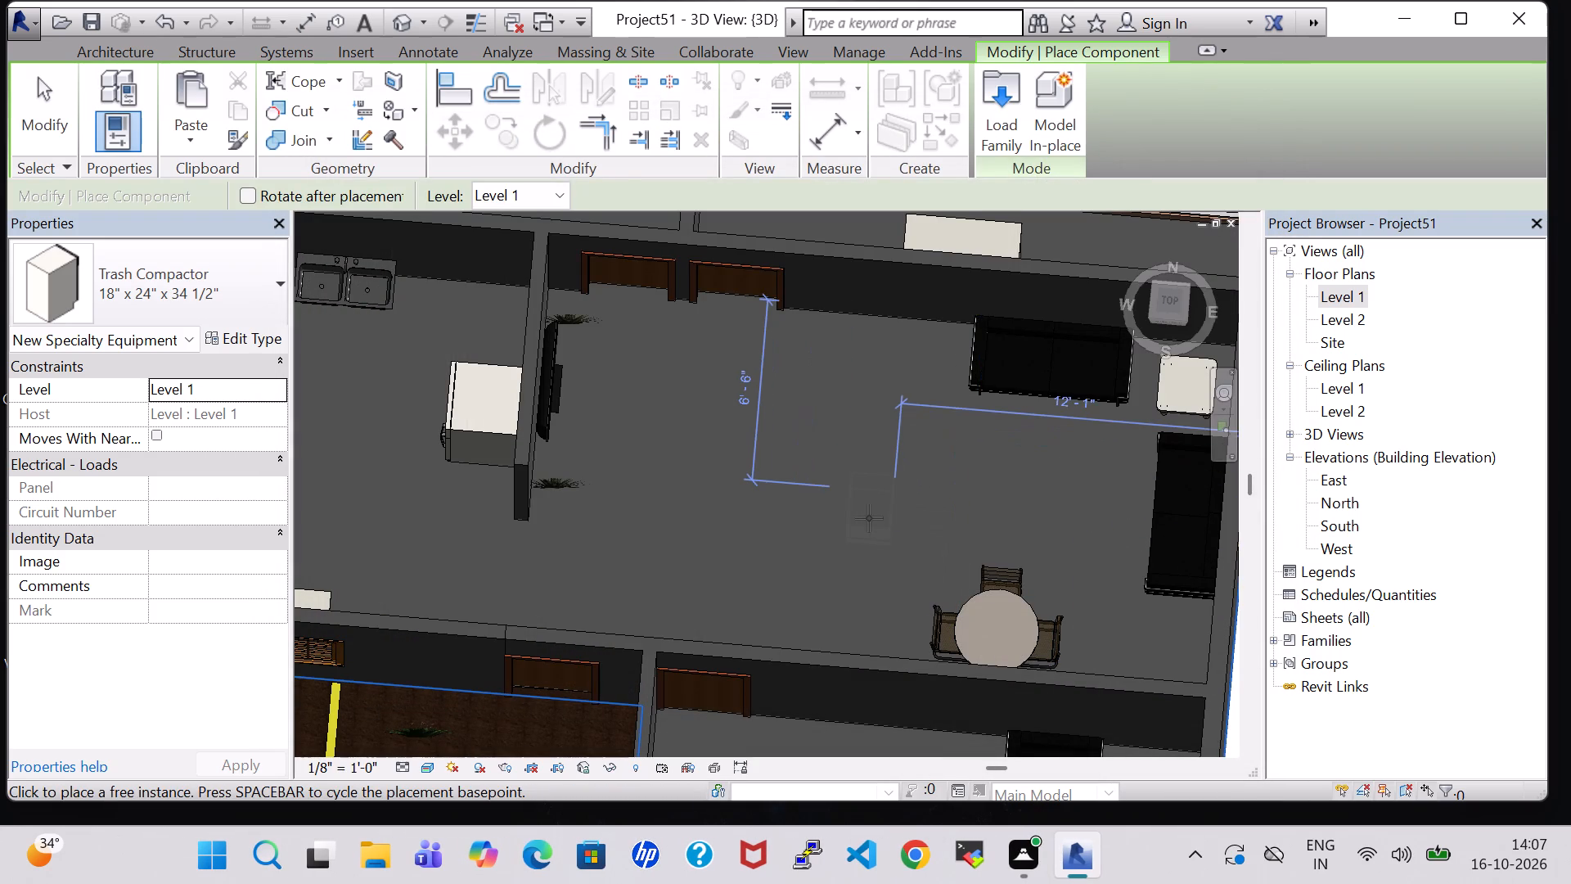
pyautogui.press('Escape')
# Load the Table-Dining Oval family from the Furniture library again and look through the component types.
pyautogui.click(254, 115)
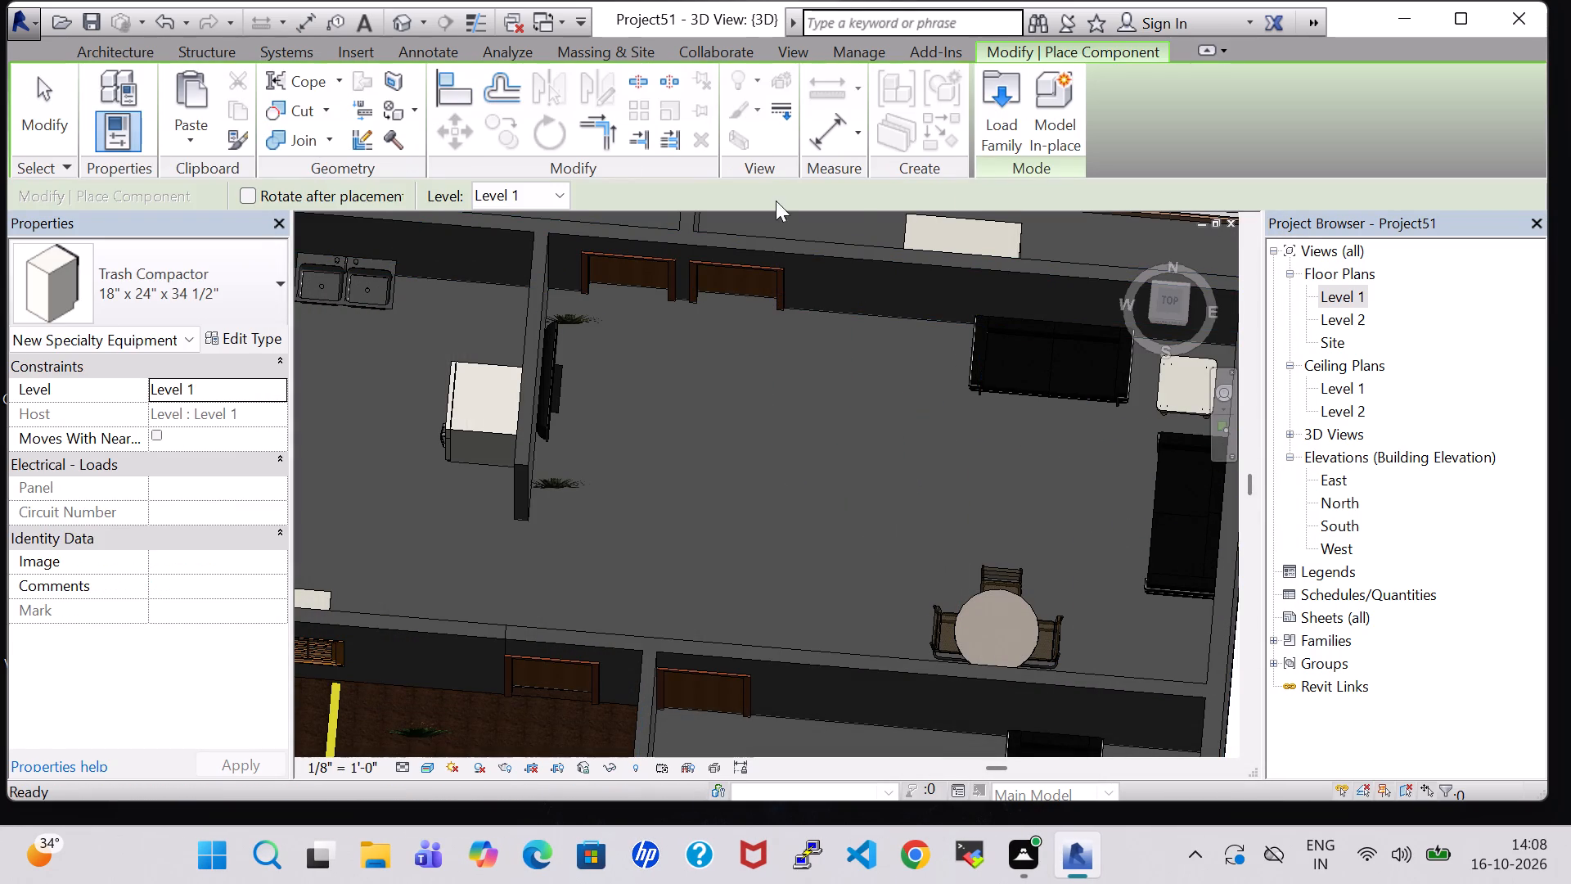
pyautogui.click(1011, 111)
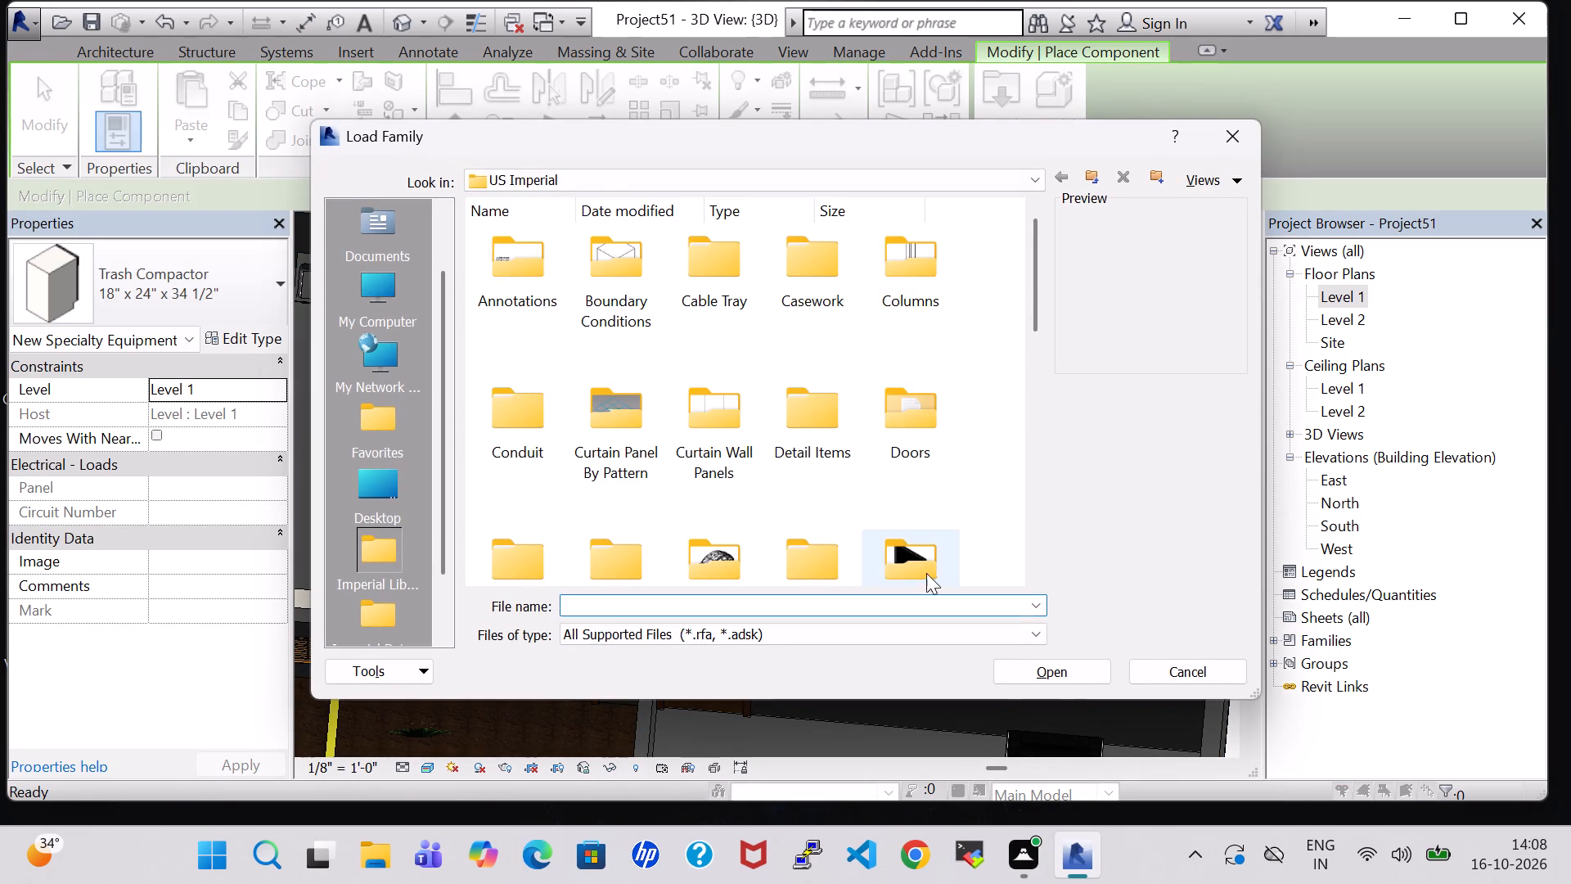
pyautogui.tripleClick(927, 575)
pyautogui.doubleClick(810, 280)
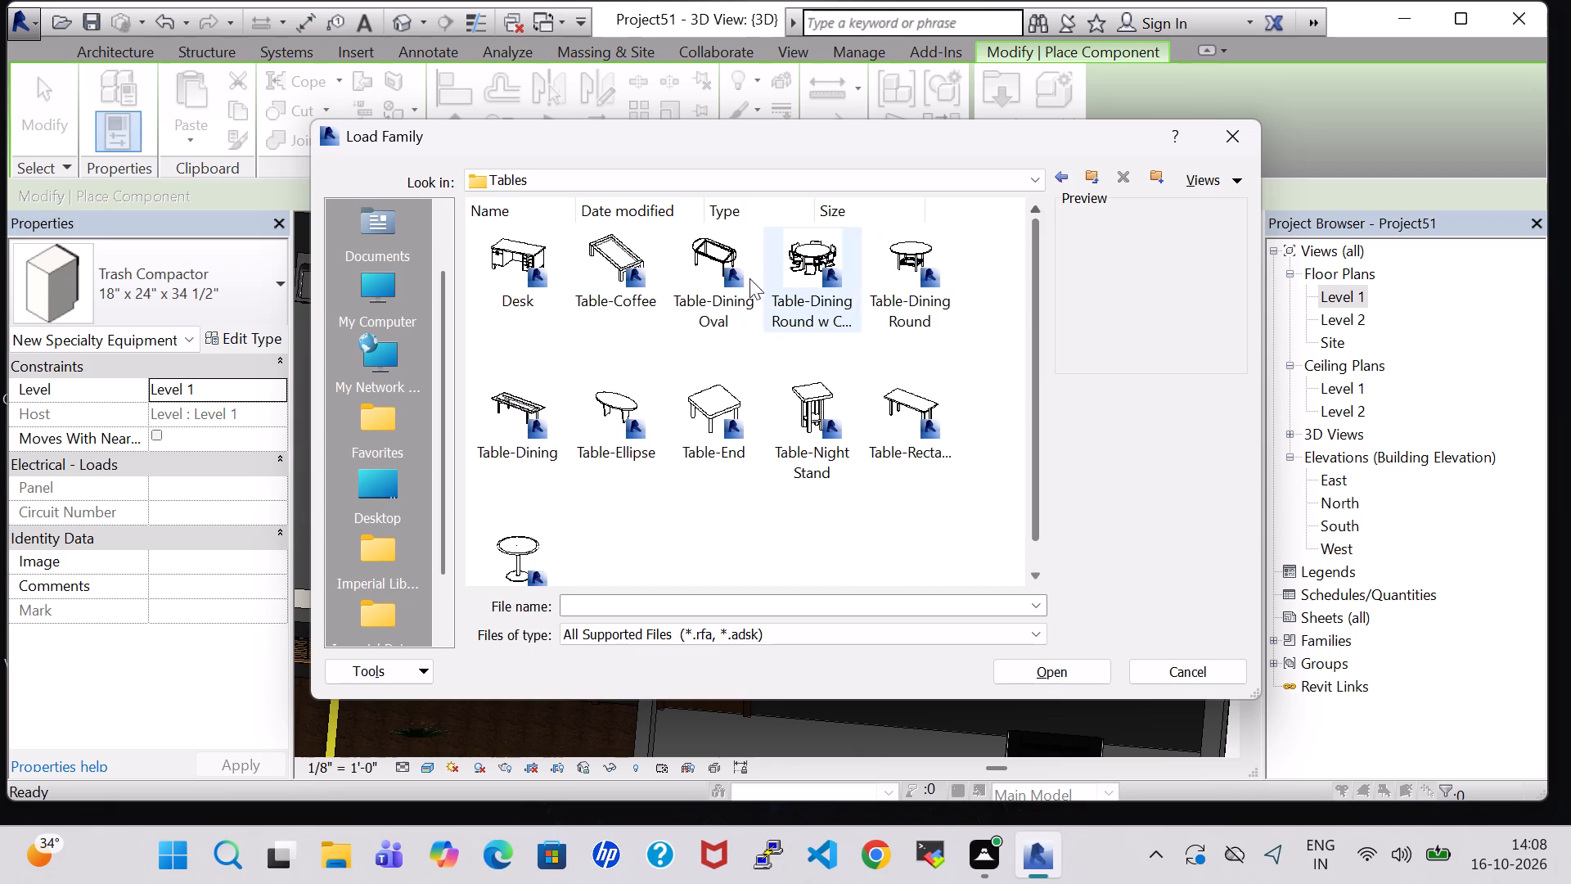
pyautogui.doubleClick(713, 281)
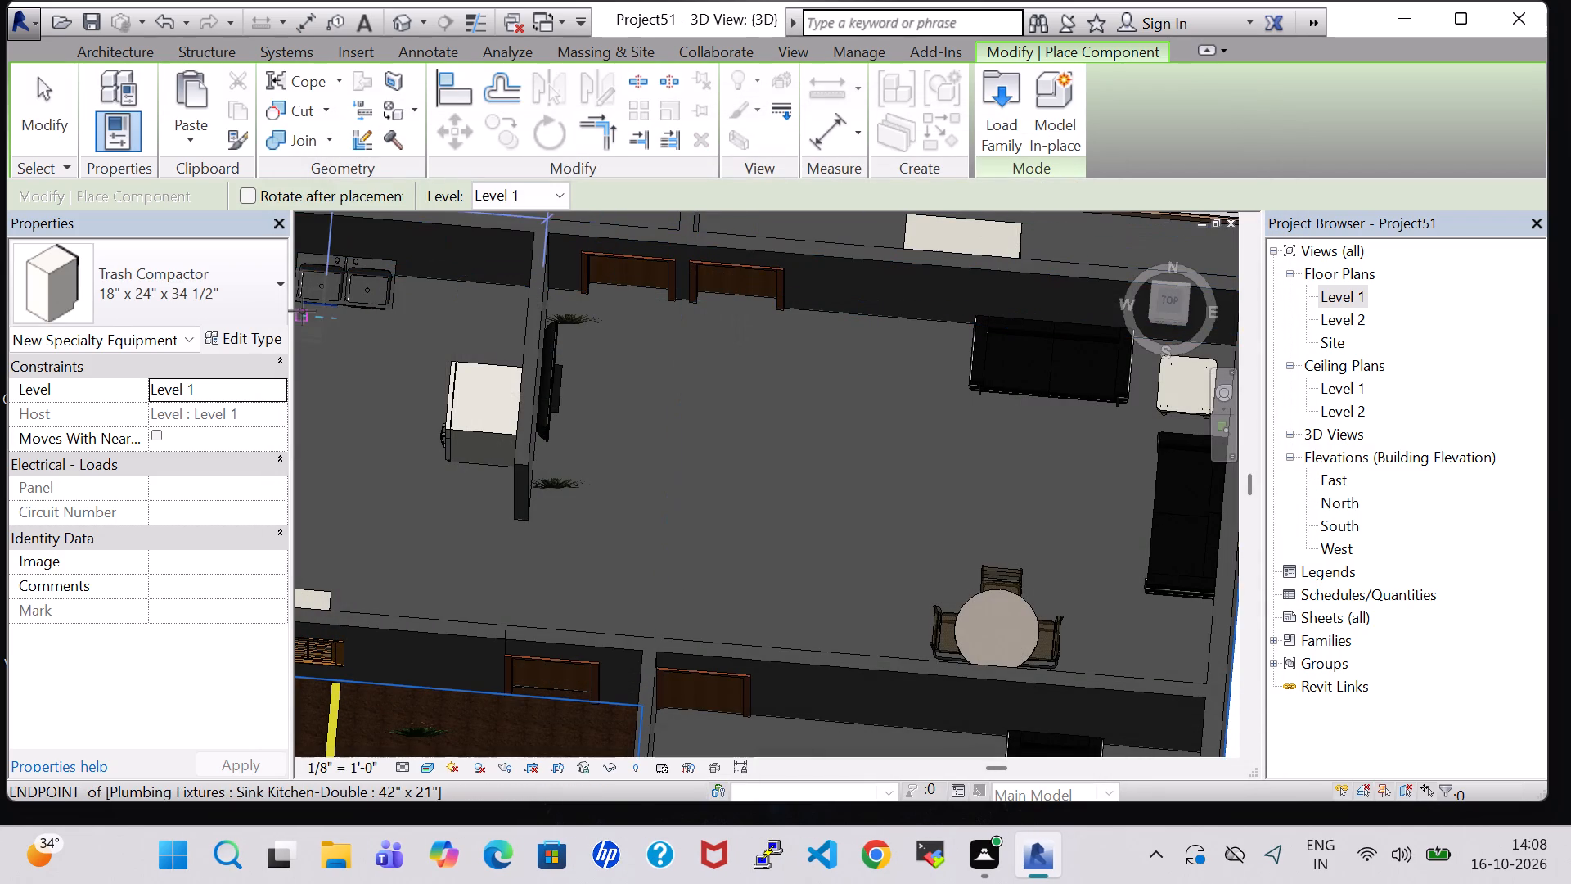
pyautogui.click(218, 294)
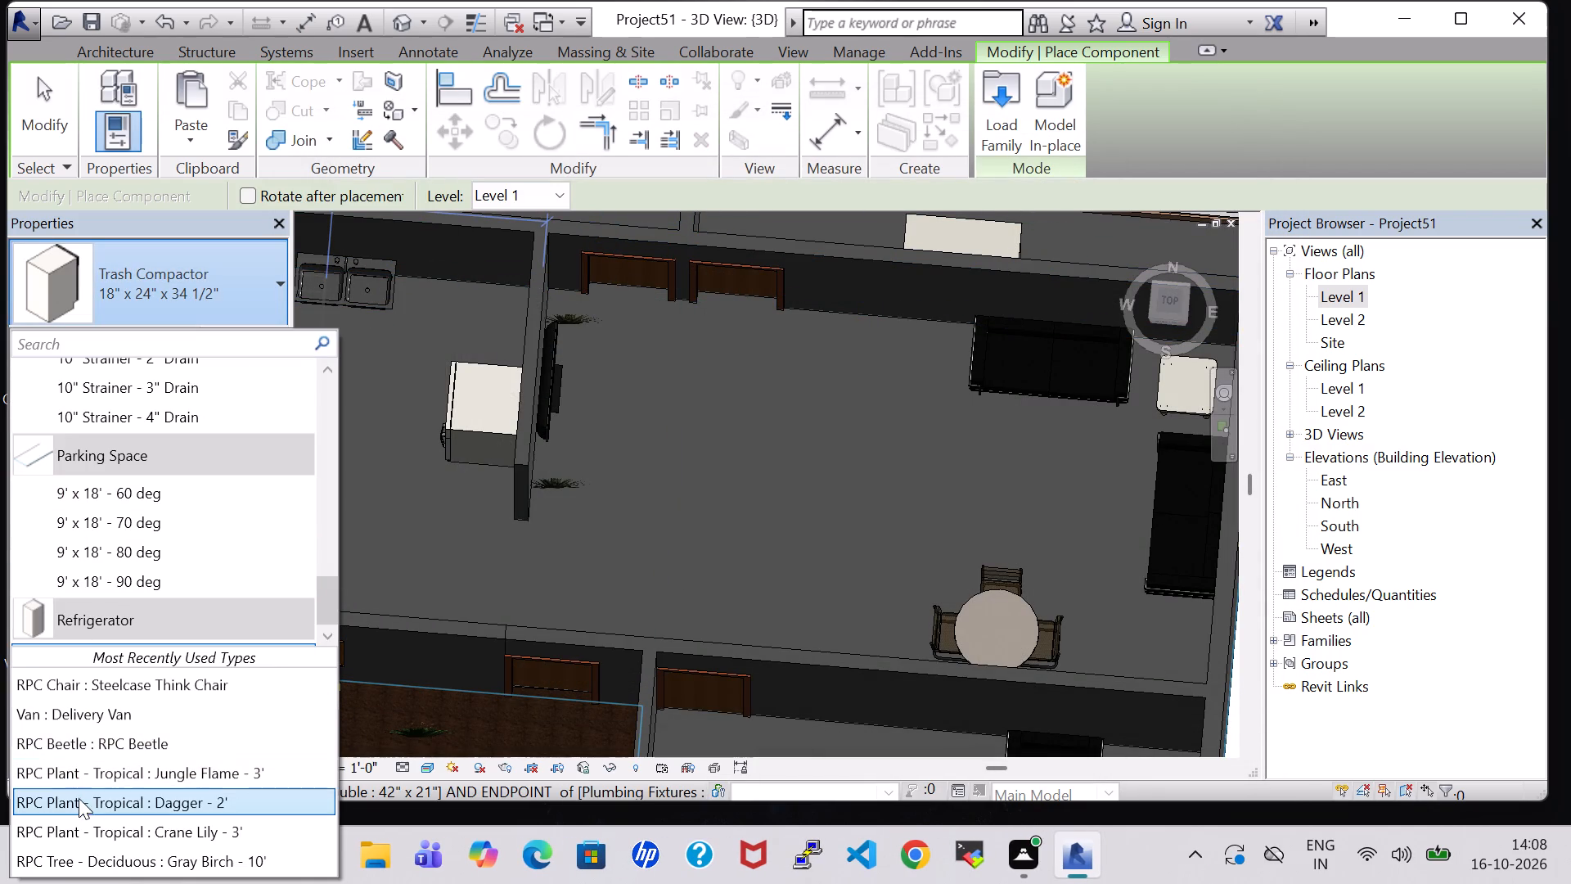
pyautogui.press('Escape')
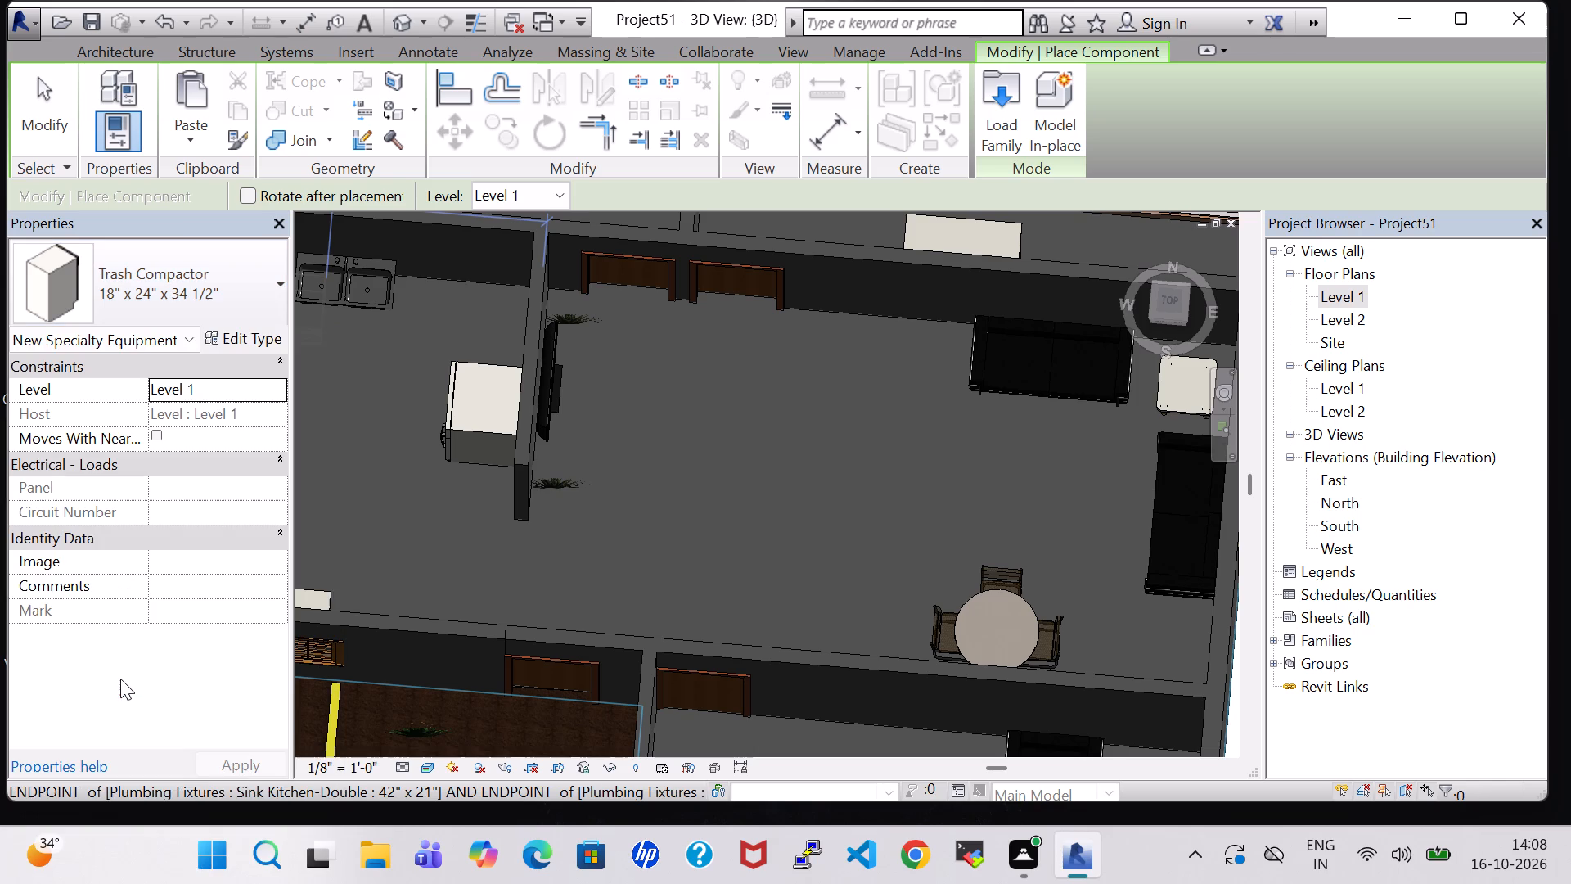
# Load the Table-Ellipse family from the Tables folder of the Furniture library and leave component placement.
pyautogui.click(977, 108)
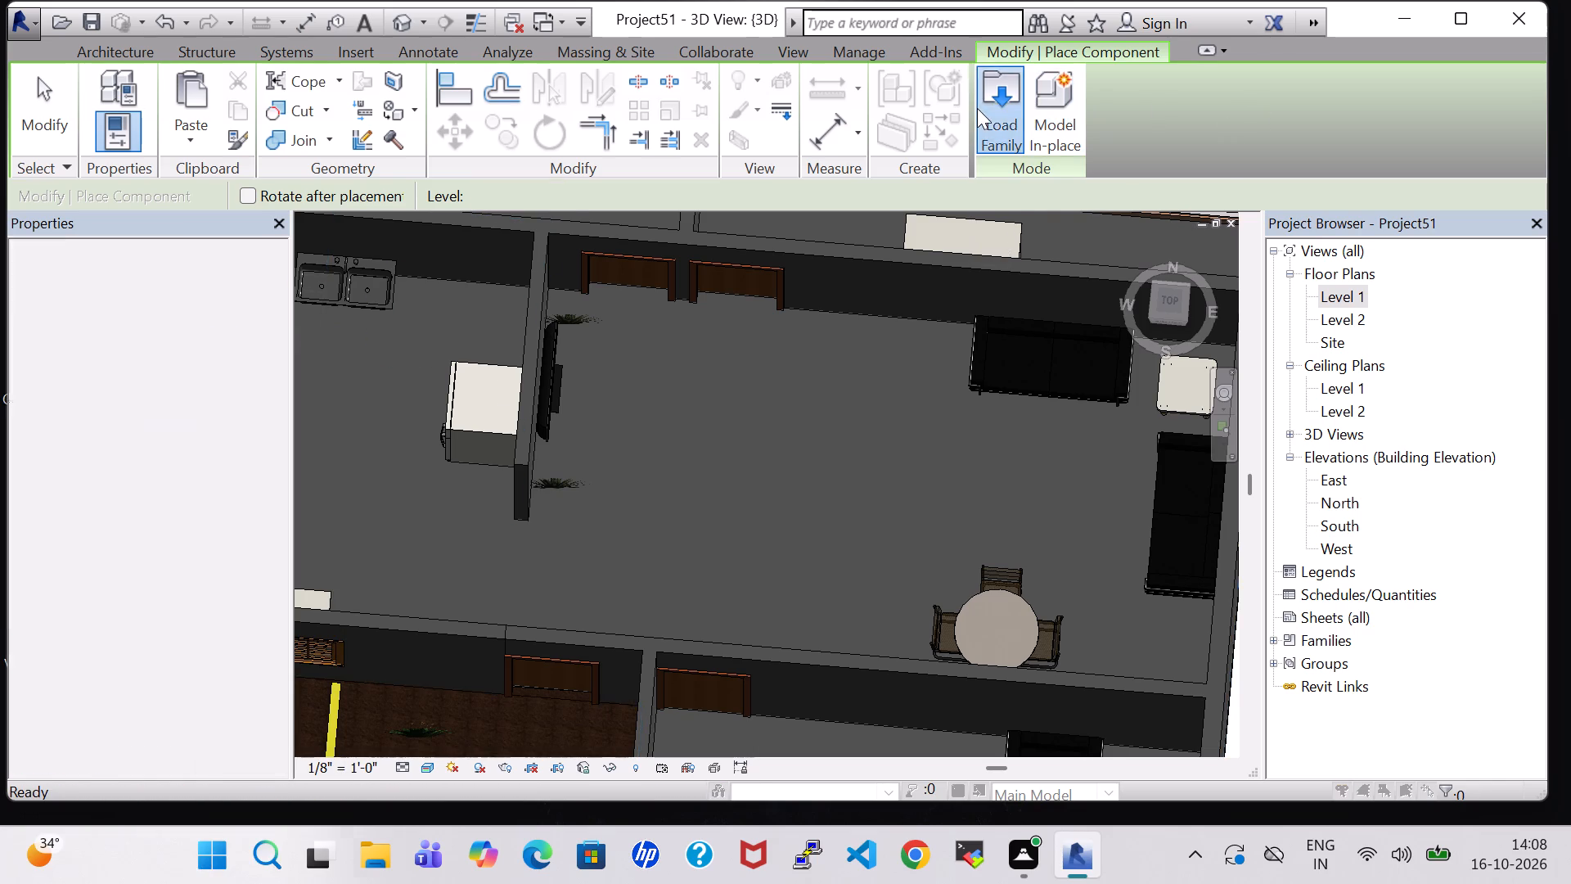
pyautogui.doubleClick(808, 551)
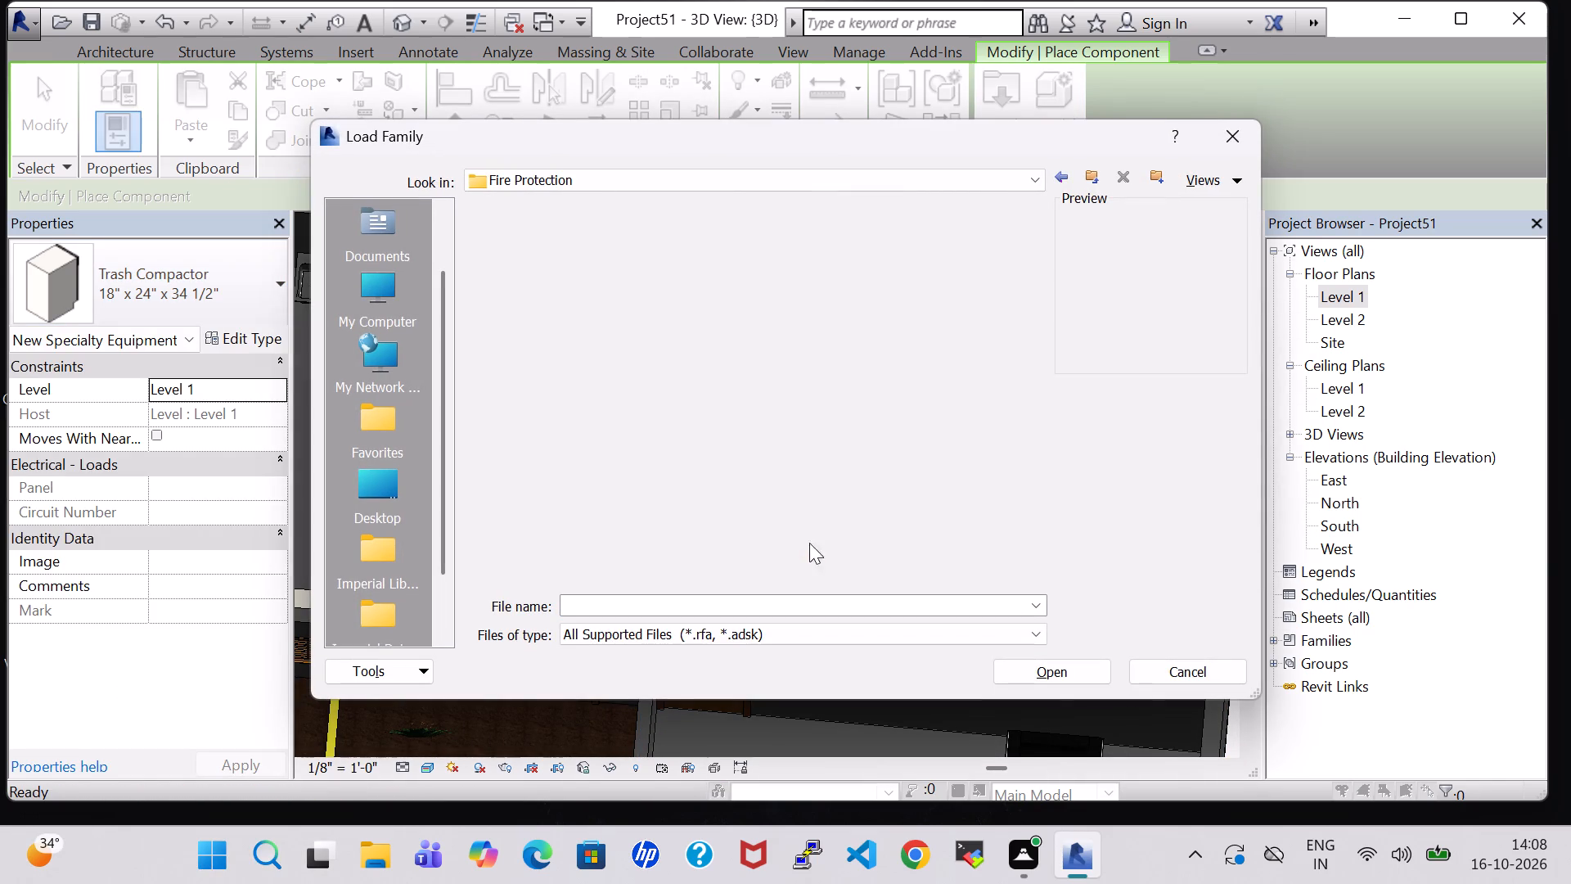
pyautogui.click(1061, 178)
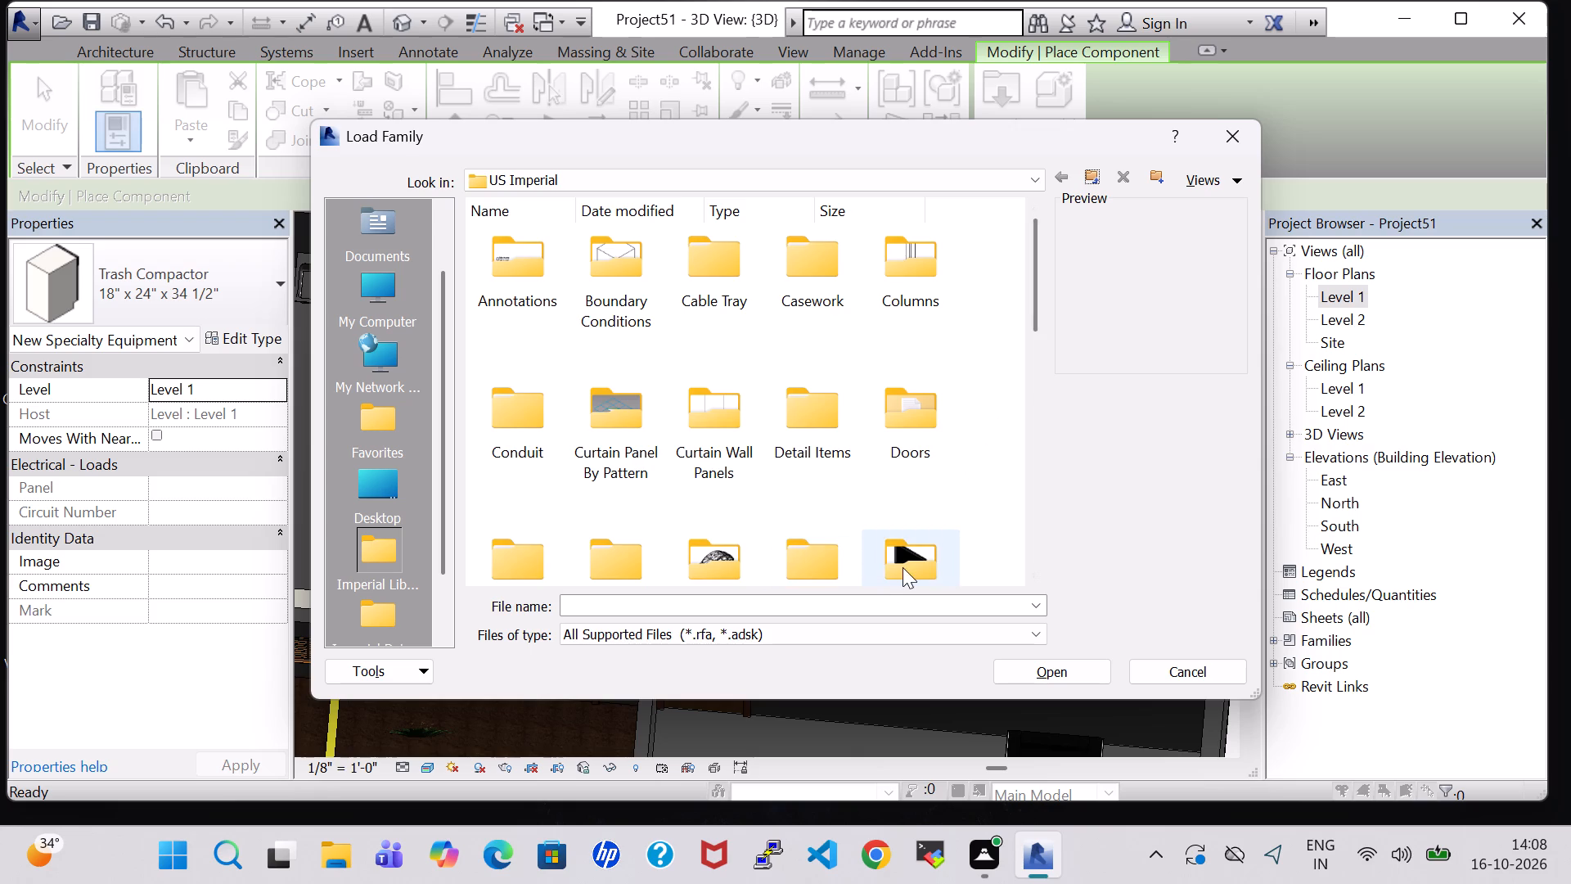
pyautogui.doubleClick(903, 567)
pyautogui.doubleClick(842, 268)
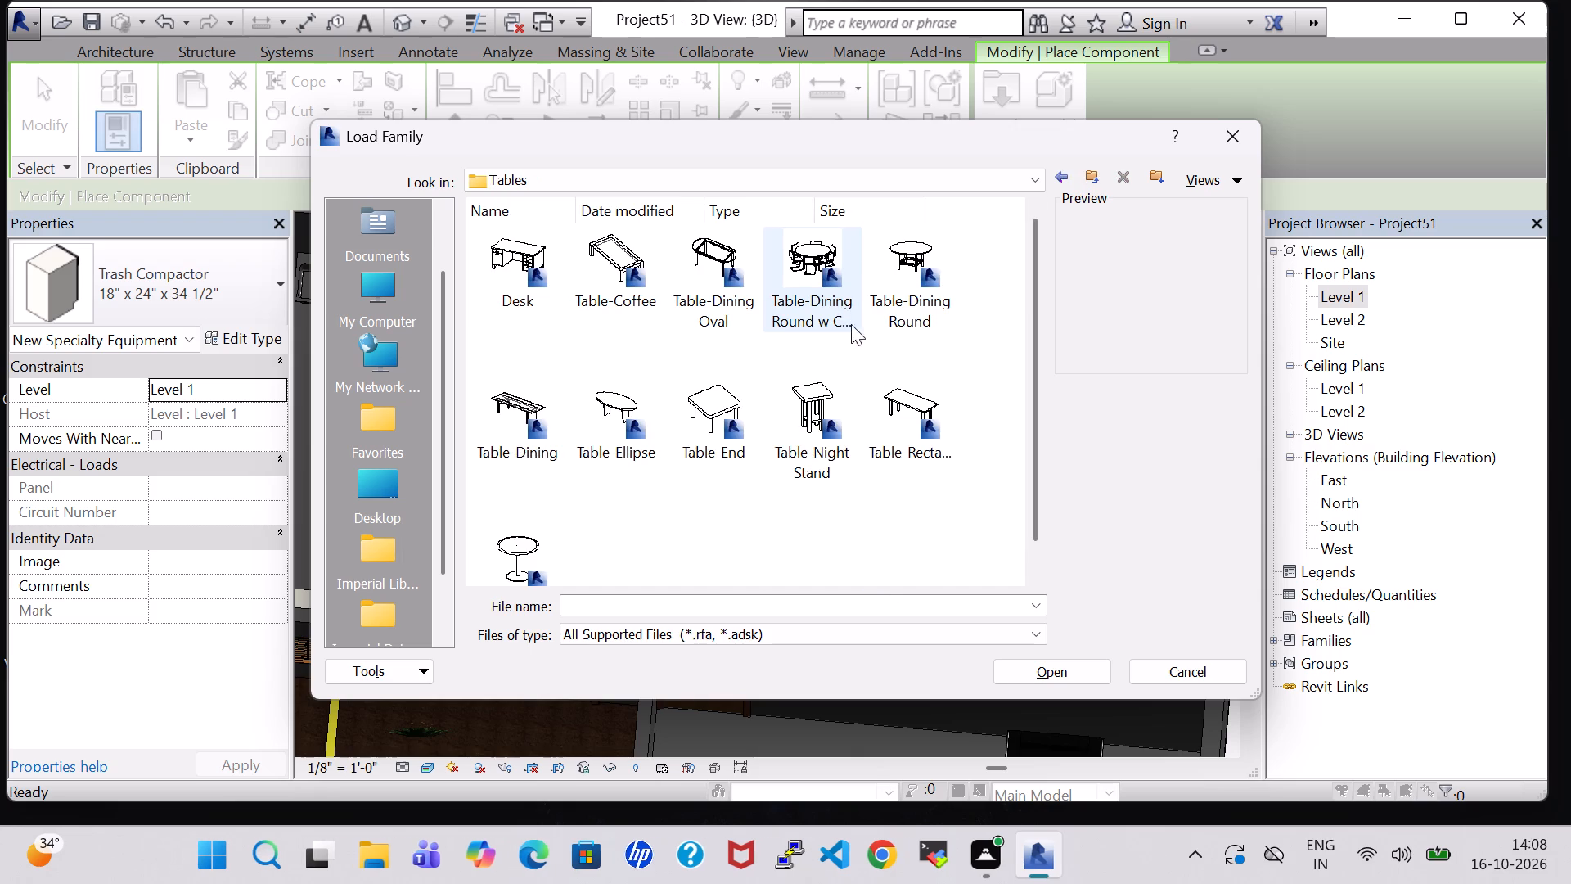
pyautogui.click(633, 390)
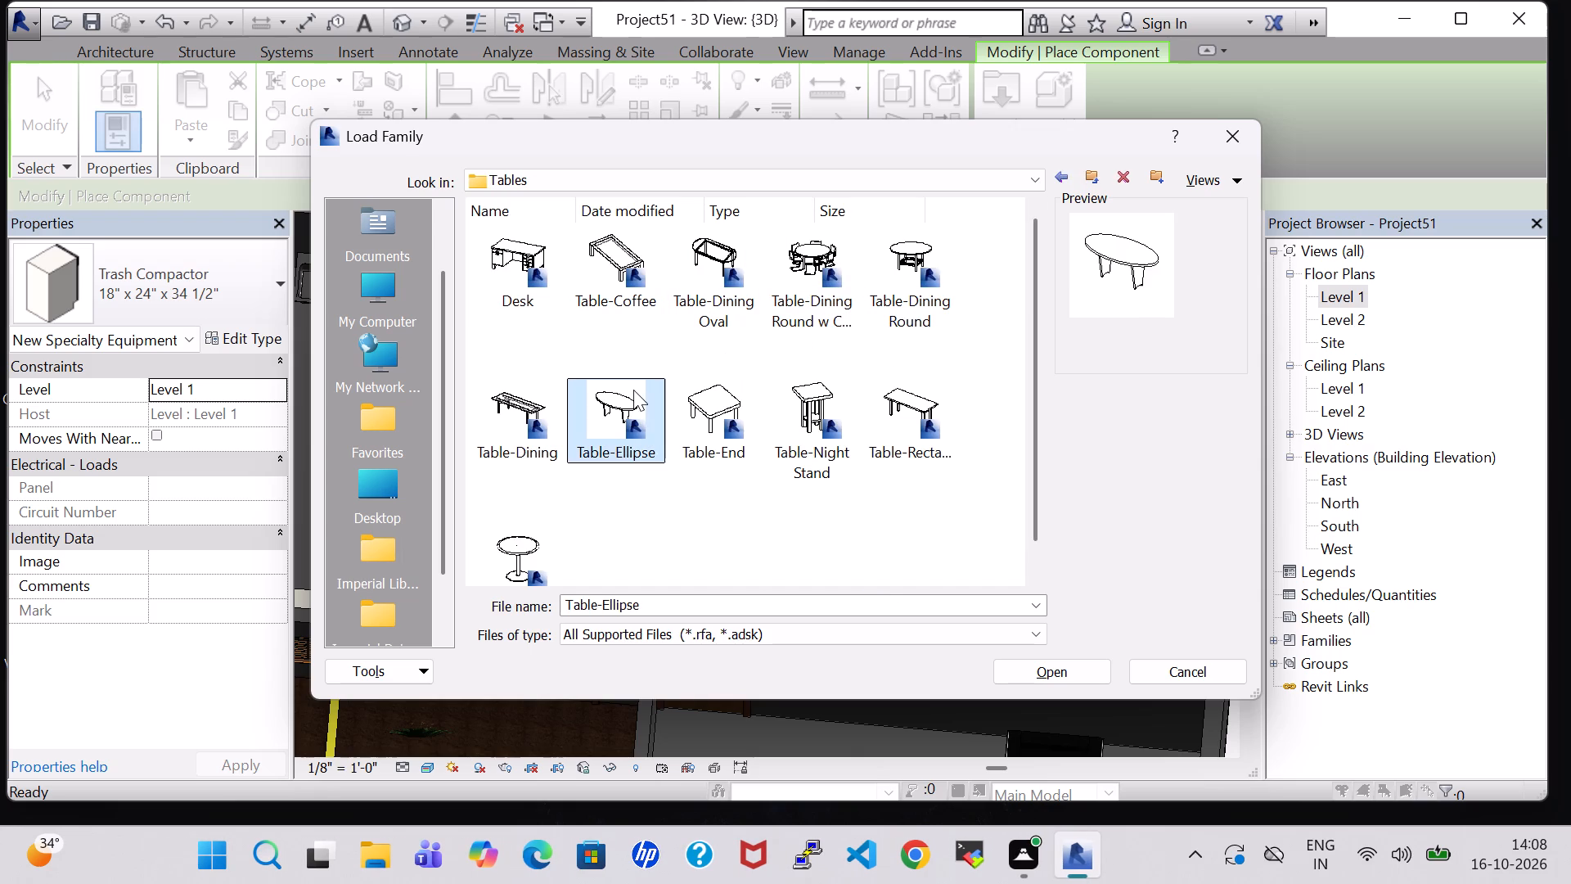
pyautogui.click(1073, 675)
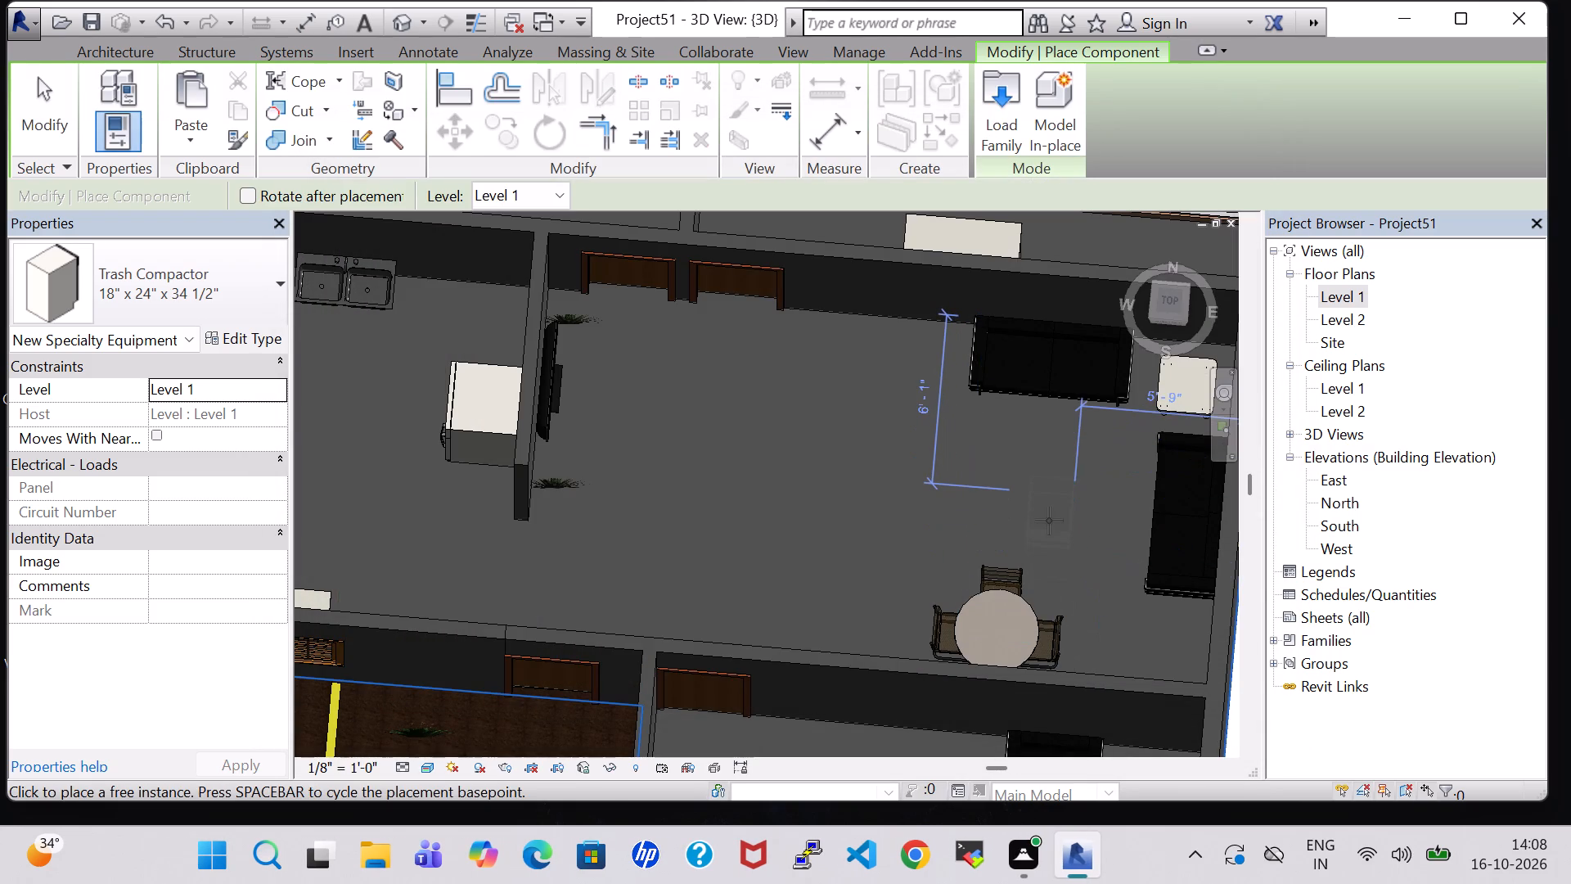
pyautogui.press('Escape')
# Place a 60" x 48" Table-Ellipse in front of the lounge sofas, creating it as similar to the front room's elliptical table.
pyautogui.scroll(-3, 1049, 521)
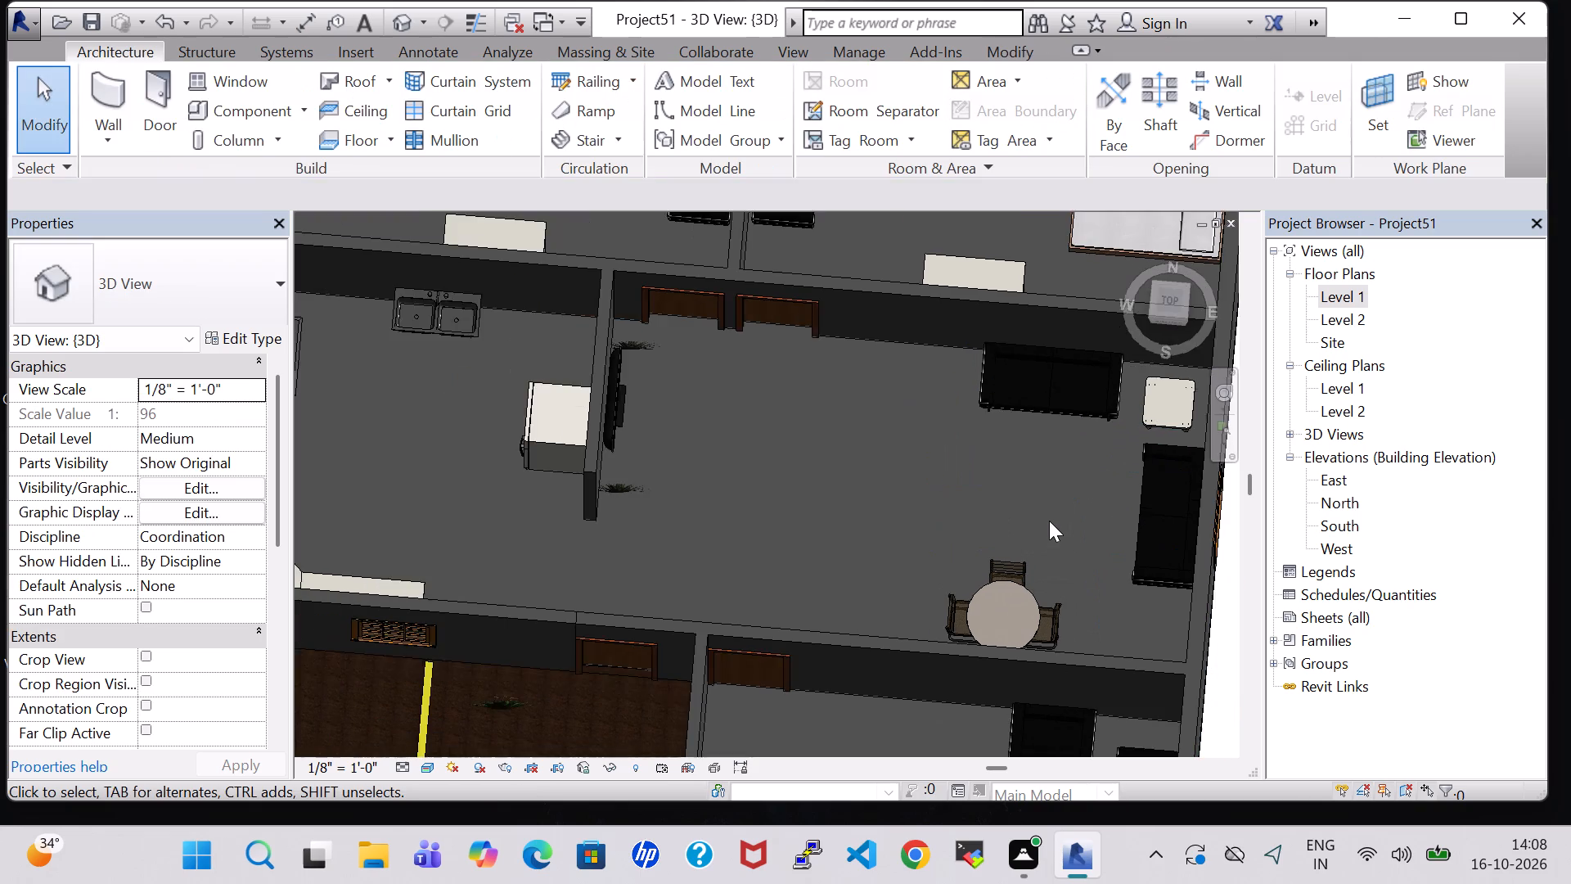
pyautogui.scroll(-3, 1049, 521)
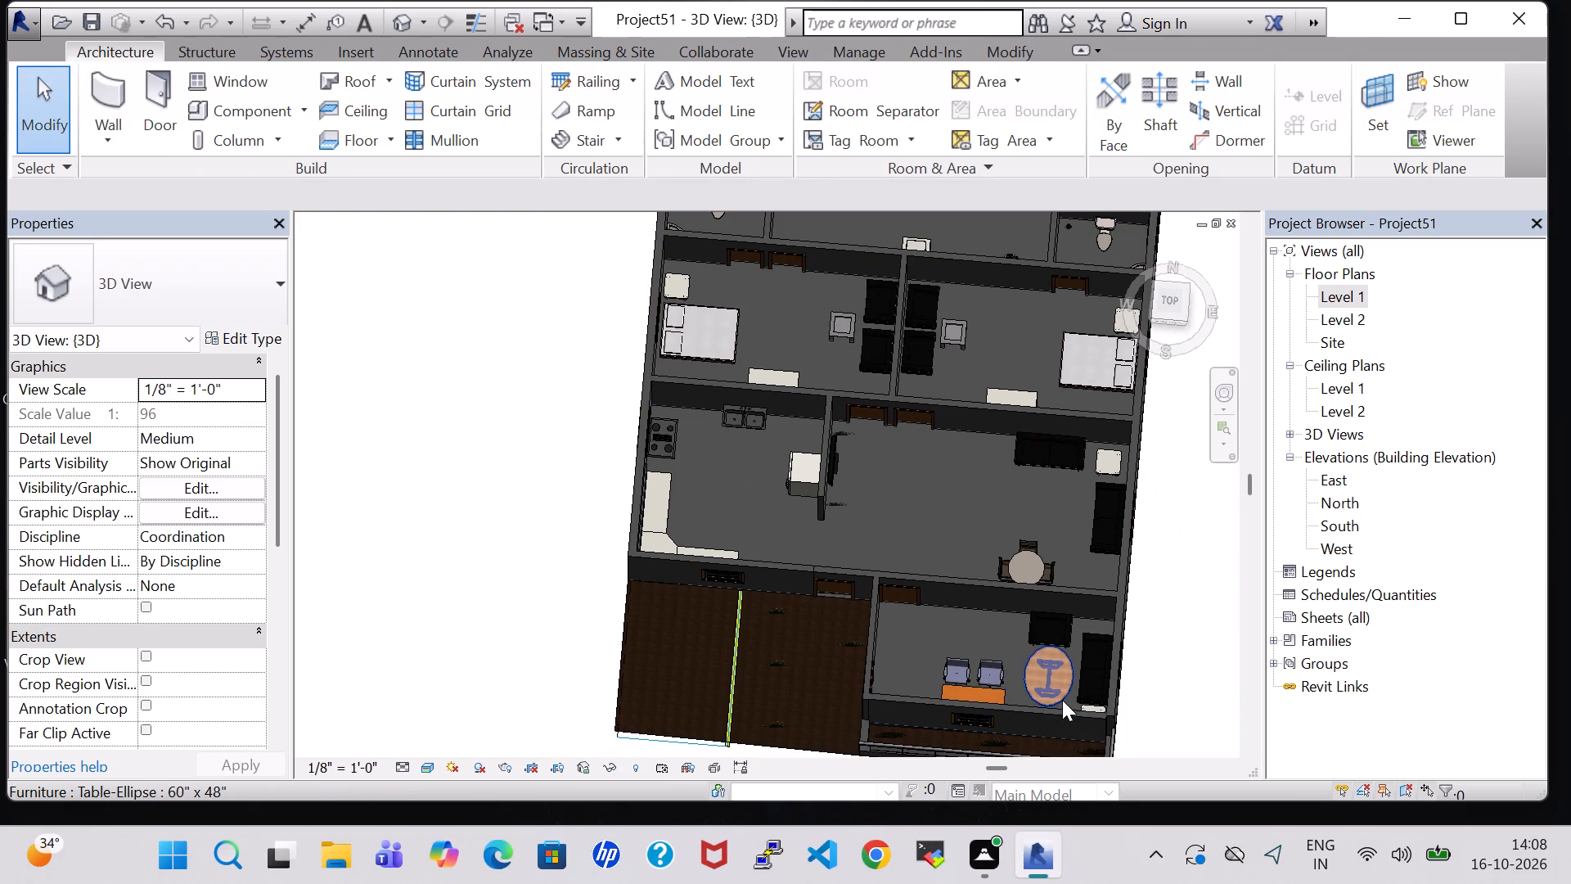
pyautogui.click(1059, 677)
pyautogui.click(1063, 668)
pyautogui.rightClick(1063, 668)
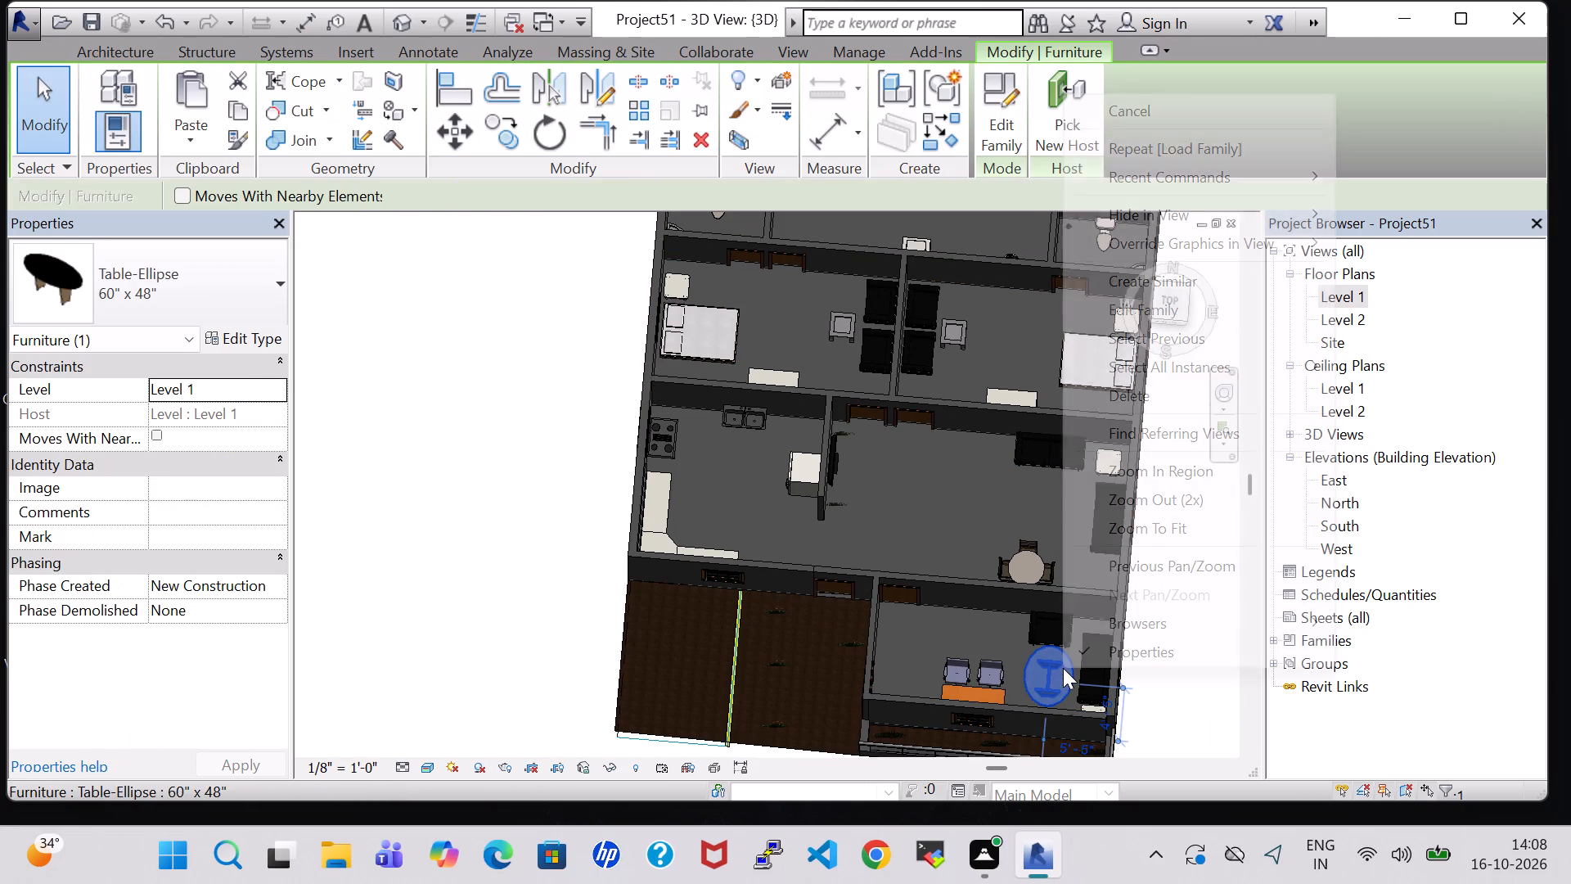
pyautogui.click(1185, 286)
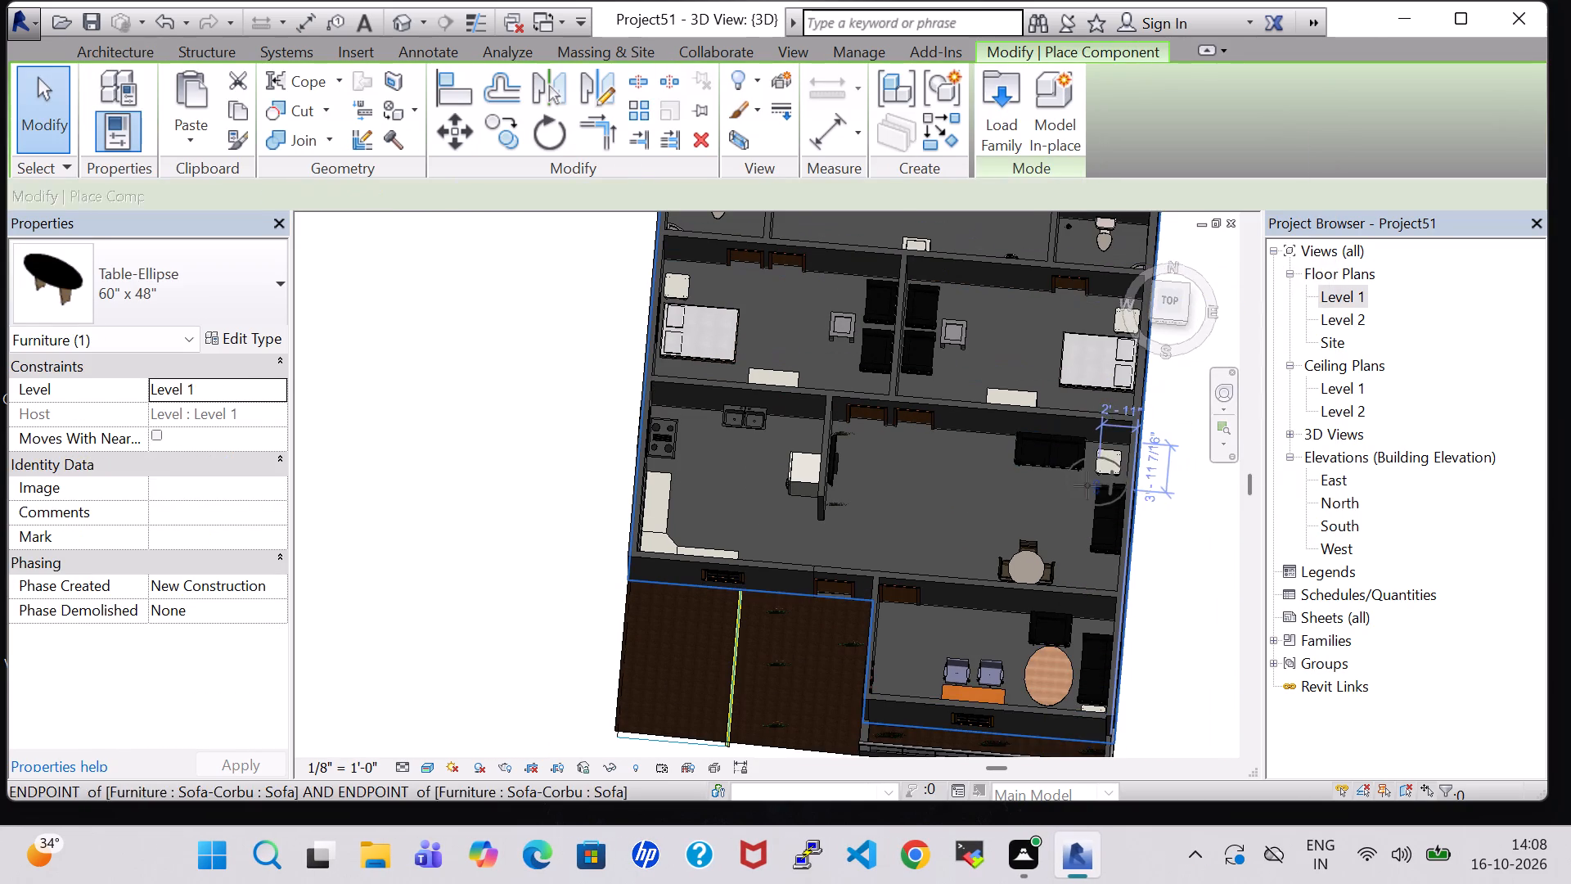
pyautogui.scroll(5, 1040, 503)
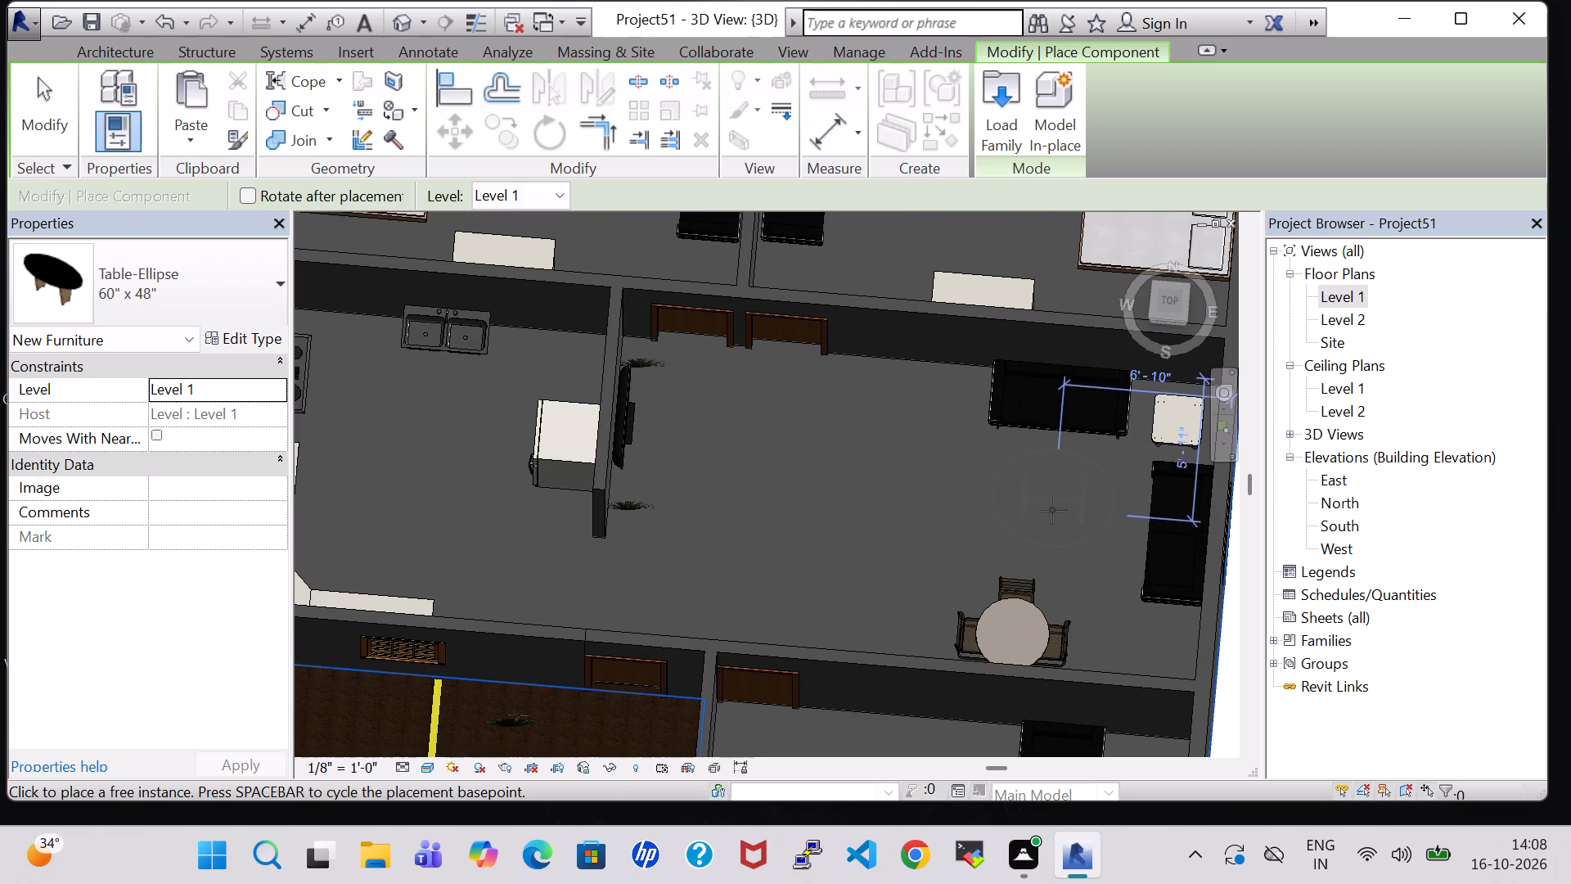
pyautogui.click(1055, 517)
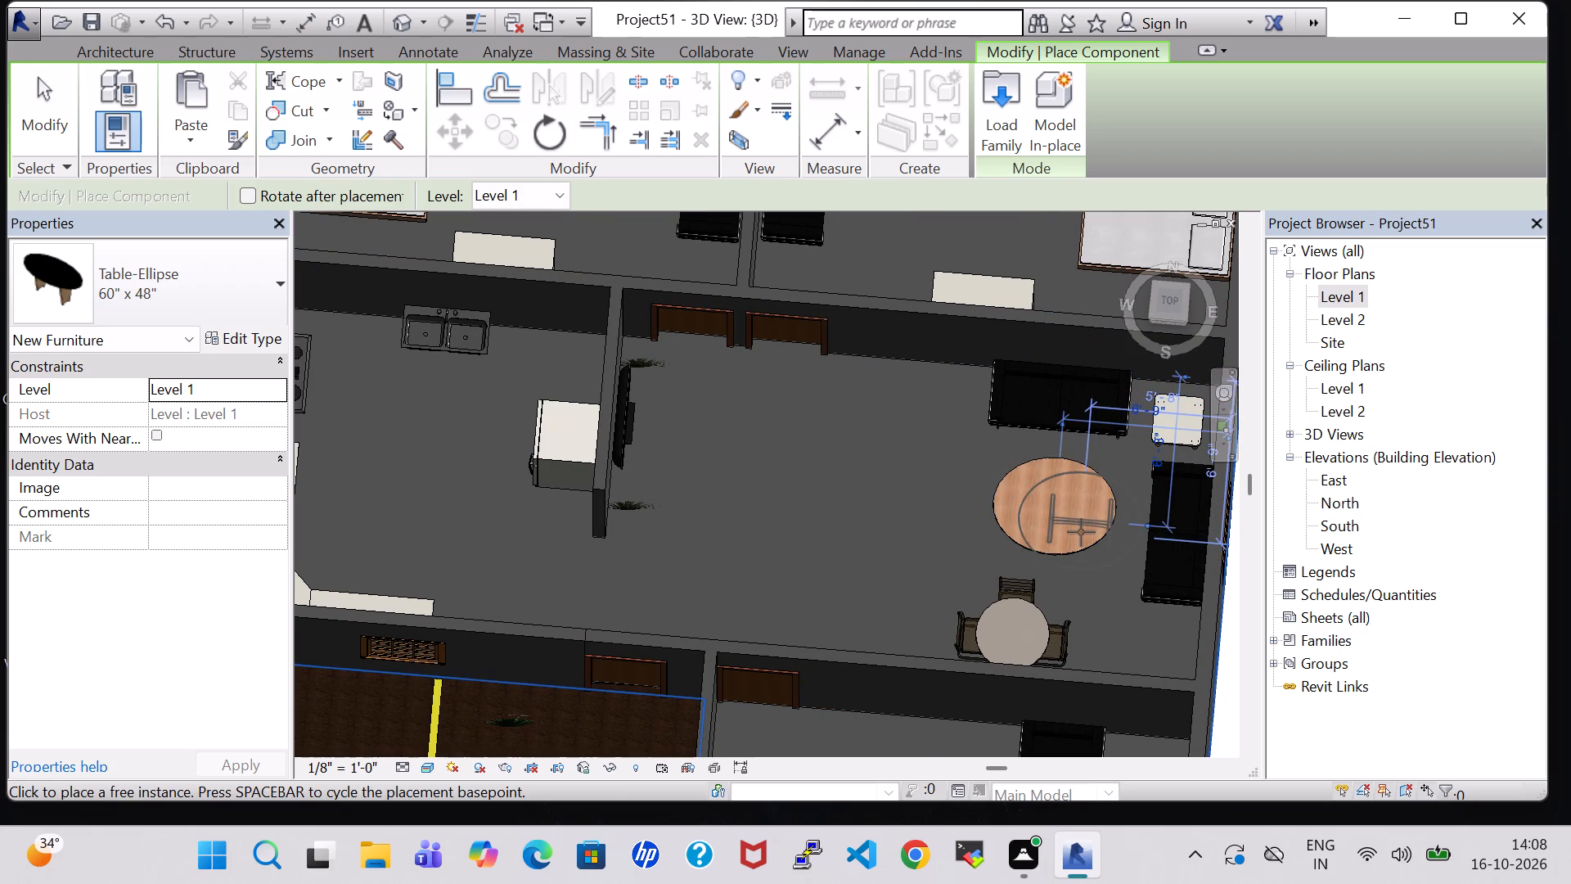
pyautogui.press('Escape')
pyautogui.press('Escape')
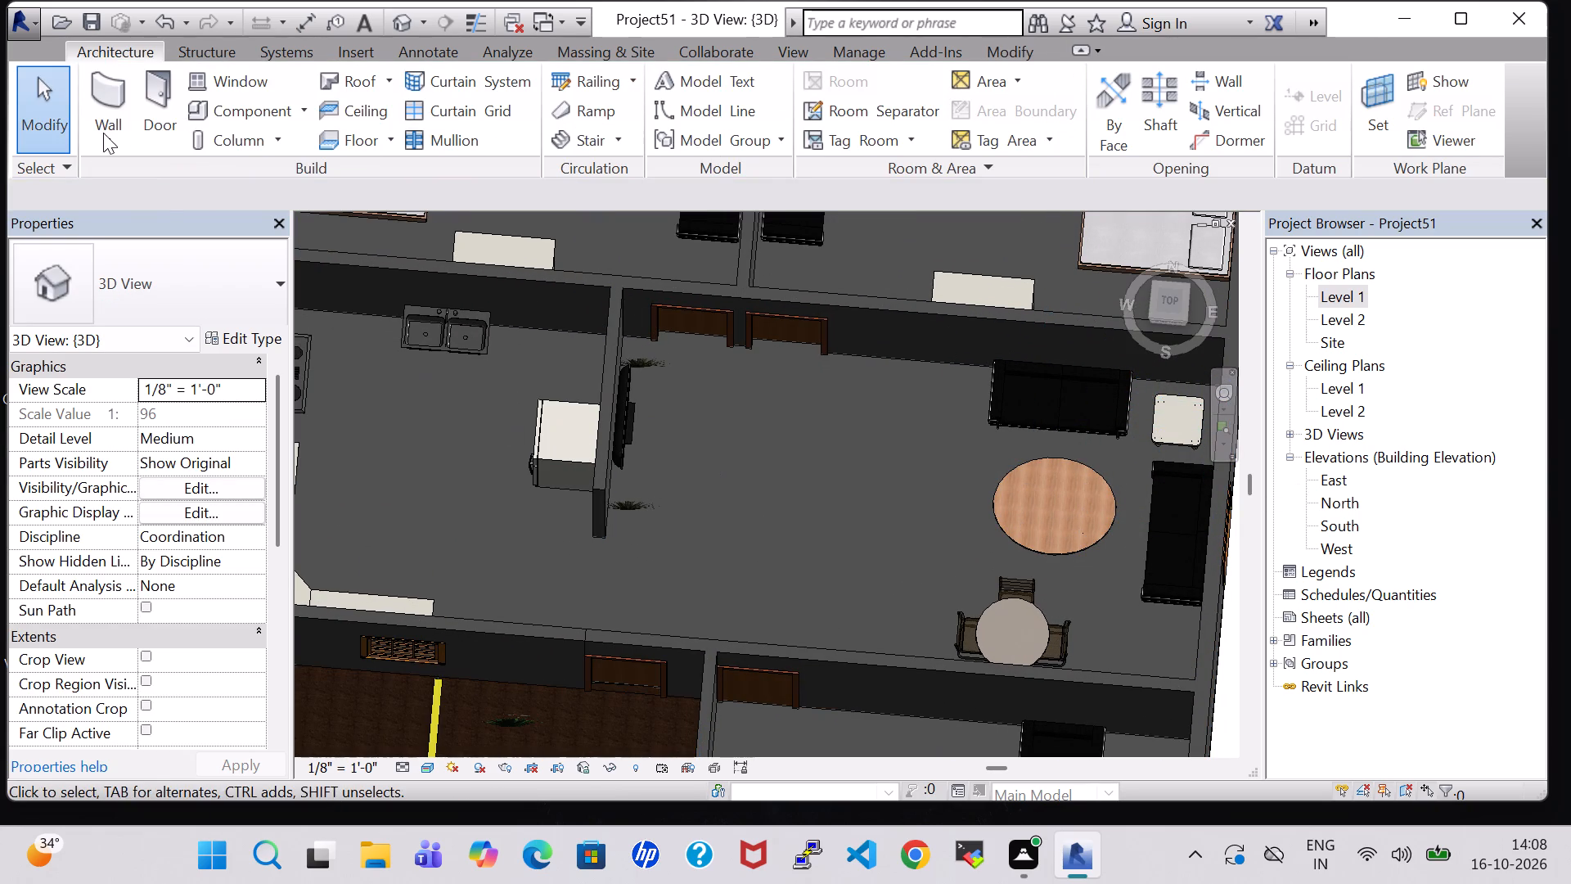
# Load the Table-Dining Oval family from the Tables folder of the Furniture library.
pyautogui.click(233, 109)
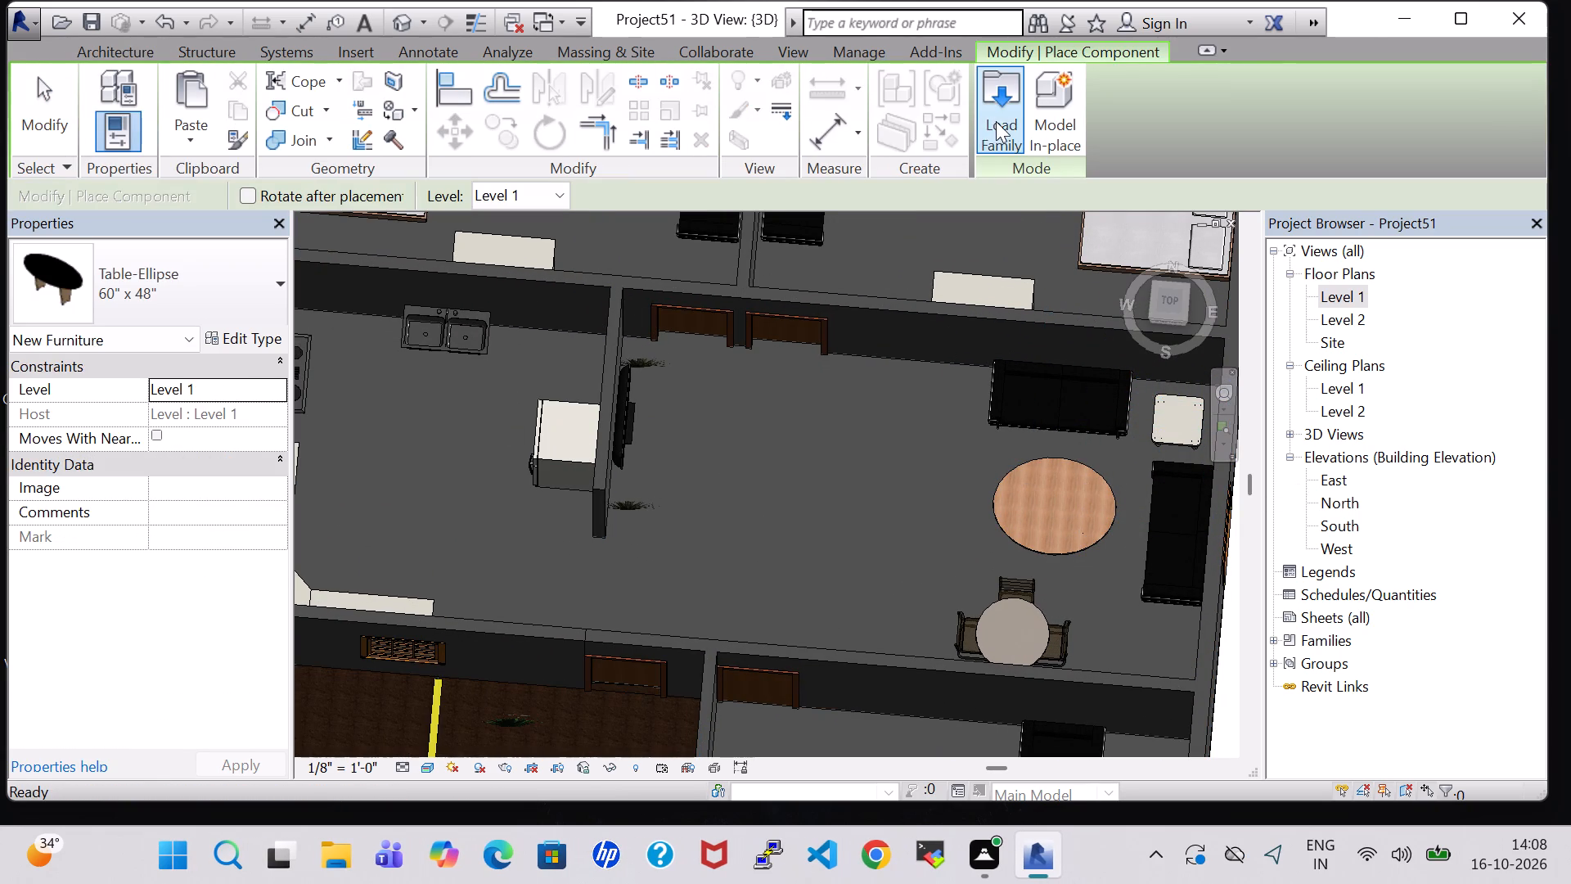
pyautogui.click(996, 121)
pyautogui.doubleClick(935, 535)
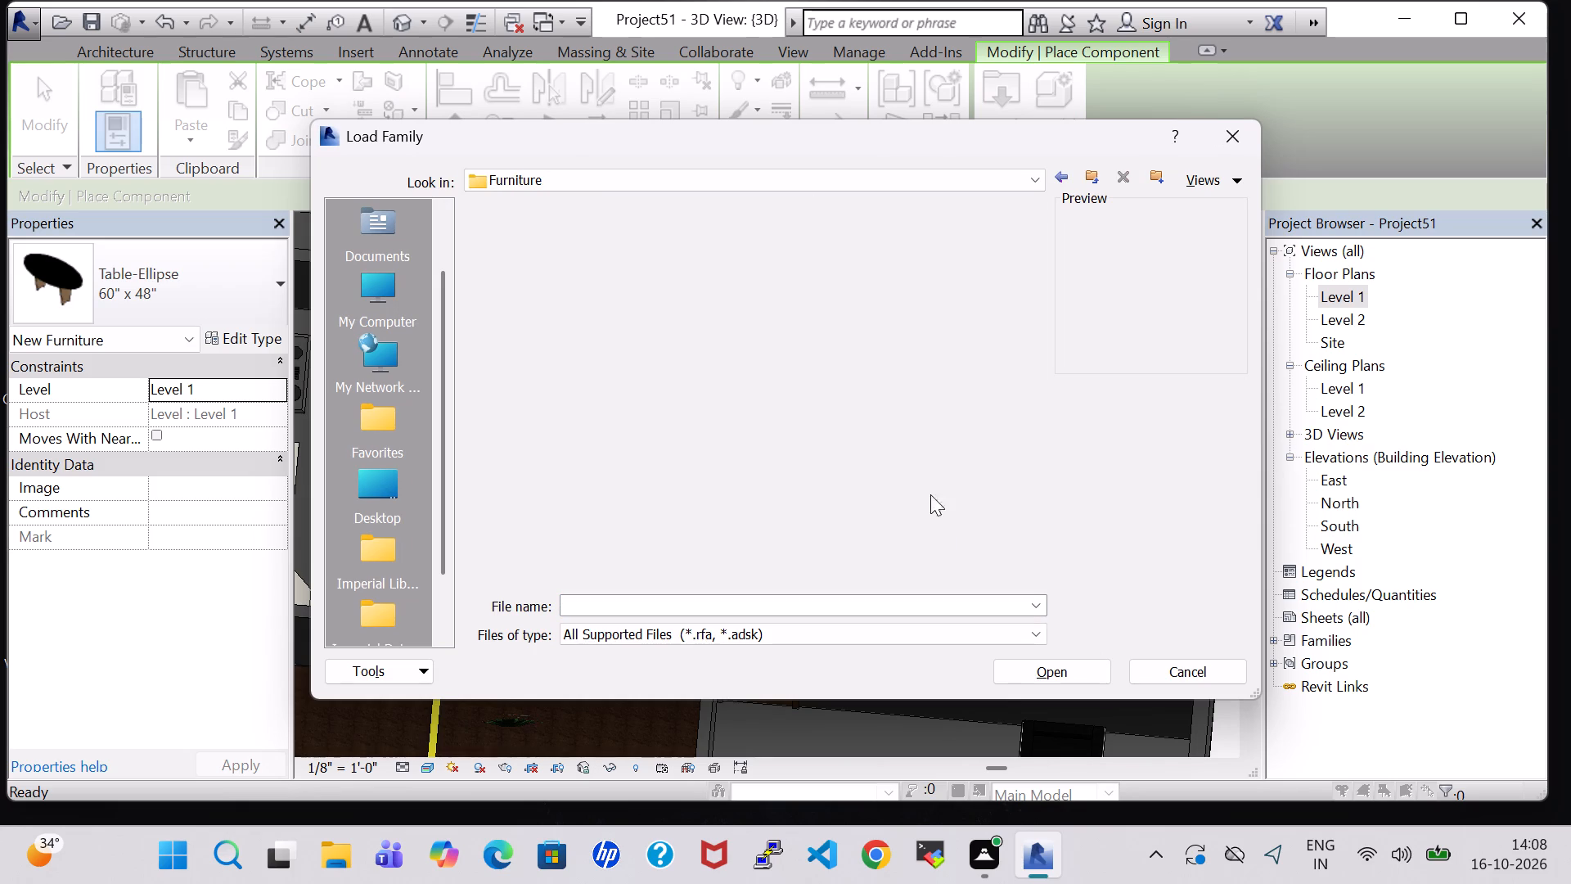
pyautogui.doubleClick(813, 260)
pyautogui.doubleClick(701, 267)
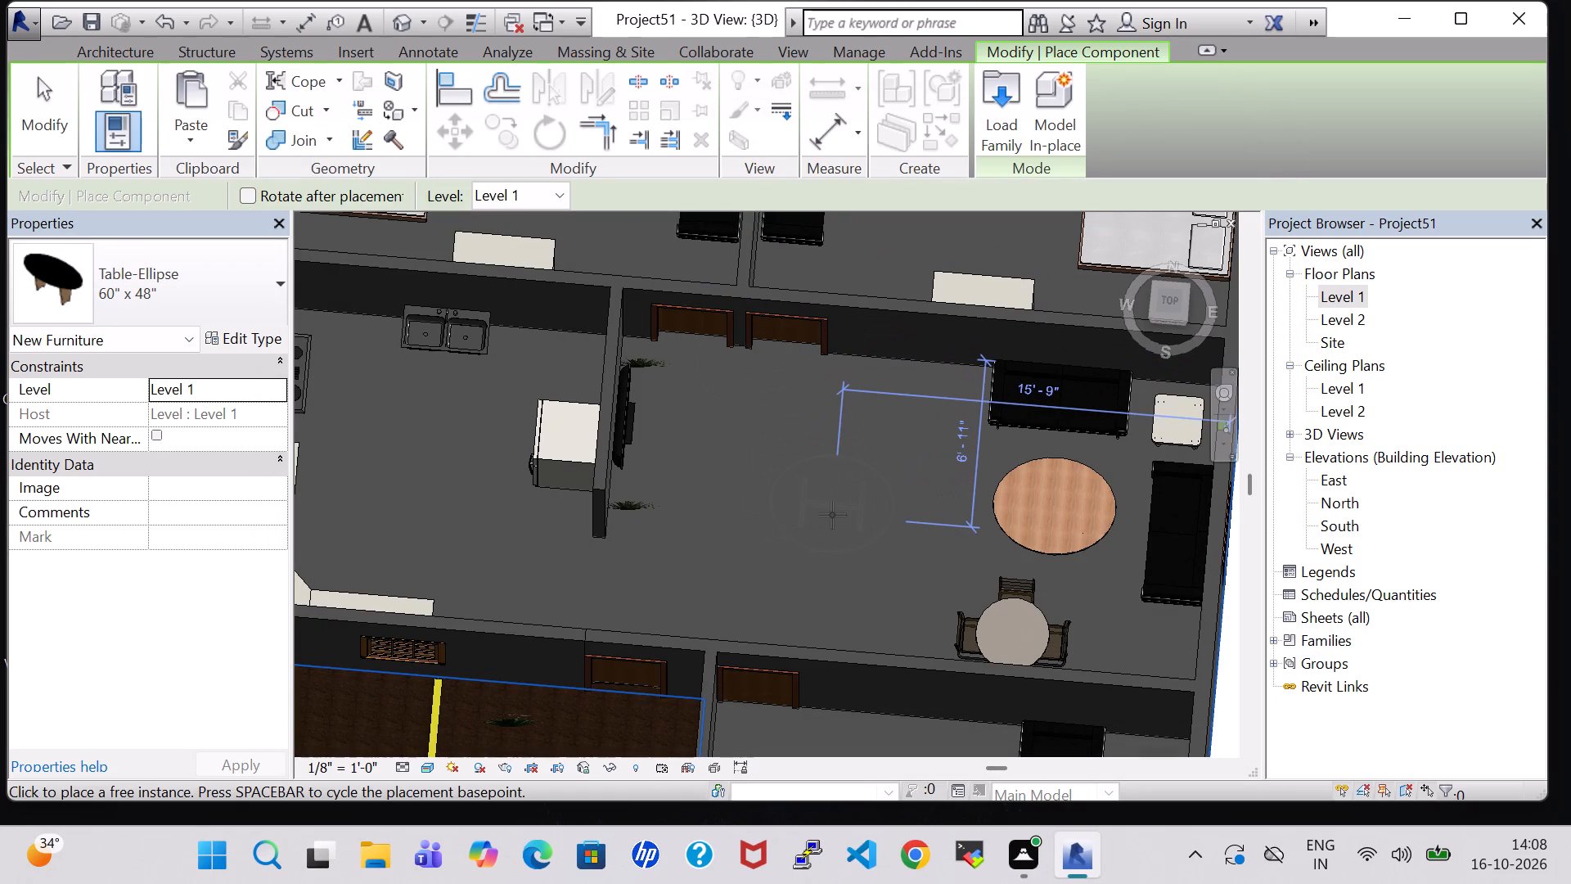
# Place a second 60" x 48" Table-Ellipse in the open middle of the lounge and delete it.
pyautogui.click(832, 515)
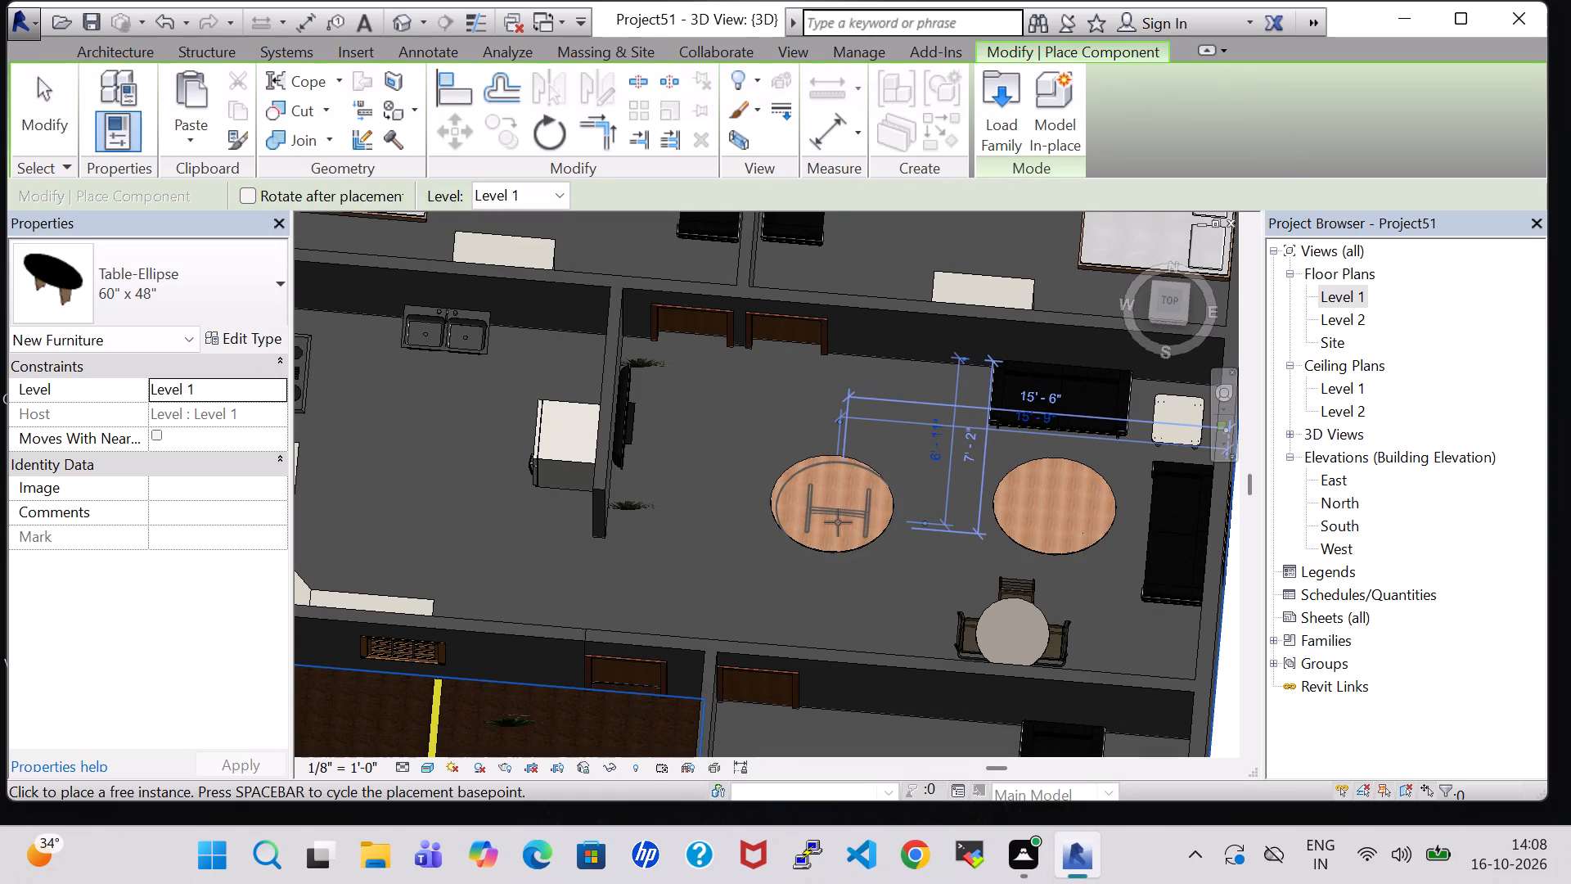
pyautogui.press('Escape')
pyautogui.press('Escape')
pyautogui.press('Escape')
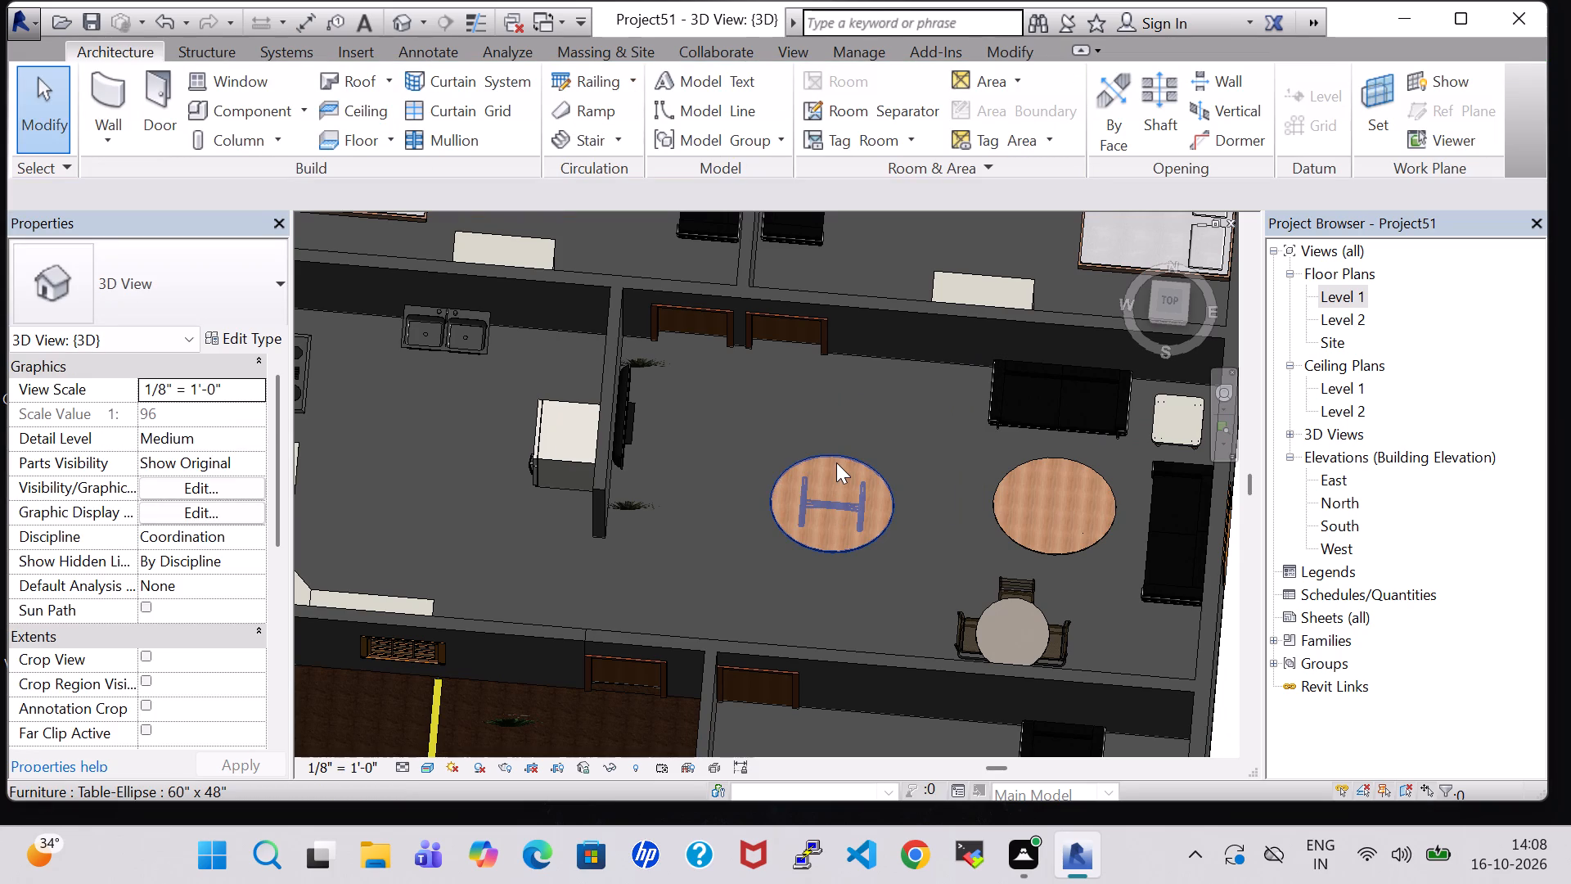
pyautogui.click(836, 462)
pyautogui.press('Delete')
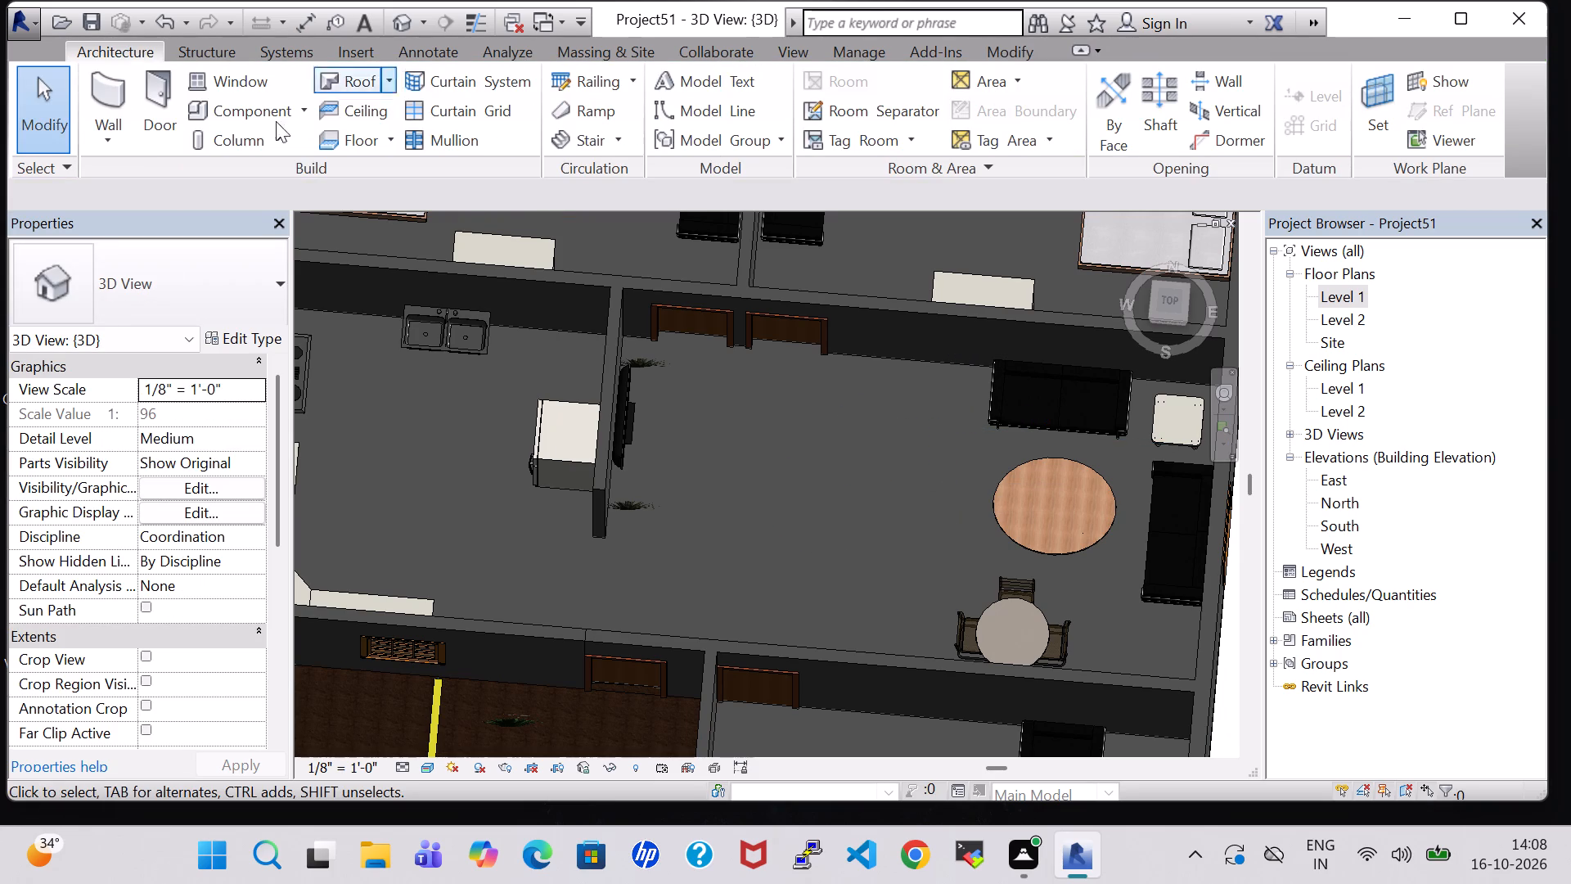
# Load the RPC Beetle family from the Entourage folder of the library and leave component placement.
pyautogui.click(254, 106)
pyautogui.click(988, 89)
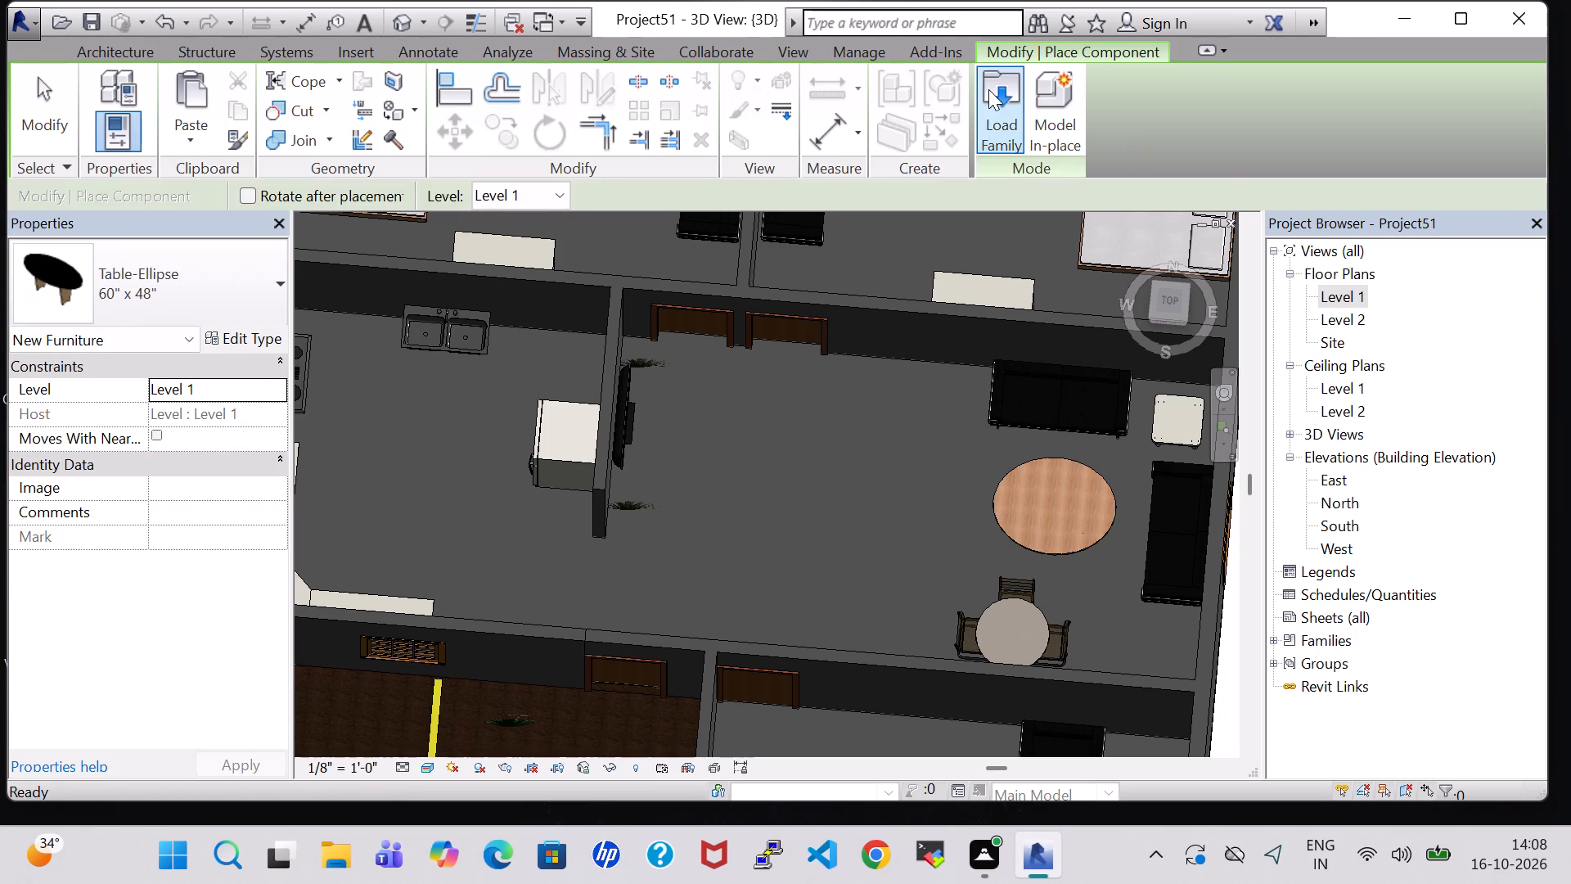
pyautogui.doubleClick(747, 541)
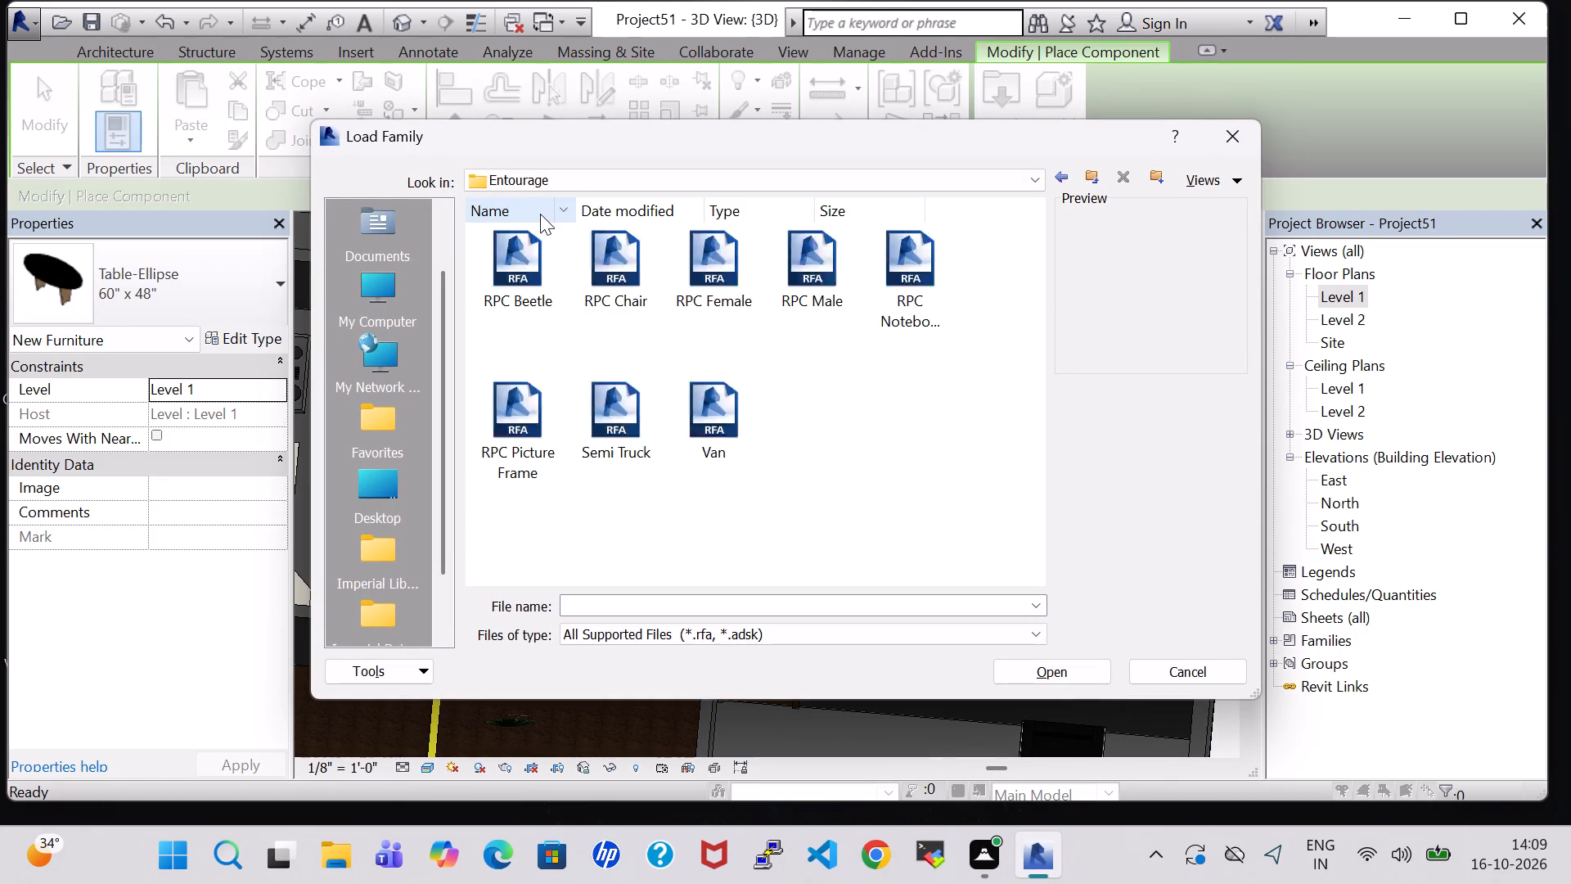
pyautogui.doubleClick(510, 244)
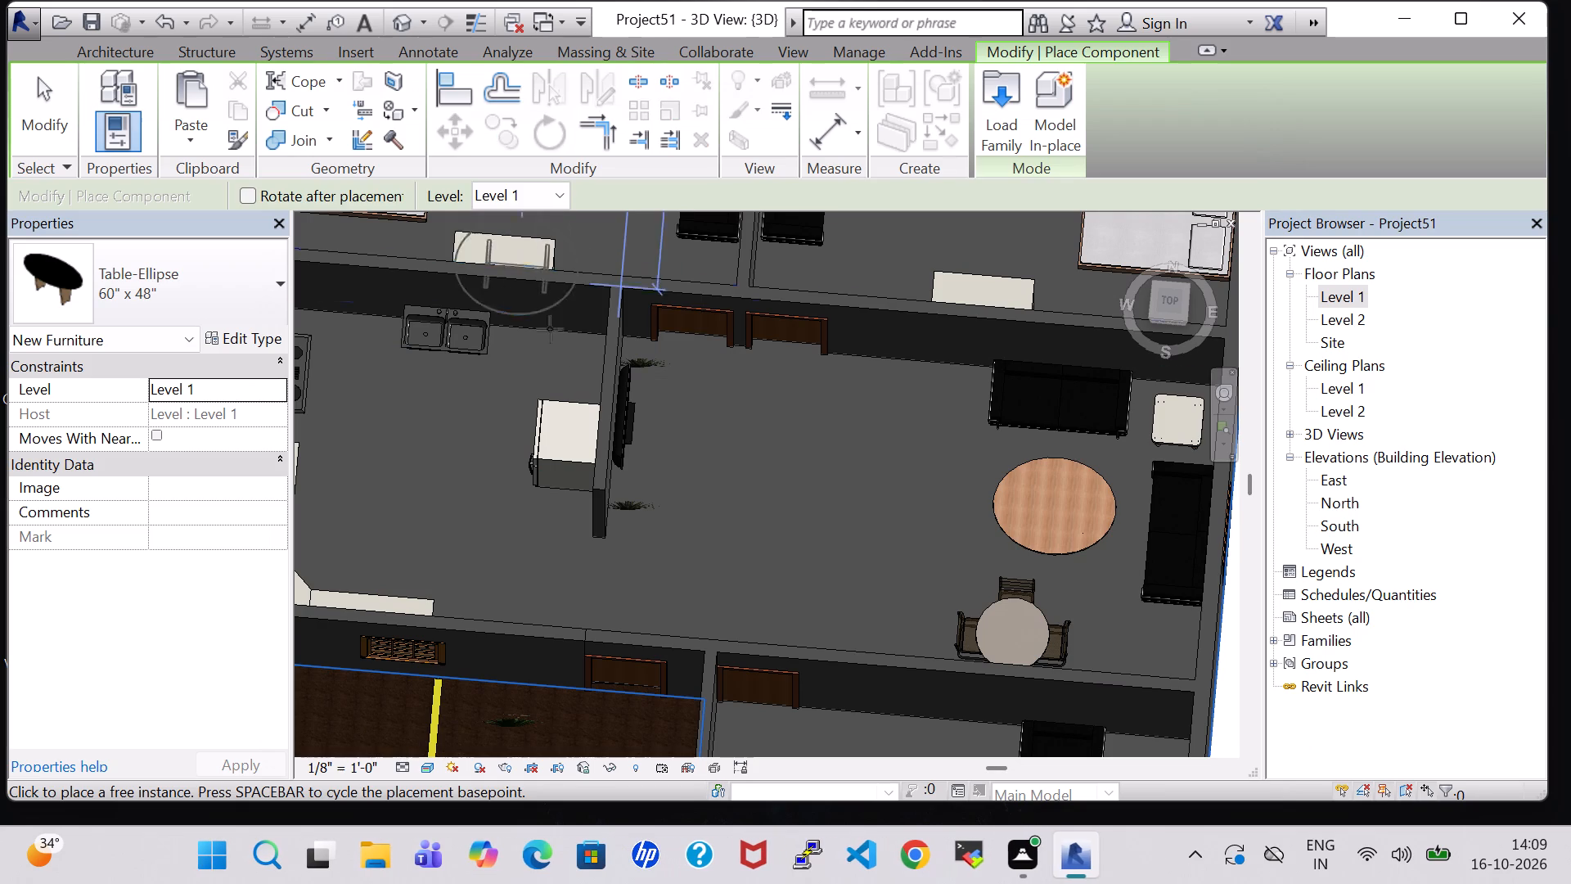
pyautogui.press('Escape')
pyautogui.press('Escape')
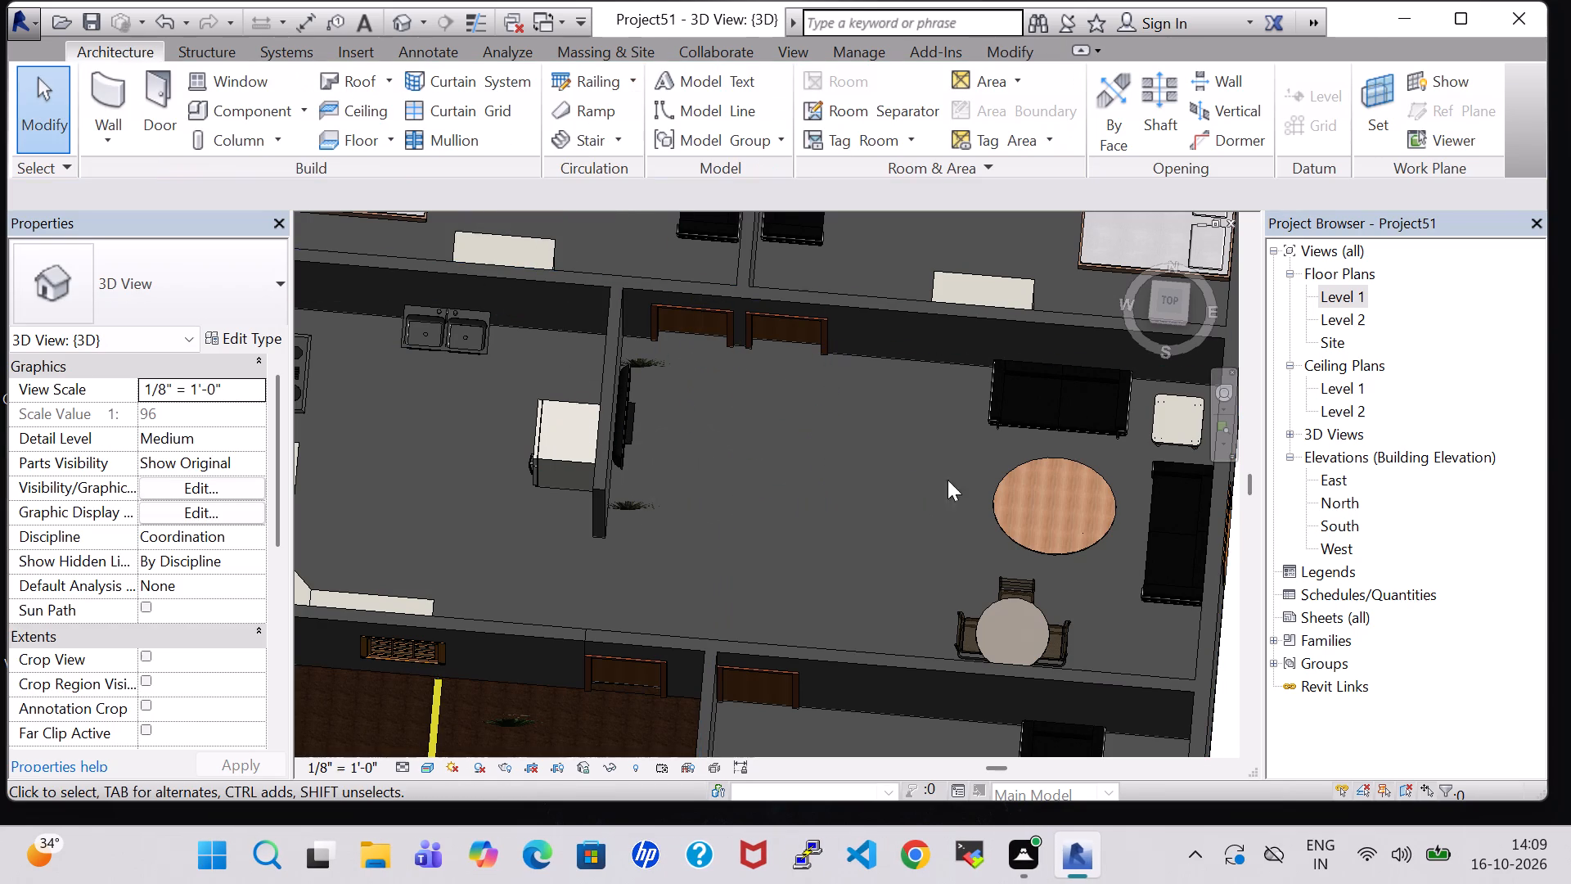
# Examine the furnished lounge, kitchen, both bedrooms and the adjoining bathrooms in the 3D view.
pyautogui.click(909, 452)
pyautogui.scroll(-2, 898, 452)
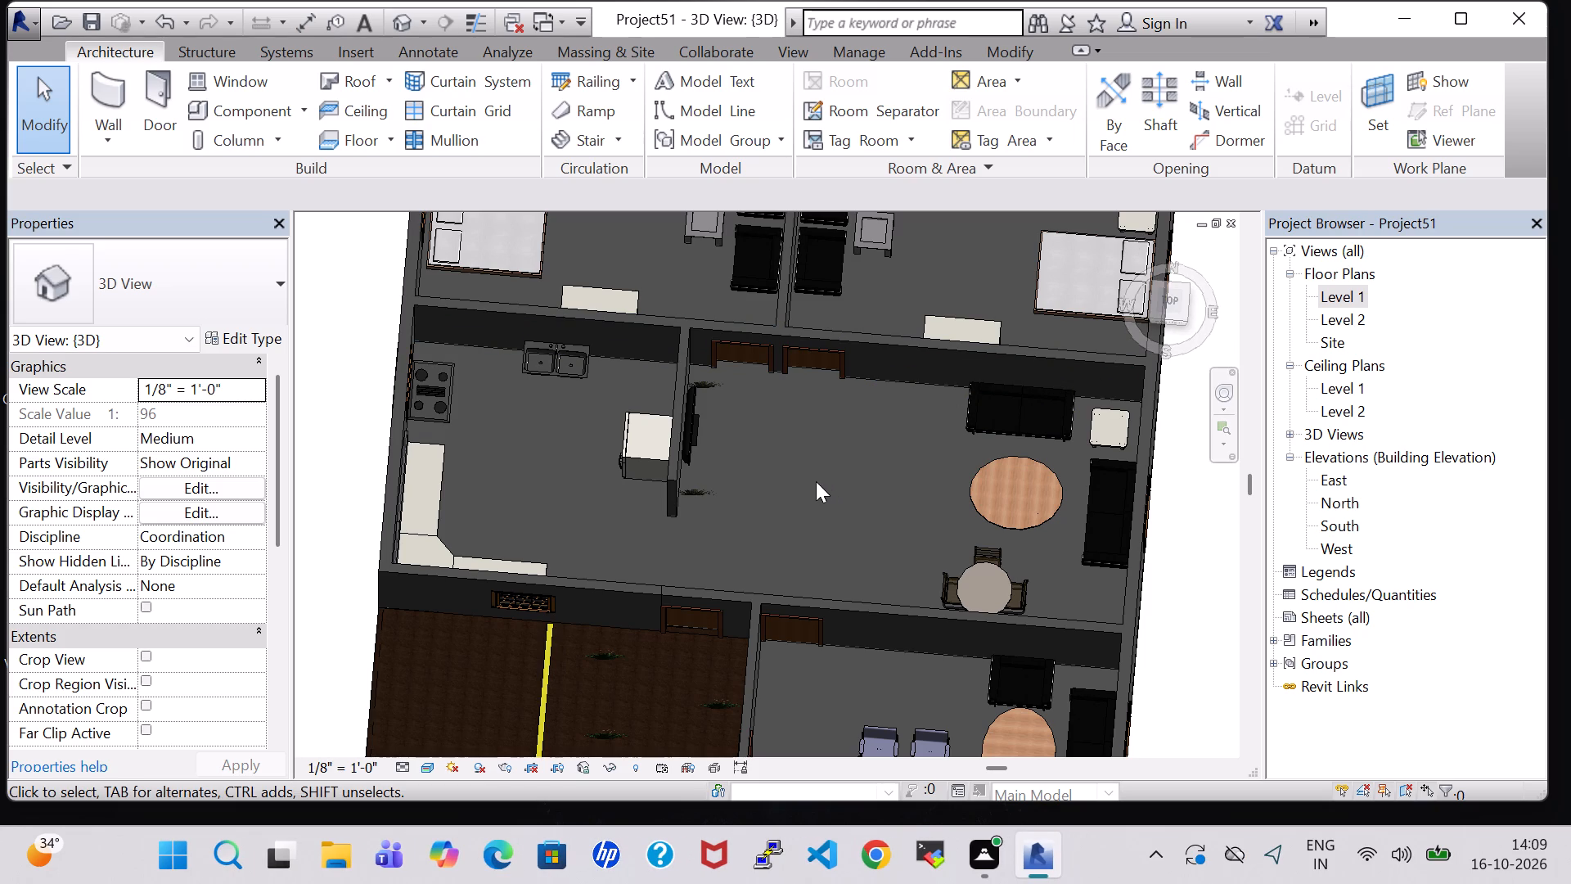
pyautogui.keyDown('shift'); pyautogui.moveTo(816, 481); pyautogui.dragTo(833, 550, button='middle'); pyautogui.keyUp('shift')
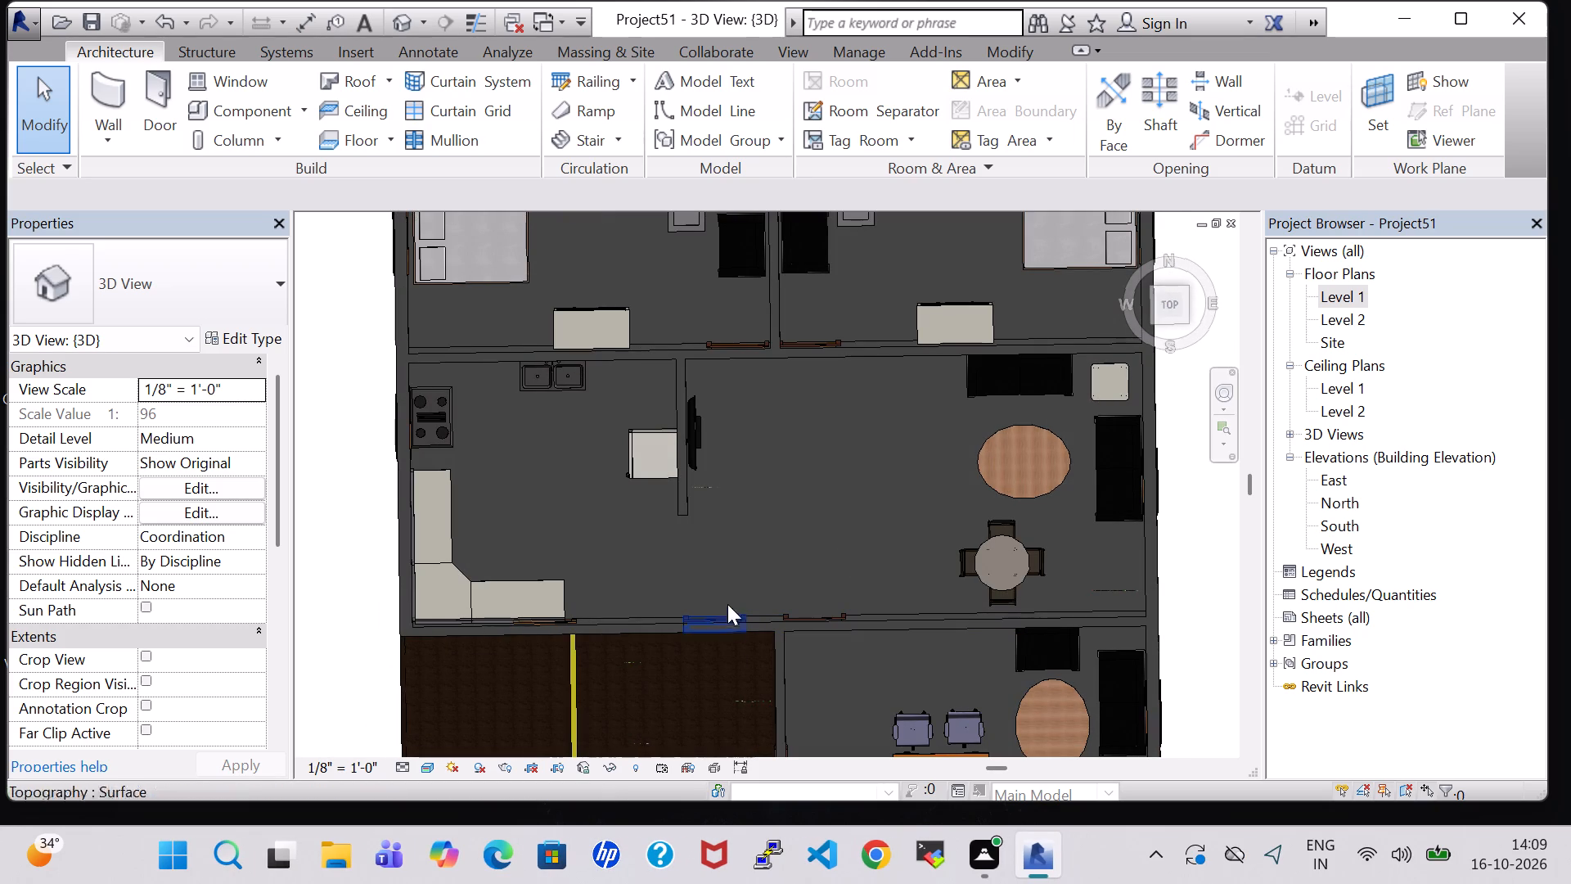
pyautogui.keyDown('shift'); pyautogui.moveTo(749, 549); pyautogui.dragTo(755, 451, button='middle'); pyautogui.keyUp('shift')
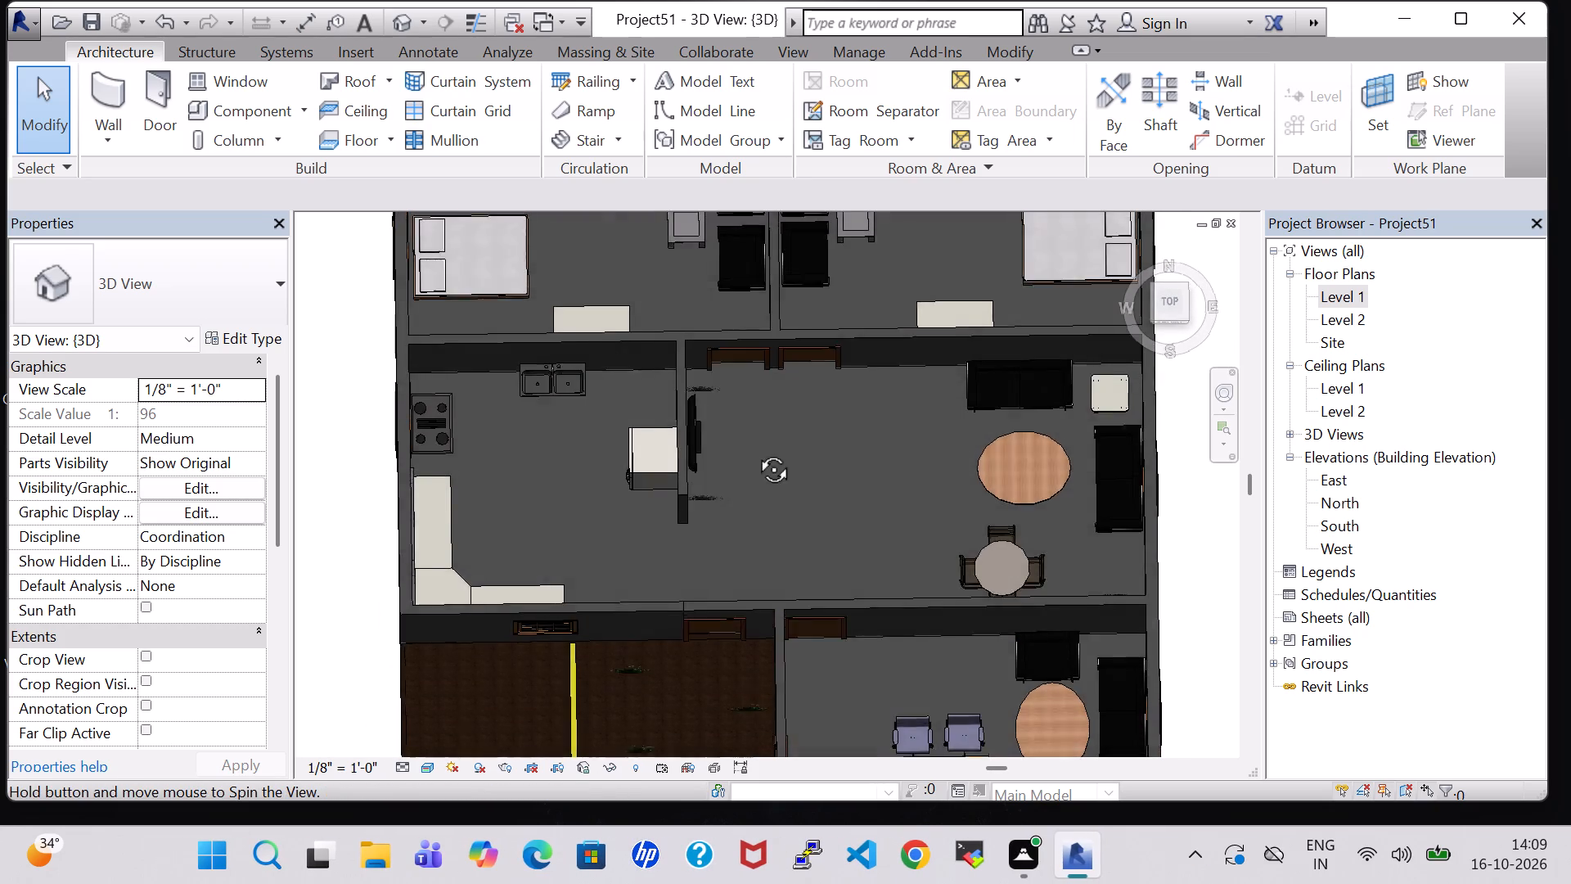
pyautogui.keyDown('shift'); pyautogui.moveTo(755, 451); pyautogui.dragTo(761, 416, button='middle'); pyautogui.keyUp('shift')
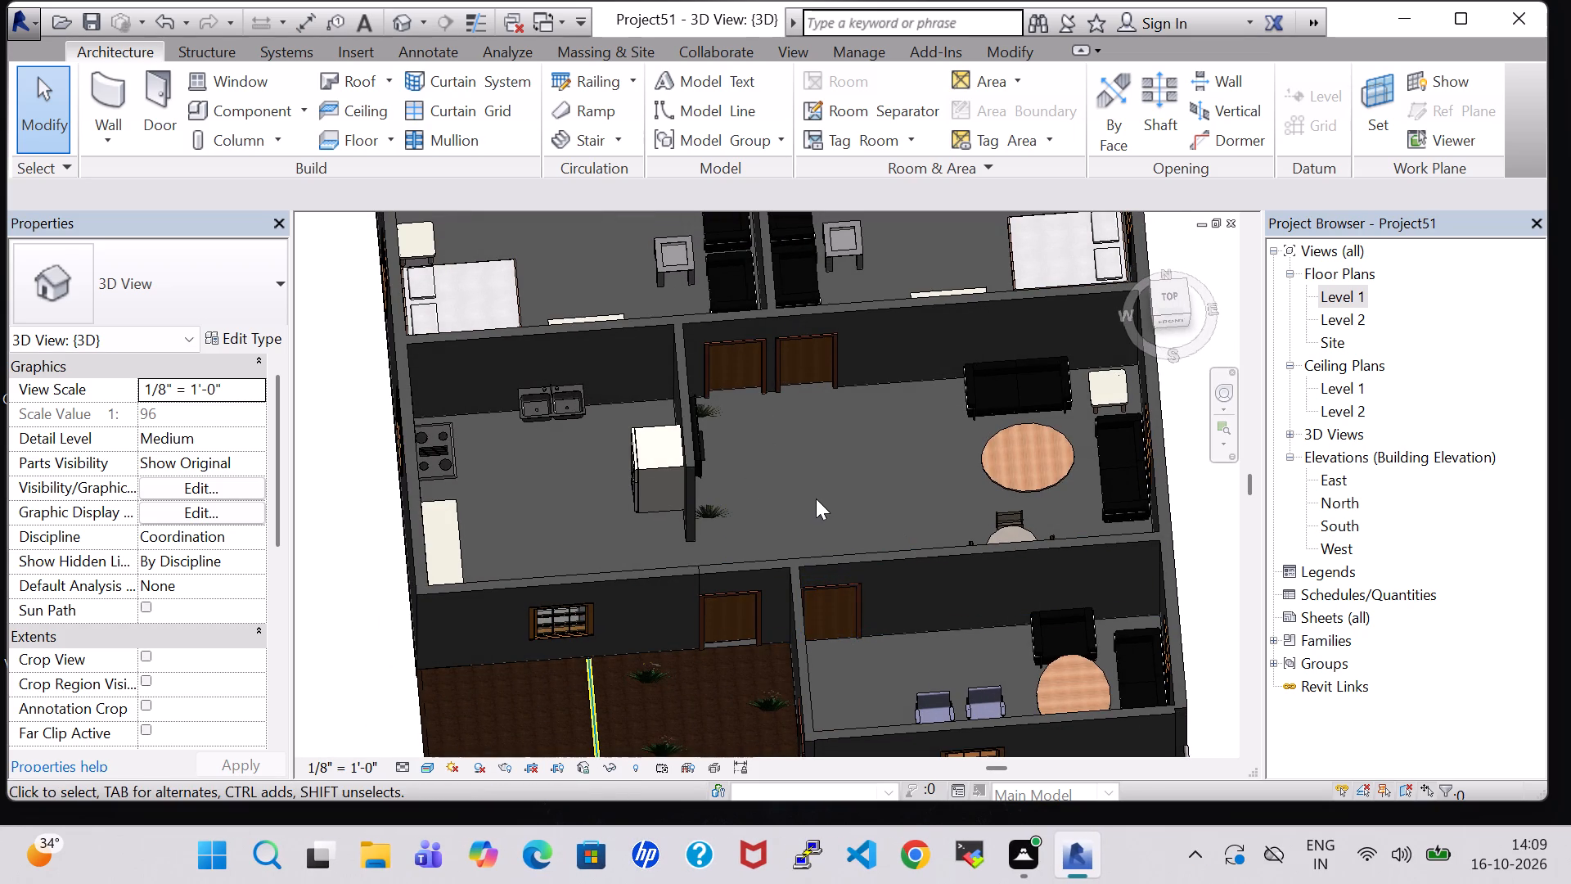
pyautogui.moveTo(818, 413); pyautogui.dragTo(811, 556, button='middle')
pyautogui.scroll(1, 818, 413)
pyautogui.keyDown('shift'); pyautogui.moveTo(894, 304); pyautogui.dragTo(896, 404, button='middle'); pyautogui.keyUp('shift')
pyautogui.moveTo(790, 579); pyautogui.dragTo(764, 446, button='middle')
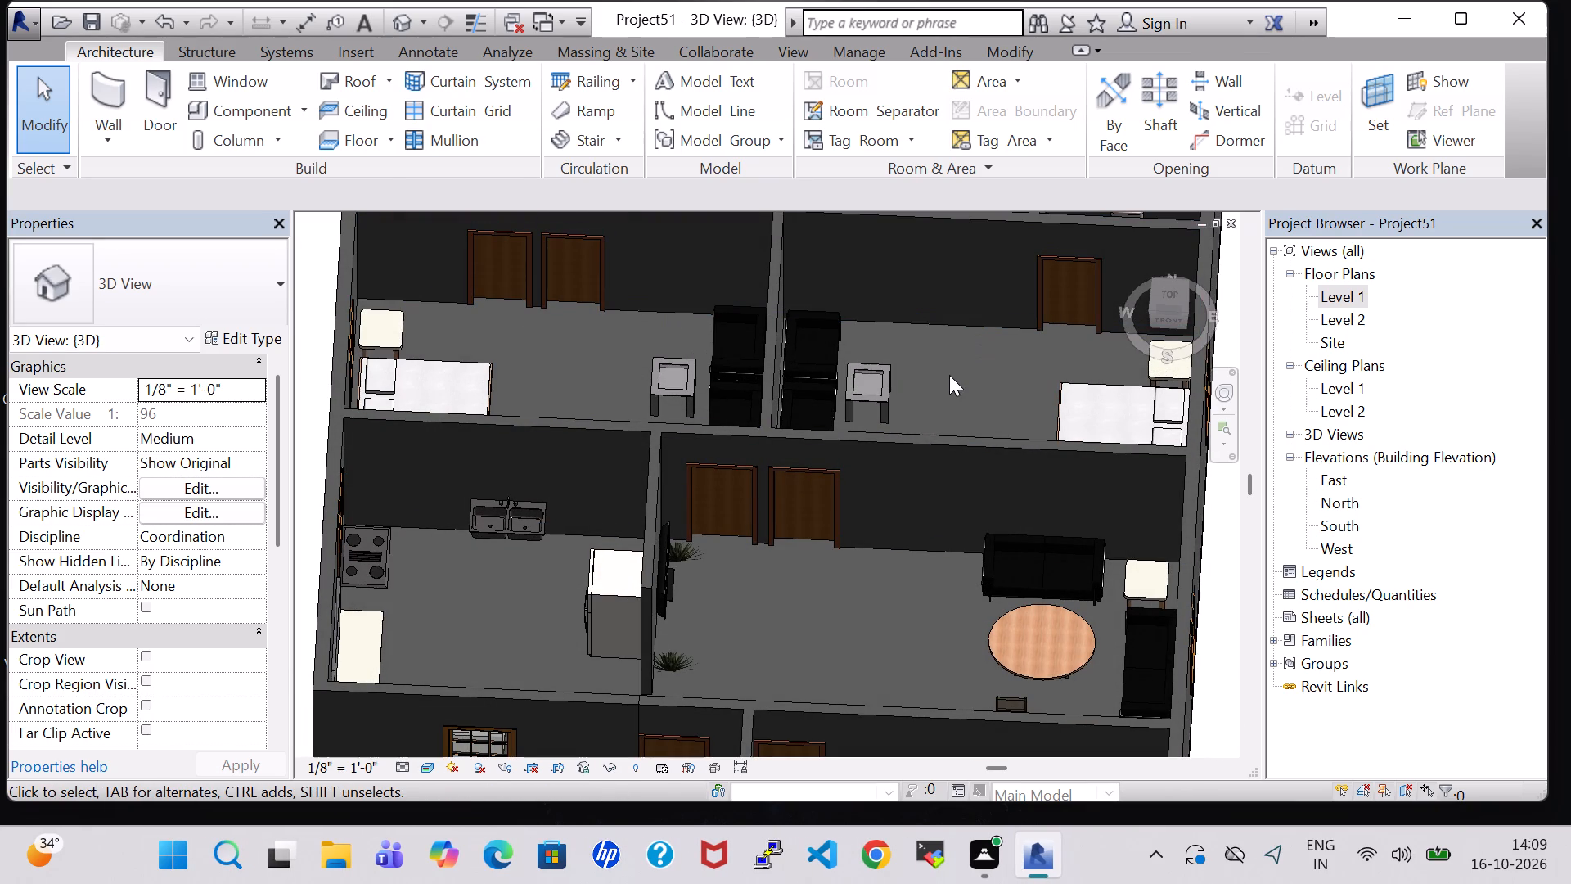
pyautogui.keyDown('shift'); pyautogui.moveTo(949, 375); pyautogui.dragTo(959, 460, button='middle'); pyautogui.keyUp('shift')
pyautogui.scroll(1, 601, 390)
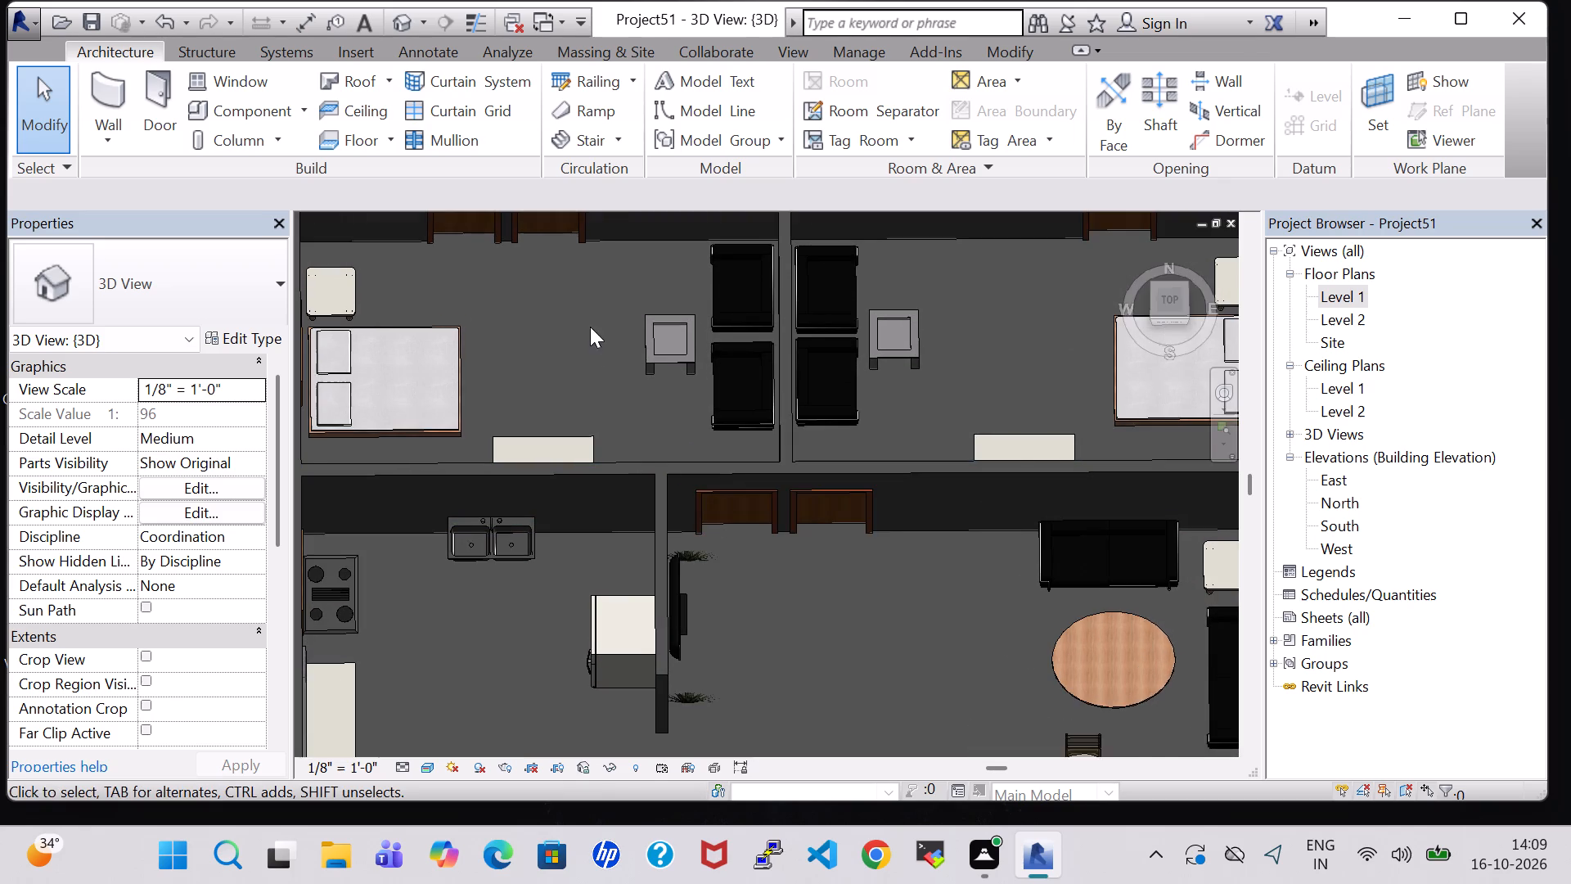
pyautogui.keyDown('shift'); pyautogui.moveTo(590, 327); pyautogui.dragTo(620, 435, button='middle'); pyautogui.keyUp('shift')
pyautogui.moveTo(911, 336); pyautogui.dragTo(973, 517, button='middle')
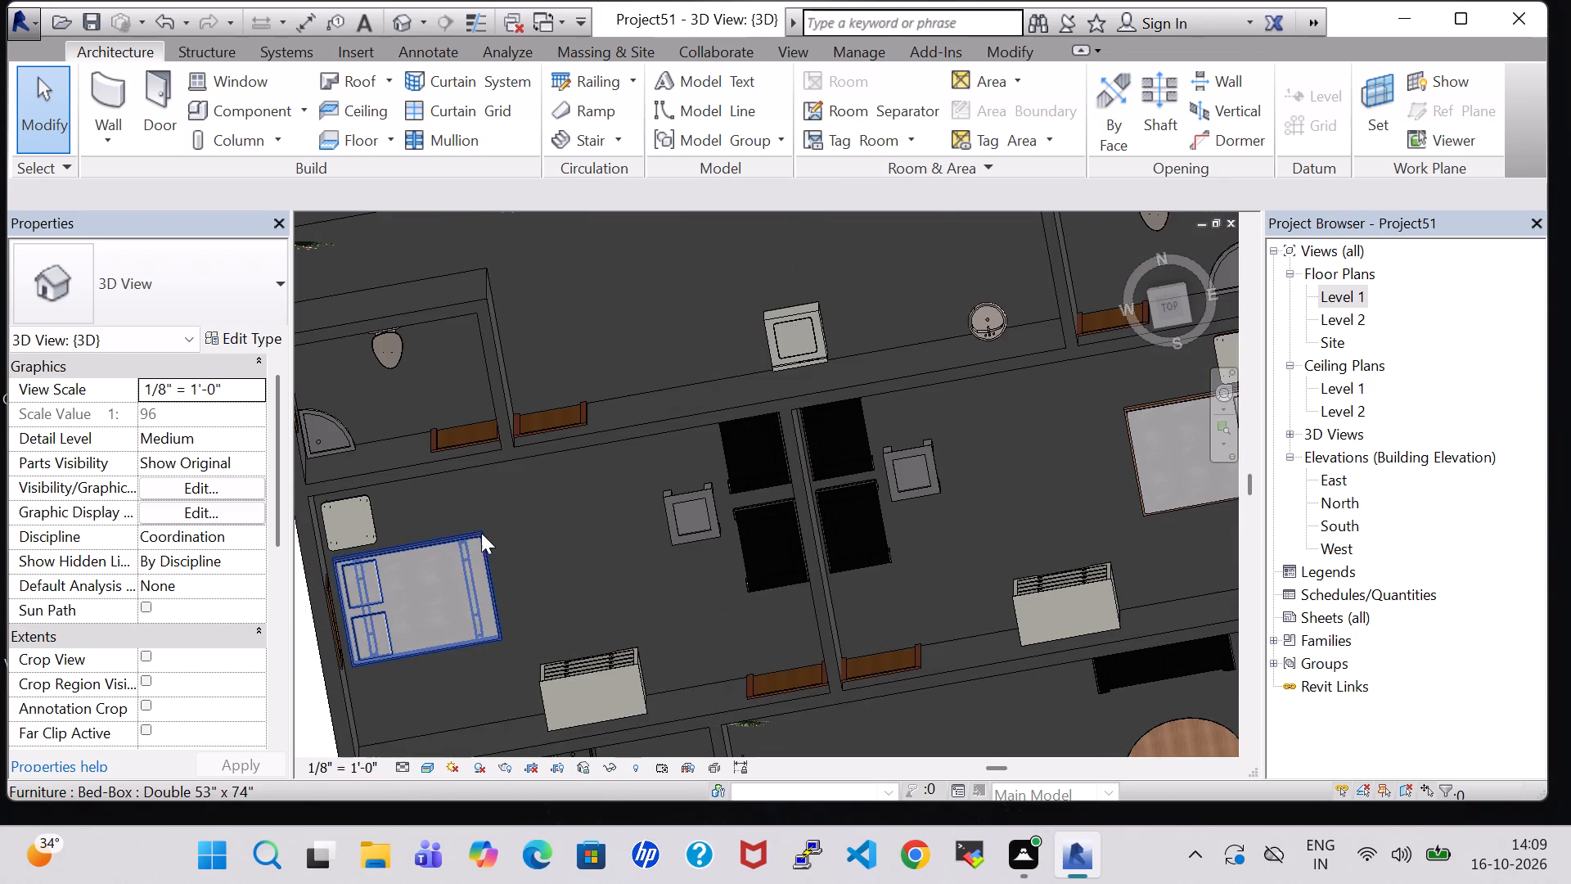
pyautogui.keyDown('shift'); pyautogui.moveTo(548, 548); pyautogui.dragTo(552, 443, button='middle'); pyautogui.keyUp('shift')
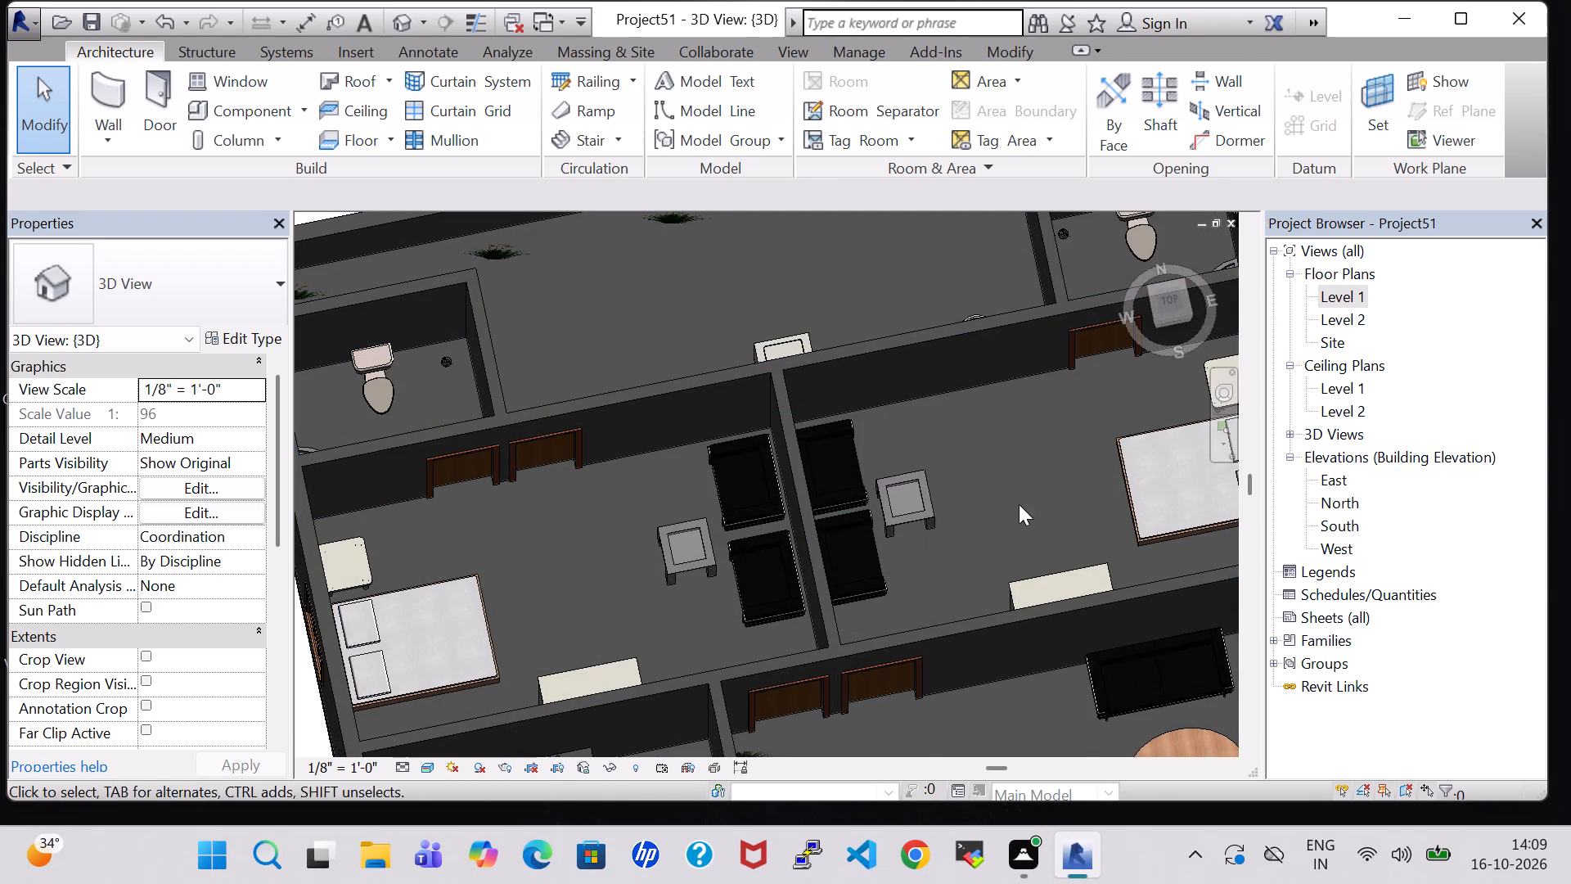
pyautogui.moveTo(1019, 504); pyautogui.dragTo(810, 539, button='middle')
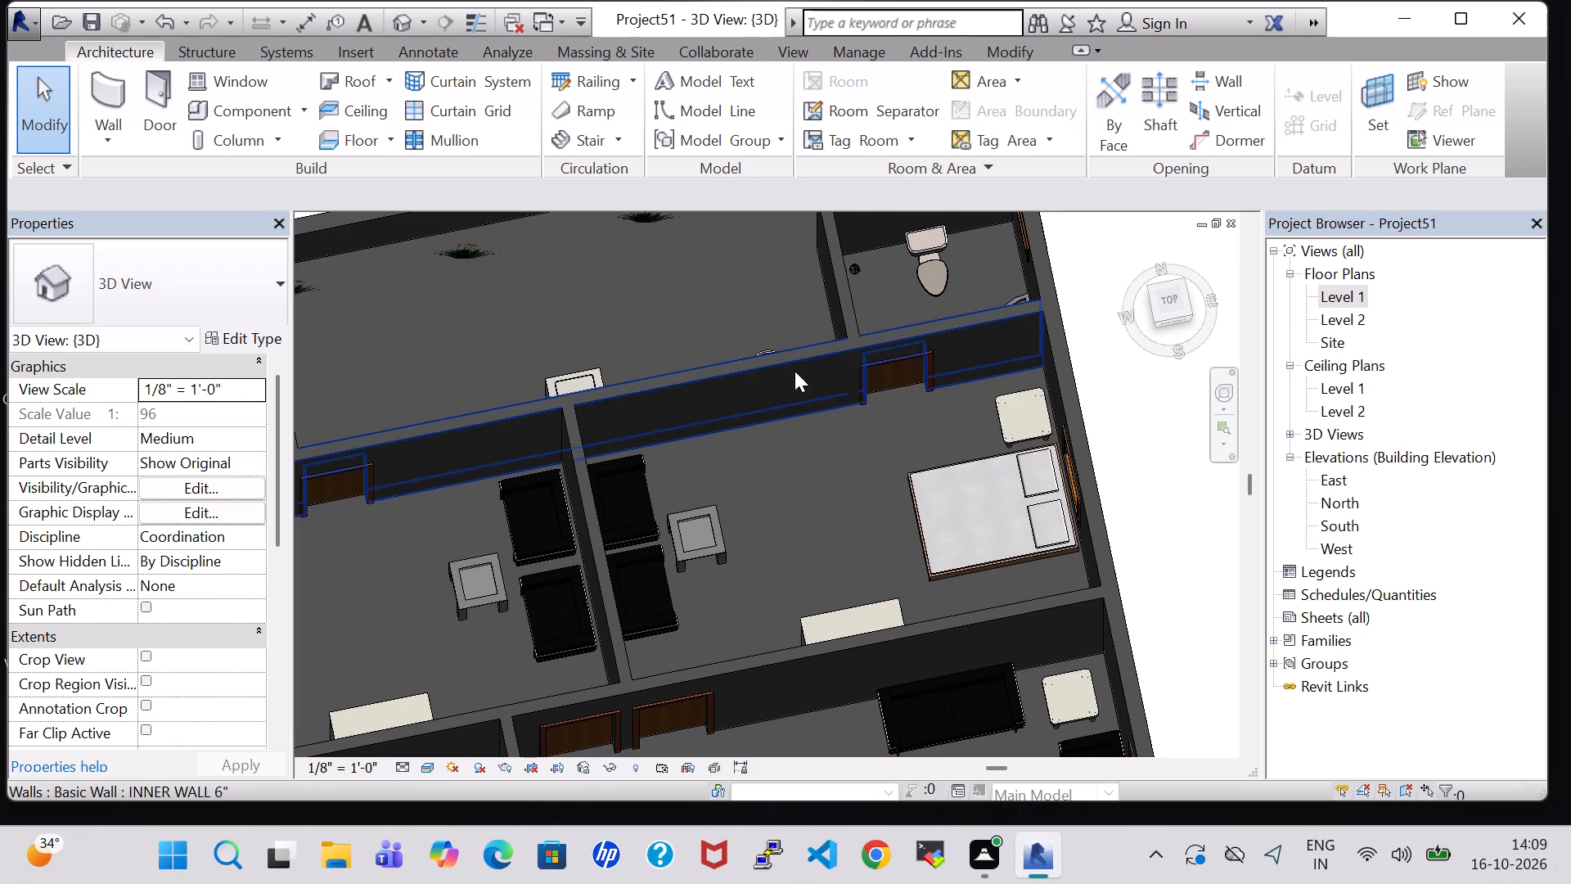
pyautogui.scroll(-1, 795, 371)
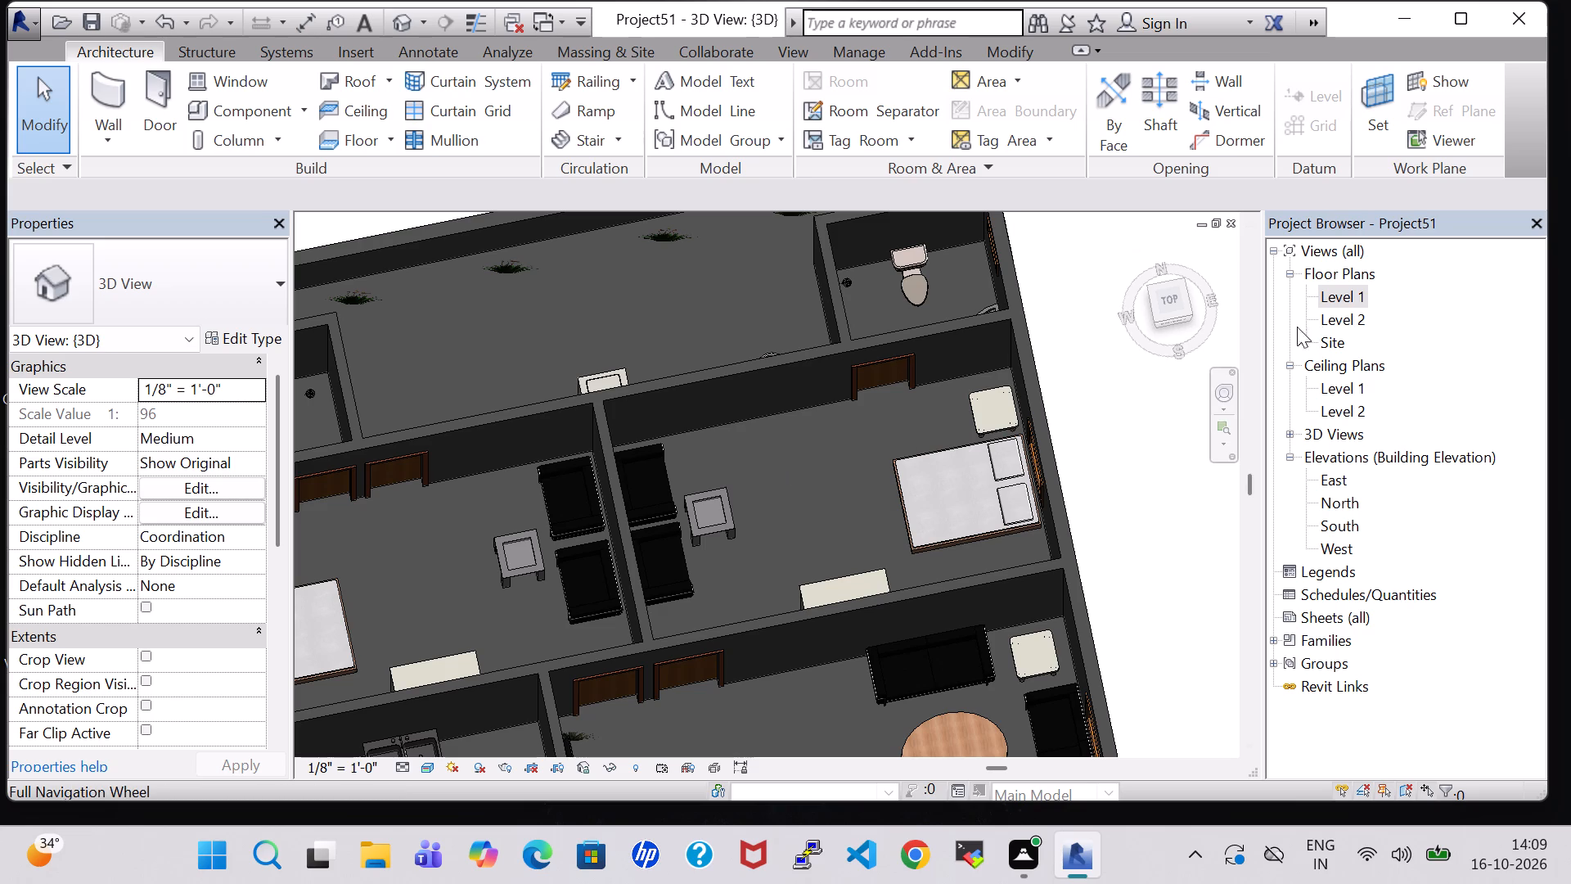
# Open the Level 1 floor plan.
pyautogui.doubleClick(1357, 300)
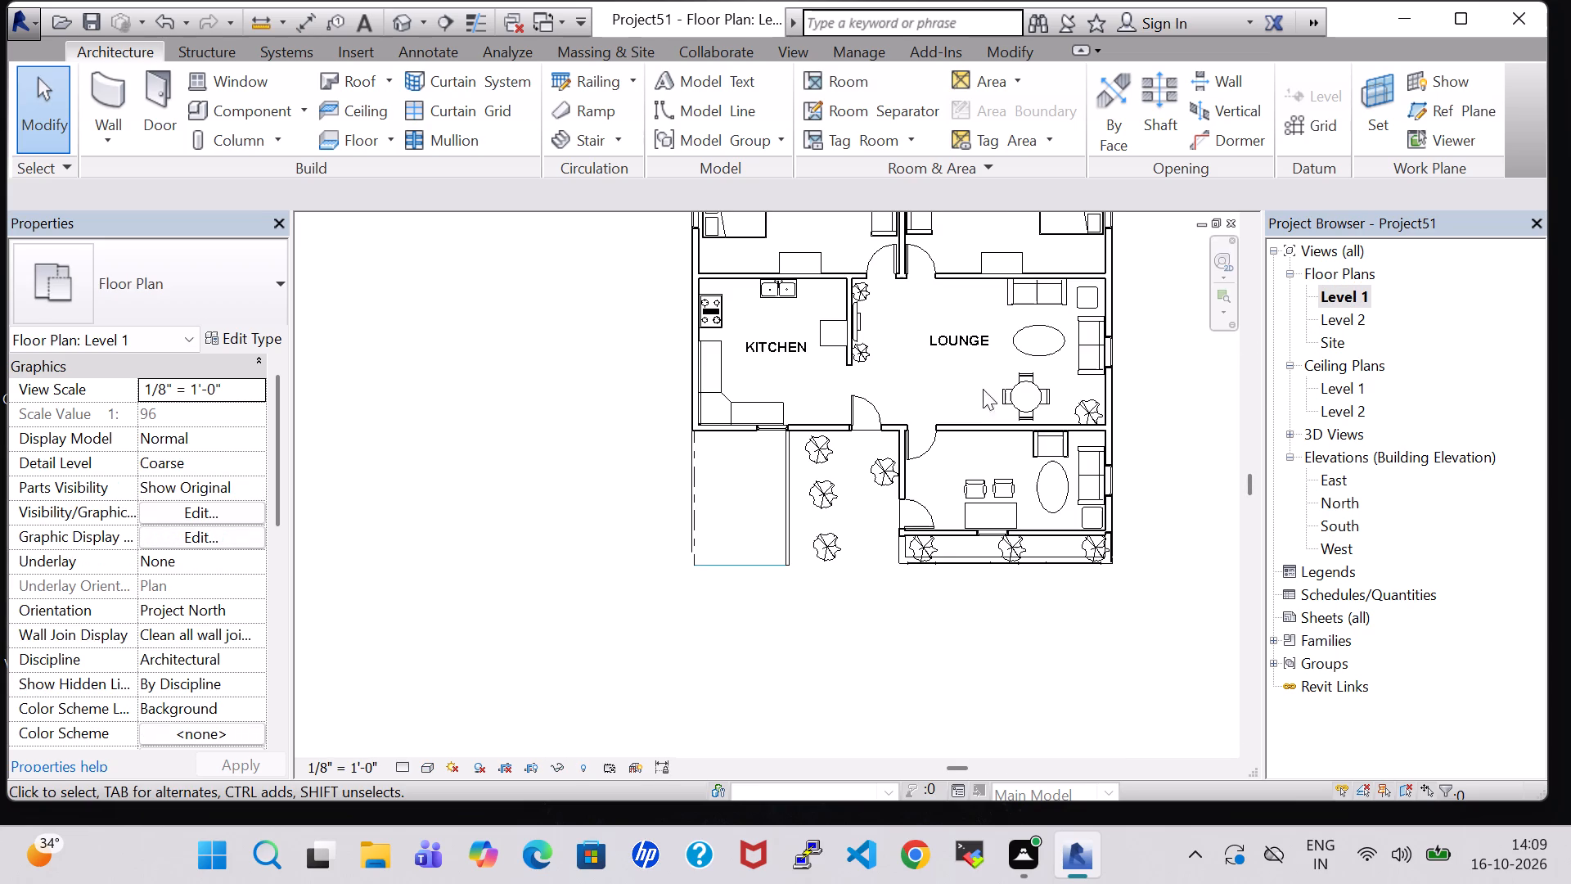
# Start a footprint roof sketch with straight boundary lines, using Basic Roof Generic - 12" with Level 2 as the base level.
pyautogui.click(1139, 464)
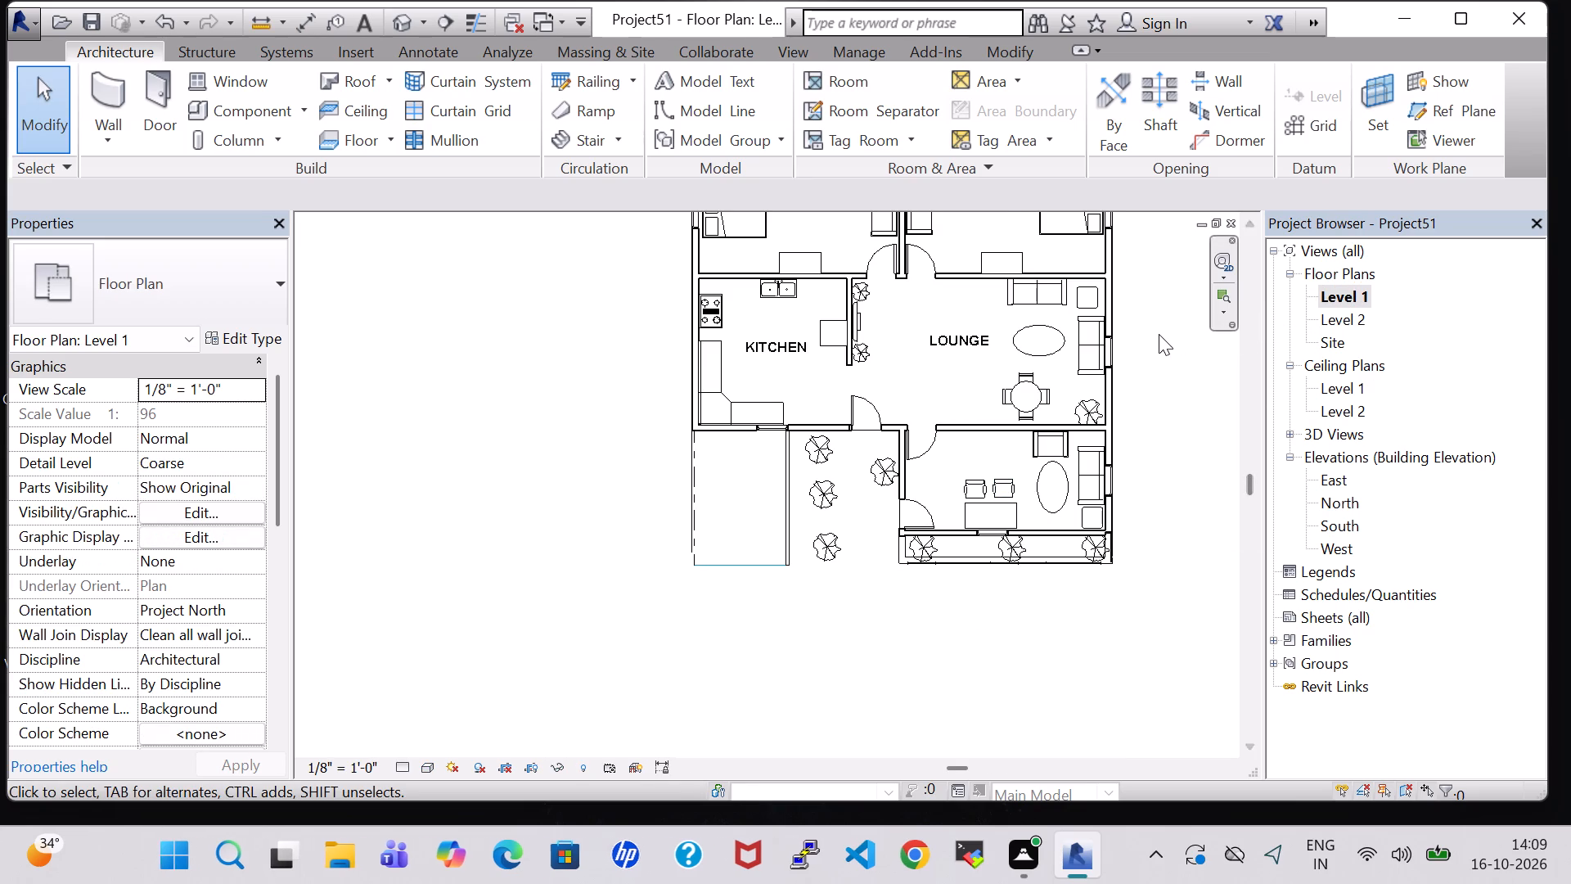
pyautogui.scroll(5, 1159, 334)
pyautogui.moveTo(1157, 366); pyautogui.dragTo(1137, 657, button='middle')
pyautogui.scroll(1, 1129, 531)
pyautogui.scroll(-3, 1129, 531)
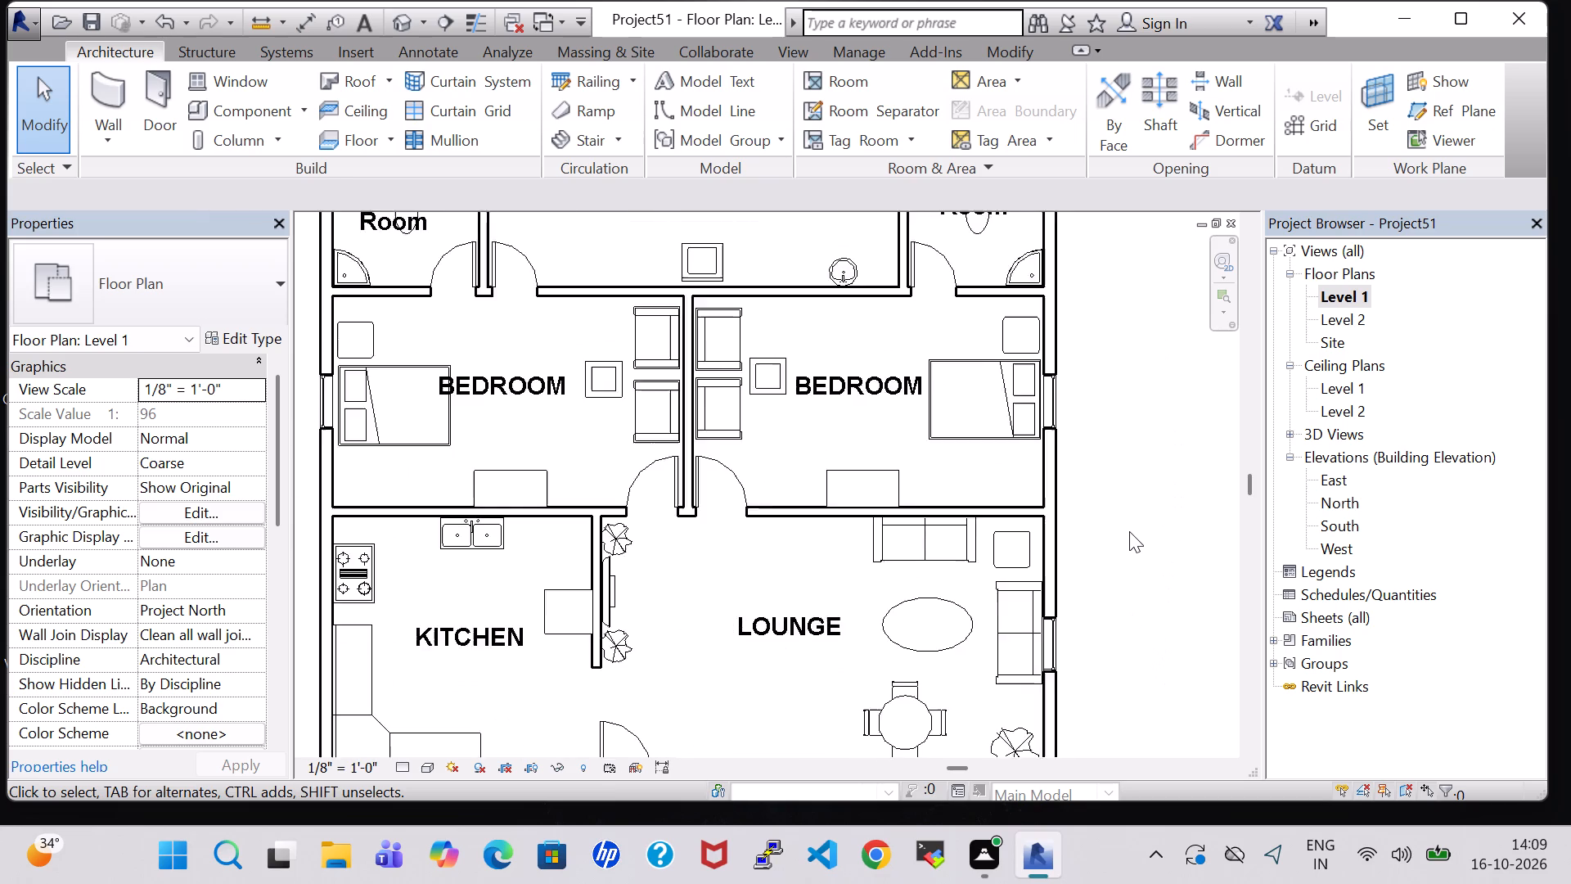
pyautogui.scroll(-2, 1129, 531)
pyautogui.moveTo(1129, 531); pyautogui.dragTo(1123, 453, button='middle')
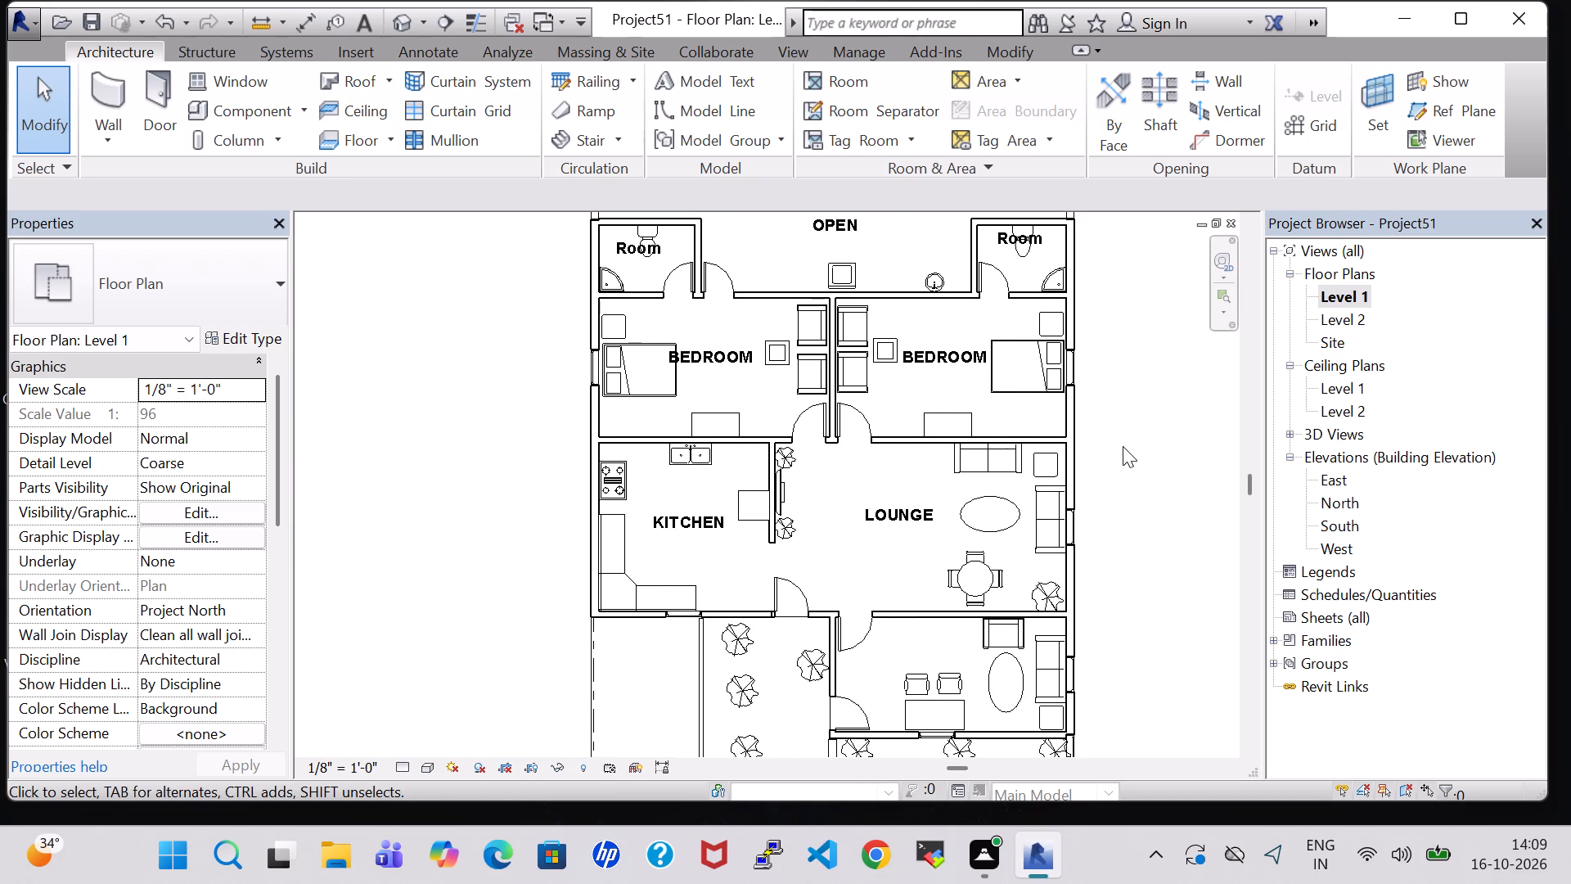
pyautogui.click(340, 87)
pyautogui.click(754, 458)
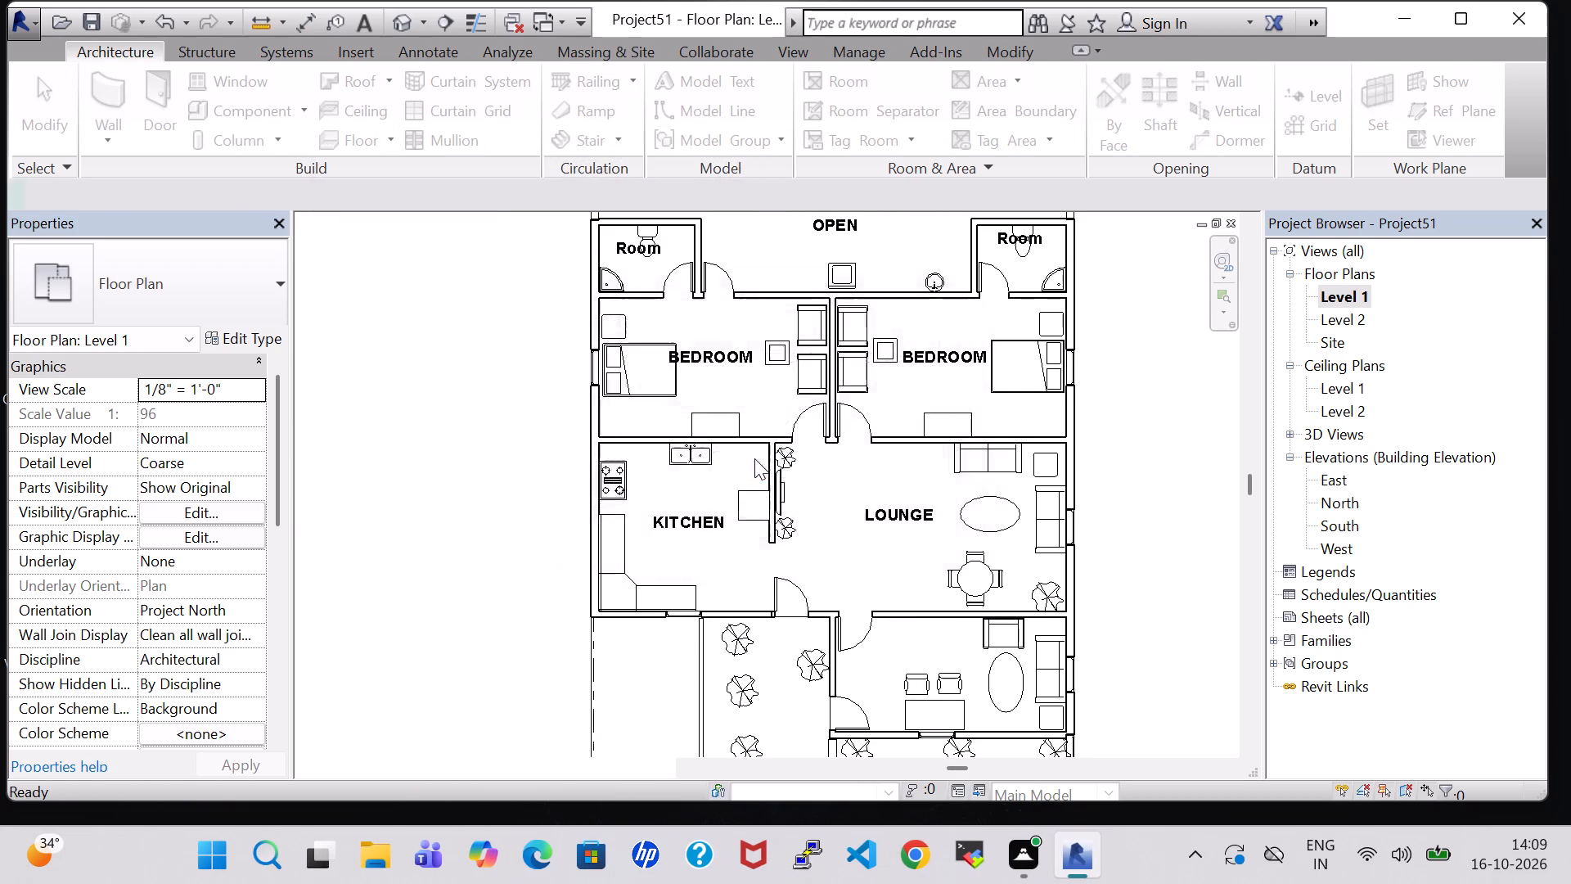
pyautogui.click(1168, 83)
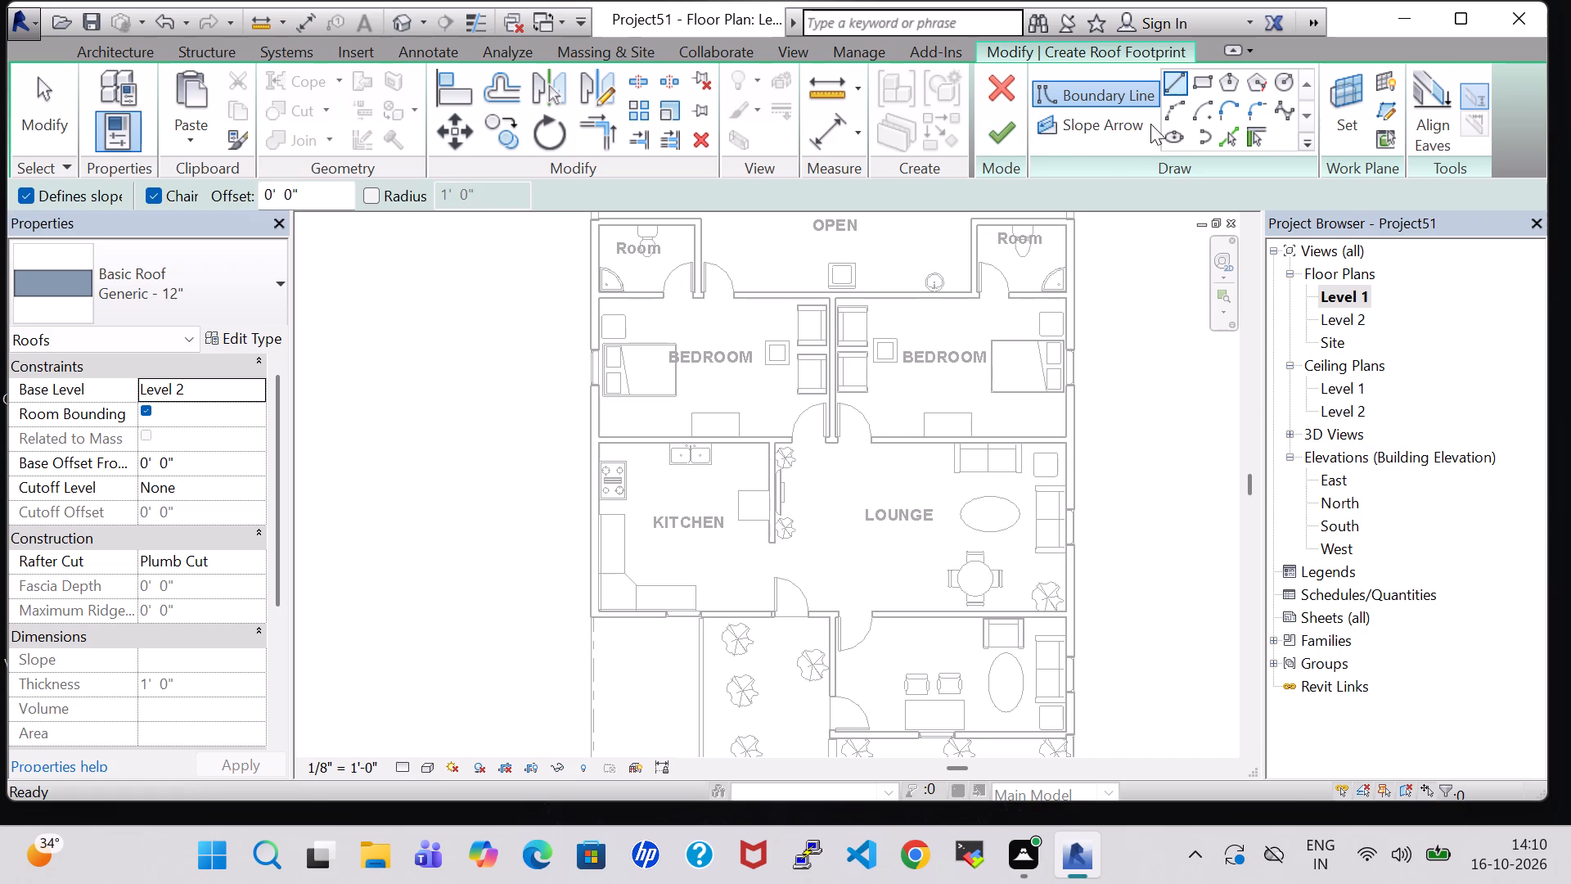
# Draw the north roof boundary line along the bathrooms' outer wall faces, spanning the OPEN area from the west to the east outer corner.
pyautogui.moveTo(1097, 332); pyautogui.dragTo(1097, 404, button='middle')
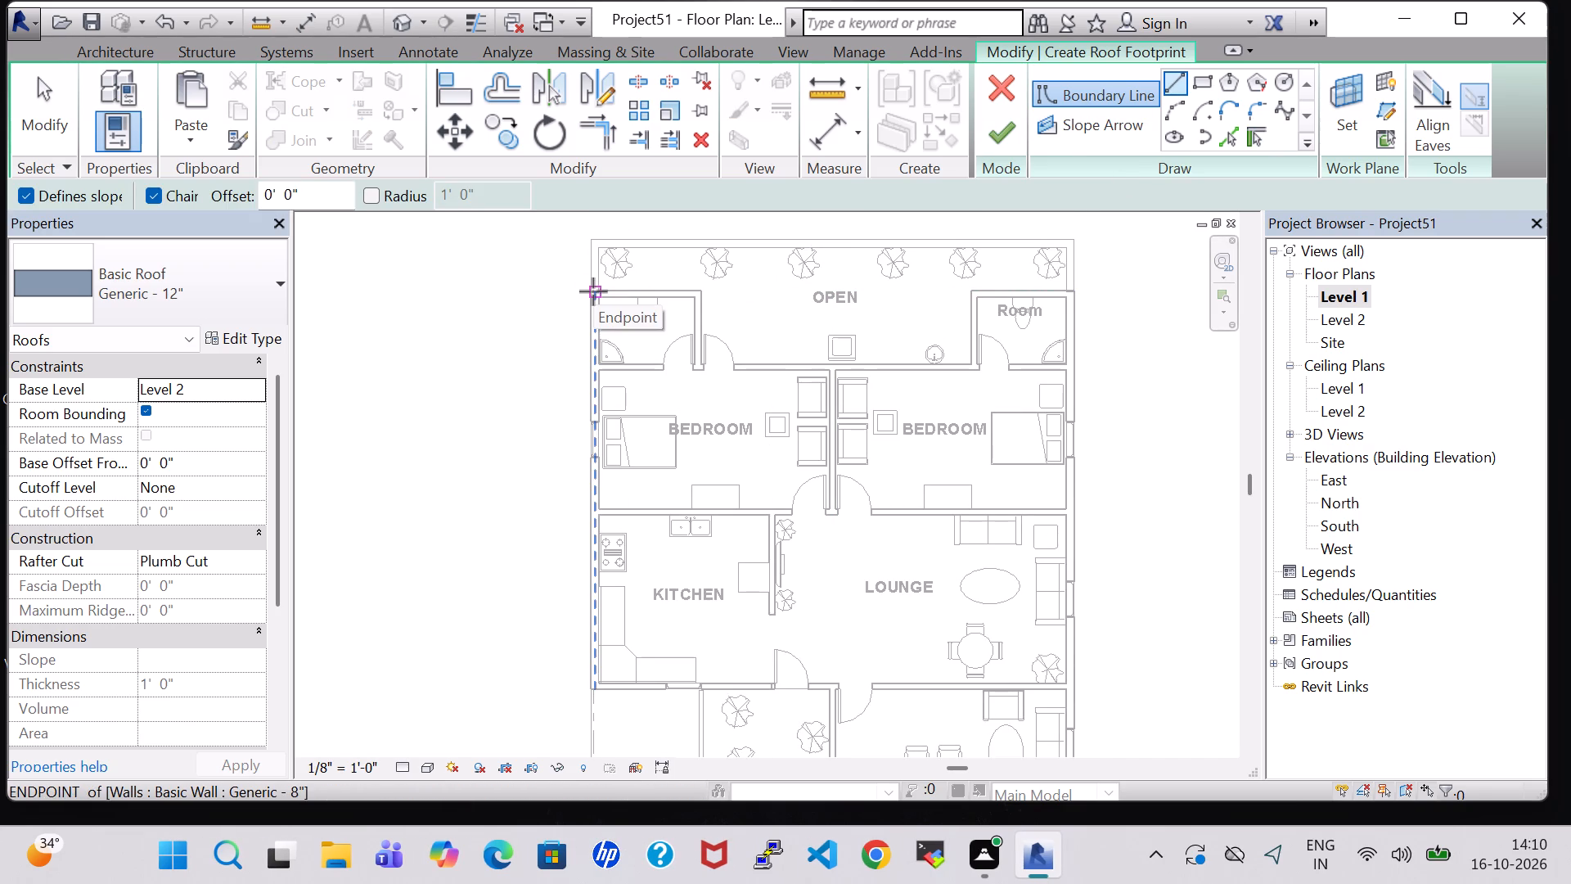
pyautogui.scroll(7, 593, 291)
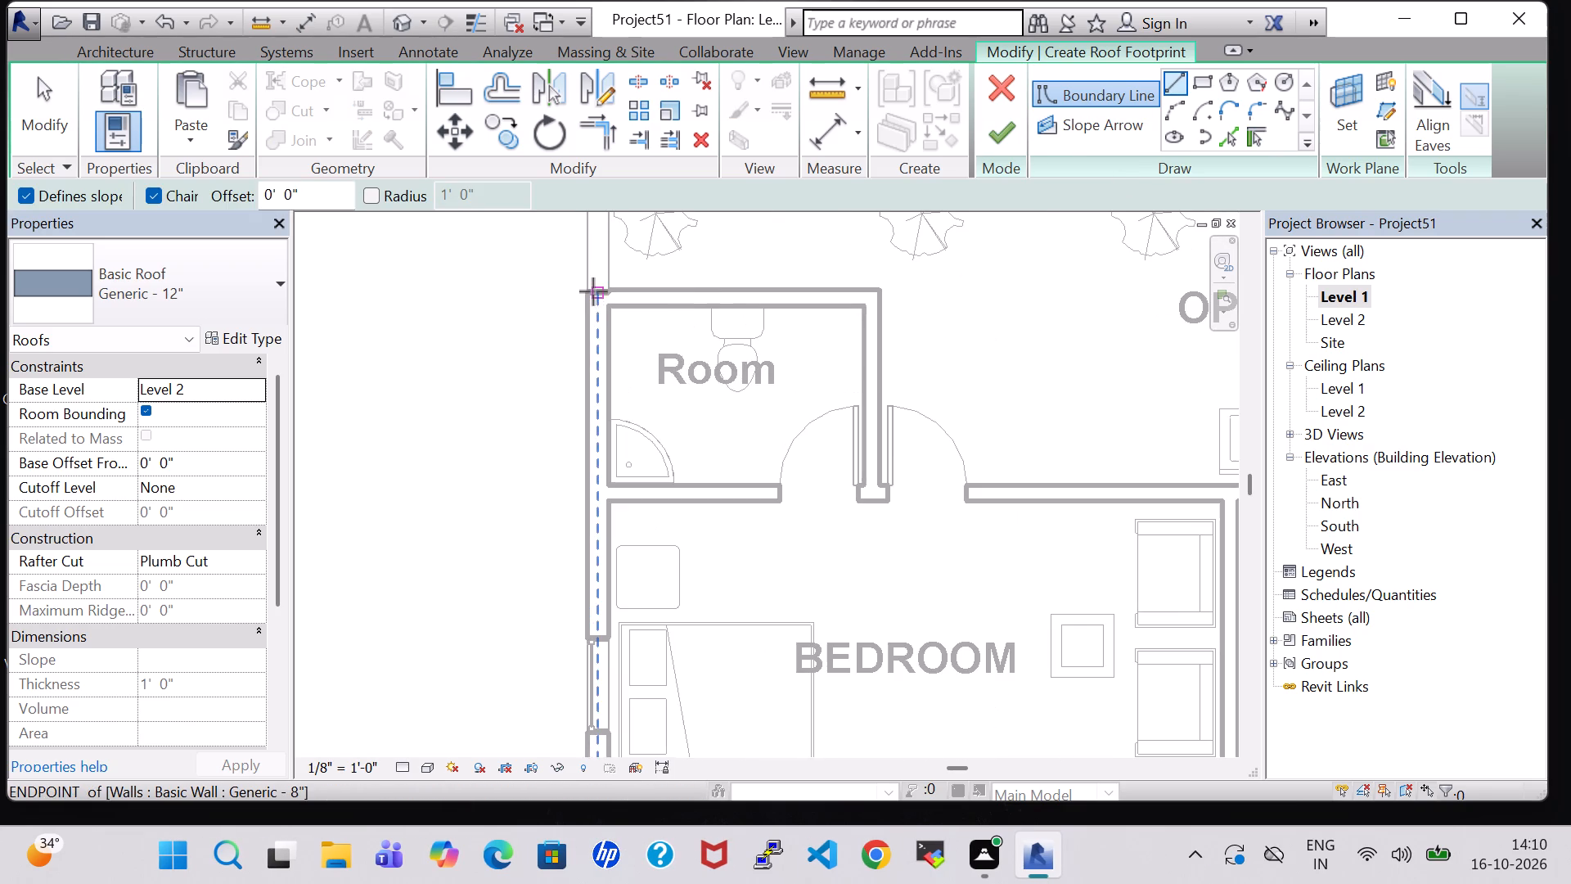
pyautogui.click(590, 291)
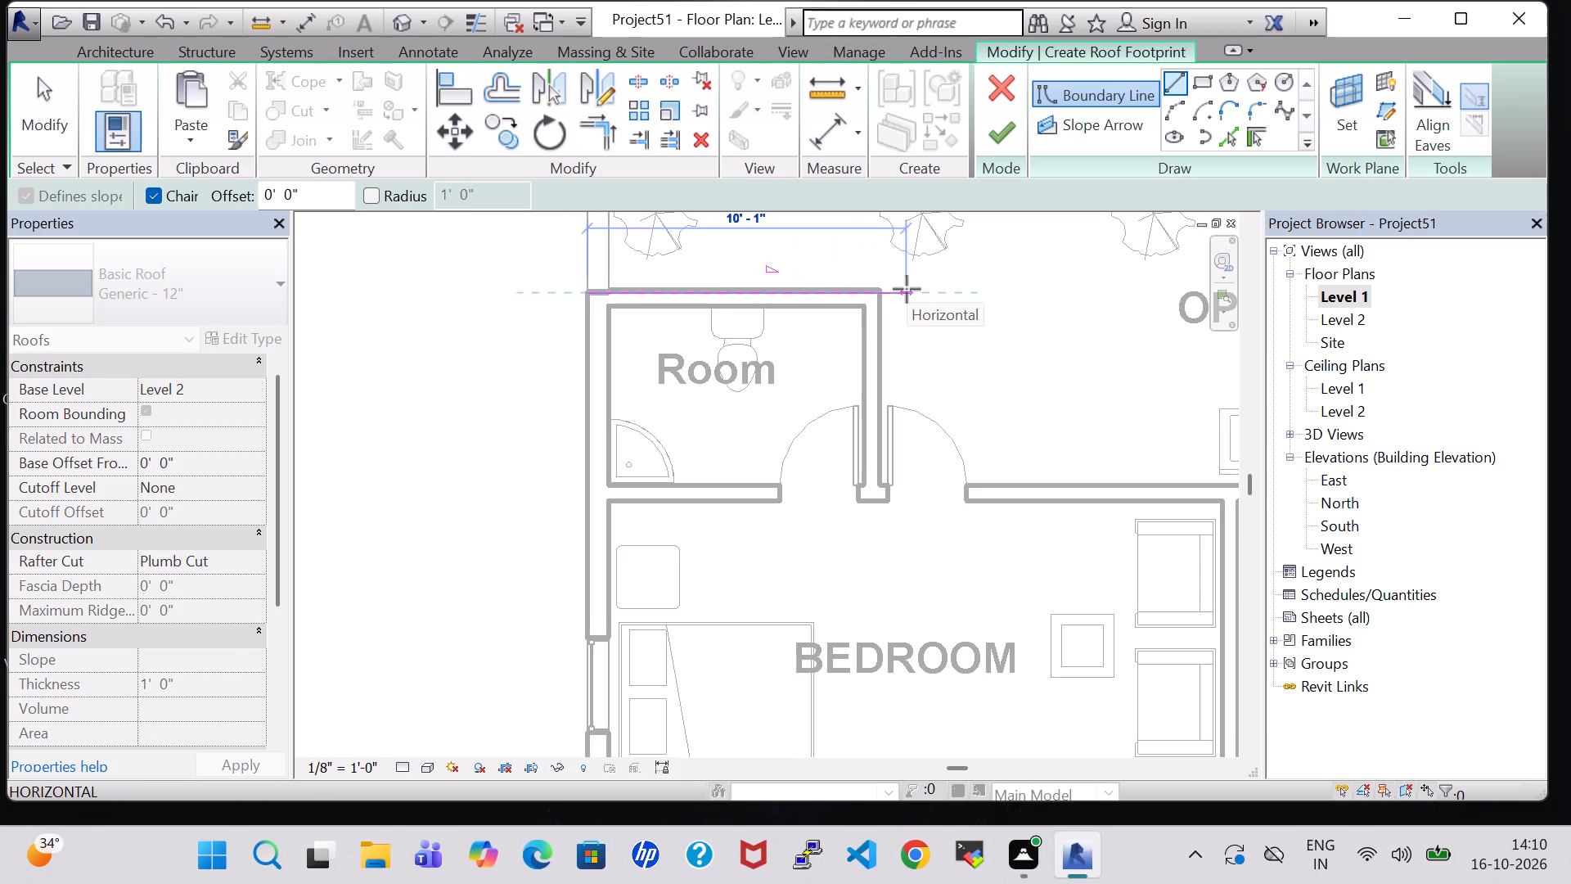
pyautogui.press('Escape')
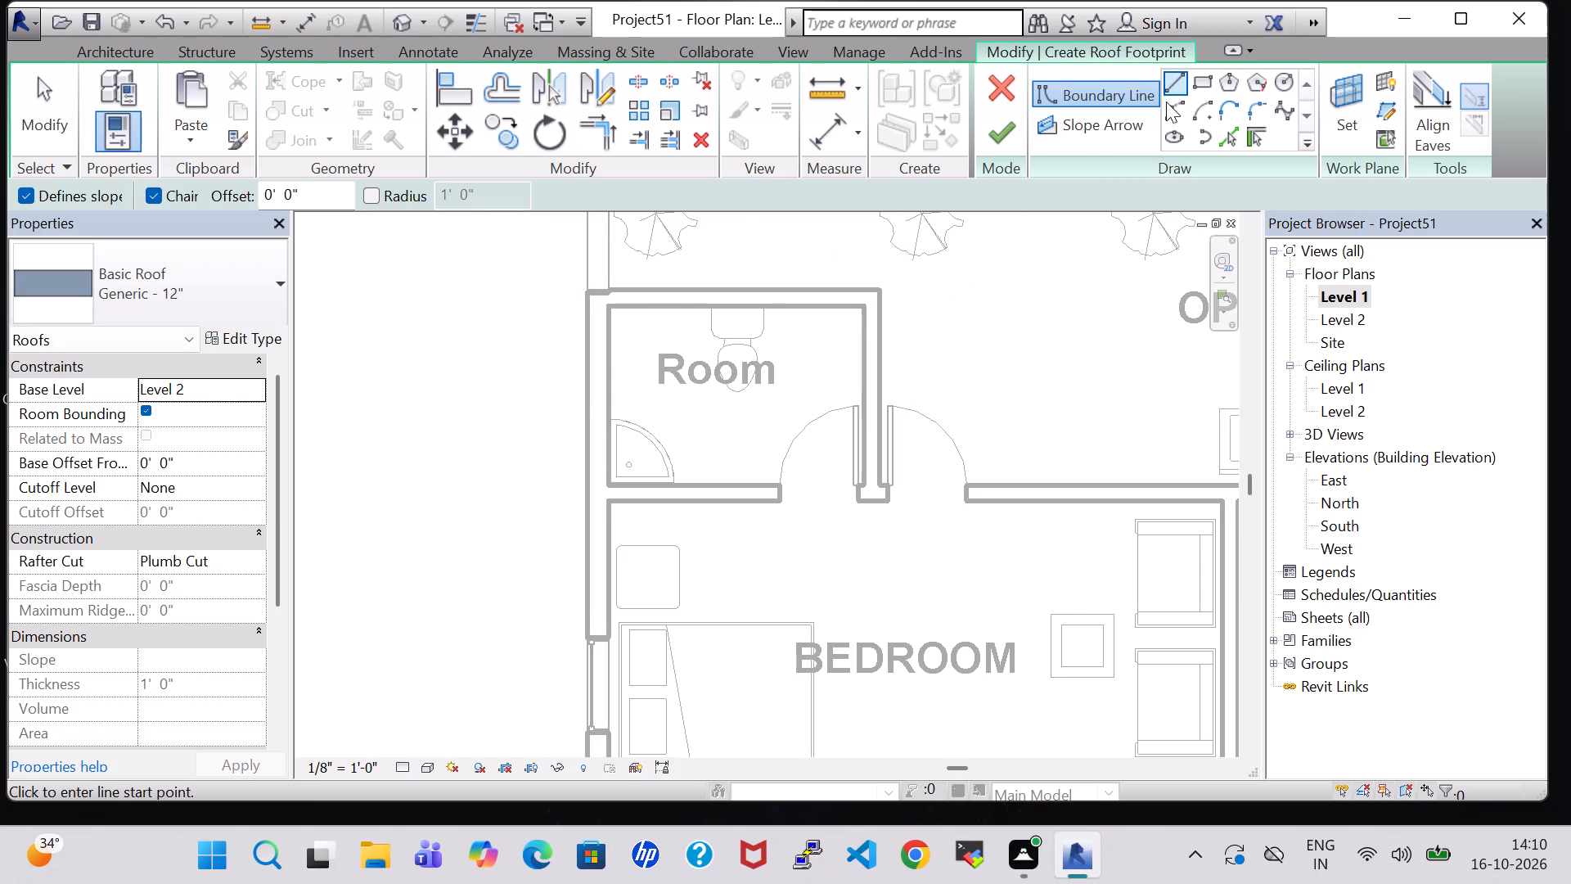
pyautogui.scroll(3, 601, 297)
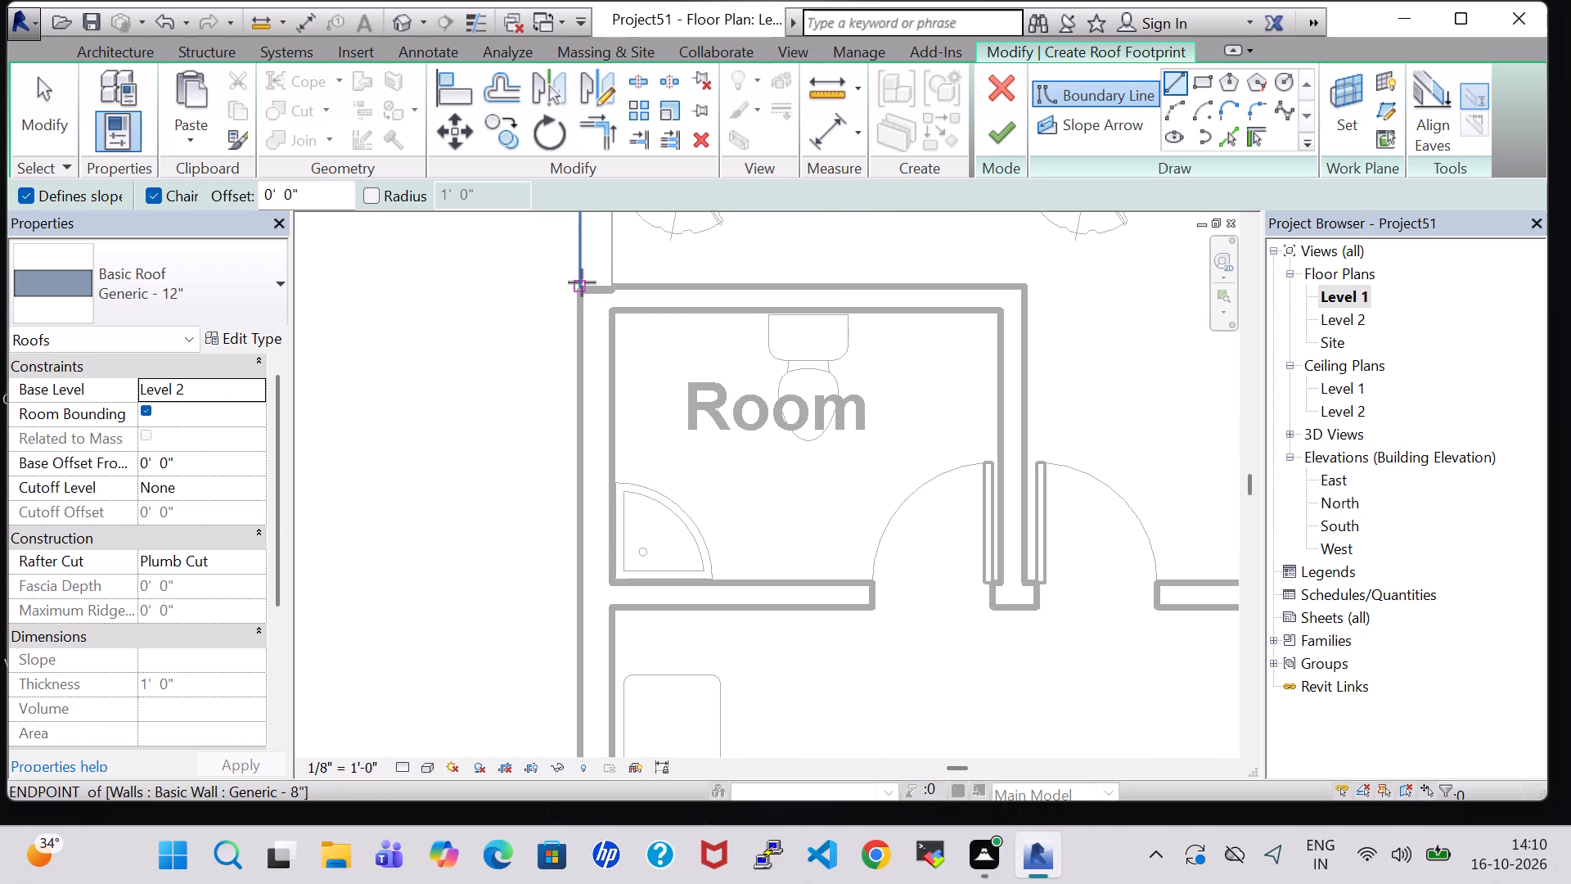
pyautogui.click(582, 282)
pyautogui.moveTo(976, 281); pyautogui.dragTo(778, 297, button='middle')
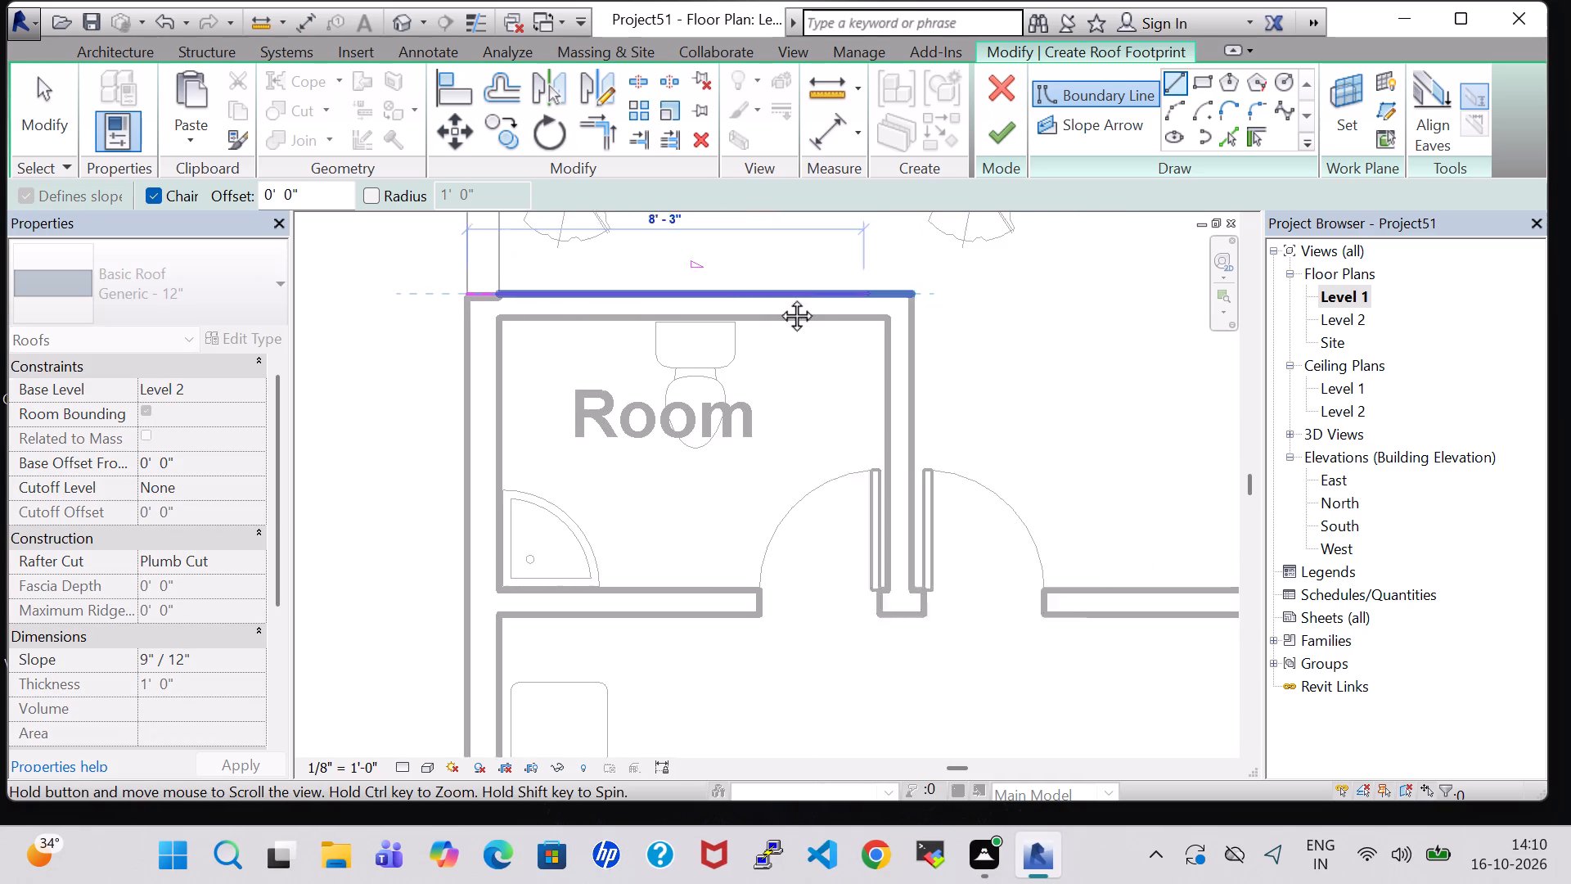
pyautogui.moveTo(778, 297); pyautogui.dragTo(529, 307, button='middle')
pyautogui.moveTo(1044, 309); pyautogui.dragTo(596, 324, button='middle')
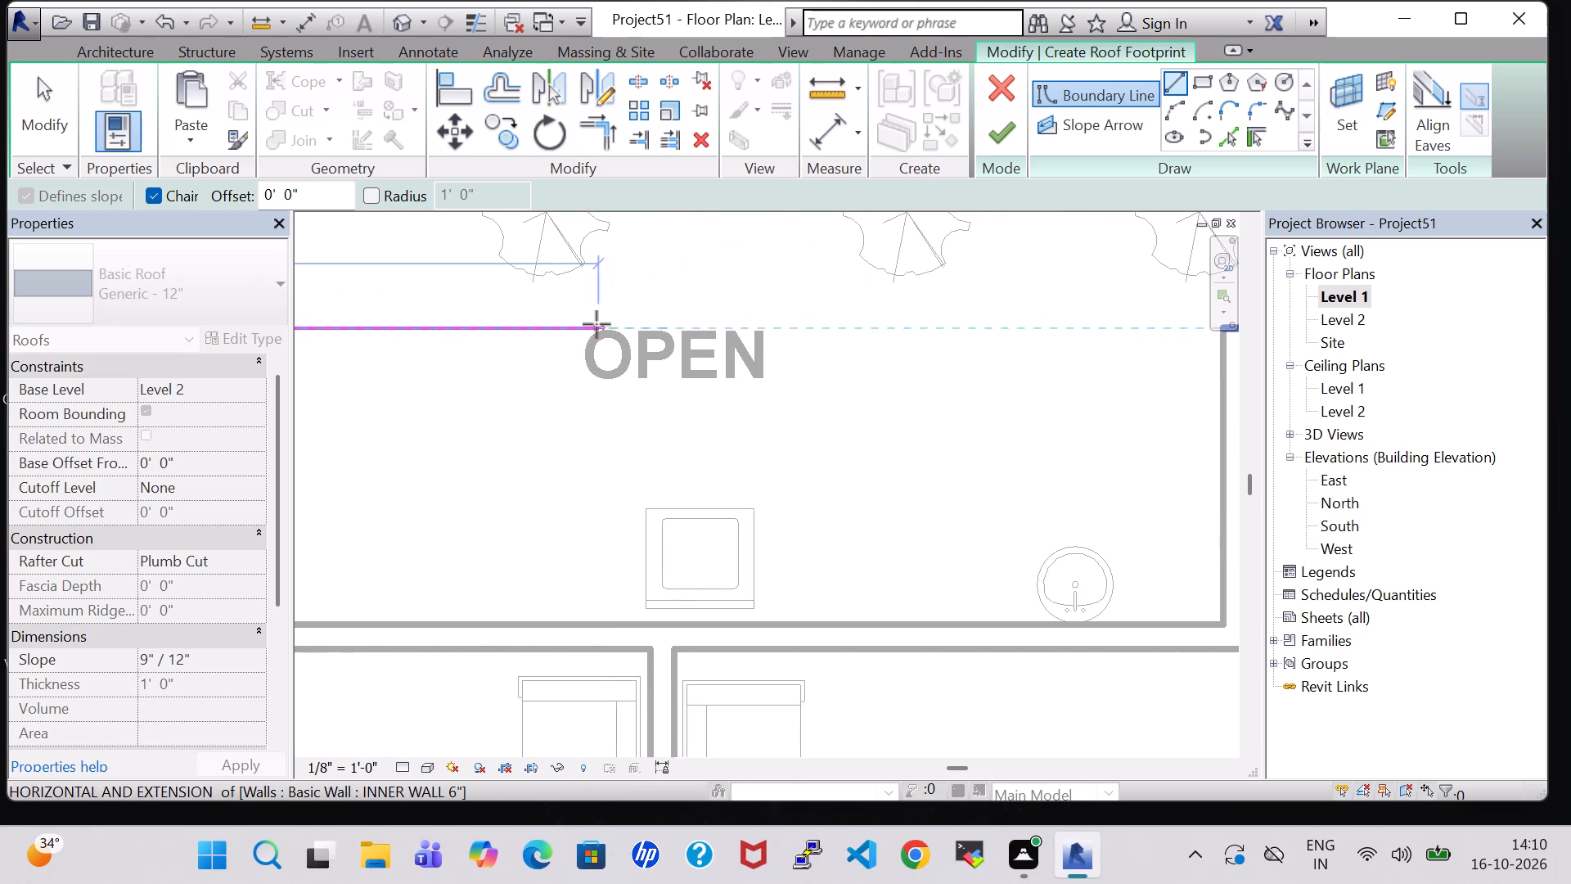
pyautogui.moveTo(1047, 319); pyautogui.dragTo(683, 334, button='middle')
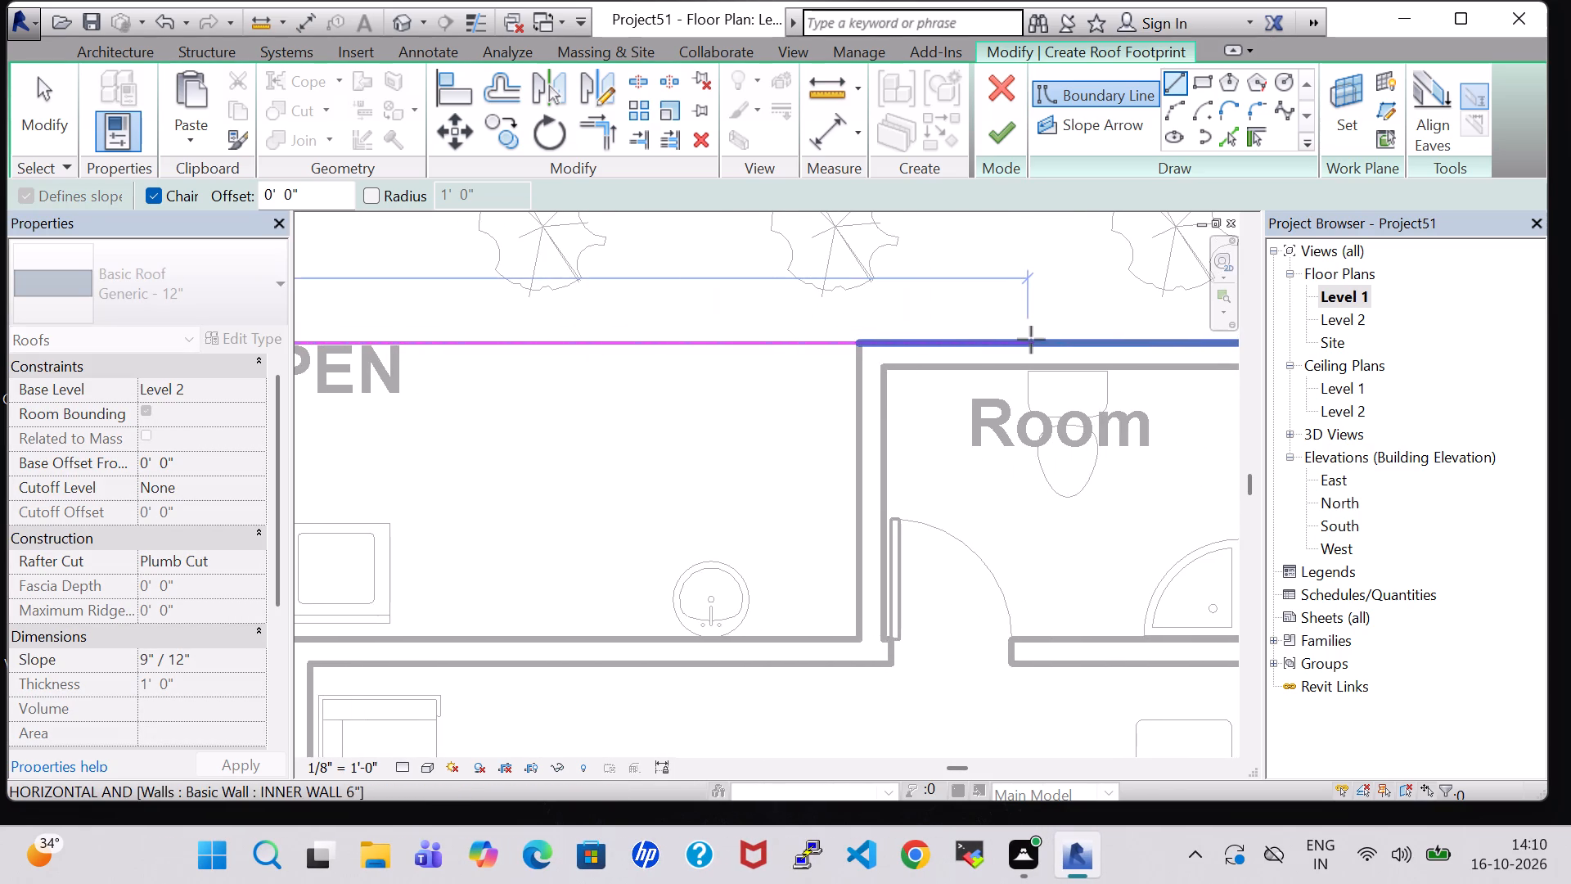
pyautogui.moveTo(1031, 340); pyautogui.dragTo(637, 361, button='middle')
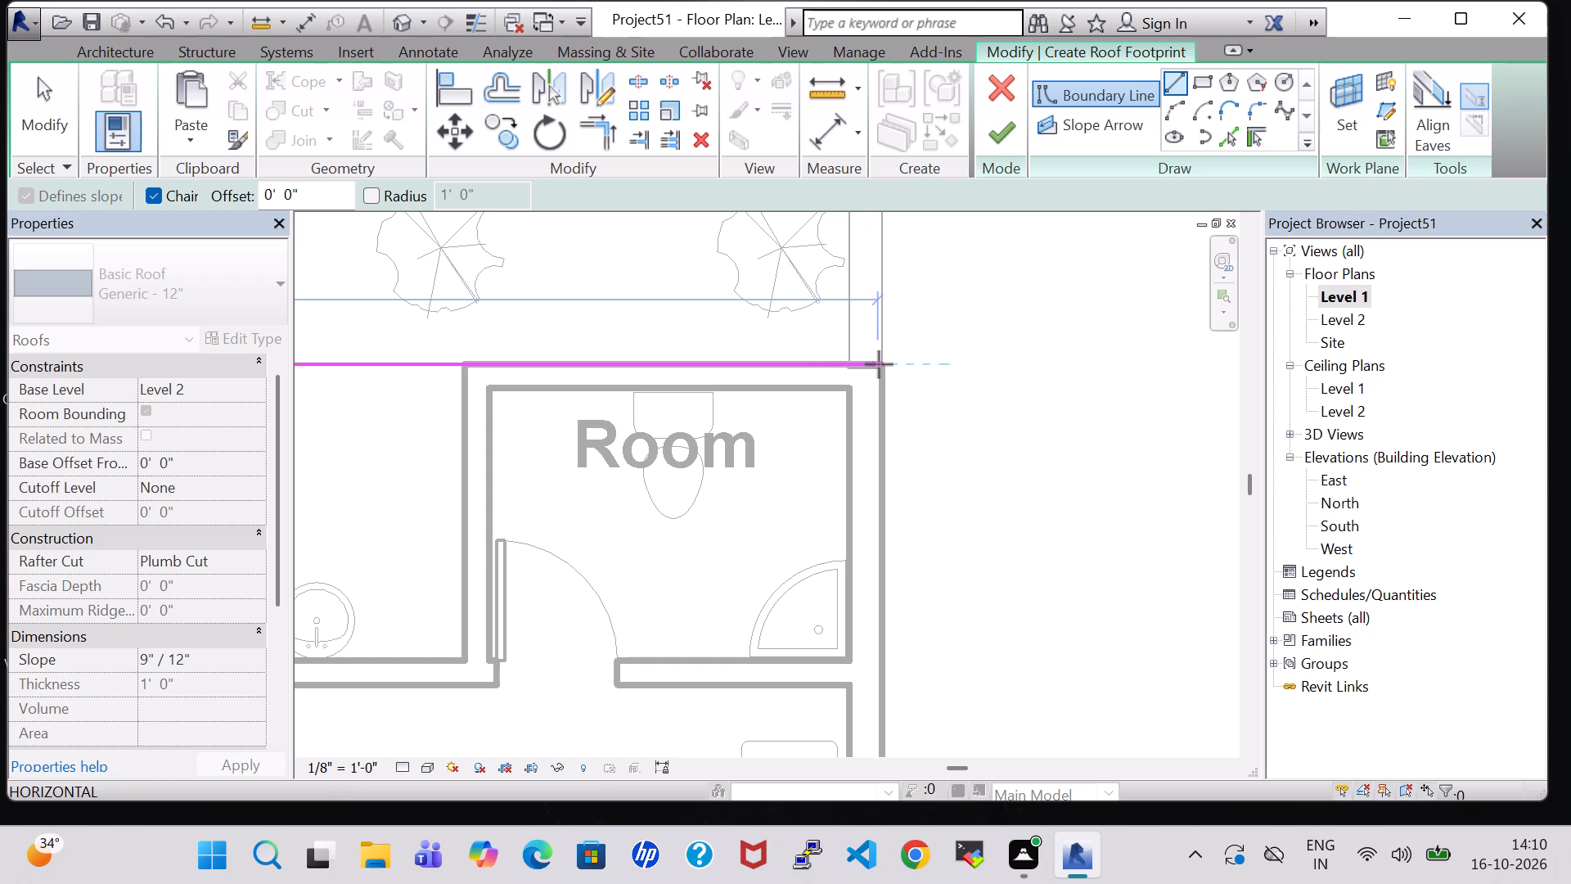
pyautogui.click(880, 365)
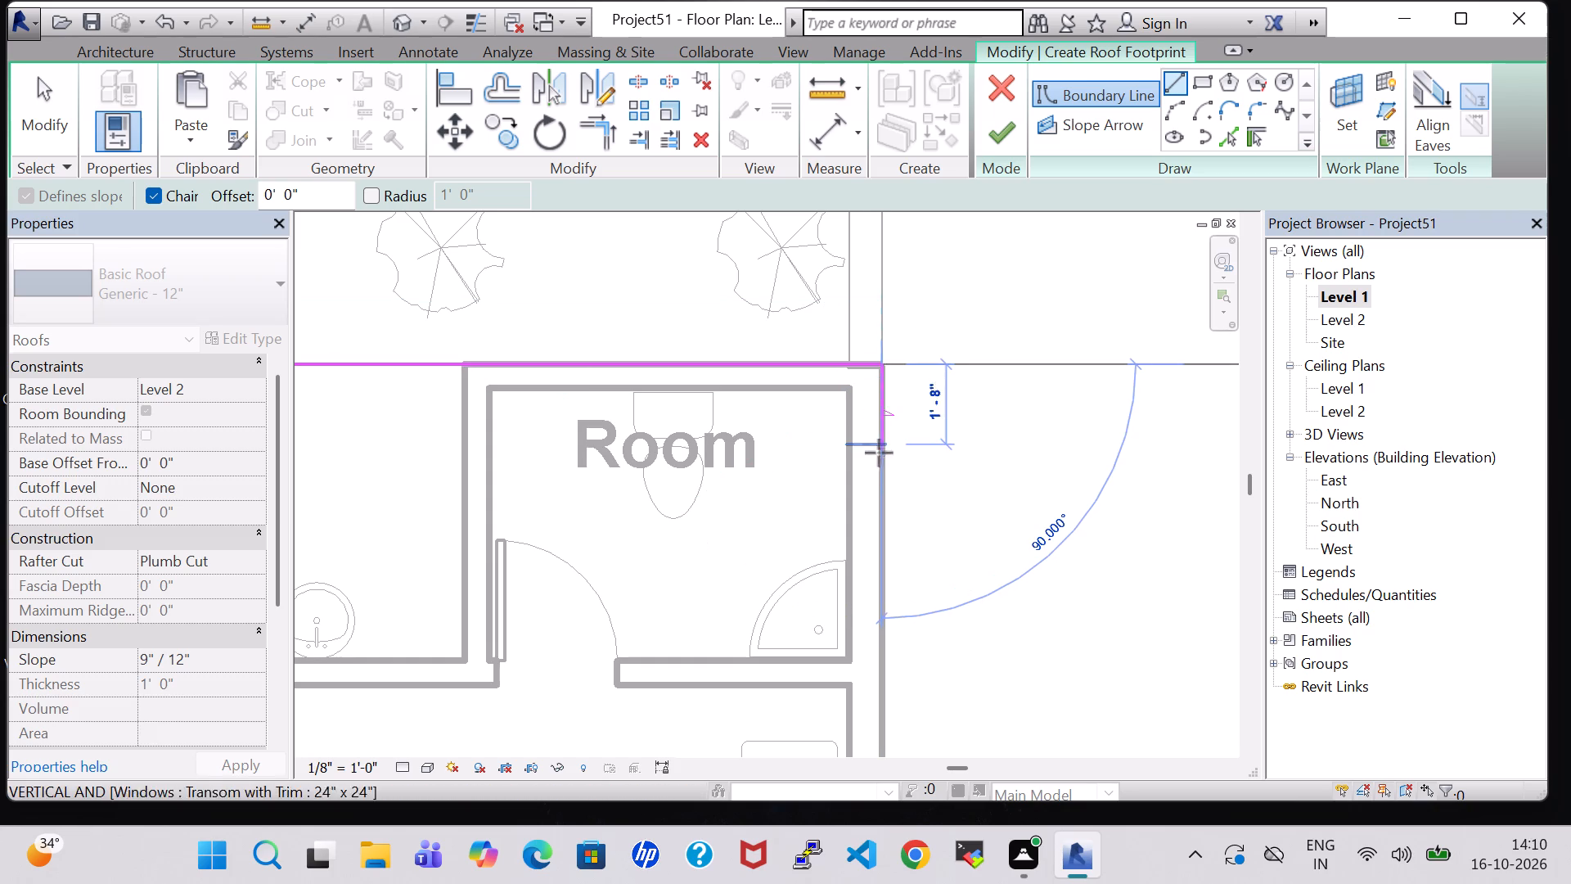
# Continue the roof boundary down the east outer wall face to the front room's southeast corner at the planted strip.
pyautogui.scroll(1, 887, 584)
pyautogui.moveTo(887, 584); pyautogui.dragTo(875, 300, button='middle')
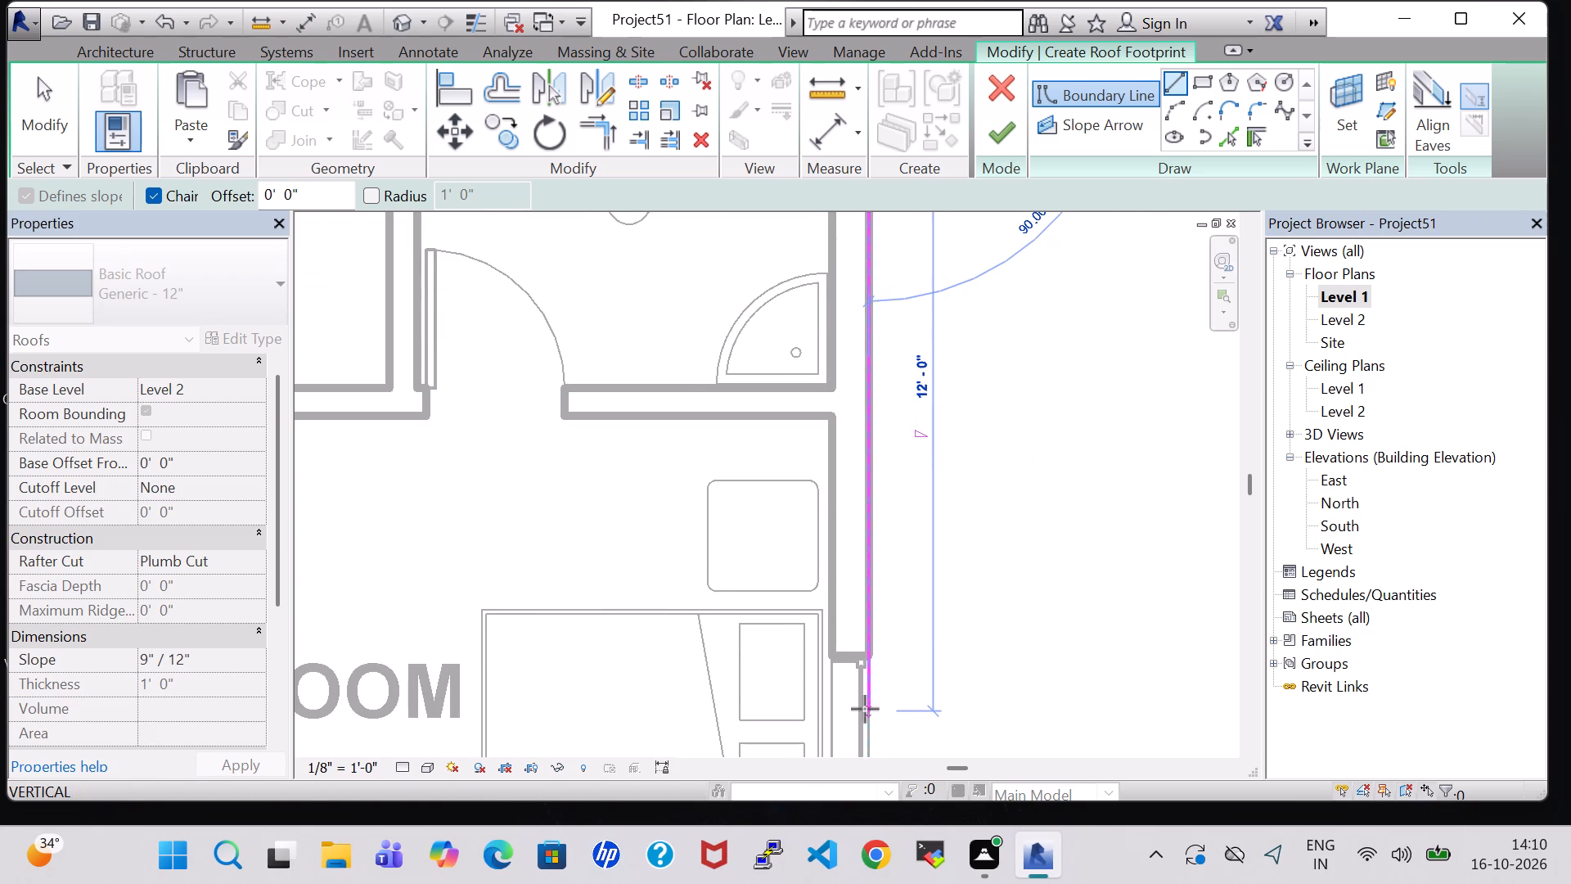
pyautogui.moveTo(865, 709); pyautogui.dragTo(867, 368, button='middle')
pyautogui.moveTo(886, 656); pyautogui.dragTo(892, 537, button='middle')
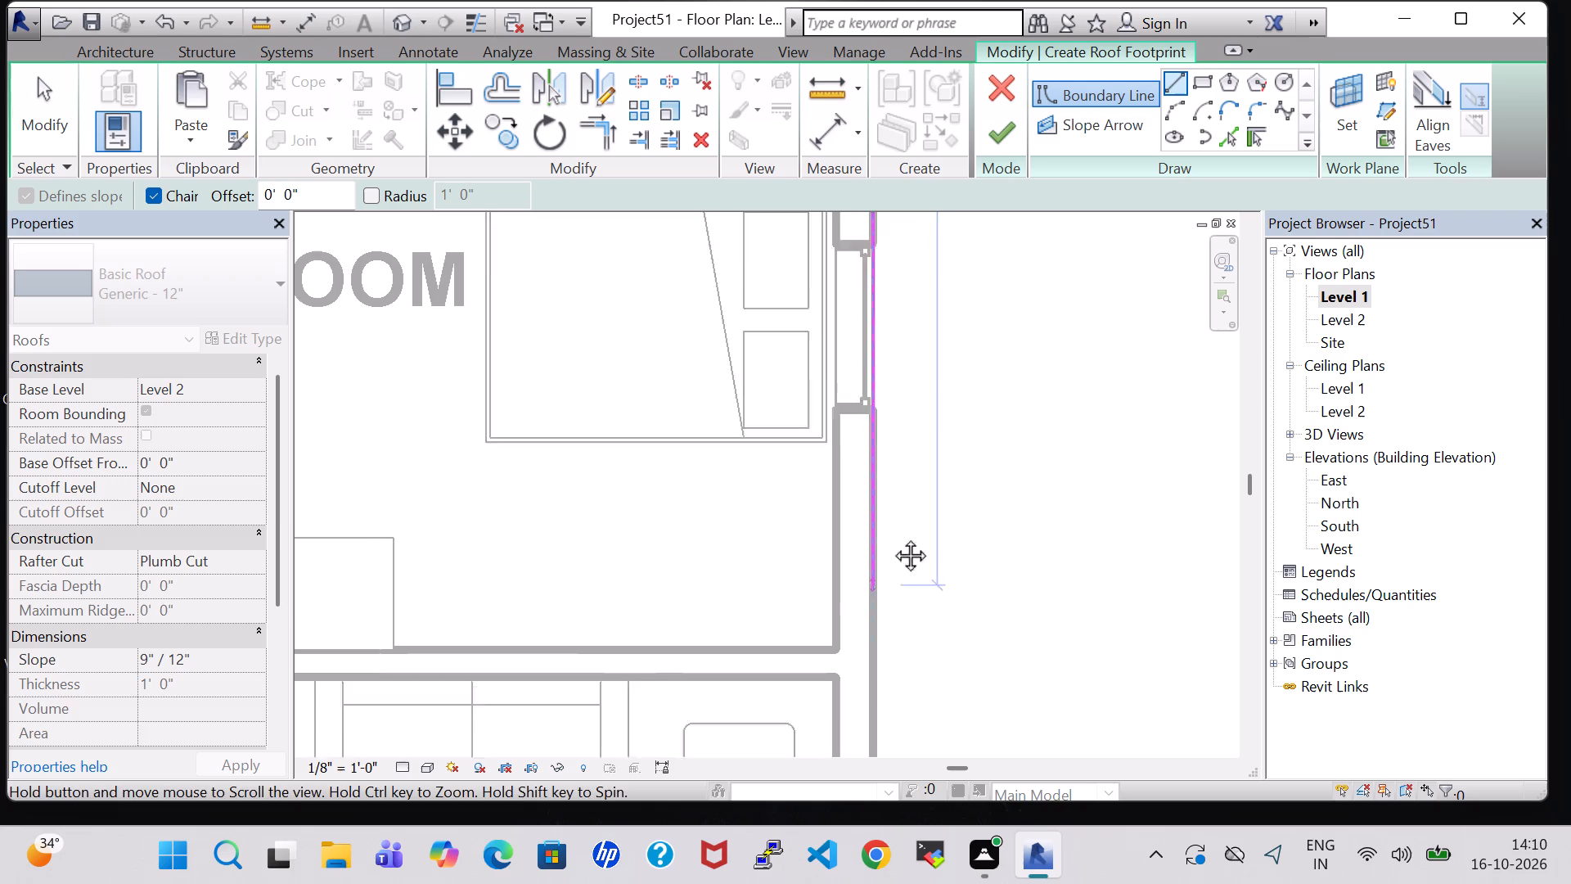
pyautogui.moveTo(892, 537); pyautogui.dragTo(937, 202, button='middle')
pyautogui.moveTo(929, 657); pyautogui.dragTo(919, 344, button='middle')
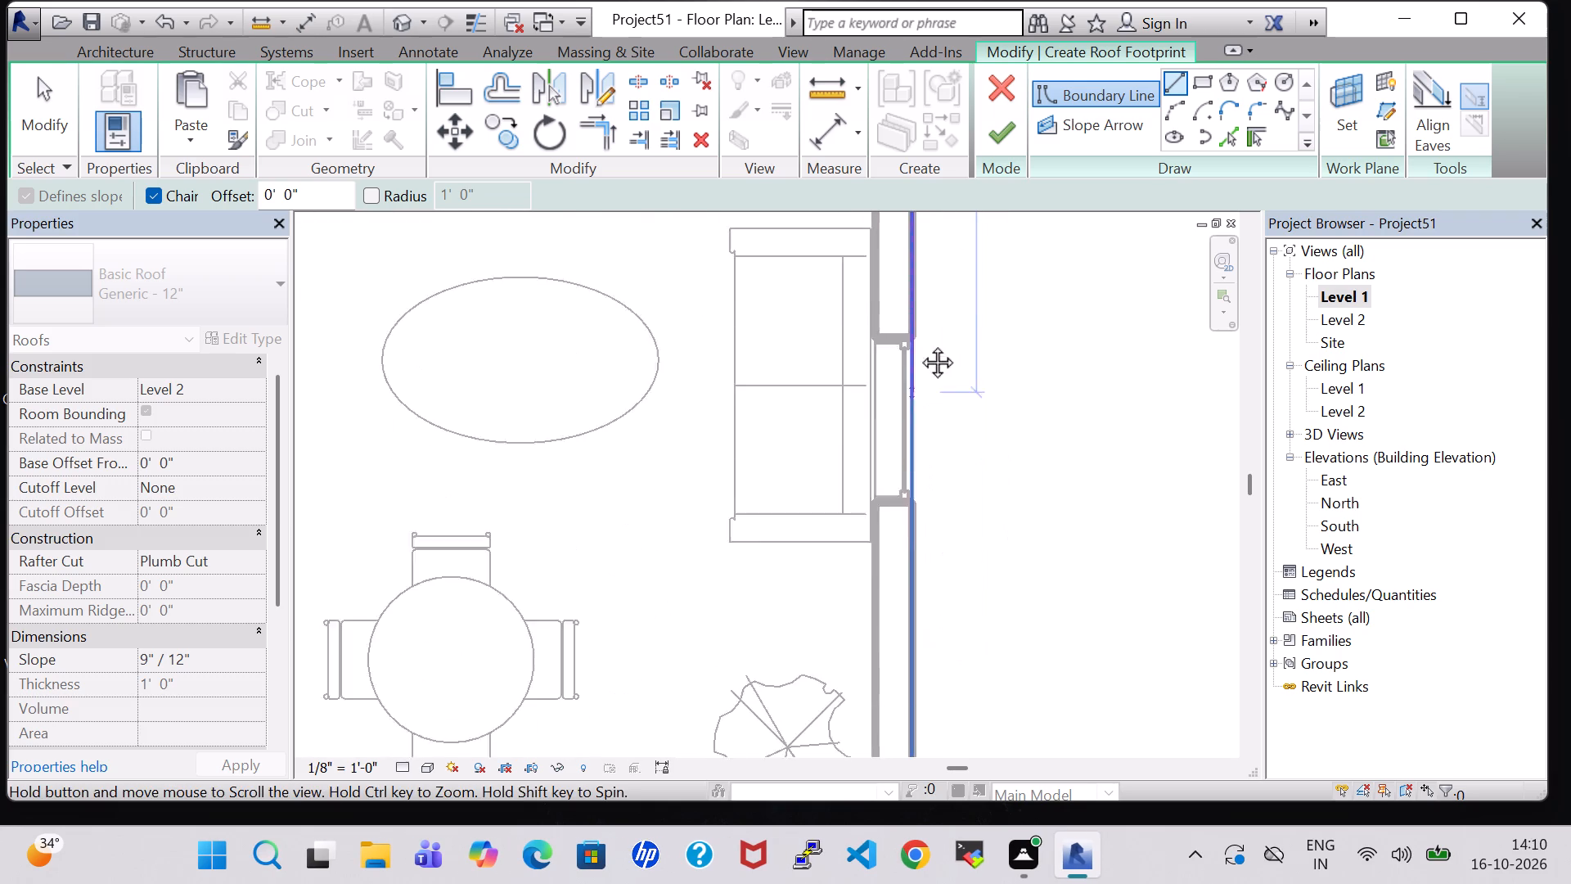
pyautogui.moveTo(919, 344); pyautogui.dragTo(919, 322, button='middle')
pyautogui.scroll(-7, 920, 320)
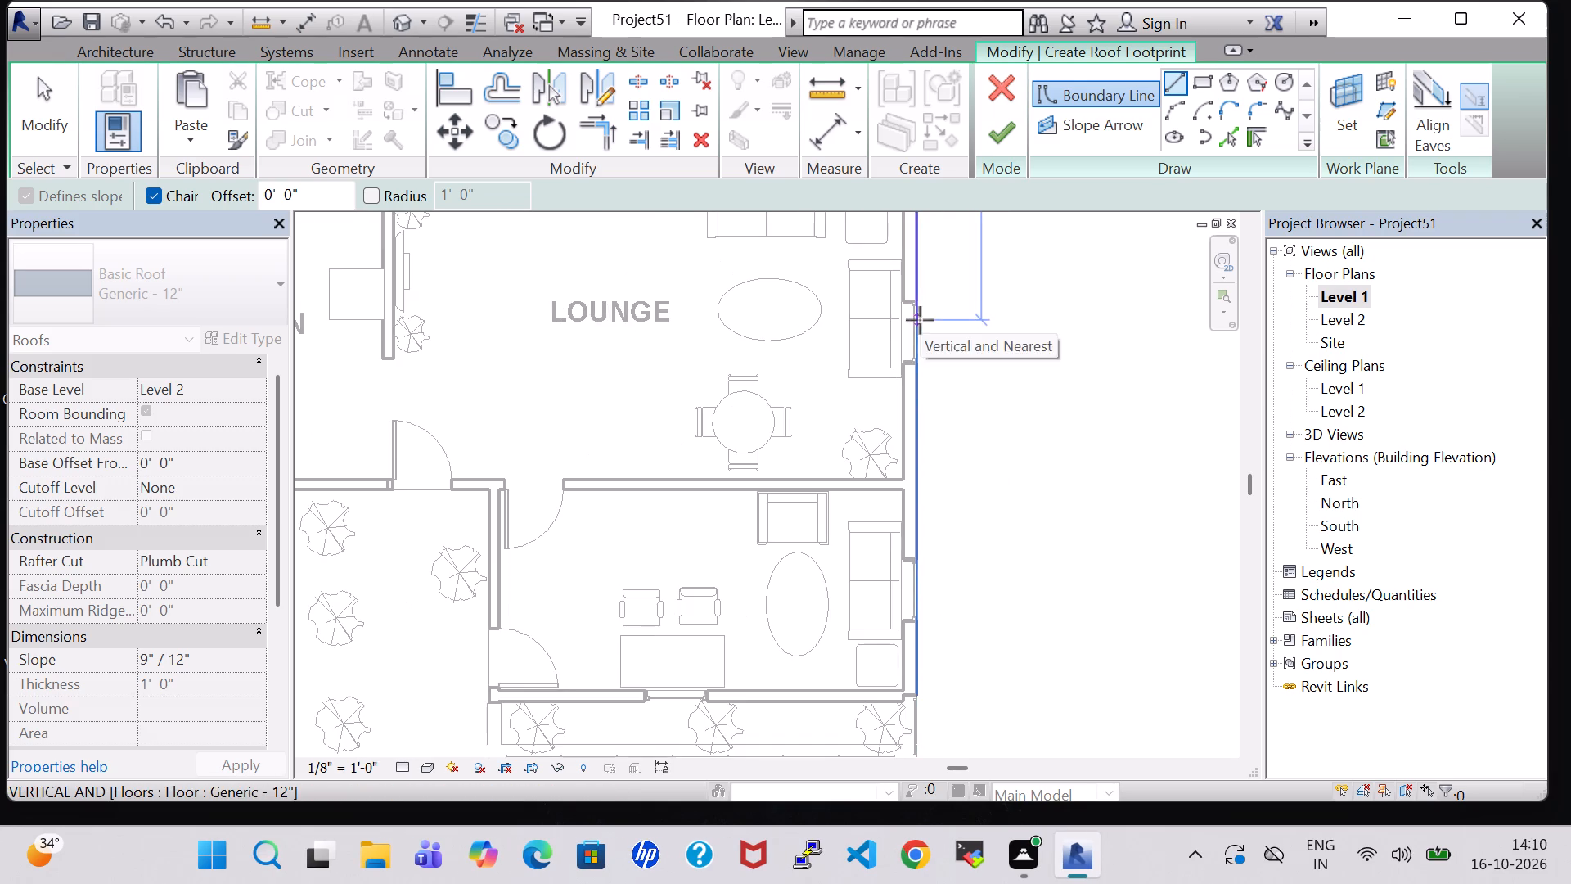
pyautogui.moveTo(920, 320); pyautogui.dragTo(920, 380, button='middle')
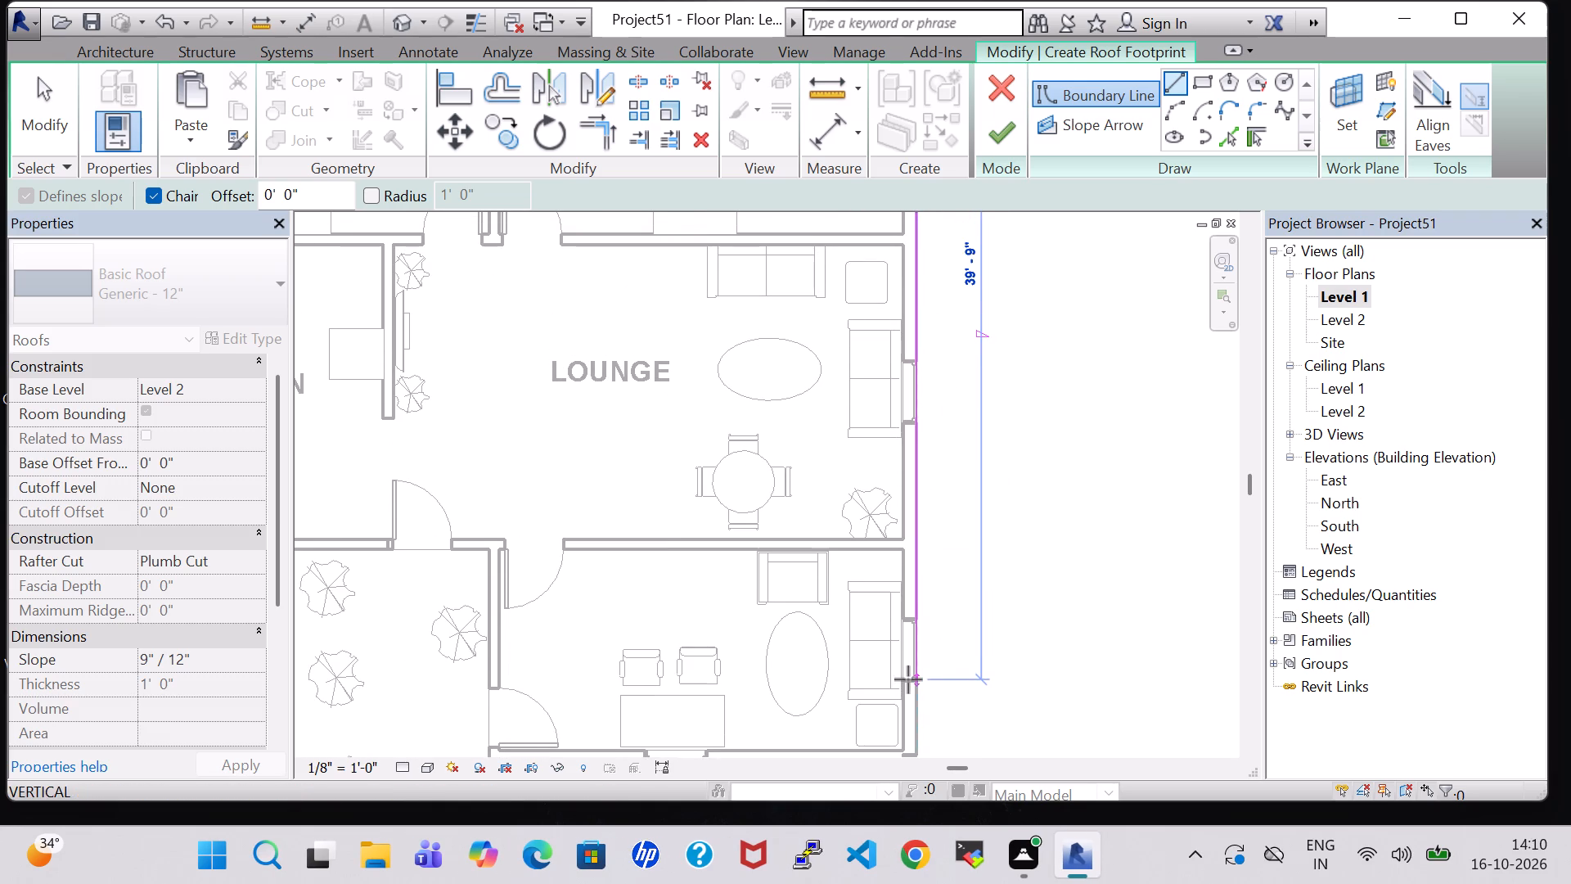
pyautogui.scroll(1, 908, 679)
pyautogui.moveTo(908, 679); pyautogui.dragTo(915, 265, button='middle')
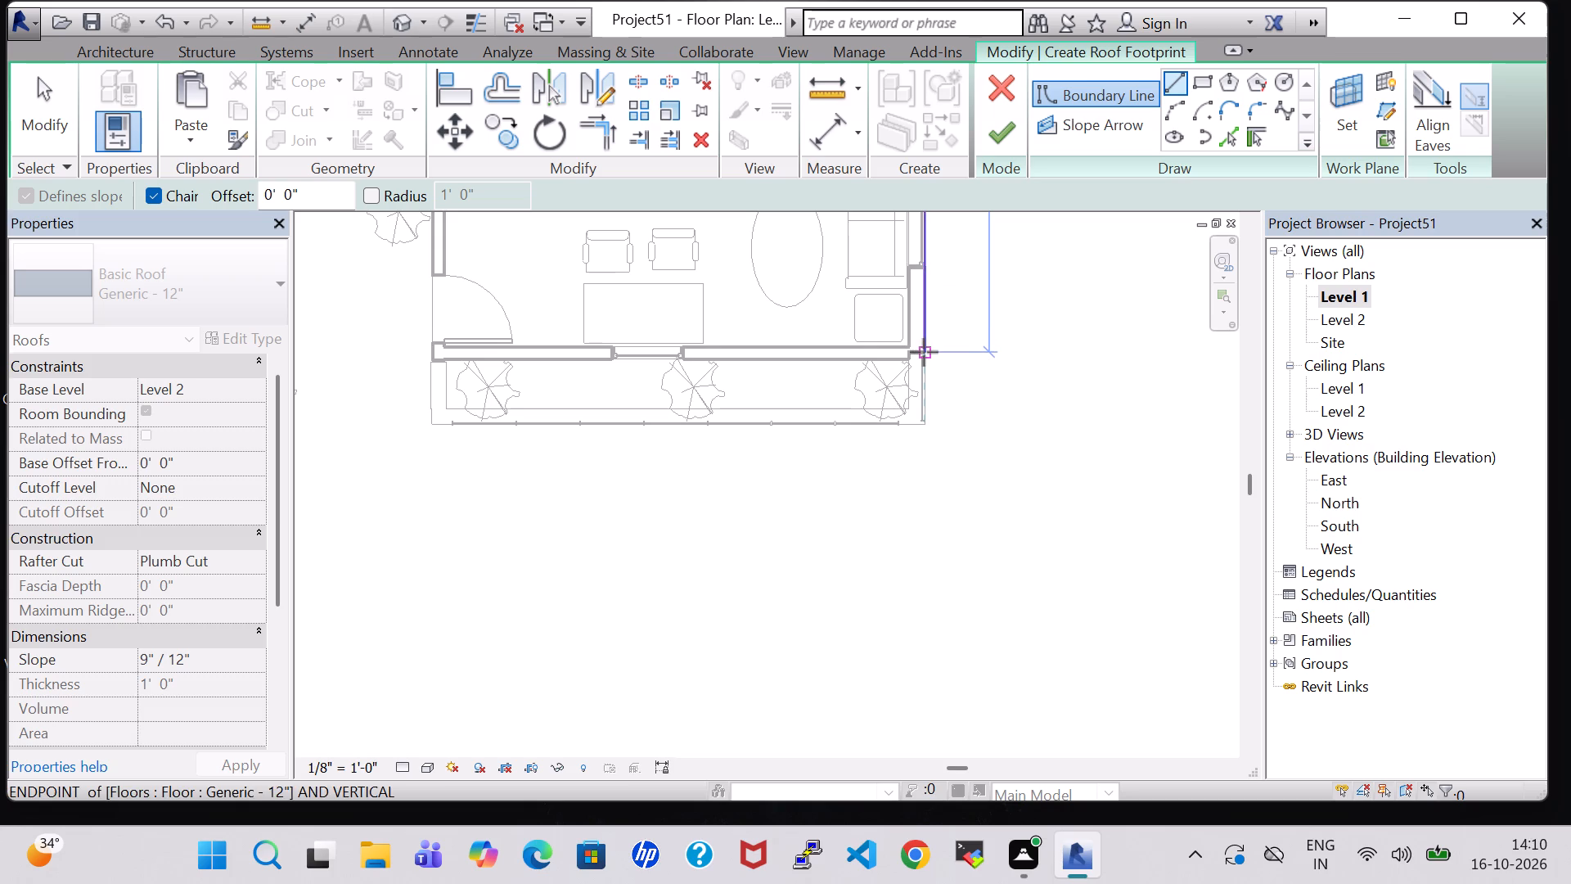
pyautogui.click(924, 352)
pyautogui.scroll(6, 924, 352)
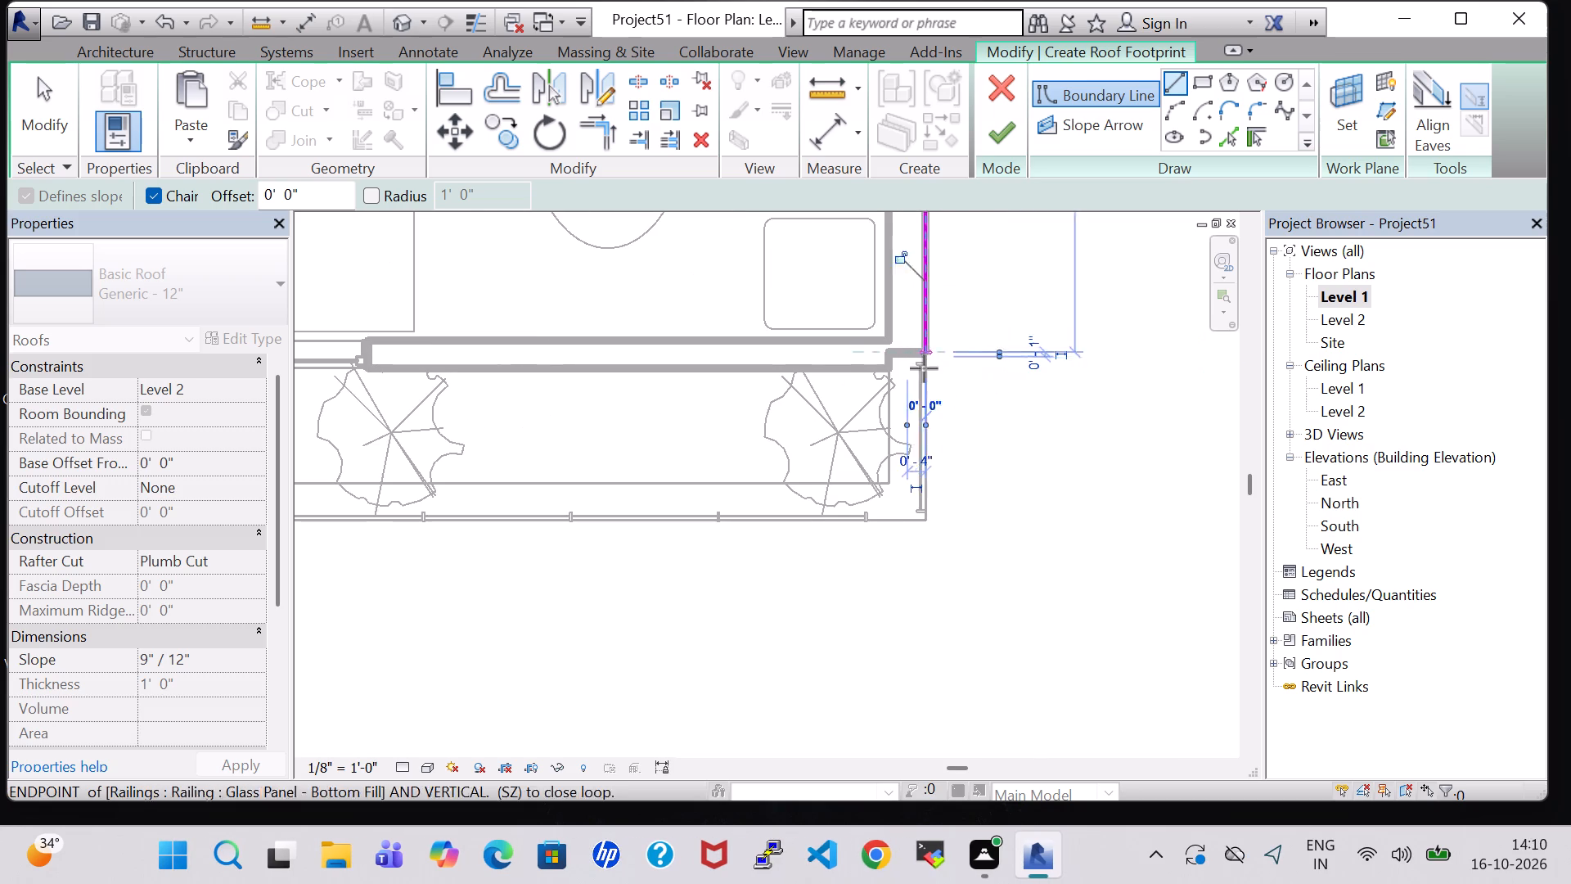
pyautogui.click(923, 369)
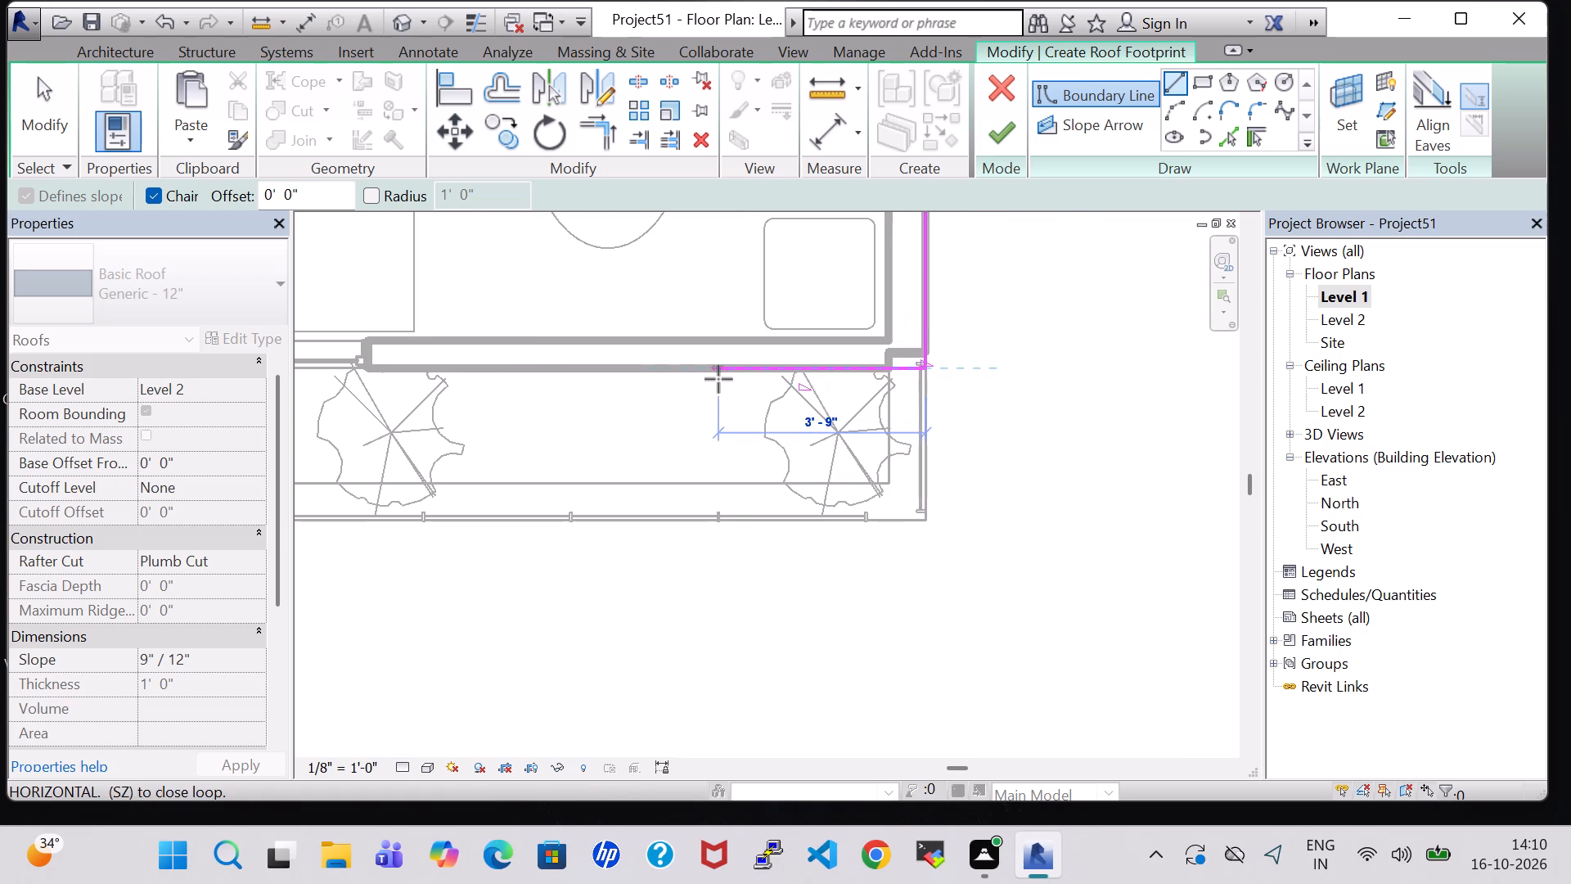
# Draw the roof boundary along the front room's south wall, about 20' 7", and up its west wall, about 10' 2", to the inner corner.
pyautogui.moveTo(718, 379); pyautogui.dragTo(984, 361, button='middle')
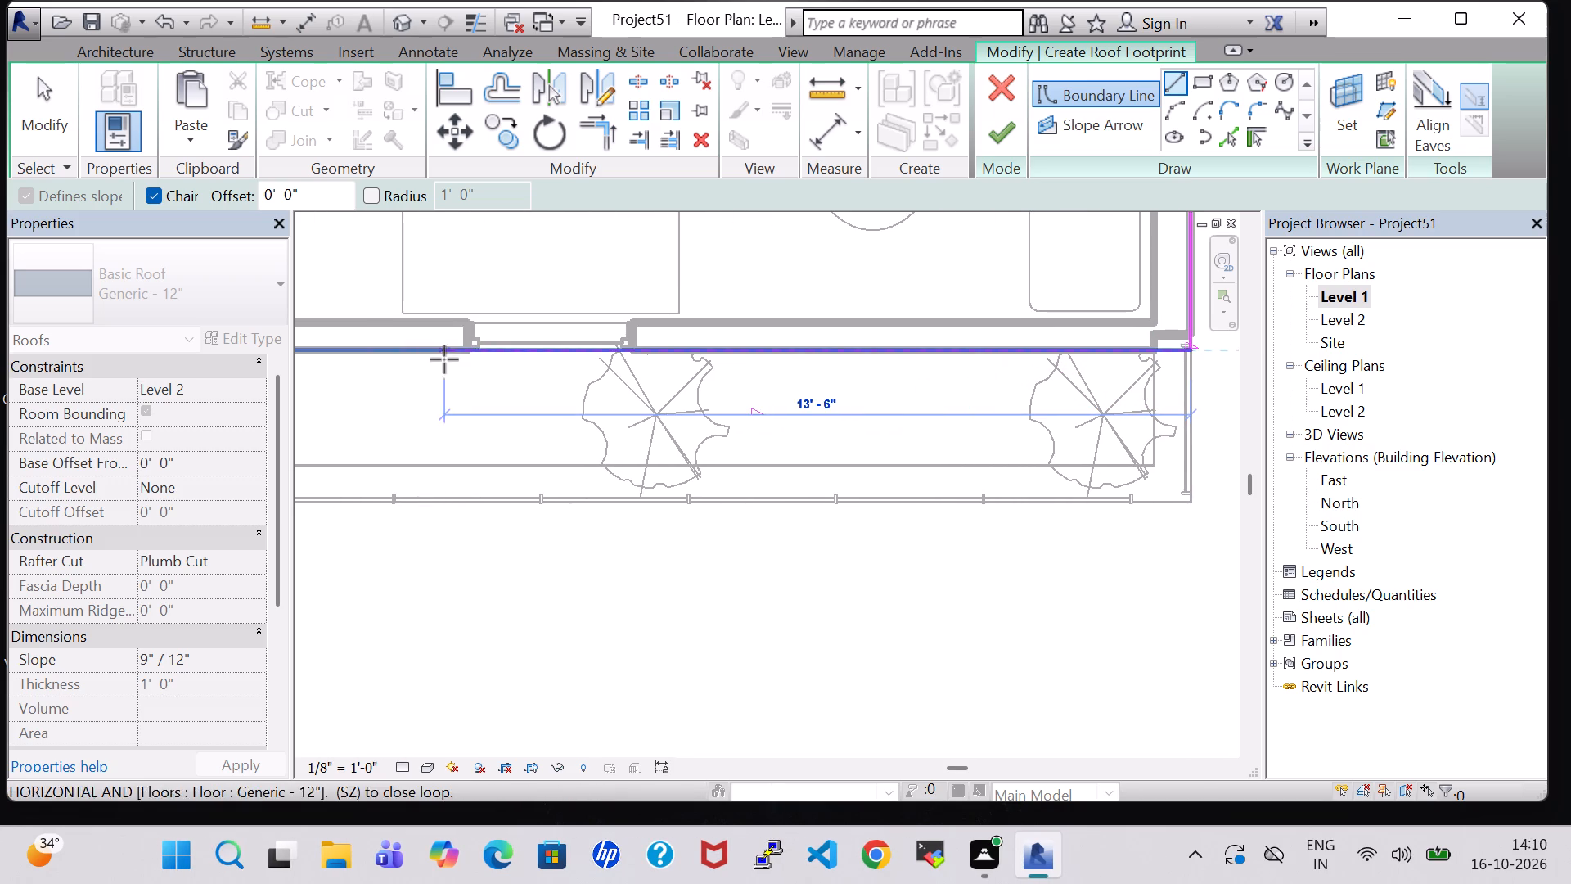
pyautogui.moveTo(444, 359); pyautogui.dragTo(939, 366, button='middle')
pyautogui.scroll(1, 903, 361)
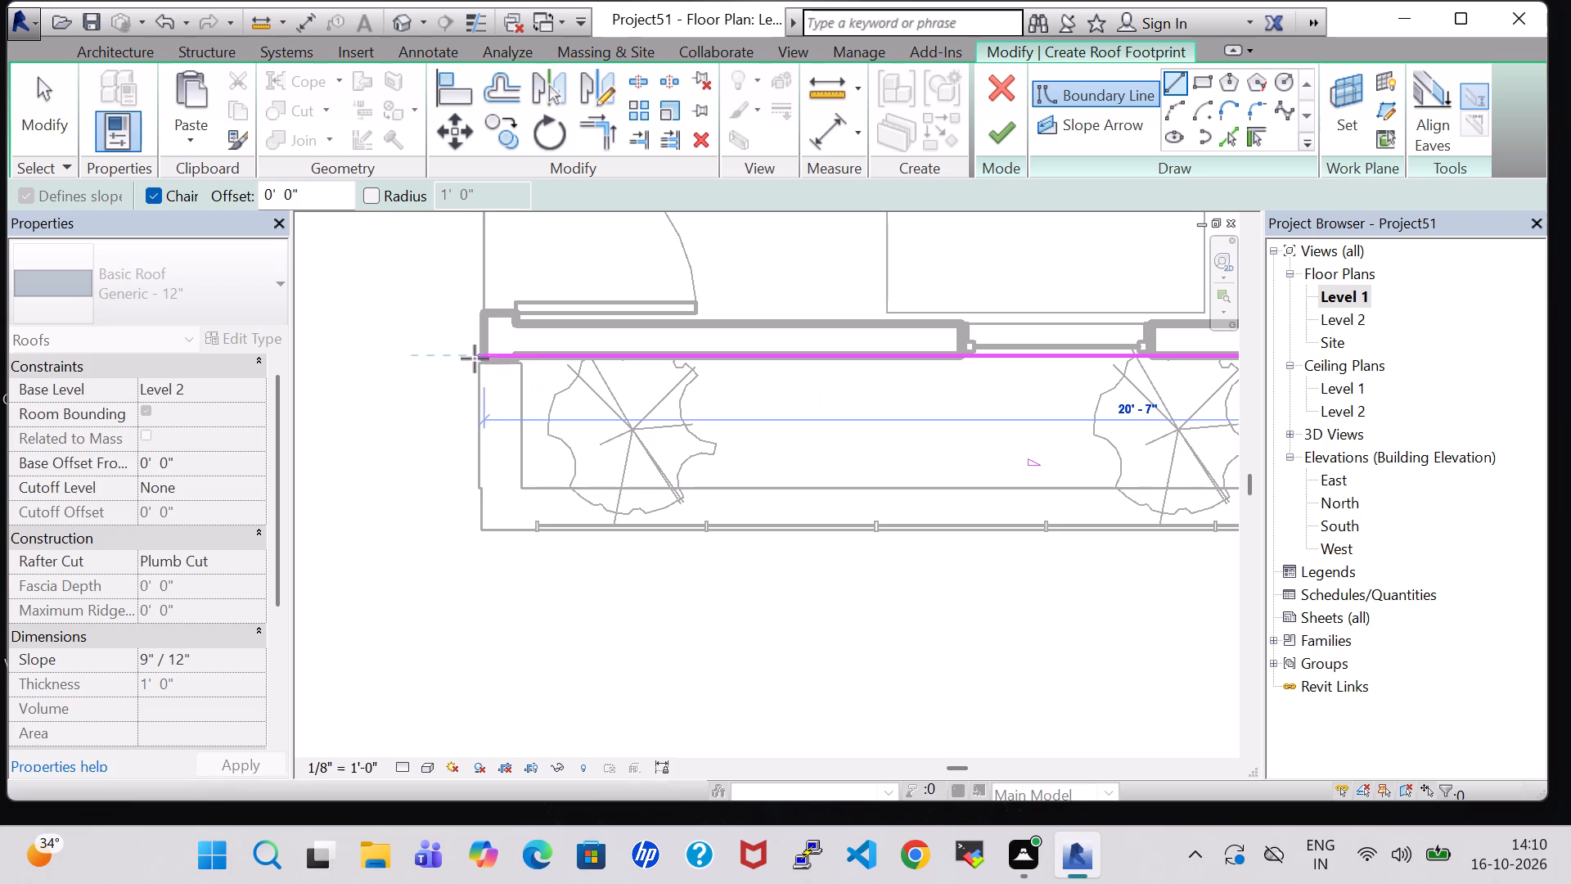
pyautogui.click(484, 359)
pyautogui.moveTo(488, 253); pyautogui.dragTo(489, 259, button='middle')
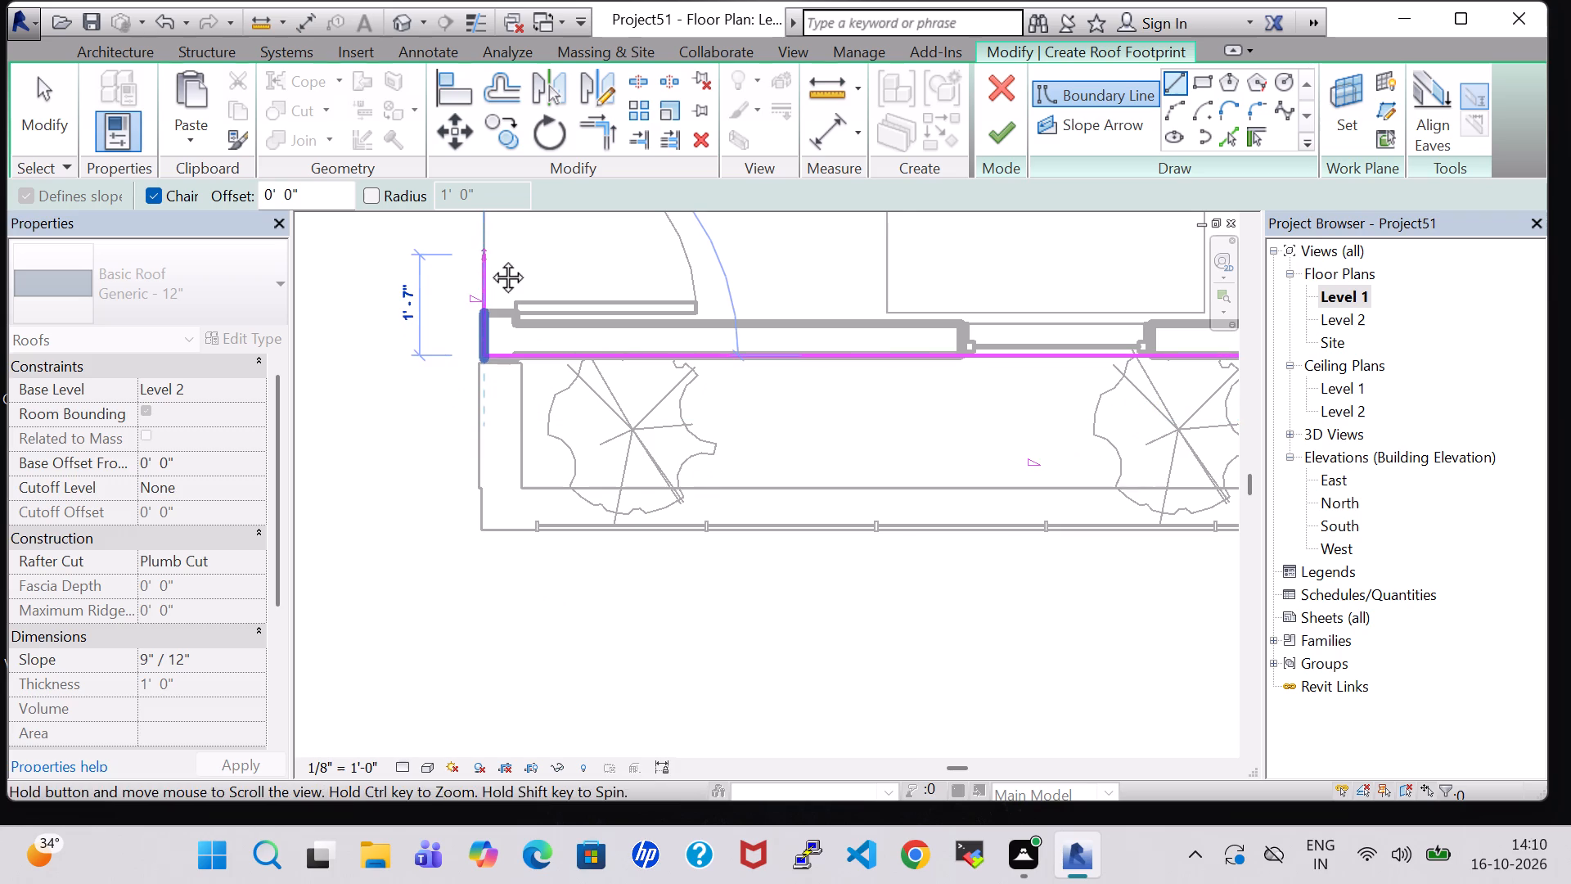
pyautogui.moveTo(489, 259); pyautogui.dragTo(581, 593, button='middle')
pyautogui.scroll(-3, 574, 323)
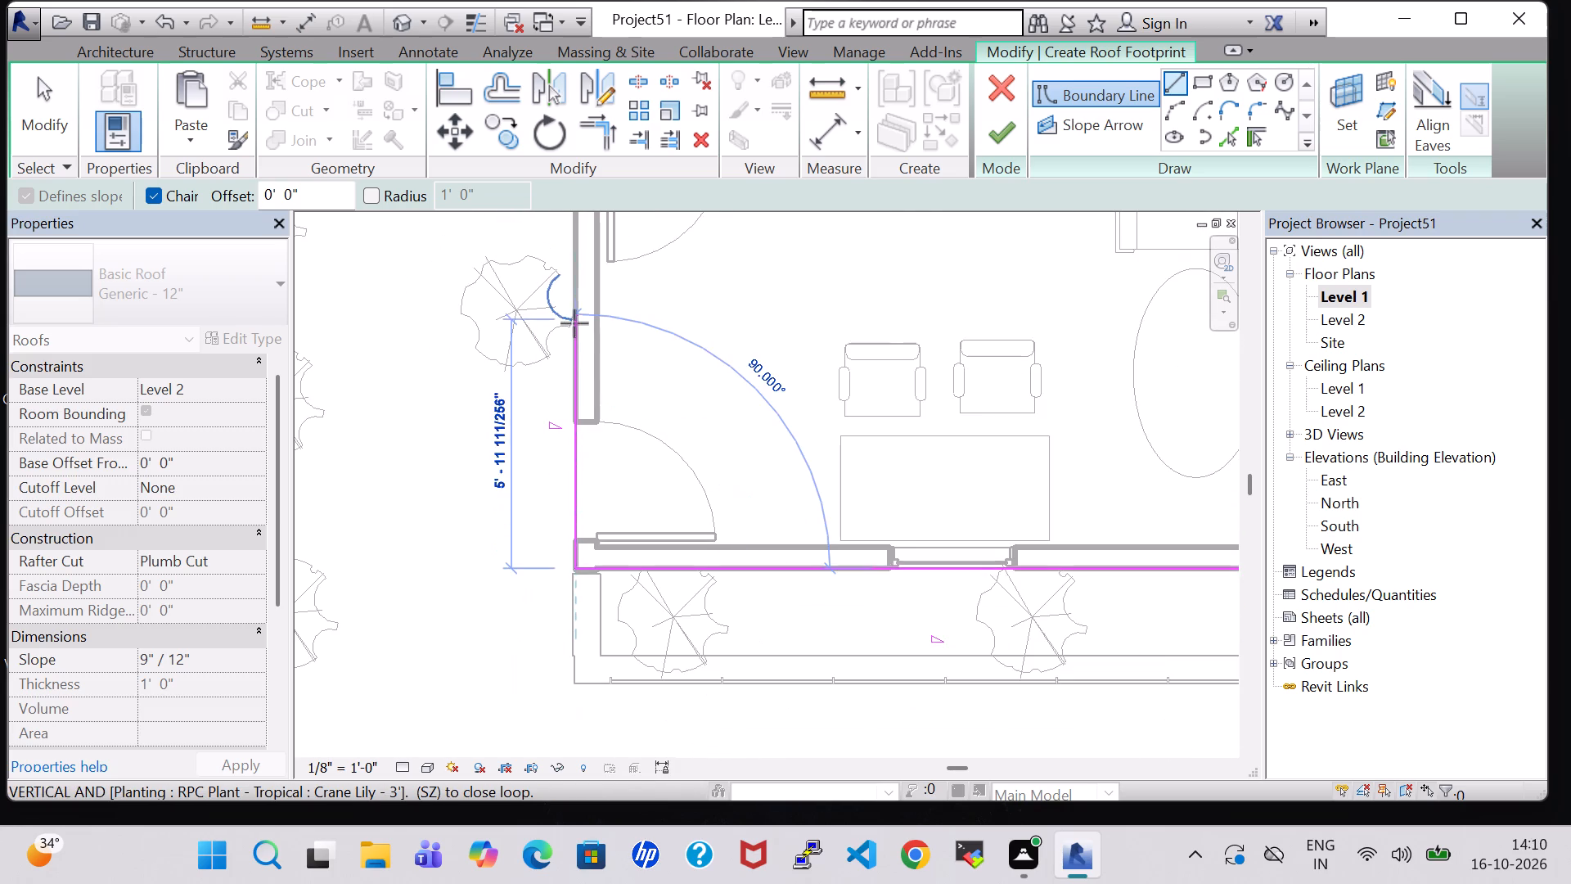
pyautogui.moveTo(574, 323); pyautogui.dragTo(627, 558, button='middle')
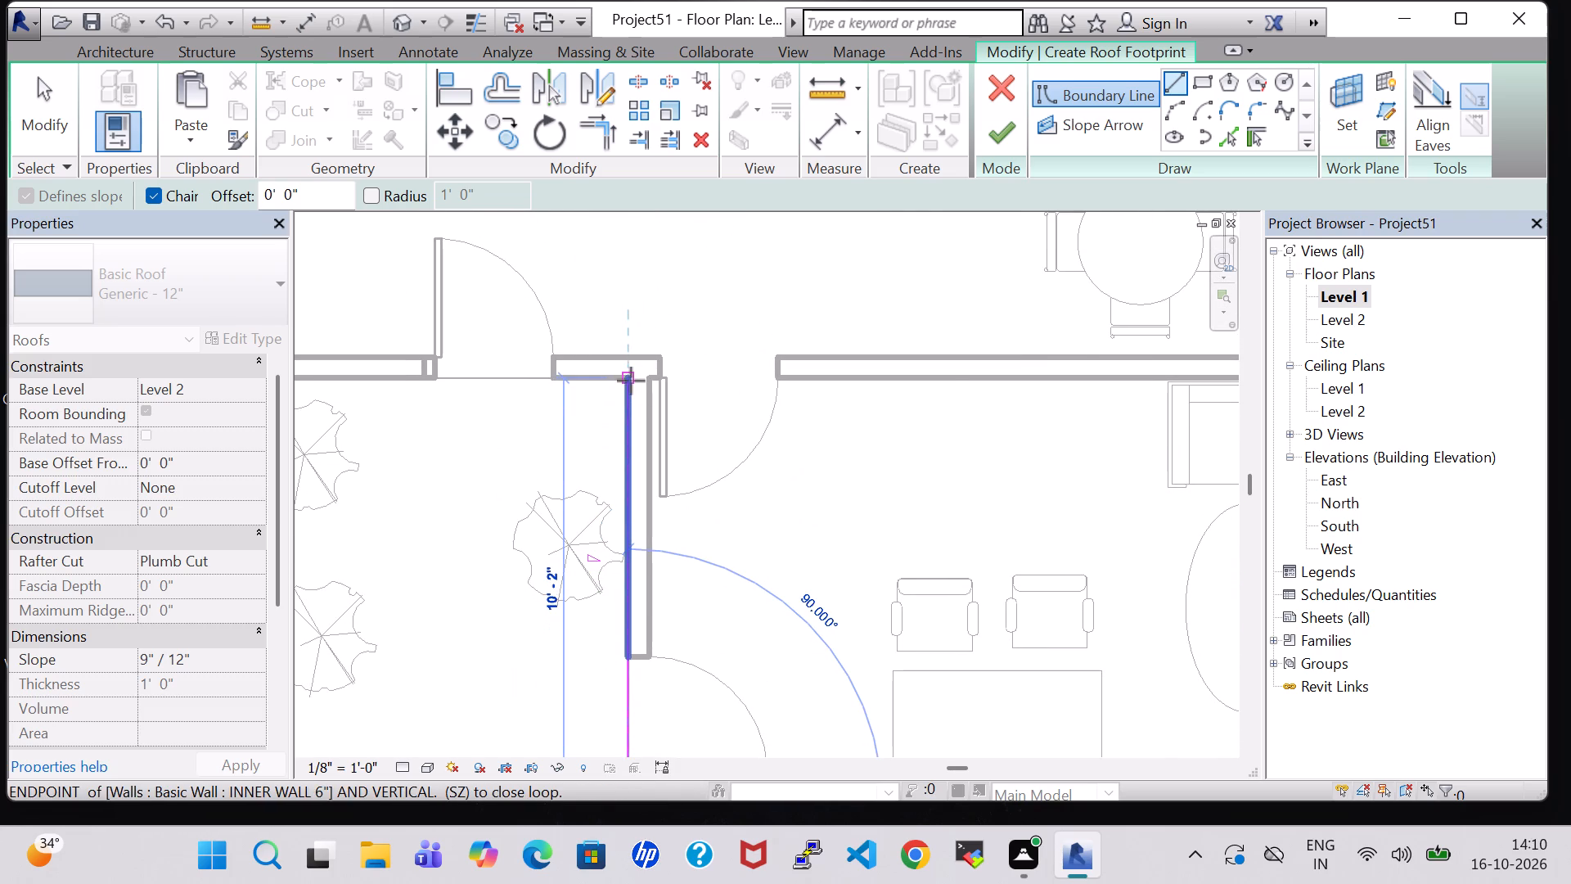
pyautogui.click(631, 381)
# Draw the roof boundary west along the kitchen's south outer wall face, about 20' 1", to the house's southwest corner.
pyautogui.moveTo(407, 386); pyautogui.dragTo(702, 393, button='middle')
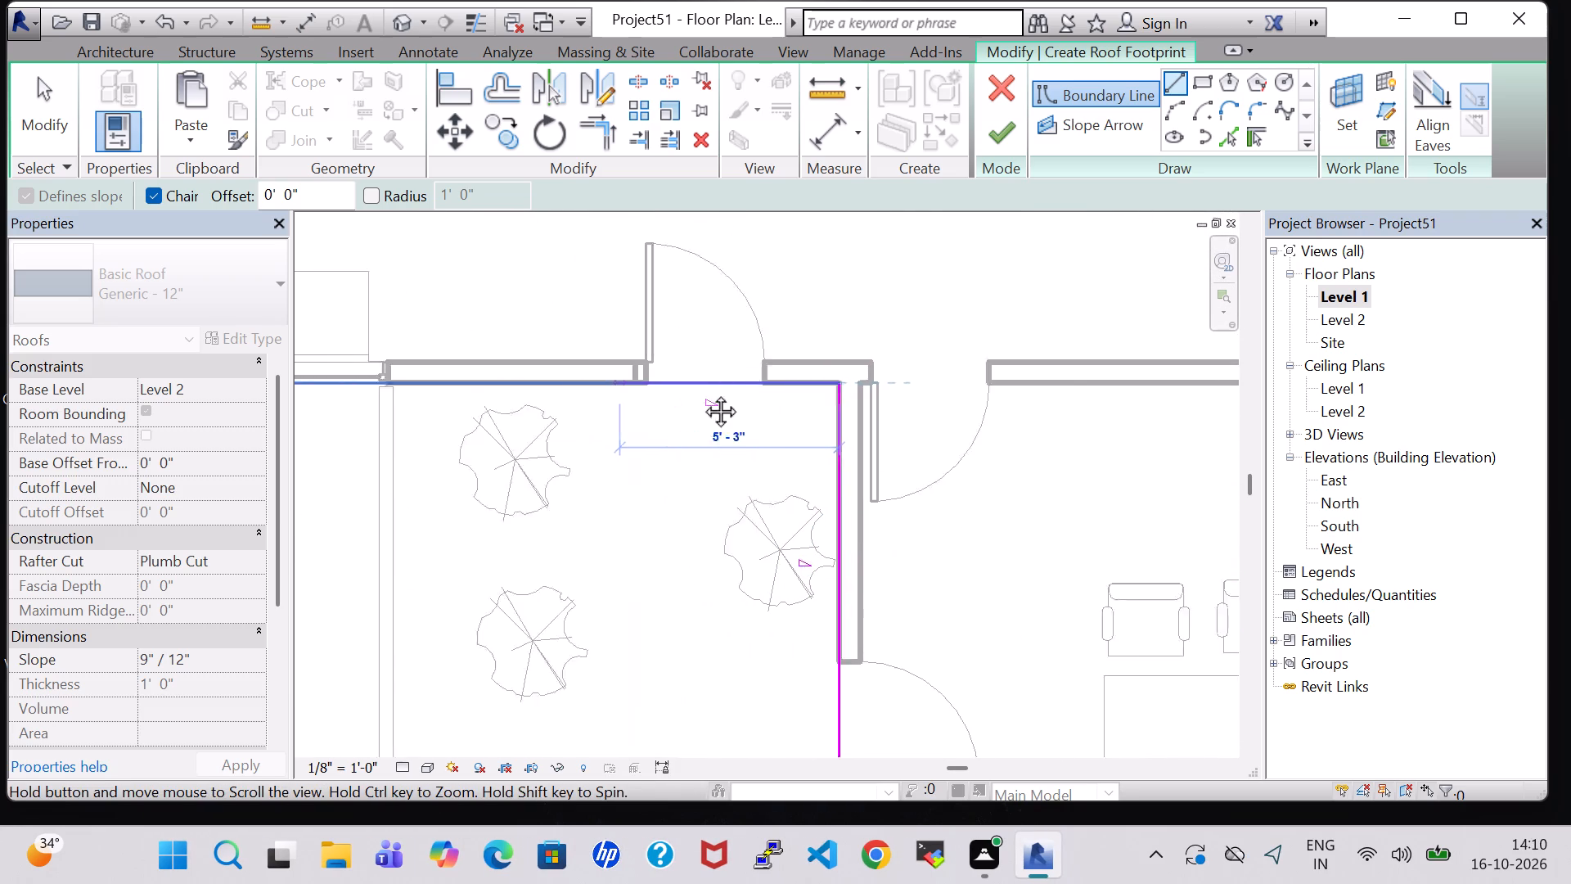
pyautogui.moveTo(702, 393); pyautogui.dragTo(956, 408, button='middle')
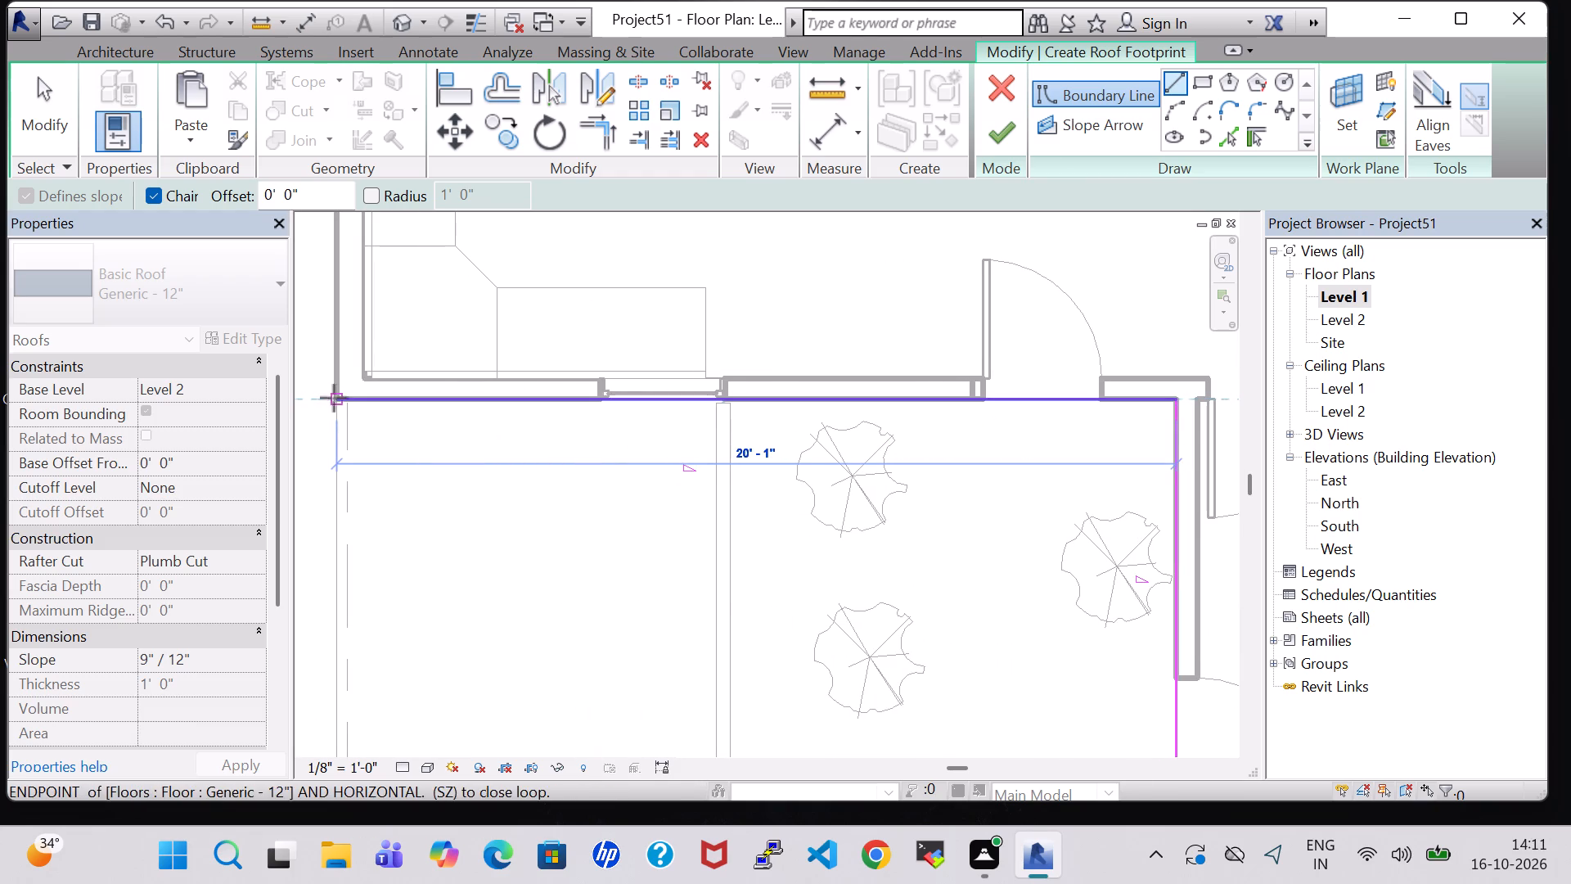
pyautogui.click(340, 399)
# Close the roof boundary with a line up the west outer wall face to the starting corner at the northwest bathroom.
pyautogui.moveTo(339, 280); pyautogui.dragTo(385, 557, button='middle')
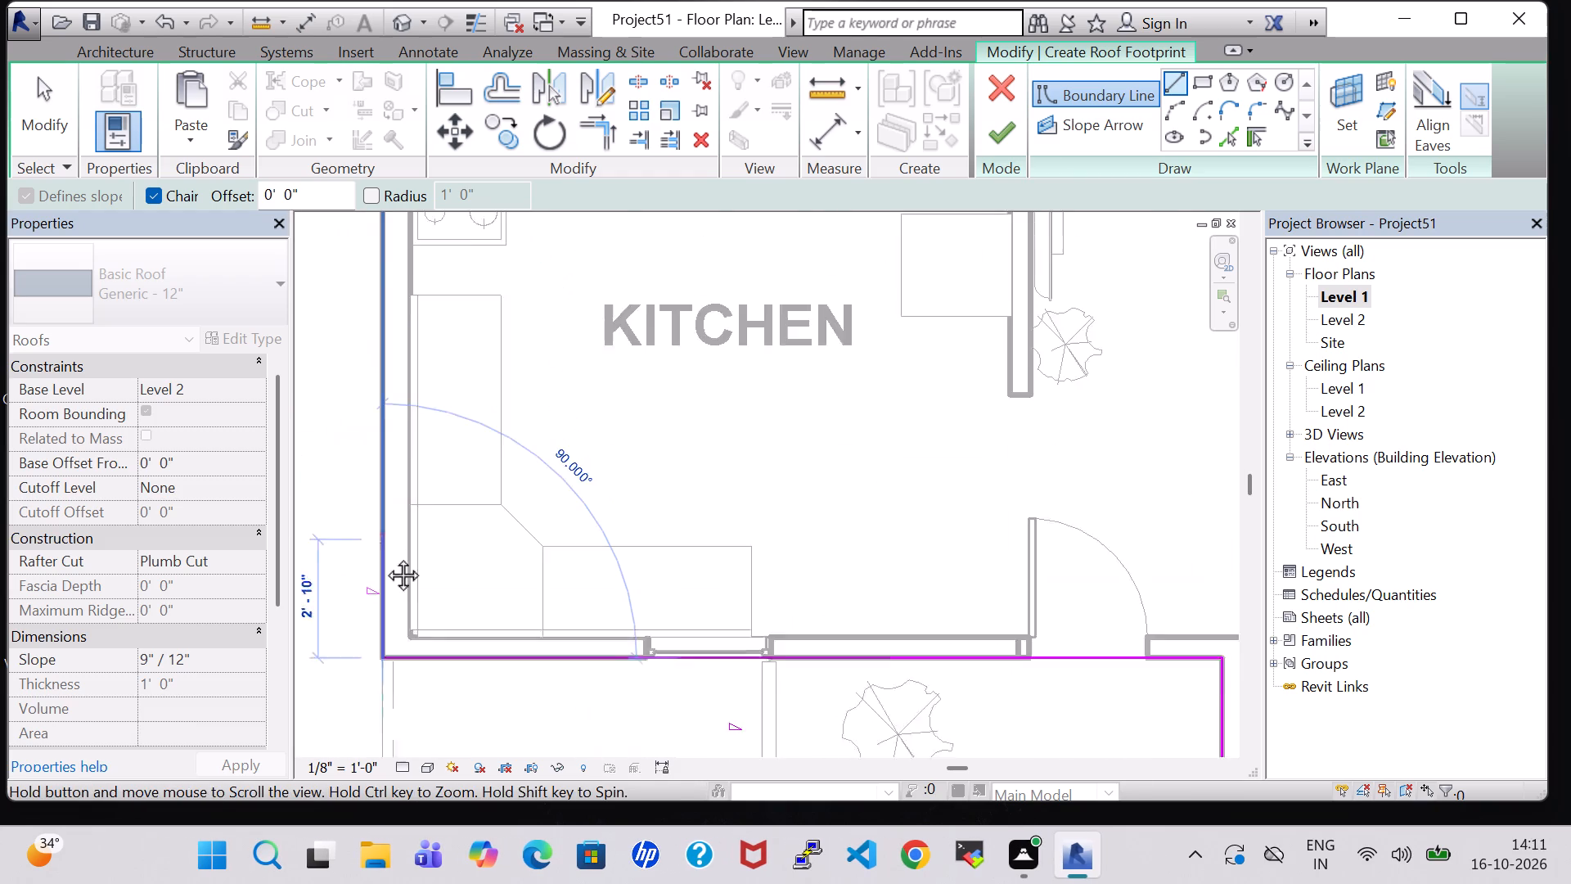
pyautogui.moveTo(385, 557); pyautogui.dragTo(385, 589, button='middle')
pyautogui.scroll(1, 385, 589)
pyautogui.moveTo(394, 346); pyautogui.dragTo(405, 393, button='middle')
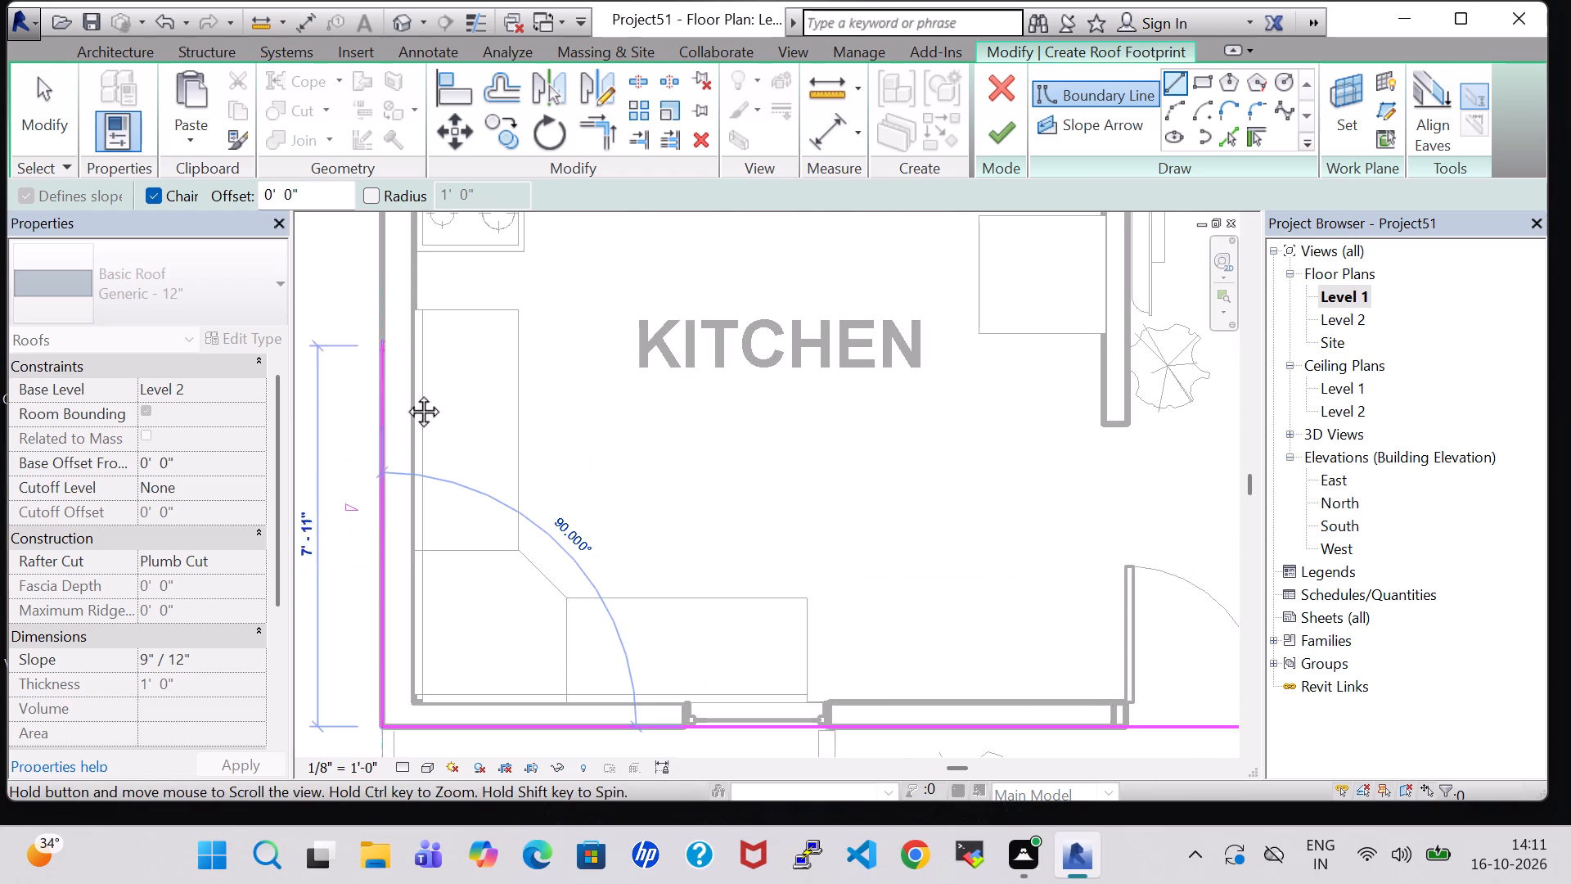
pyautogui.moveTo(405, 393); pyautogui.dragTo(424, 575, button='middle')
pyautogui.scroll(-4, 400, 462)
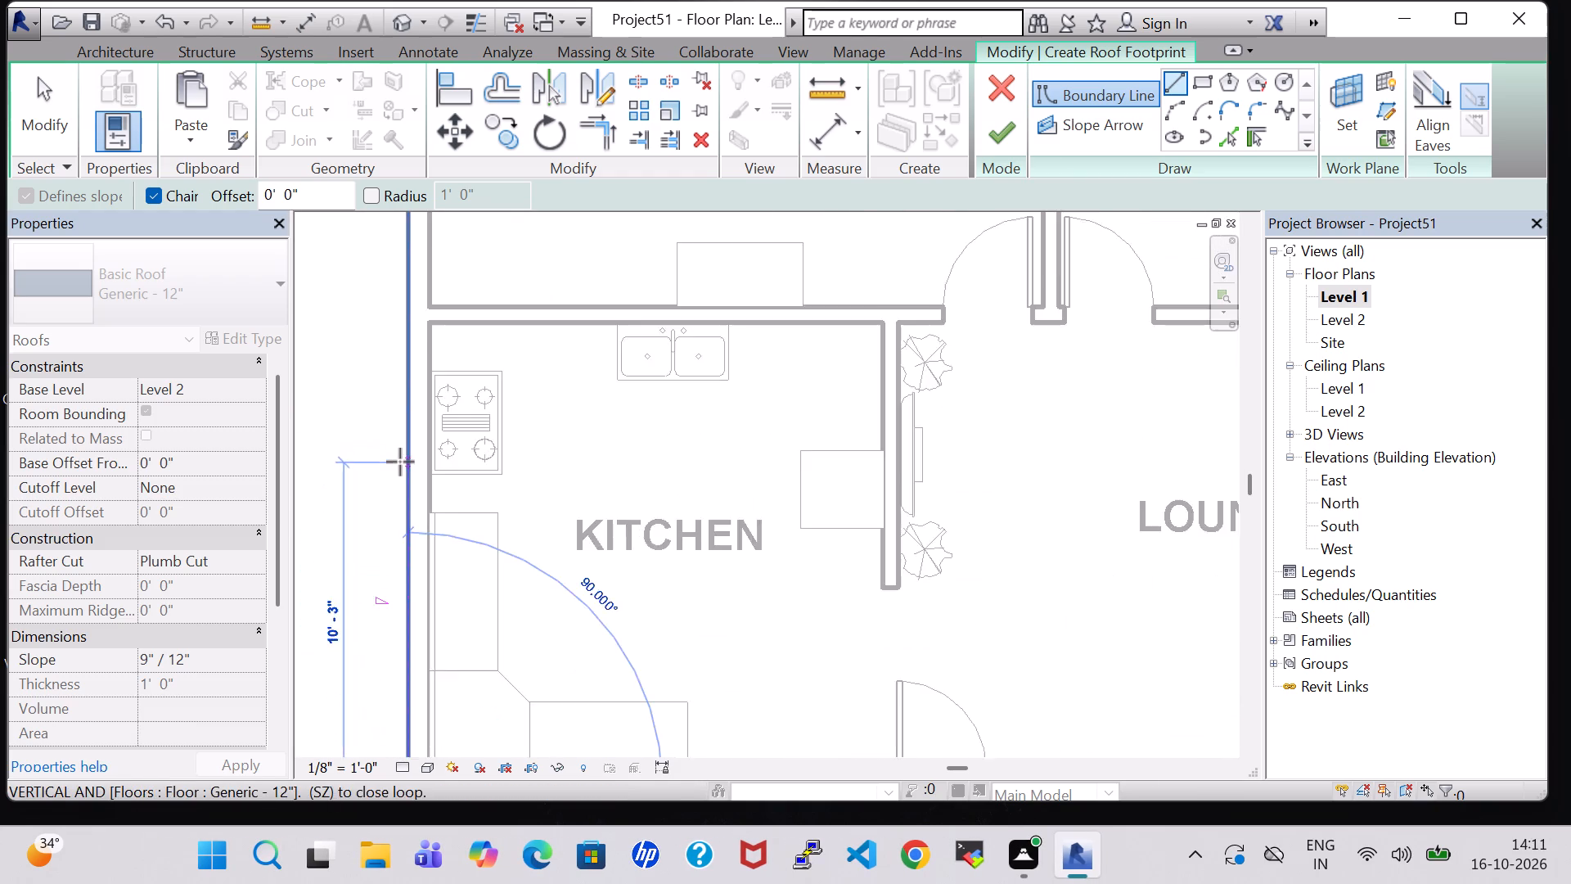
pyautogui.scroll(-2, 400, 462)
pyautogui.moveTo(406, 293); pyautogui.dragTo(372, 808, button='middle')
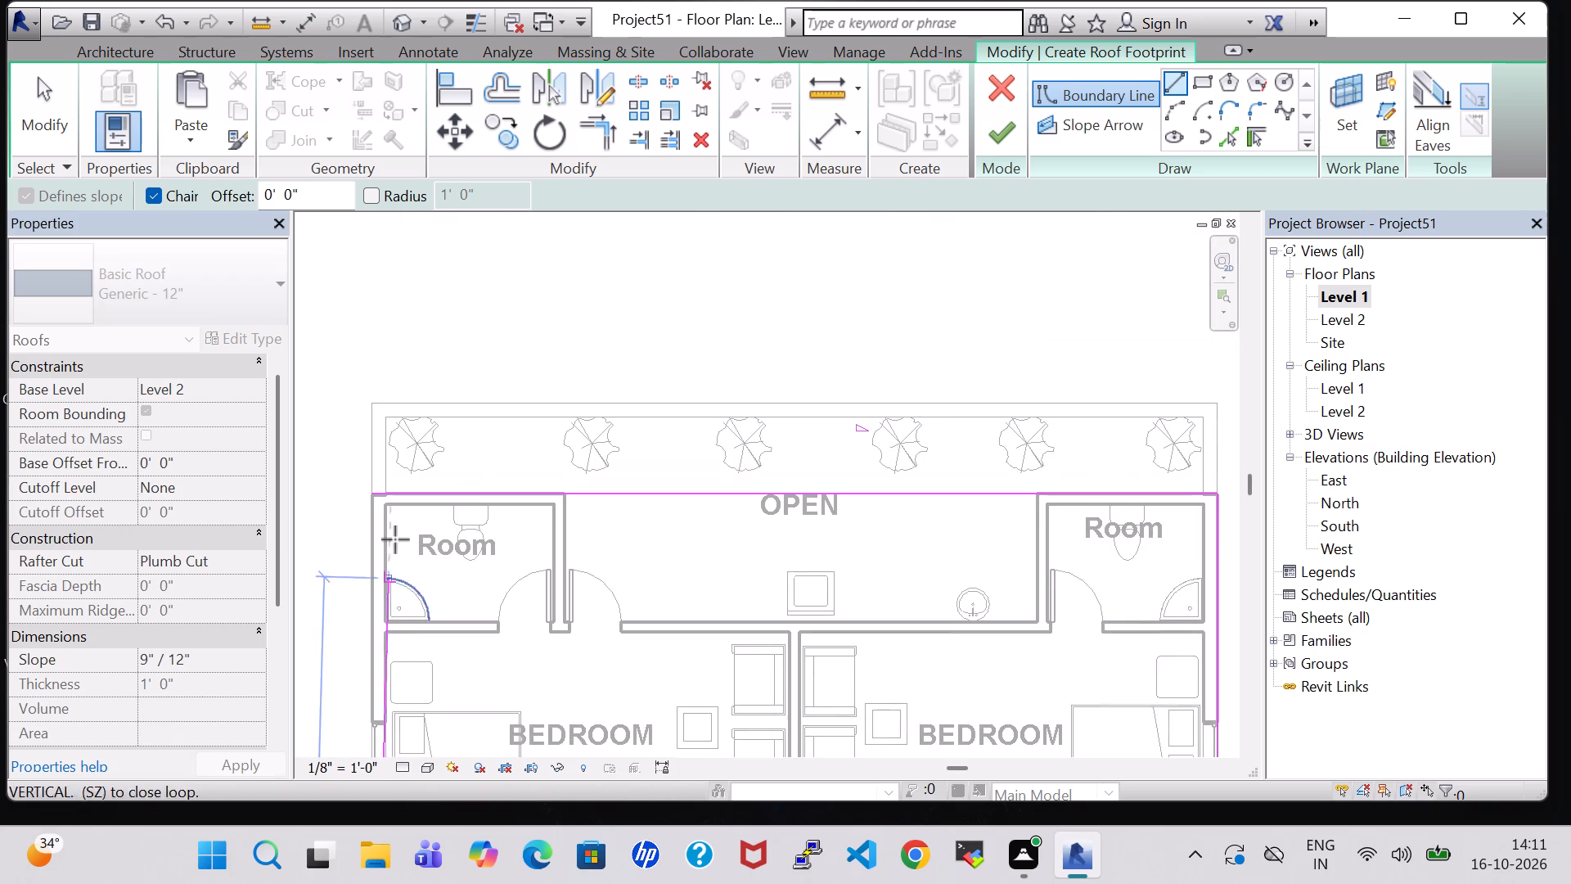
pyautogui.click(373, 501)
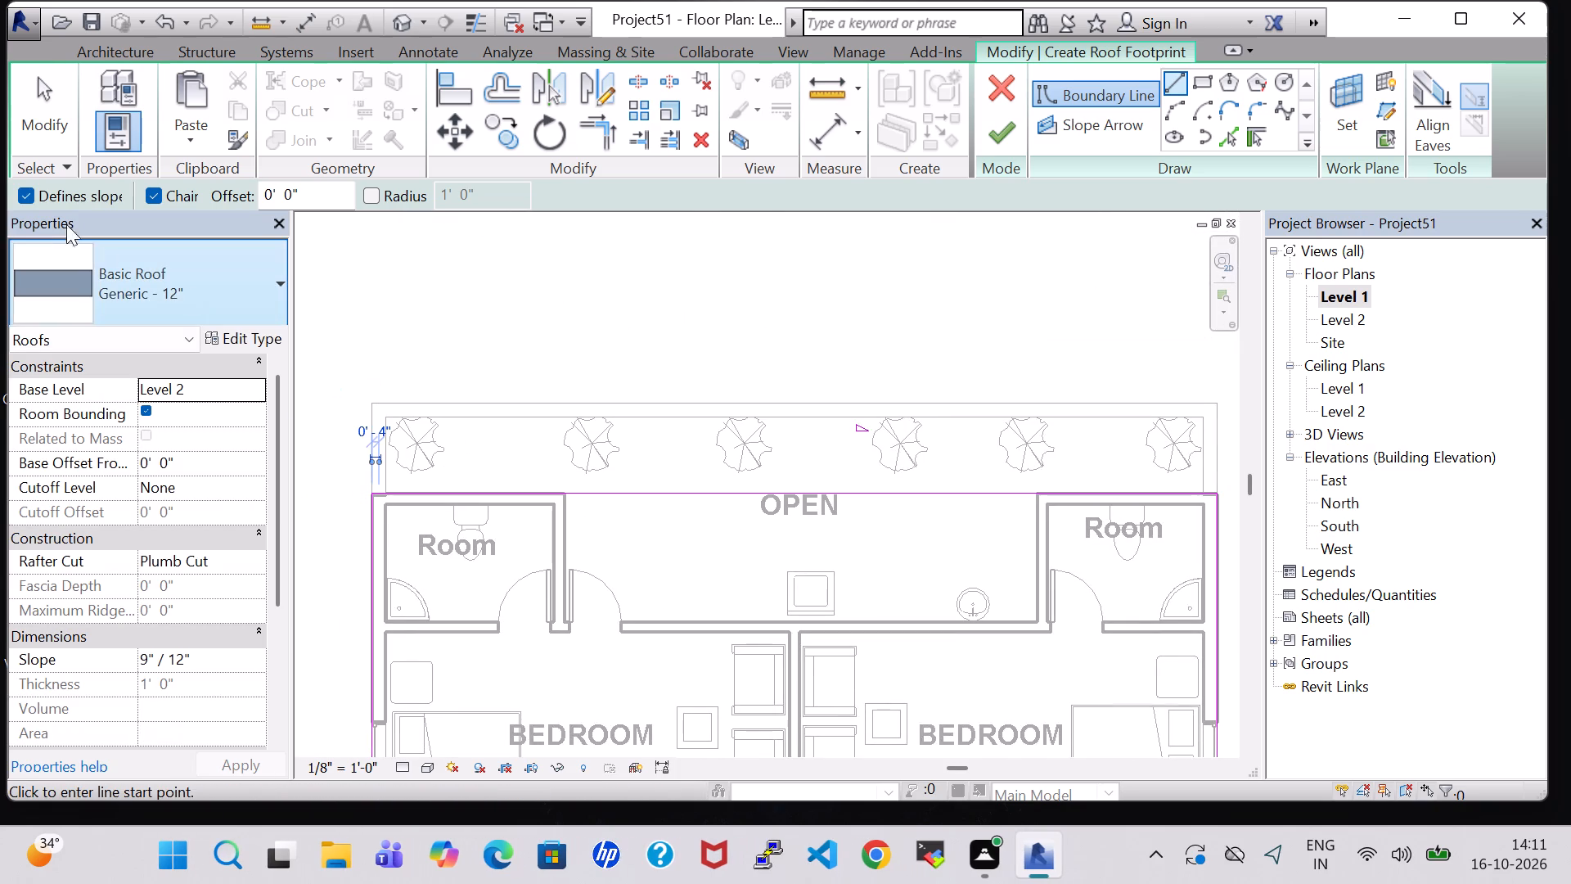
# Turn off the Defines slope drawing option, finish the roof footprint, and attach the highlighted walls to the roof.
pyautogui.click(20, 196)
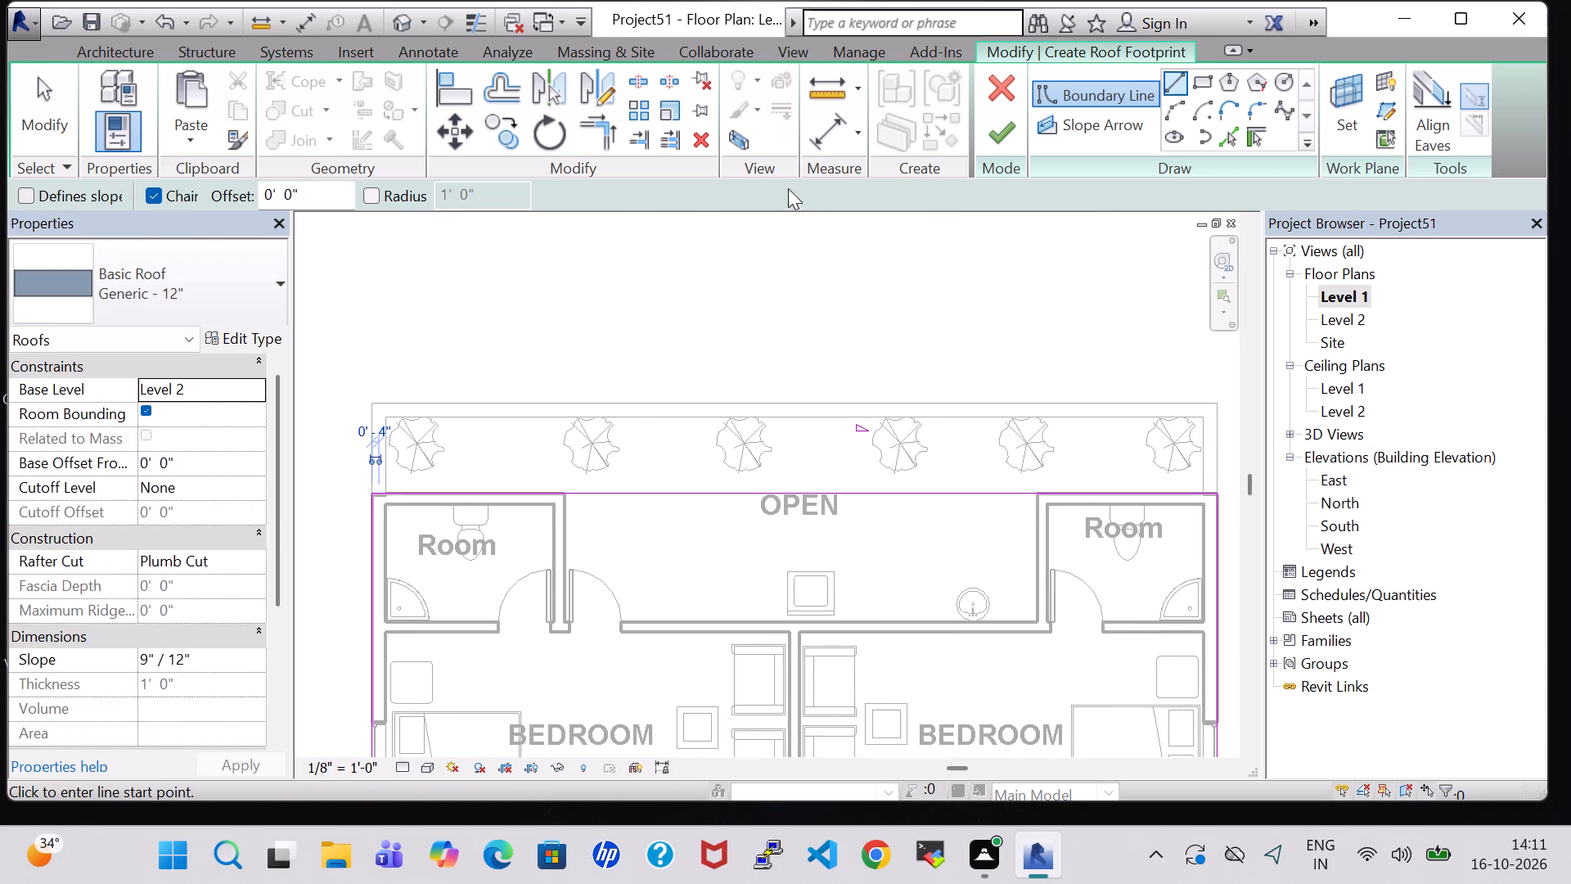
pyautogui.click(1004, 121)
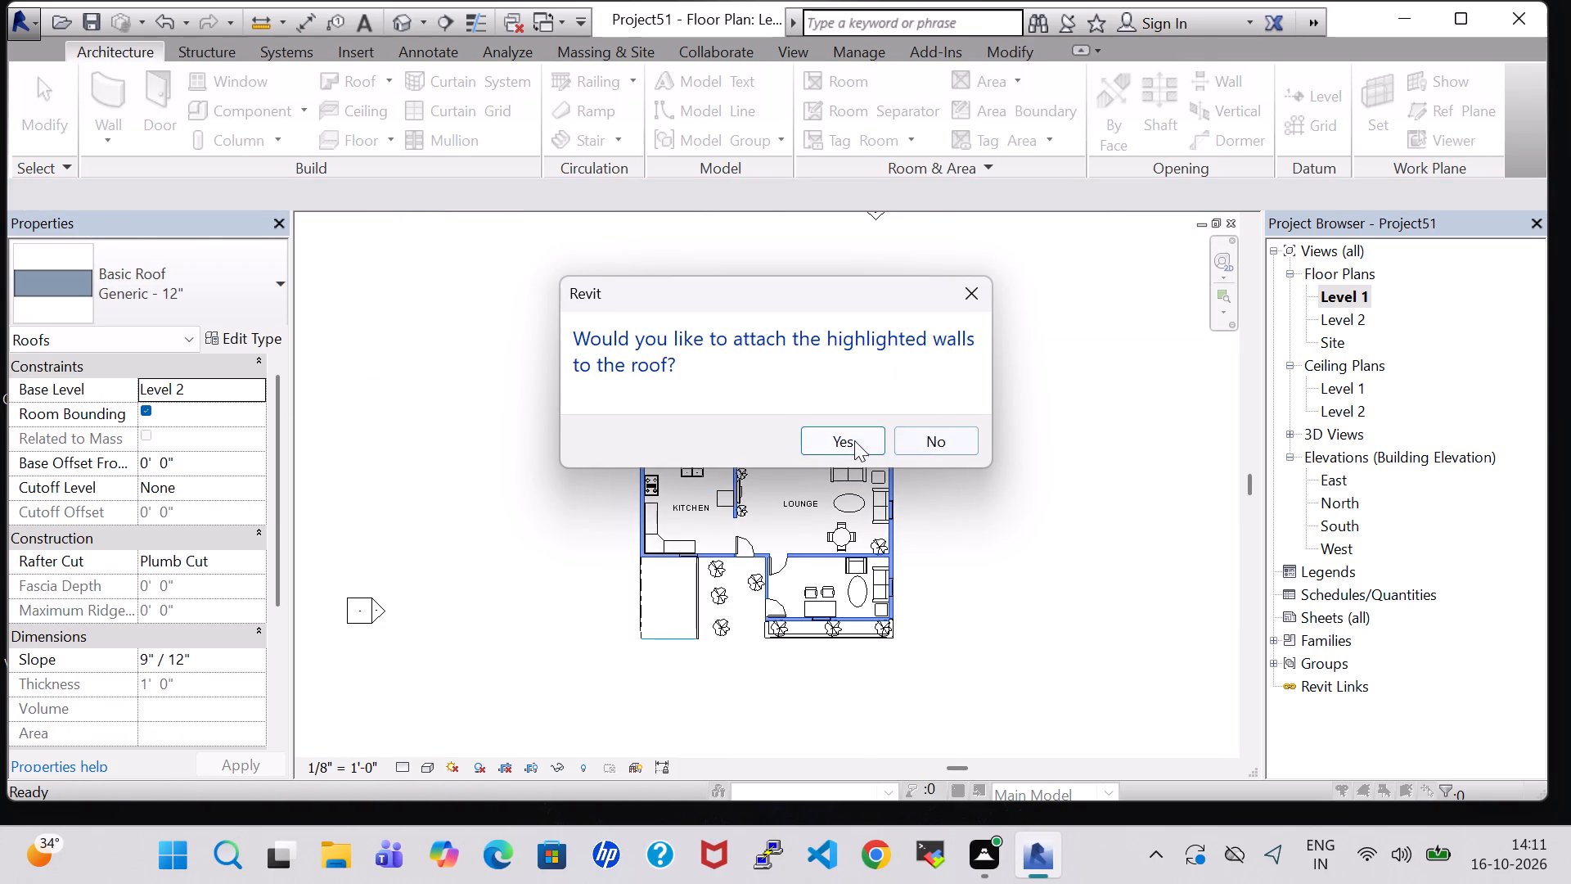
pyautogui.click(854, 440)
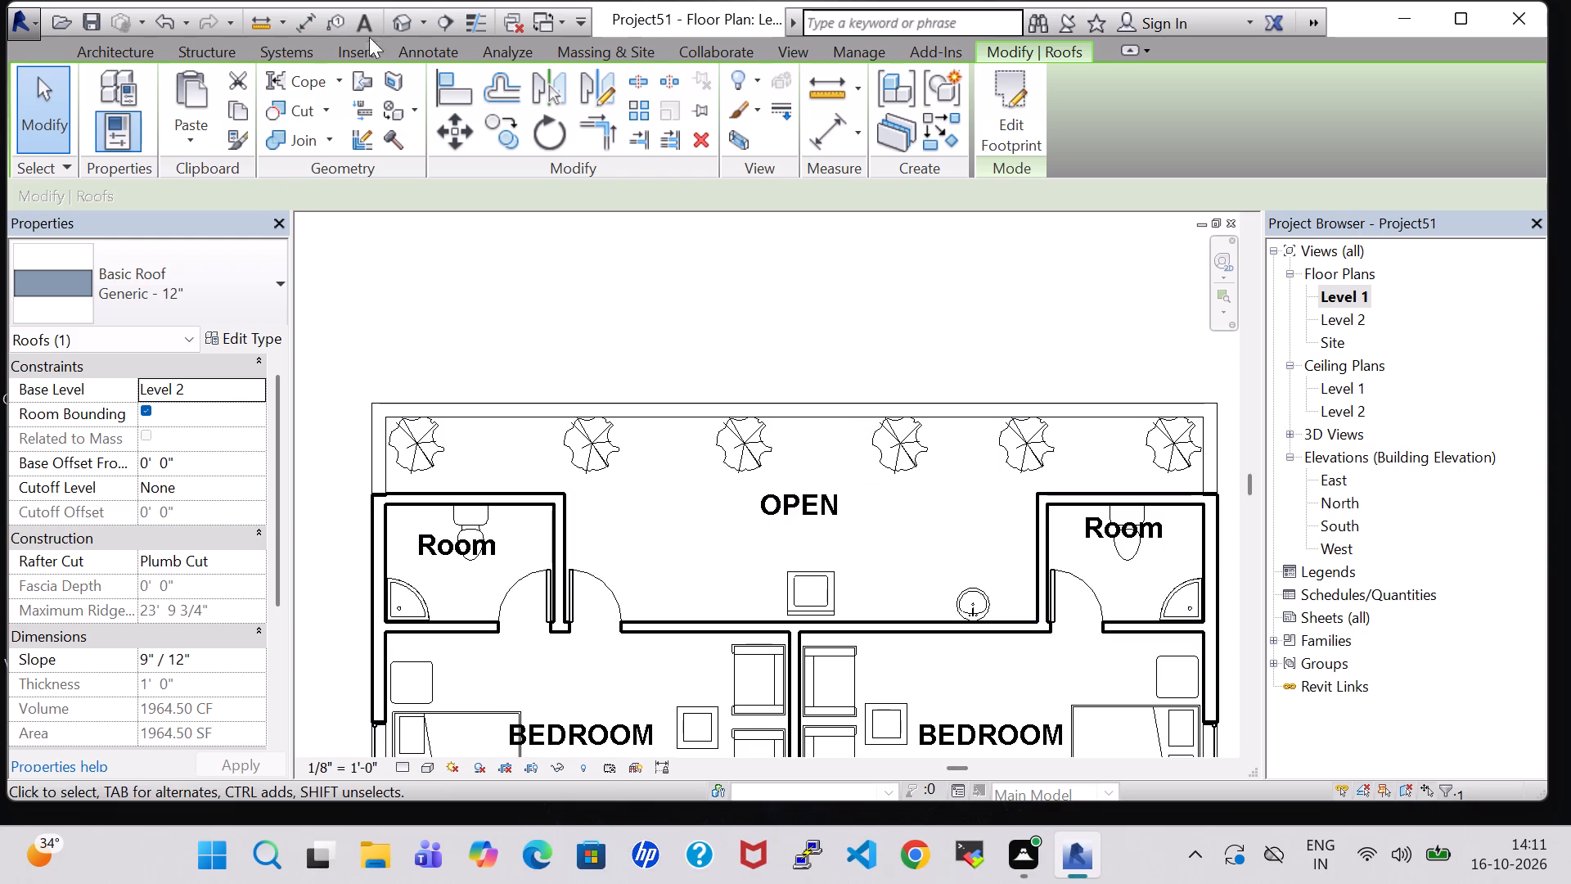
# In the 3D view, edit the roof's footprint and turn off Defines Roof Slope for all its boundary lines to make the roof flat.
pyautogui.click(398, 29)
pyautogui.doubleClick(731, 507)
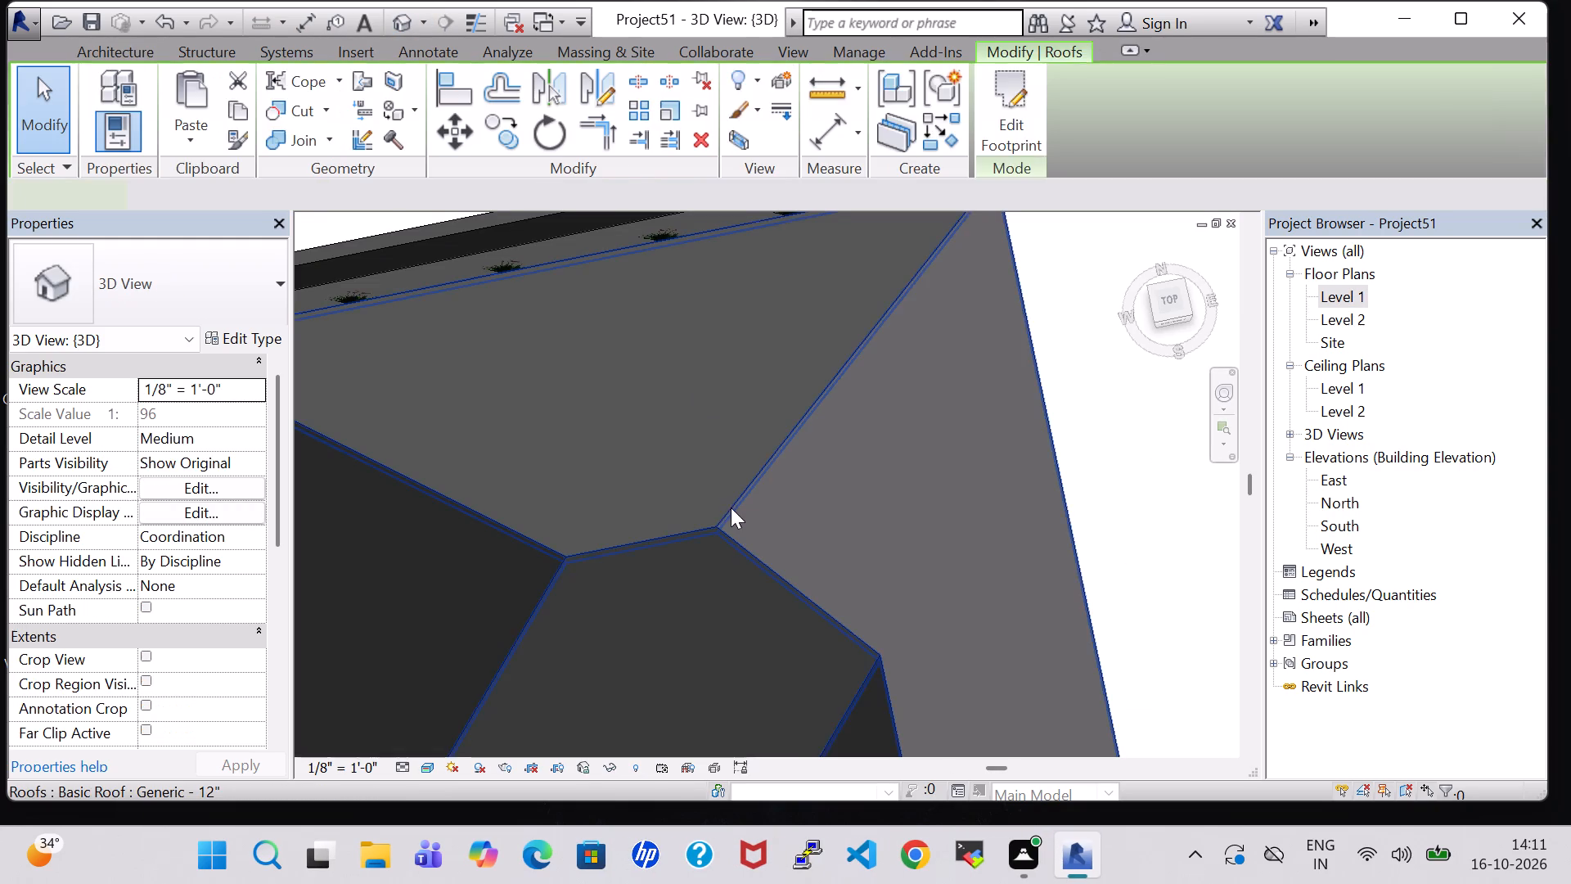
pyautogui.scroll(-5, 718, 436)
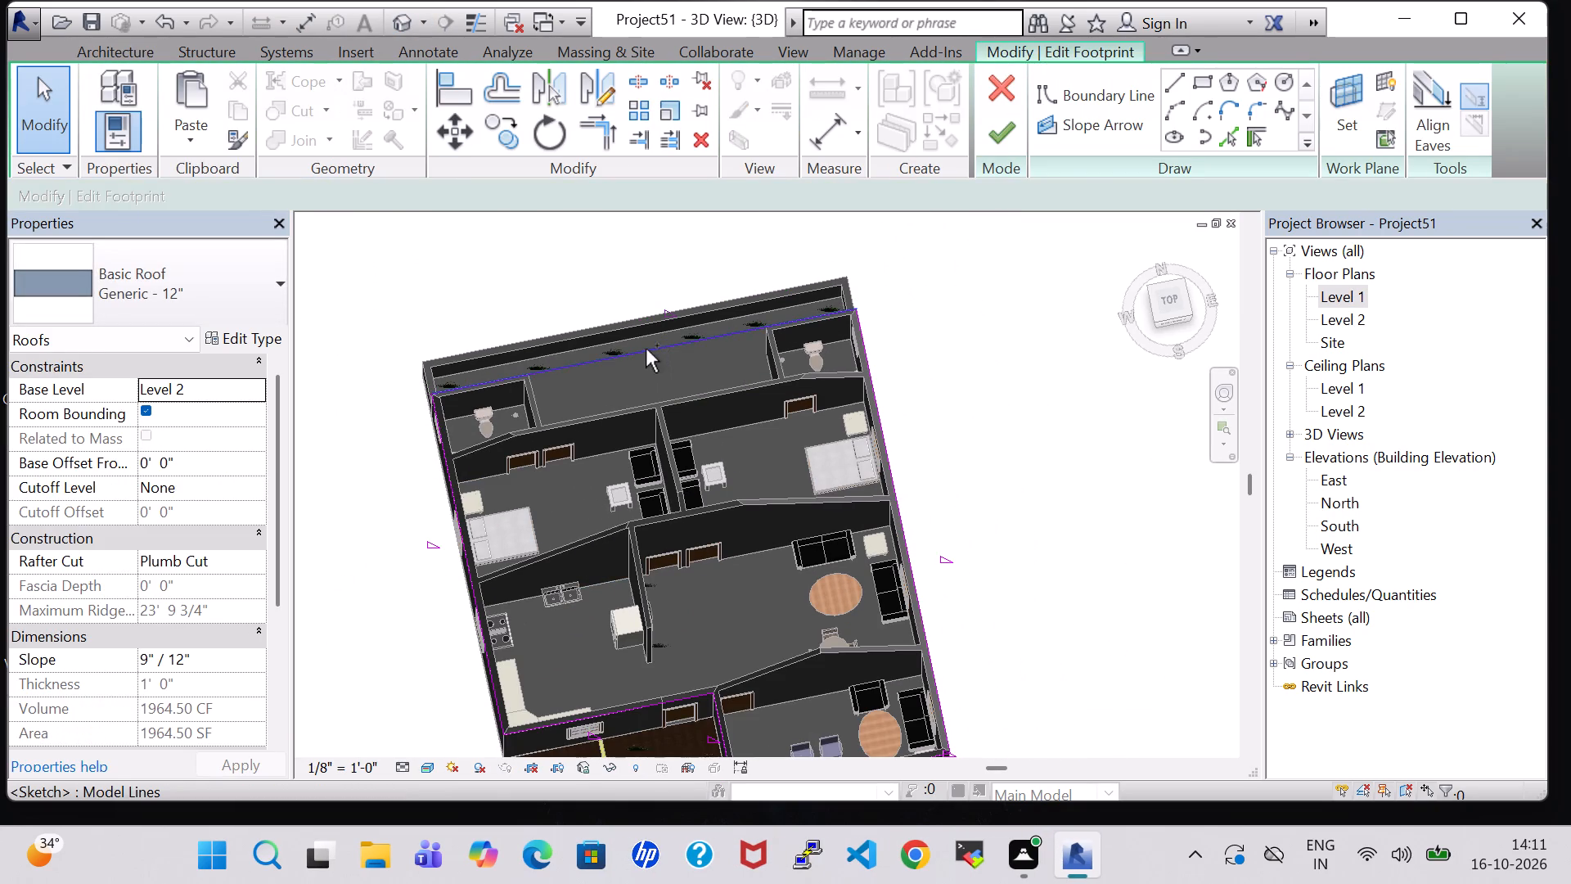
pyautogui.keyDown('ctrl'); pyautogui.click(452, 513); pyautogui.keyUp('ctrl')
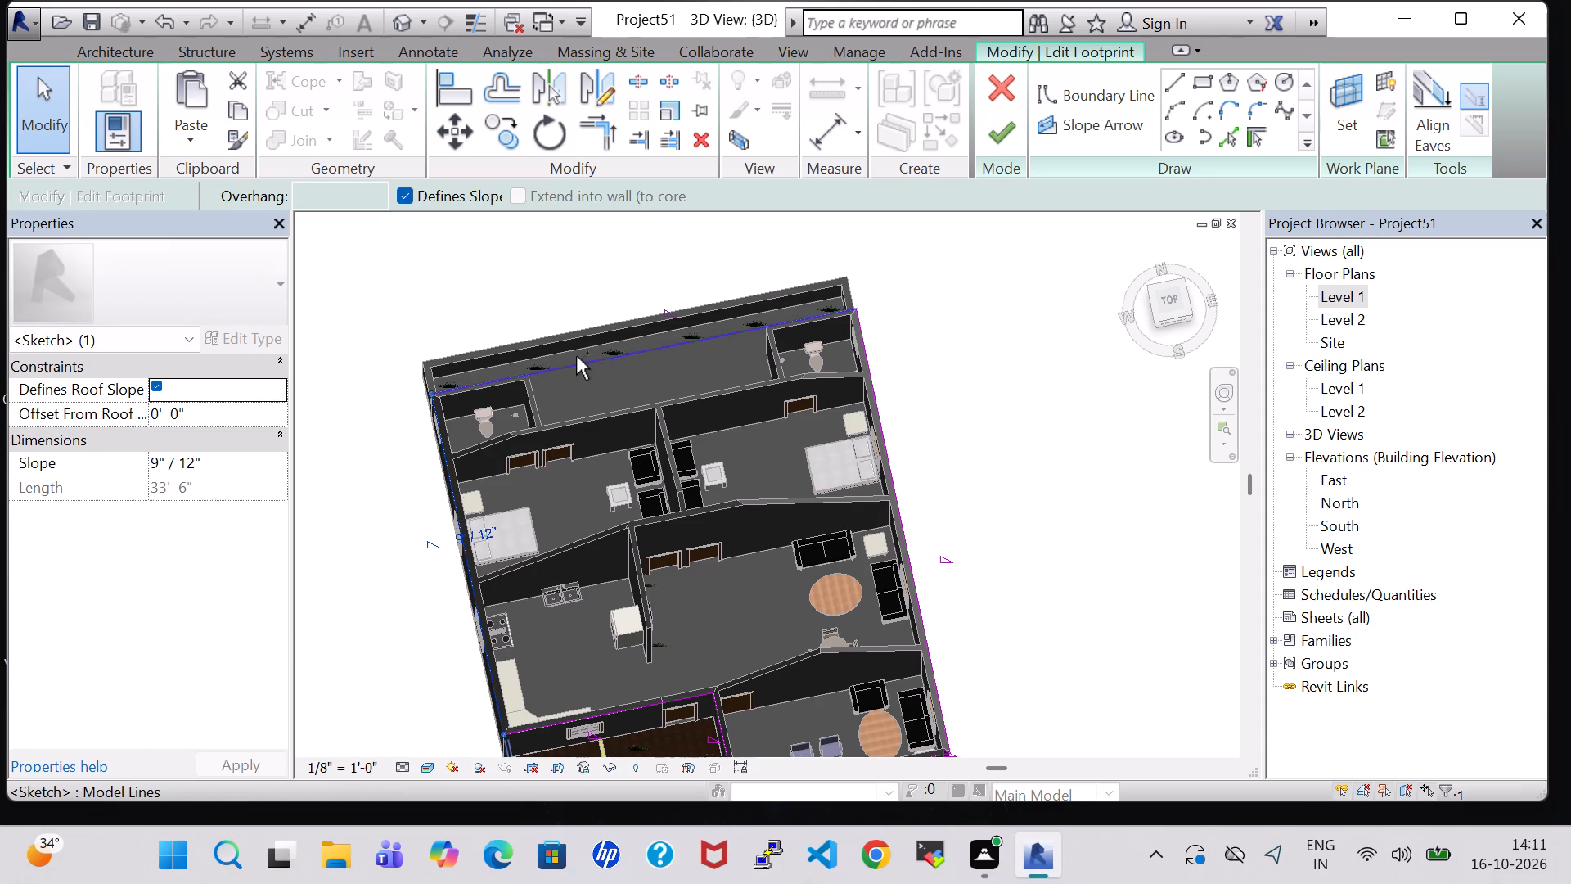
pyautogui.keyDown('ctrl'); pyautogui.click(576, 357); pyautogui.keyUp('ctrl')
pyautogui.keyDown('ctrl'); pyautogui.click(873, 386); pyautogui.keyUp('ctrl')
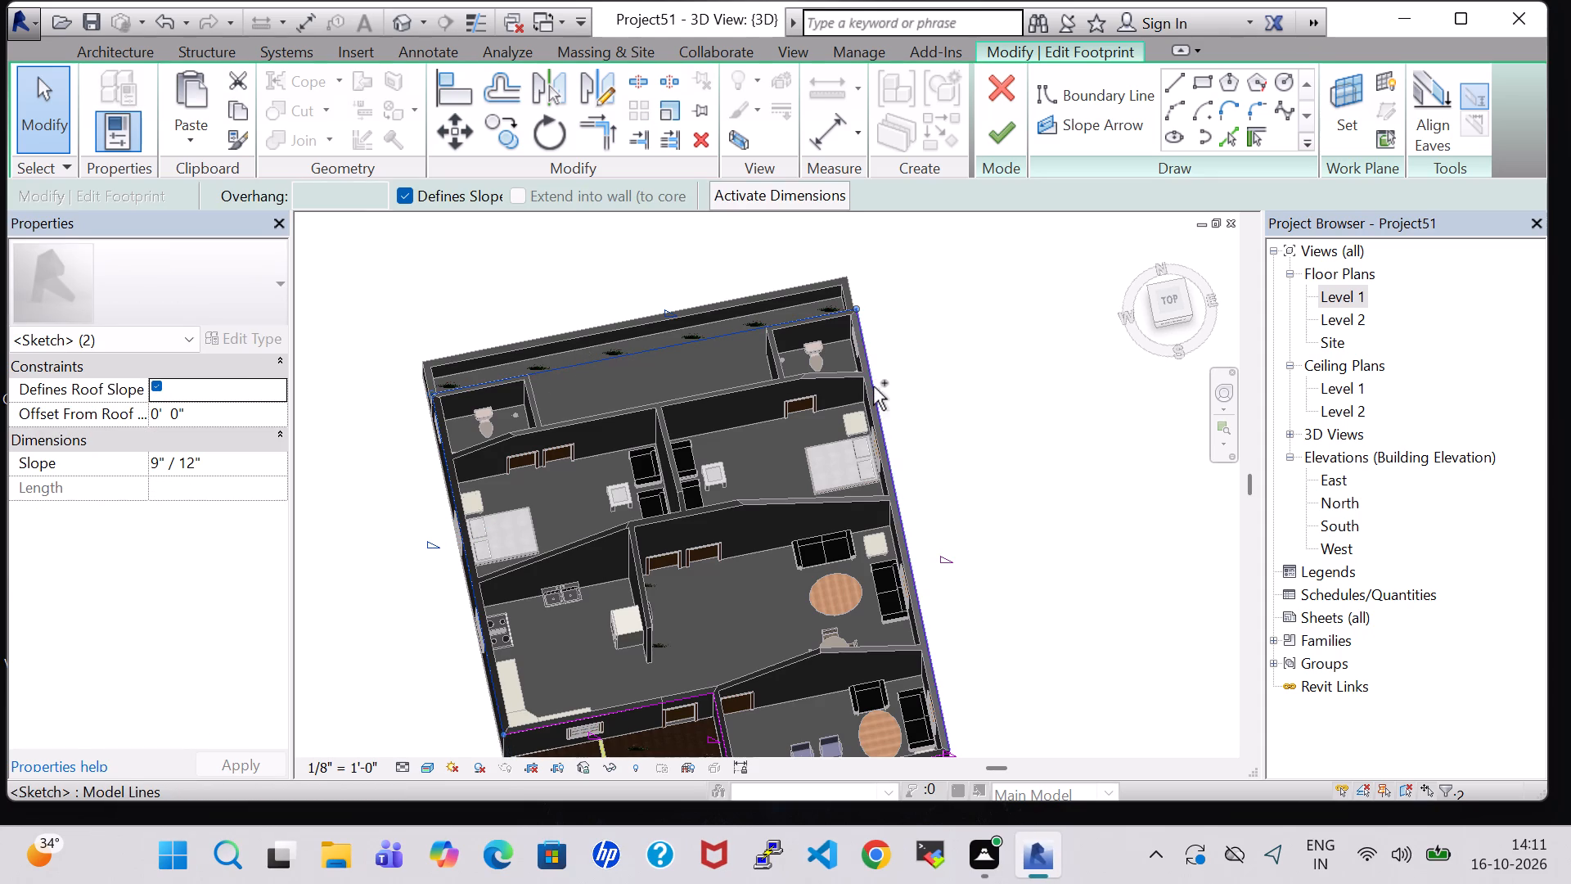
pyautogui.keyDown('ctrl'); pyautogui.moveTo(1062, 677); pyautogui.dragTo(992, 460, button='middle'); pyautogui.keyUp('ctrl')
pyautogui.keyDown('ctrl'); pyautogui.scroll(4, 864, 635); pyautogui.keyUp('ctrl')
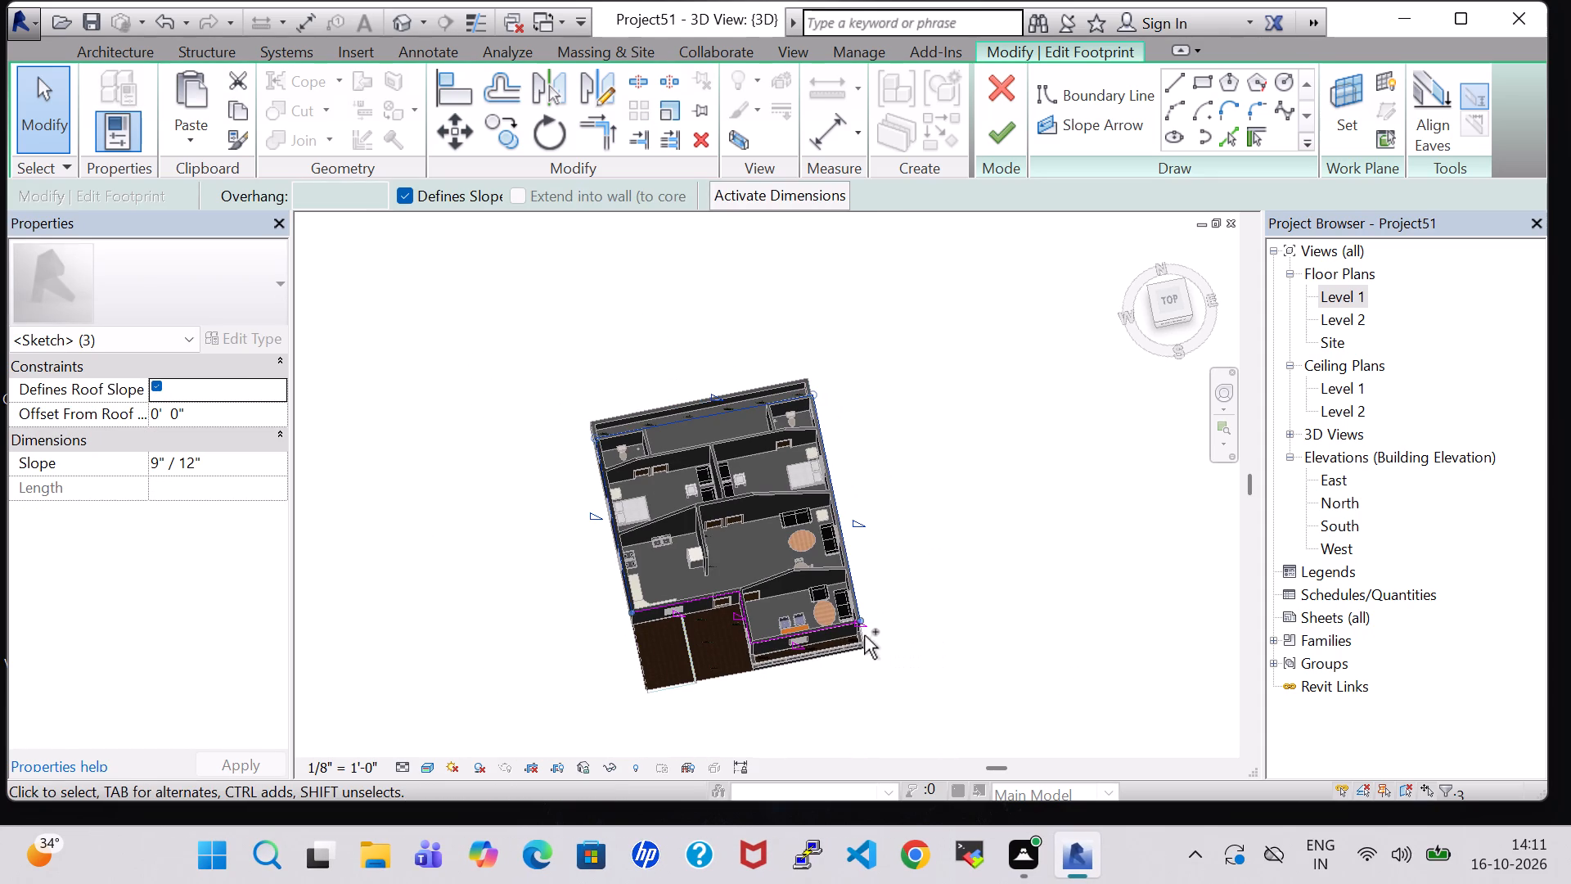
pyautogui.scroll(15, 864, 635)
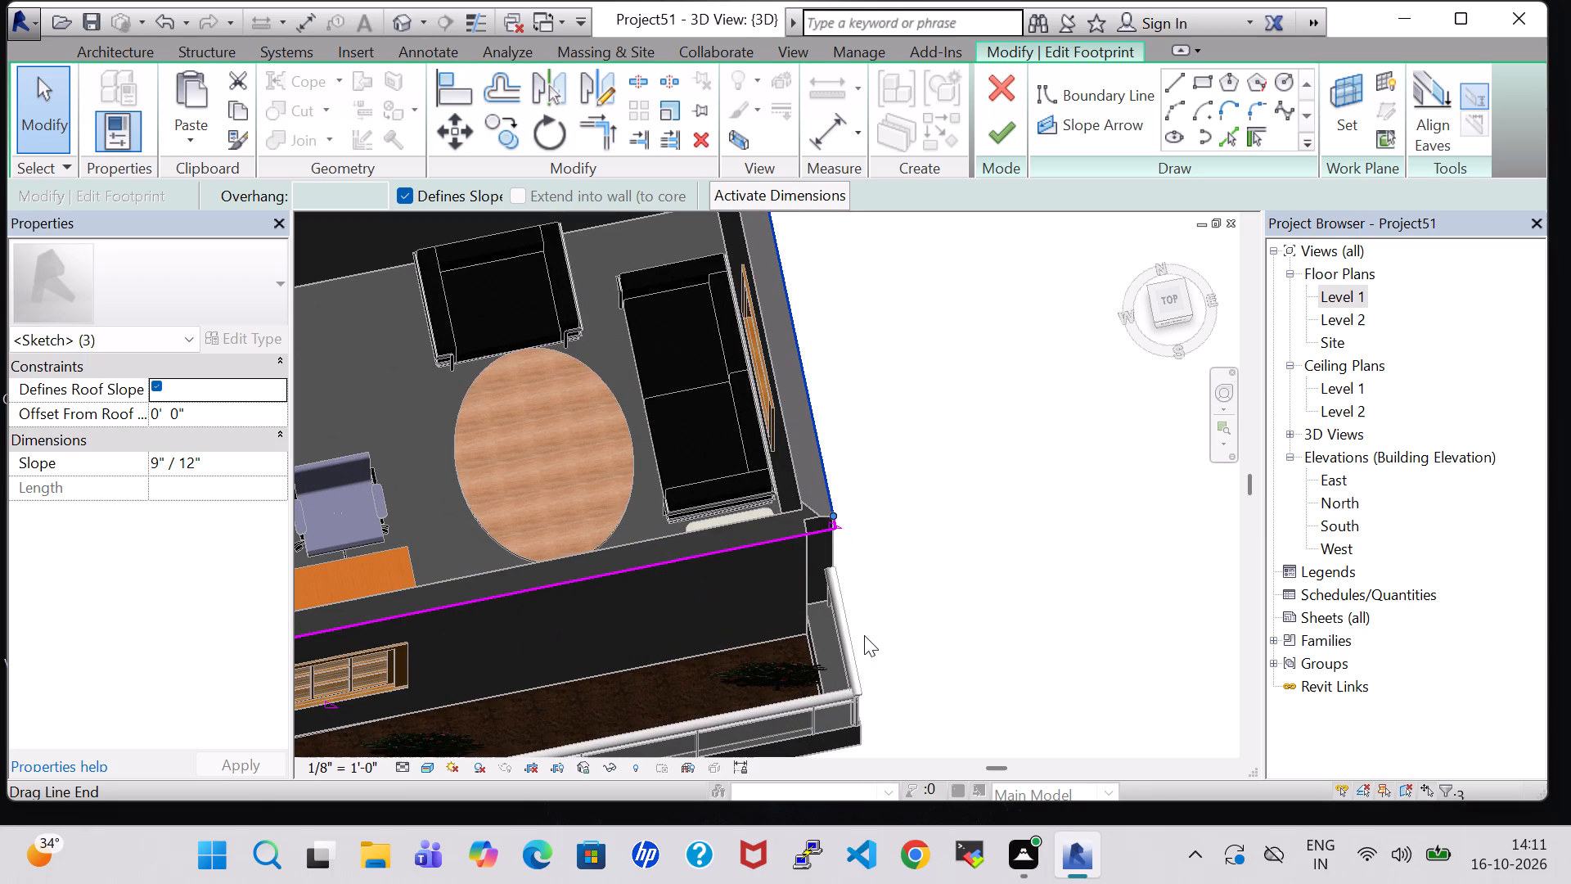
pyautogui.keyDown('ctrl'); pyautogui.click(827, 533); pyautogui.keyUp('ctrl')
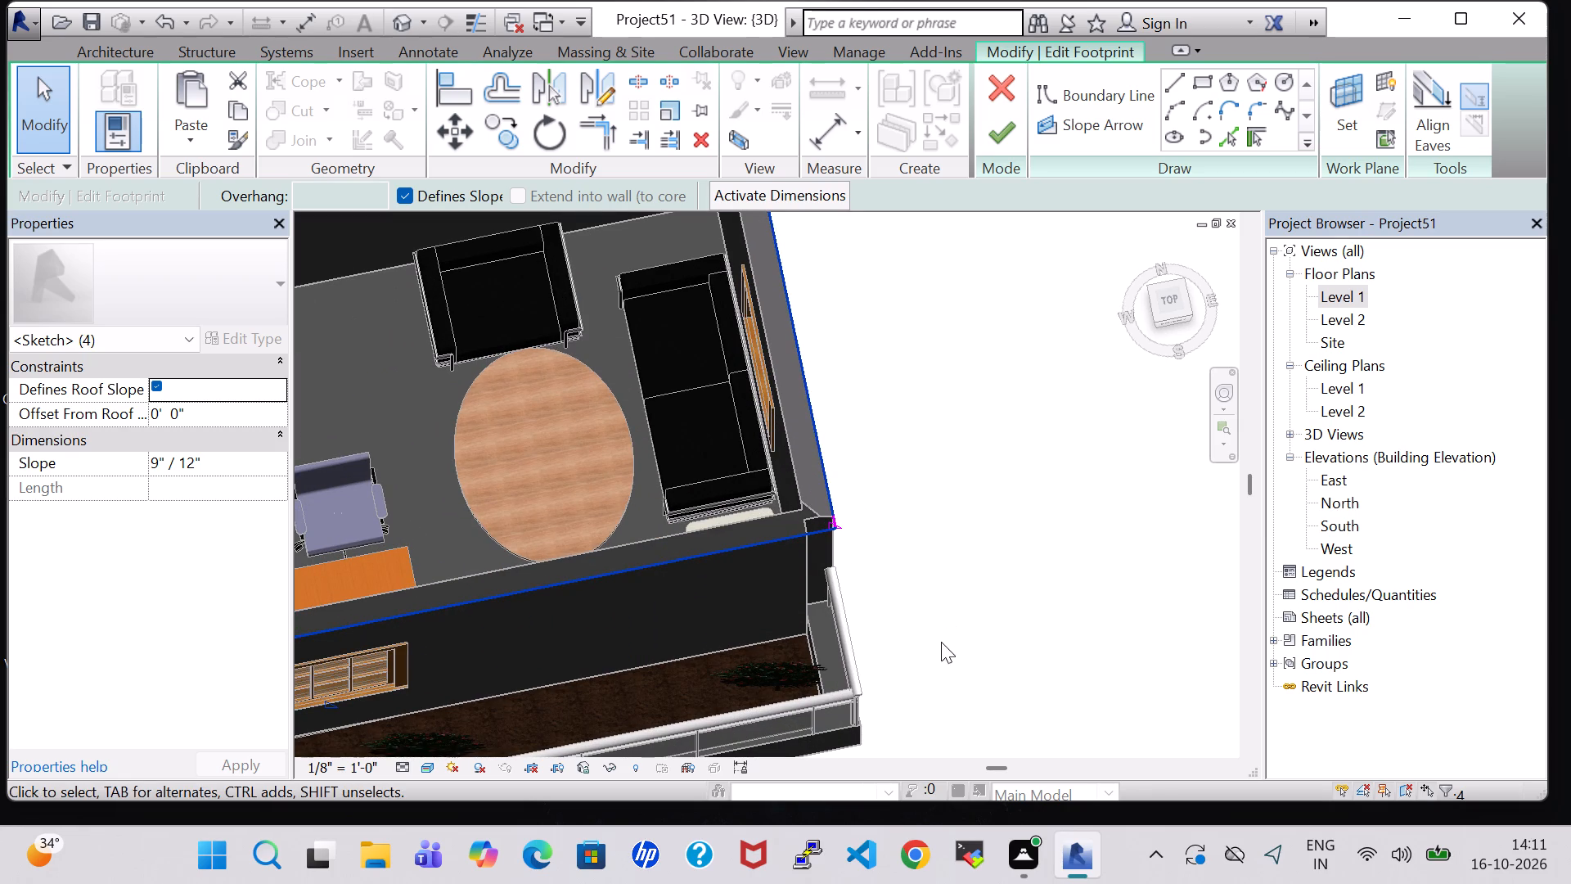
pyautogui.keyDown('shift'); pyautogui.moveTo(941, 642); pyautogui.dragTo(858, 581, button='middle'); pyautogui.keyUp('shift')
pyautogui.keyDown('shift'); pyautogui.scroll(1, 941, 642); pyautogui.keyUp('shift')
pyautogui.moveTo(849, 630); pyautogui.dragTo(898, 422, button='middle')
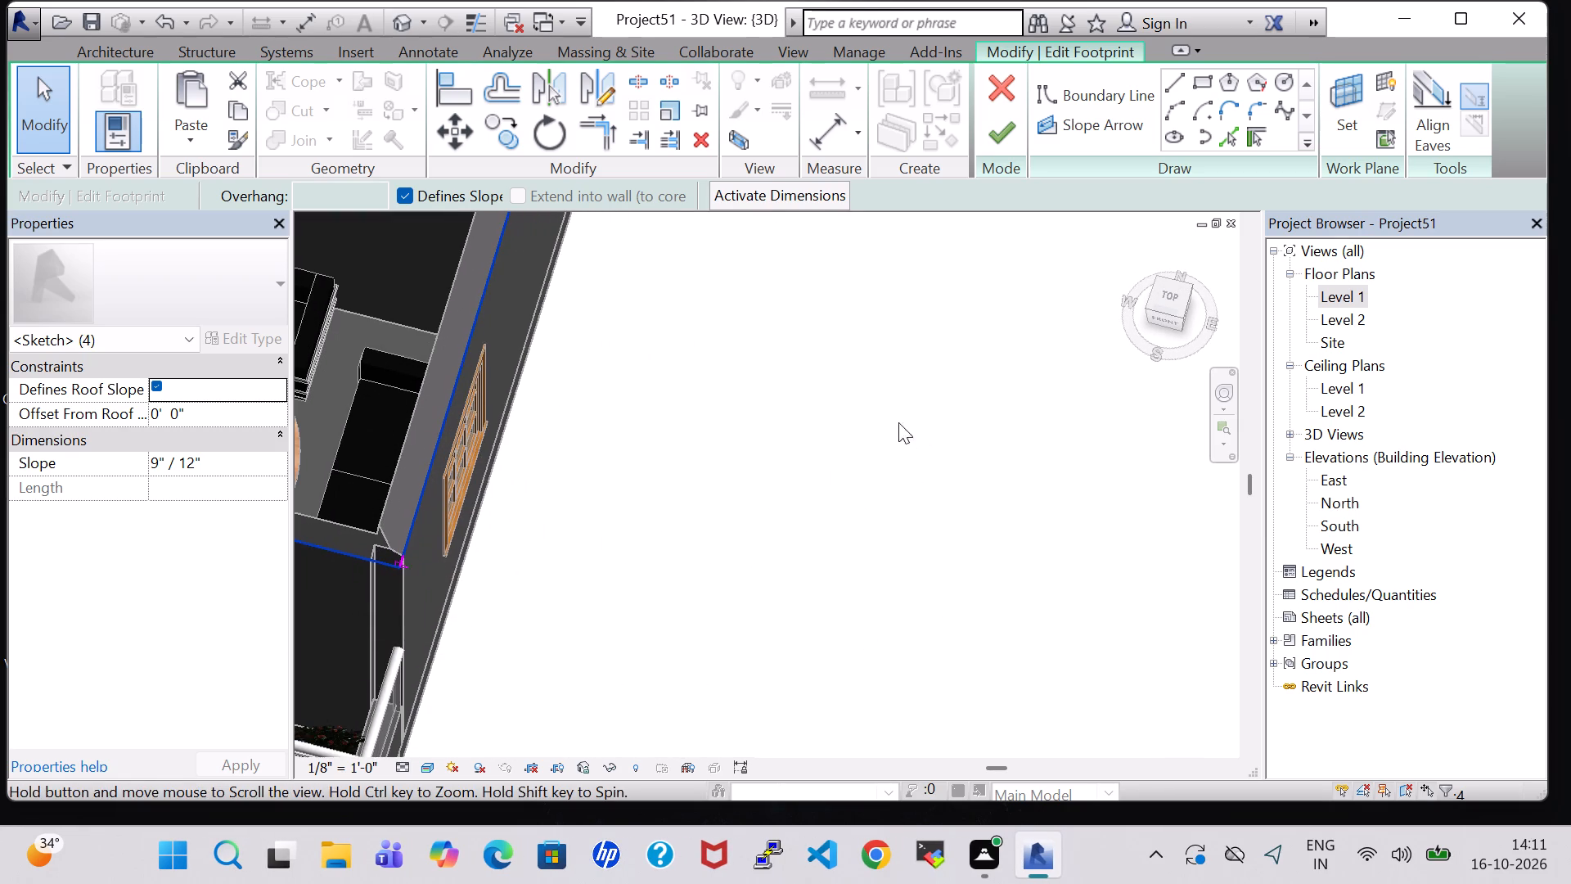
pyautogui.scroll(7, 593, 621)
pyautogui.moveTo(533, 611); pyautogui.dragTo(1060, 611, button='middle')
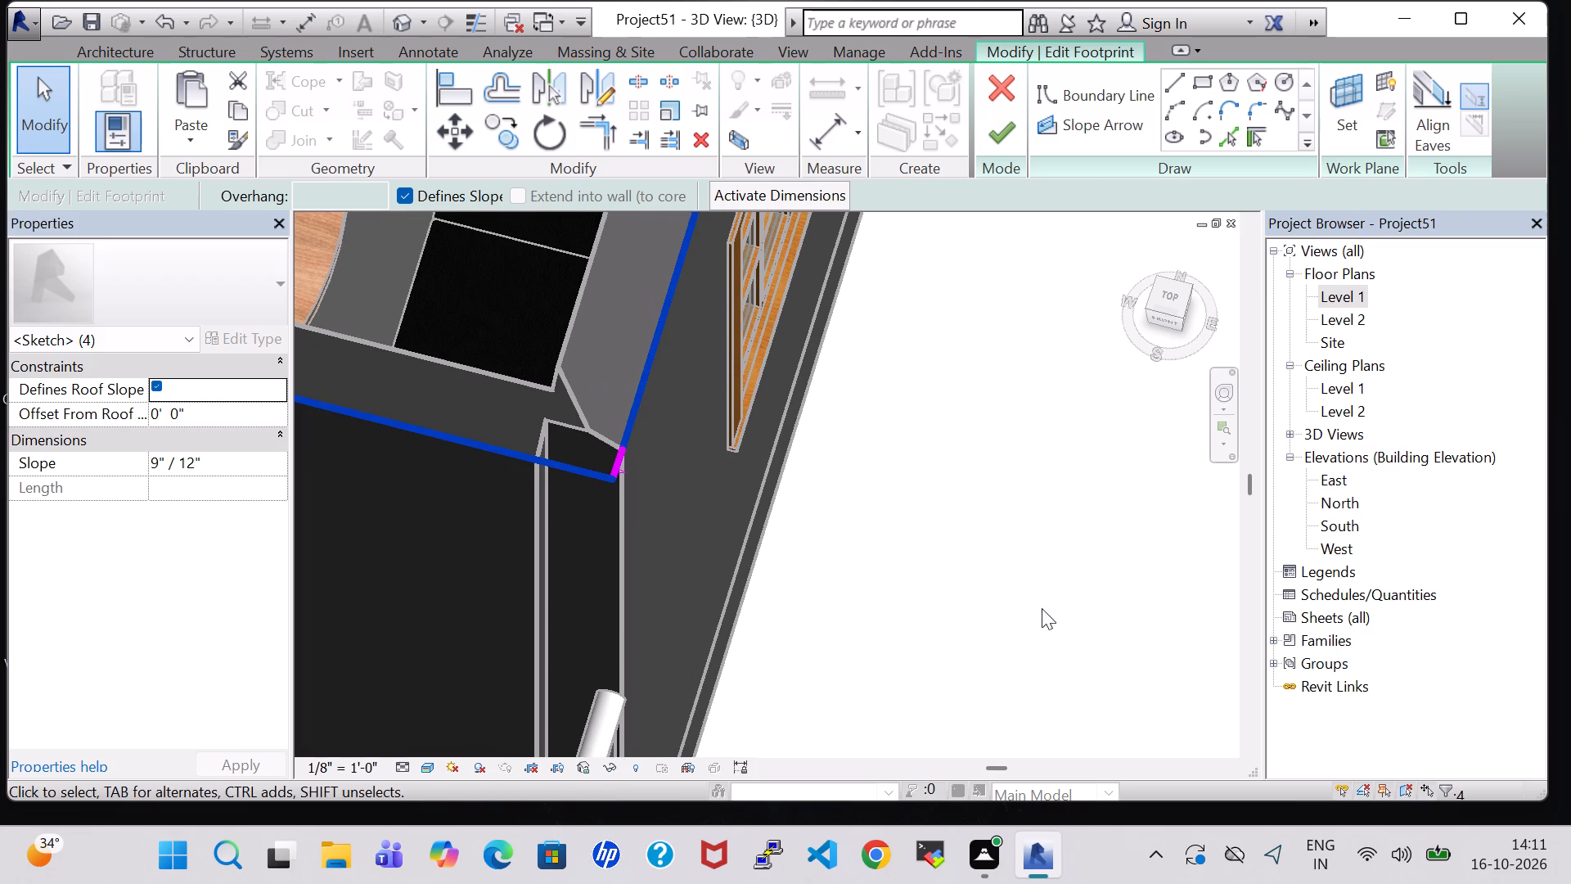
pyautogui.keyDown('ctrl'); pyautogui.click(613, 464); pyautogui.keyUp('ctrl')
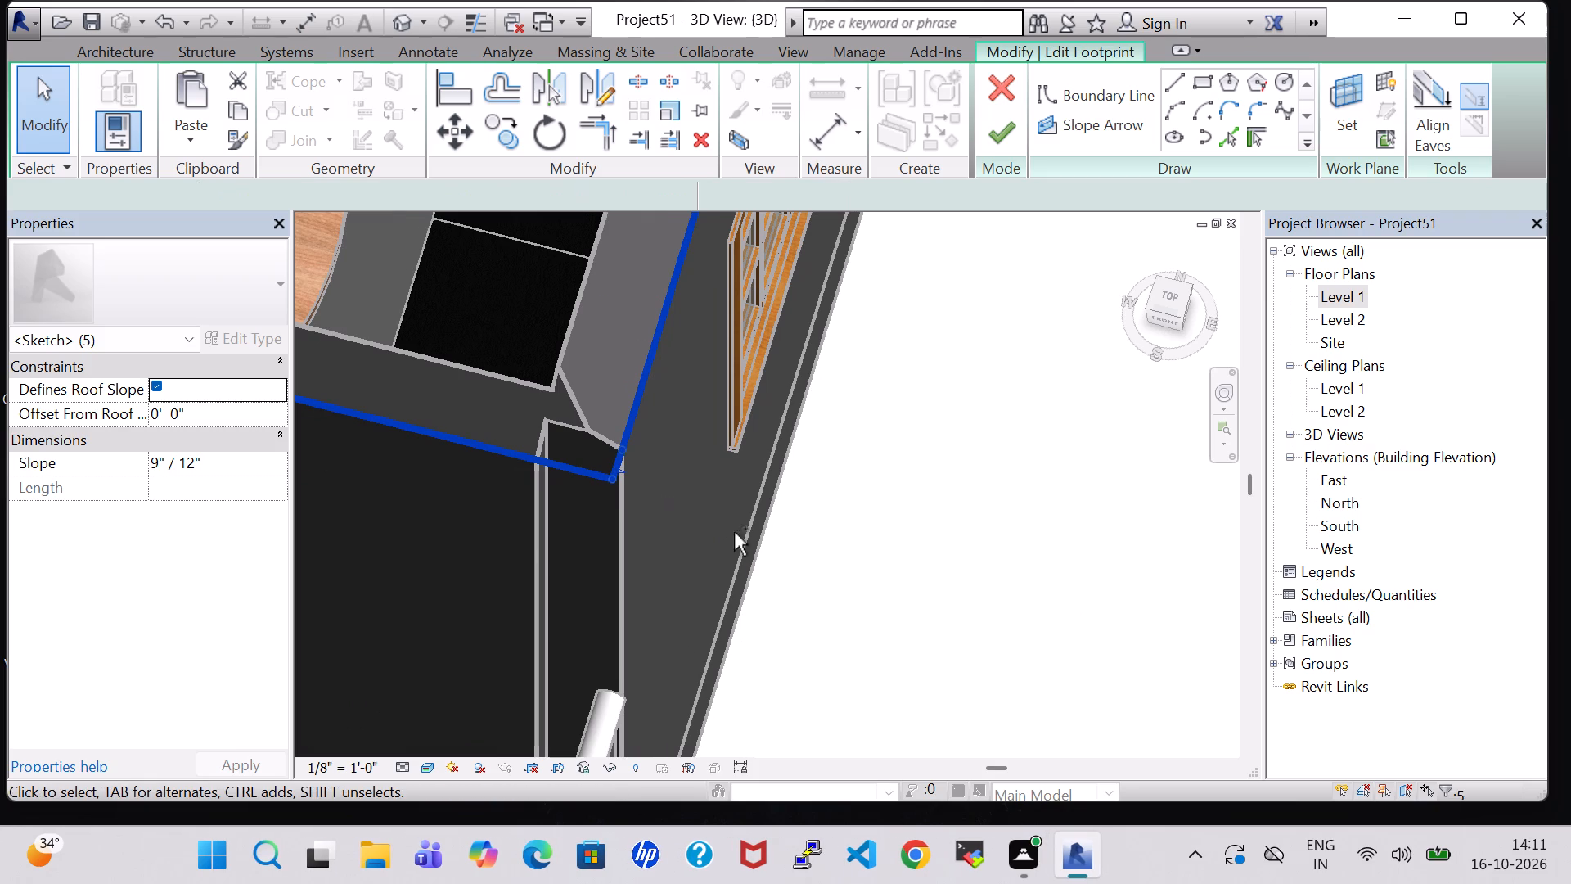
pyautogui.moveTo(807, 688); pyautogui.dragTo(1349, 681, button='middle')
pyautogui.scroll(1, 1316, 679)
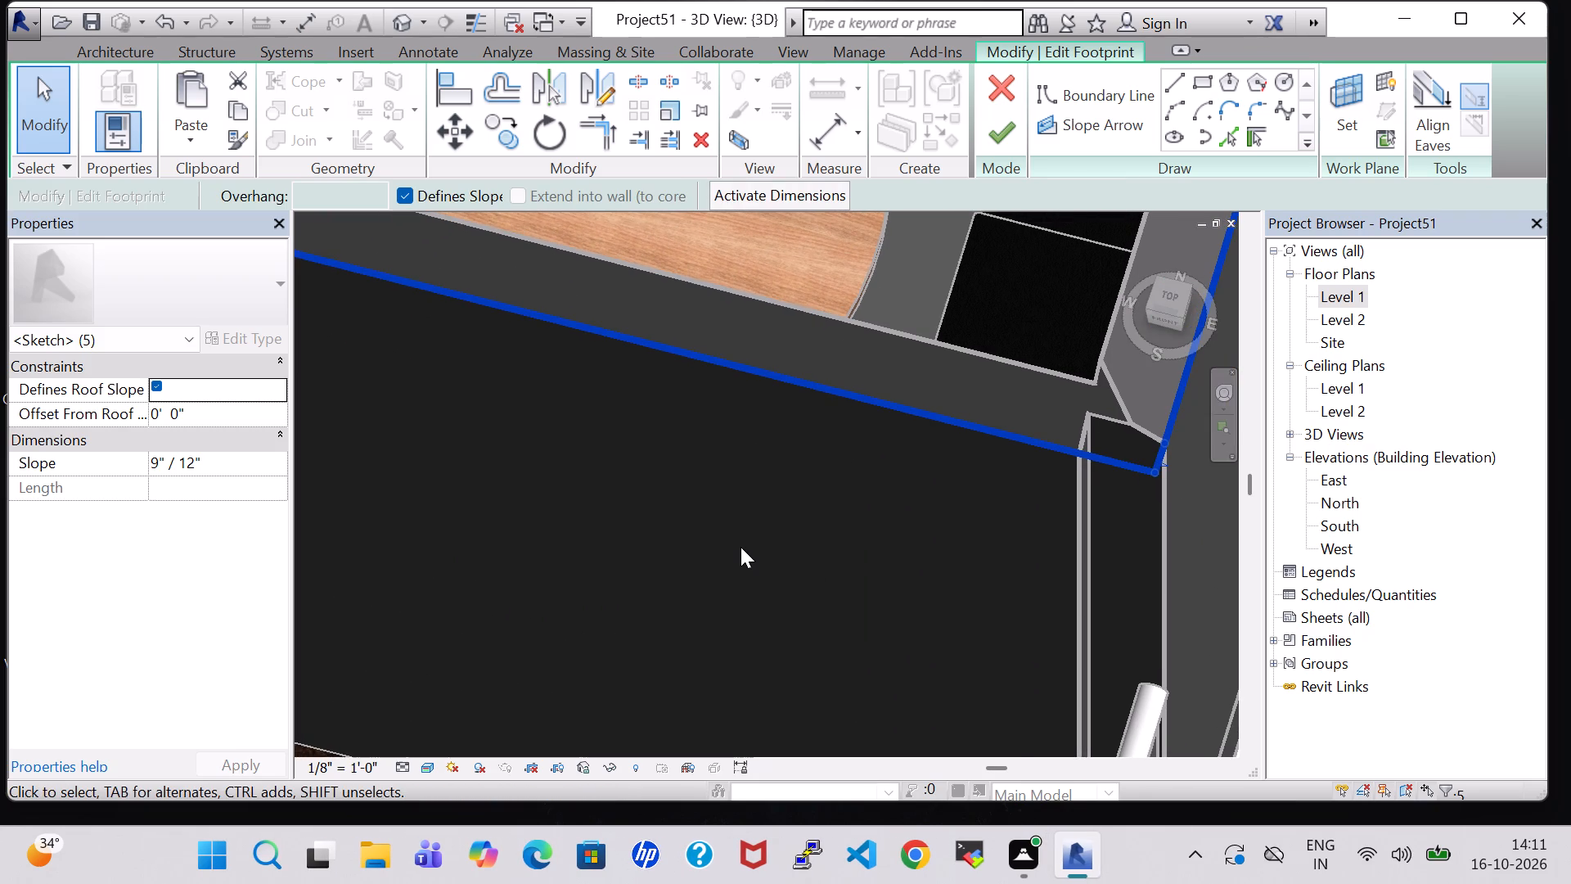
pyautogui.scroll(-6, 740, 547)
pyautogui.moveTo(740, 547); pyautogui.dragTo(1144, 632, button='middle')
pyautogui.scroll(-3, 851, 605)
pyautogui.keyDown('ctrl'); pyautogui.click(525, 331); pyautogui.keyUp('ctrl')
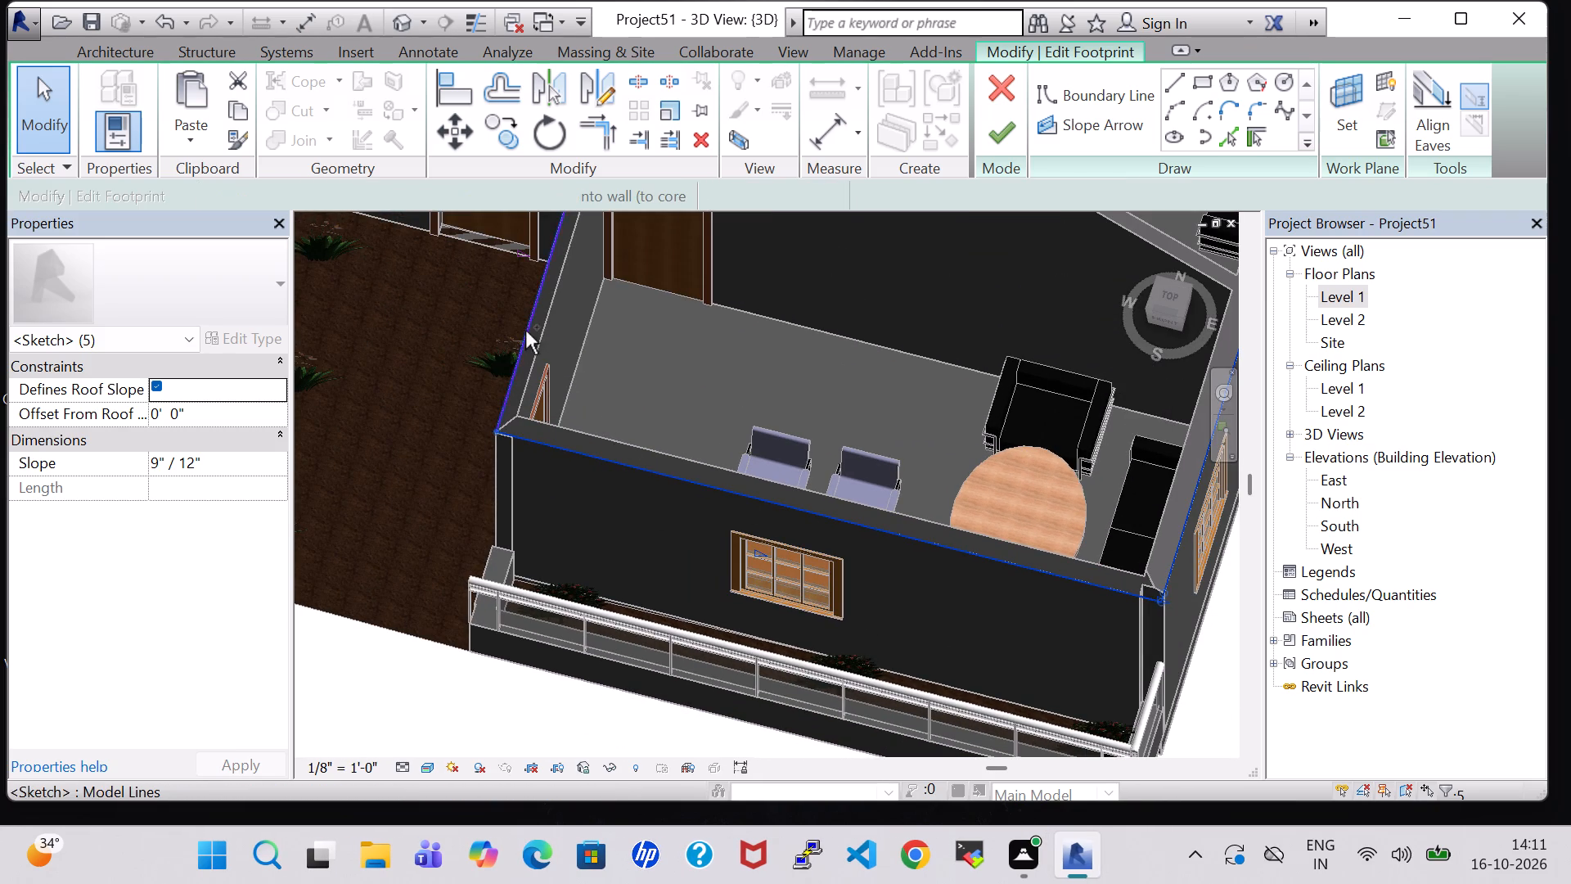
pyautogui.scroll(-4, 723, 405)
pyautogui.moveTo(723, 405); pyautogui.dragTo(935, 581, button='middle')
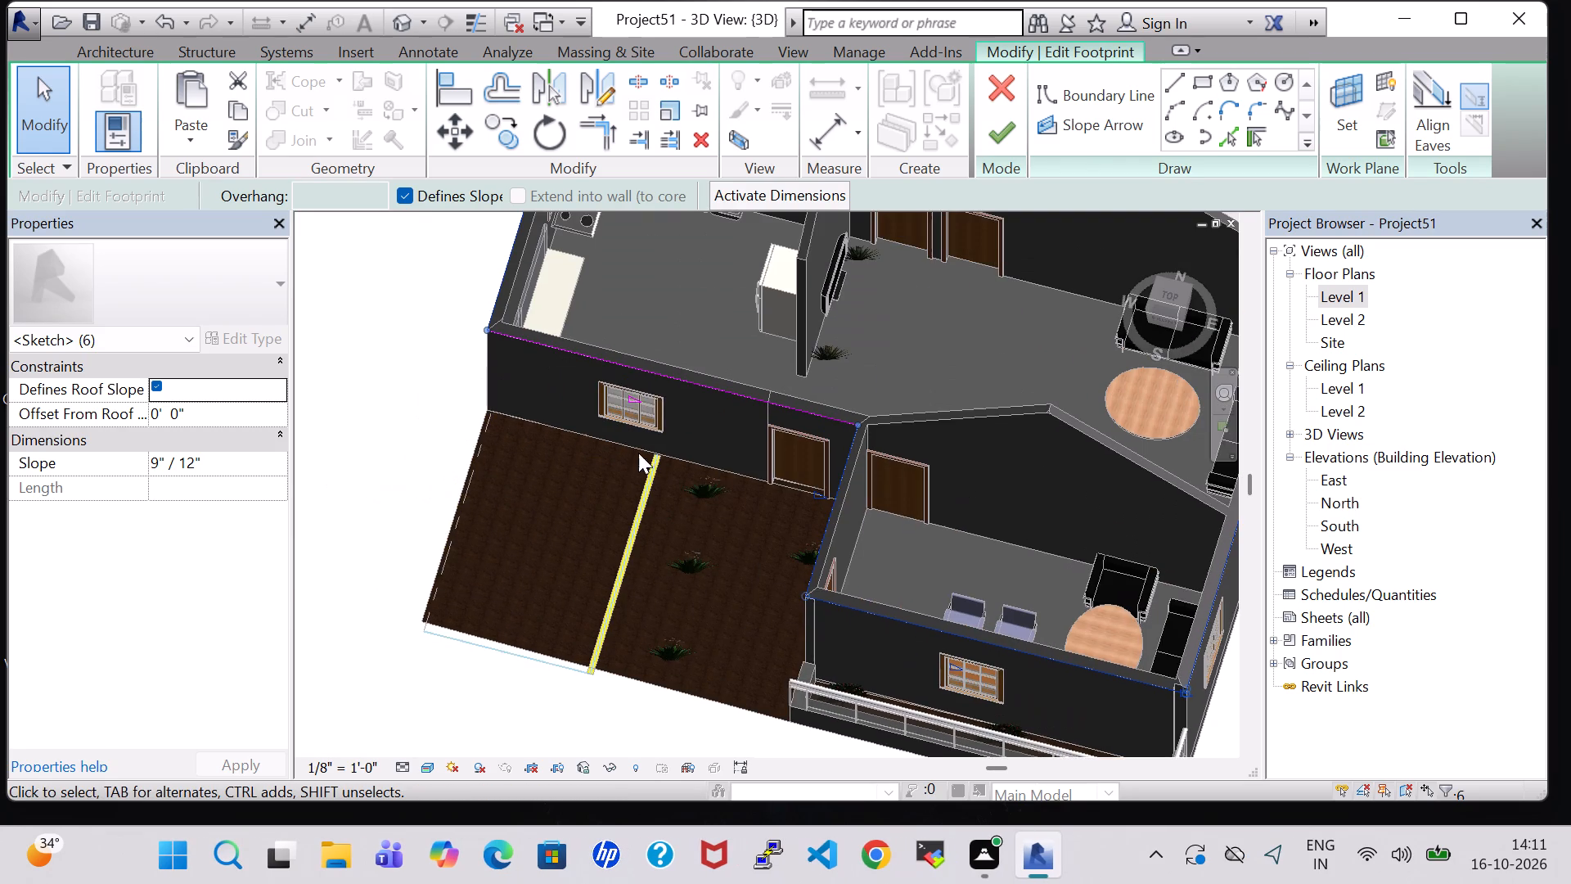
pyautogui.keyDown('ctrl'); pyautogui.click(632, 374); pyautogui.keyUp('ctrl')
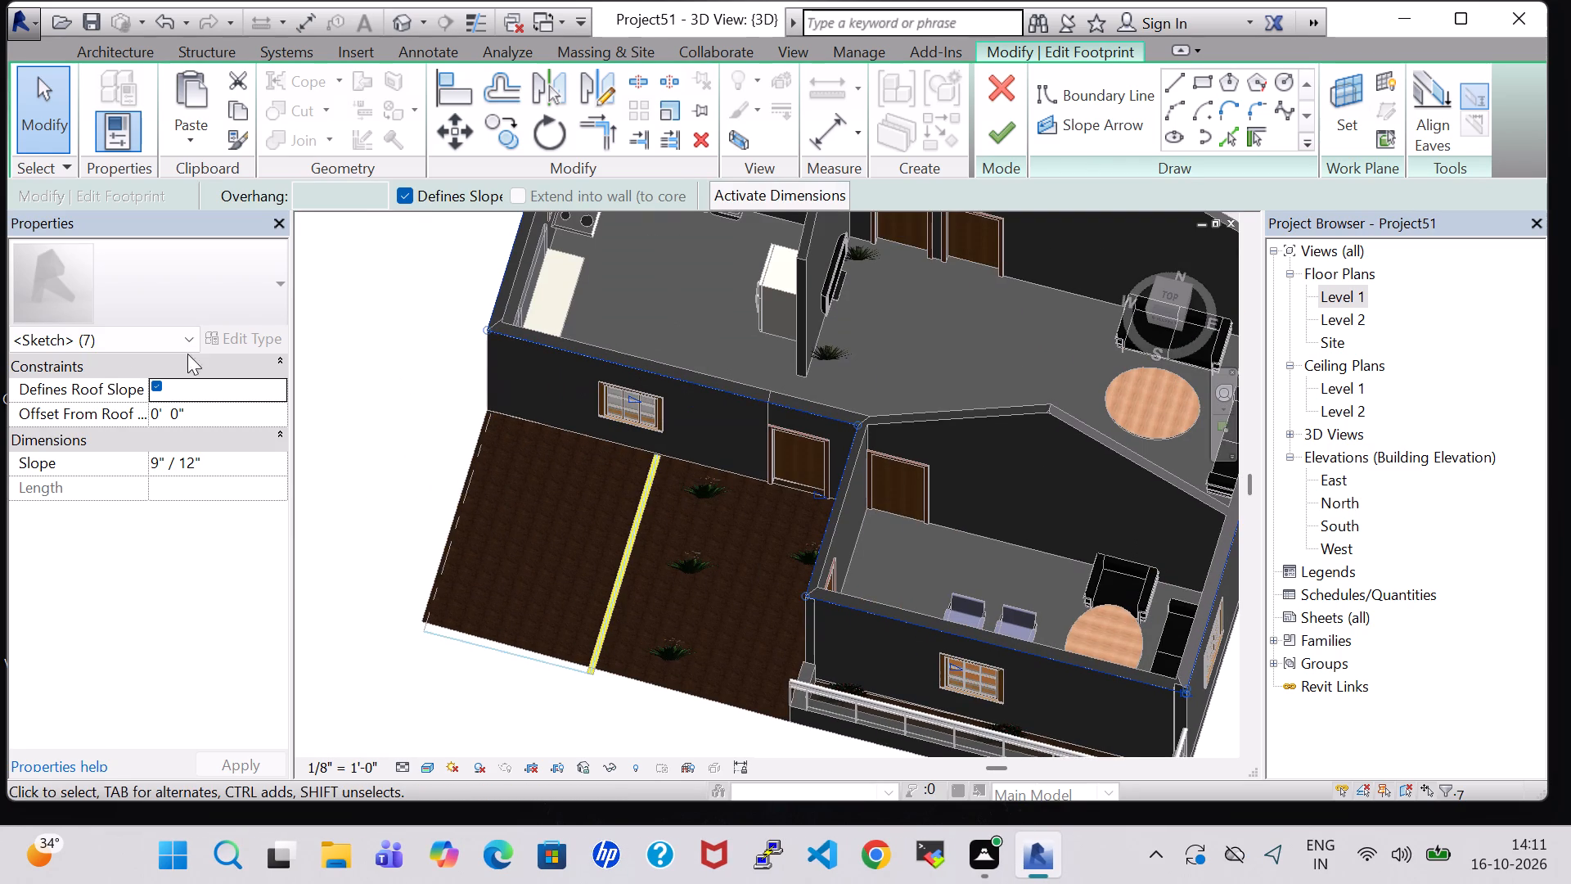
pyautogui.click(151, 386)
pyautogui.click(1006, 142)
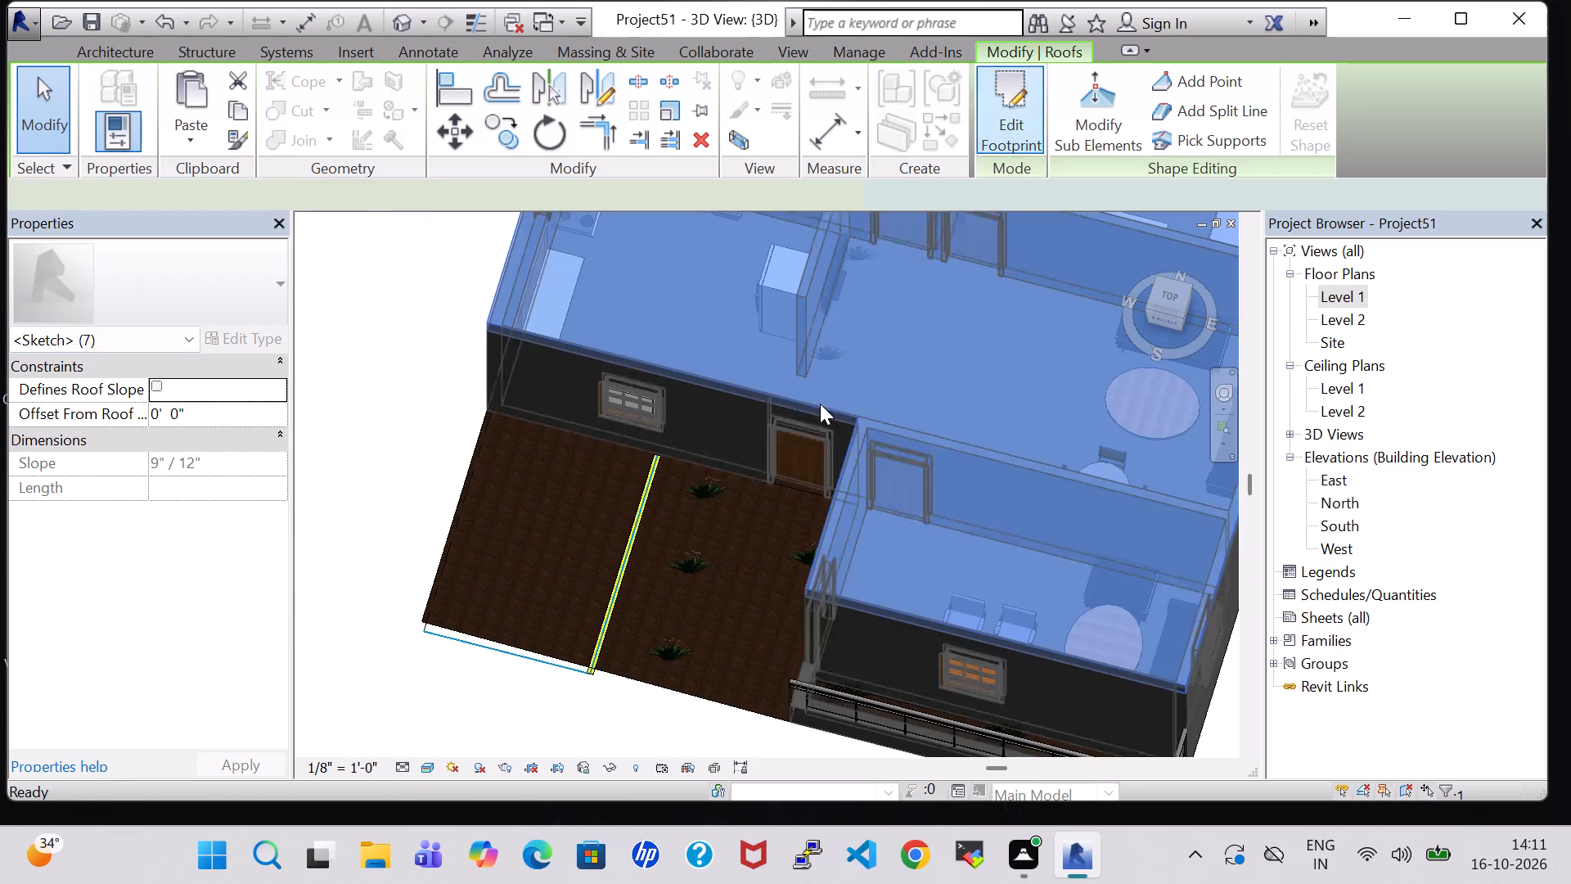
# Examine the flat roof from the front entrance courtyard and along the house's west side.
pyautogui.click(412, 15)
pyautogui.moveTo(722, 642); pyautogui.dragTo(769, 498, button='middle')
pyautogui.moveTo(1074, 632); pyautogui.dragTo(1088, 530, button='middle')
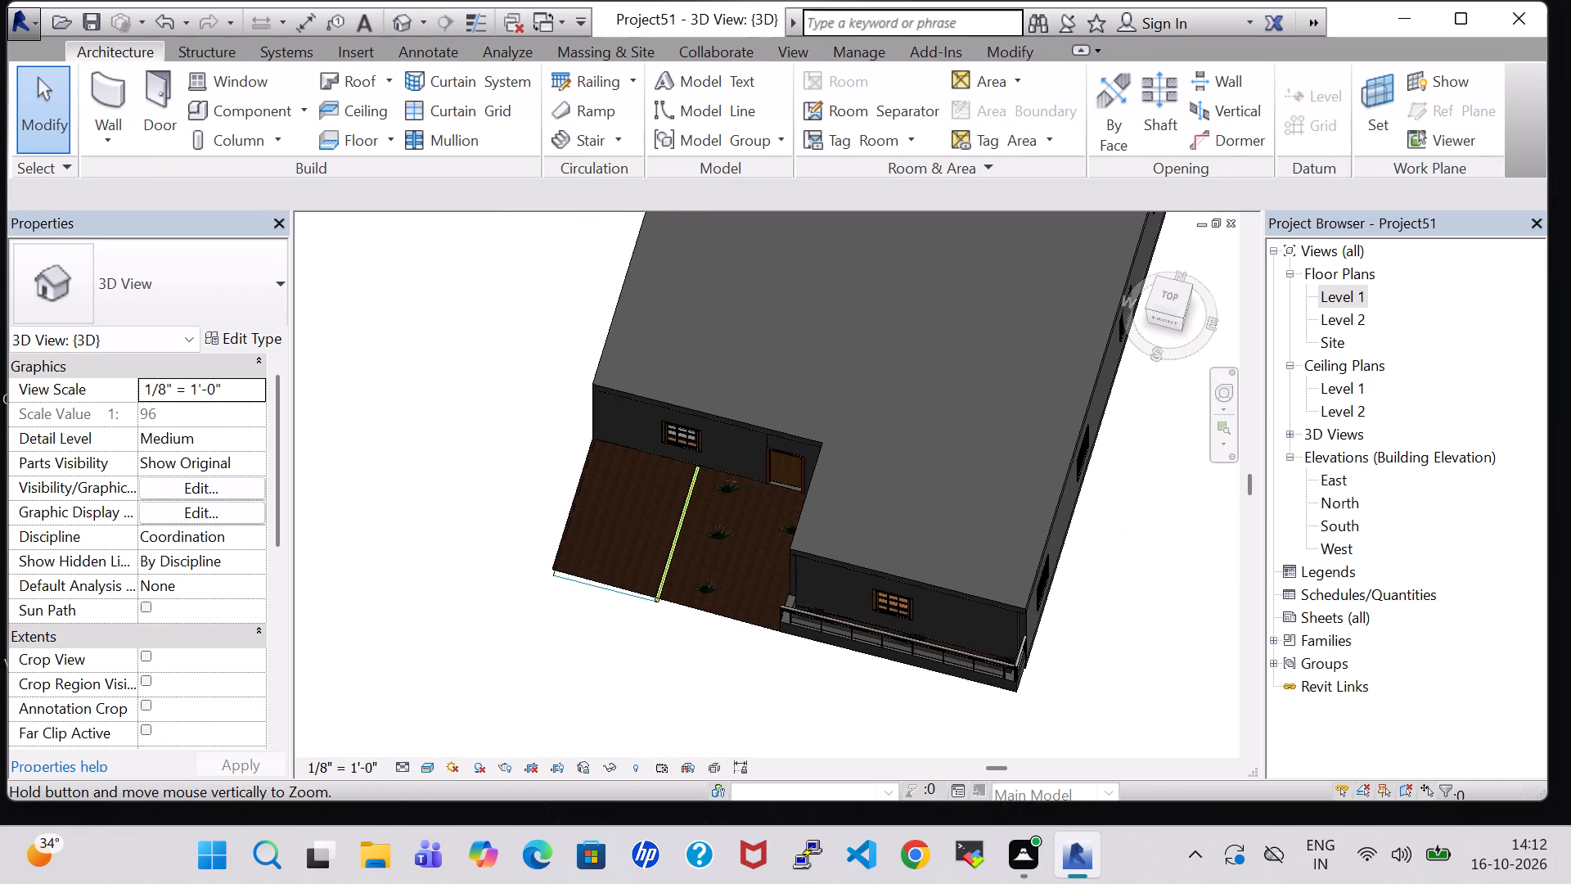
pyautogui.moveTo(1088, 530); pyautogui.dragTo(1101, 471, button='middle')
pyautogui.moveTo(972, 698); pyautogui.dragTo(974, 626, button='middle')
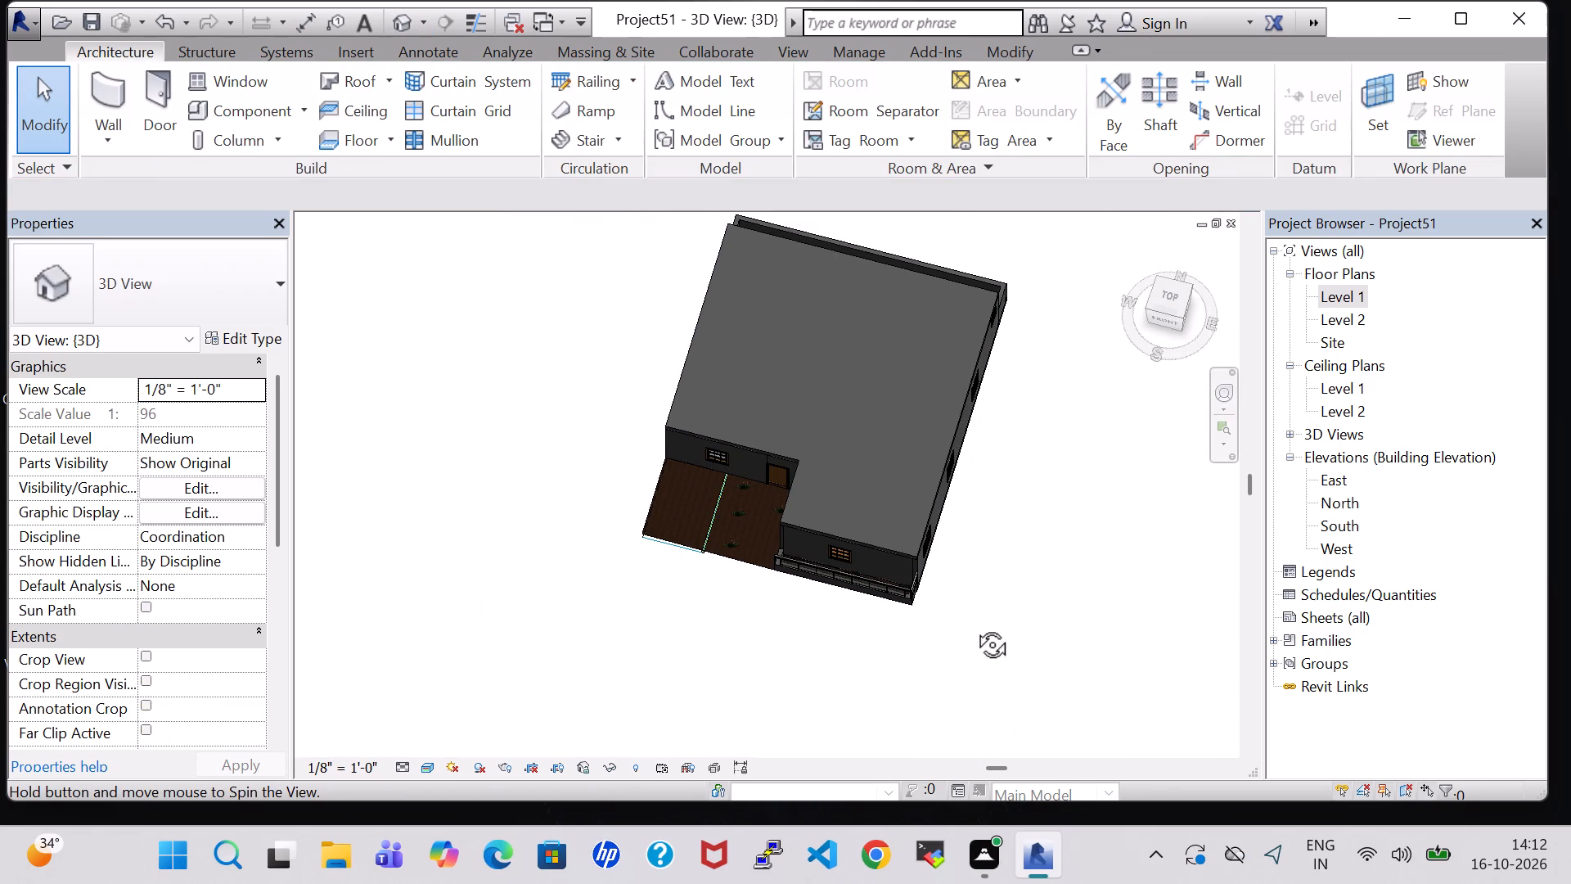
pyautogui.moveTo(974, 626); pyautogui.dragTo(997, 529, button='middle')
pyautogui.scroll(1, 972, 529)
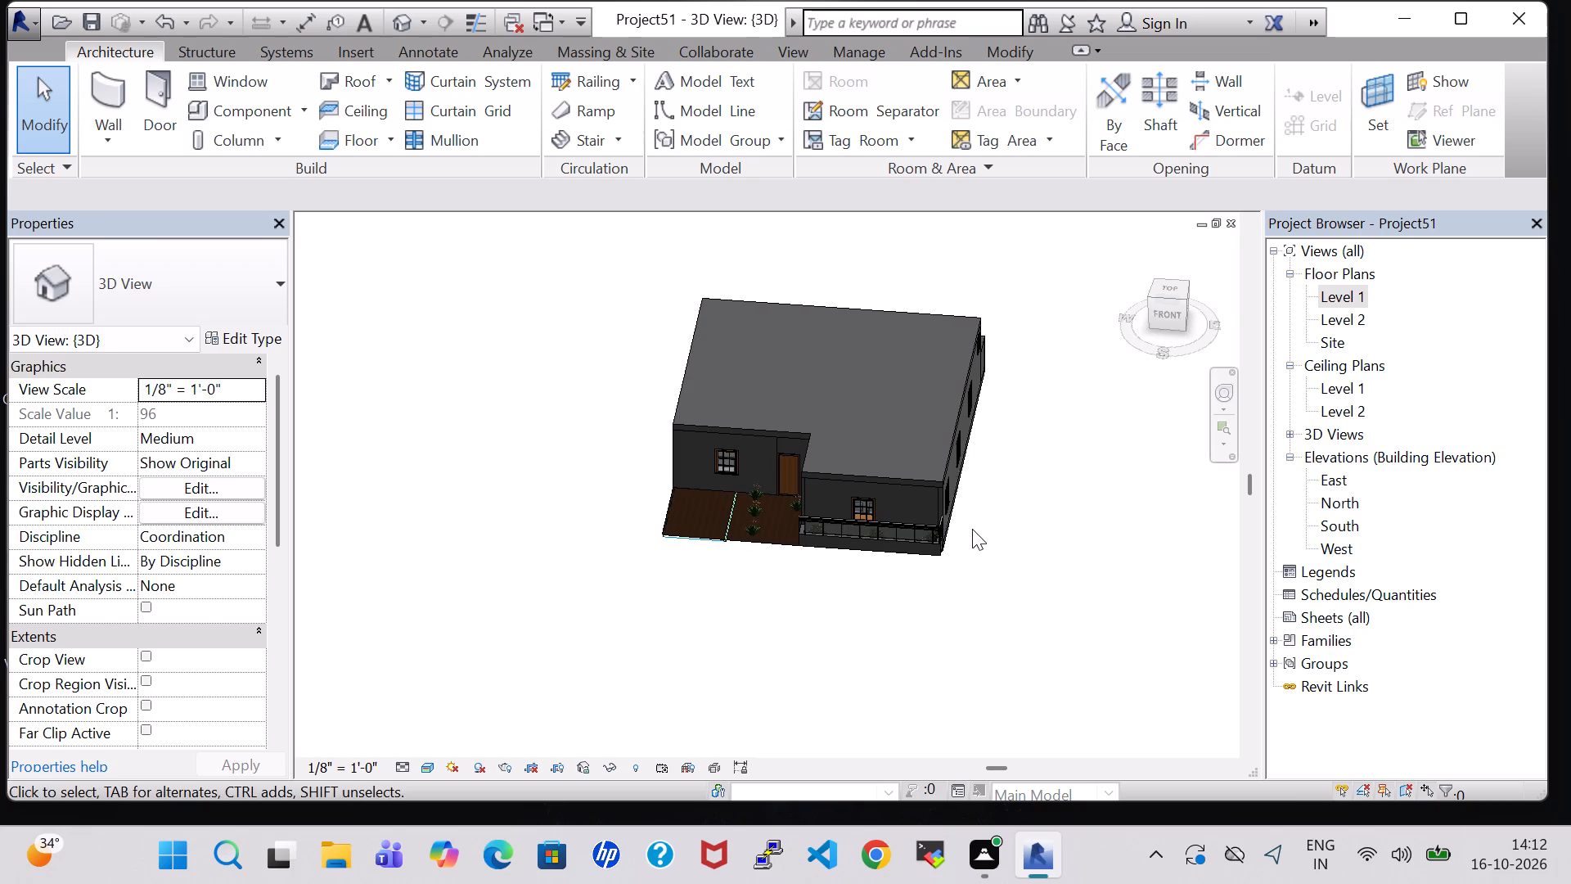
pyautogui.scroll(3, 972, 529)
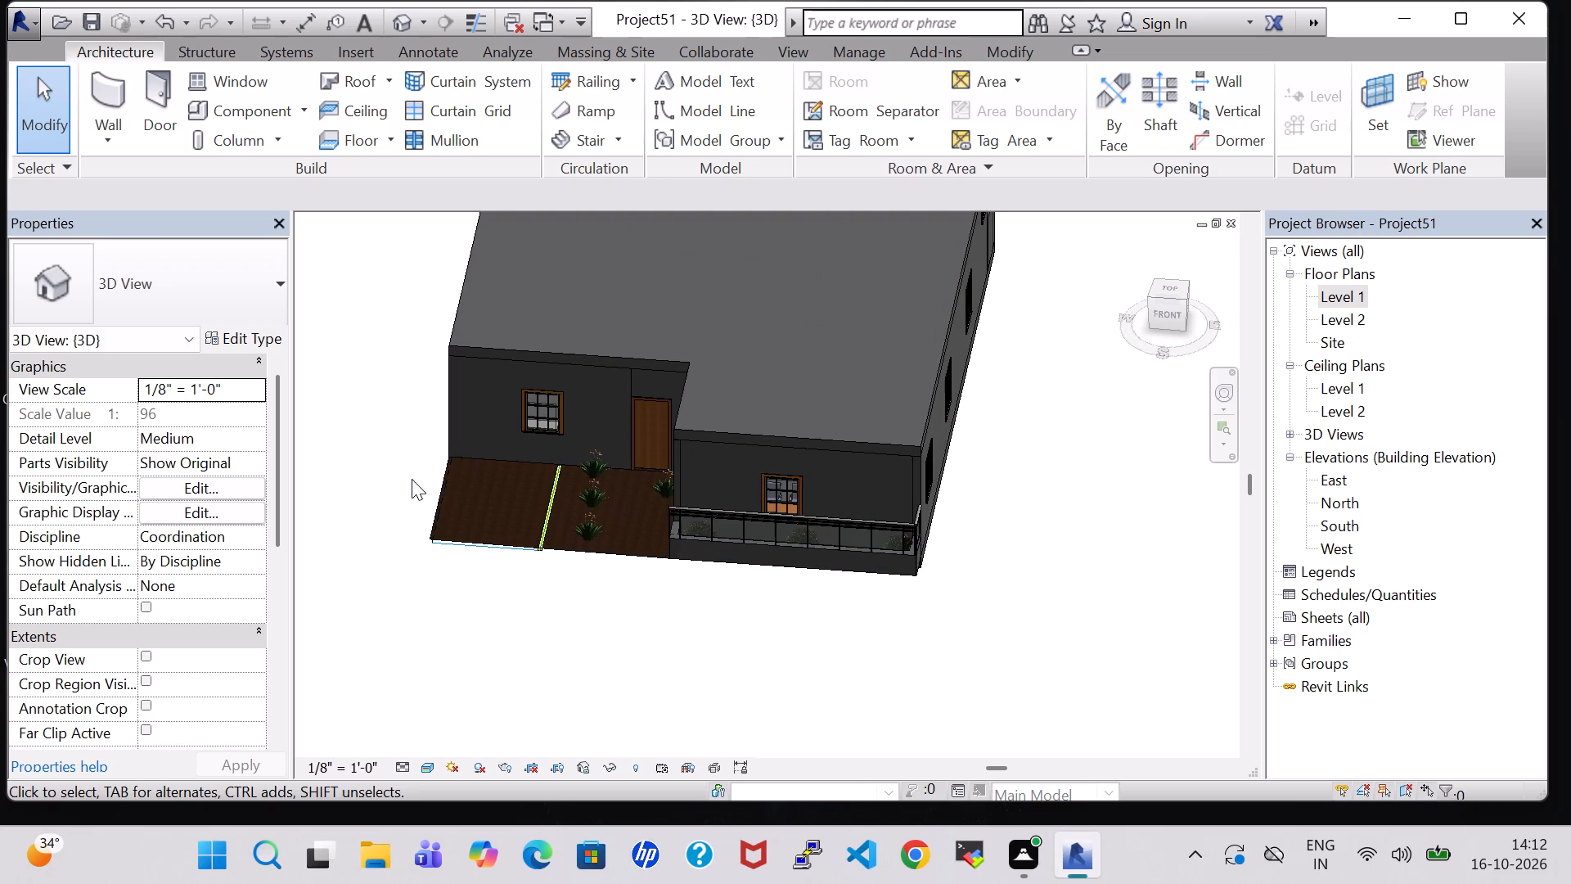
pyautogui.keyDown('shift'); pyautogui.moveTo(348, 376); pyautogui.dragTo(421, 402, button='middle'); pyautogui.keyUp('shift')
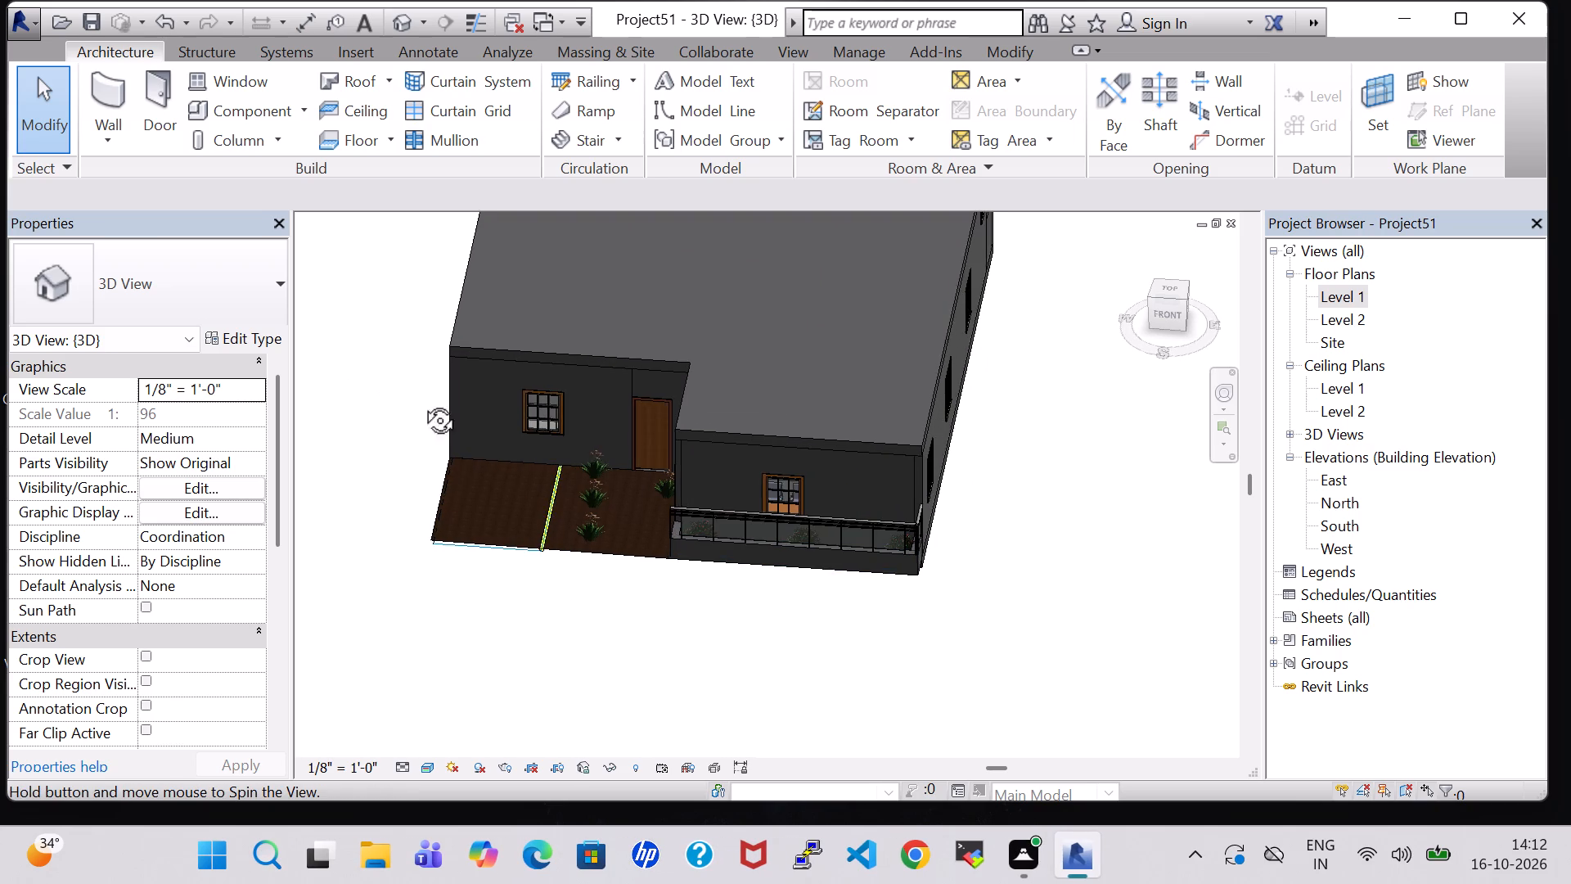
pyautogui.keyDown('shift'); pyautogui.moveTo(421, 402); pyautogui.dragTo(443, 411, button='middle'); pyautogui.keyUp('shift')
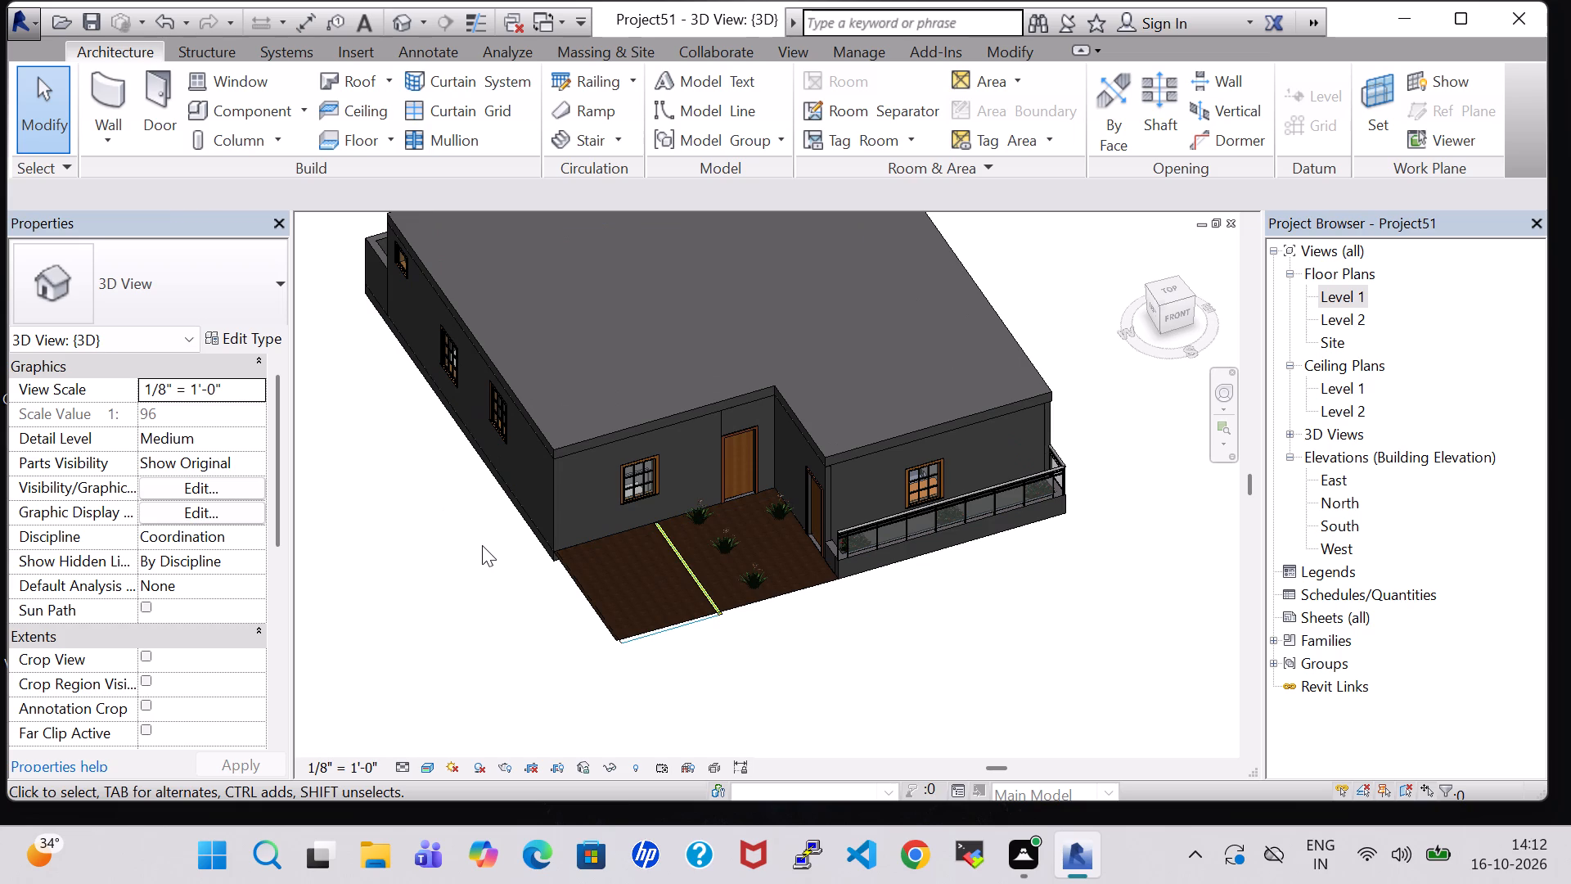
pyautogui.scroll(1, 482, 545)
pyautogui.moveTo(482, 545); pyautogui.dragTo(559, 552, button='middle')
pyautogui.keyDown('shift'); pyautogui.moveTo(475, 543); pyautogui.dragTo(541, 552, button='middle'); pyautogui.keyUp('shift')
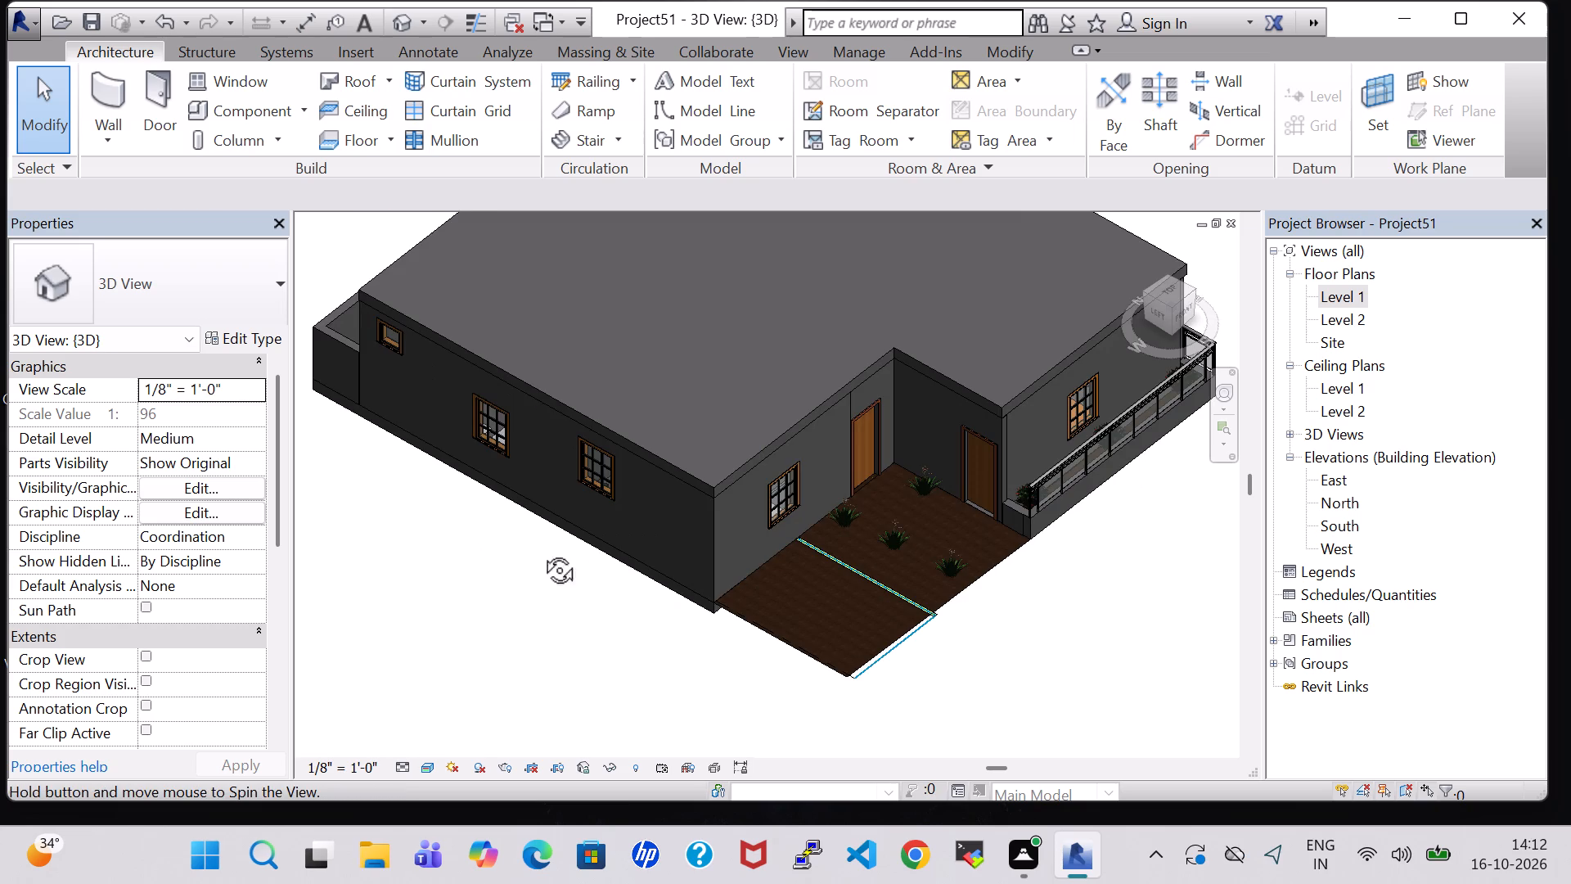
pyautogui.keyDown('shift'); pyautogui.moveTo(541, 552); pyautogui.dragTo(766, 573, button='middle'); pyautogui.keyUp('shift')
# Examine how the roof covers the open rear area behind the planter wall and the west wall with its windows.
pyautogui.keyDown('shift'); pyautogui.scroll(1, 745, 570); pyautogui.keyUp('shift')
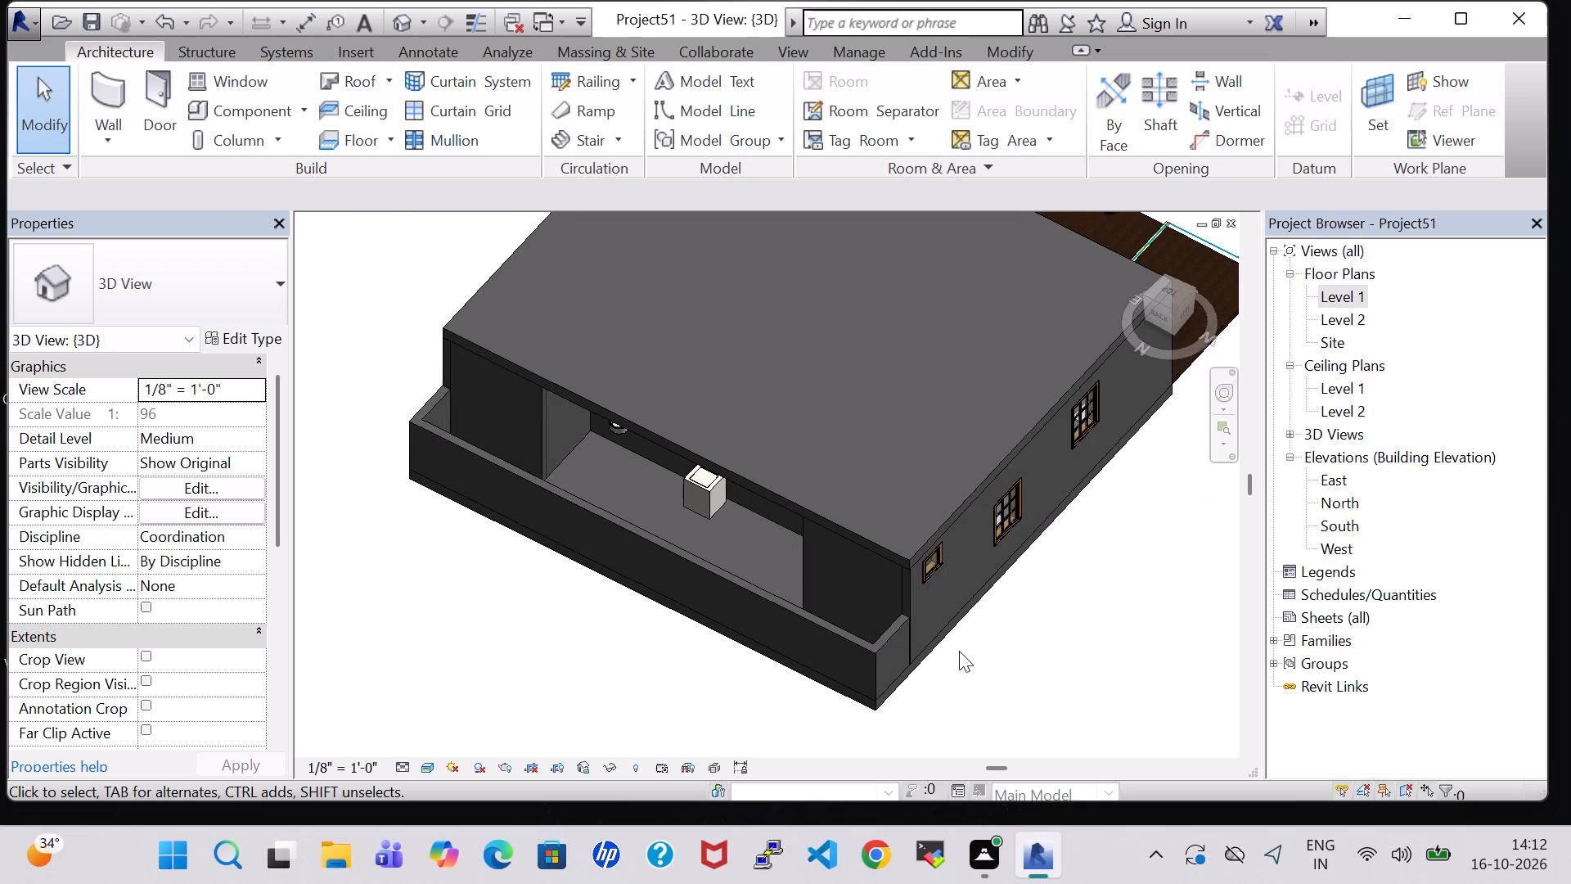
pyautogui.moveTo(967, 651); pyautogui.dragTo(940, 503, button='middle')
pyautogui.keyDown('shift'); pyautogui.middleClick(942, 494); pyautogui.keyUp('shift')
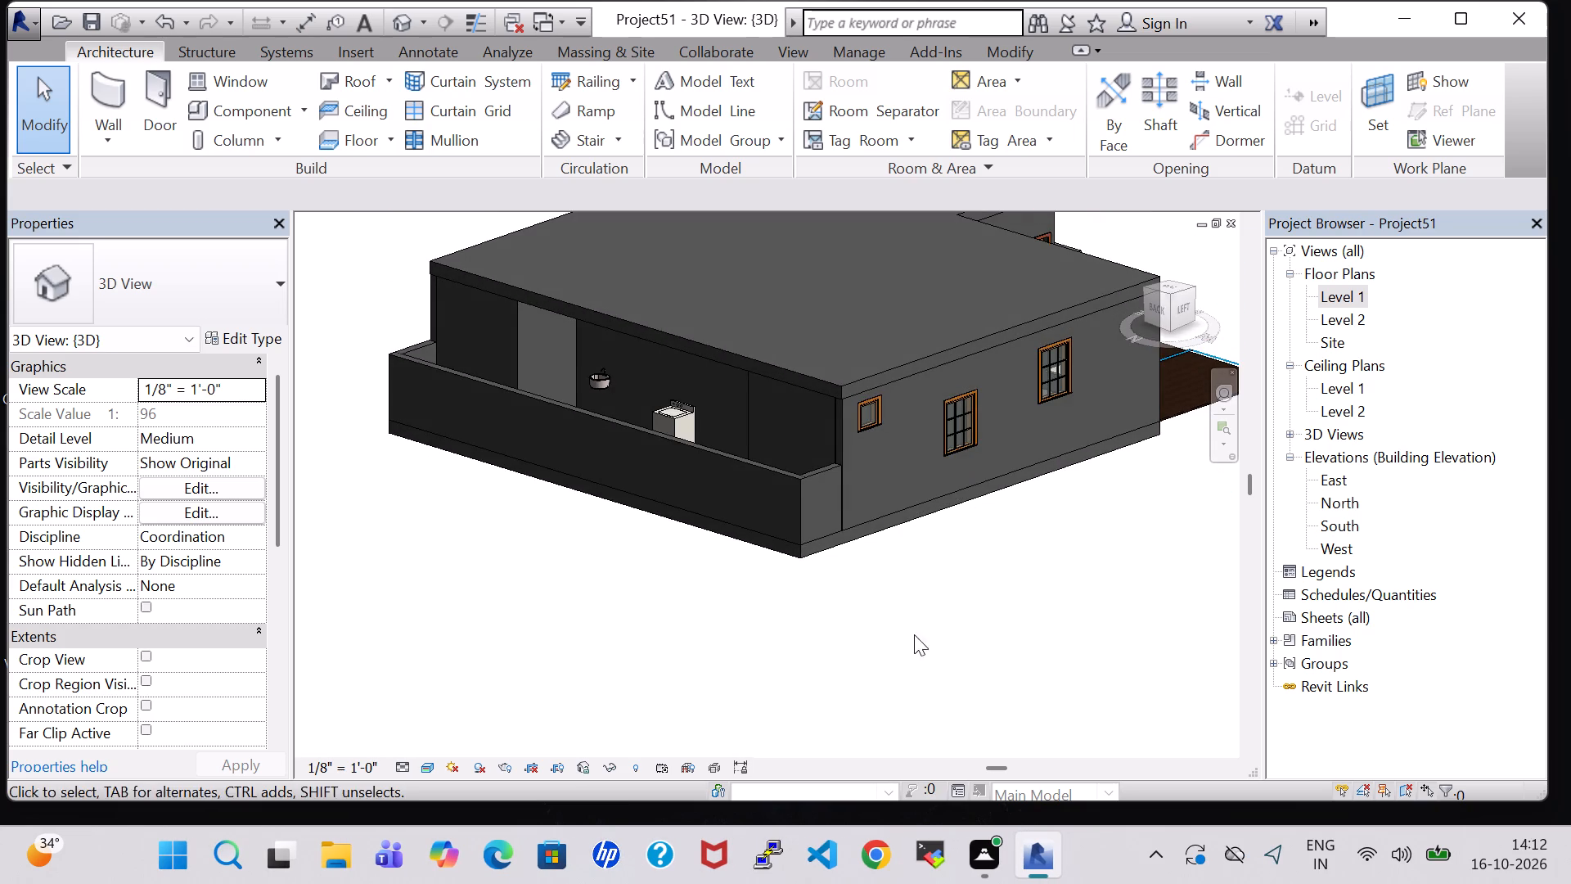
pyautogui.keyDown('shift'); pyautogui.moveTo(914, 634); pyautogui.dragTo(795, 646, button='middle'); pyautogui.keyUp('shift')
pyautogui.keyDown('shift'); pyautogui.moveTo(788, 641); pyautogui.dragTo(781, 633, button='middle'); pyautogui.keyUp('shift')
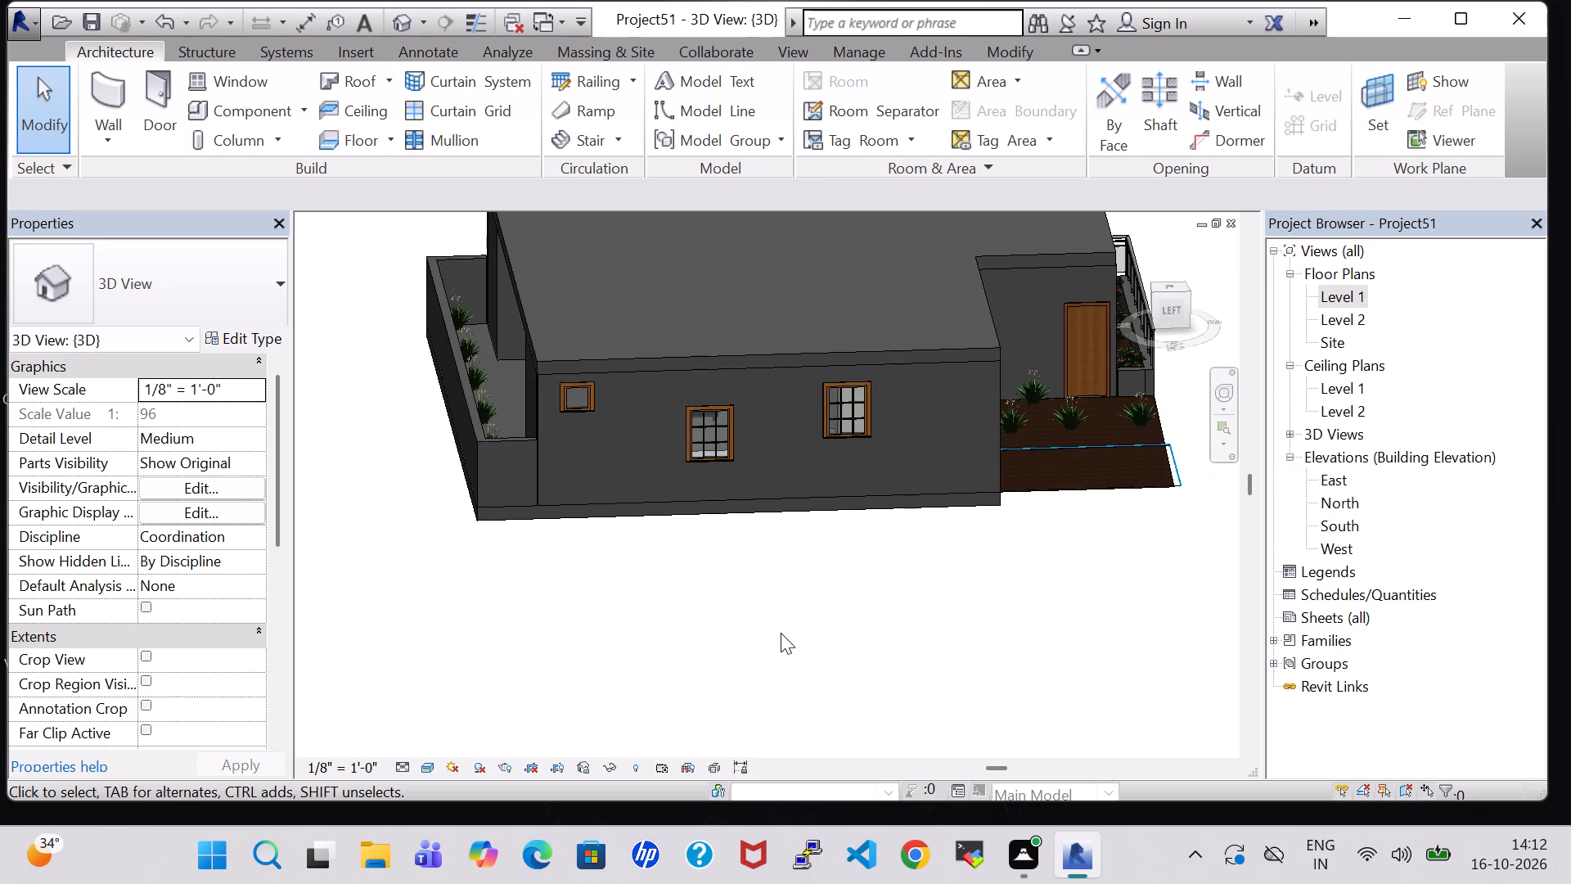
pyautogui.keyDown('shift'); pyautogui.moveTo(765, 631); pyautogui.dragTo(745, 629, button='middle'); pyautogui.keyUp('shift')
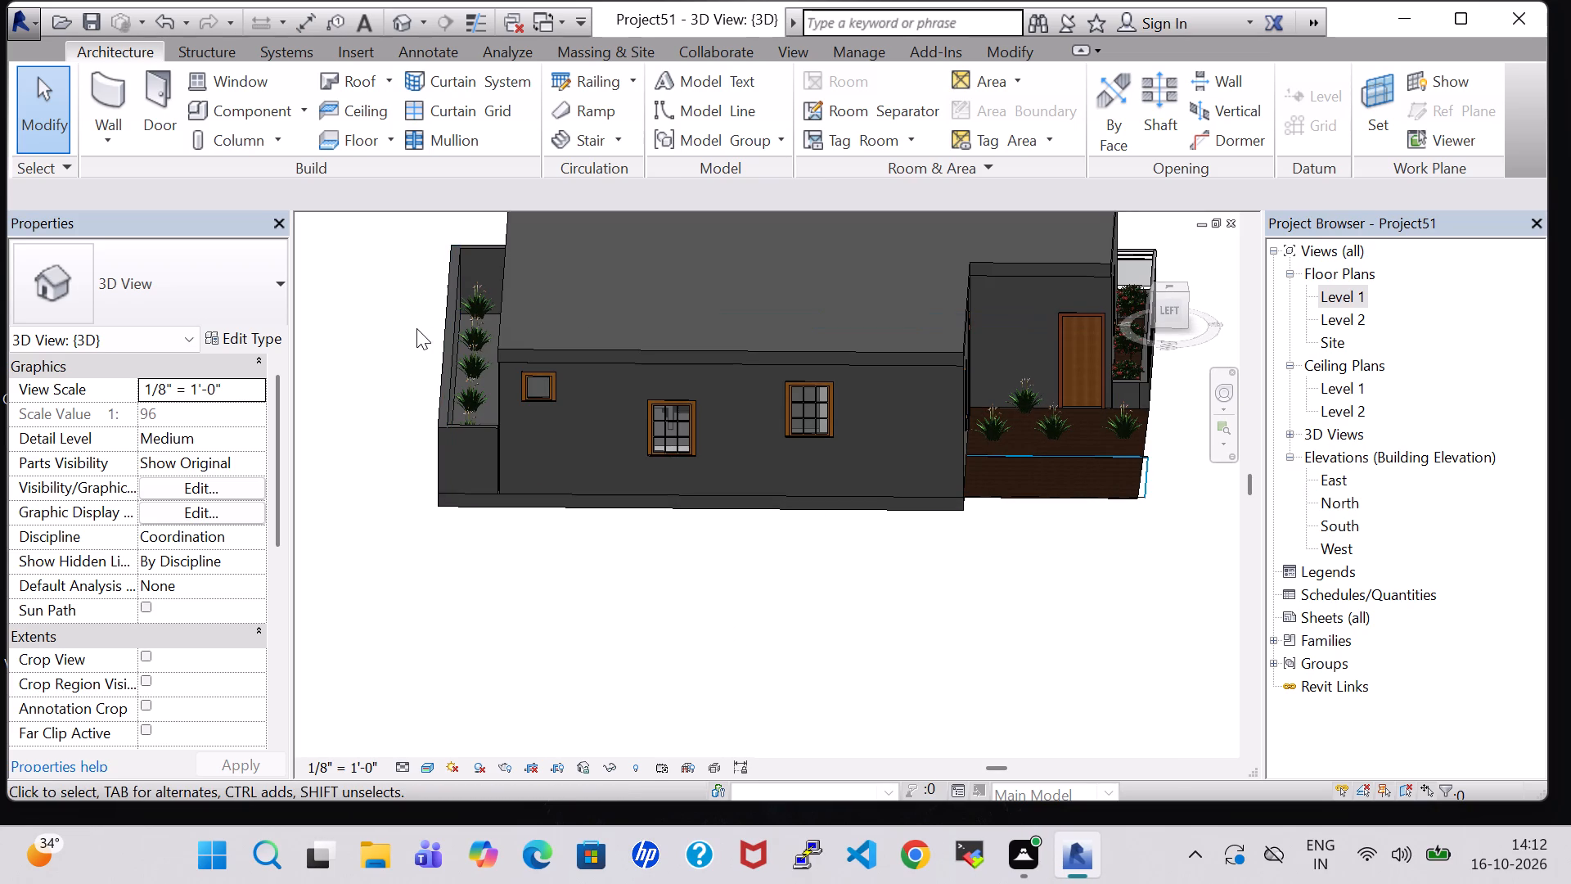
pyautogui.keyDown('shift'); pyautogui.moveTo(416, 328); pyautogui.dragTo(615, 417, button='middle'); pyautogui.keyUp('shift')
pyautogui.keyDown('shift'); pyautogui.scroll(1, 615, 417); pyautogui.keyUp('shift')
pyautogui.scroll(5, 615, 419)
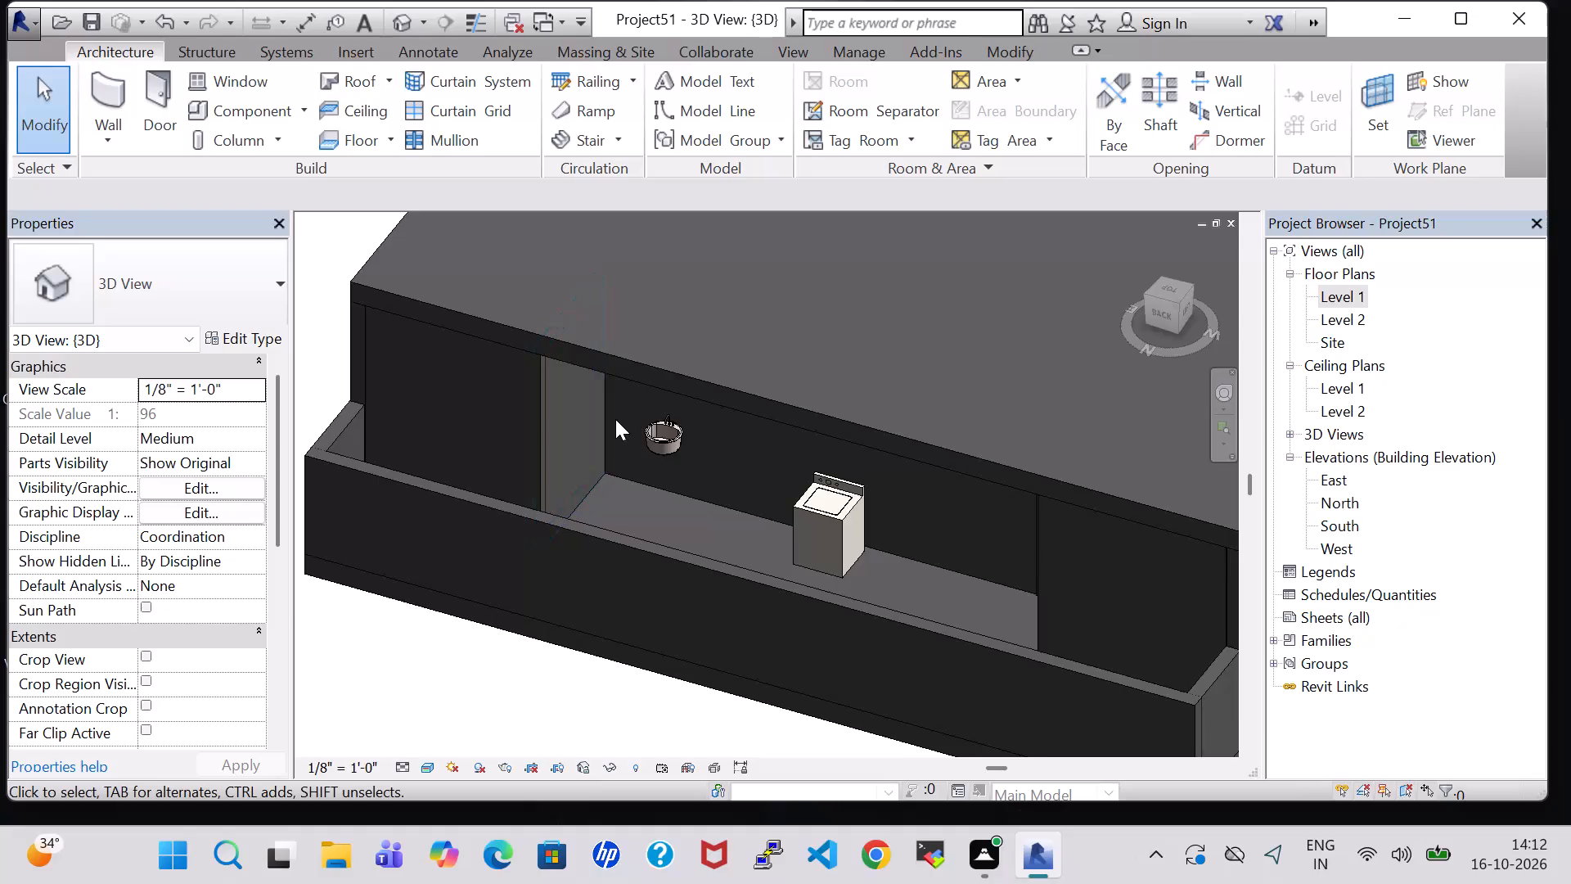
pyautogui.scroll(-3, 946, 511)
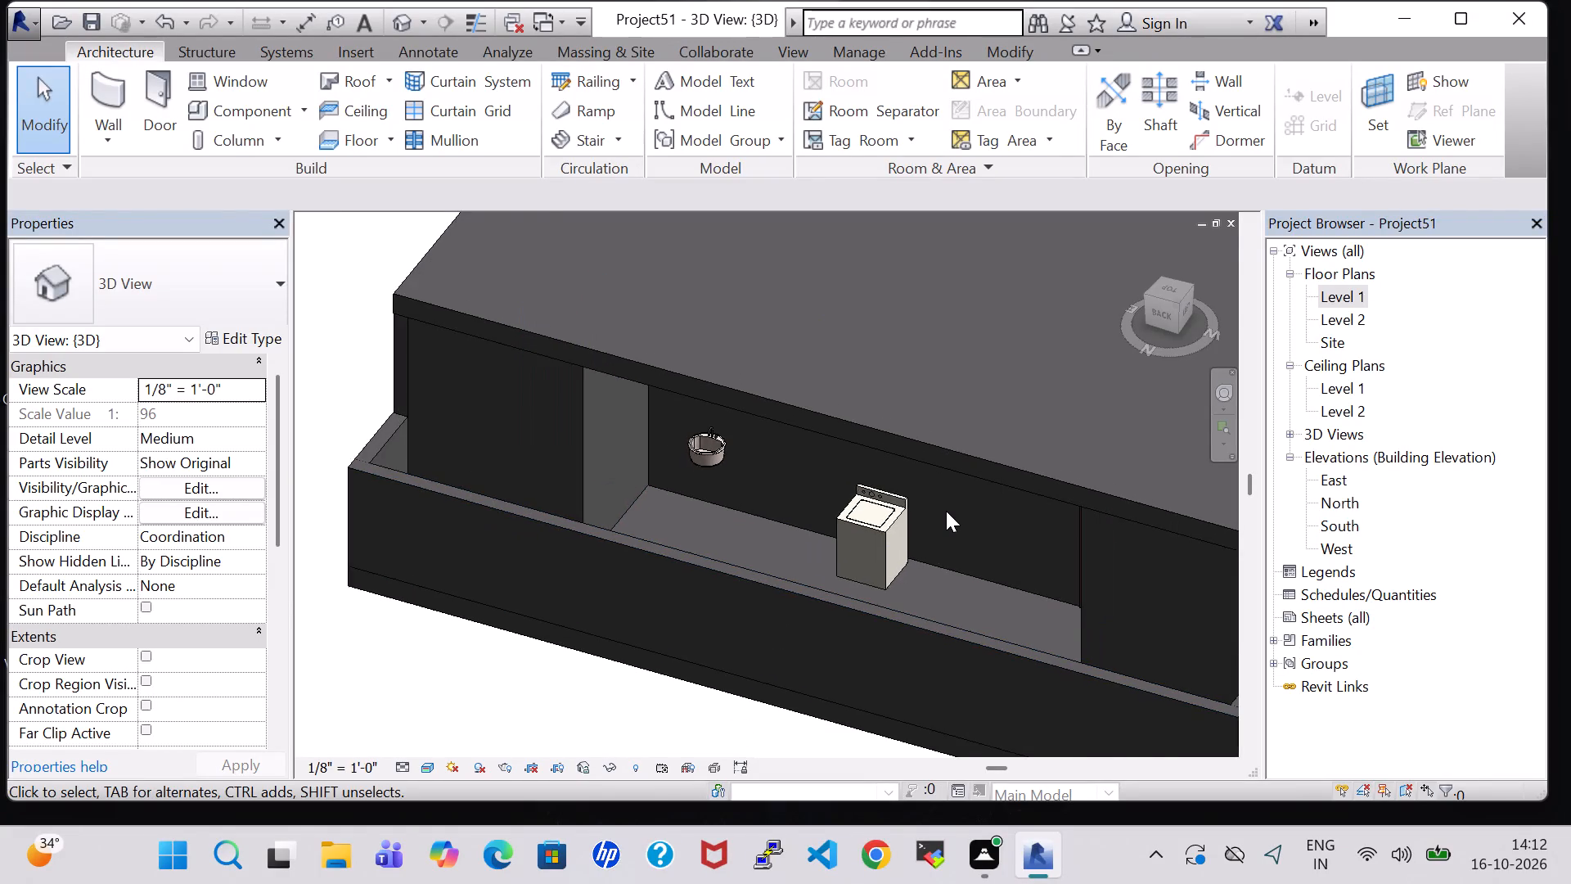
pyautogui.scroll(-2, 946, 511)
pyautogui.keyDown('shift'); pyautogui.moveTo(1204, 640); pyautogui.dragTo(995, 637, button='middle'); pyautogui.keyUp('shift')
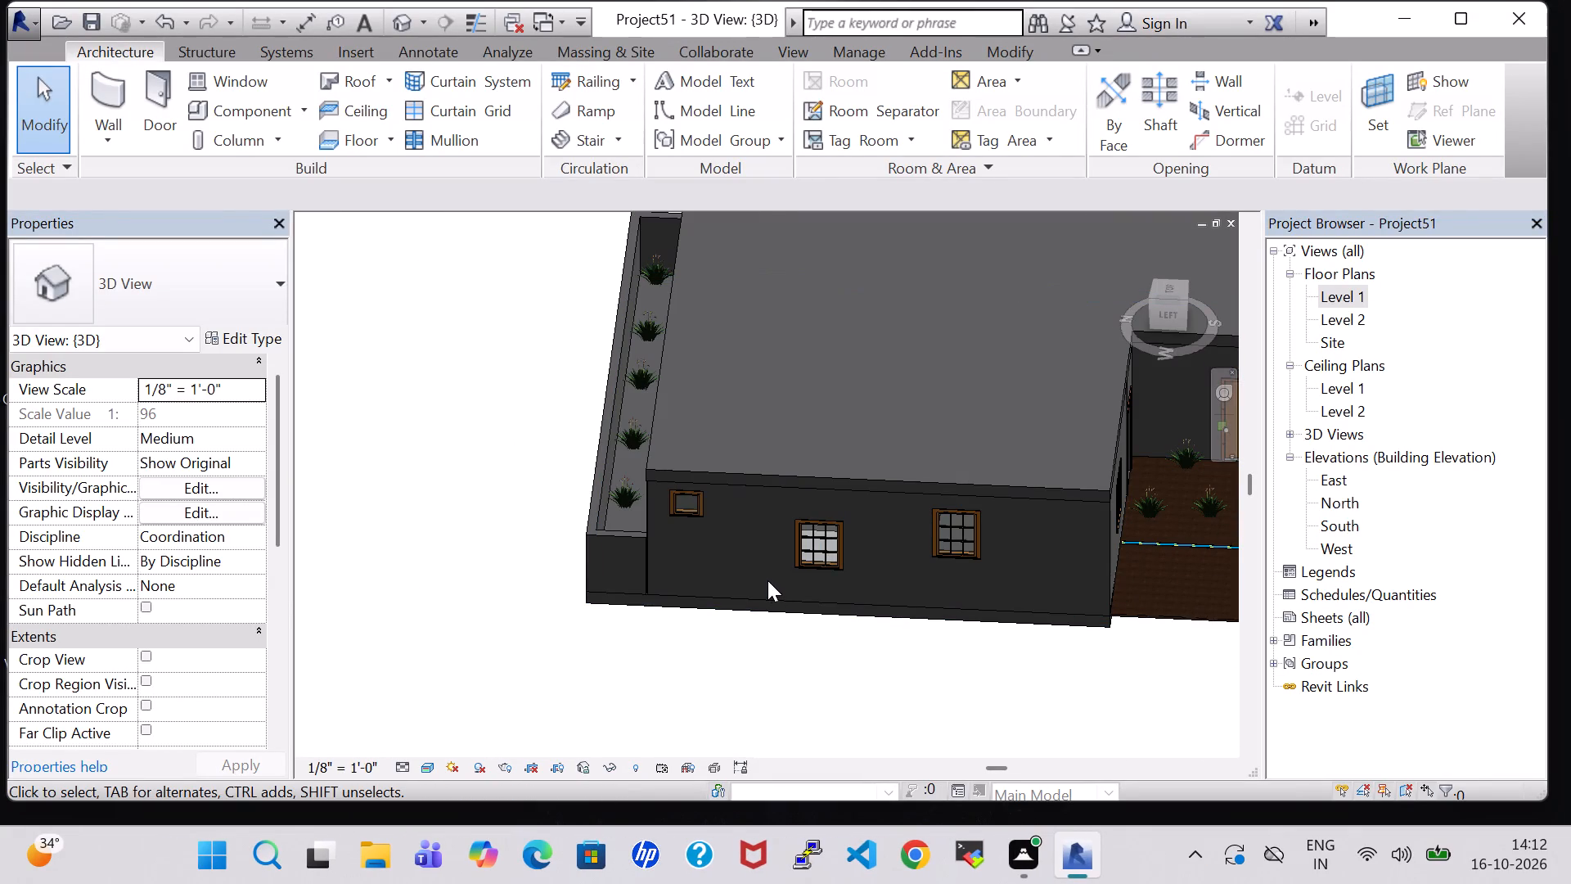
pyautogui.moveTo(802, 688); pyautogui.dragTo(588, 644, button='middle')
pyautogui.scroll(-1, 749, 691)
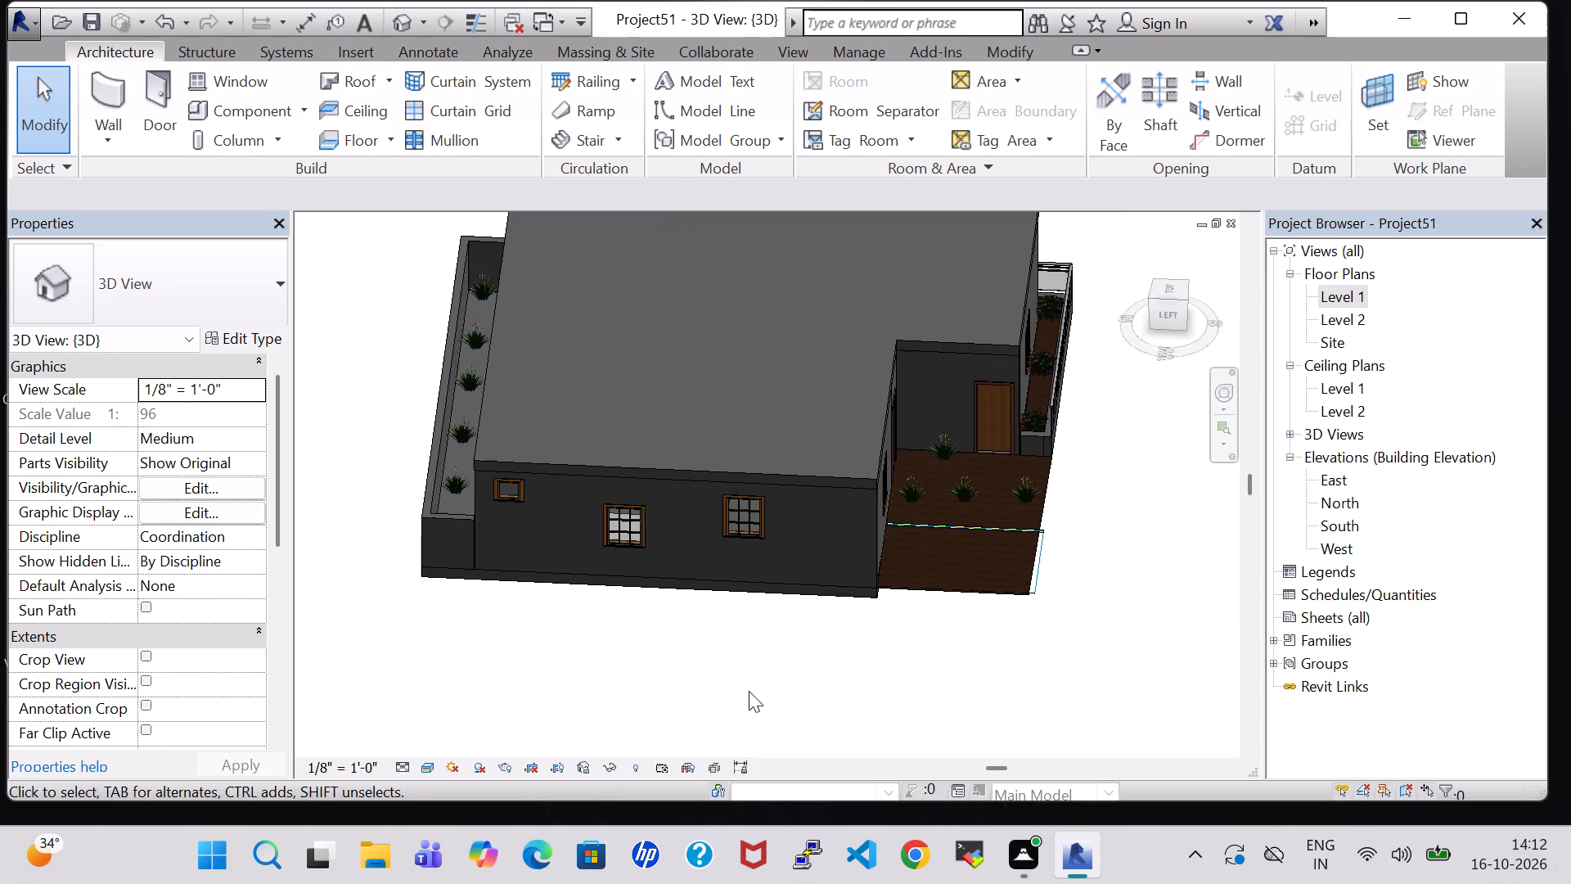
pyautogui.scroll(-2, 749, 691)
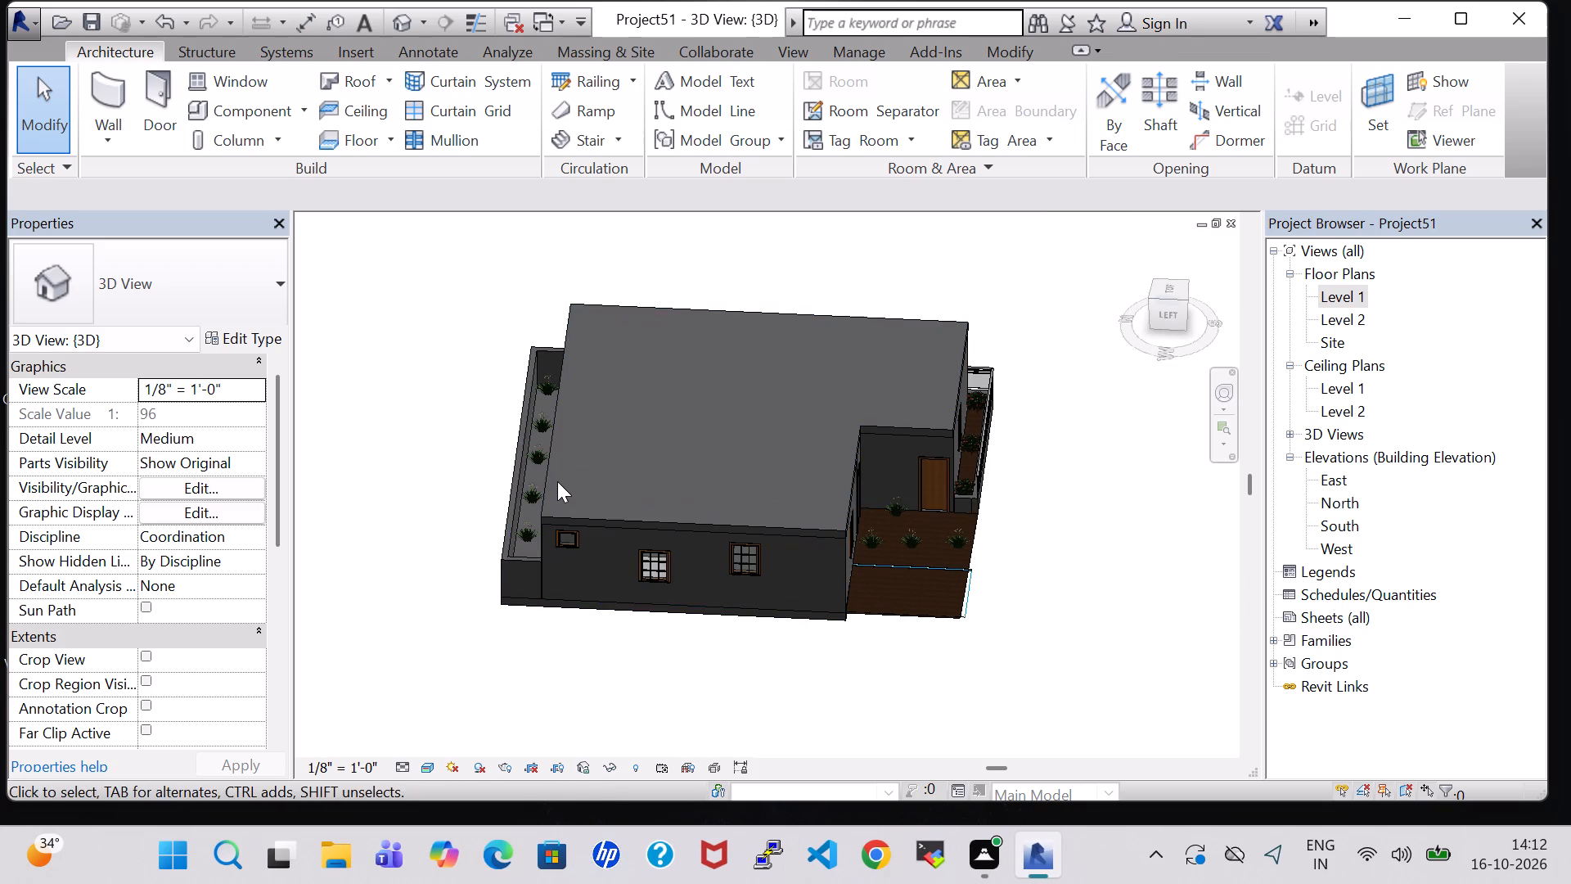
# Open the Level 1 floor plan.
pyautogui.doubleClick(1344, 300)
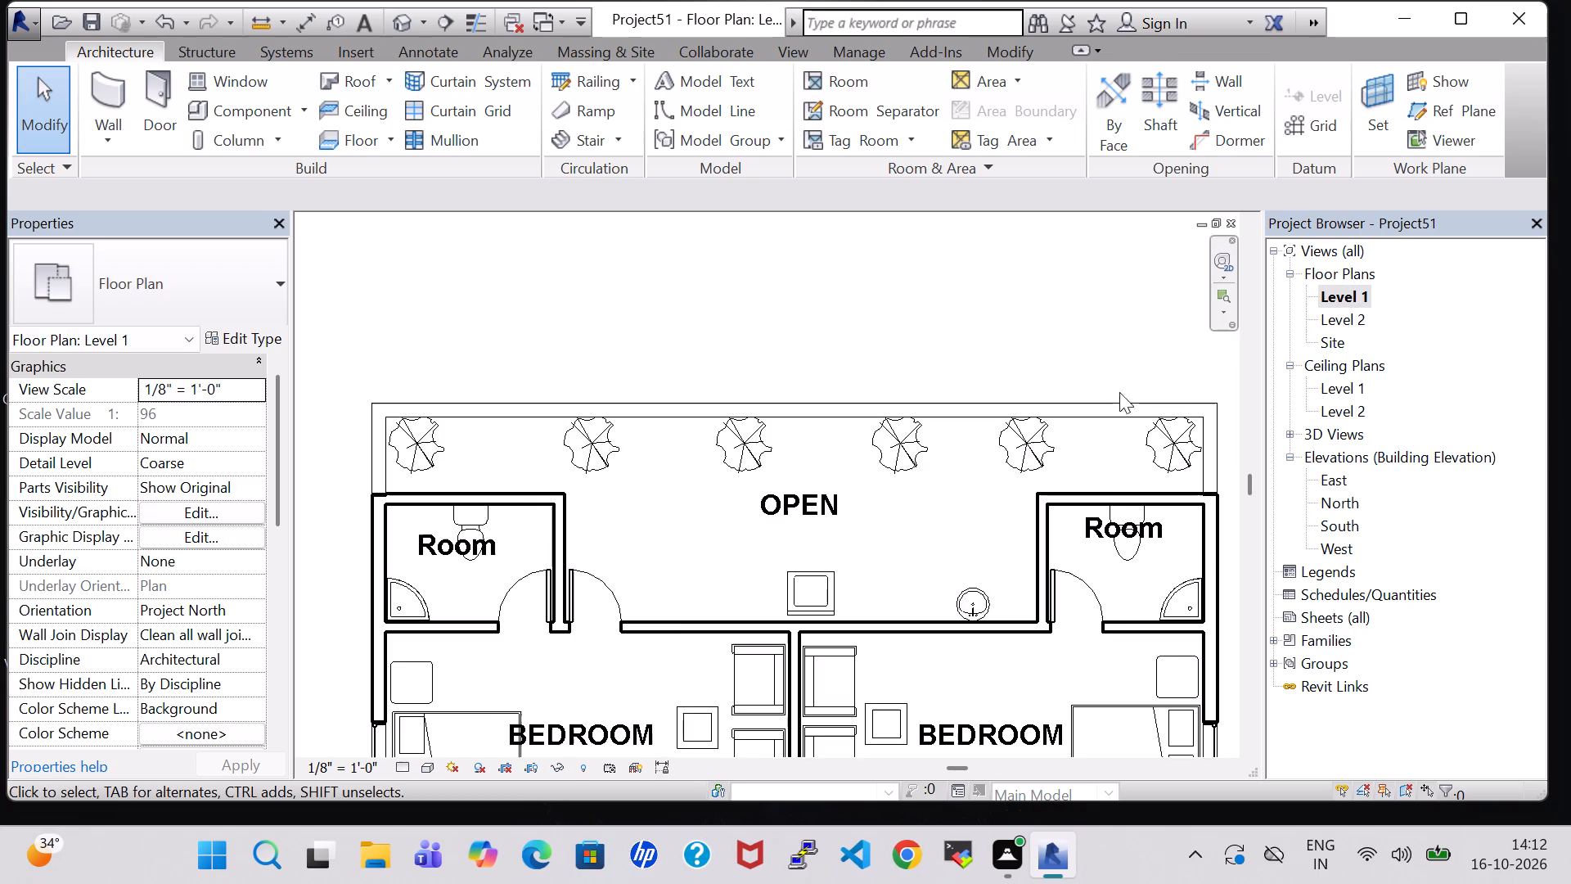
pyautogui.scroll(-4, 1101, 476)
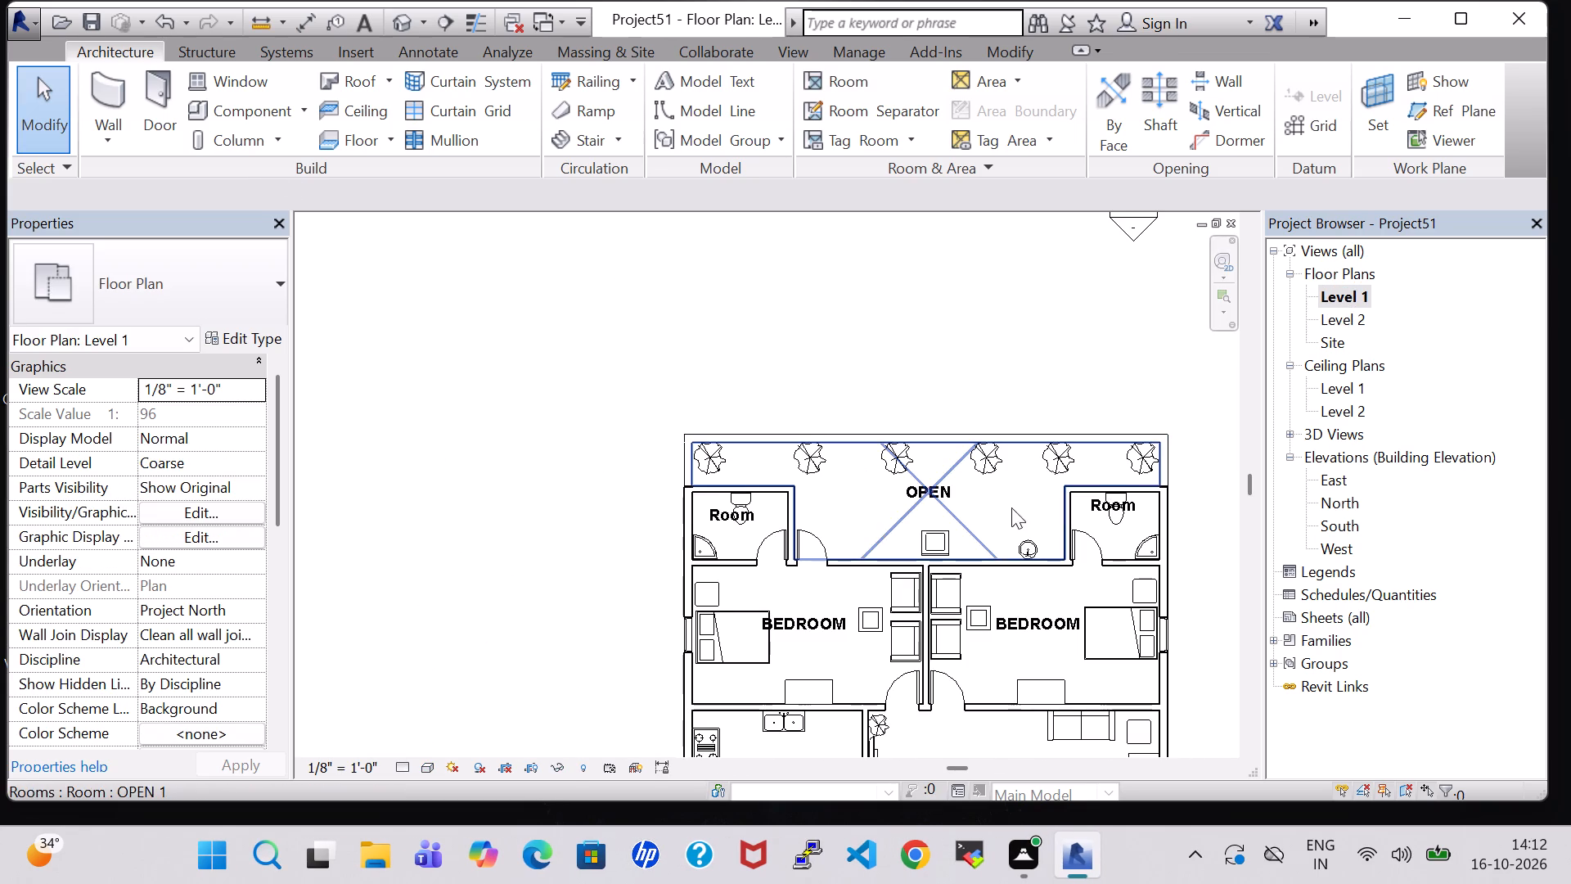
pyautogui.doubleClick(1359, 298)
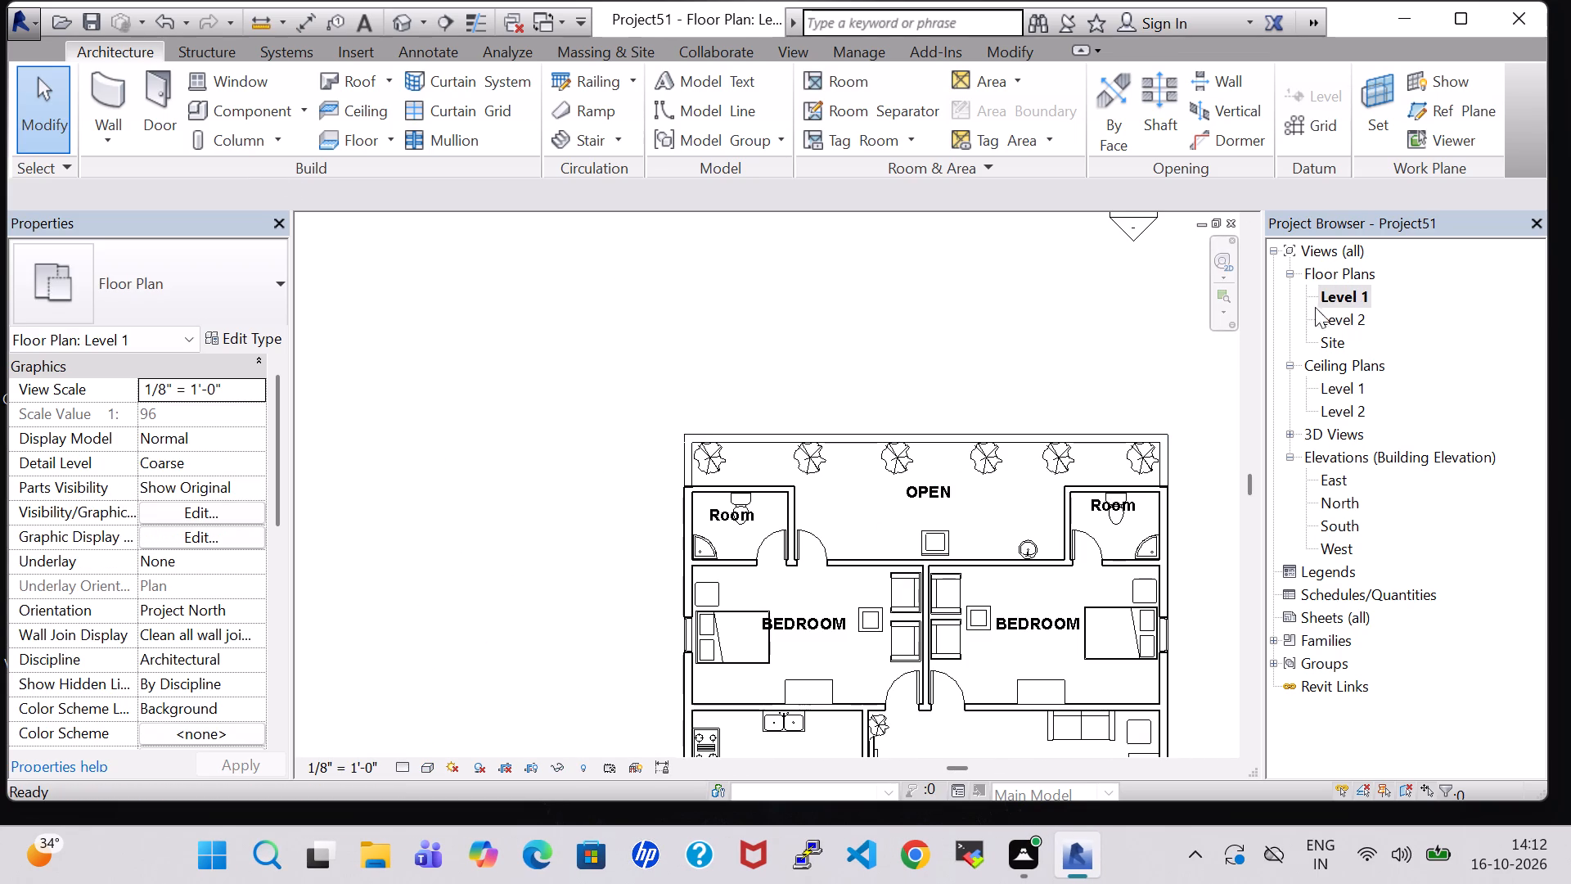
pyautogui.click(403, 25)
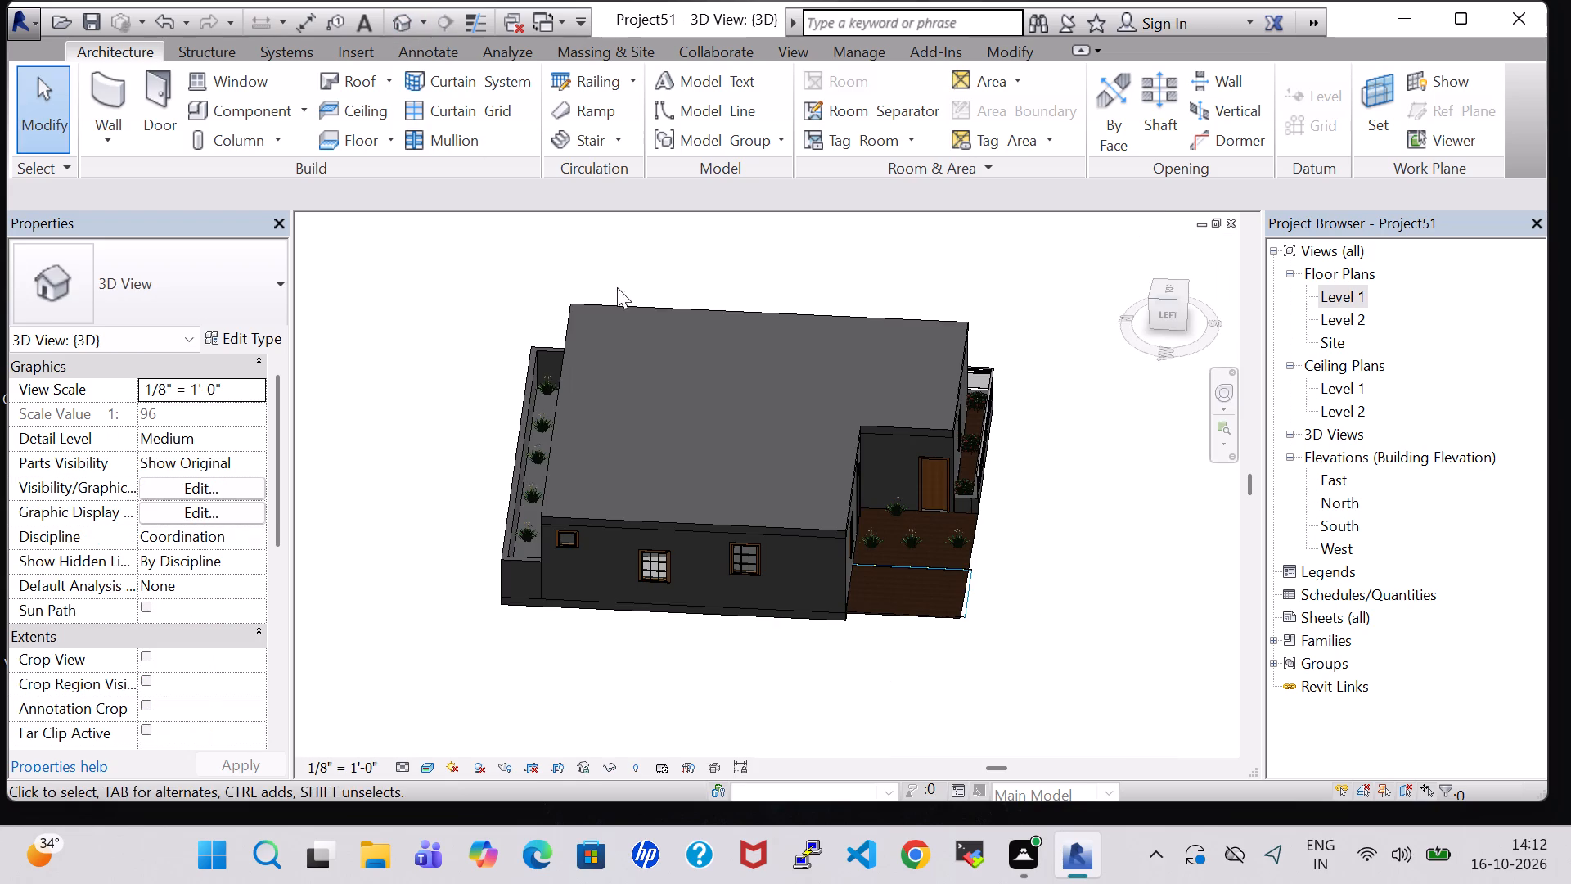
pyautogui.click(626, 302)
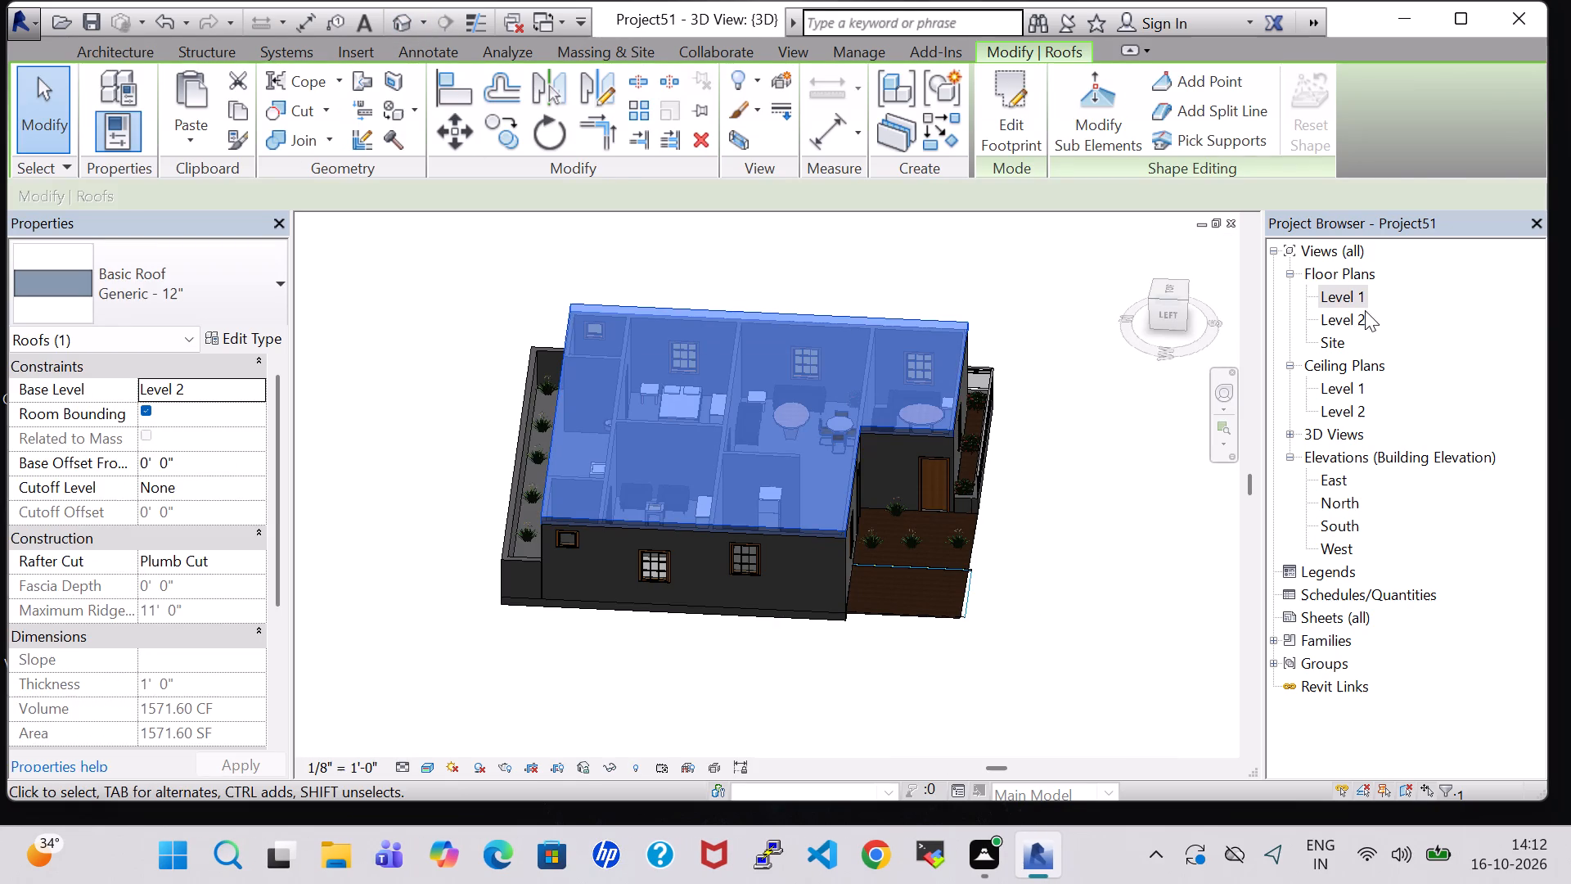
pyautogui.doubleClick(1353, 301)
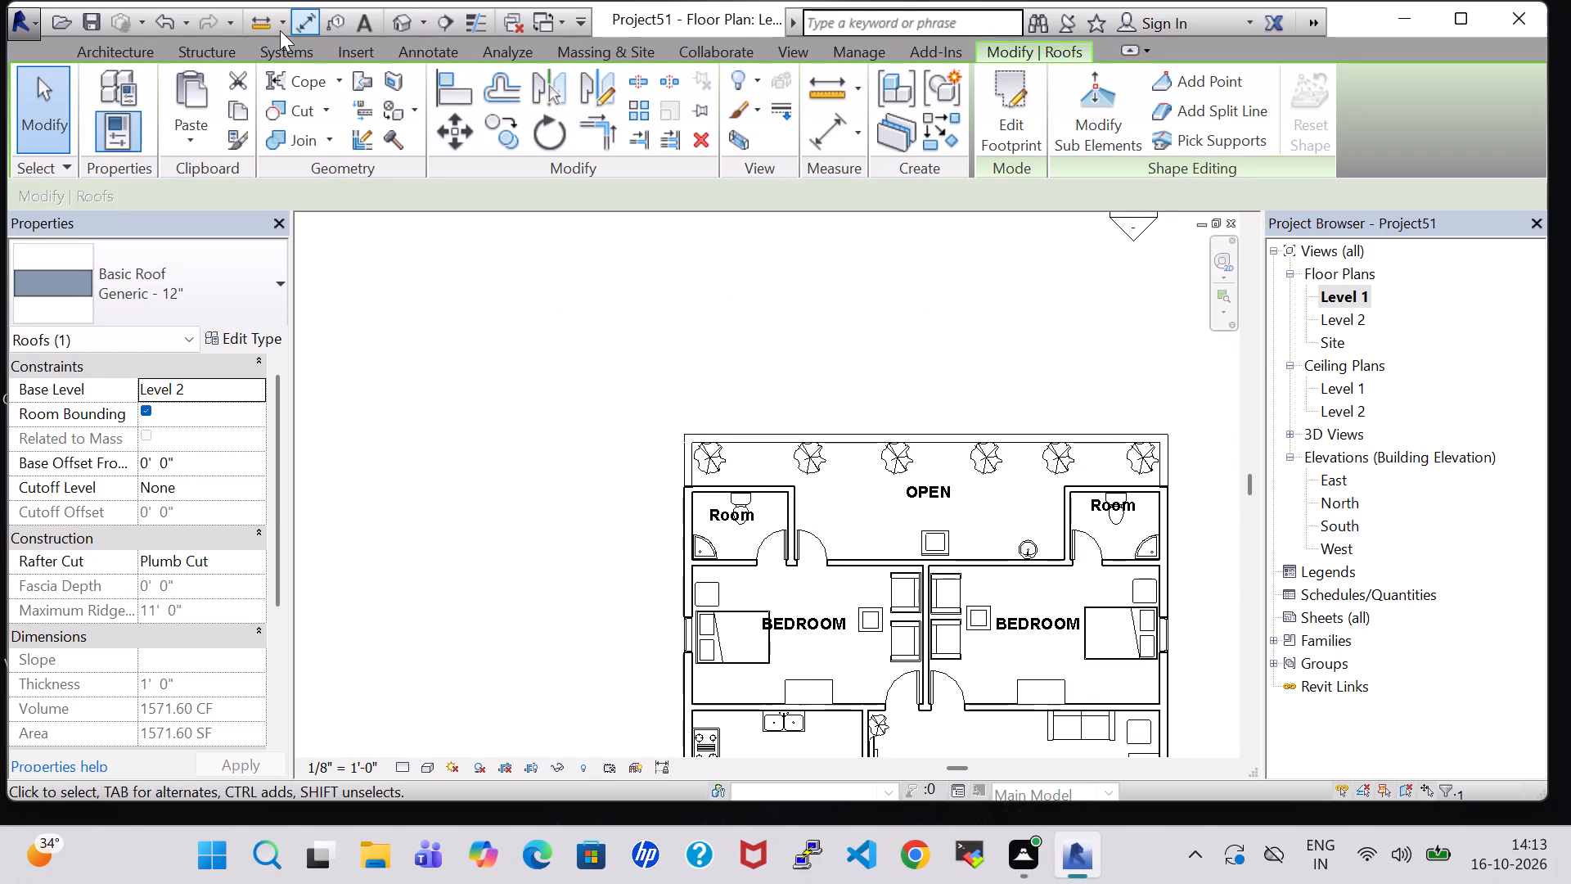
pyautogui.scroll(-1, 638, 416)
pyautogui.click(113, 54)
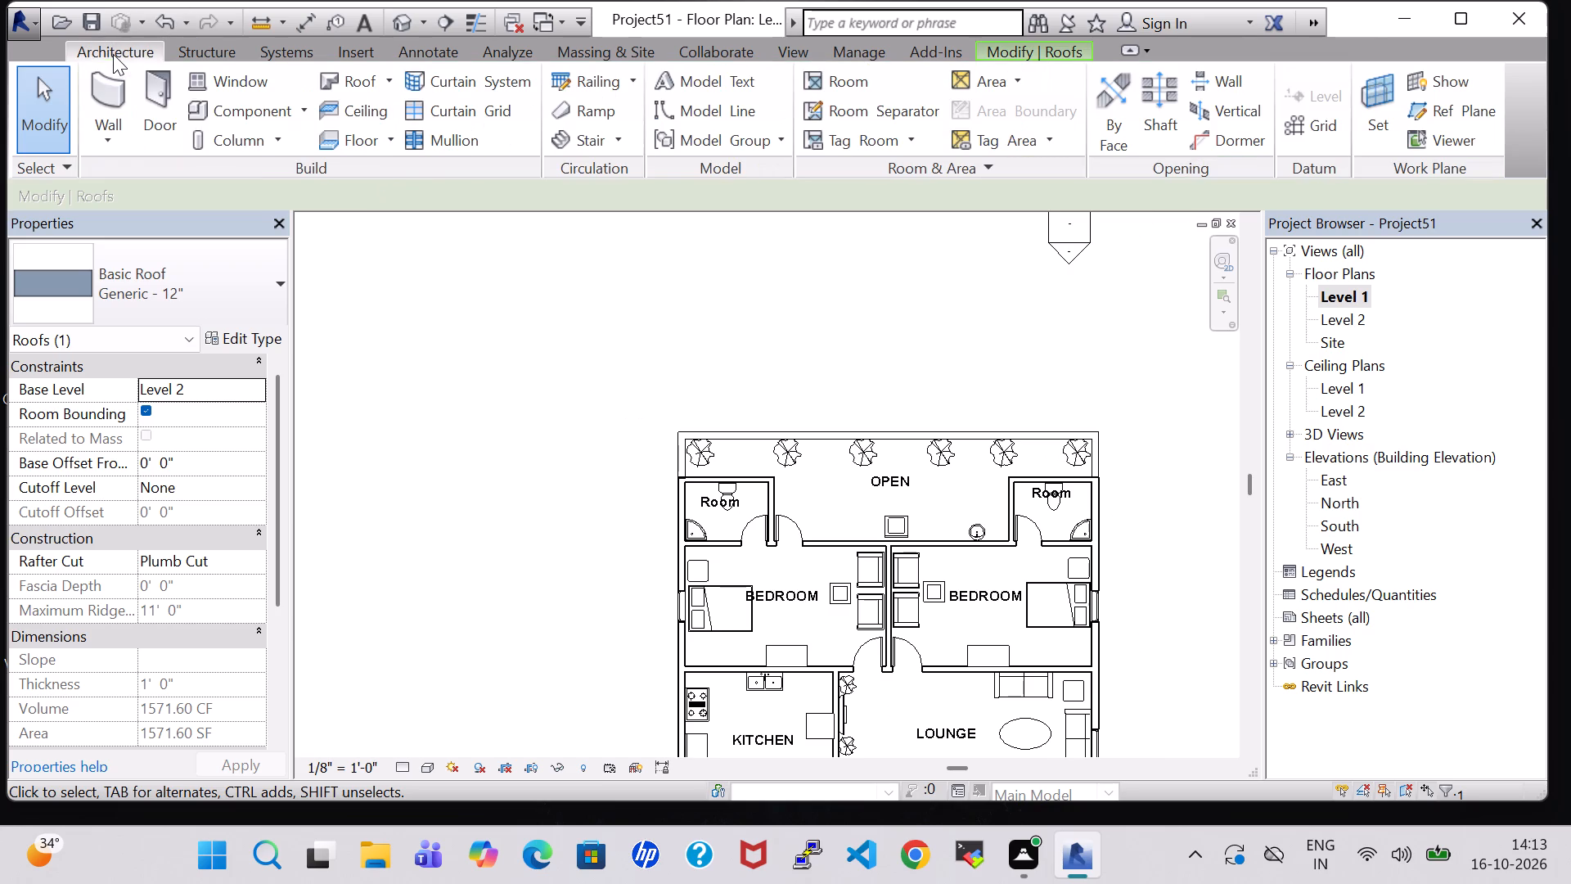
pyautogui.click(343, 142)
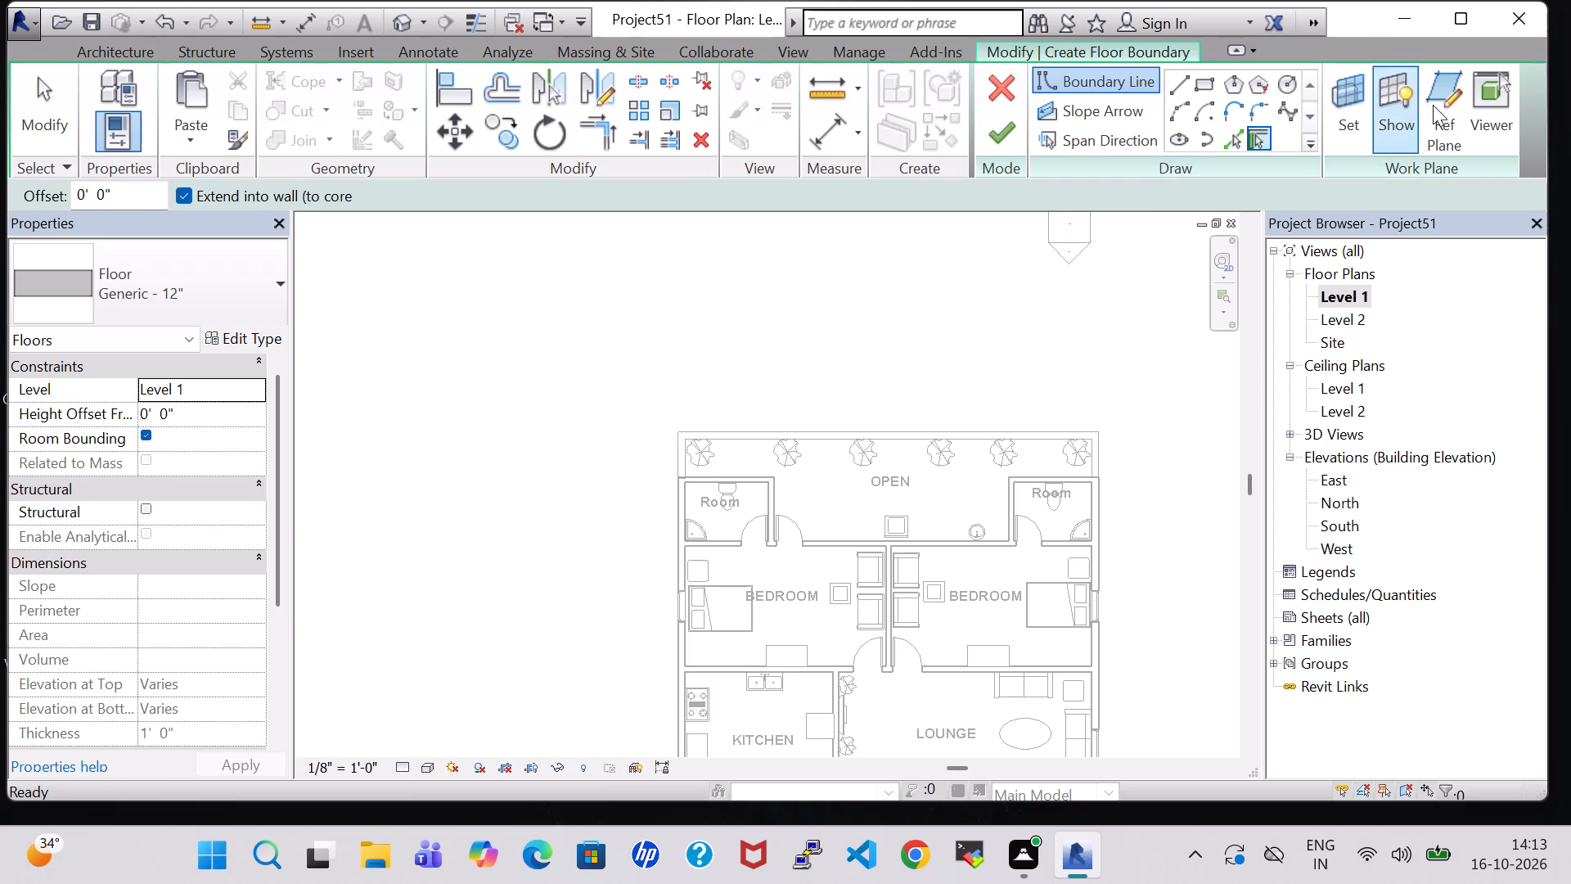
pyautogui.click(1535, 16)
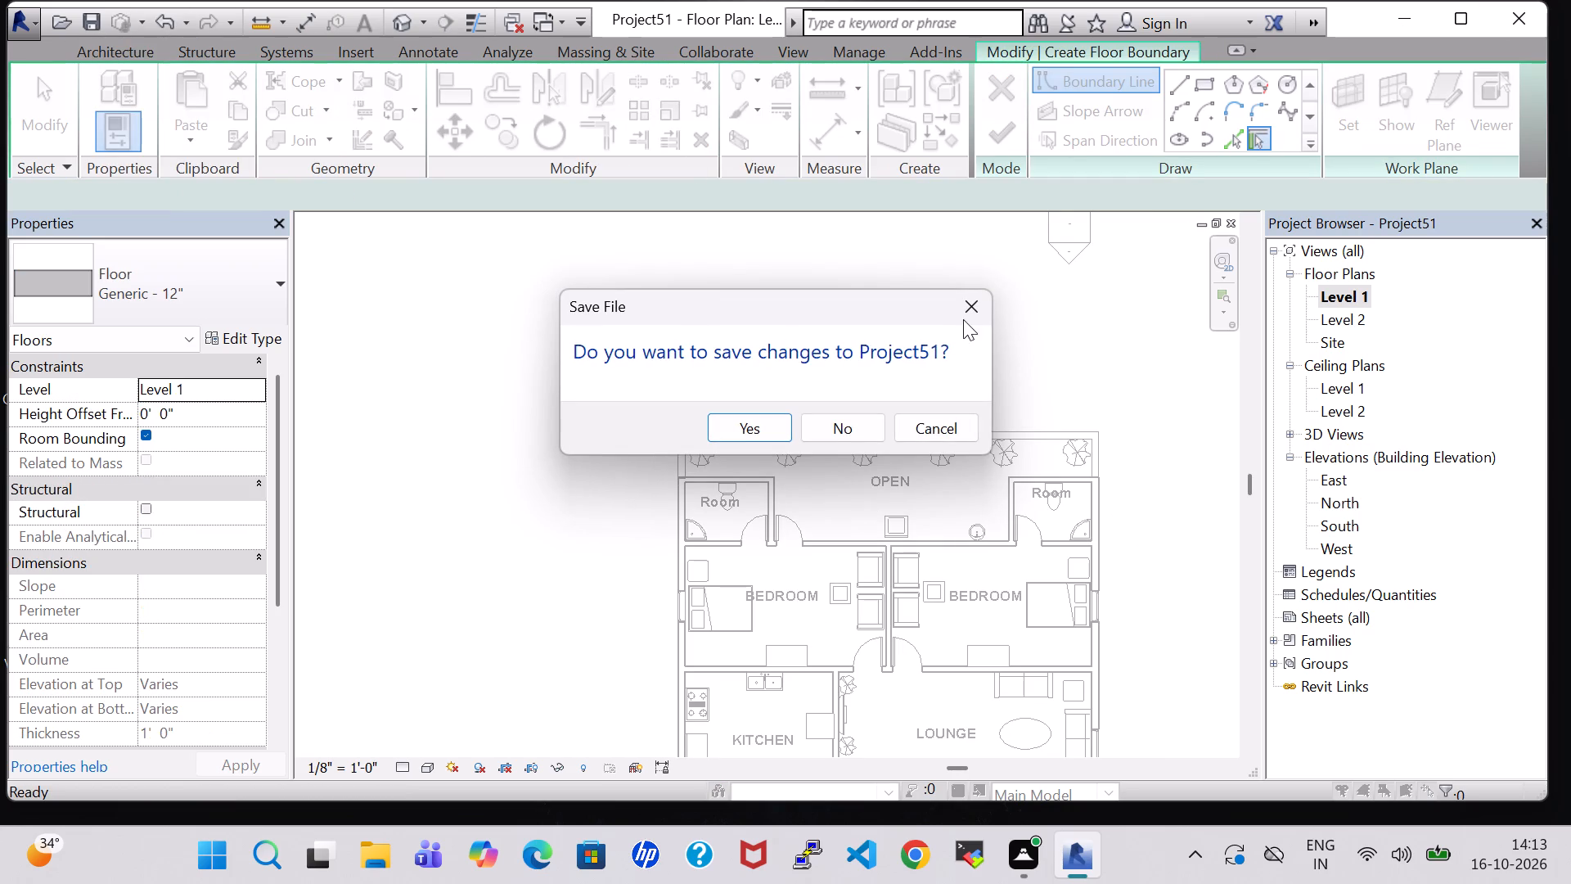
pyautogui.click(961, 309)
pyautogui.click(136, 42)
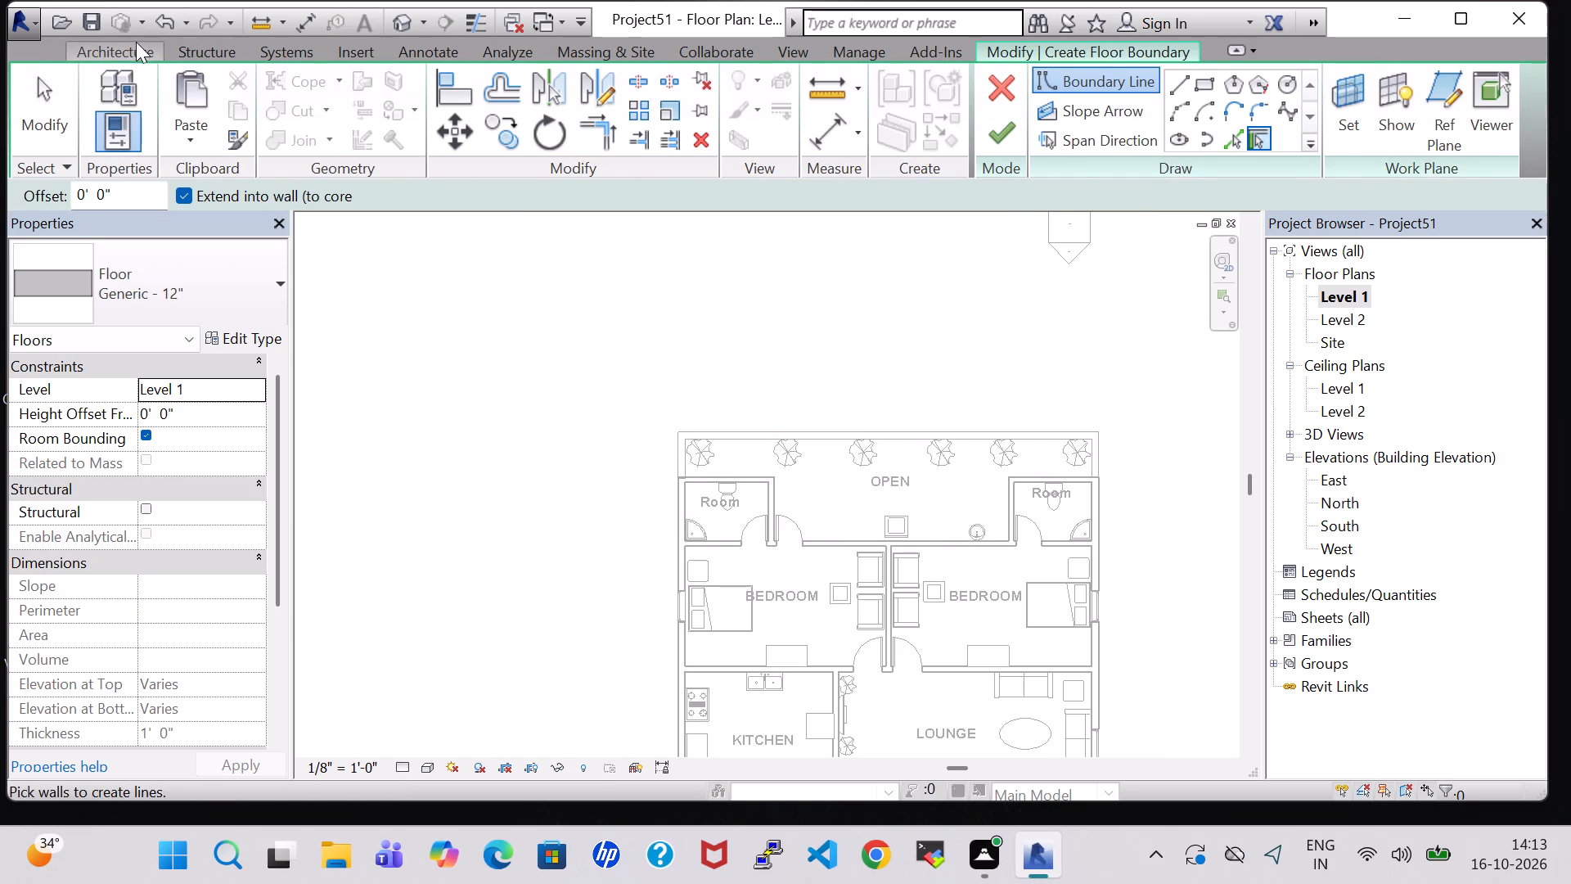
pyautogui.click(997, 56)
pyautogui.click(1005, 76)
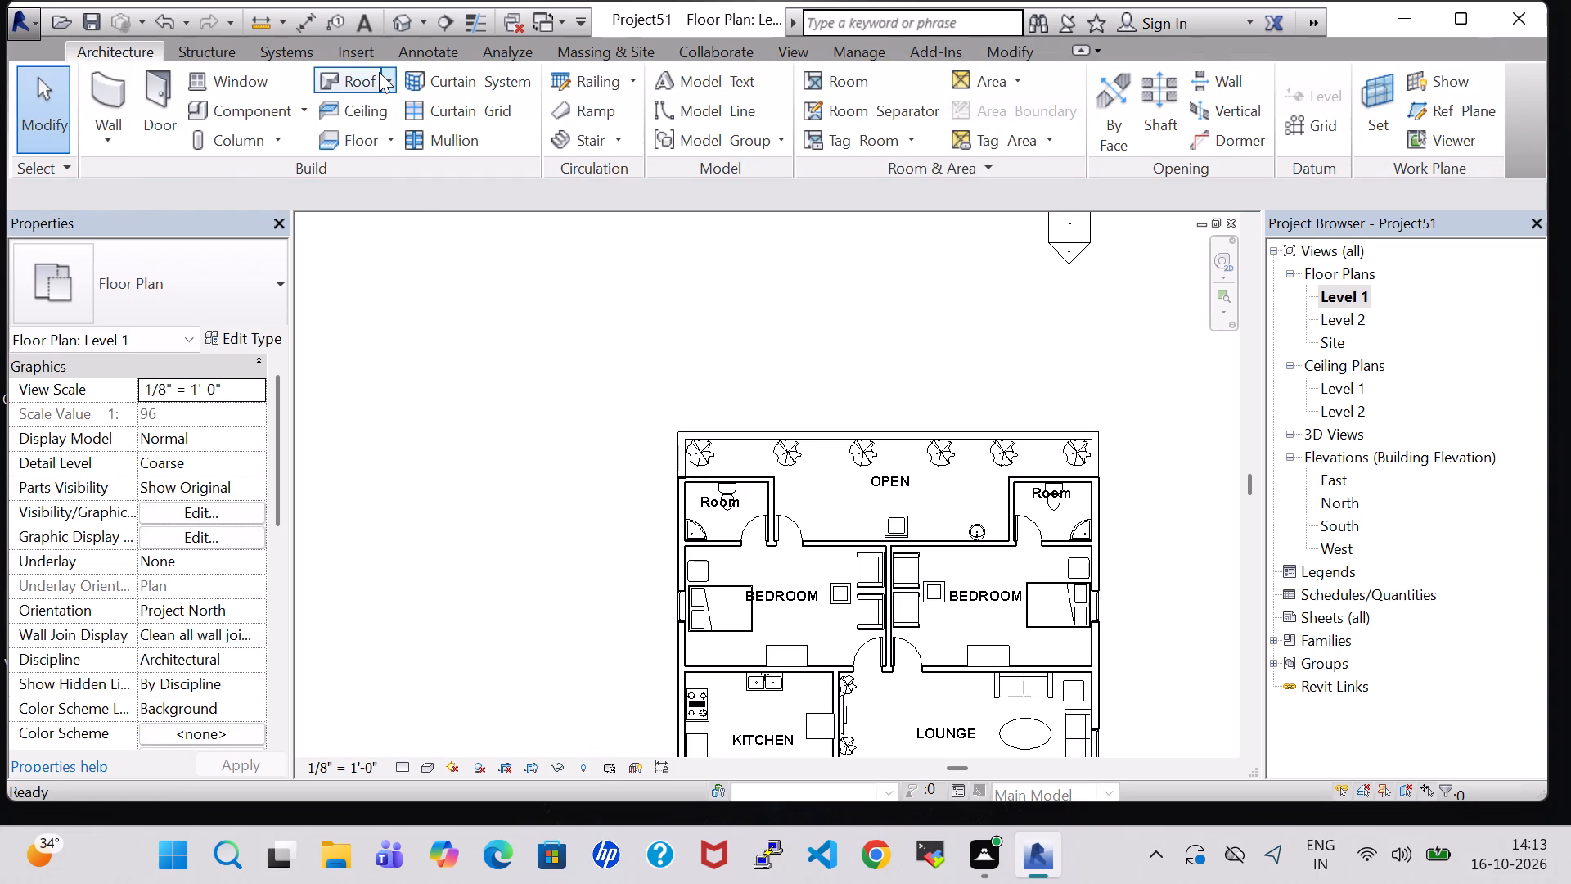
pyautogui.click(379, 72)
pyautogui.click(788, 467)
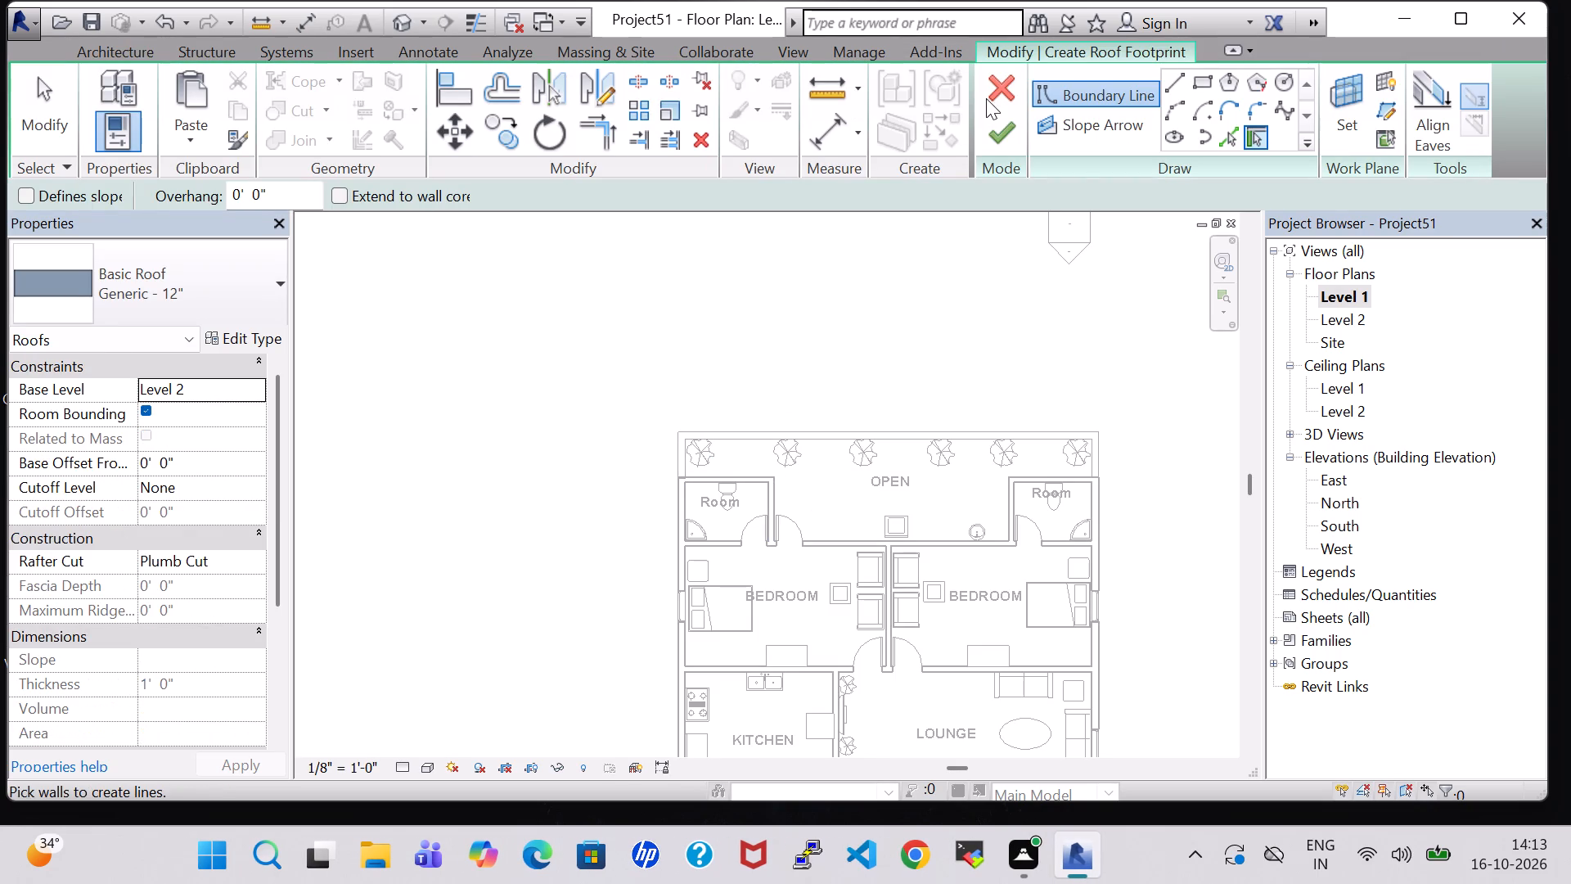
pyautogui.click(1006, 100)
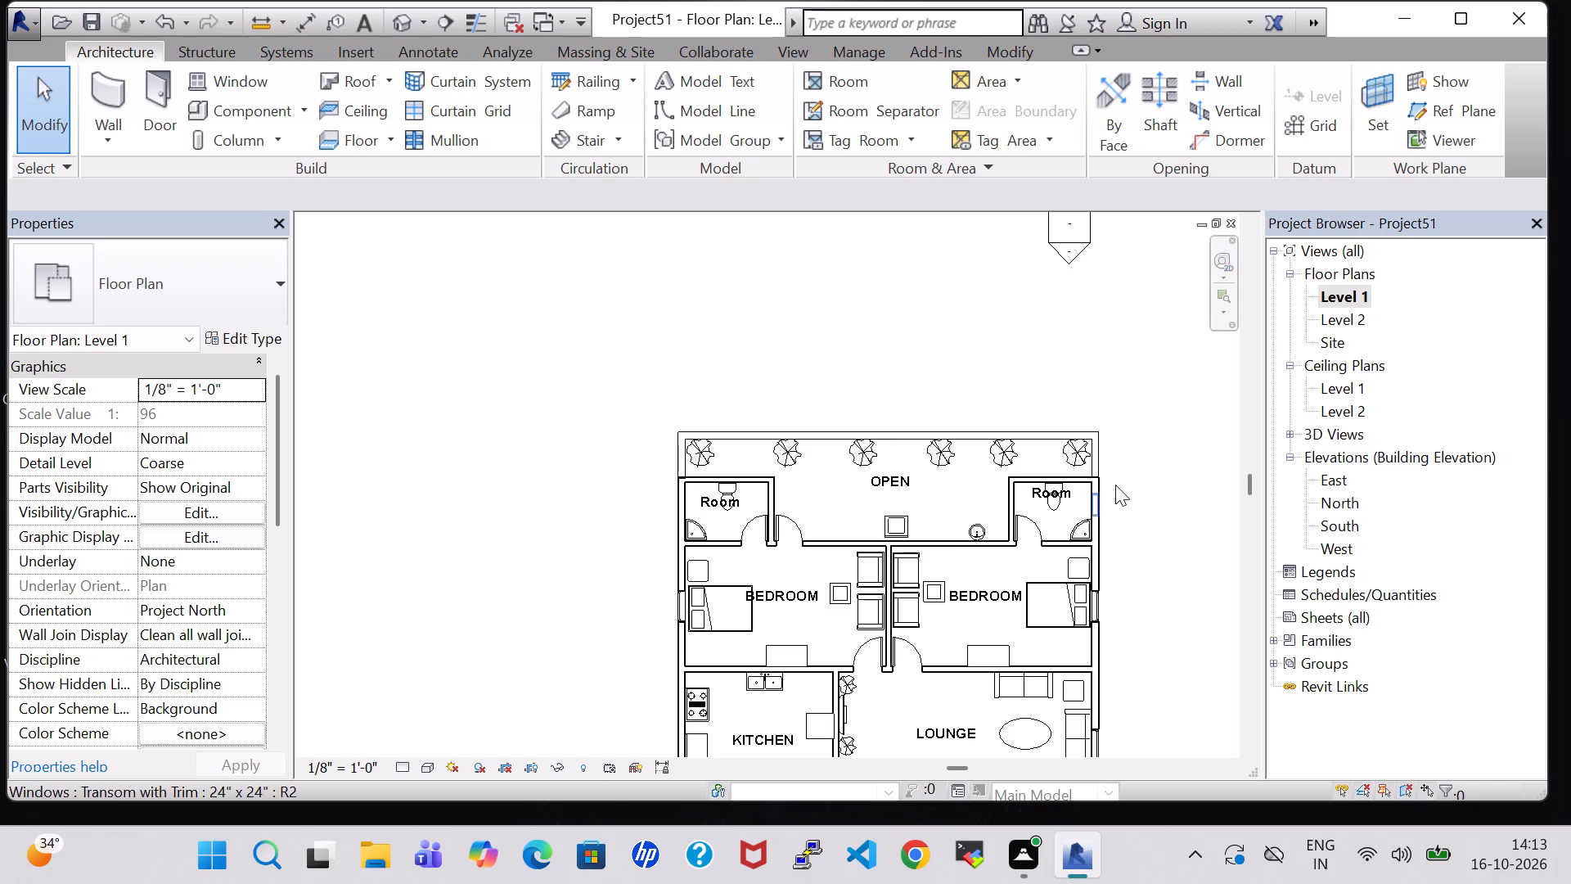
# Edit the existing roof's footprint and, in the Level 1 plan, delete its rear boundary line across the OPEN area.
pyautogui.click(394, 26)
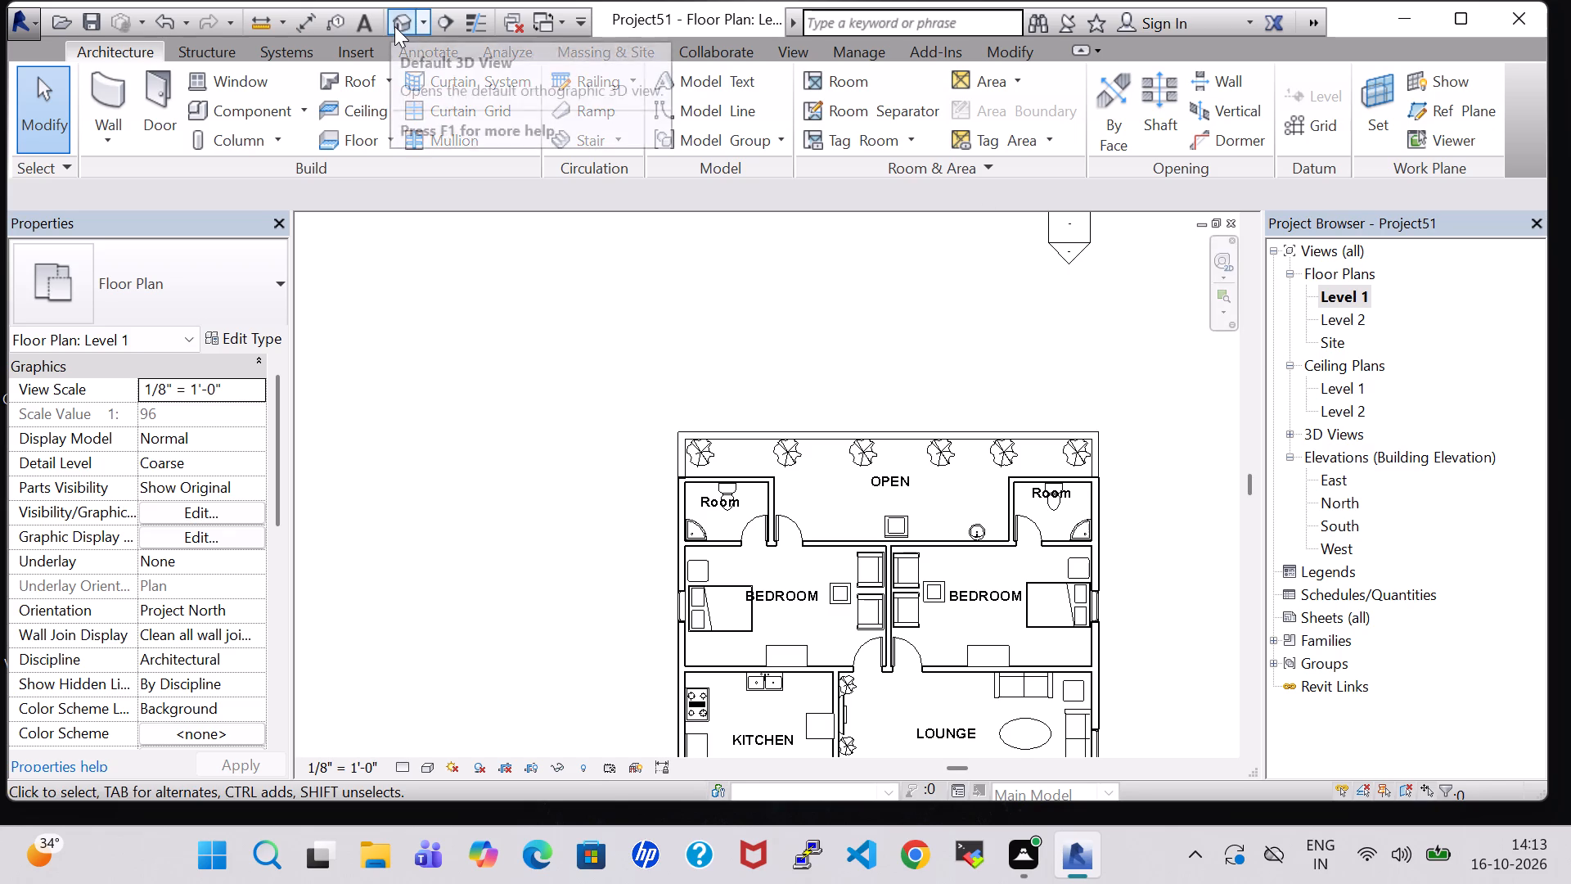
pyautogui.doubleClick(716, 314)
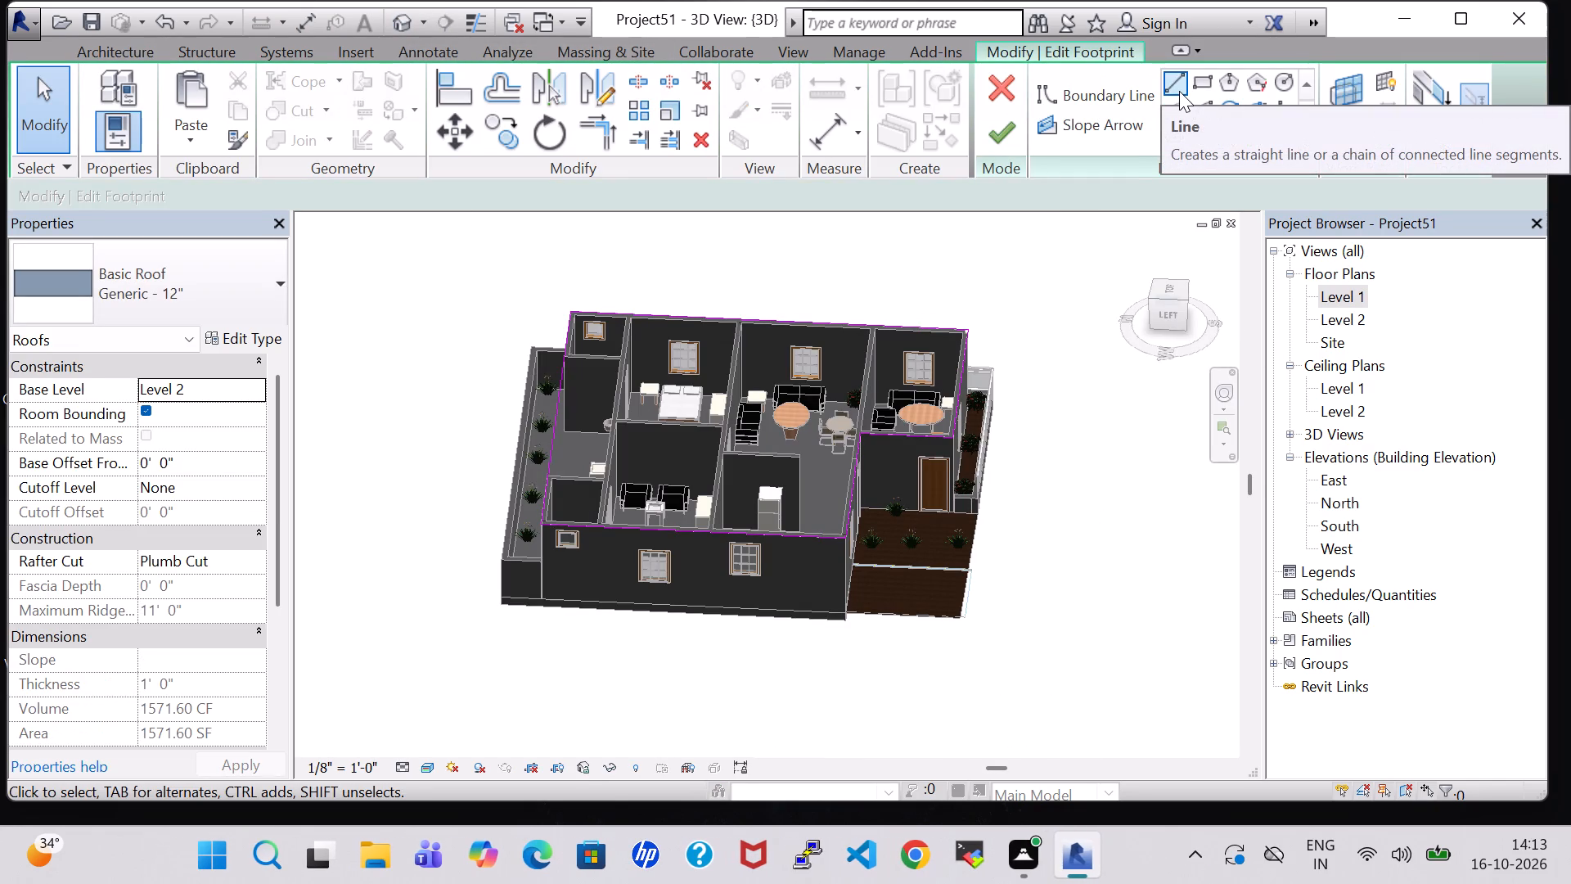
pyautogui.click(1179, 91)
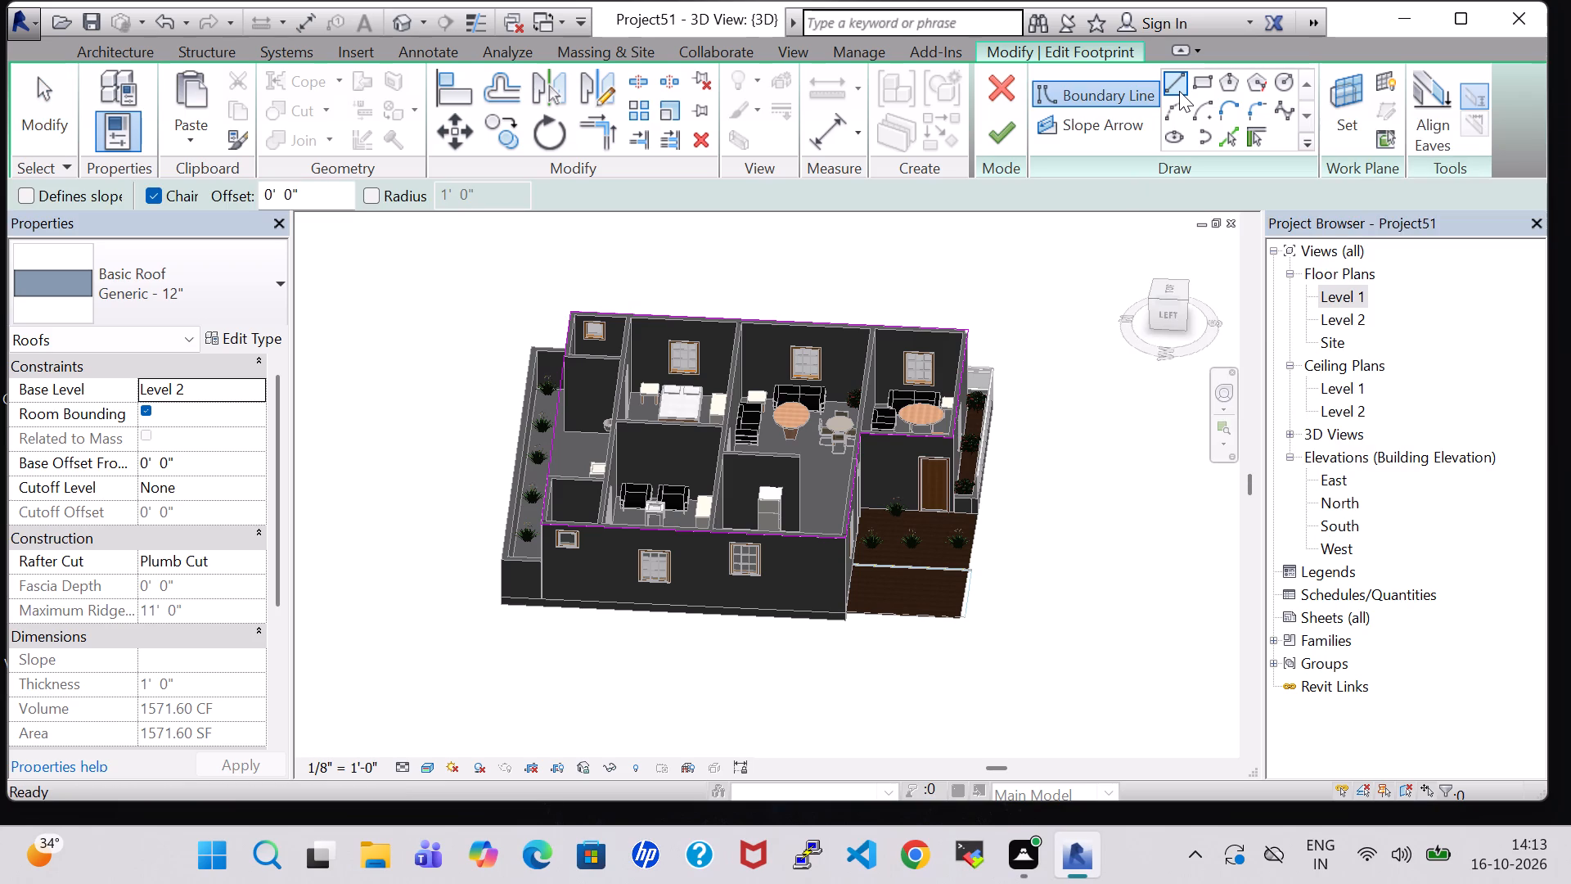
pyautogui.doubleClick(1351, 300)
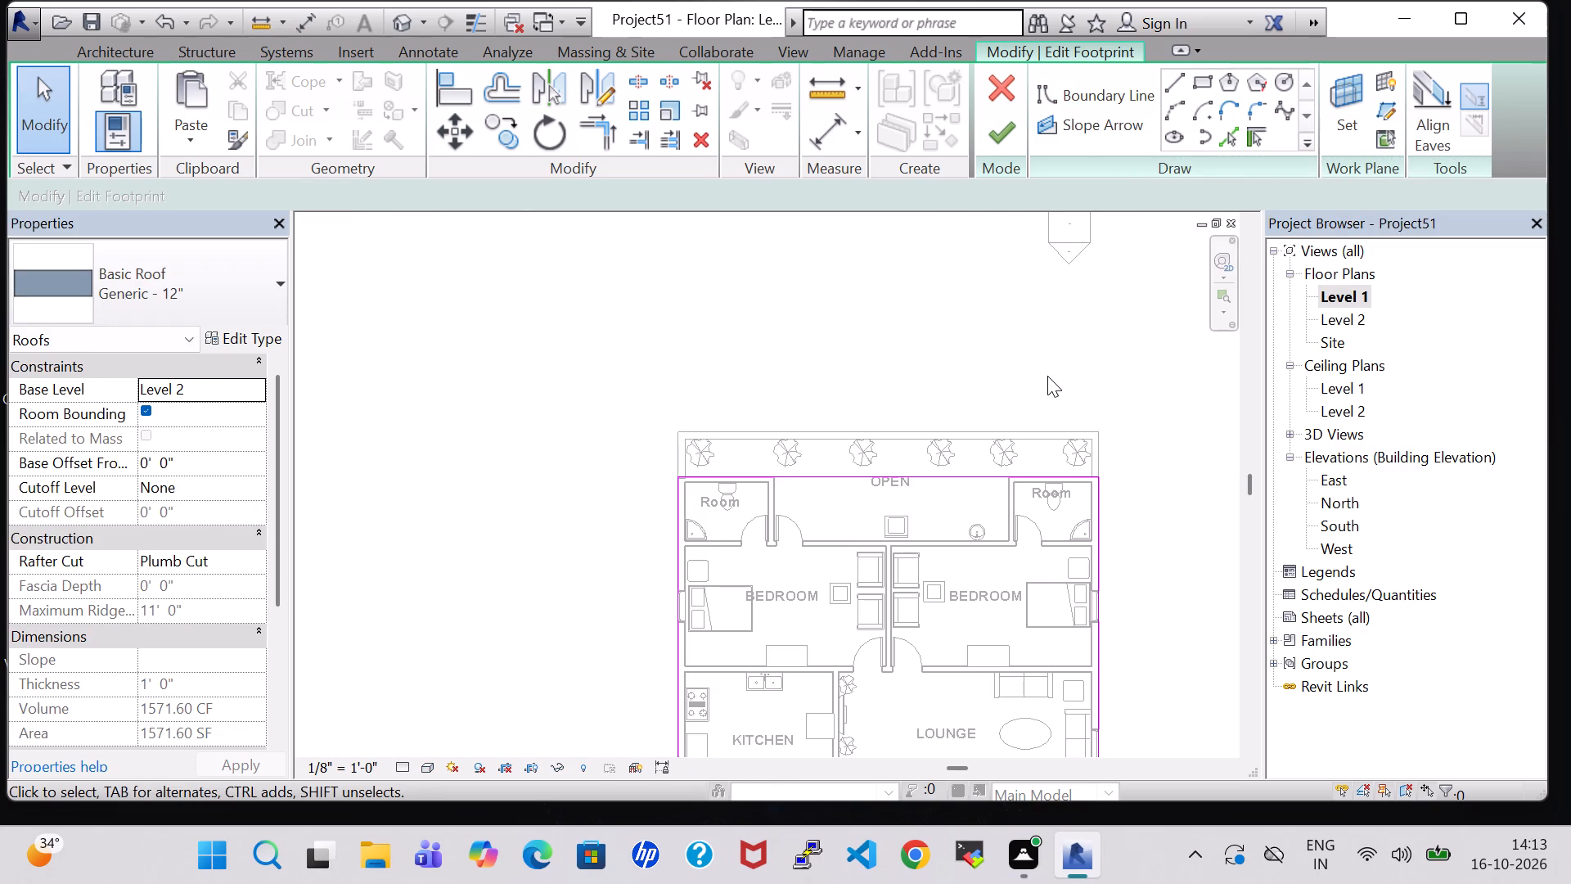
pyautogui.scroll(4, 1047, 376)
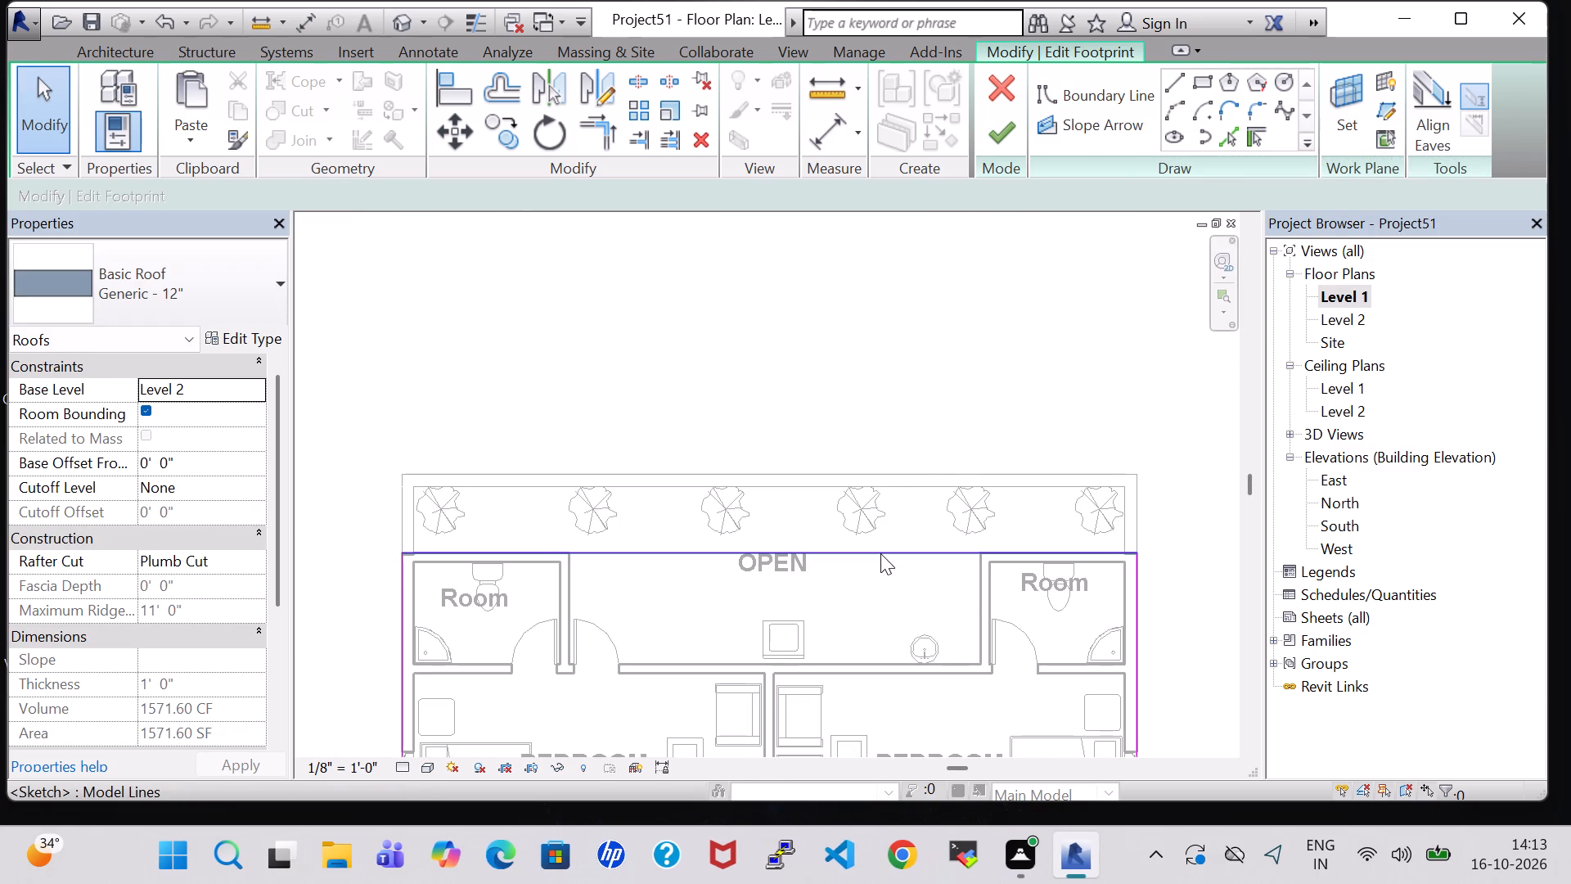
pyautogui.click(880, 553)
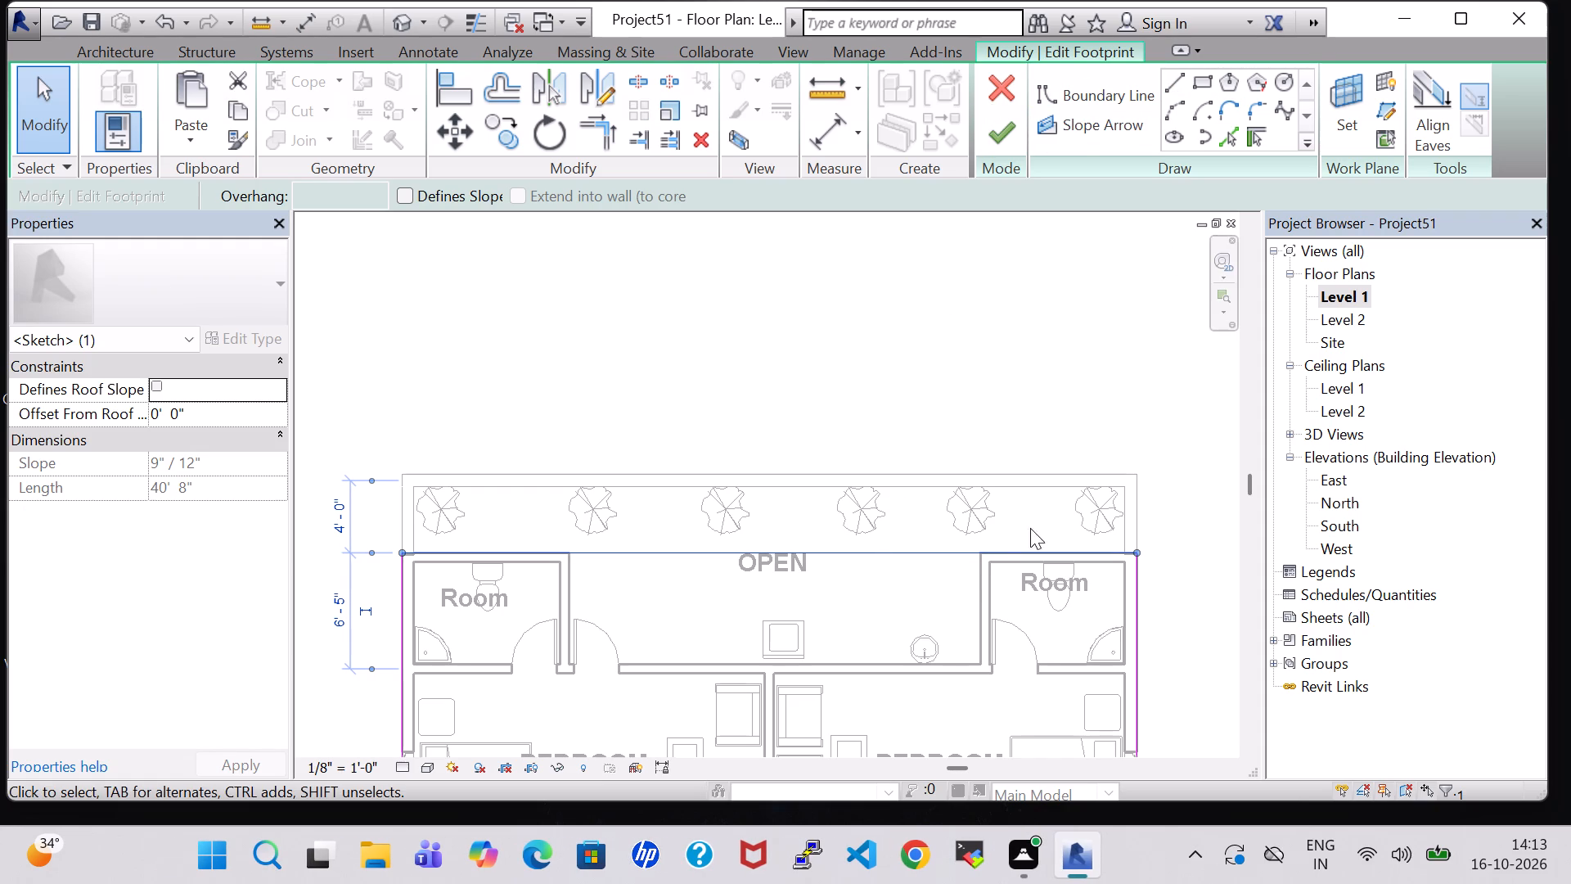
pyautogui.press('Delete')
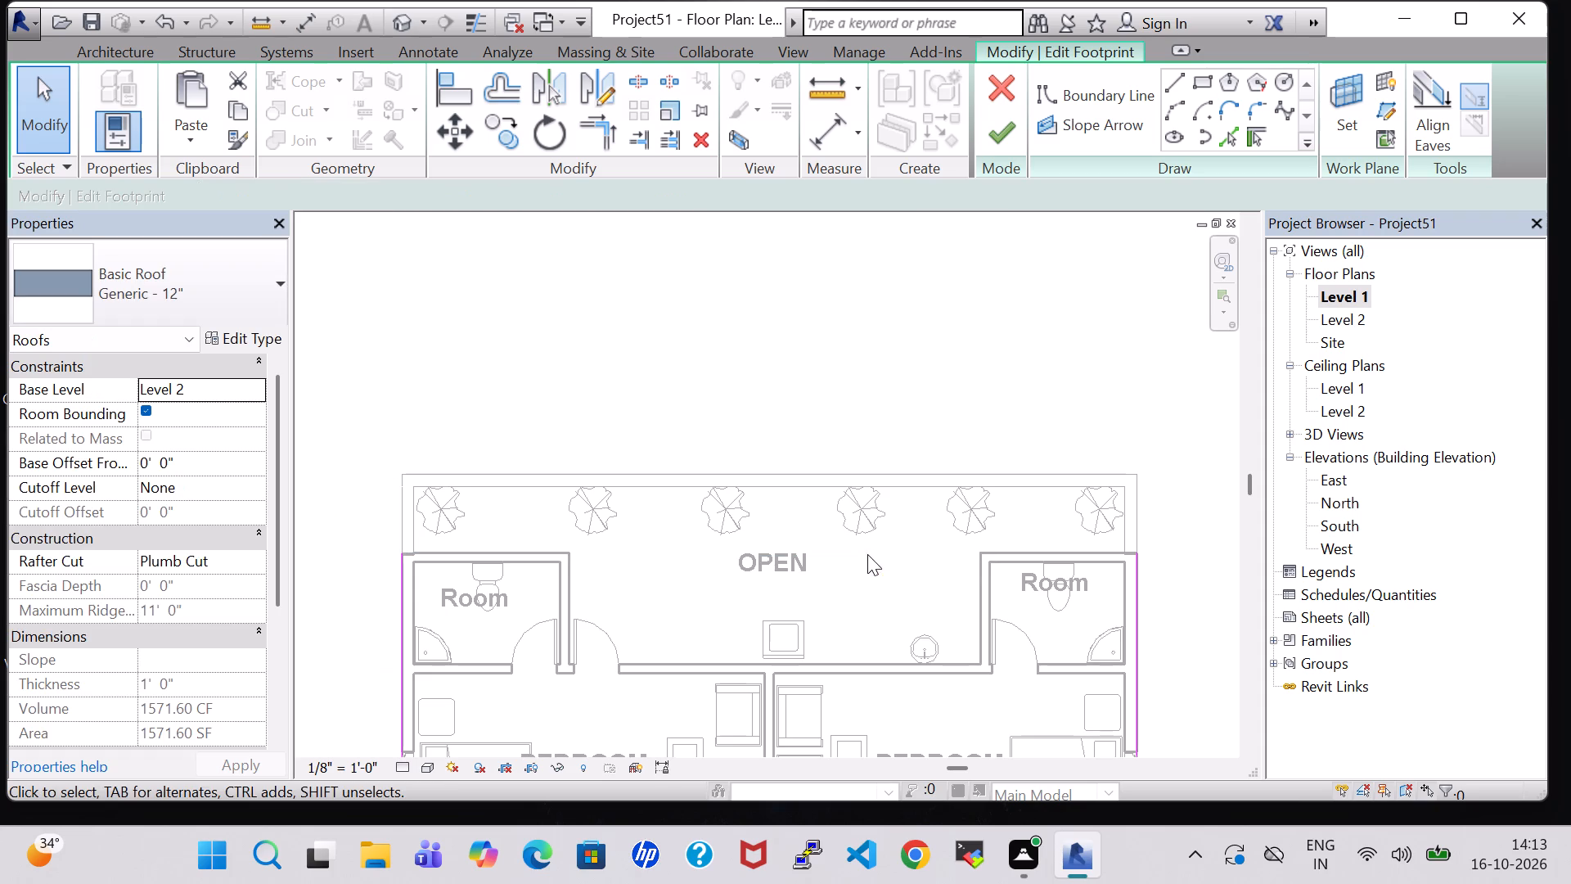
# Draw roof boundary lines along the northwest toilet room's outer edges: 9'-3" along its north wall, ending at the bedroom wall.
pyautogui.click(1180, 83)
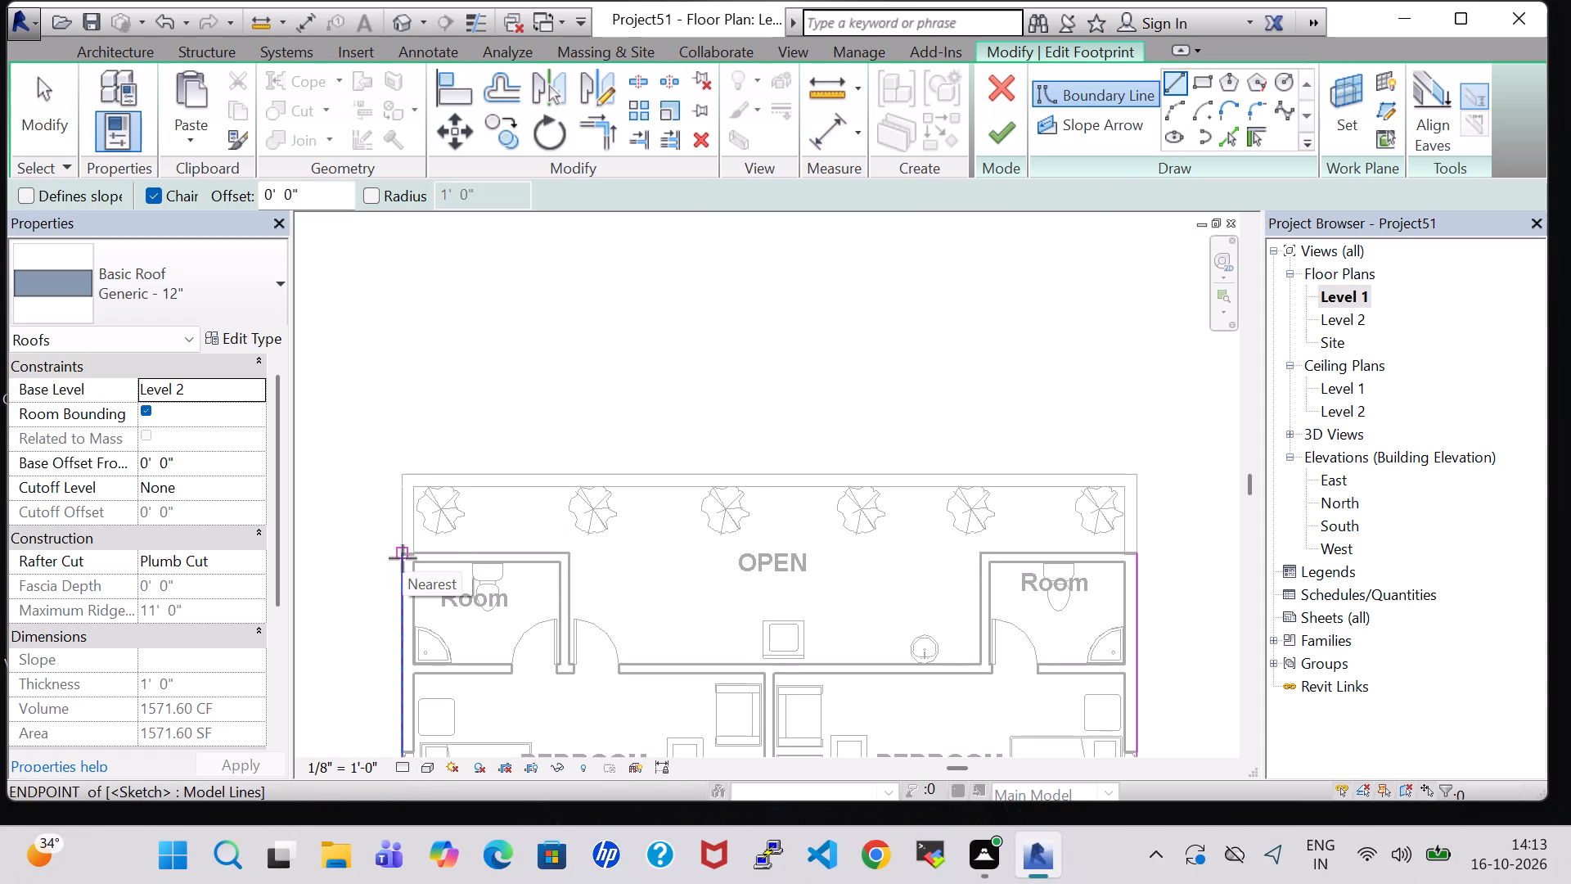
pyautogui.scroll(7, 403, 558)
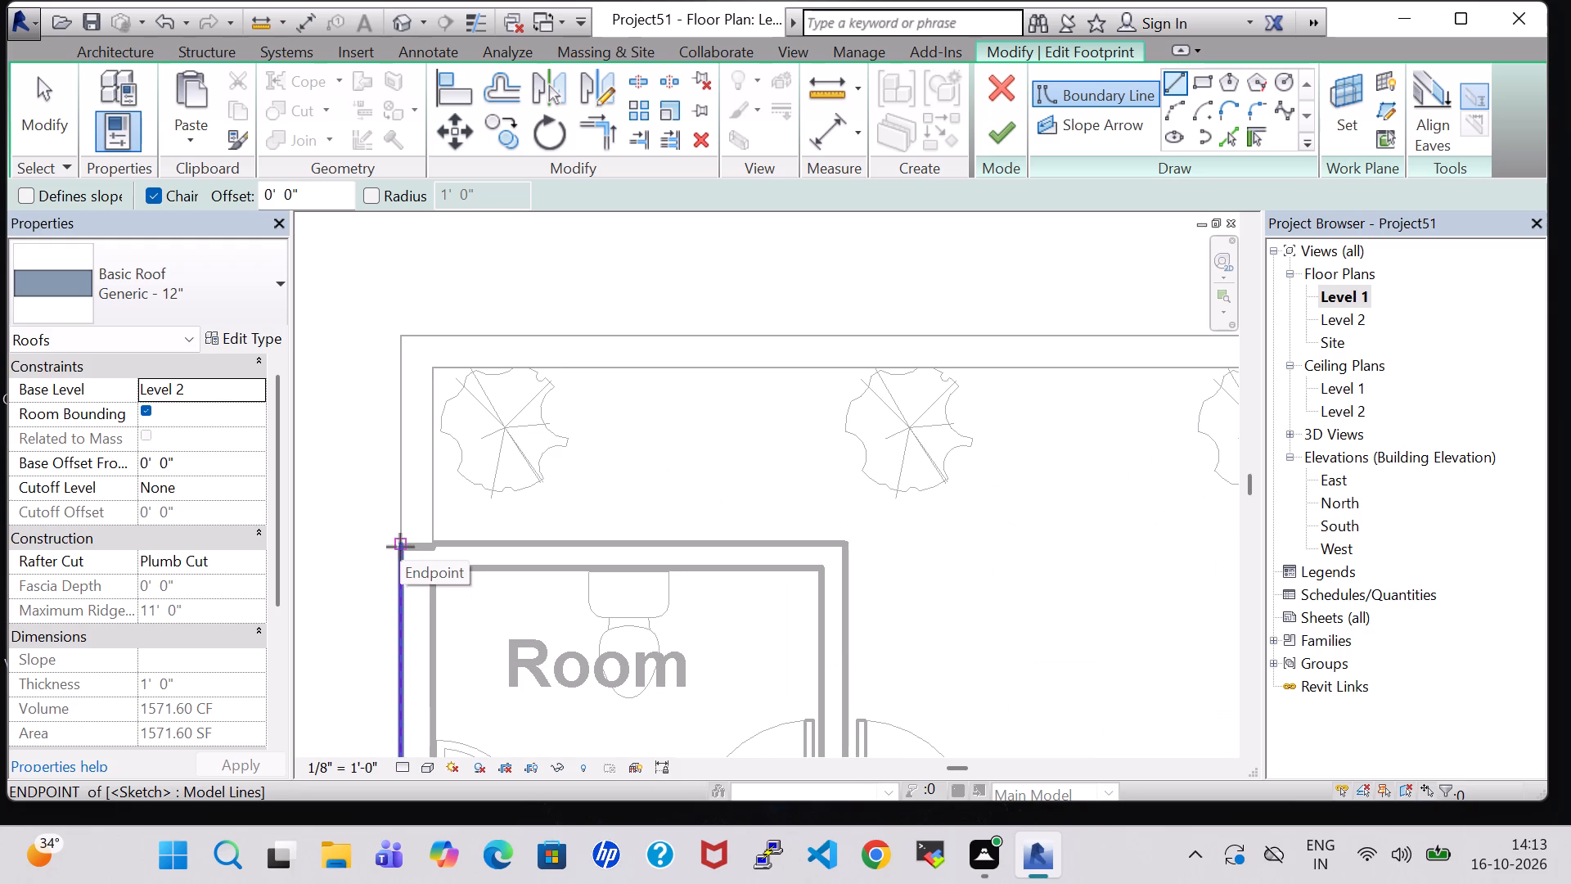
pyautogui.click(400, 547)
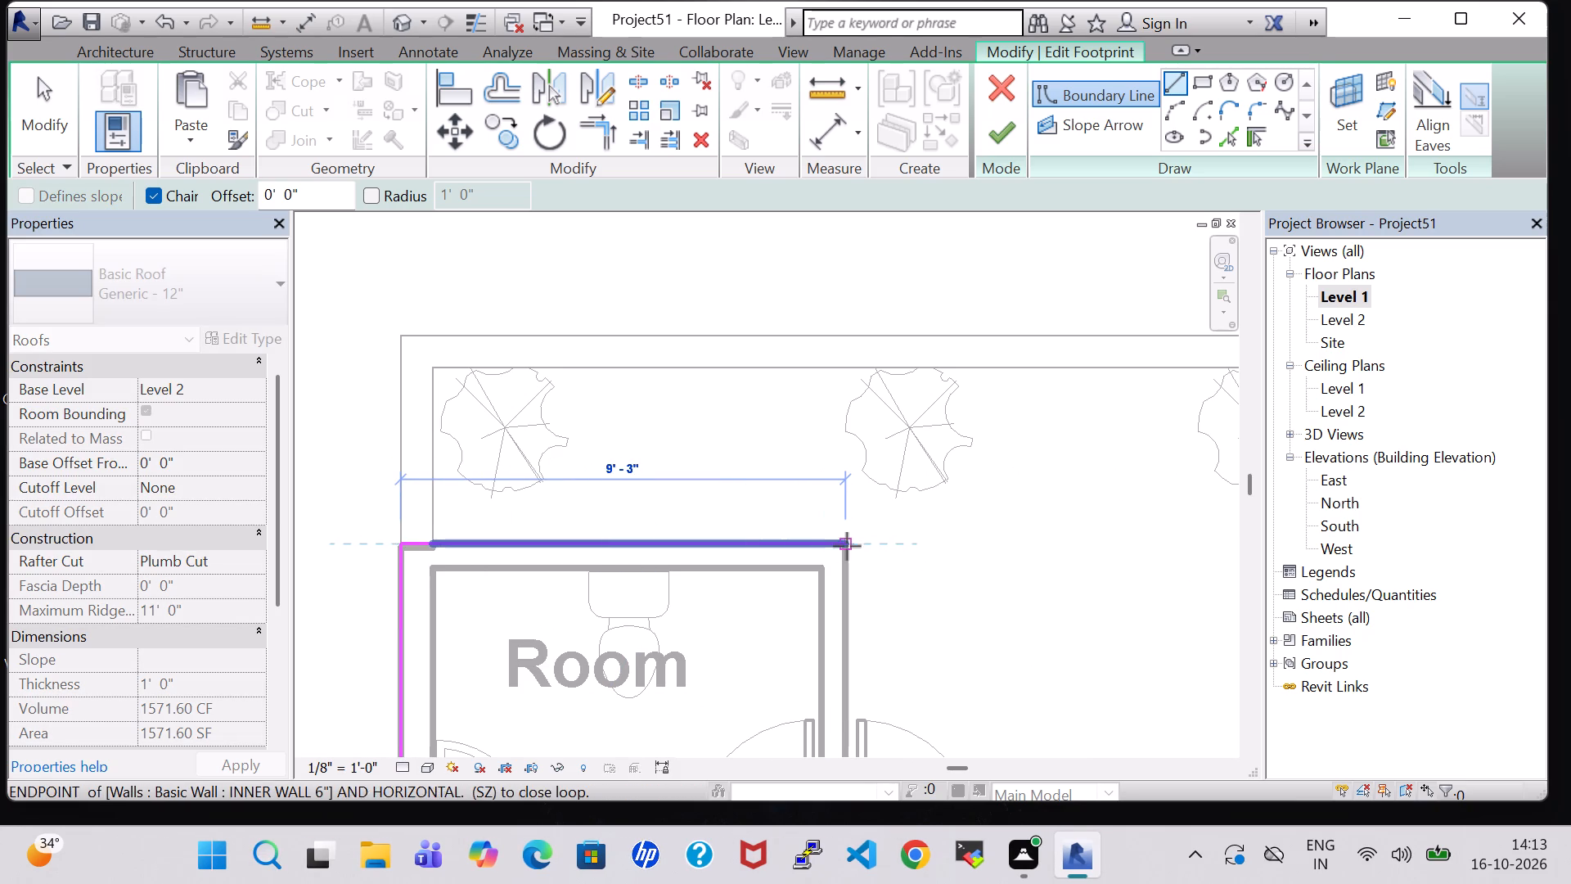
pyautogui.click(847, 546)
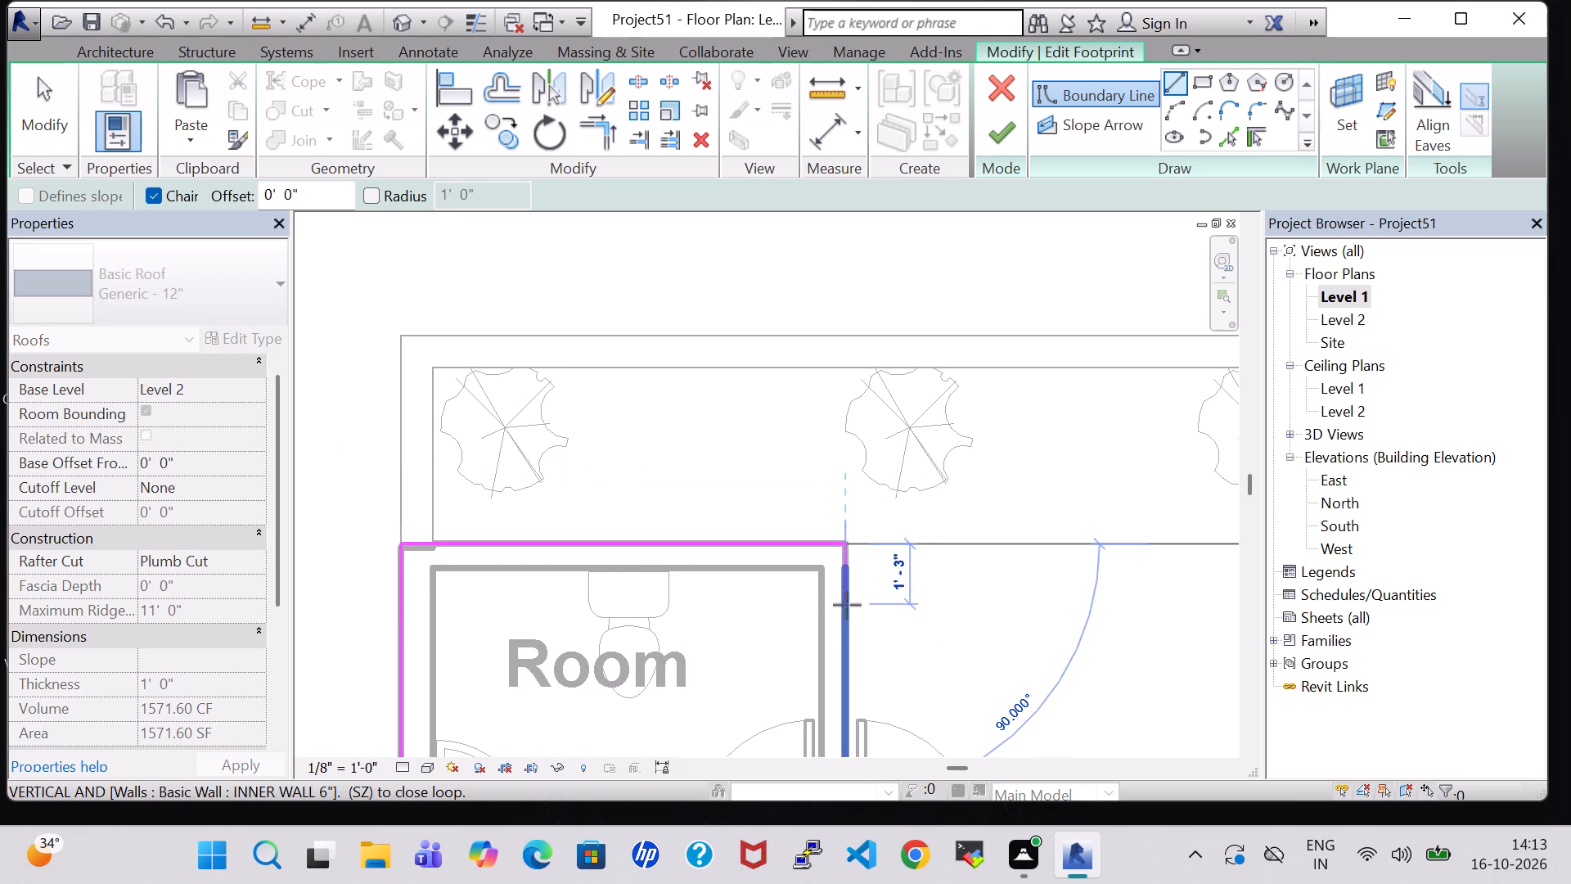
pyautogui.moveTo(847, 712); pyautogui.dragTo(847, 408, button='middle')
pyautogui.scroll(1, 847, 712)
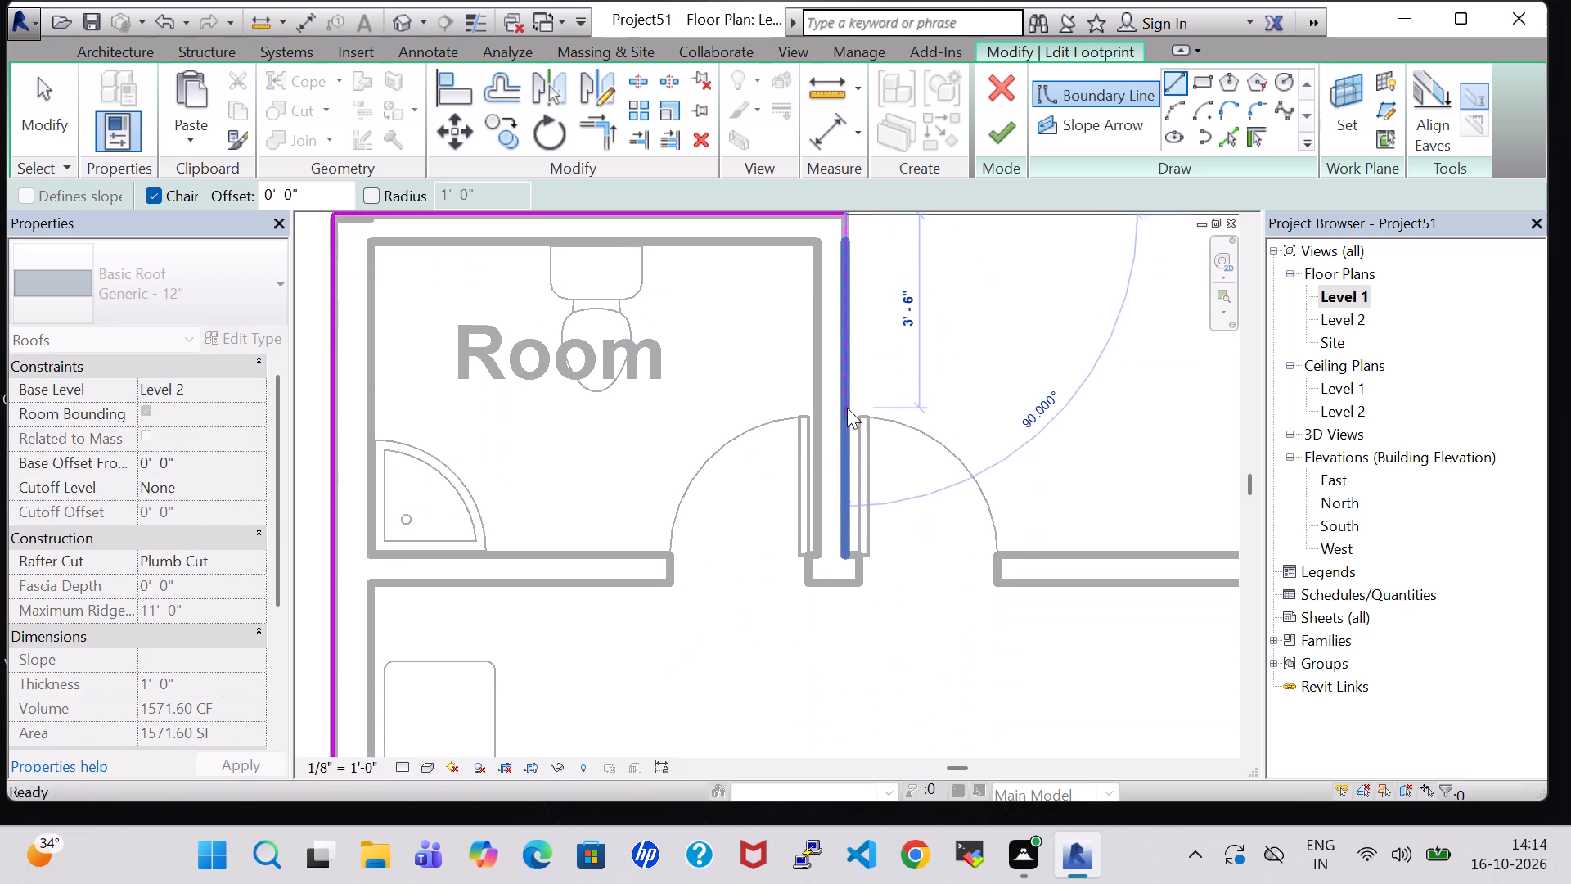
pyautogui.click(847, 553)
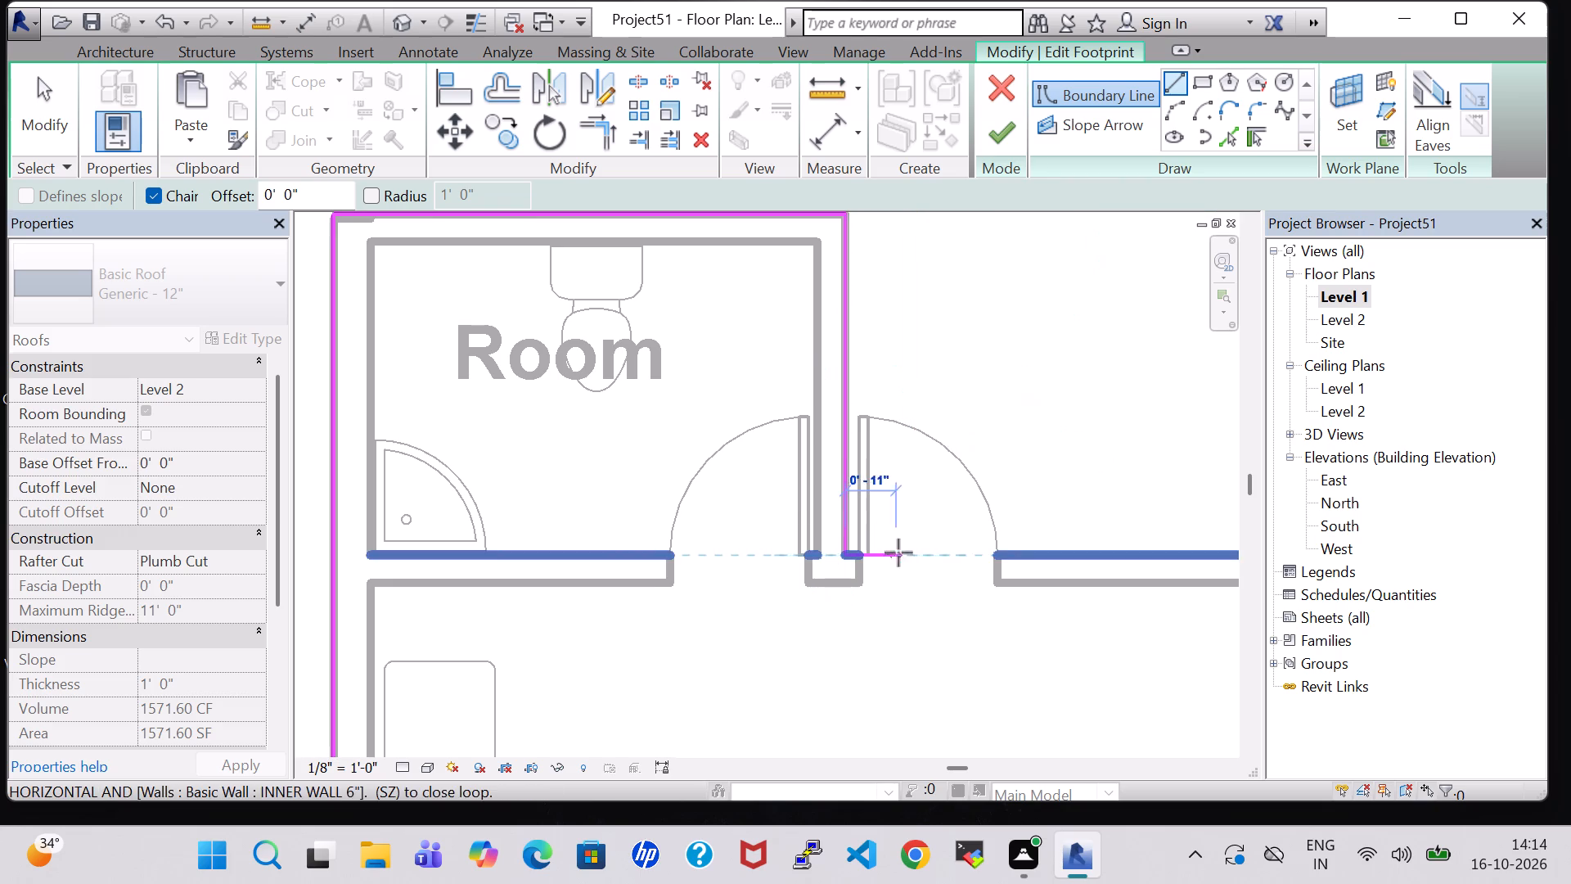
# Continue the boundary along the bedrooms' north wall and around the northeast toilet room to the east boundary line, and finish the footprint.
pyautogui.moveTo(1037, 553); pyautogui.dragTo(543, 565, button='middle')
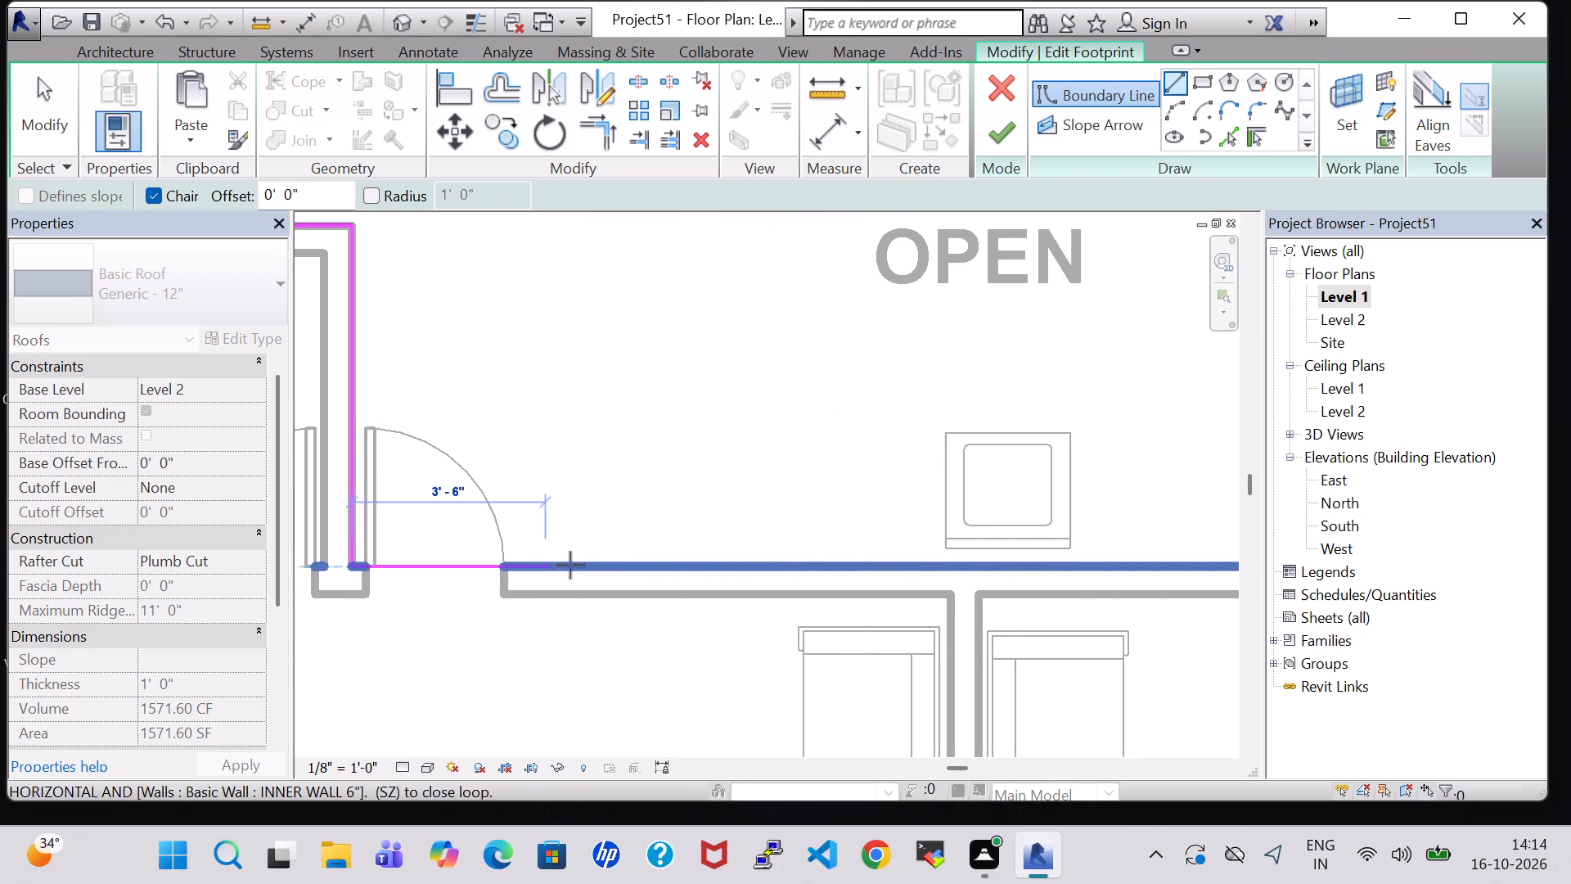
pyautogui.scroll(1, 943, 575)
pyautogui.moveTo(943, 575); pyautogui.dragTo(517, 575, button='middle')
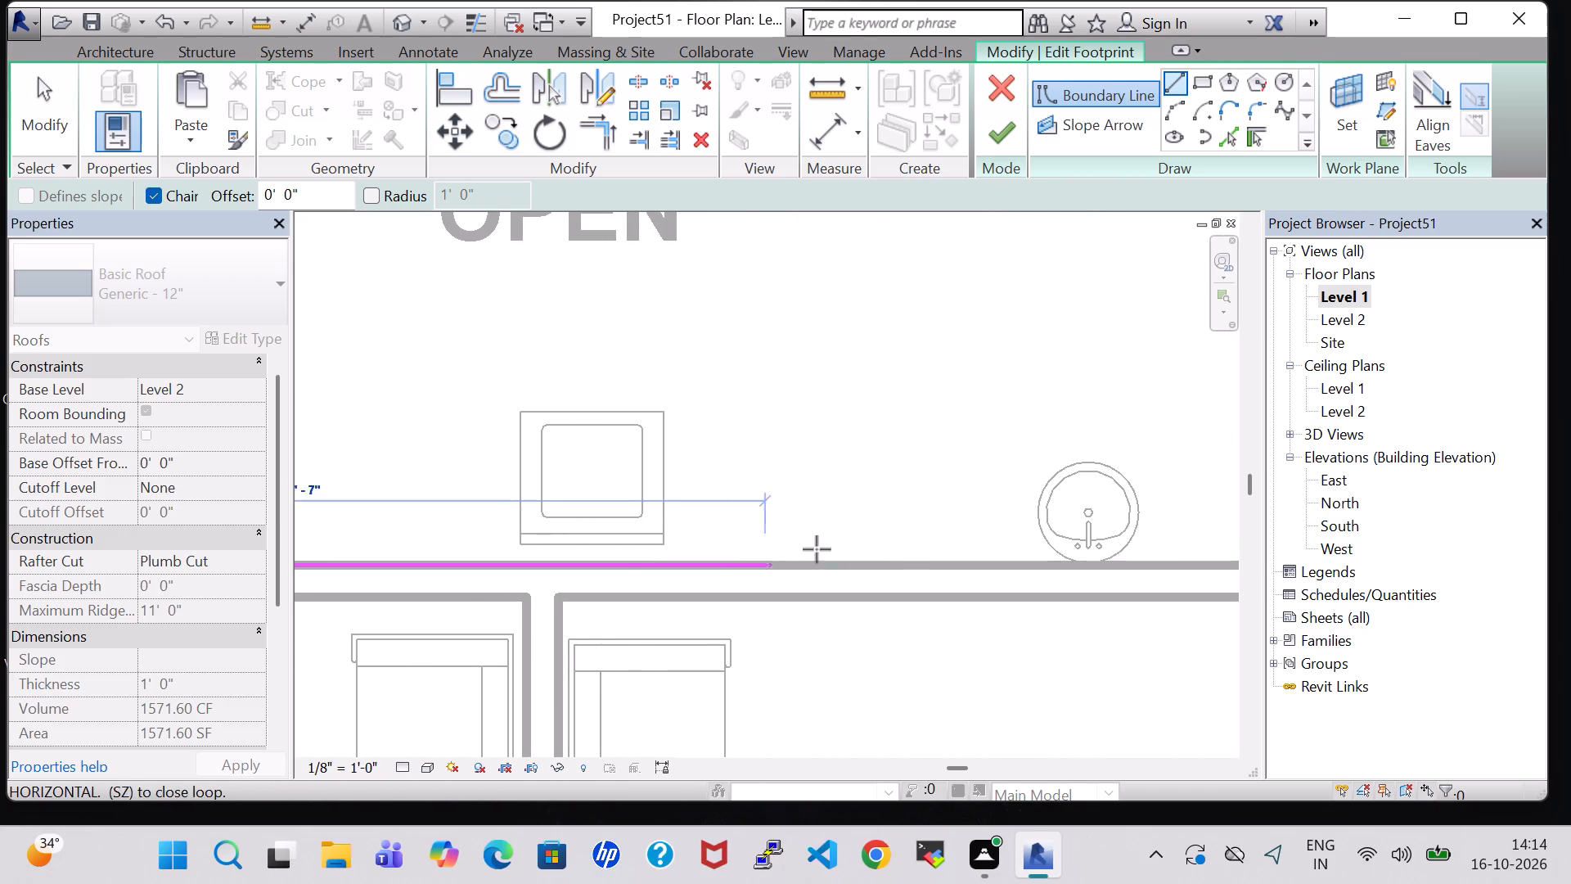
pyautogui.moveTo(1098, 559); pyautogui.dragTo(701, 566, button='middle')
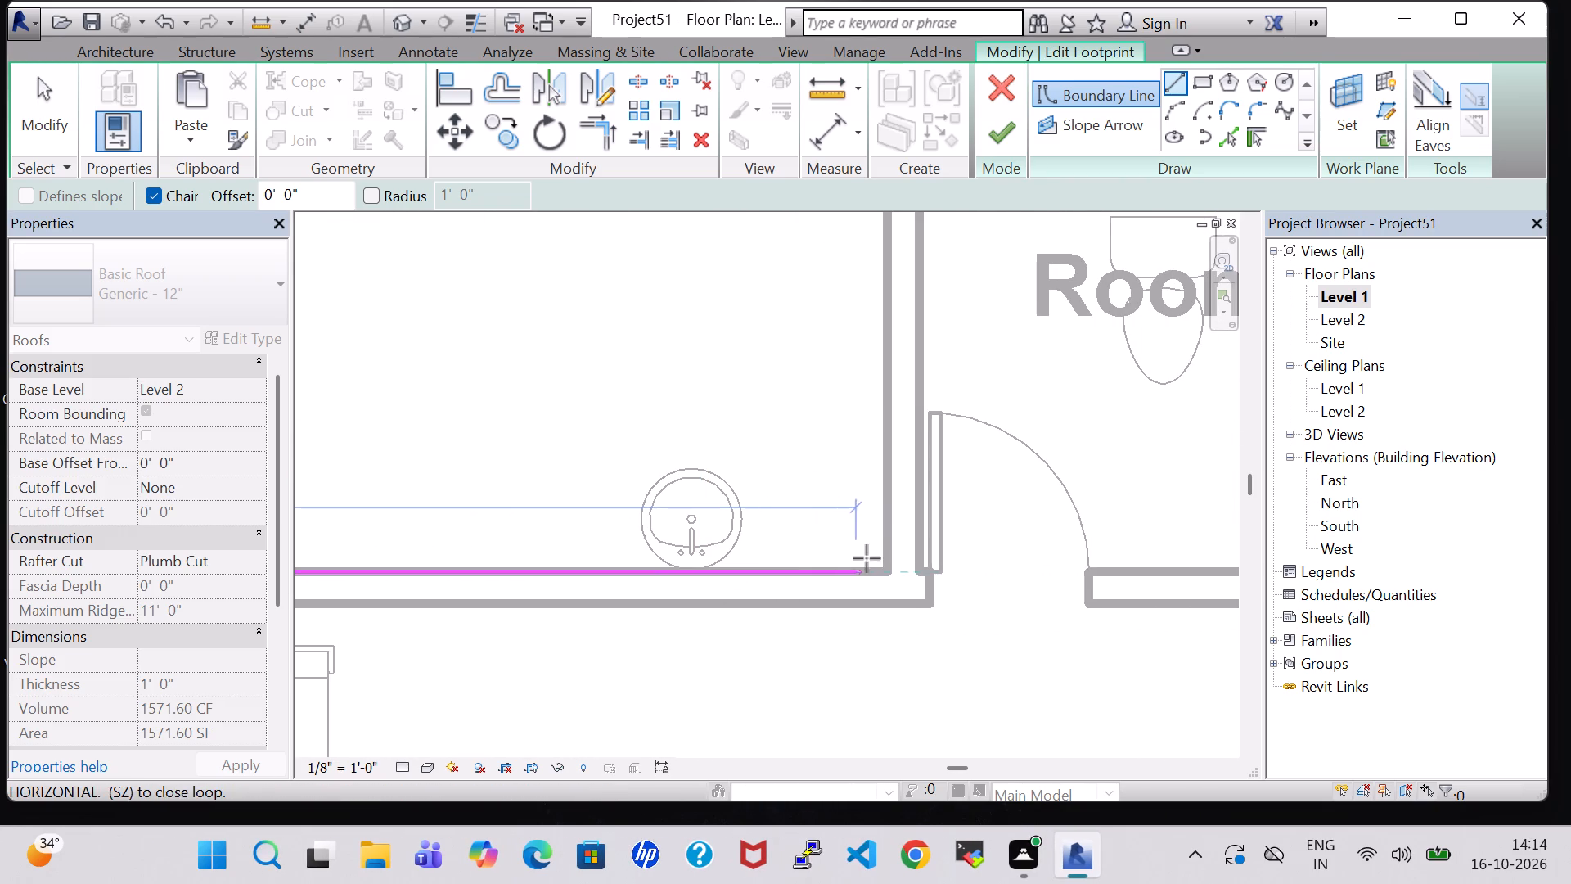
pyautogui.click(890, 568)
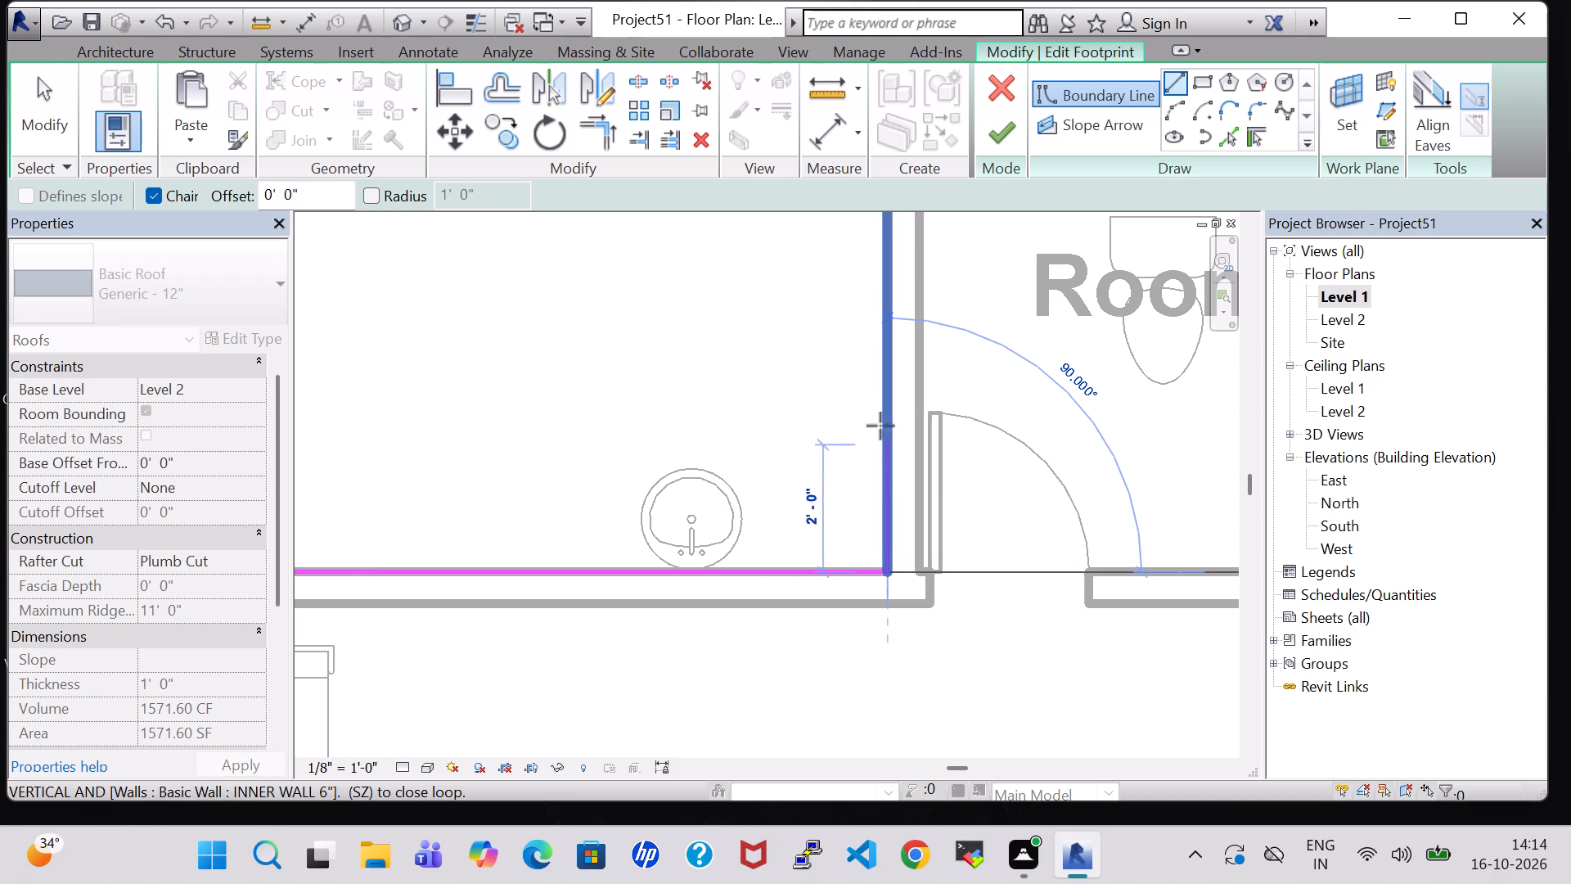
pyautogui.moveTo(884, 329); pyautogui.dragTo(877, 602, button='middle')
pyautogui.scroll(1, 877, 602)
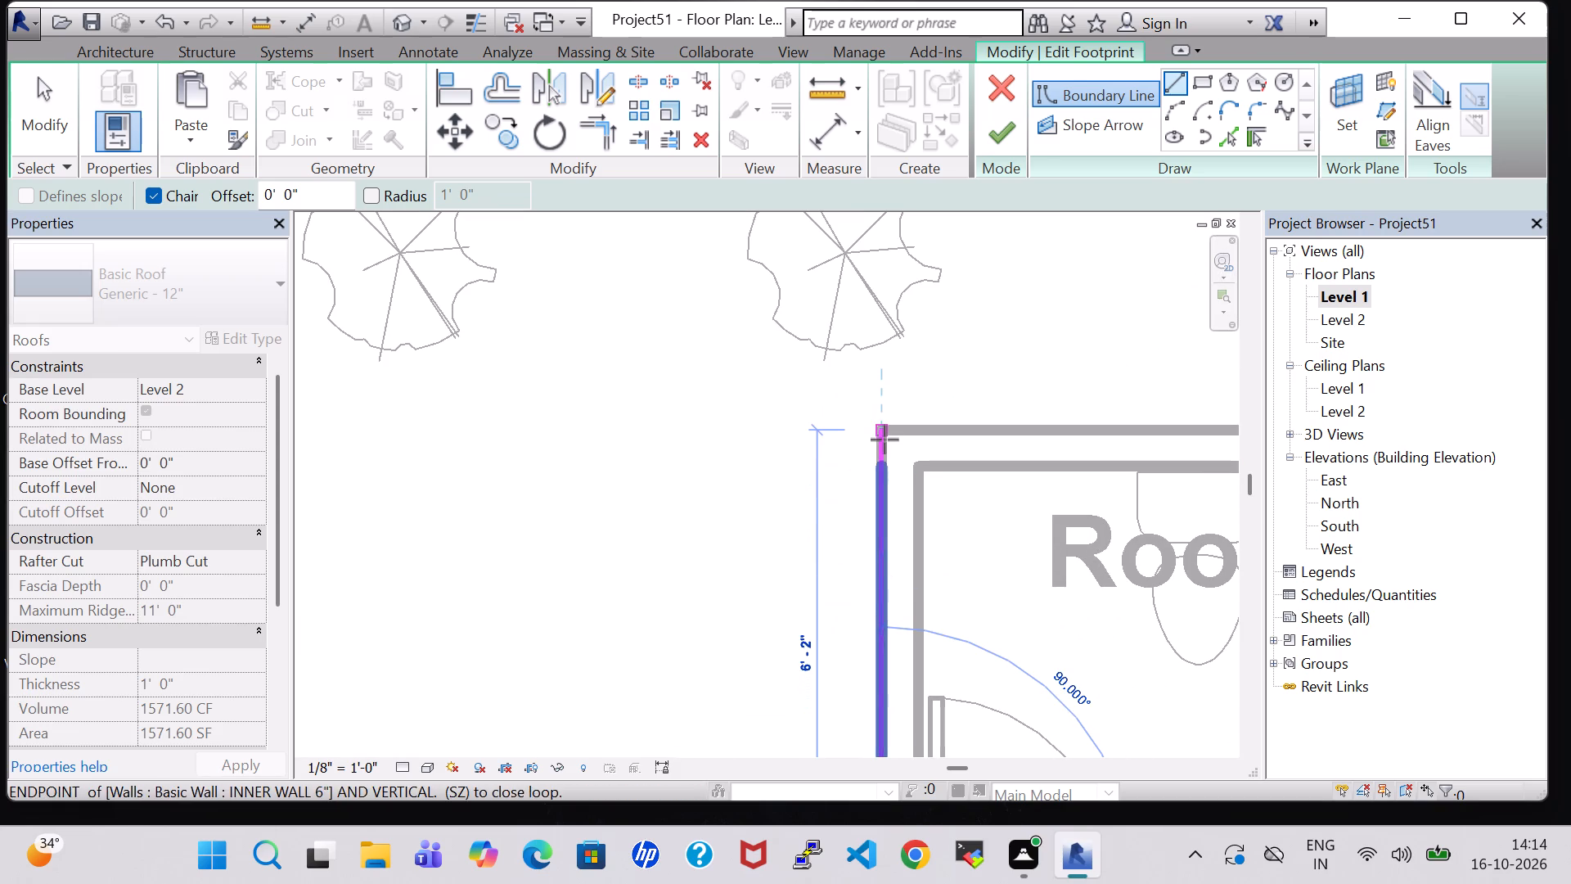
pyautogui.click(885, 435)
pyautogui.moveTo(1067, 425); pyautogui.dragTo(628, 432, button='middle')
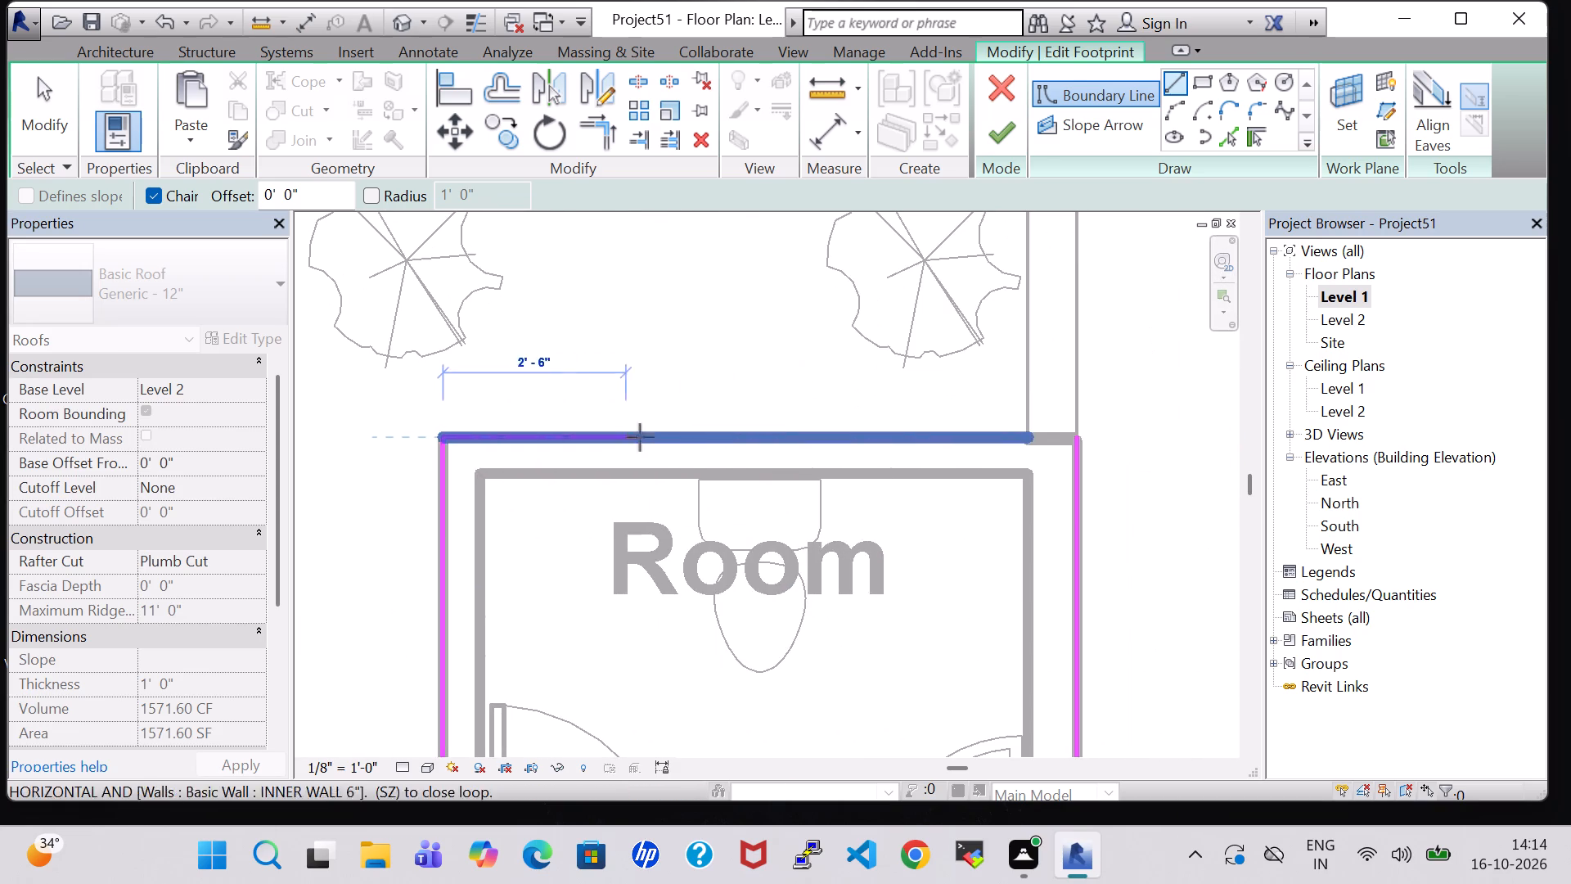
pyautogui.click(1077, 441)
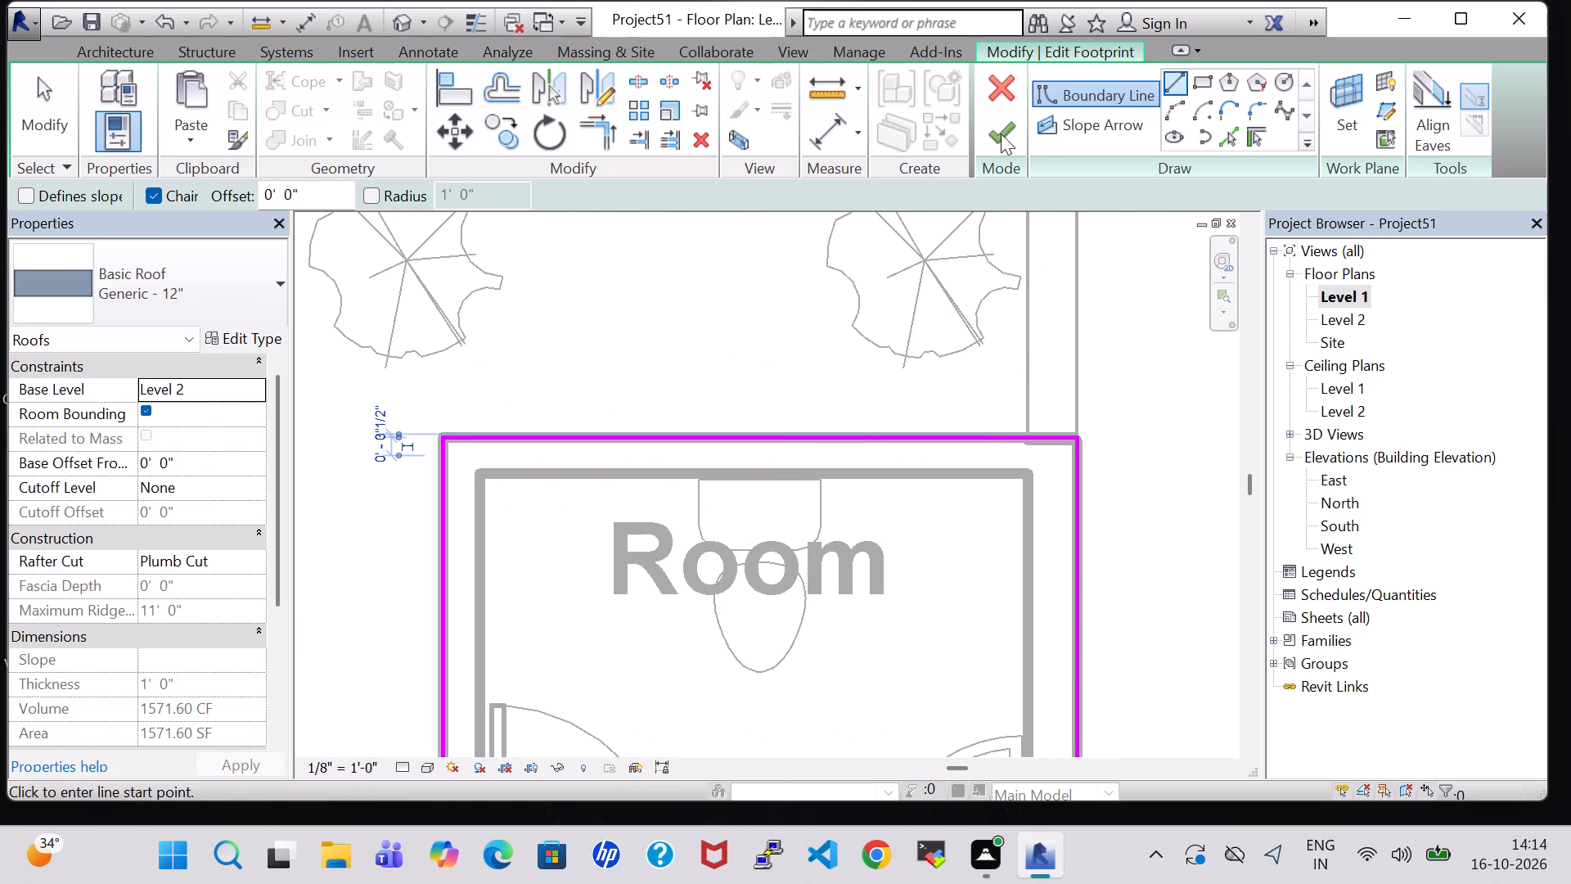
pyautogui.click(990, 121)
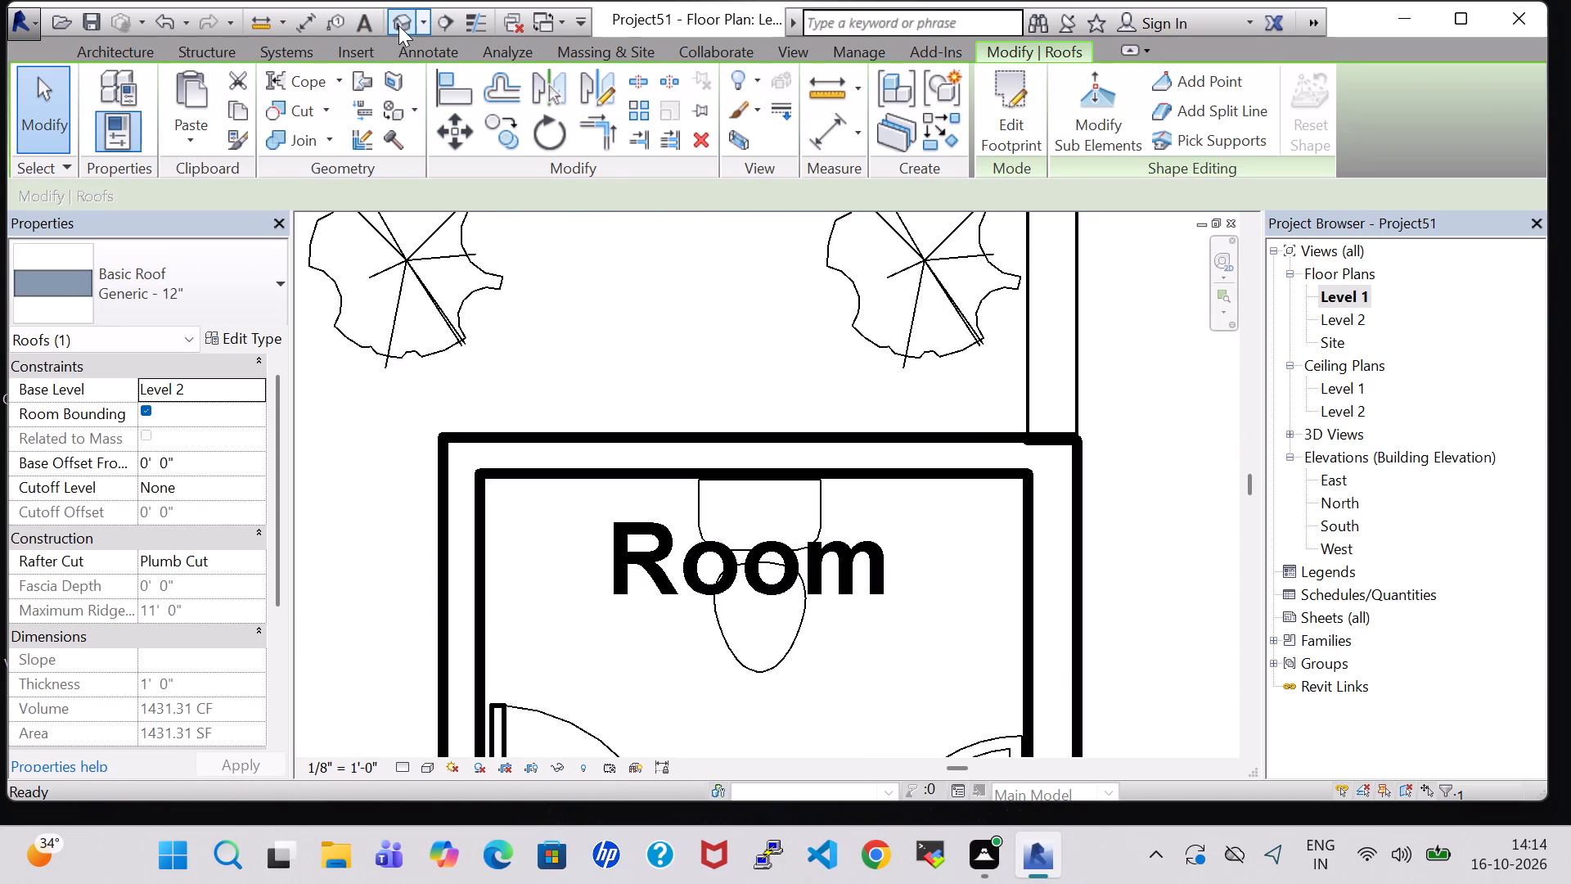
# Open the 3D view and examine the edited roof around the rear OPEN area and from the front.
pyautogui.click(398, 25)
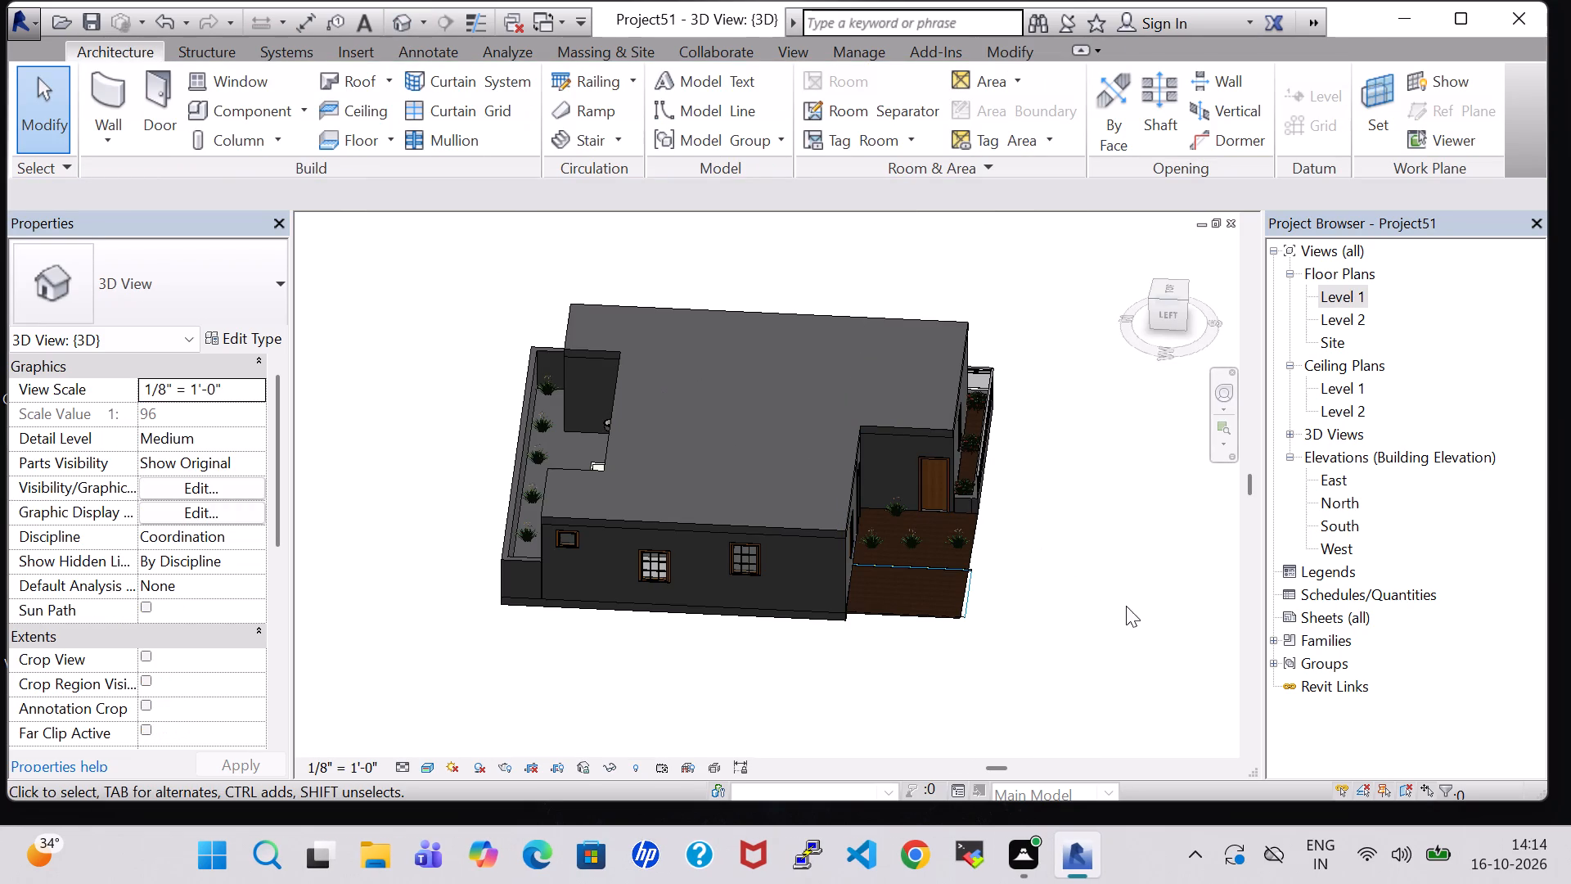
pyautogui.keyDown('shift'); pyautogui.moveTo(467, 310); pyautogui.dragTo(619, 360, button='middle'); pyautogui.keyUp('shift')
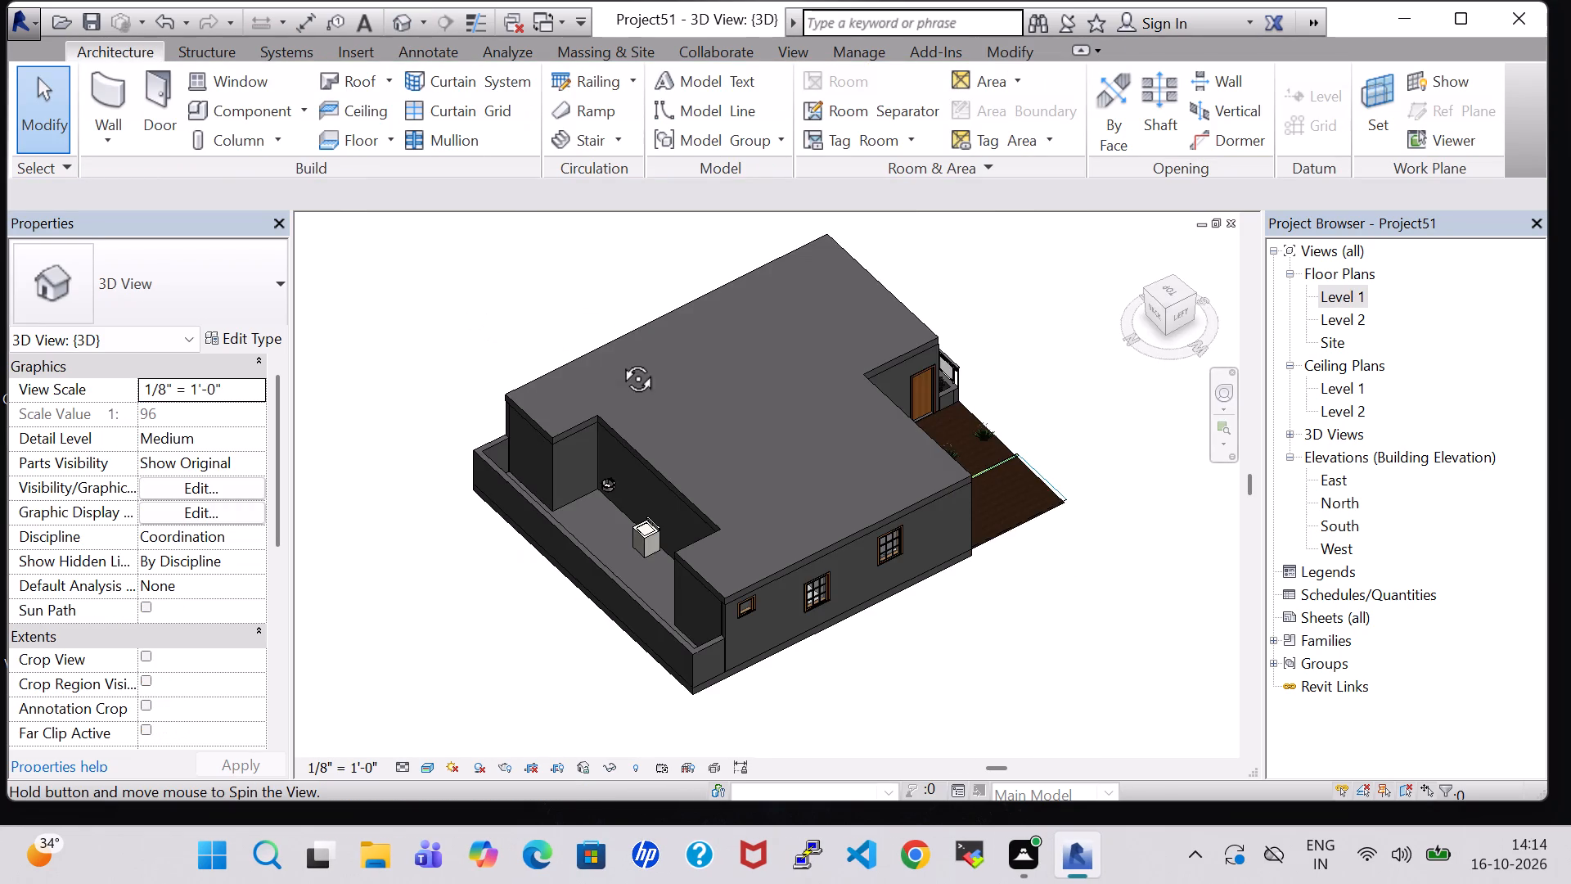
pyautogui.keyDown('shift'); pyautogui.moveTo(586, 300); pyautogui.dragTo(623, 405, button='middle'); pyautogui.keyUp('shift')
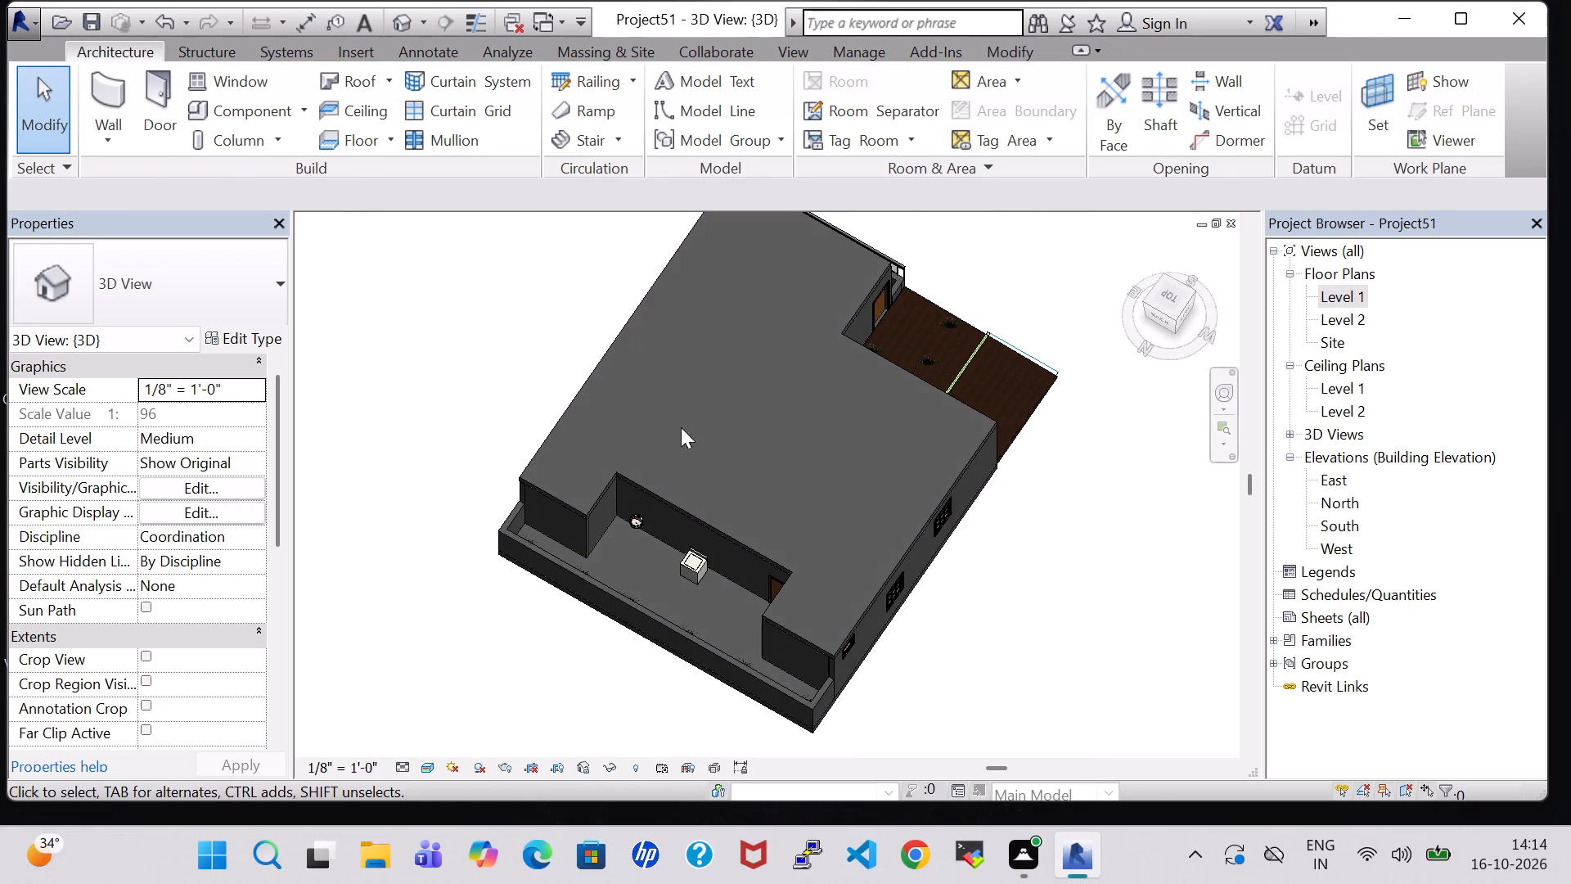
pyautogui.keyDown('shift'); pyautogui.moveTo(987, 584); pyautogui.dragTo(642, 454, button='middle'); pyautogui.keyUp('shift')
pyautogui.keyDown('shift'); pyautogui.scroll(1, 911, 570); pyautogui.keyUp('shift')
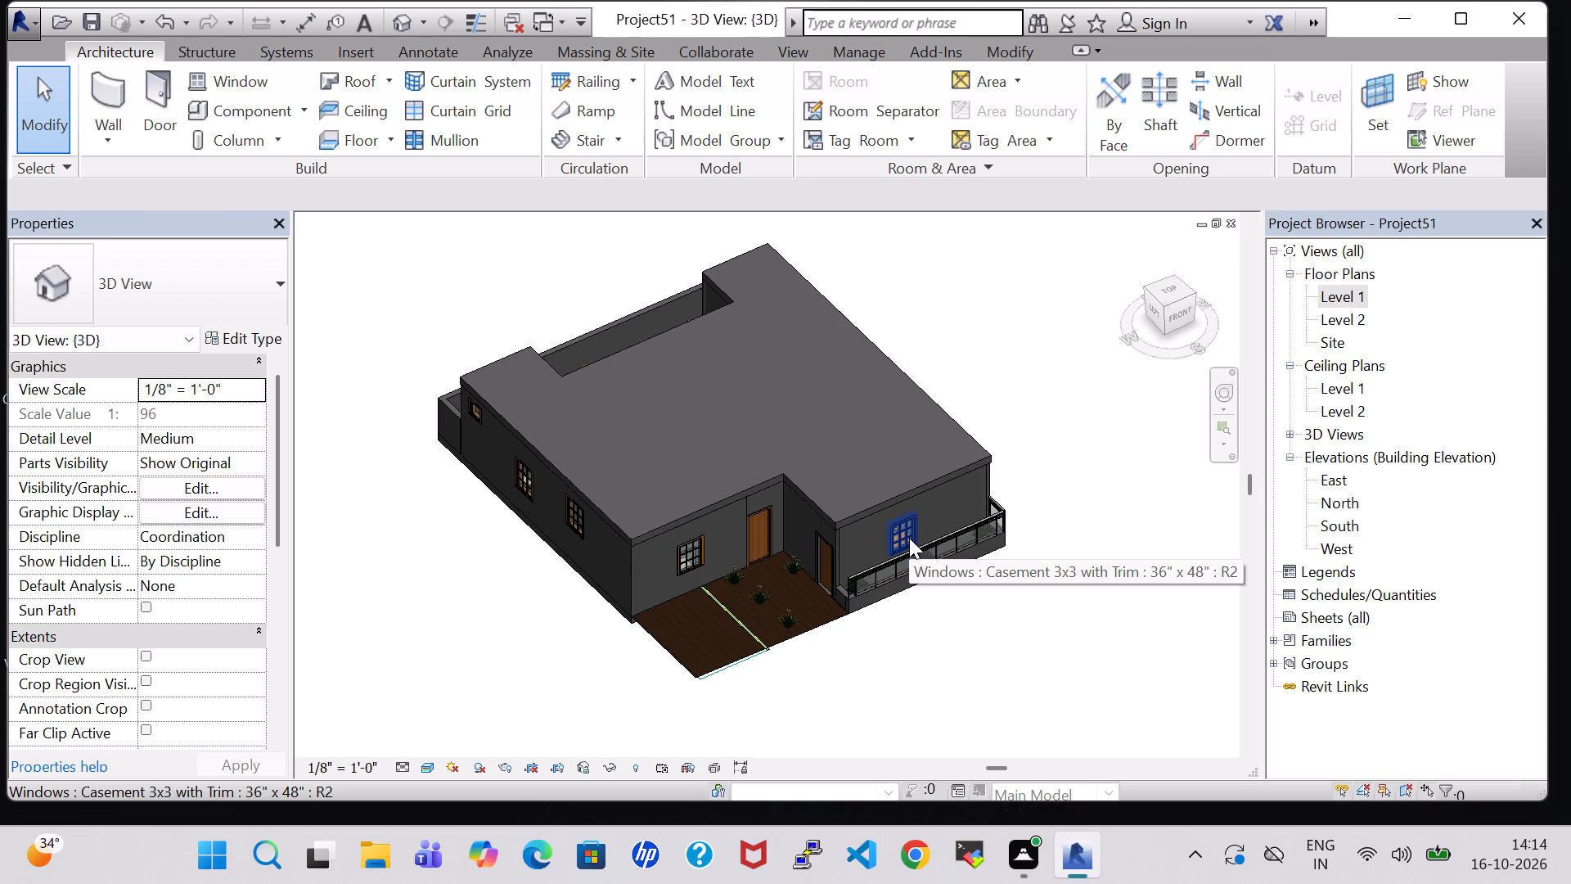
pyautogui.click(1185, 315)
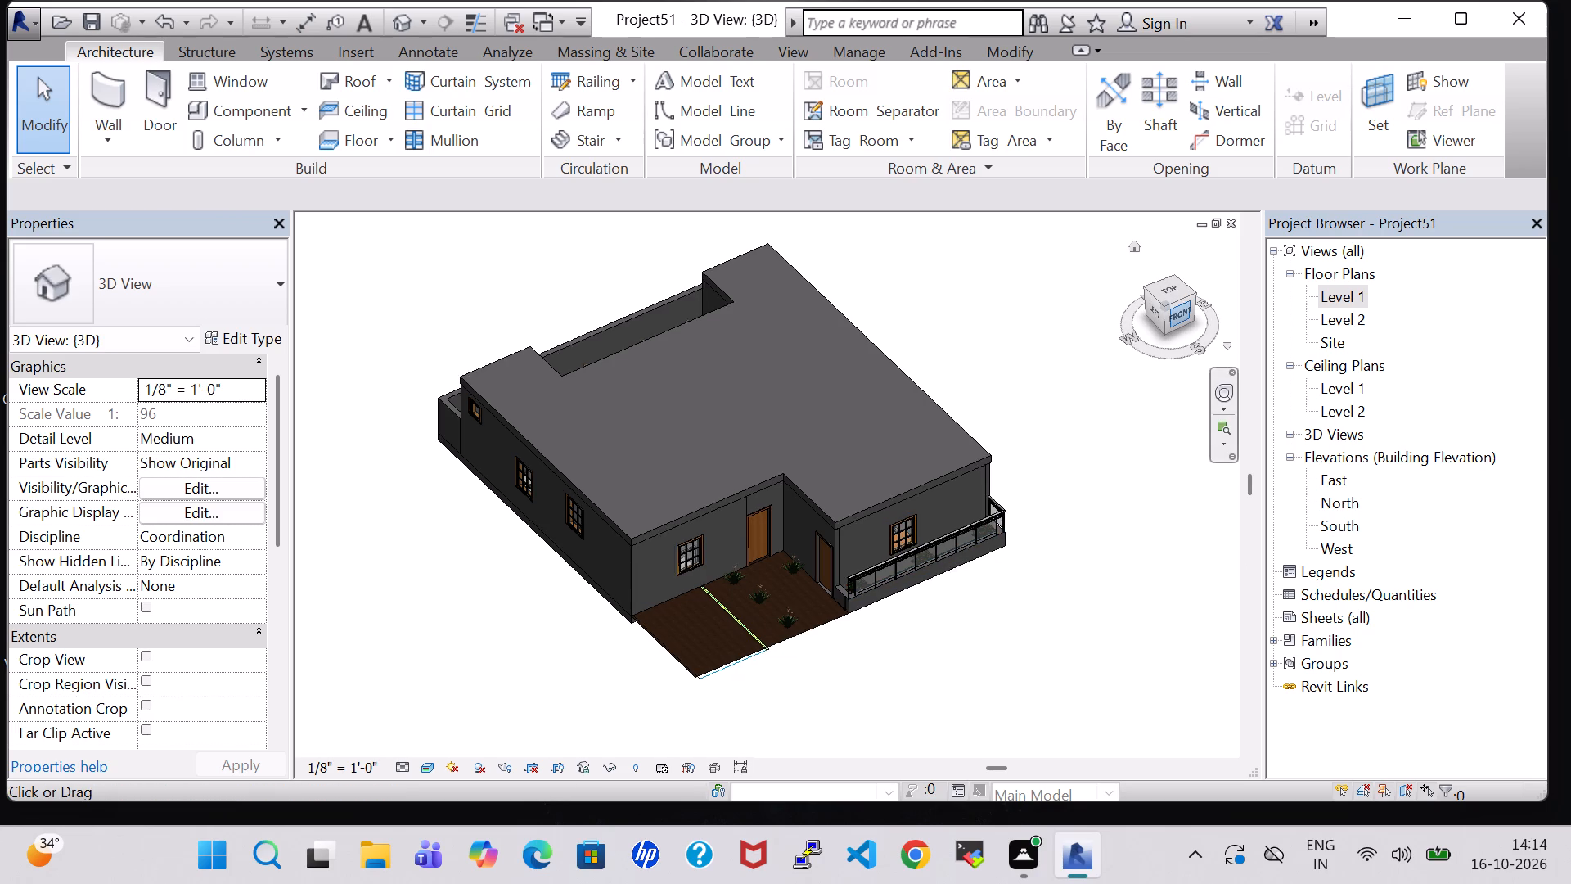
pyautogui.scroll(1, 898, 471)
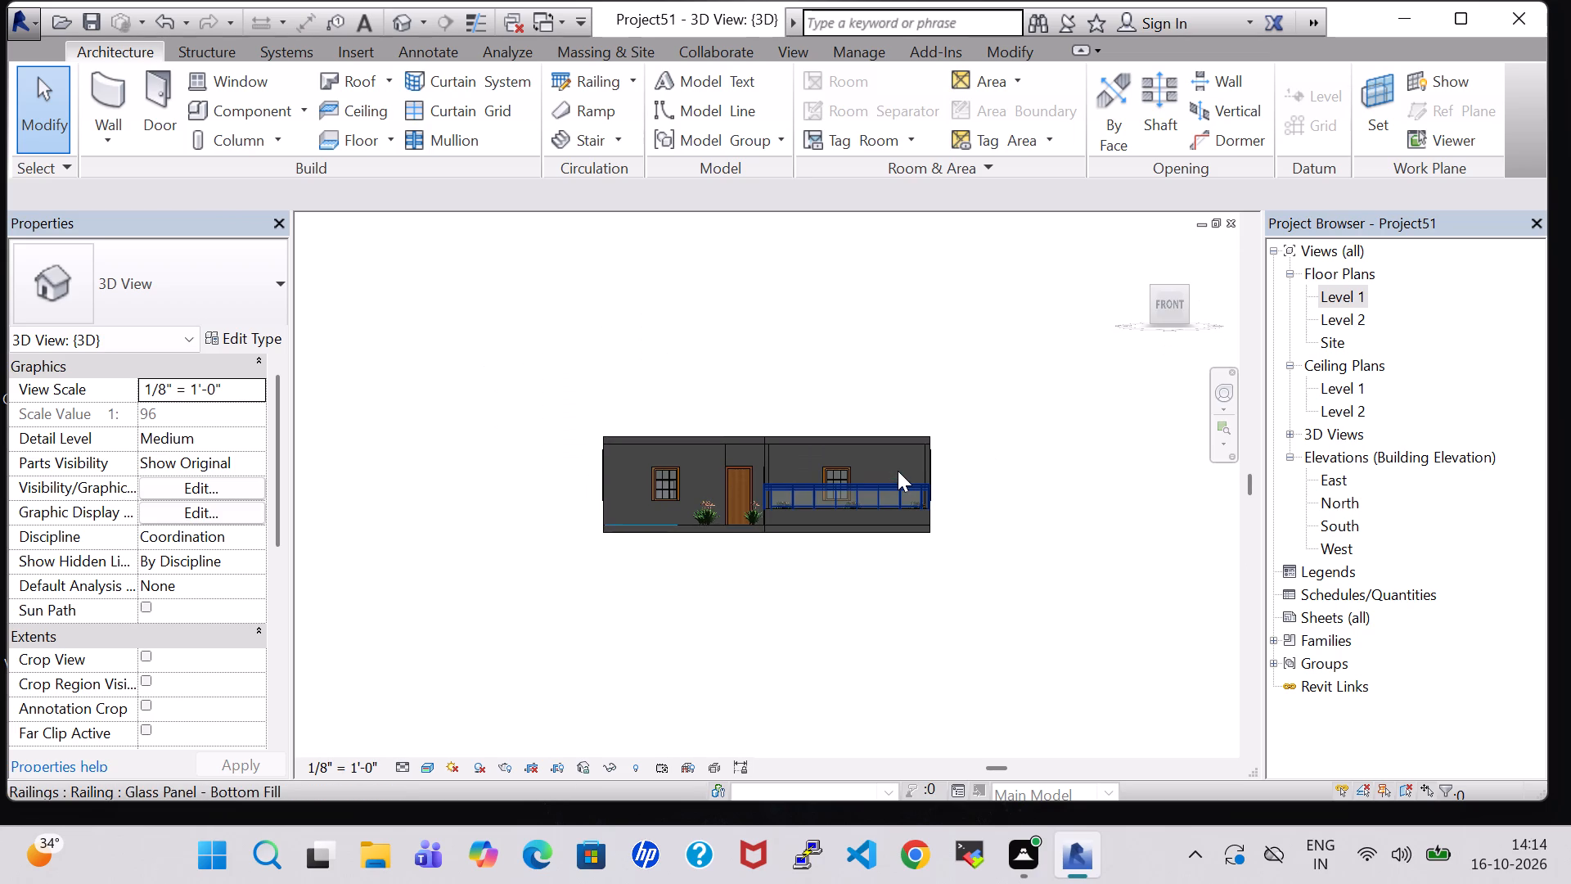
pyautogui.scroll(3, 898, 471)
# Set the structure material of the Generic - 12" roof type to Brick, Common.
pyautogui.click(891, 415)
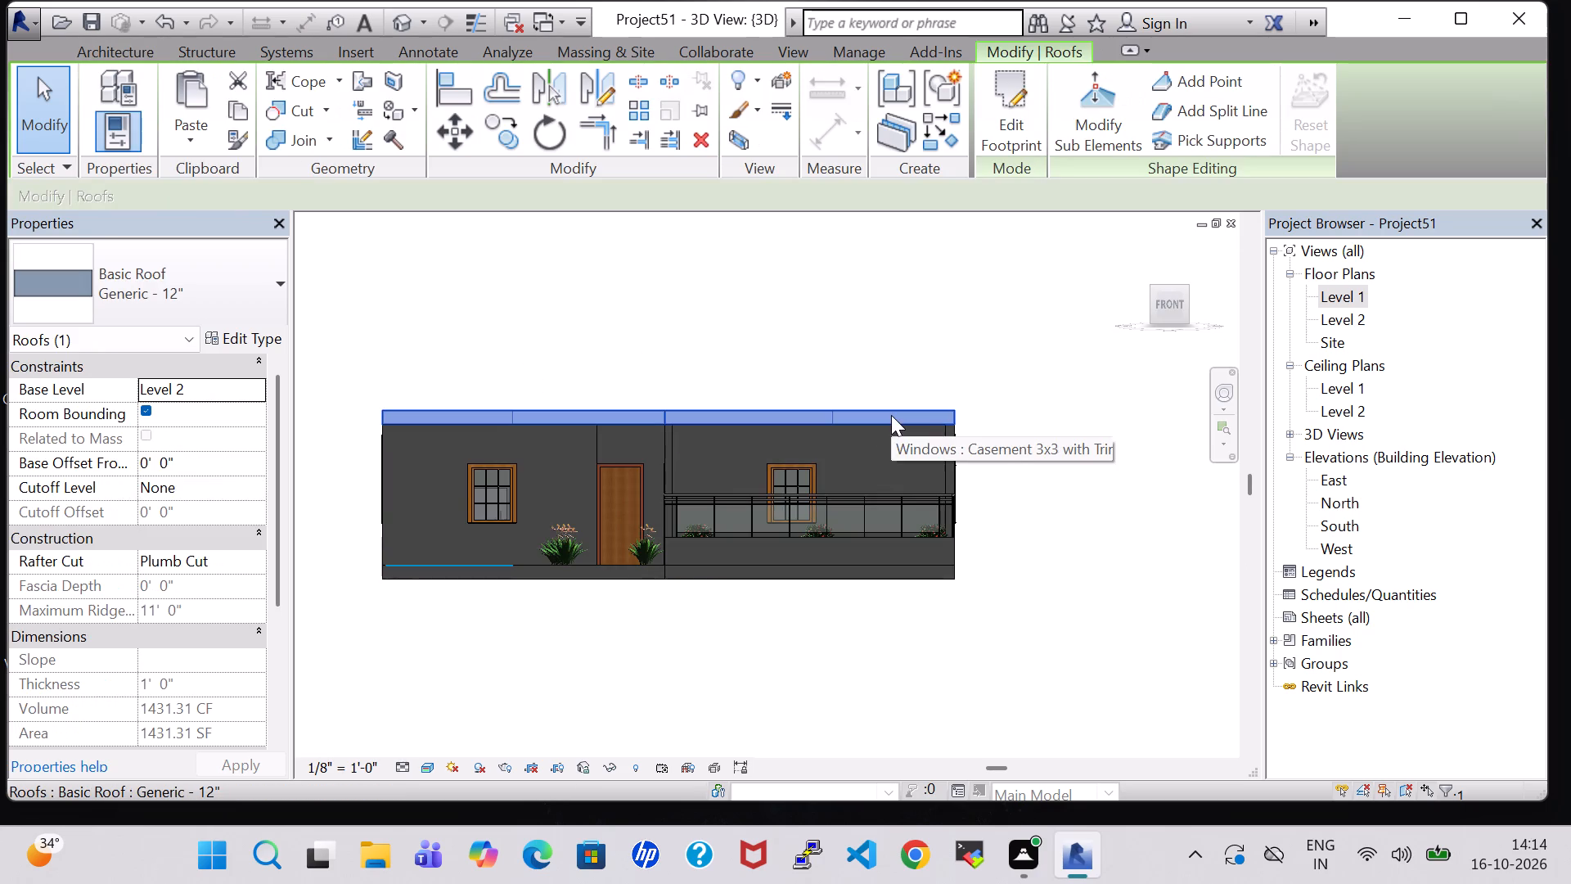
pyautogui.click(227, 335)
pyautogui.click(1362, 360)
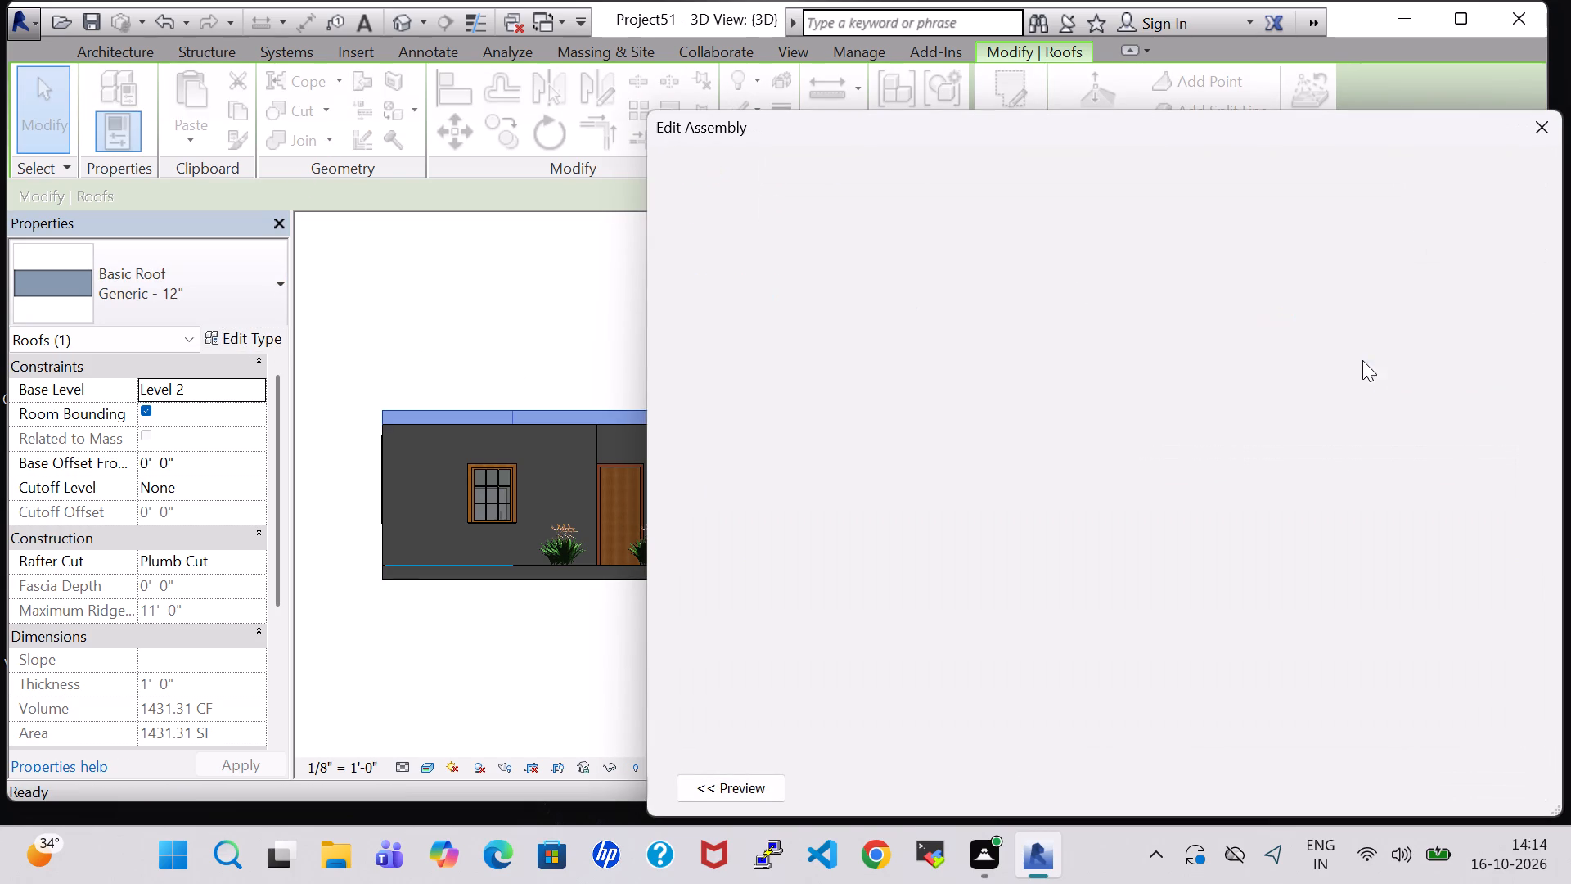
pyautogui.click(1092, 359)
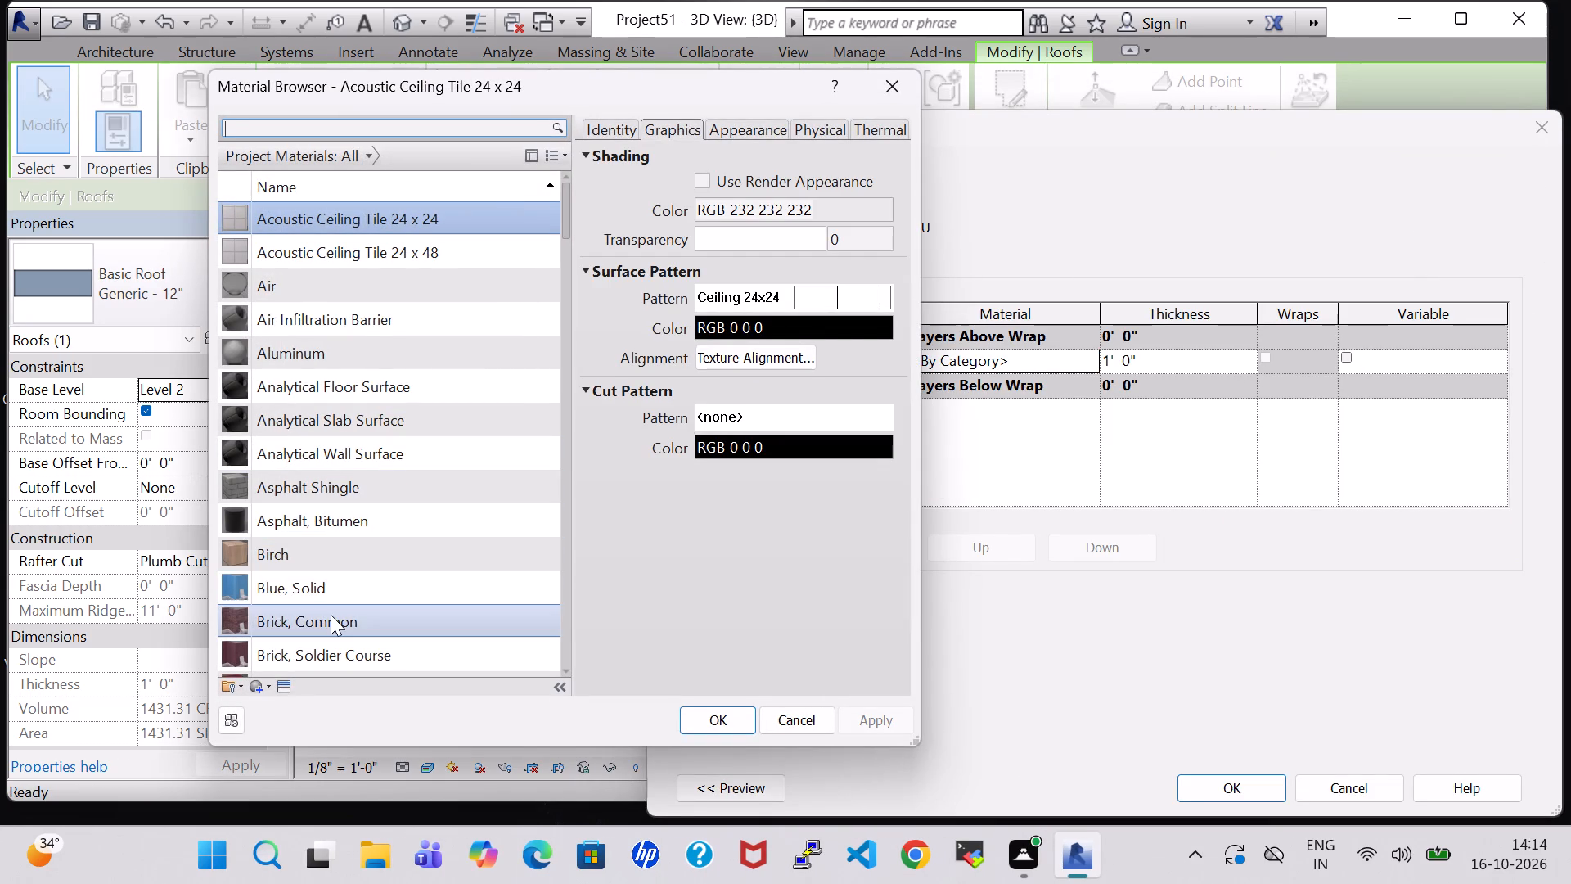
pyautogui.click(331, 615)
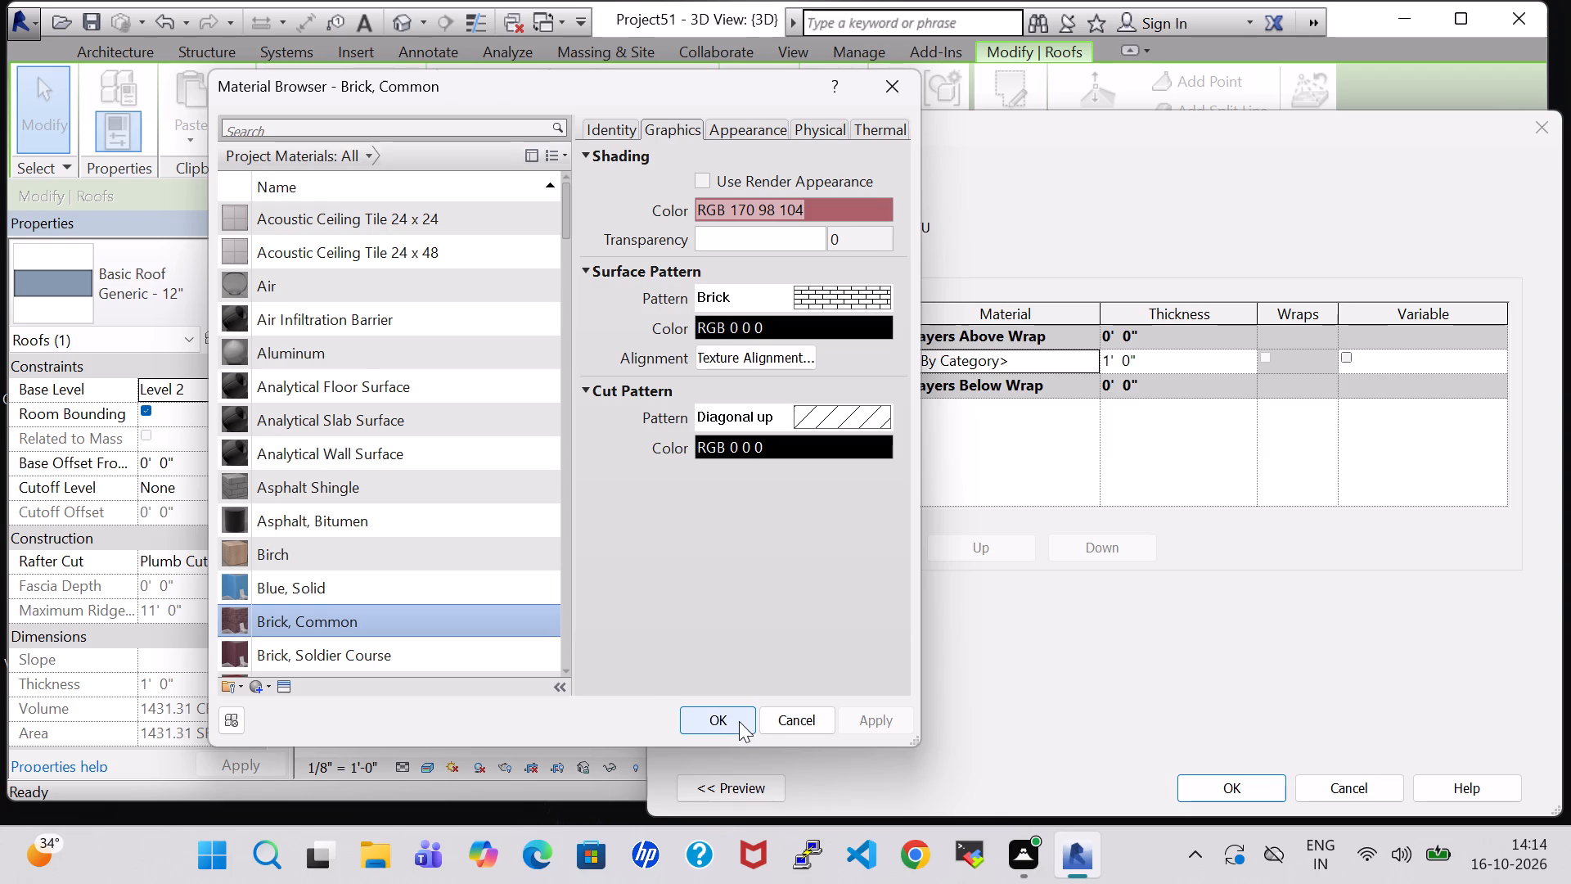
pyautogui.click(739, 721)
pyautogui.click(1215, 783)
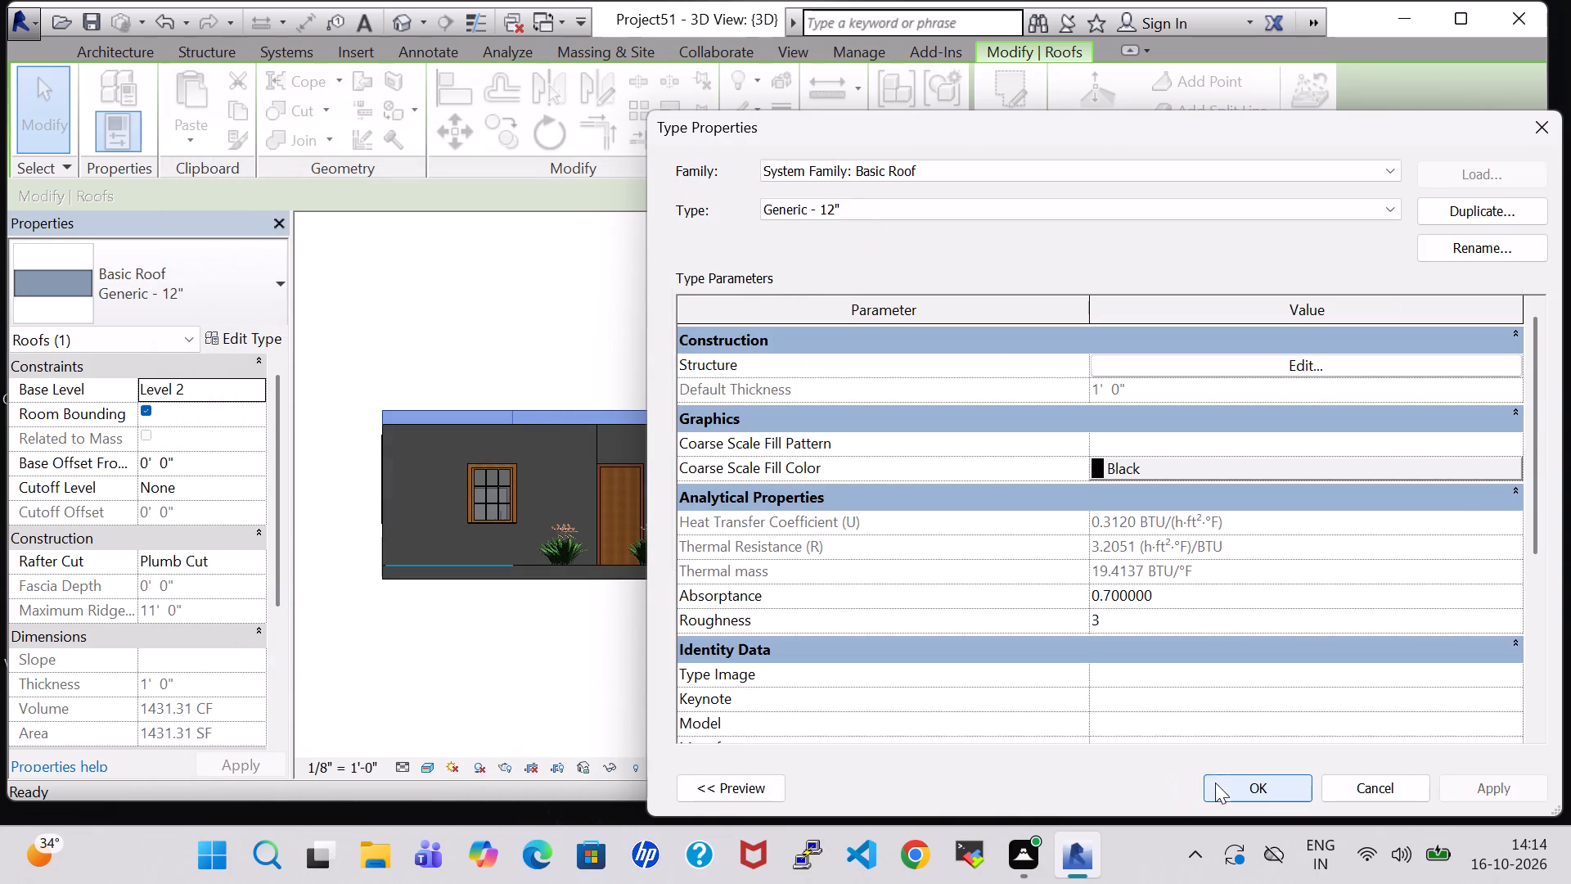
pyautogui.click(1279, 788)
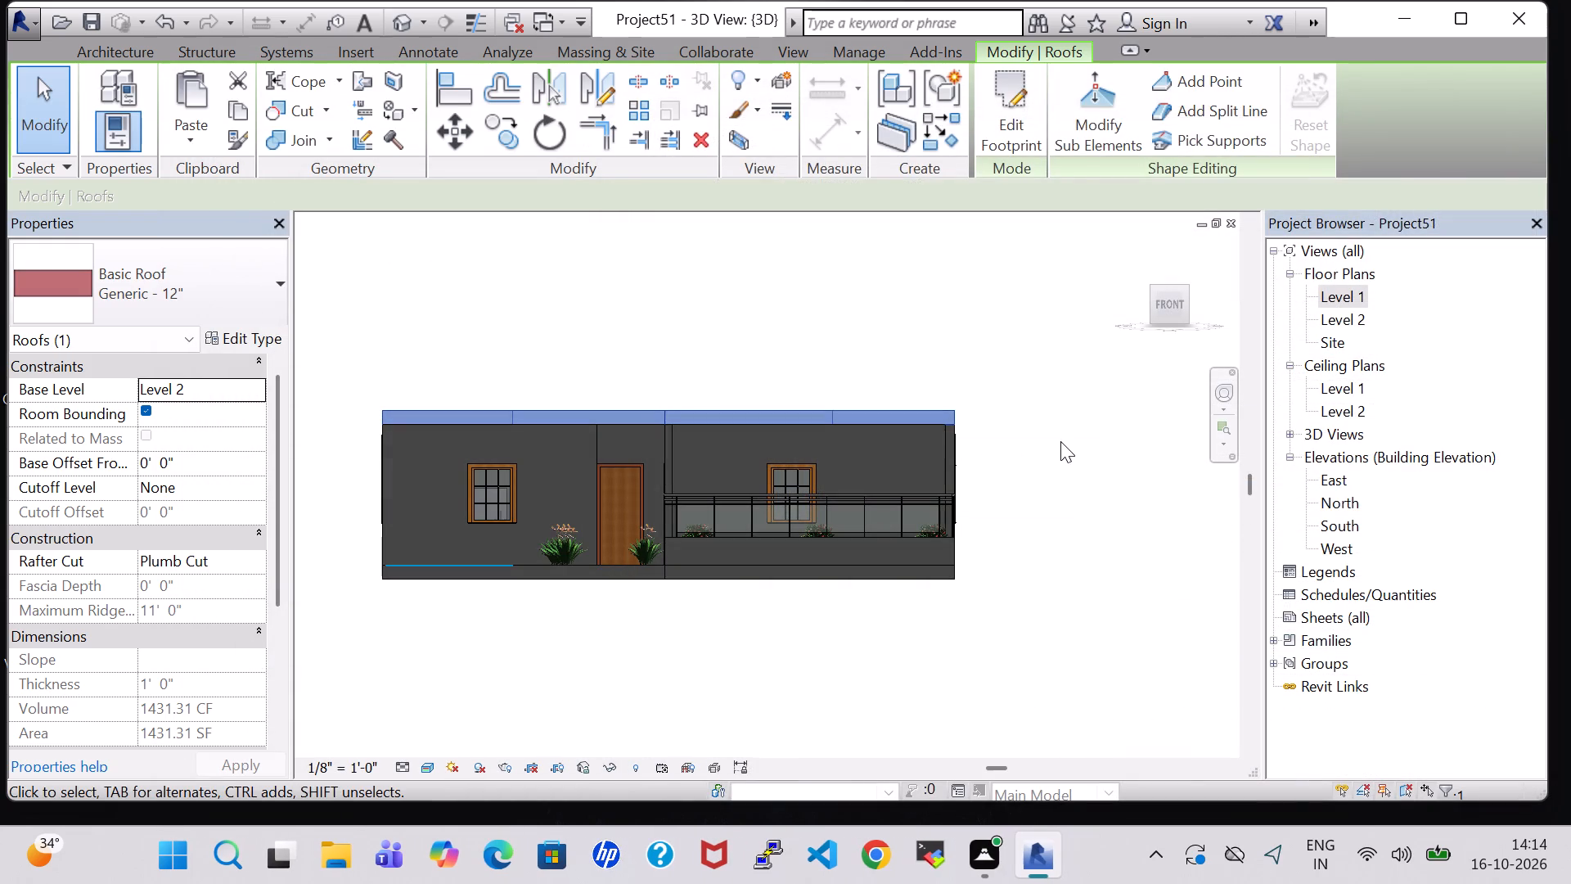
pyautogui.click(1060, 441)
# Set the structure material of the Generic - 8" wall type to Birch, starting from the low wall under the front railing.
pyautogui.keyDown('shift'); pyautogui.moveTo(990, 350); pyautogui.dragTo(1006, 480, button='middle'); pyautogui.keyUp('shift')
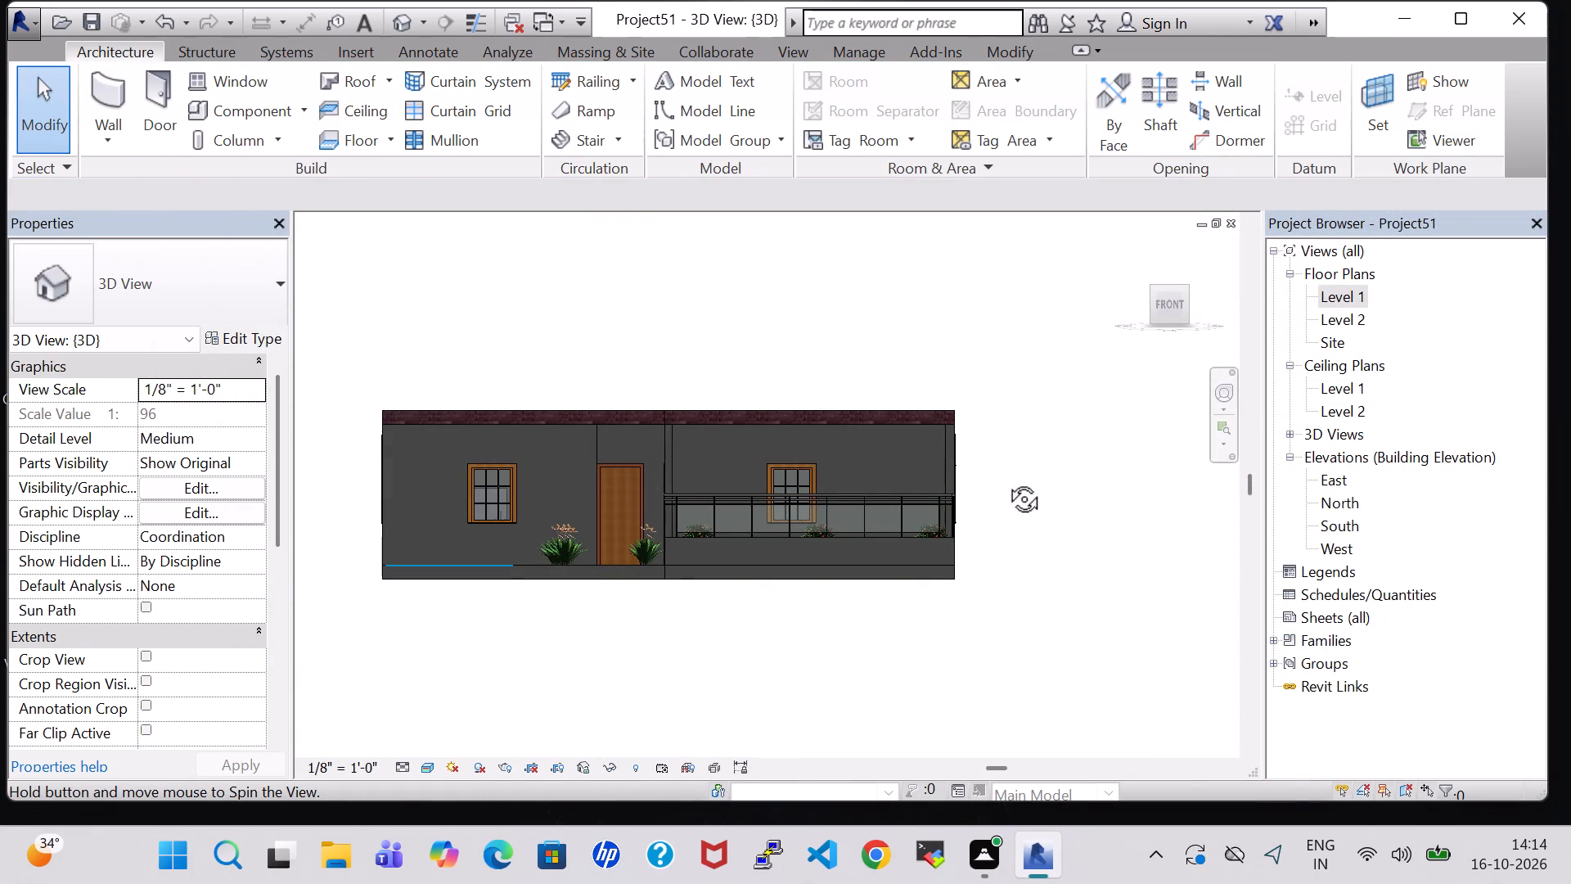
pyautogui.keyDown('shift'); pyautogui.moveTo(1006, 480); pyautogui.dragTo(1006, 553, button='middle'); pyautogui.keyUp('shift')
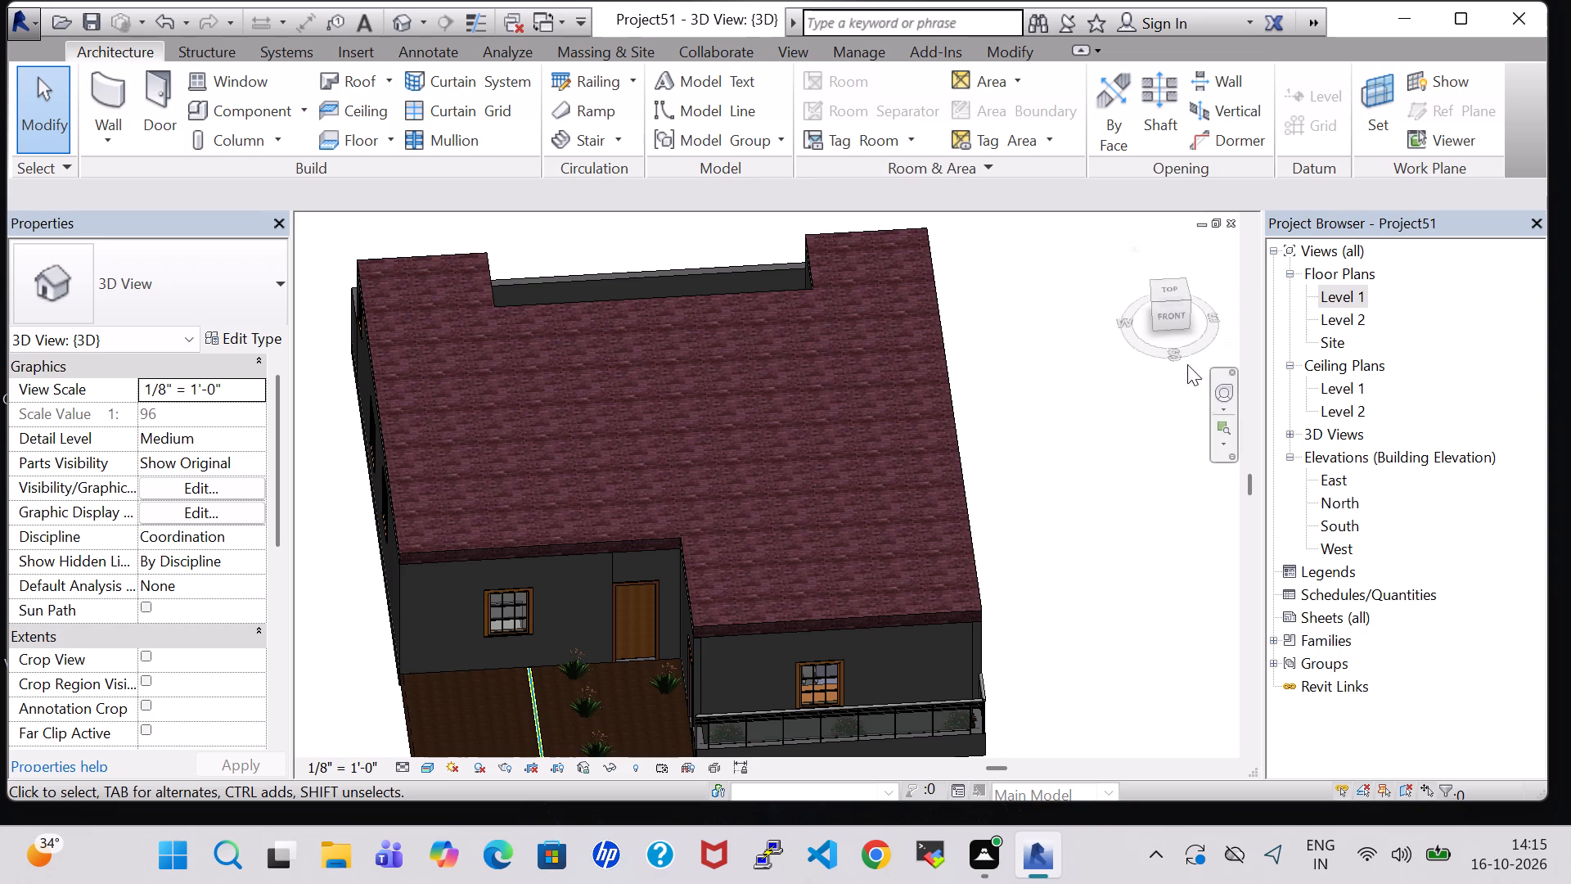
pyautogui.keyDown('shift'); pyautogui.moveTo(1166, 566); pyautogui.dragTo(1096, 424, button='middle'); pyautogui.keyUp('shift')
pyautogui.keyDown('shift'); pyautogui.scroll(1, 1166, 566); pyautogui.keyUp('shift')
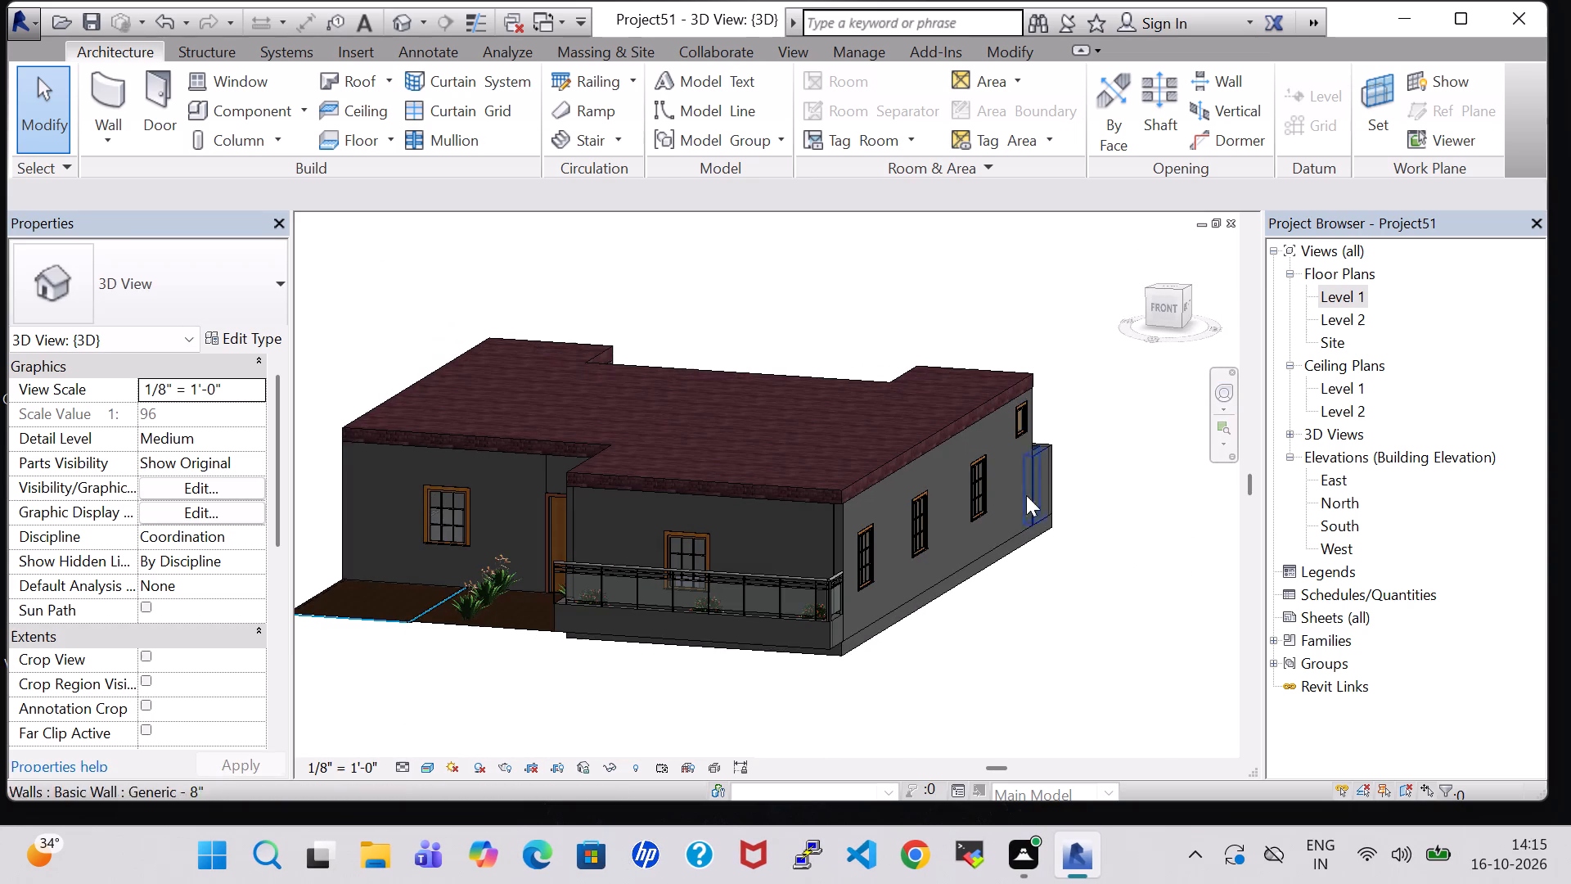
pyautogui.click(797, 629)
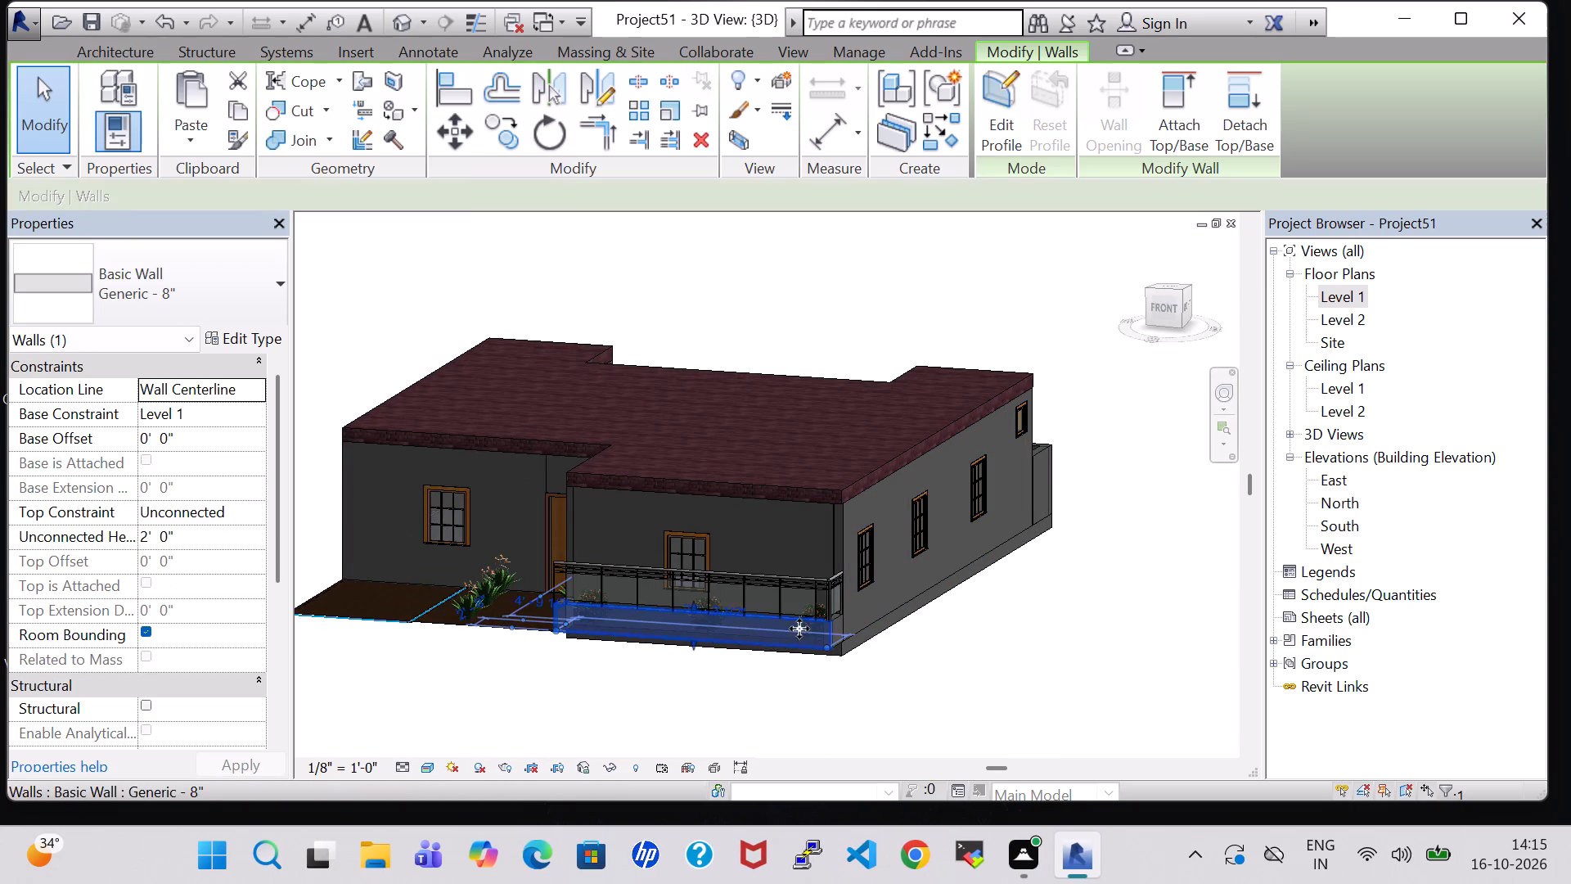
pyautogui.click(241, 333)
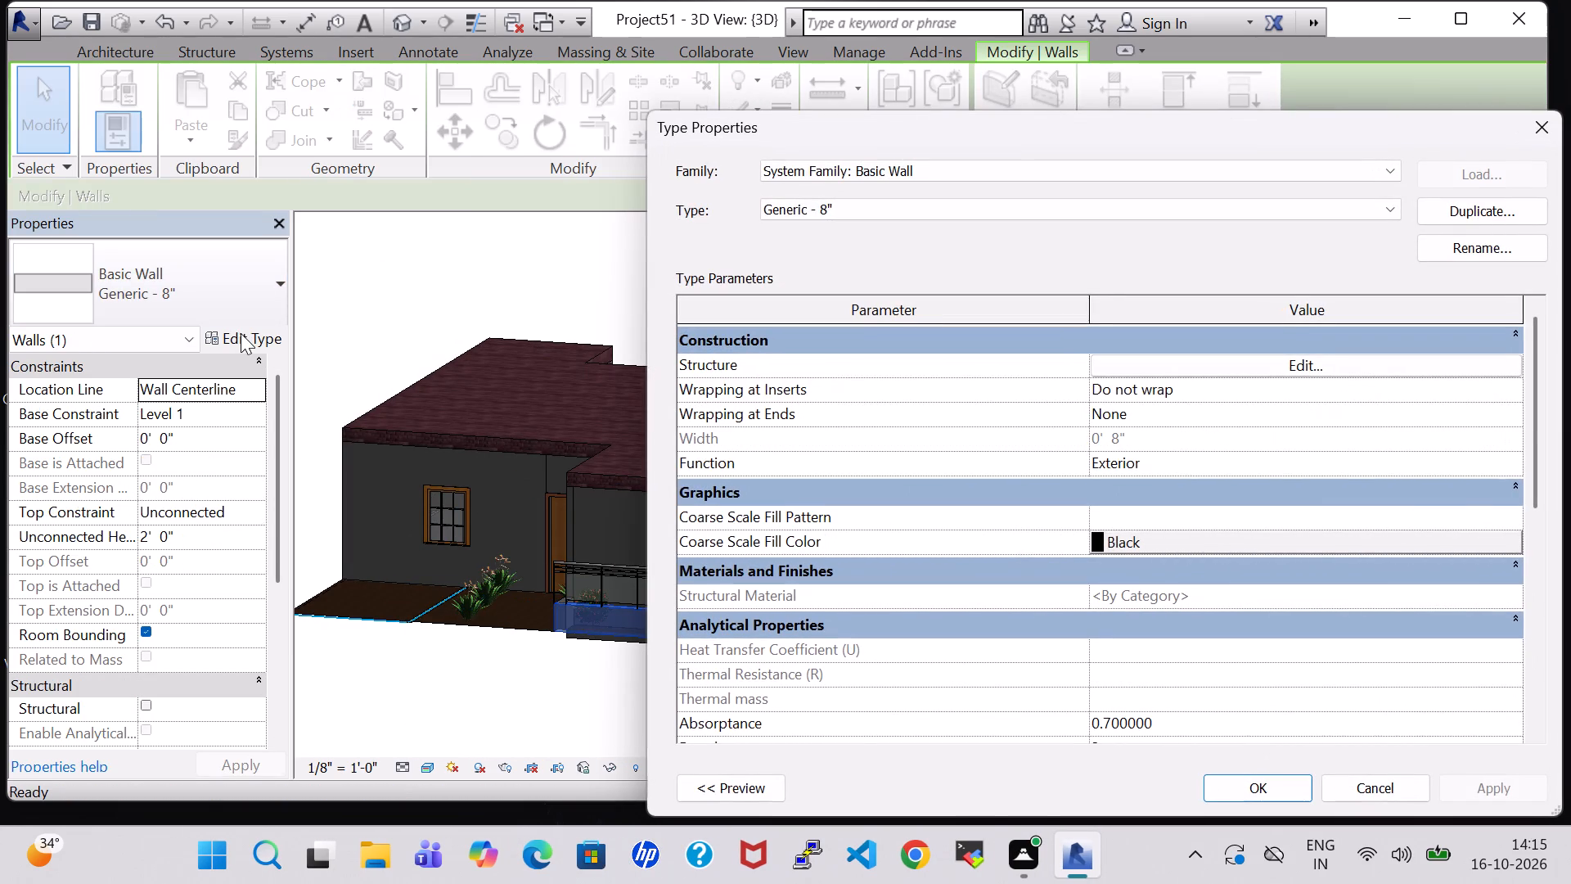
pyautogui.click(1298, 369)
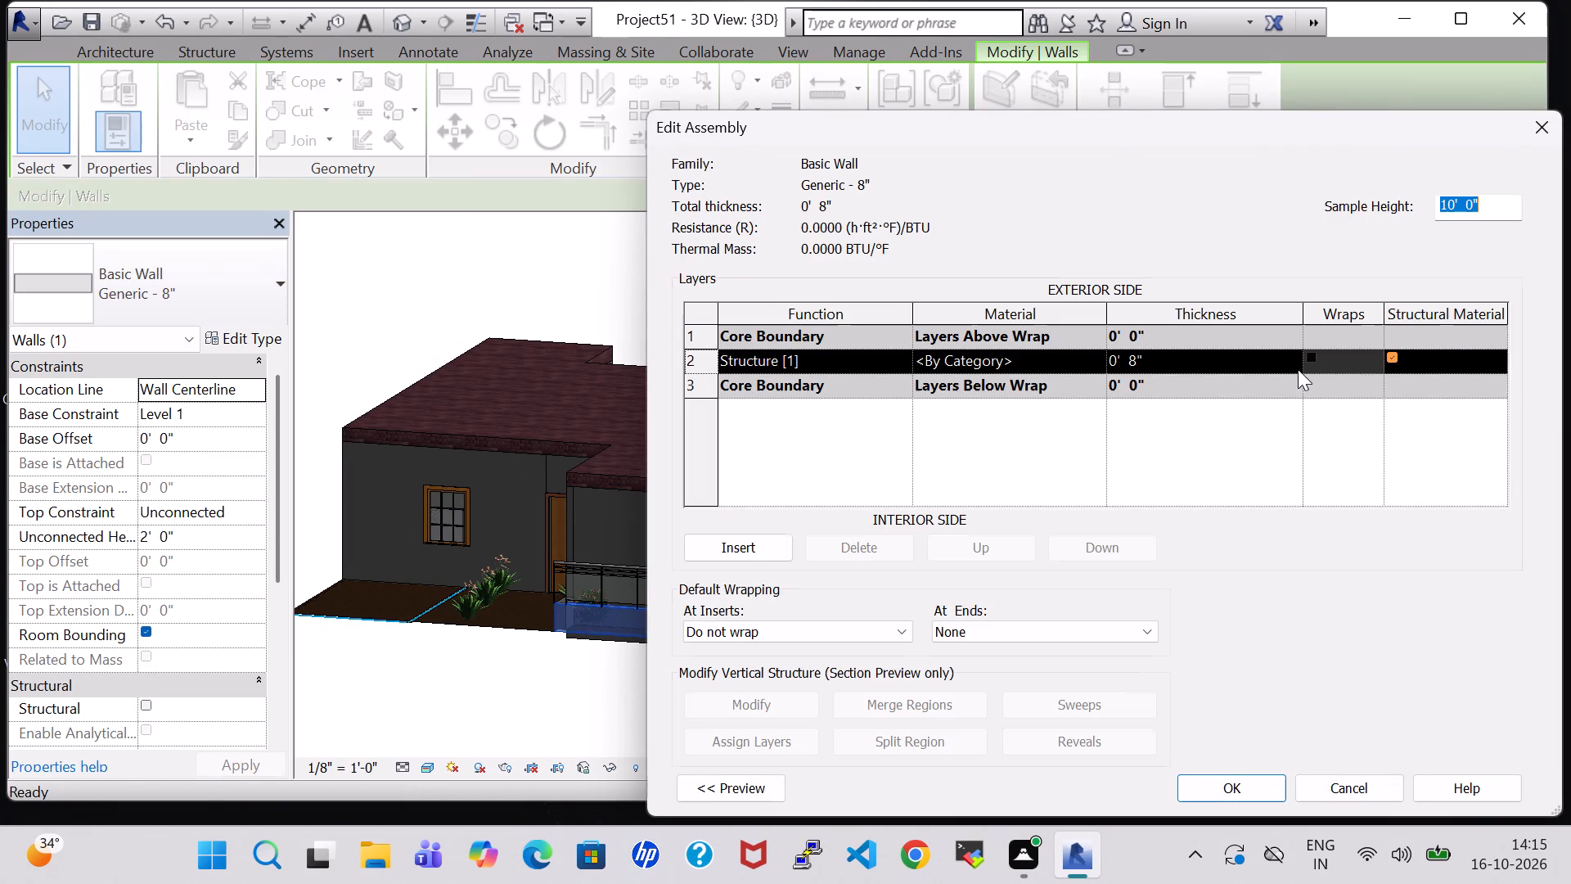
pyautogui.click(1096, 358)
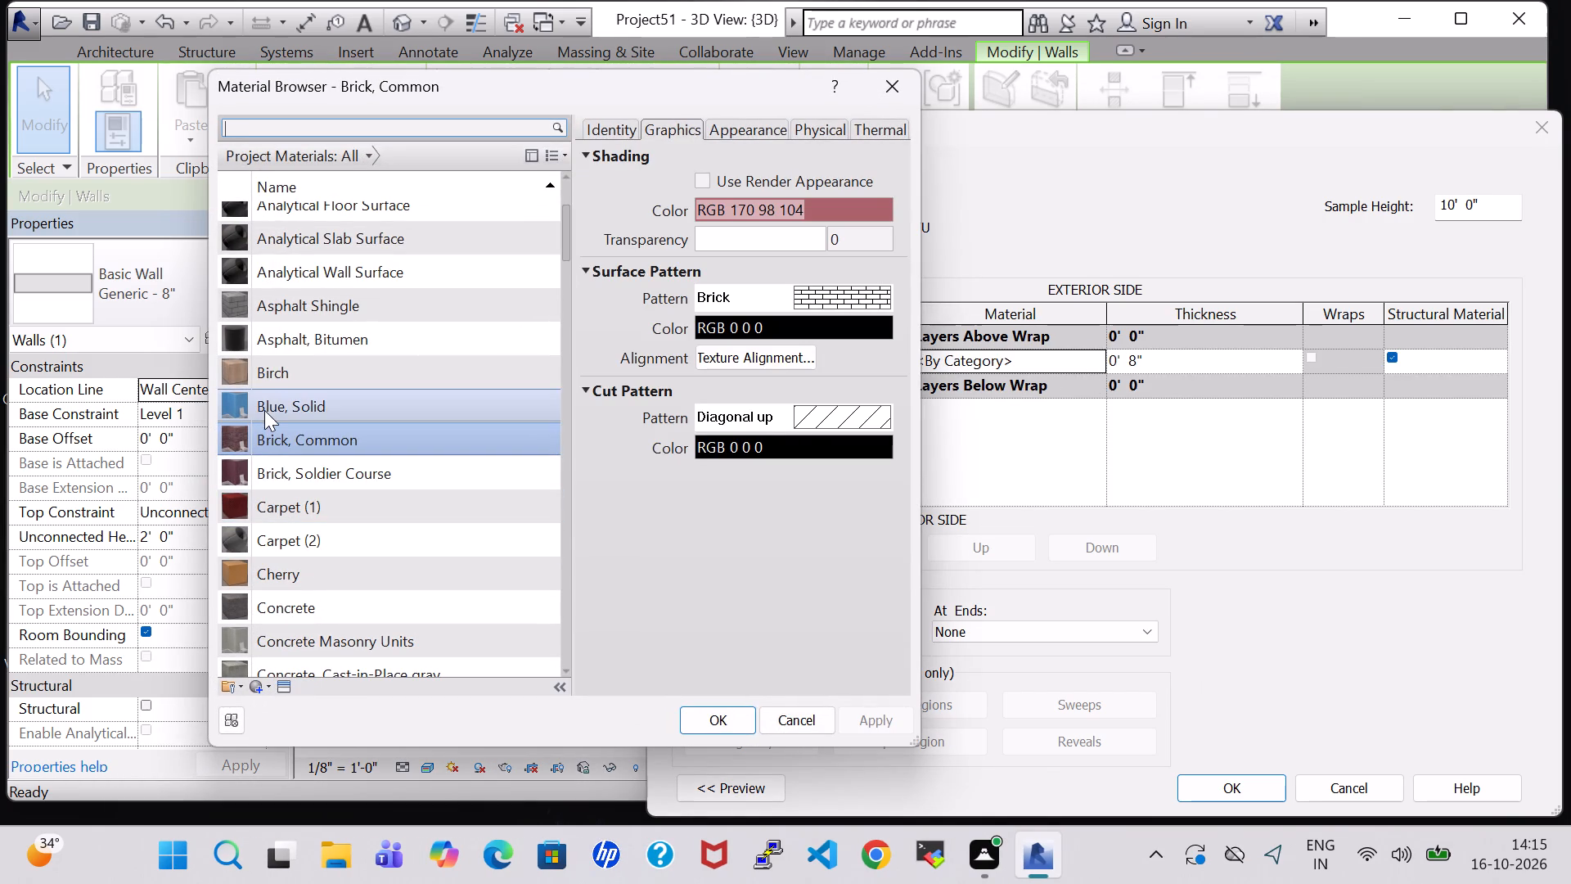
pyautogui.click(264, 372)
pyautogui.click(696, 722)
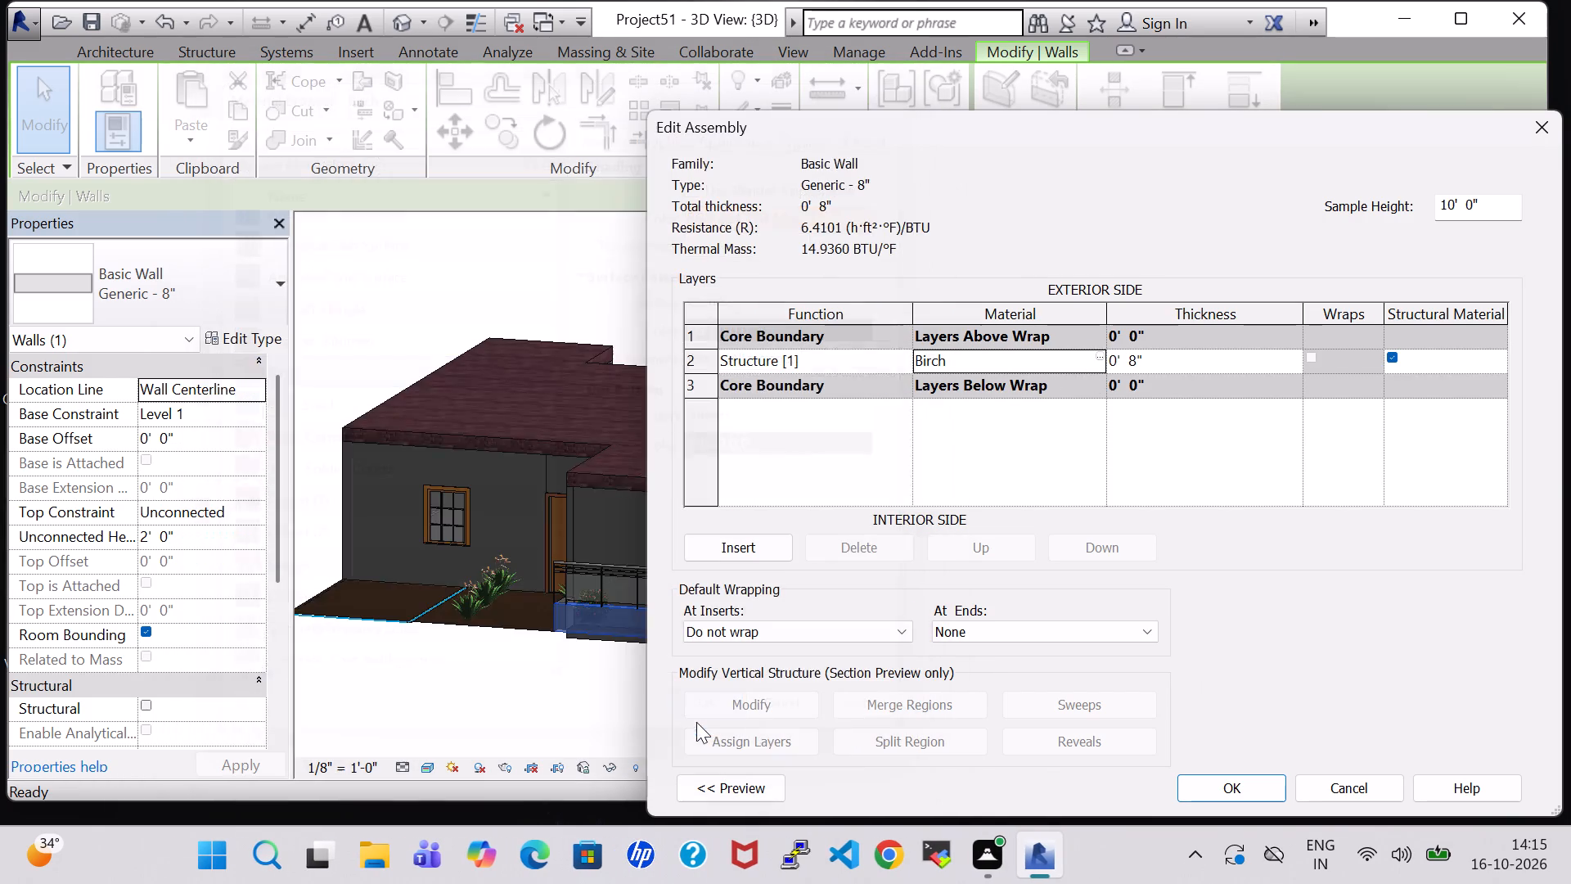
pyautogui.click(1220, 786)
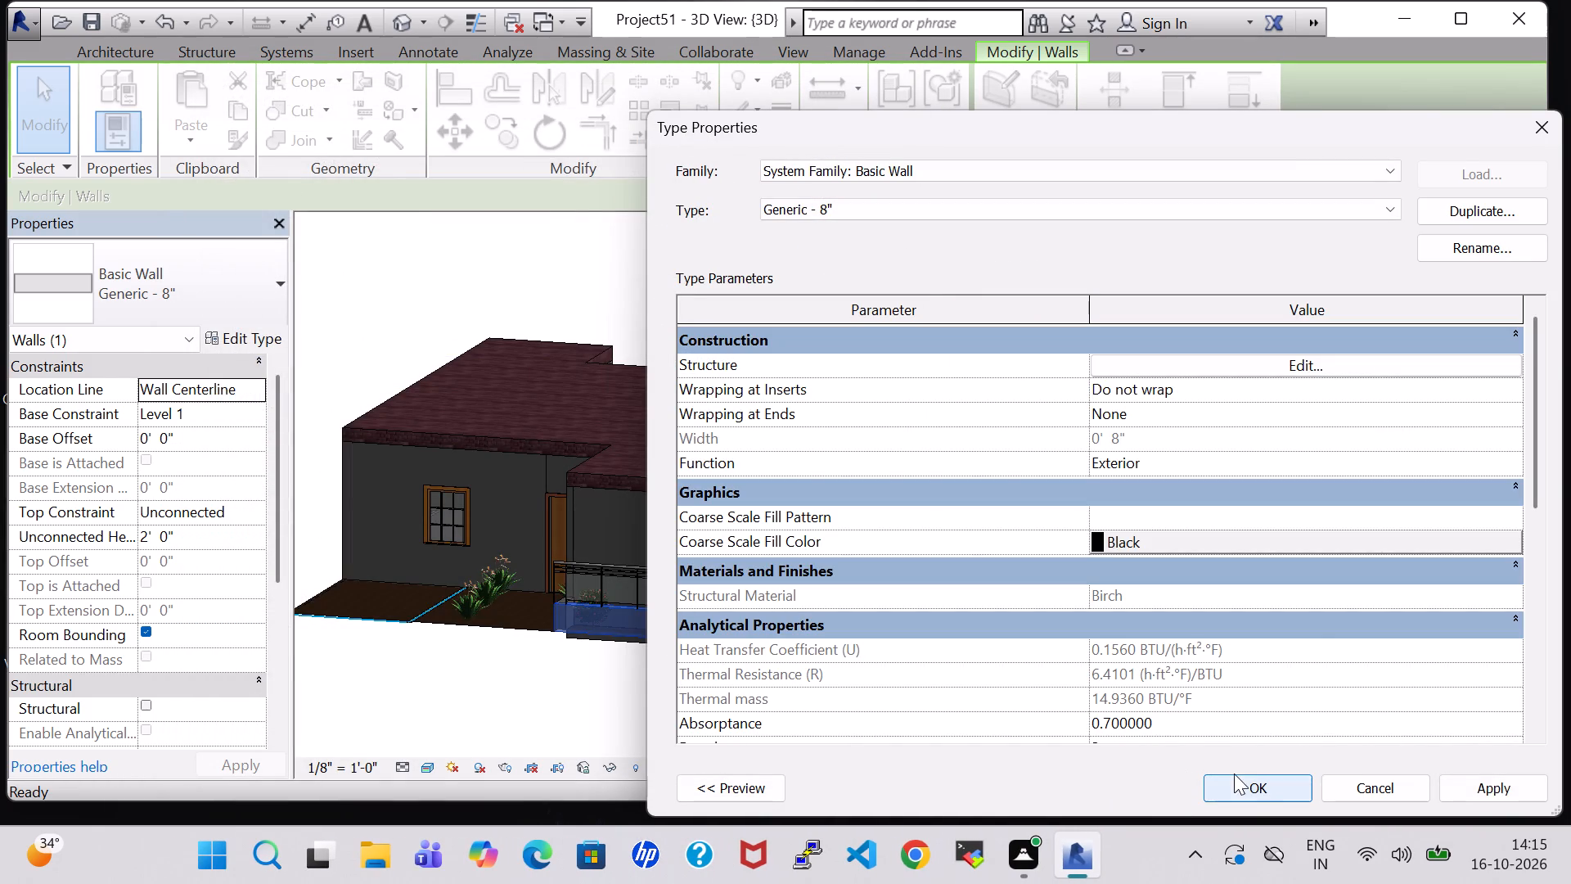
pyautogui.click(1249, 801)
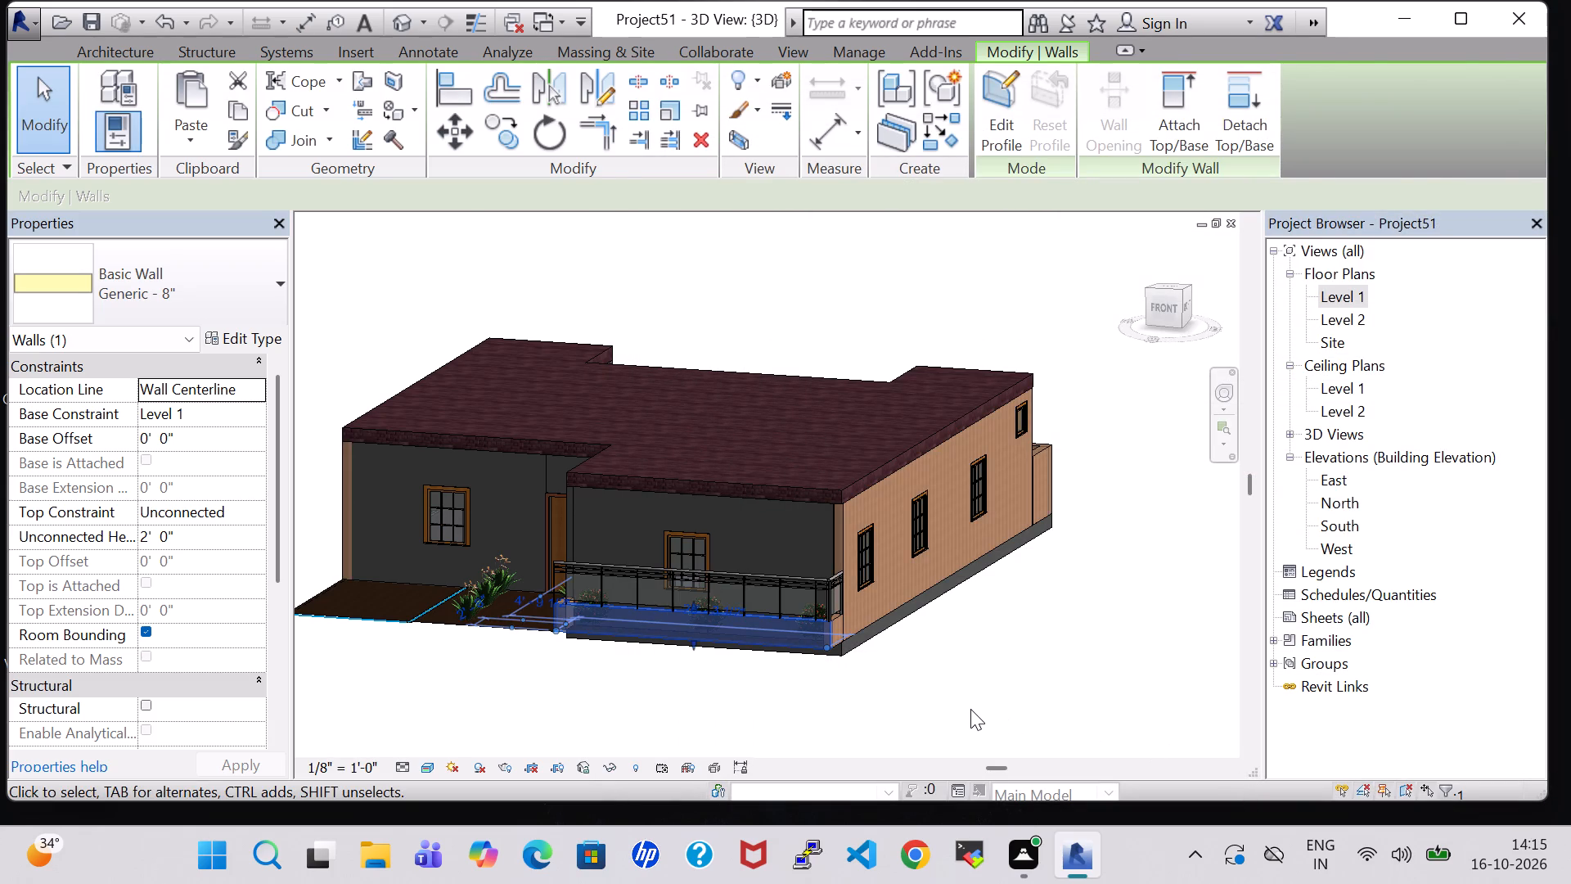
pyautogui.click(970, 709)
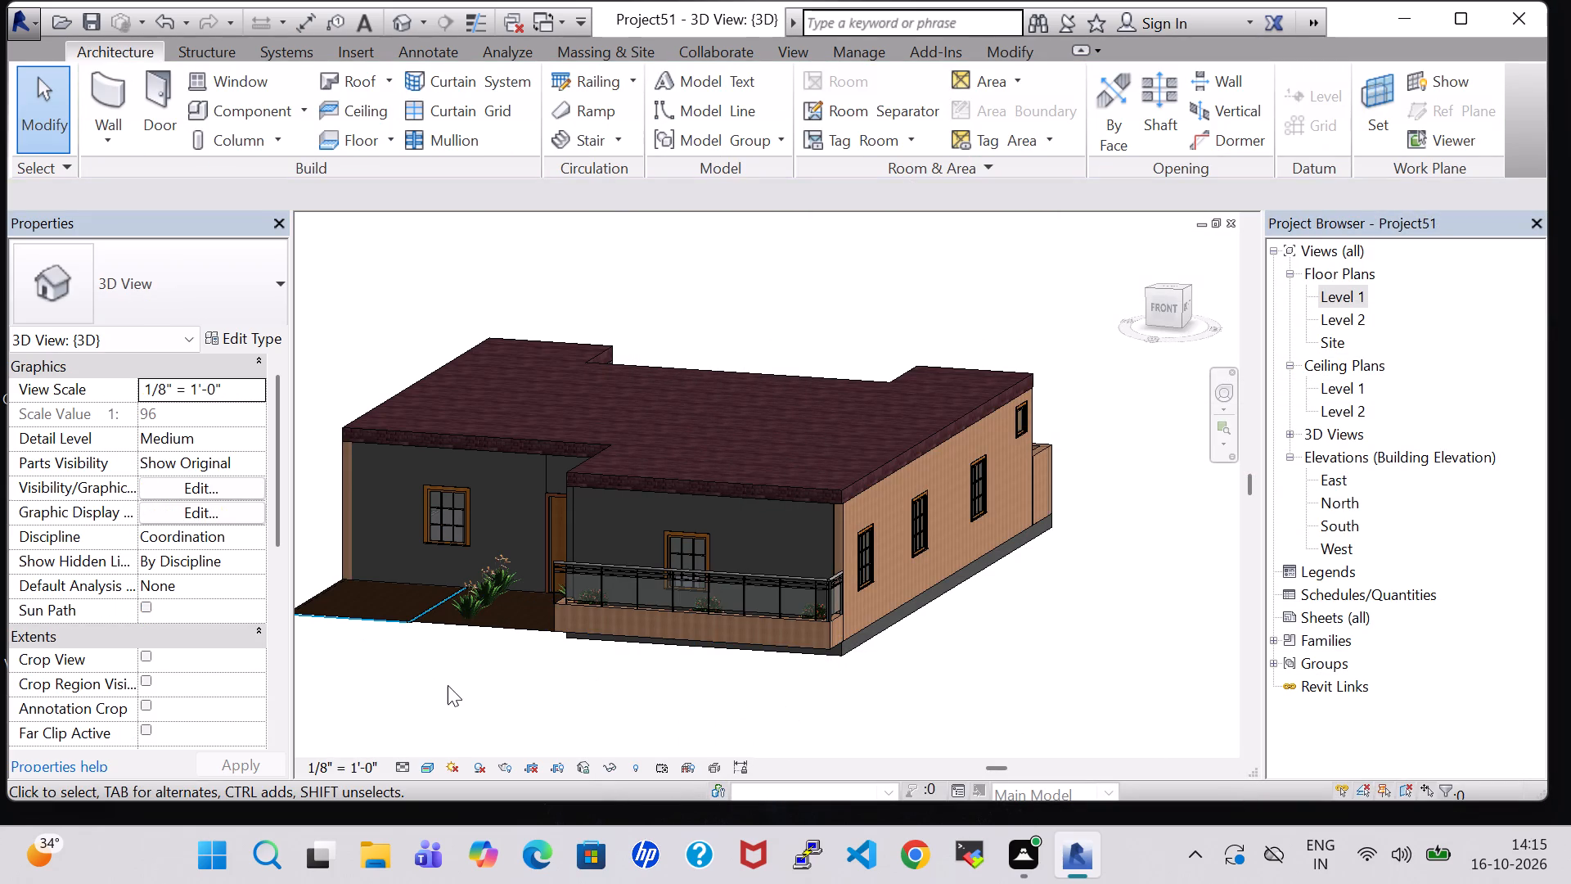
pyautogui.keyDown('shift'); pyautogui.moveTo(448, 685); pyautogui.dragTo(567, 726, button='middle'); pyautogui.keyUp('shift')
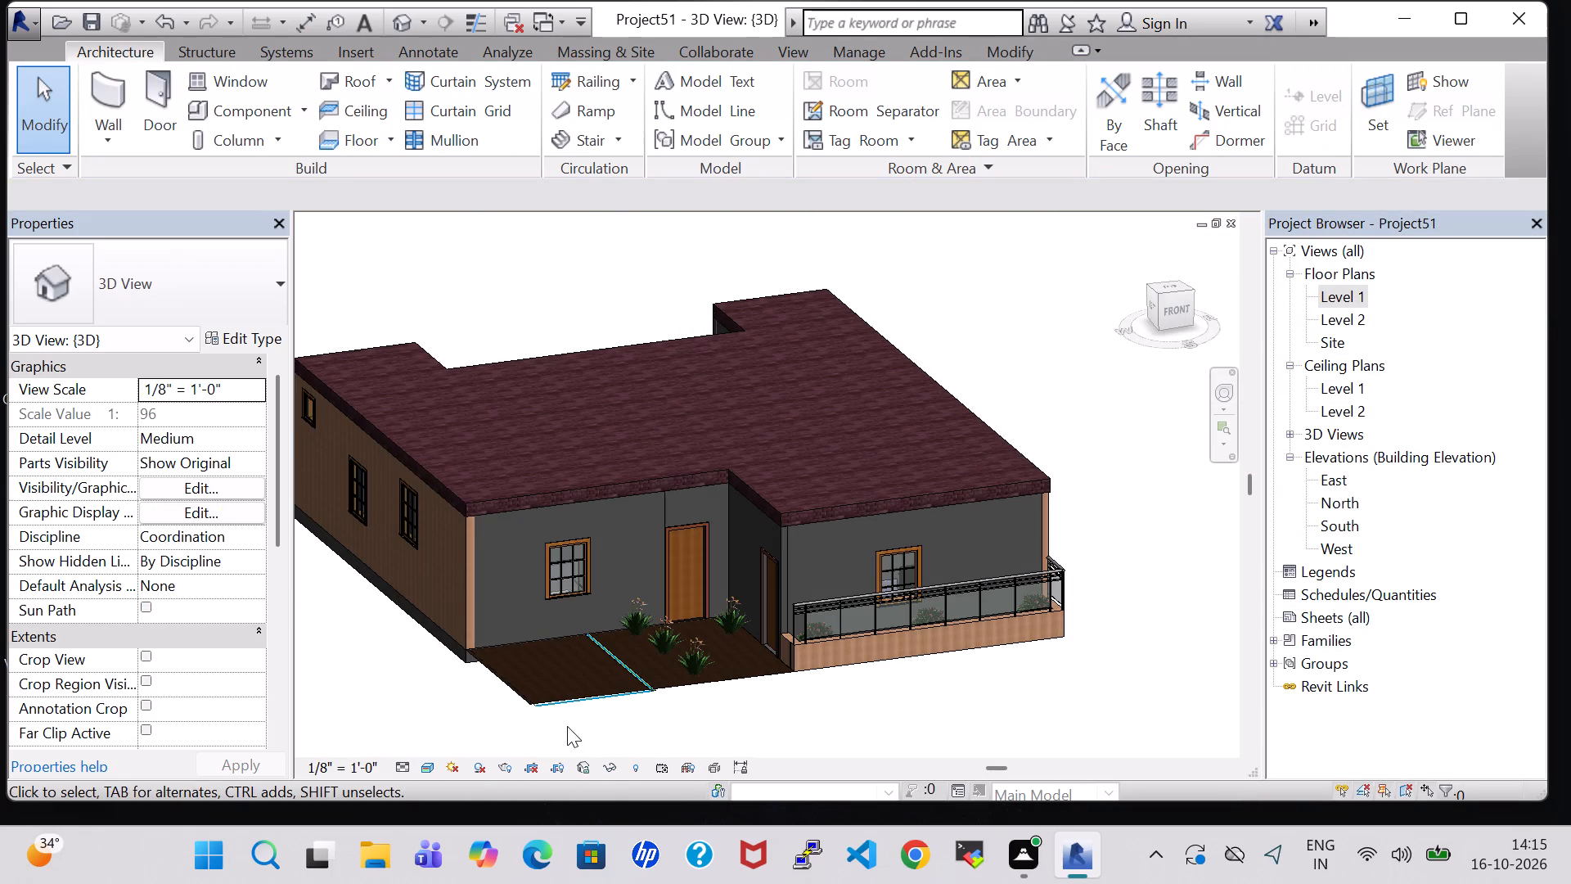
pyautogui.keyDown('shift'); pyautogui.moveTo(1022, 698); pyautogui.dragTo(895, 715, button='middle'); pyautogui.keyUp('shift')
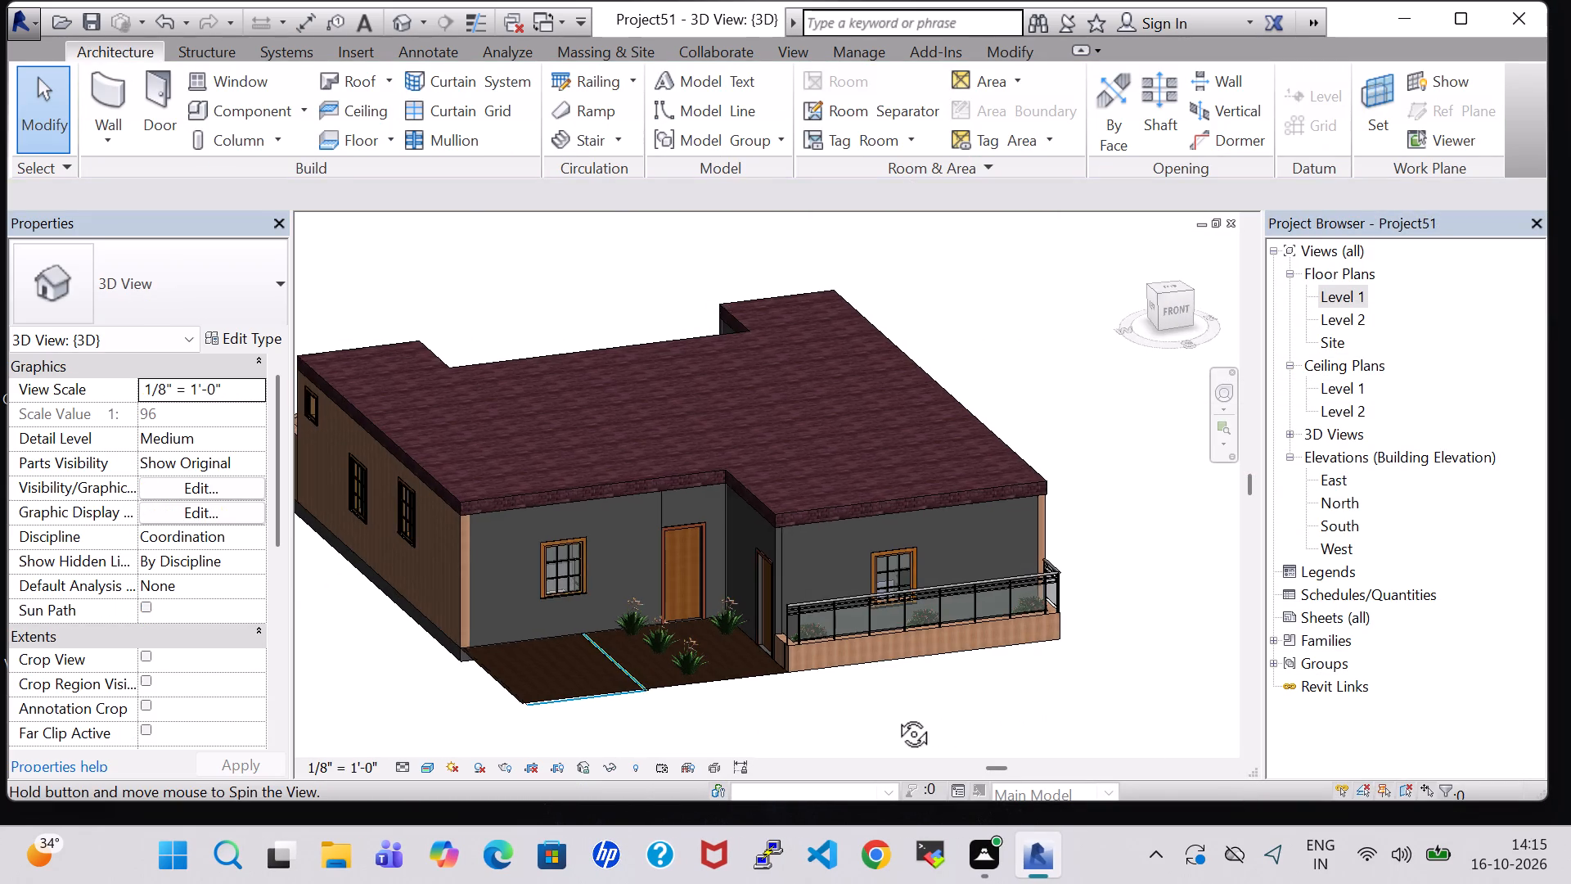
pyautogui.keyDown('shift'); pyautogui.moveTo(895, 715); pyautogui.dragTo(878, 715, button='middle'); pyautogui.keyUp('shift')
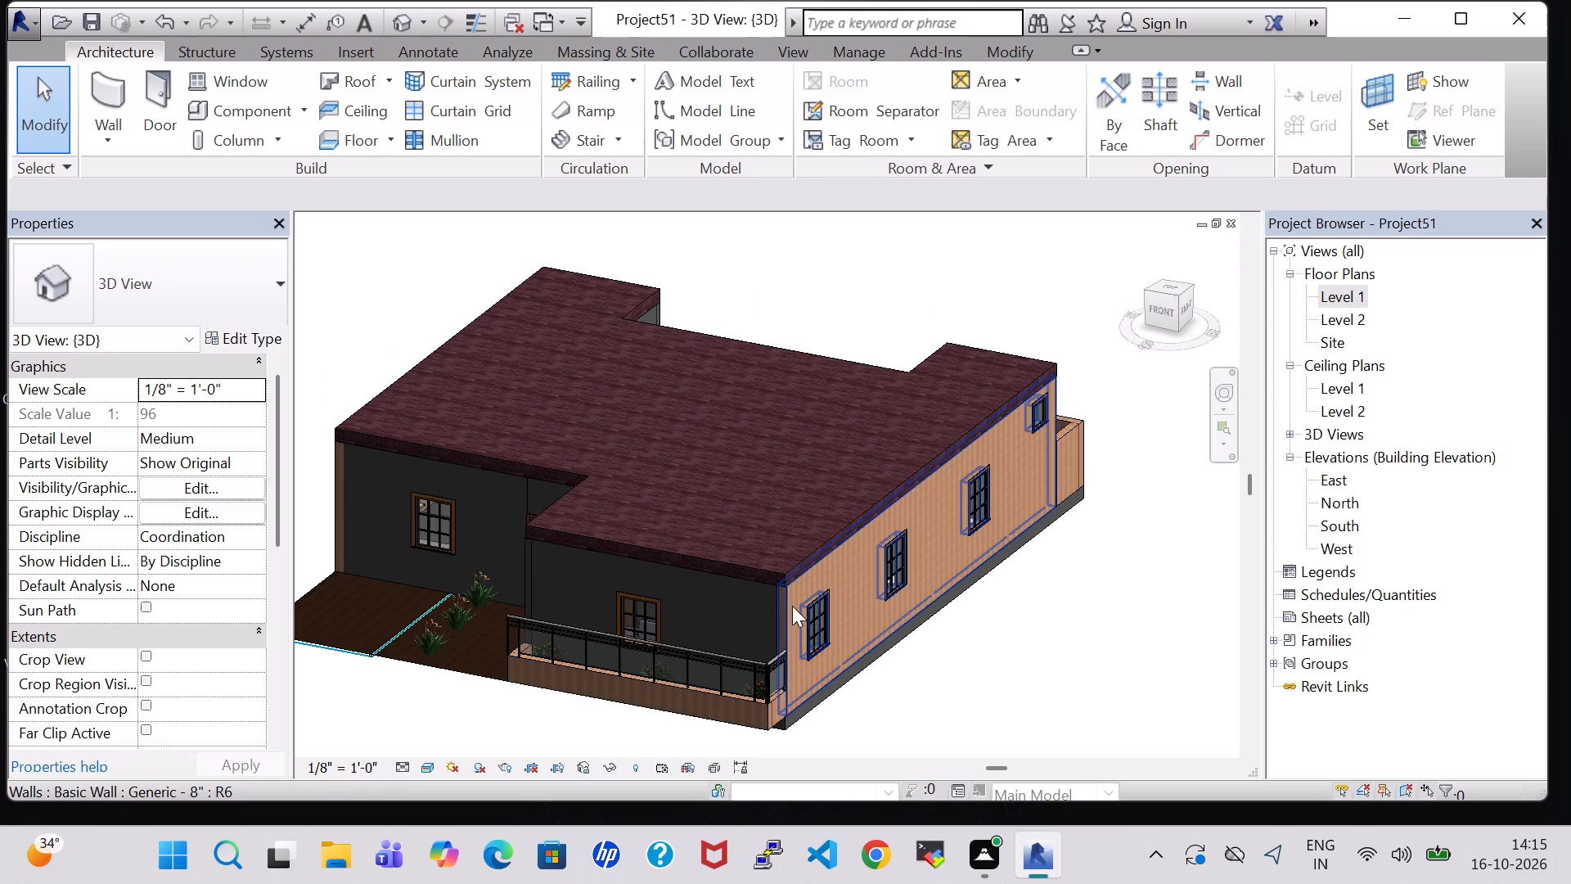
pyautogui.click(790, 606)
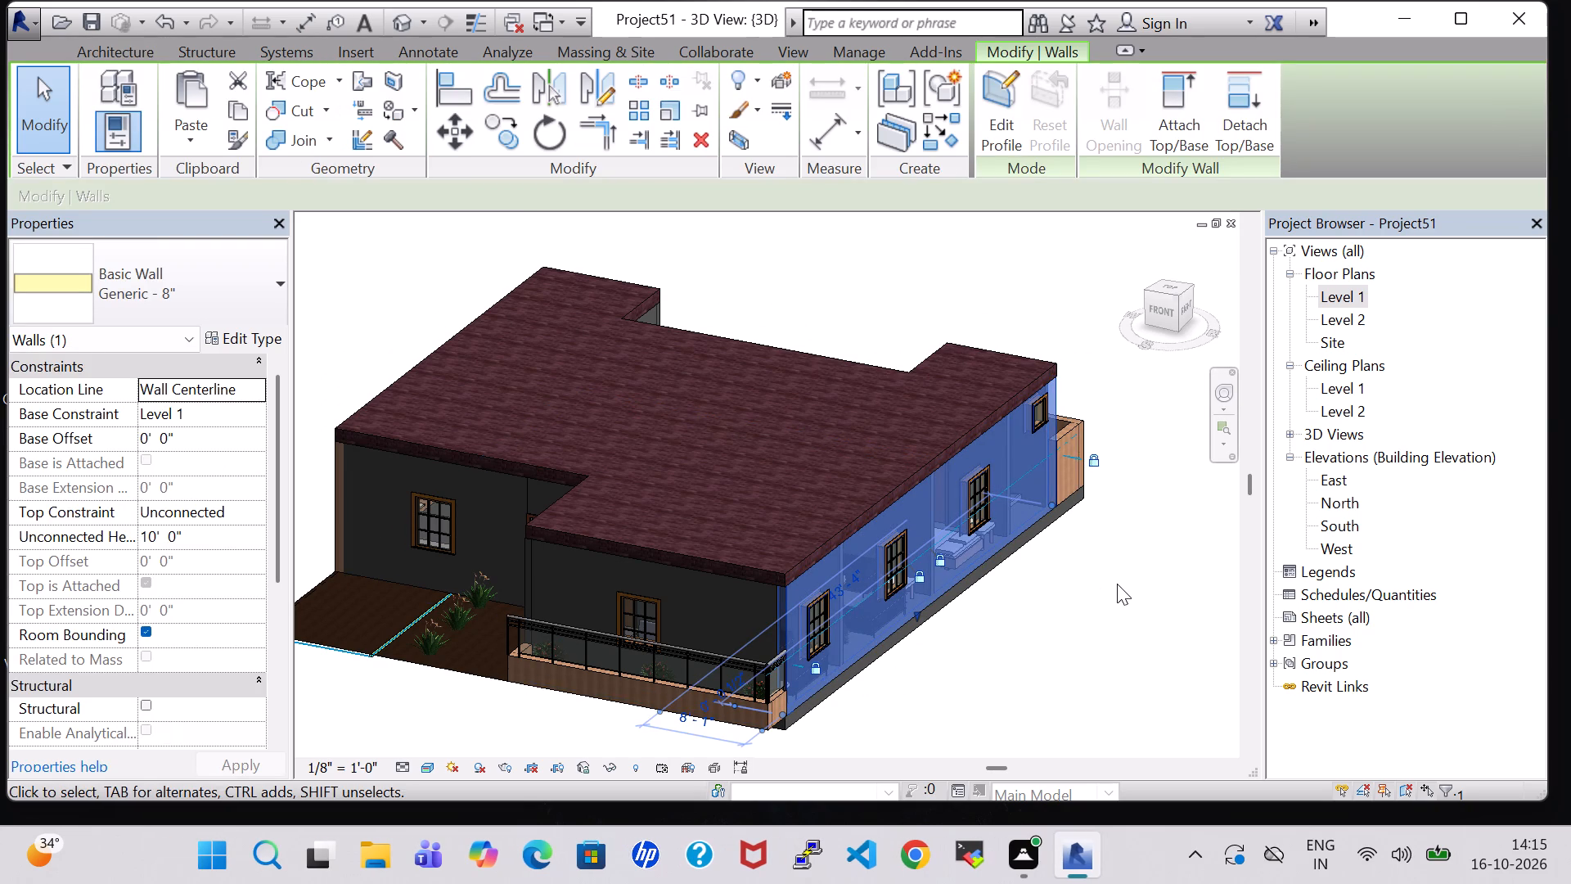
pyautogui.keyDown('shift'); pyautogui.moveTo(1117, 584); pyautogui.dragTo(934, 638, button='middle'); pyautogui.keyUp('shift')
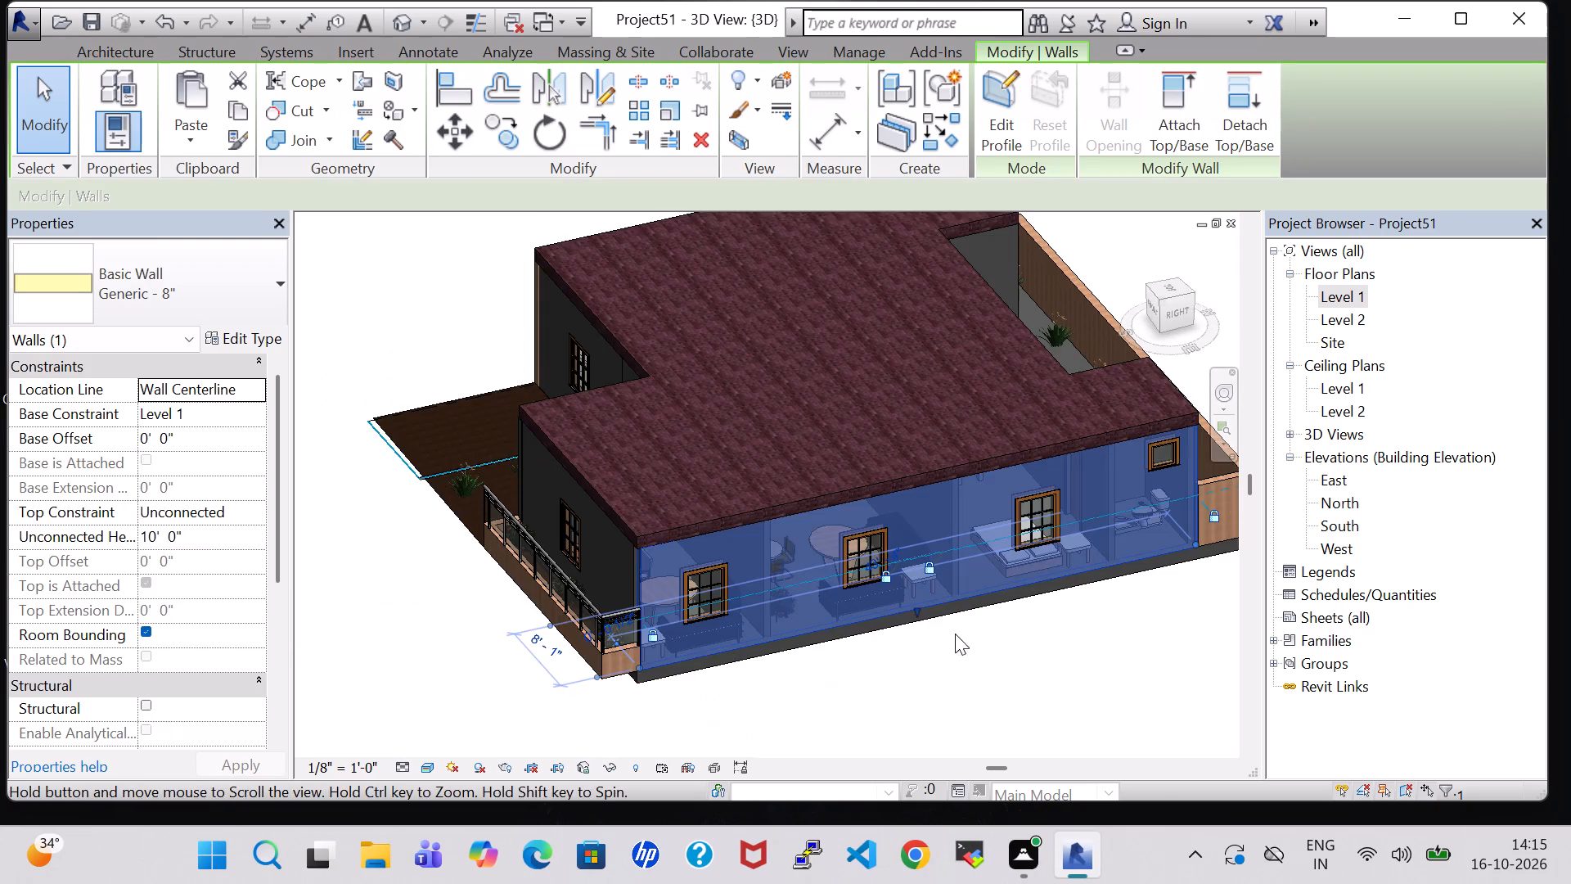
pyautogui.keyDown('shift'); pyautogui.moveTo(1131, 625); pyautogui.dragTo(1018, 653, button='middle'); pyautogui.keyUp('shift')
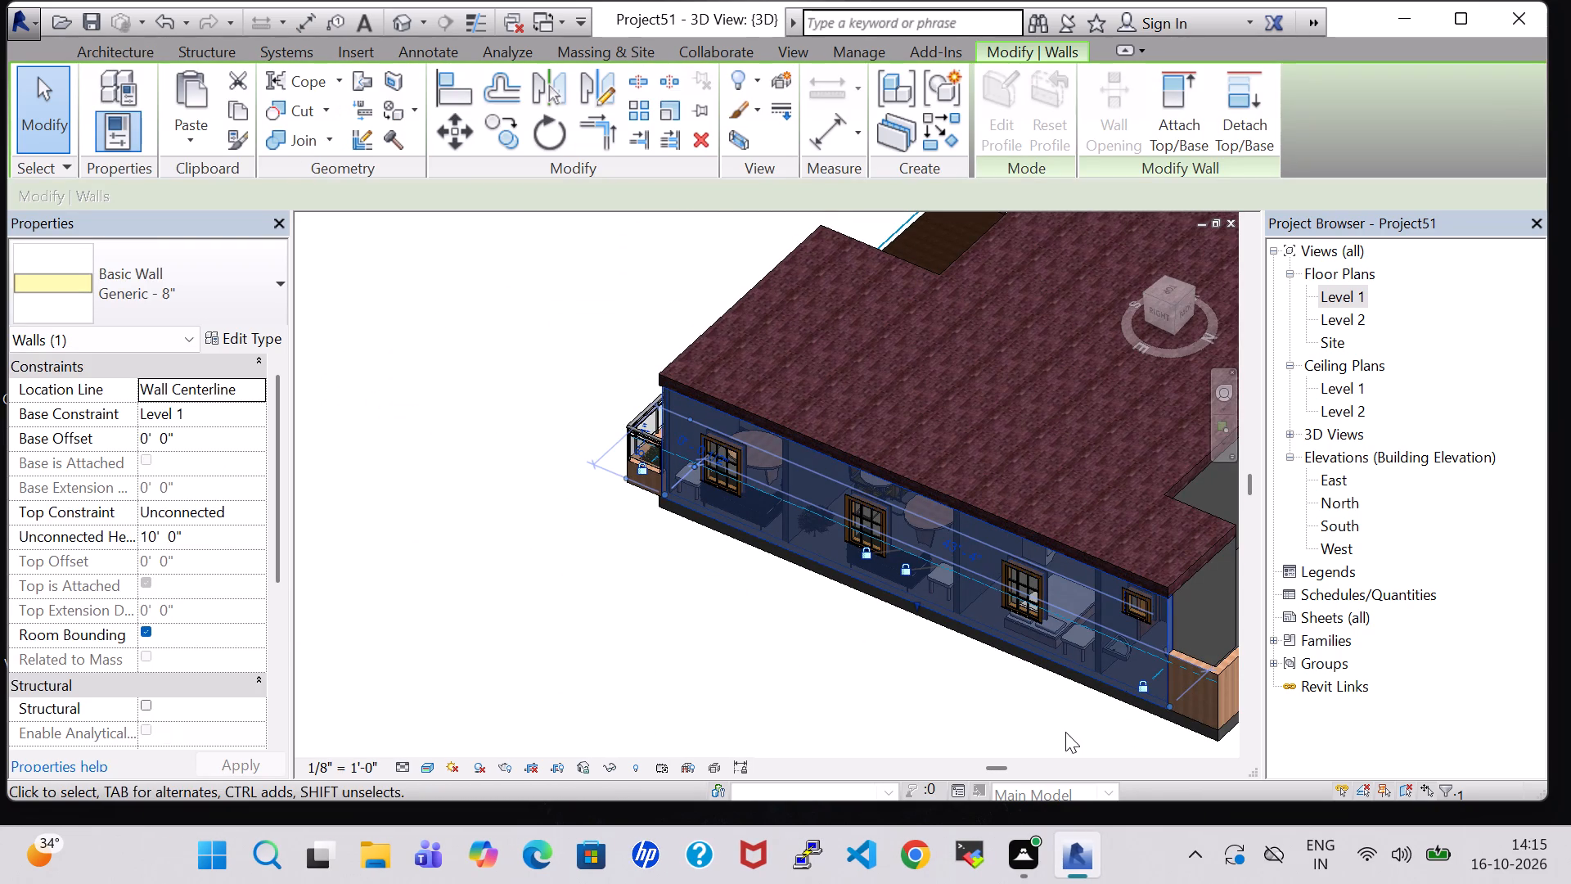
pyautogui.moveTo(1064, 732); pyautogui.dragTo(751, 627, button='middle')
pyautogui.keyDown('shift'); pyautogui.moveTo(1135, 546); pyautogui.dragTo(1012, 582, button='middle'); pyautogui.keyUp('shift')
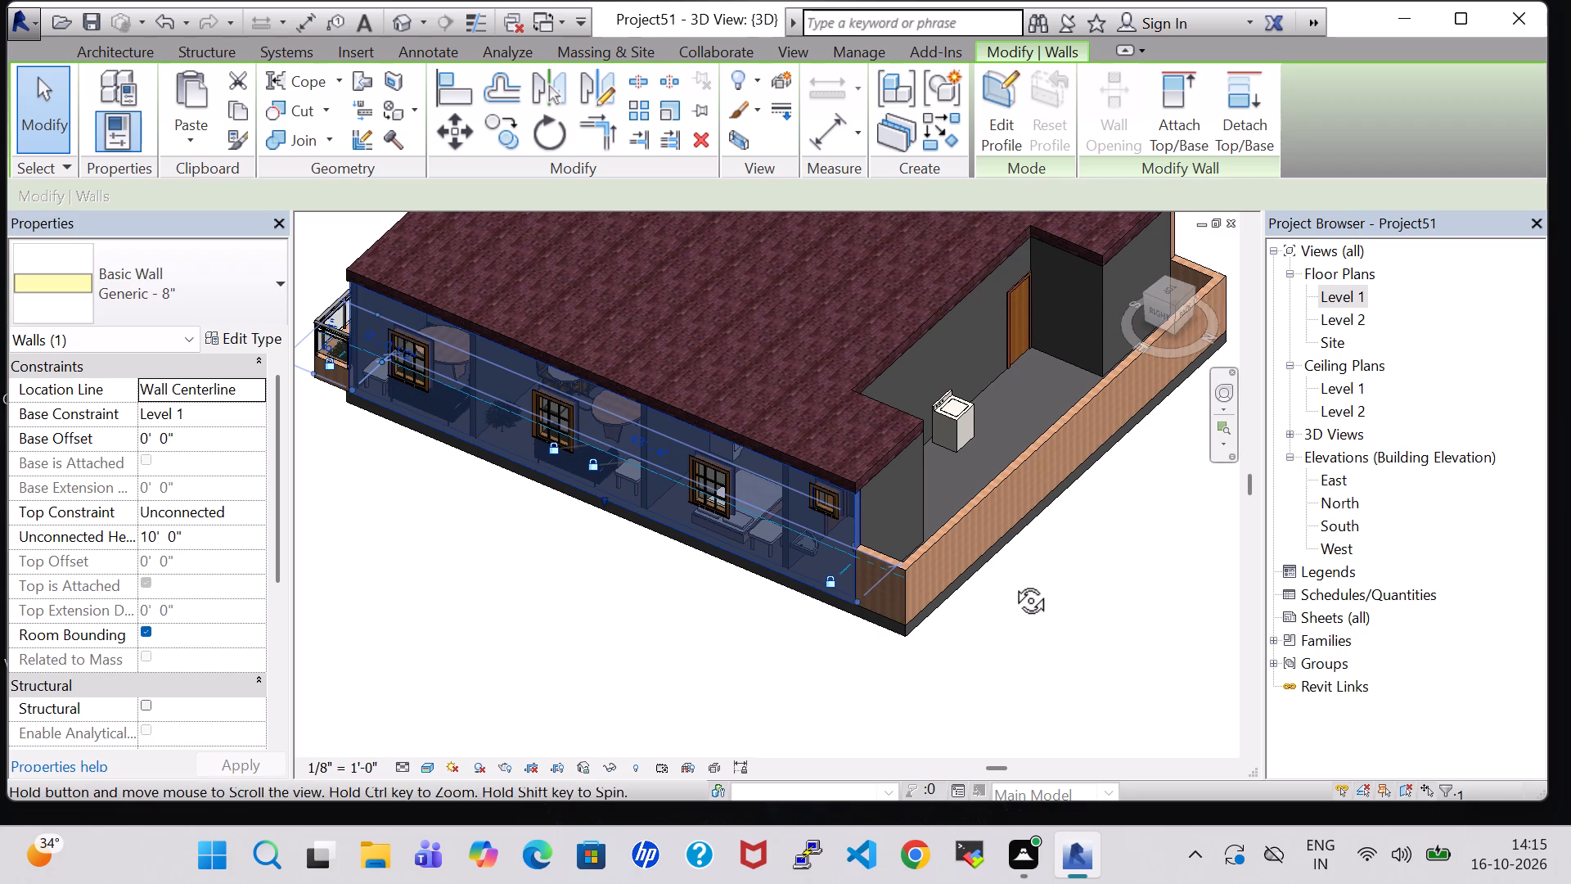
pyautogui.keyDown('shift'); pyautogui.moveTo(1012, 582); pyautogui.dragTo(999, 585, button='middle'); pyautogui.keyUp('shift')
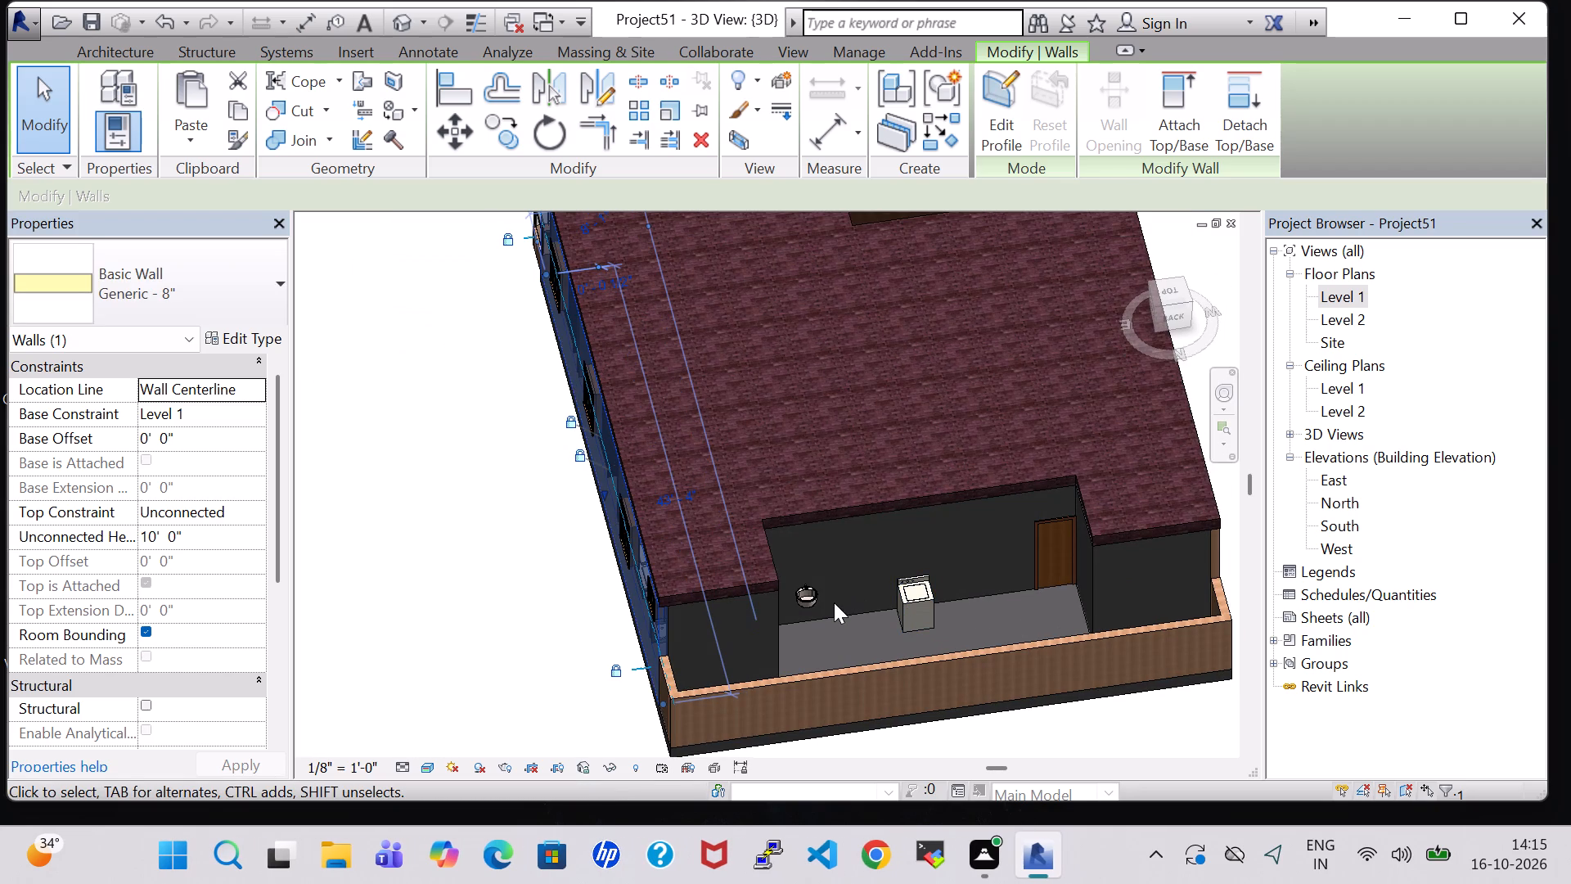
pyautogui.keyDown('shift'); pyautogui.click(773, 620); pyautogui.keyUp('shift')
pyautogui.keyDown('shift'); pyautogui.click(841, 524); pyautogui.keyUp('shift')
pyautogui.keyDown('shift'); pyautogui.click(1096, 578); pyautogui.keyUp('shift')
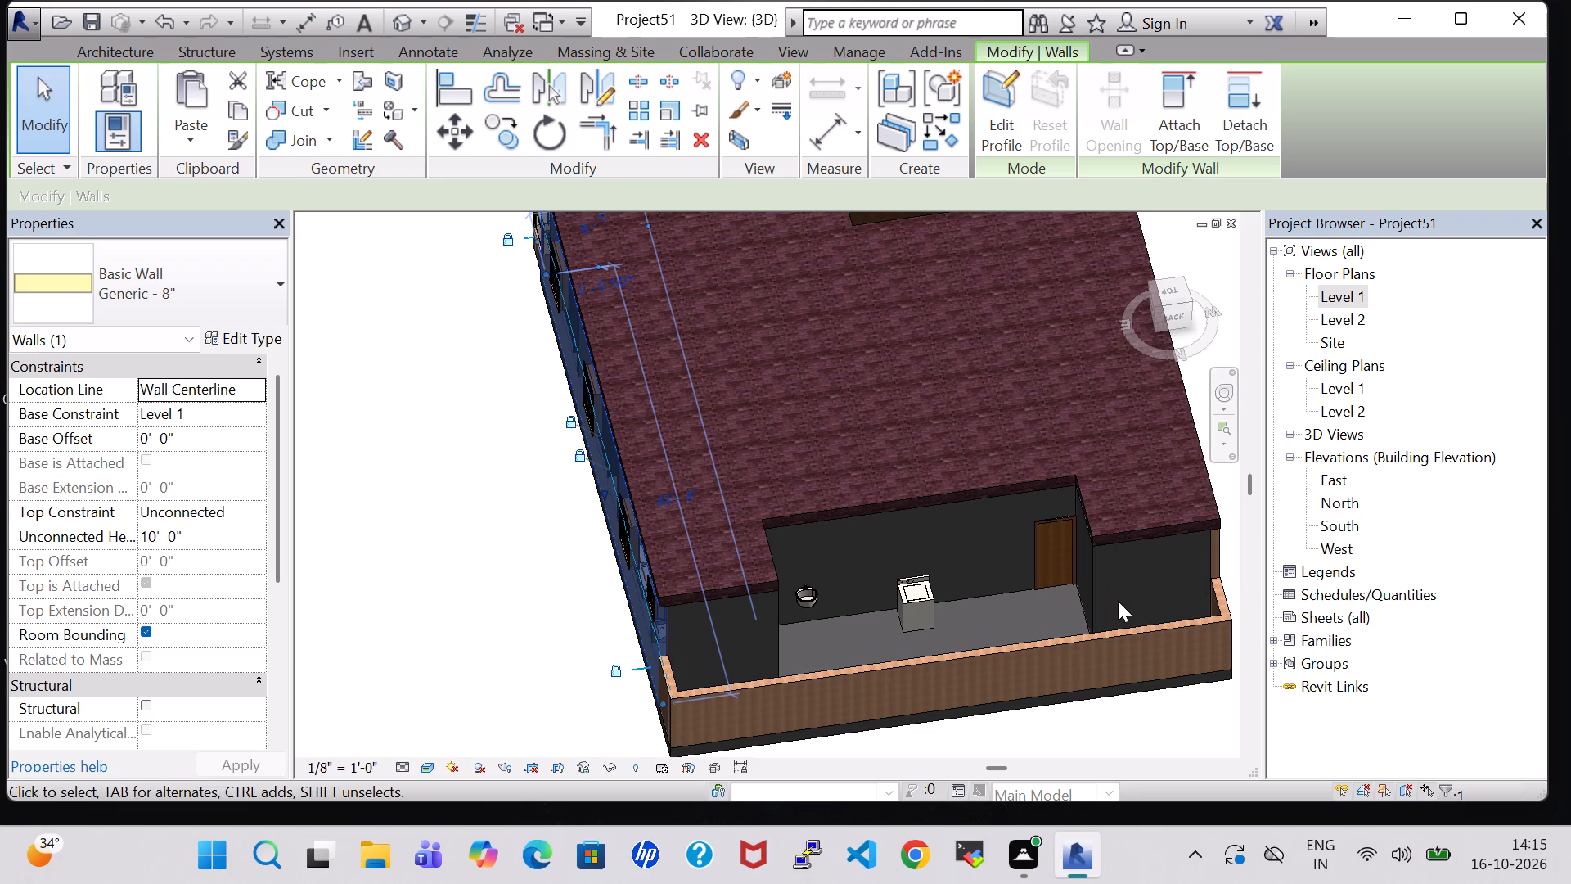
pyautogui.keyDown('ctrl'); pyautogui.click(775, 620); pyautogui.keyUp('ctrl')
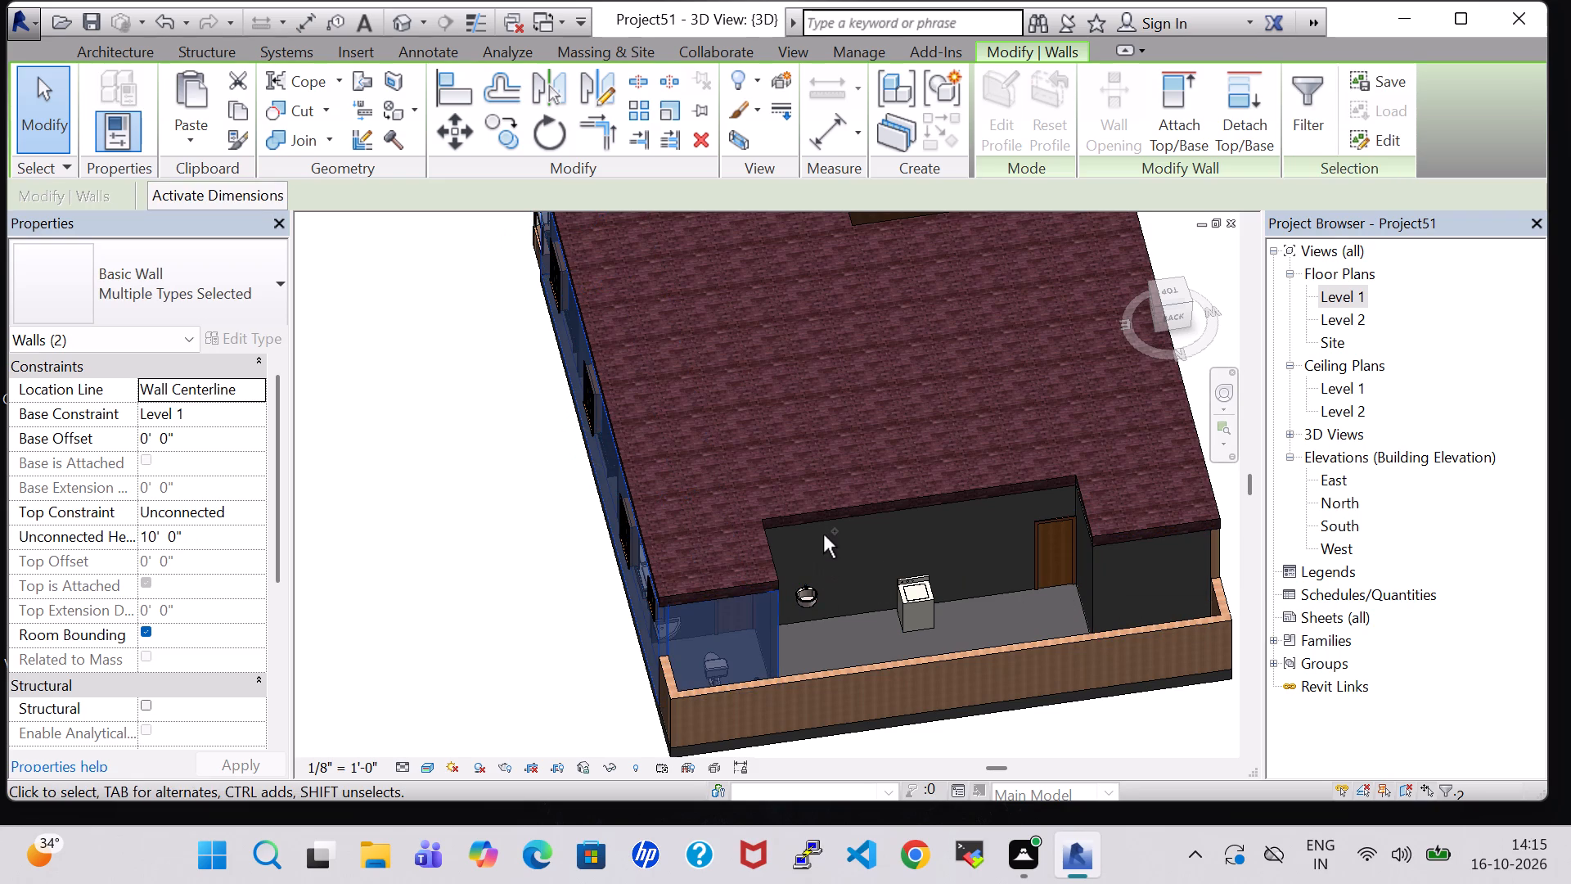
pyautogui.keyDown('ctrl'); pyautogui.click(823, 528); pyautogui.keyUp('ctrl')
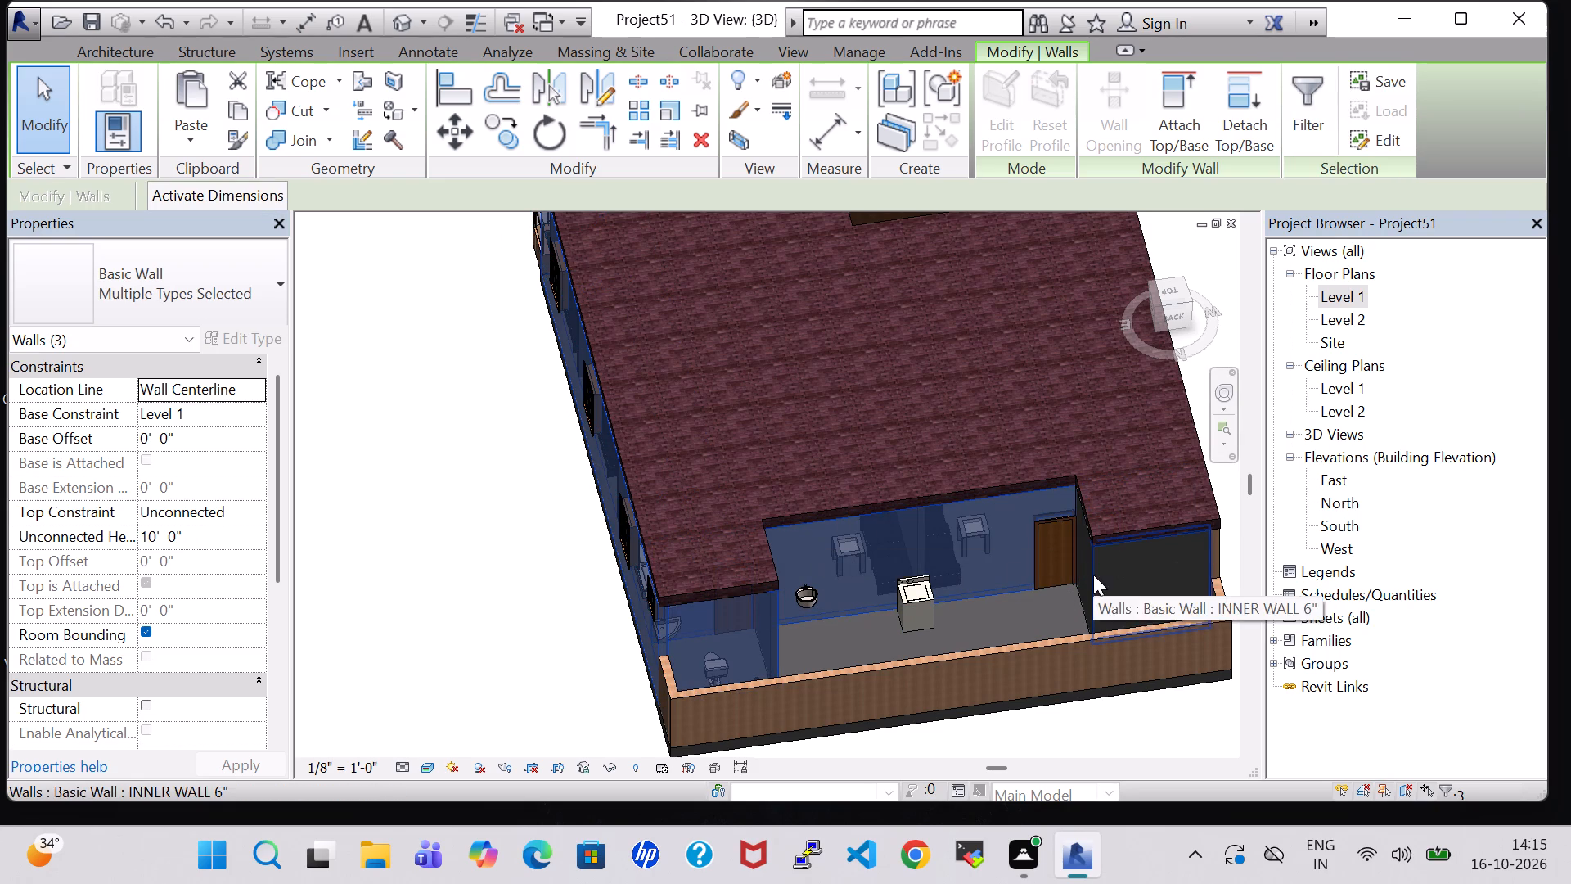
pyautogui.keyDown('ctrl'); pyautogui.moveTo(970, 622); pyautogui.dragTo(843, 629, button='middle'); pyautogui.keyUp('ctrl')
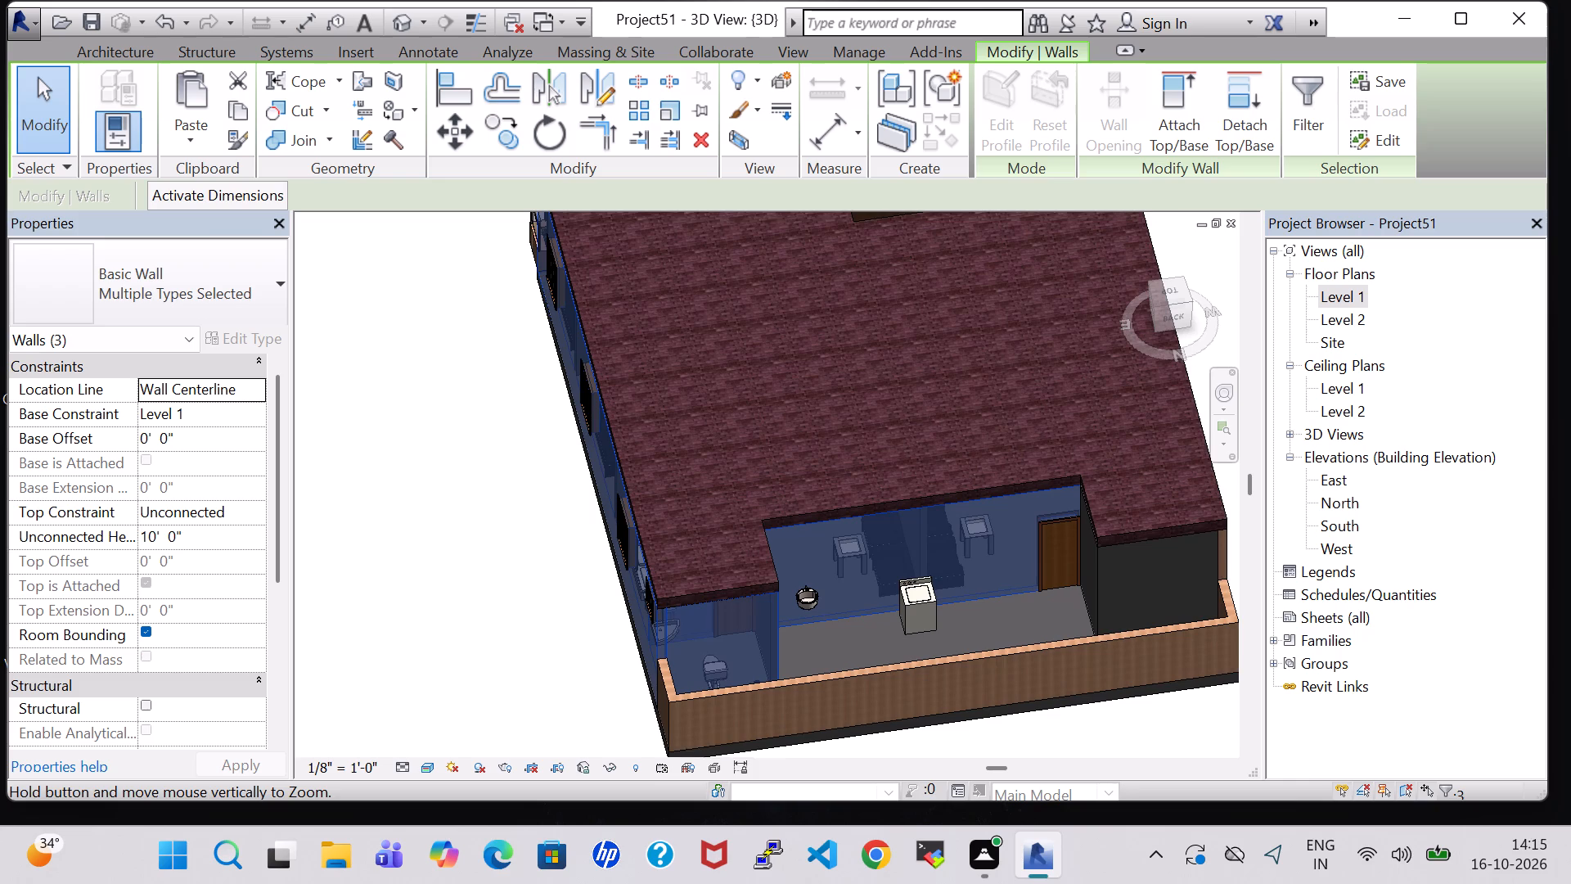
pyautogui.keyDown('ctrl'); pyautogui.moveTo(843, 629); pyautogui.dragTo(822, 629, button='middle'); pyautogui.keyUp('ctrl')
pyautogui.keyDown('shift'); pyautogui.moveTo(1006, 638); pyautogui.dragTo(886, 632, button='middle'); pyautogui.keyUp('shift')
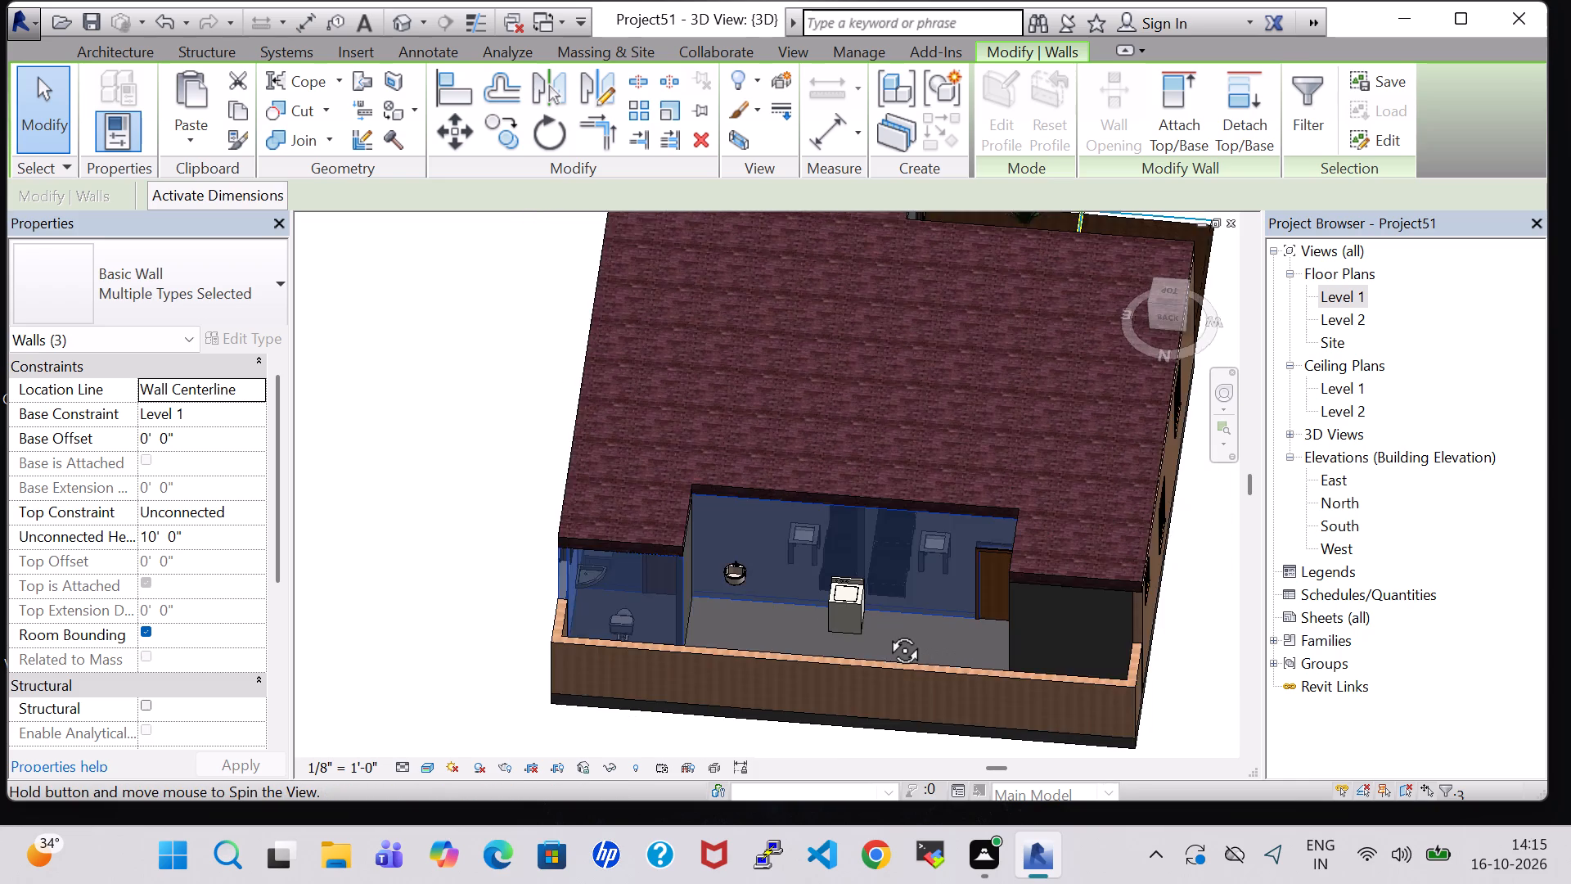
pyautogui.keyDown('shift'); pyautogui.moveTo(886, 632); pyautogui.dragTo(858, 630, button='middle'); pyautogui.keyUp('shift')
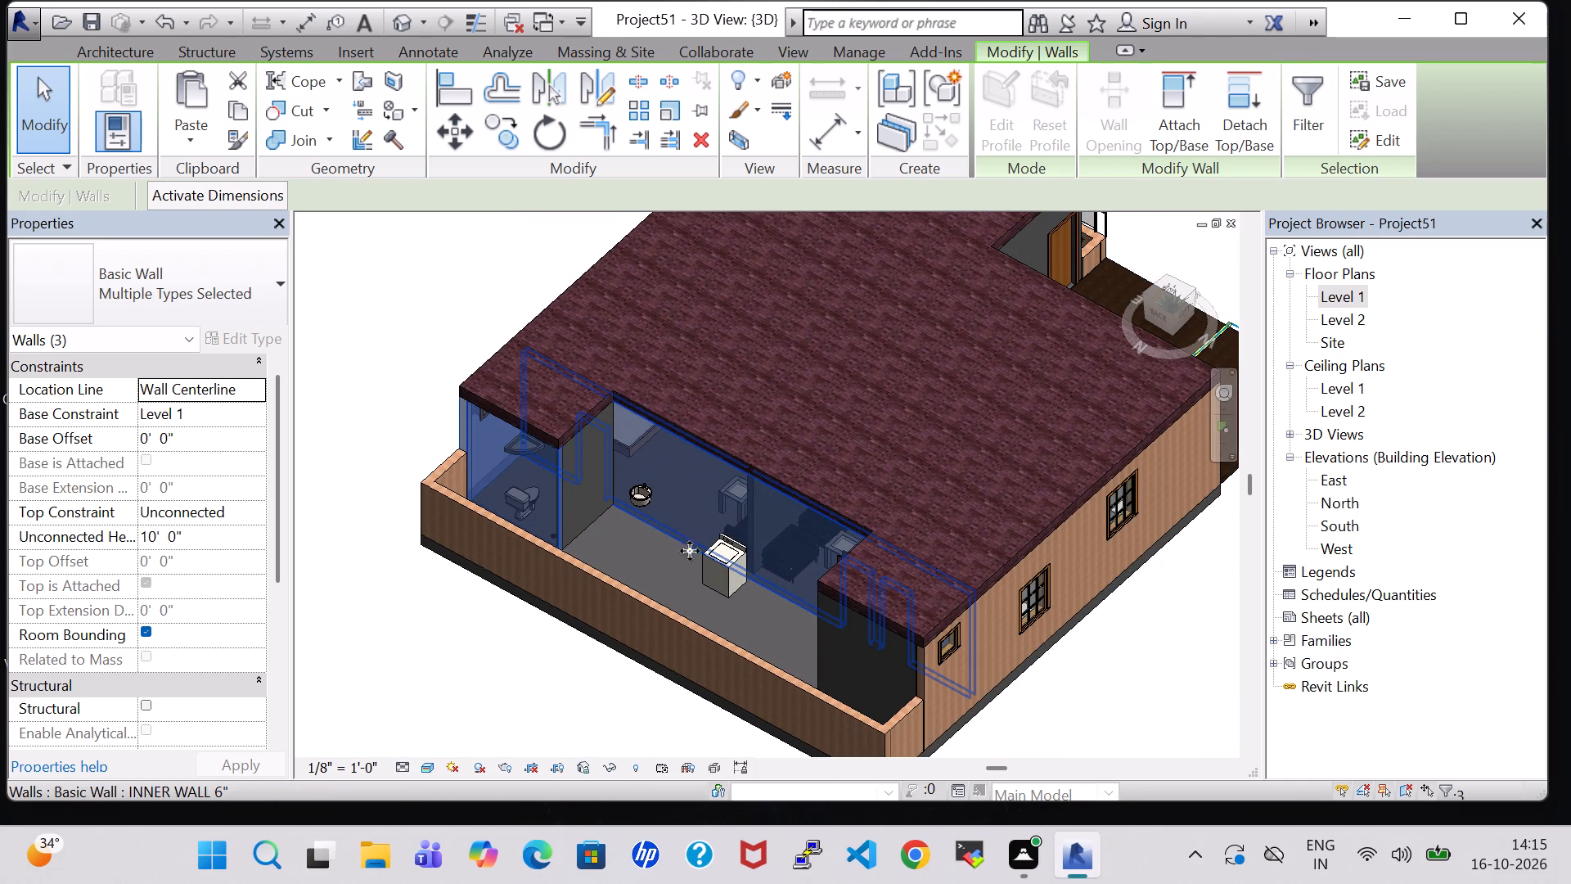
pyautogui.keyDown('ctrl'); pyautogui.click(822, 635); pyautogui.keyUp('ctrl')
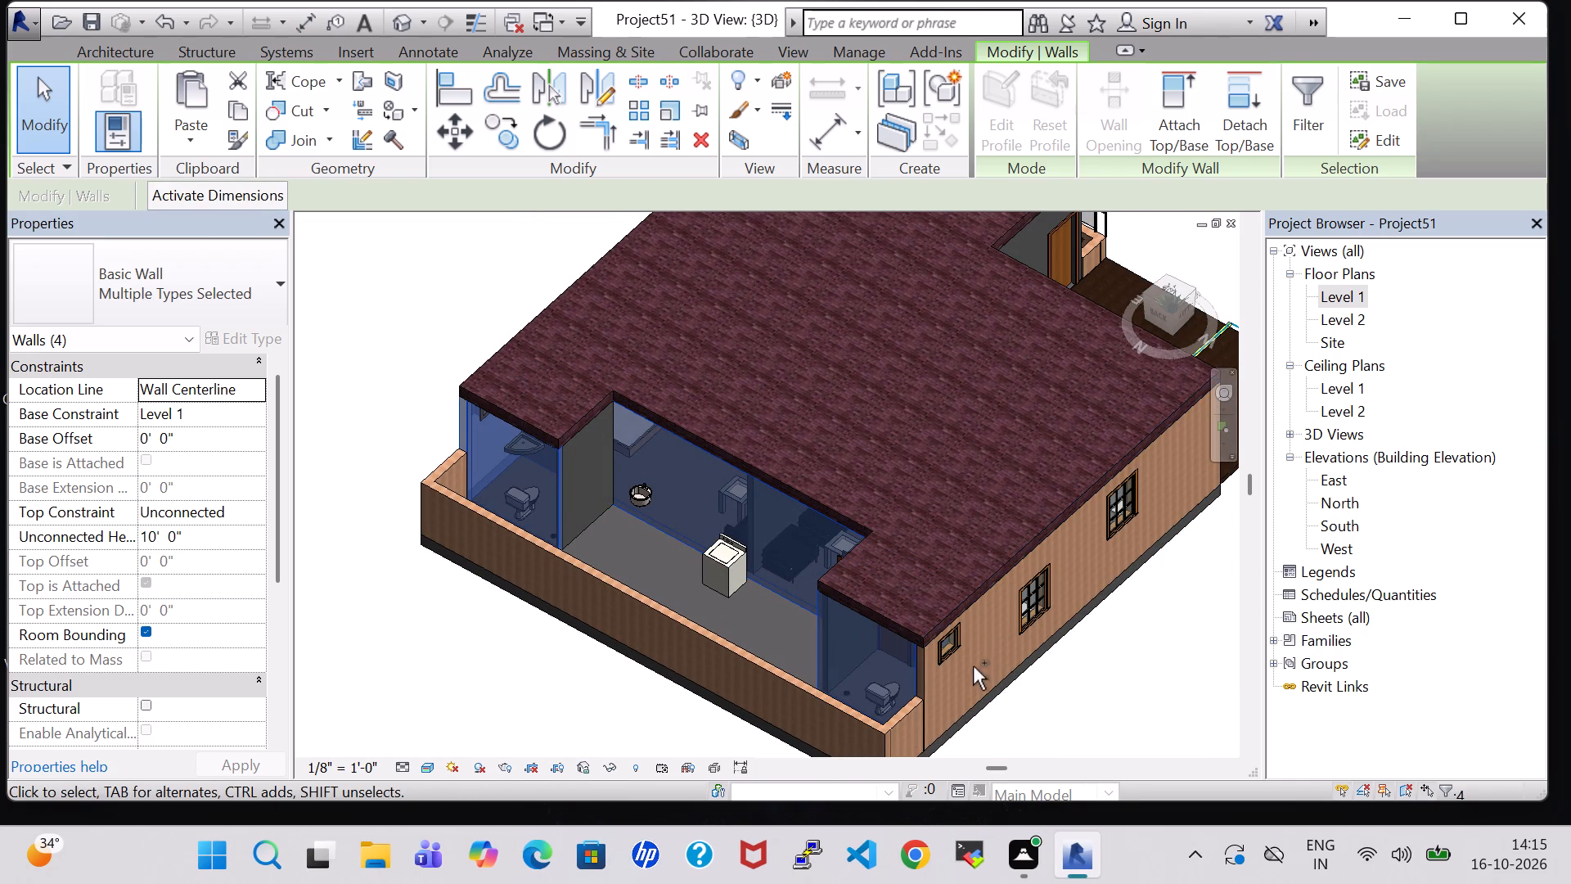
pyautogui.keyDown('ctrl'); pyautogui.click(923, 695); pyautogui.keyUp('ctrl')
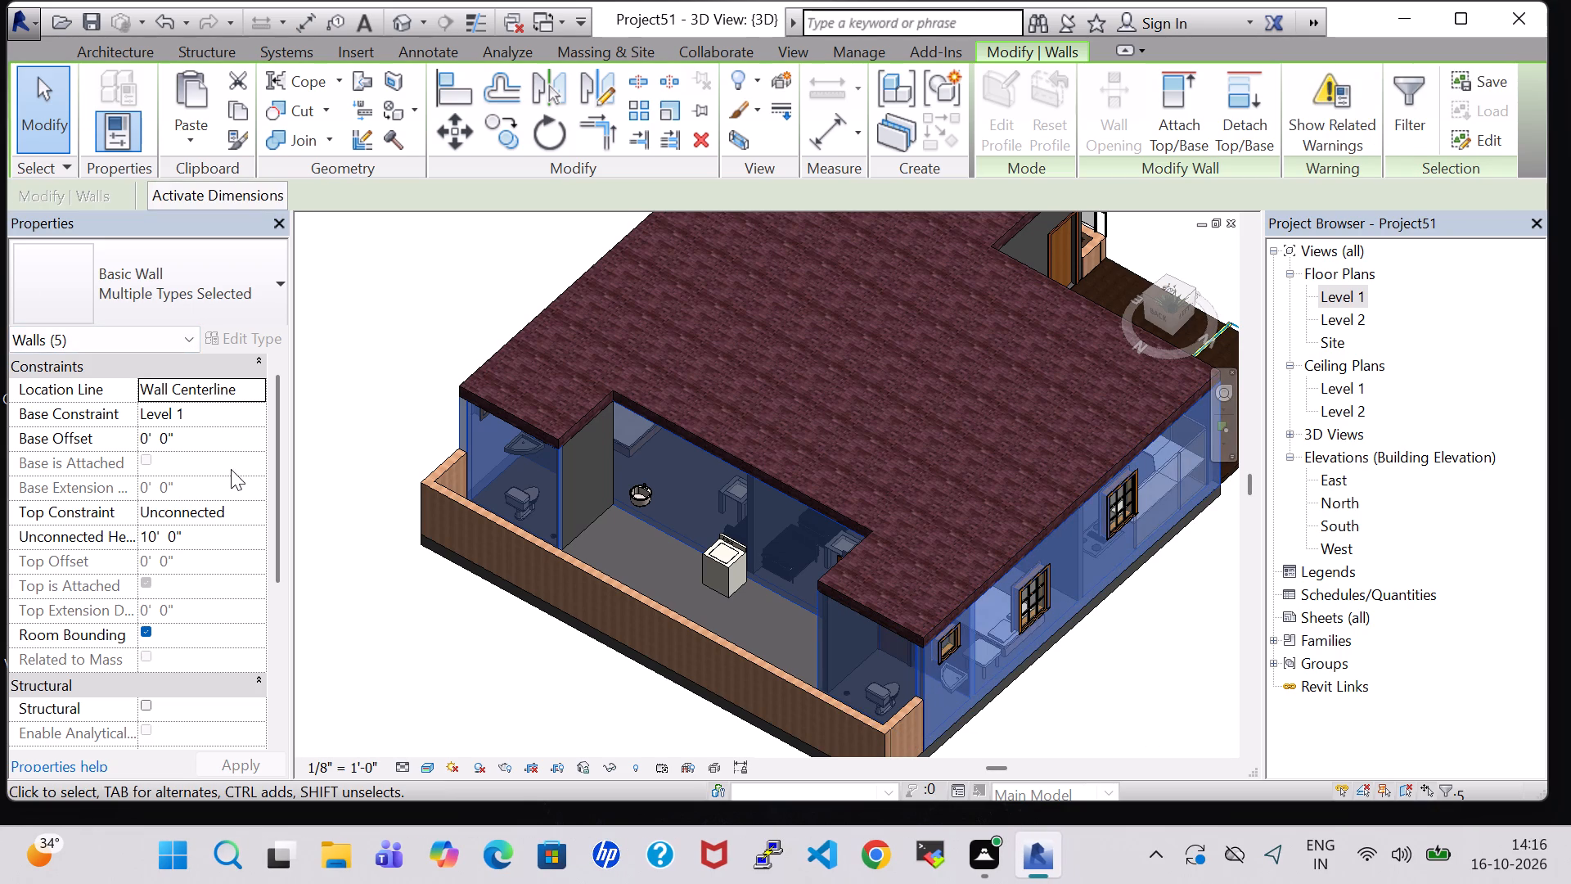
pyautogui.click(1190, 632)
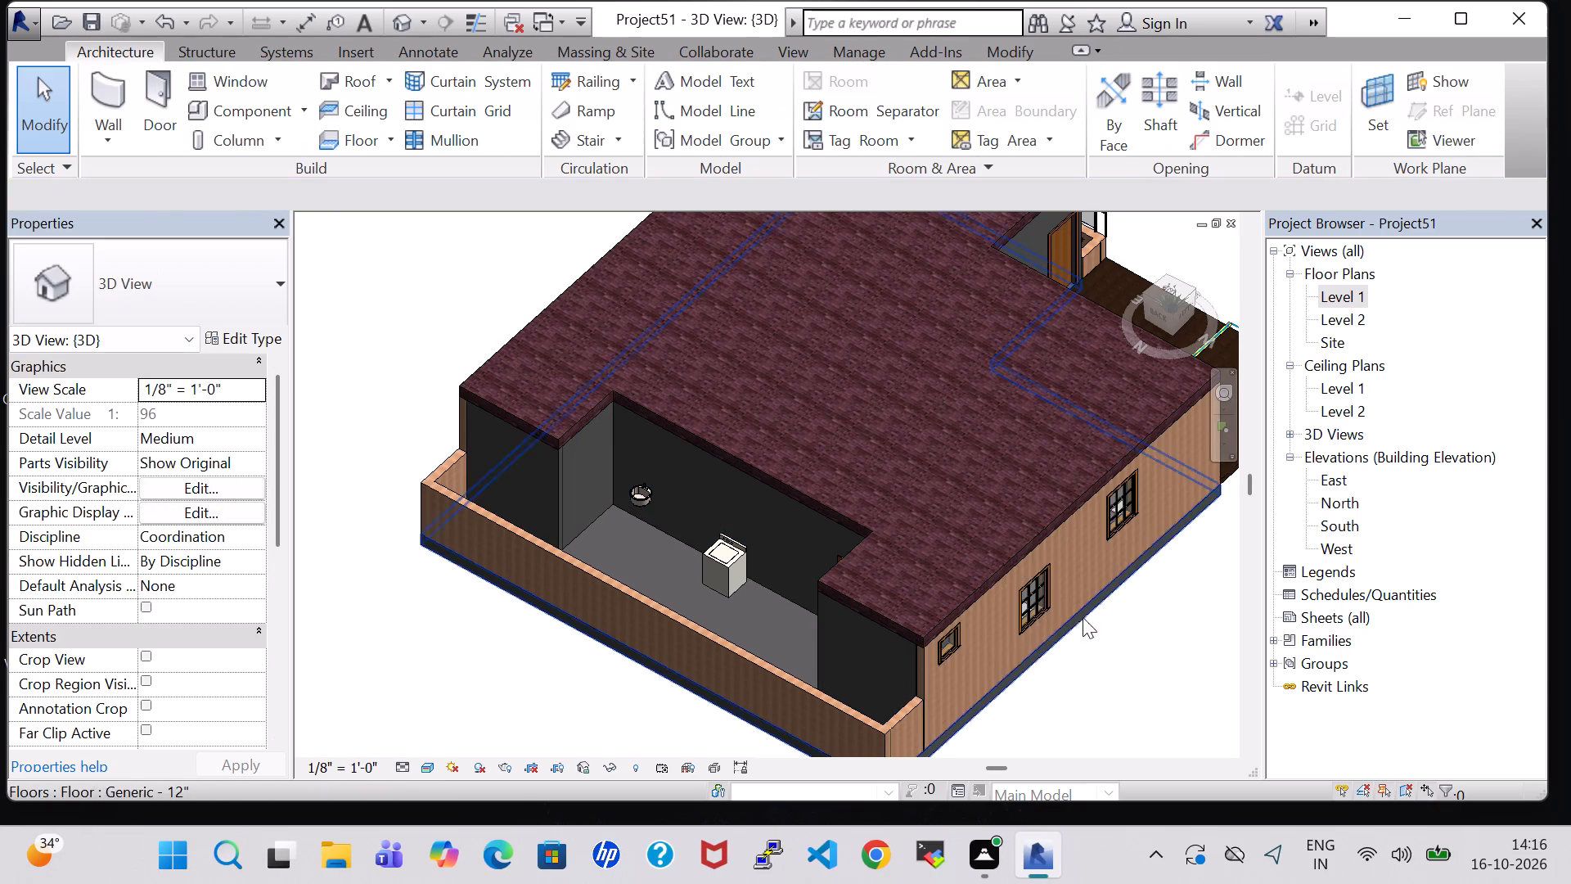
# Duplicate the west exterior wall's Generic - 8" type under the suggested name and set the copy's structure material to Brick, Common.
pyautogui.click(928, 683)
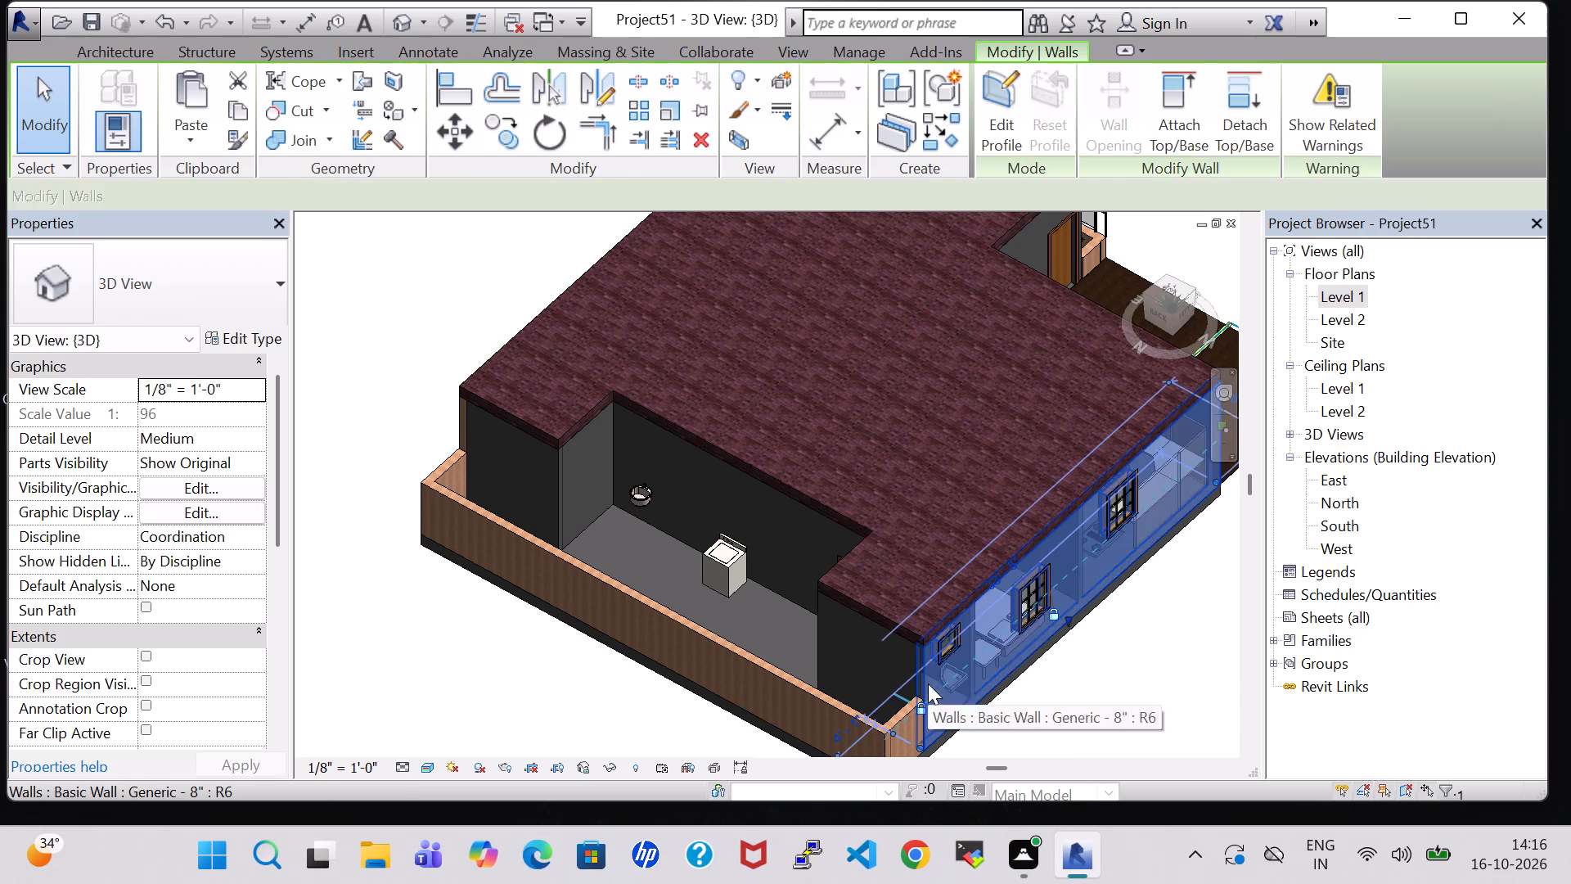
pyautogui.click(259, 331)
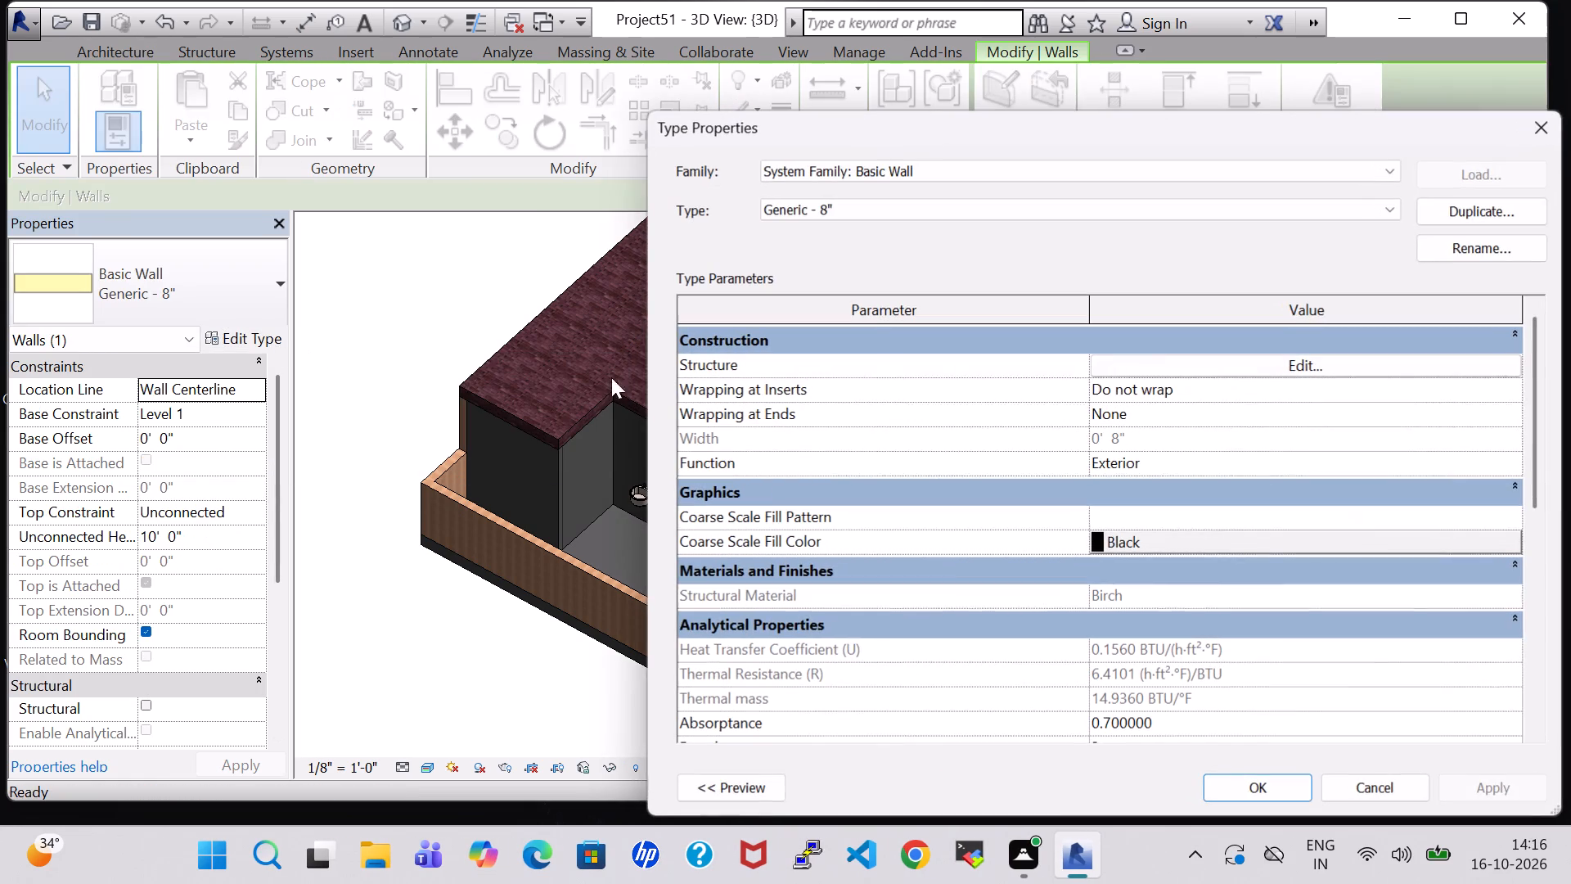
pyautogui.click(1456, 219)
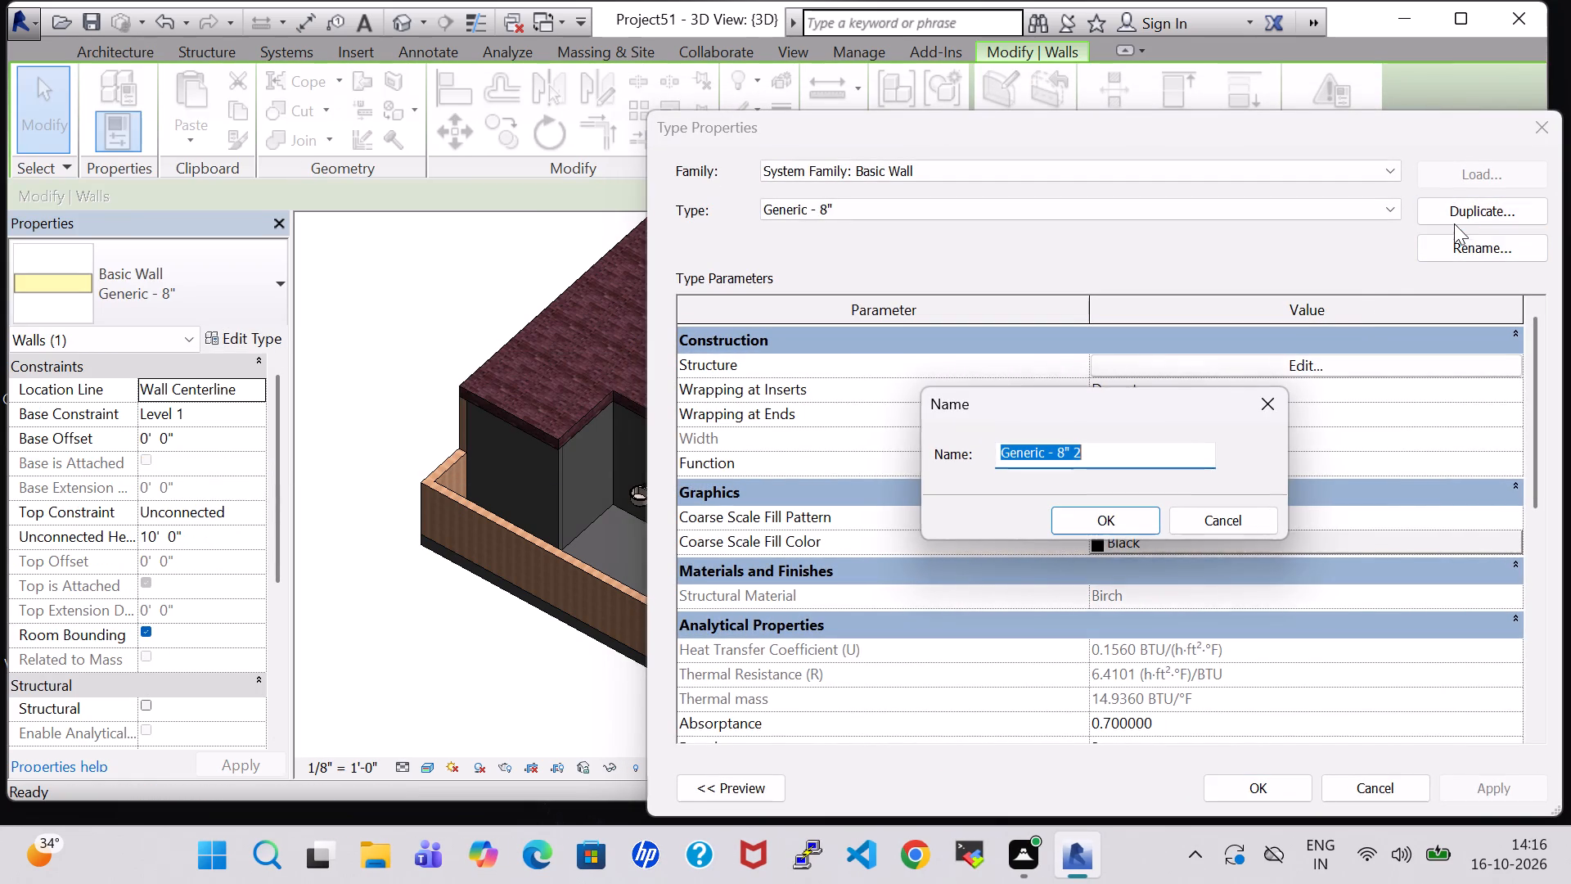
pyautogui.click(1110, 516)
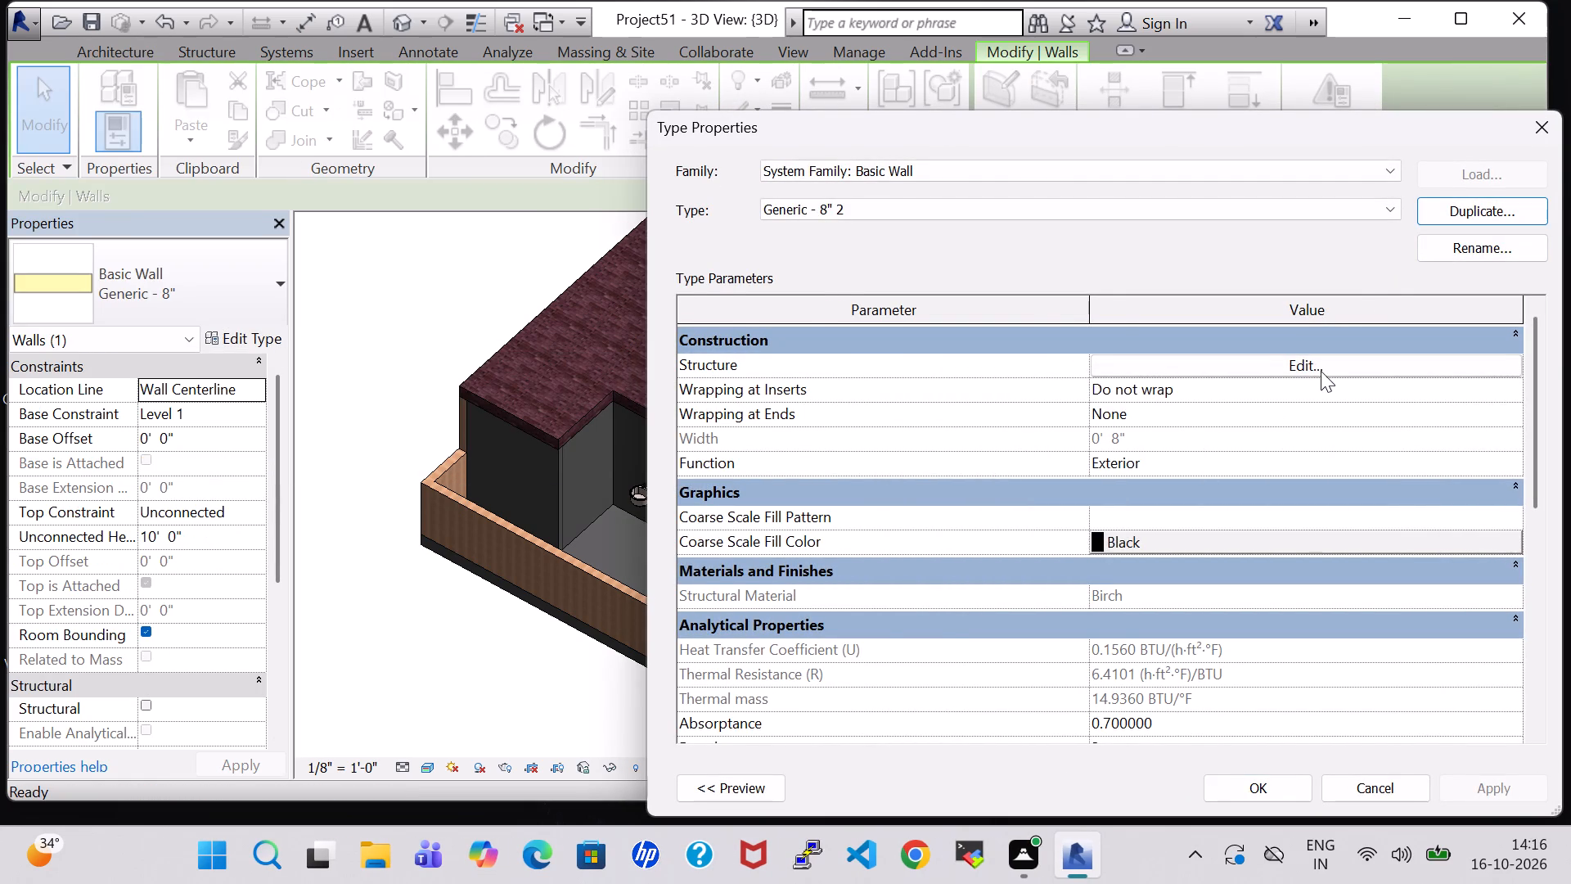
pyautogui.click(1321, 371)
pyautogui.click(1094, 356)
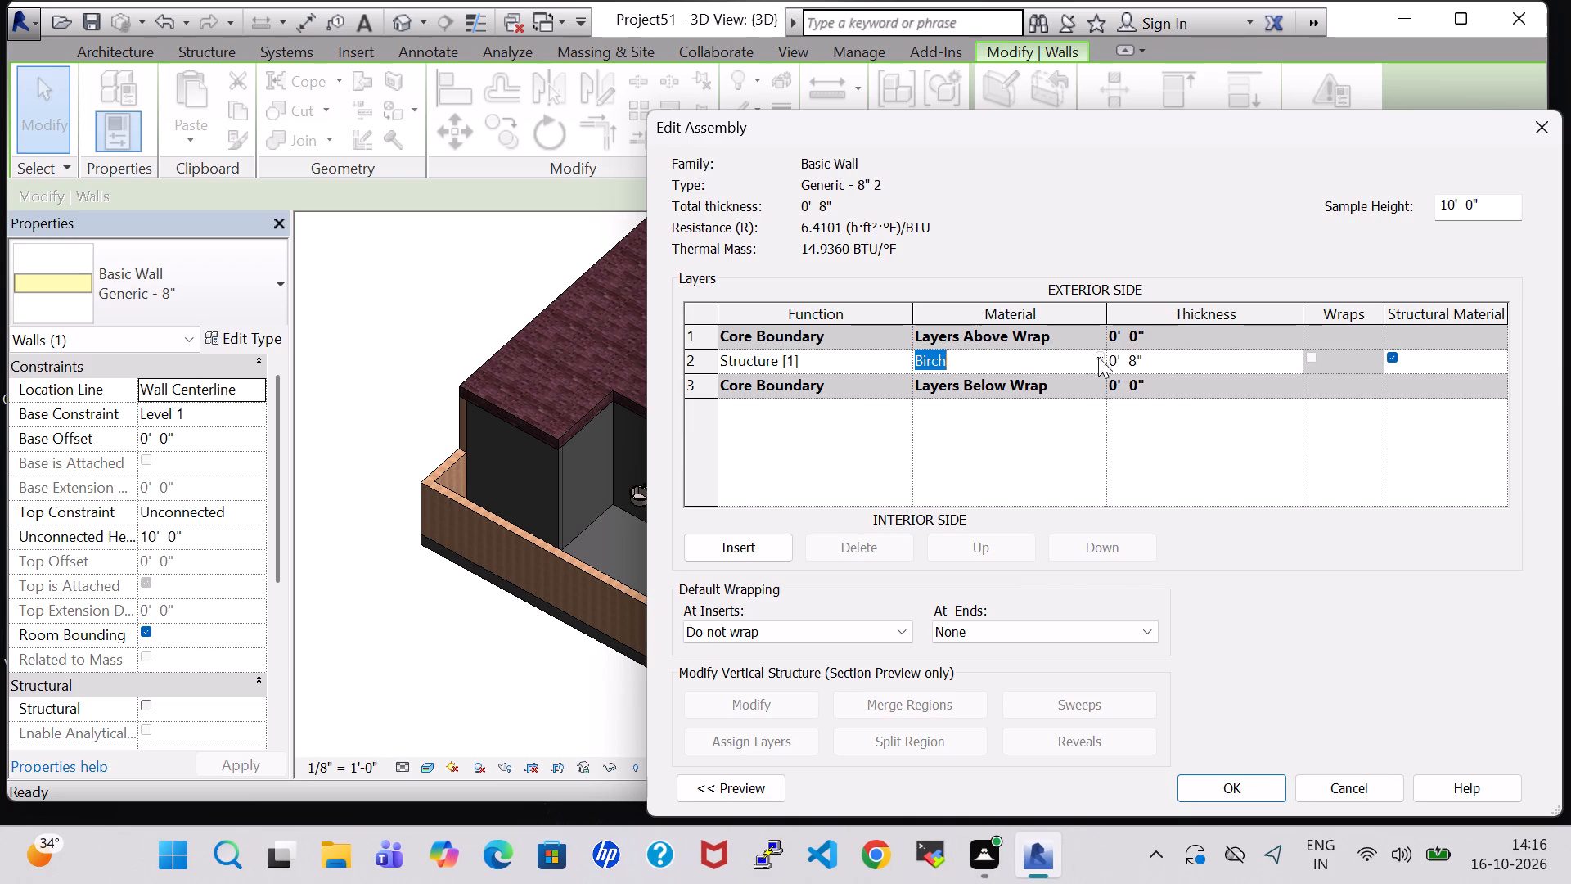
pyautogui.click(1104, 359)
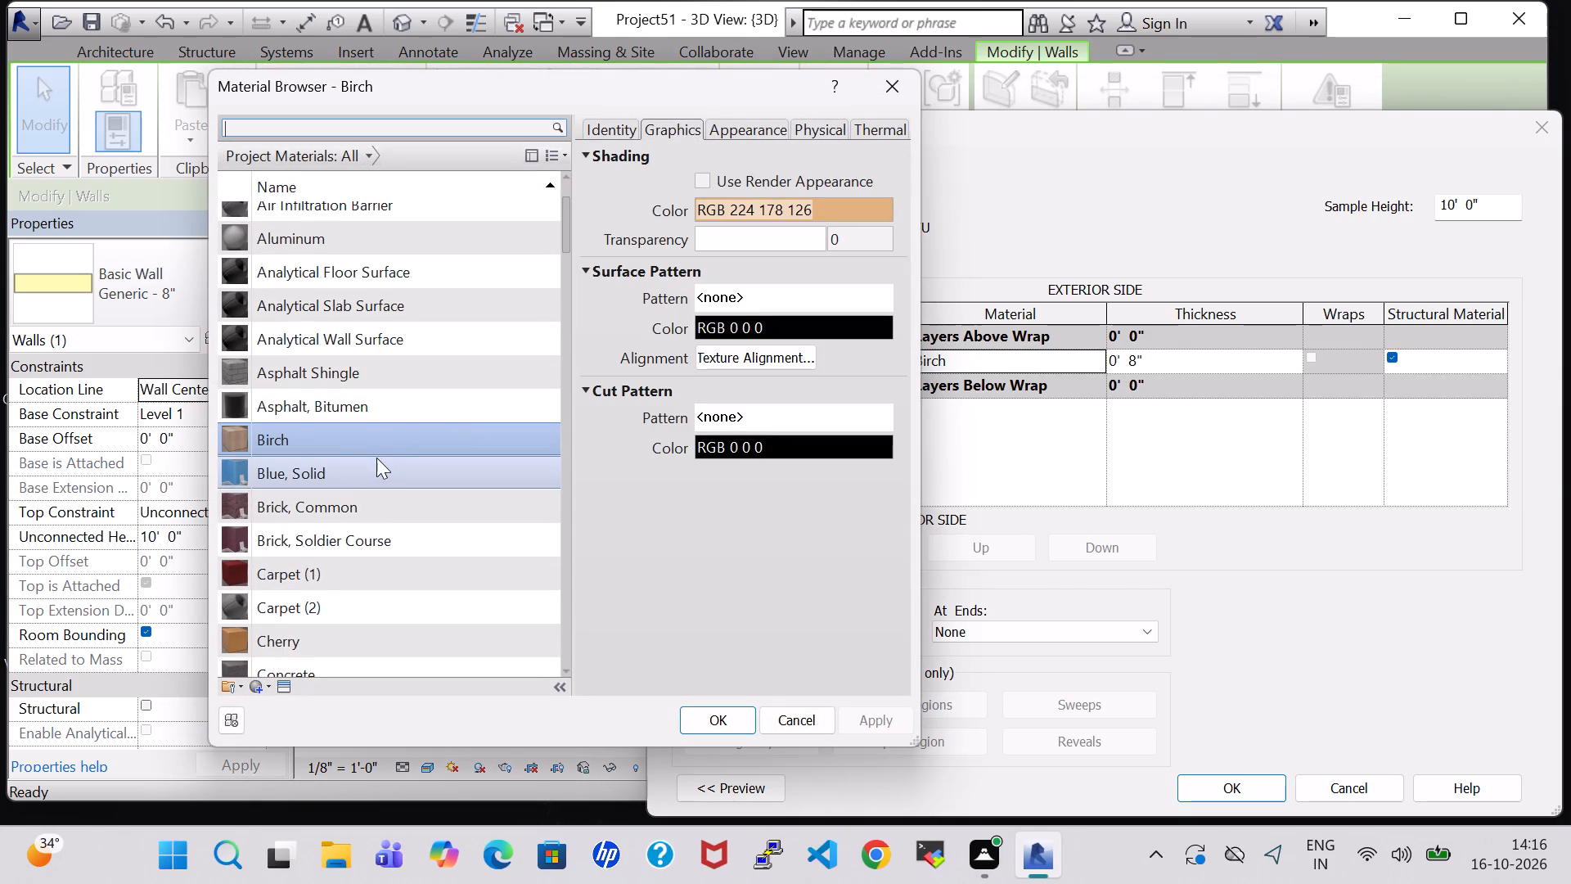
pyautogui.click(333, 495)
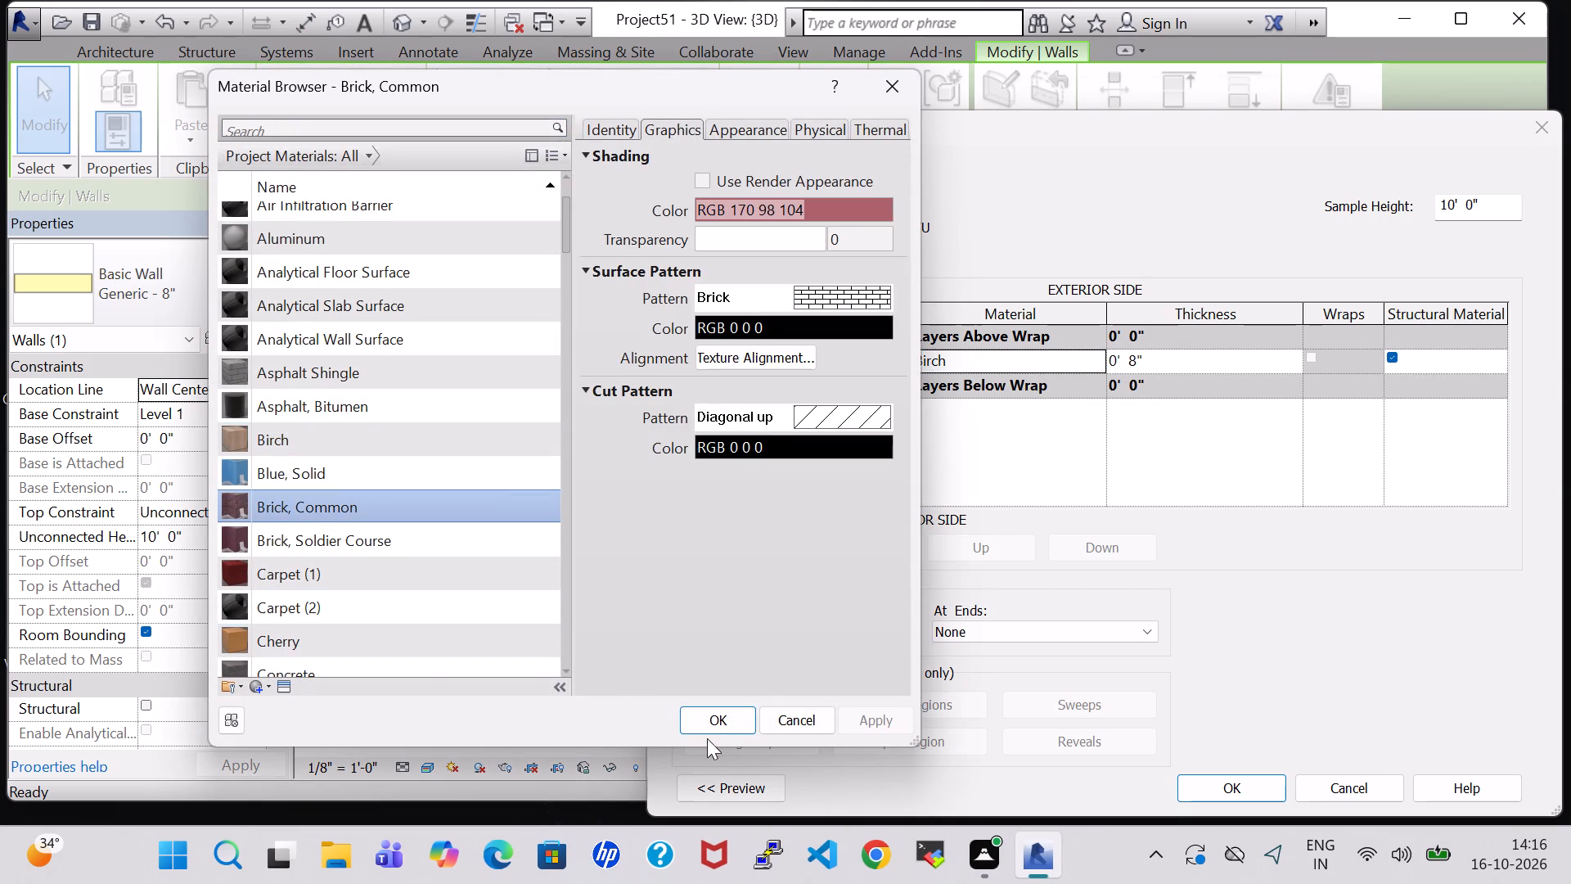
pyautogui.click(721, 719)
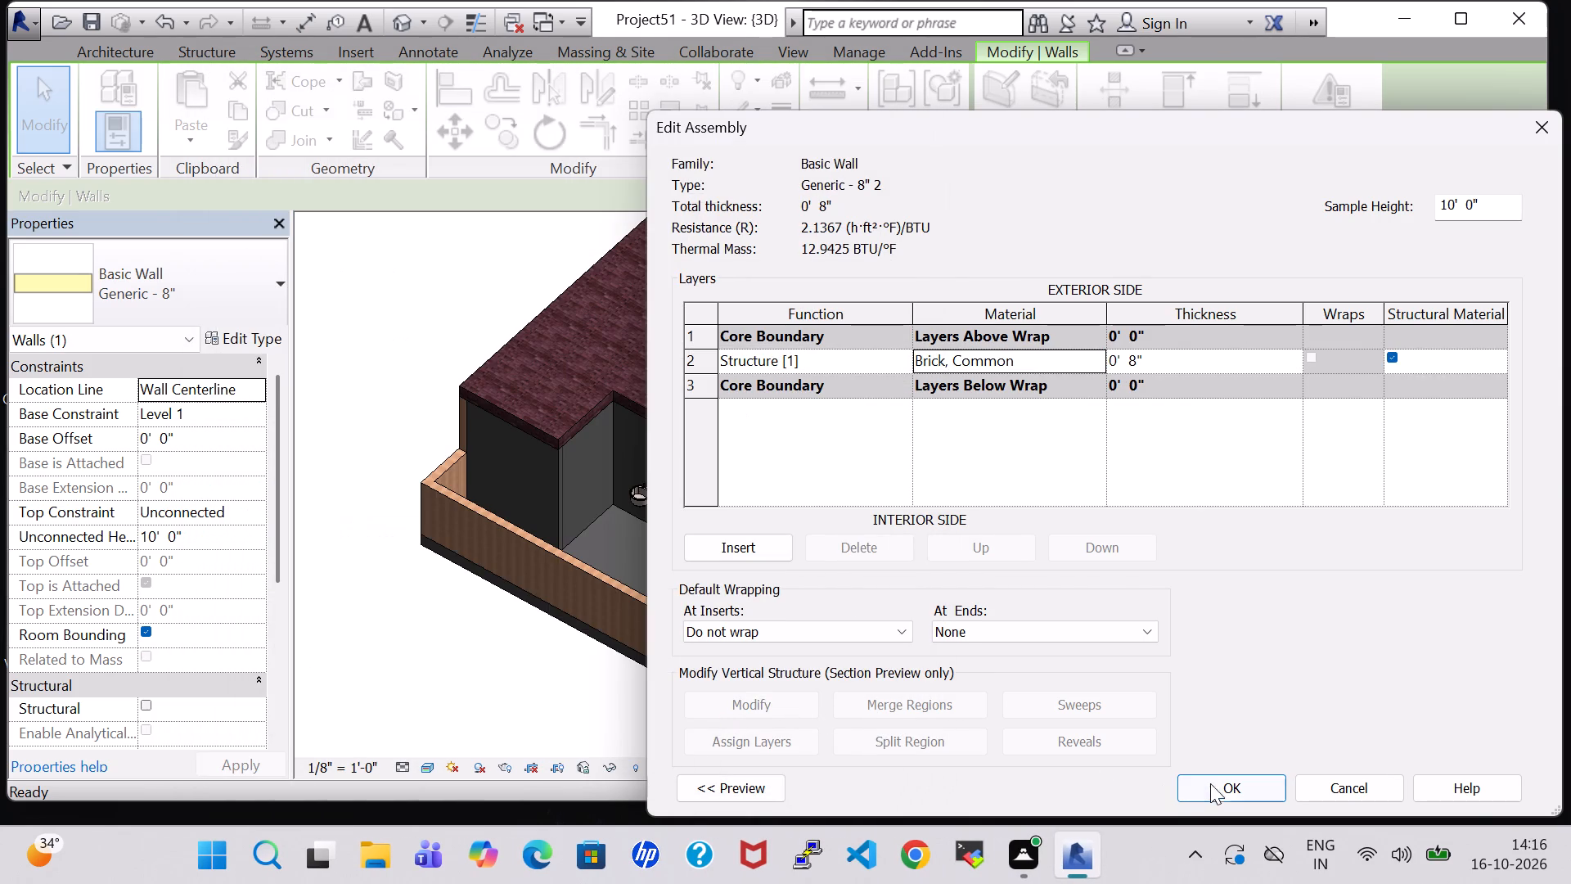
pyautogui.click(1224, 786)
pyautogui.click(1238, 786)
pyautogui.click(1203, 700)
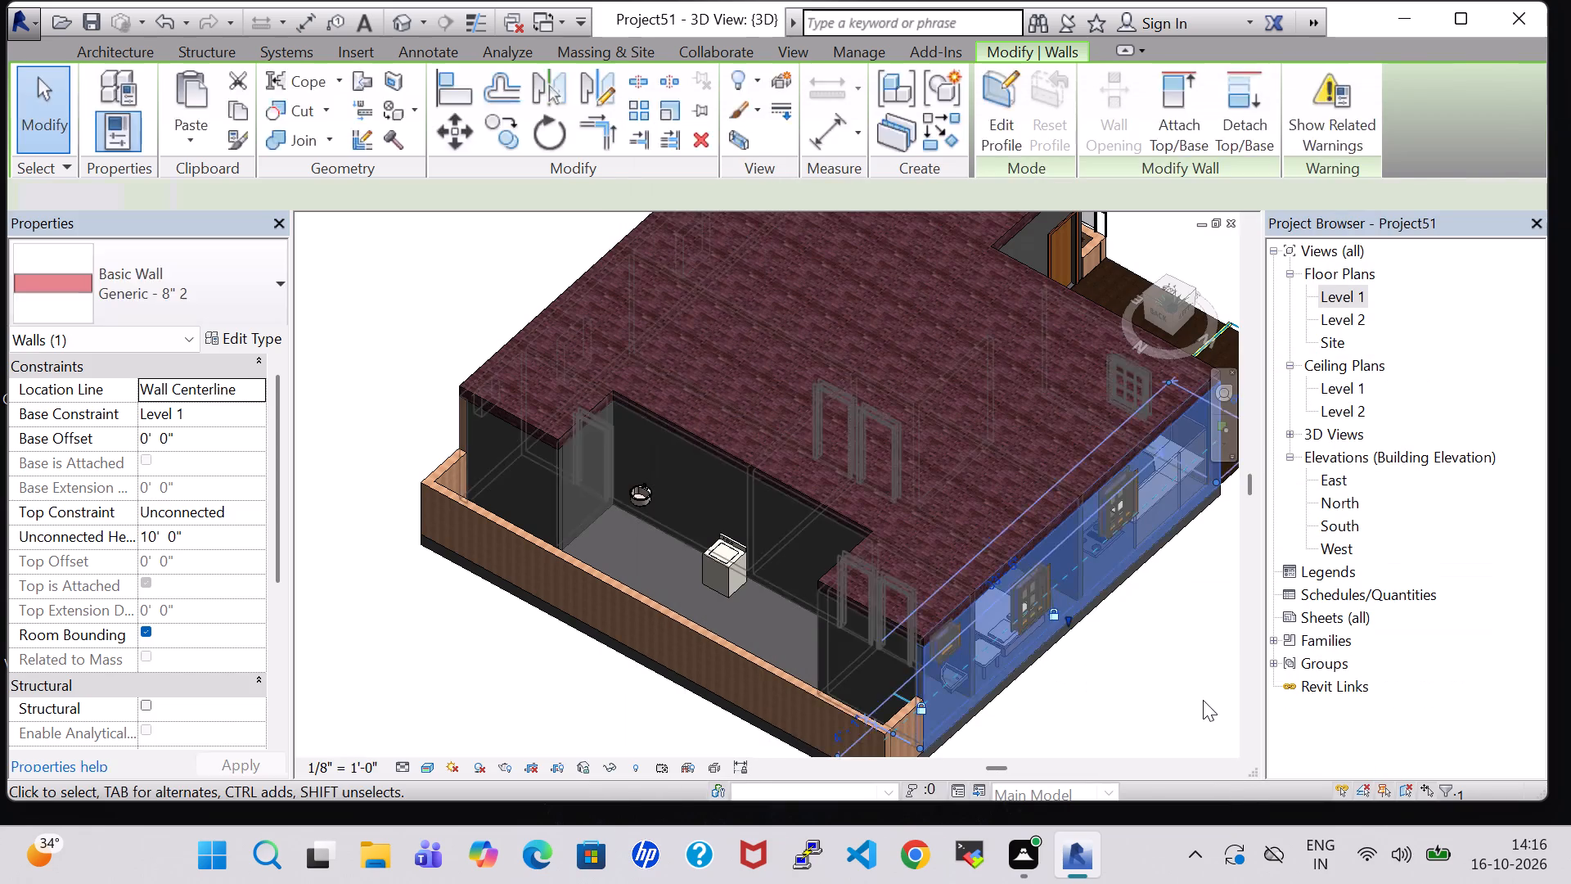
# Set the structure material of the INNER WALL 6" type to Brick, Common, starting from the northwest toilet room's rear wall.
pyautogui.click(823, 647)
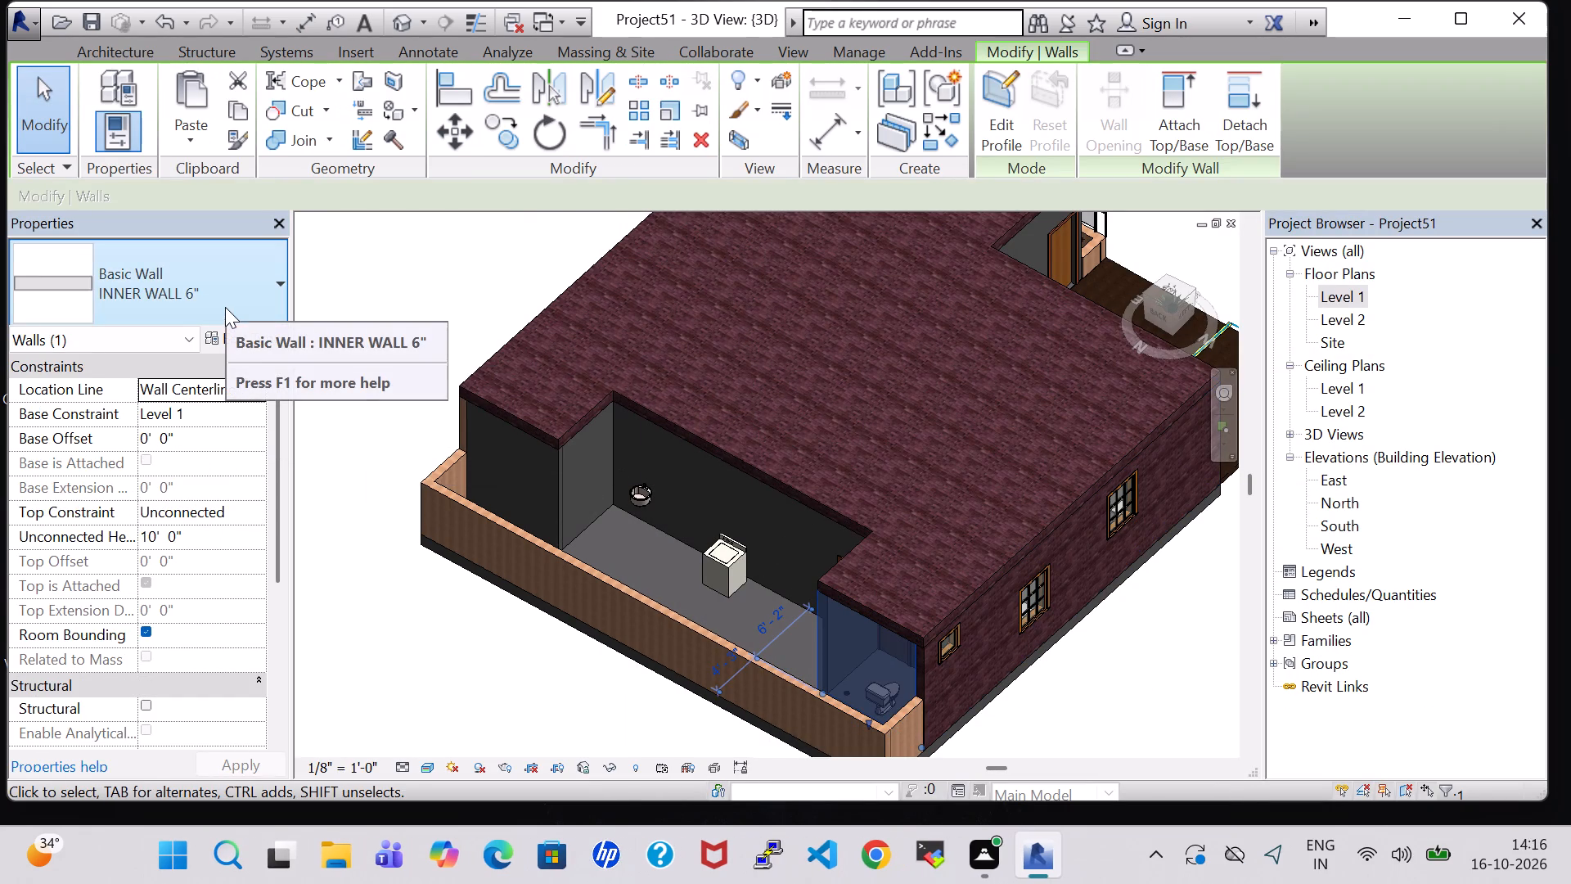
pyautogui.click(254, 345)
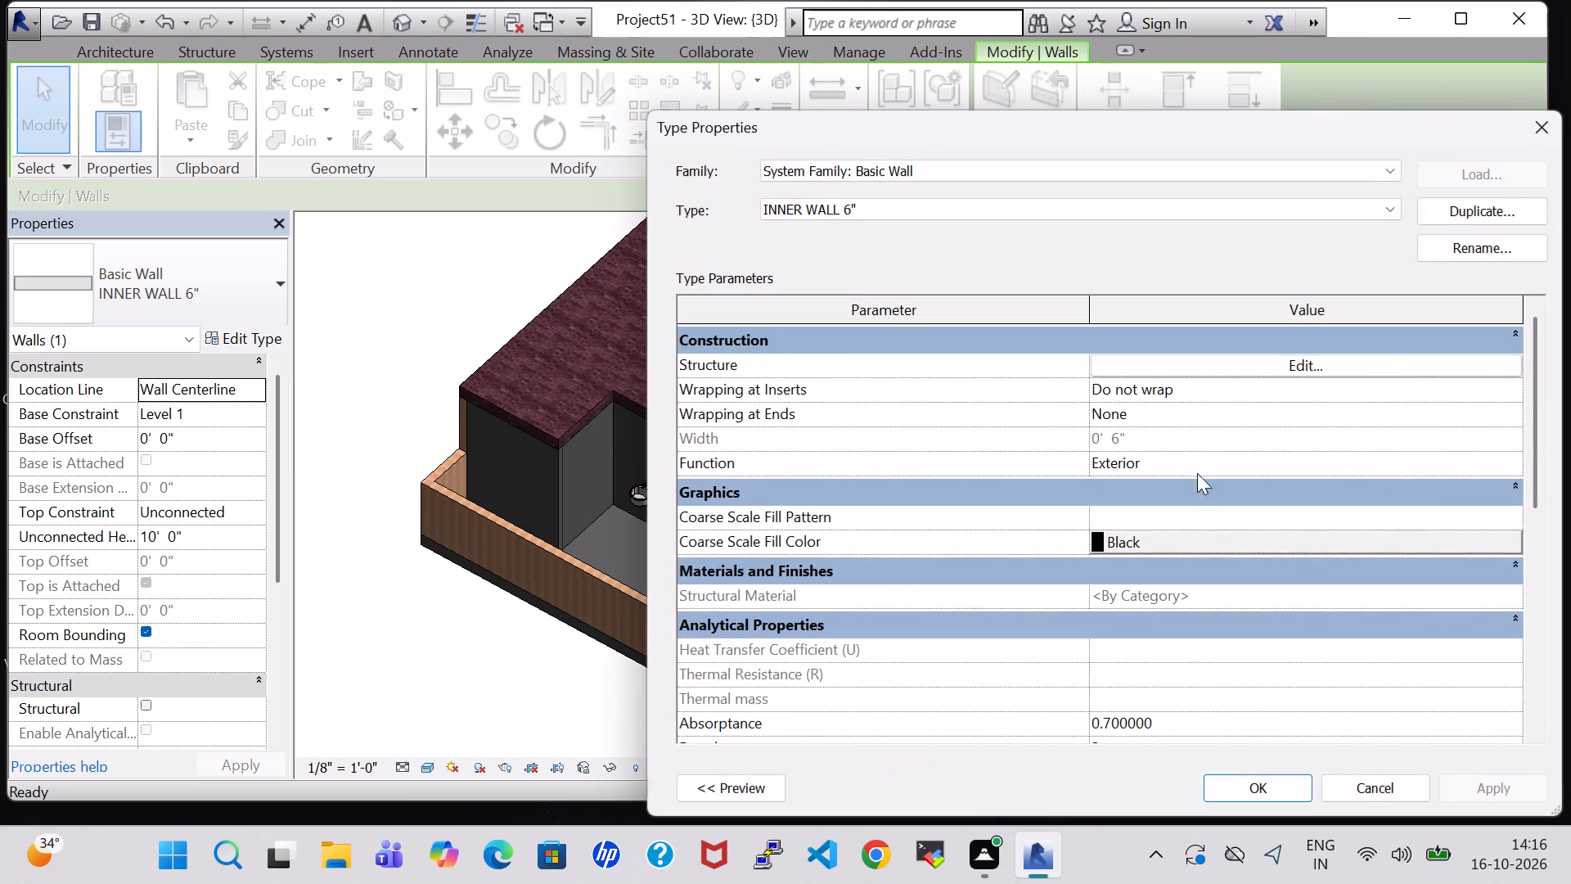
pyautogui.click(1282, 370)
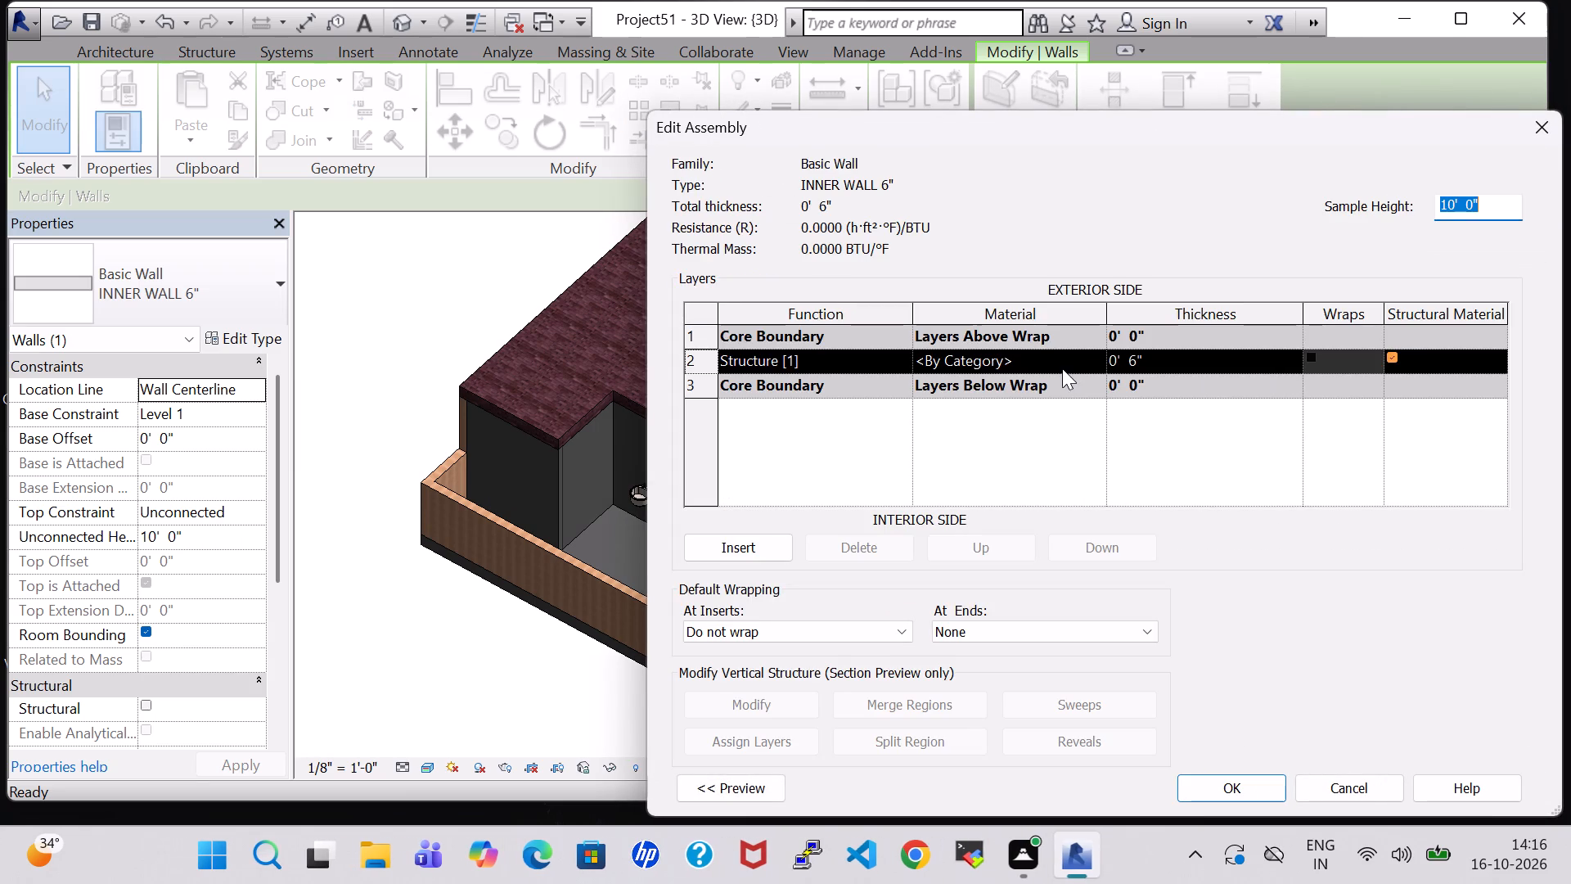
pyautogui.click(1092, 359)
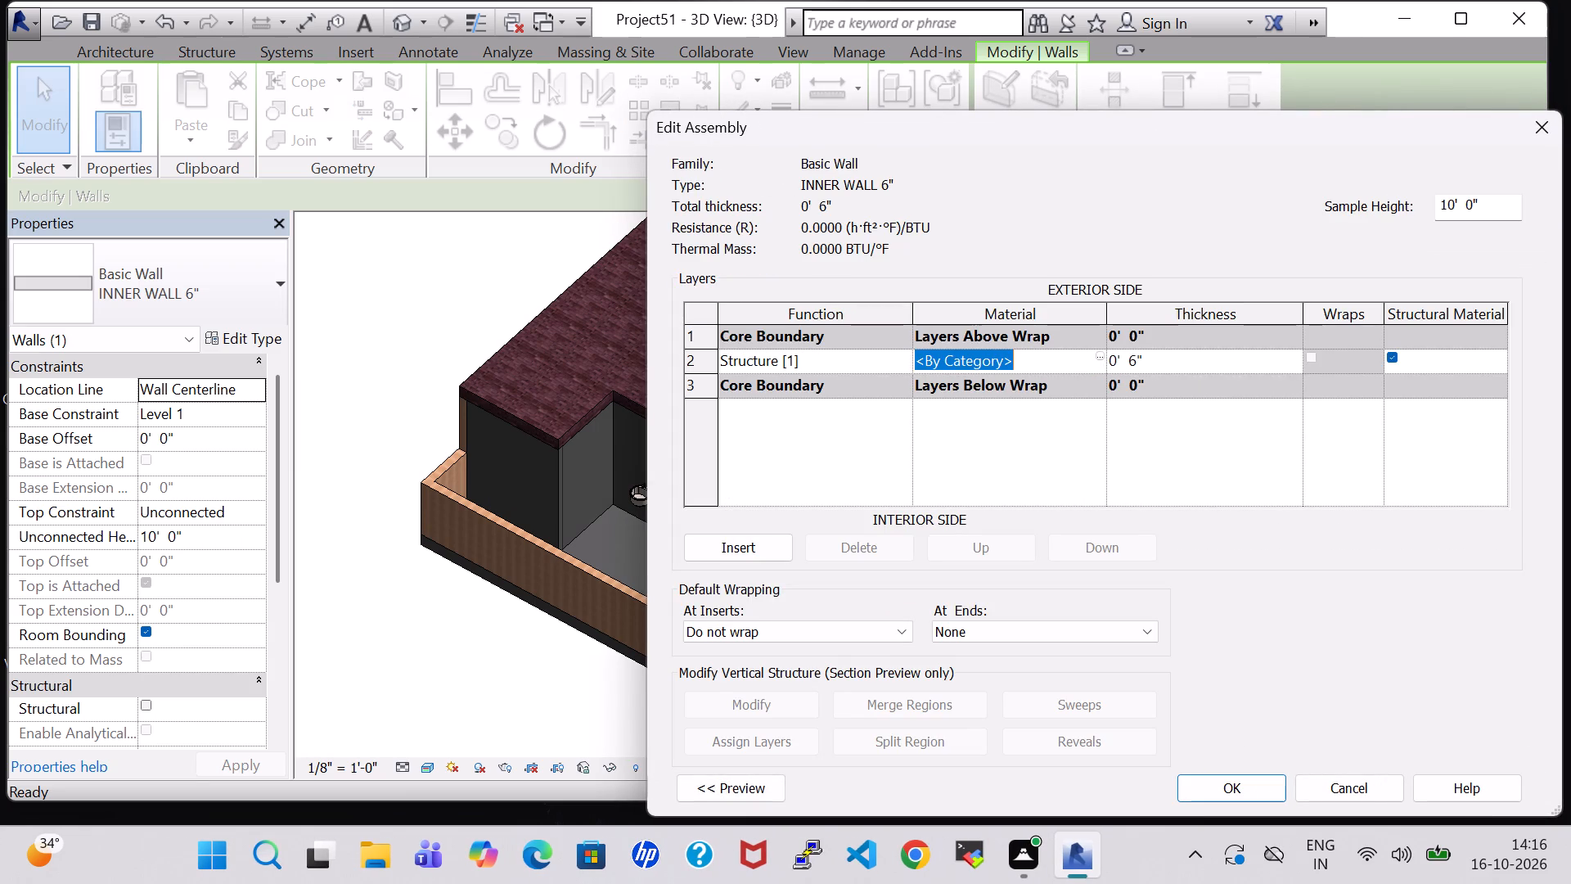
pyautogui.click(1096, 354)
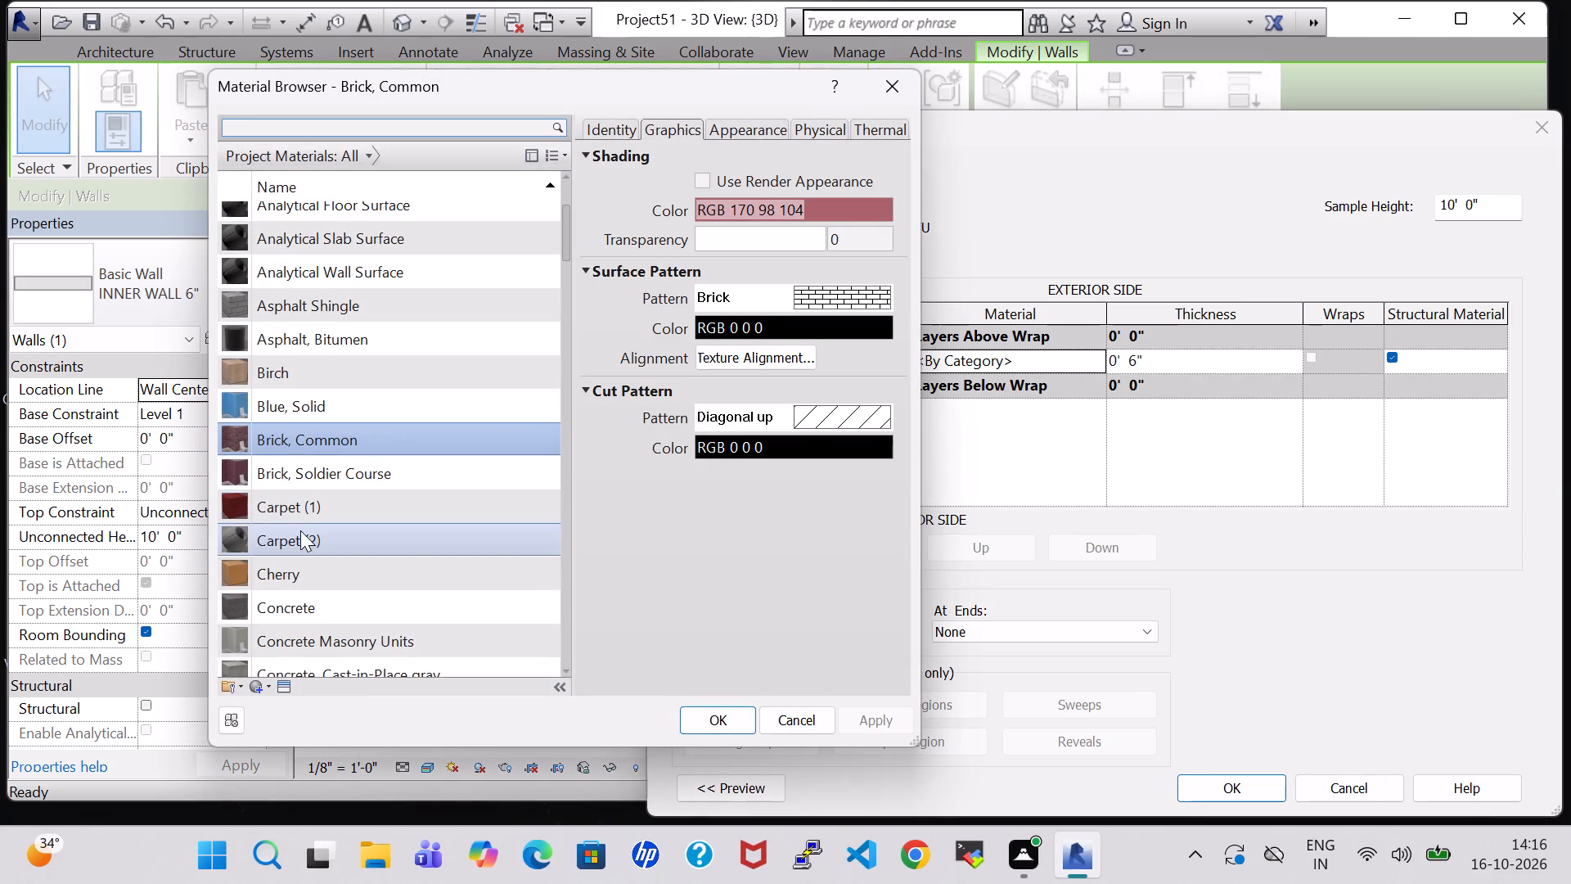
pyautogui.click(736, 727)
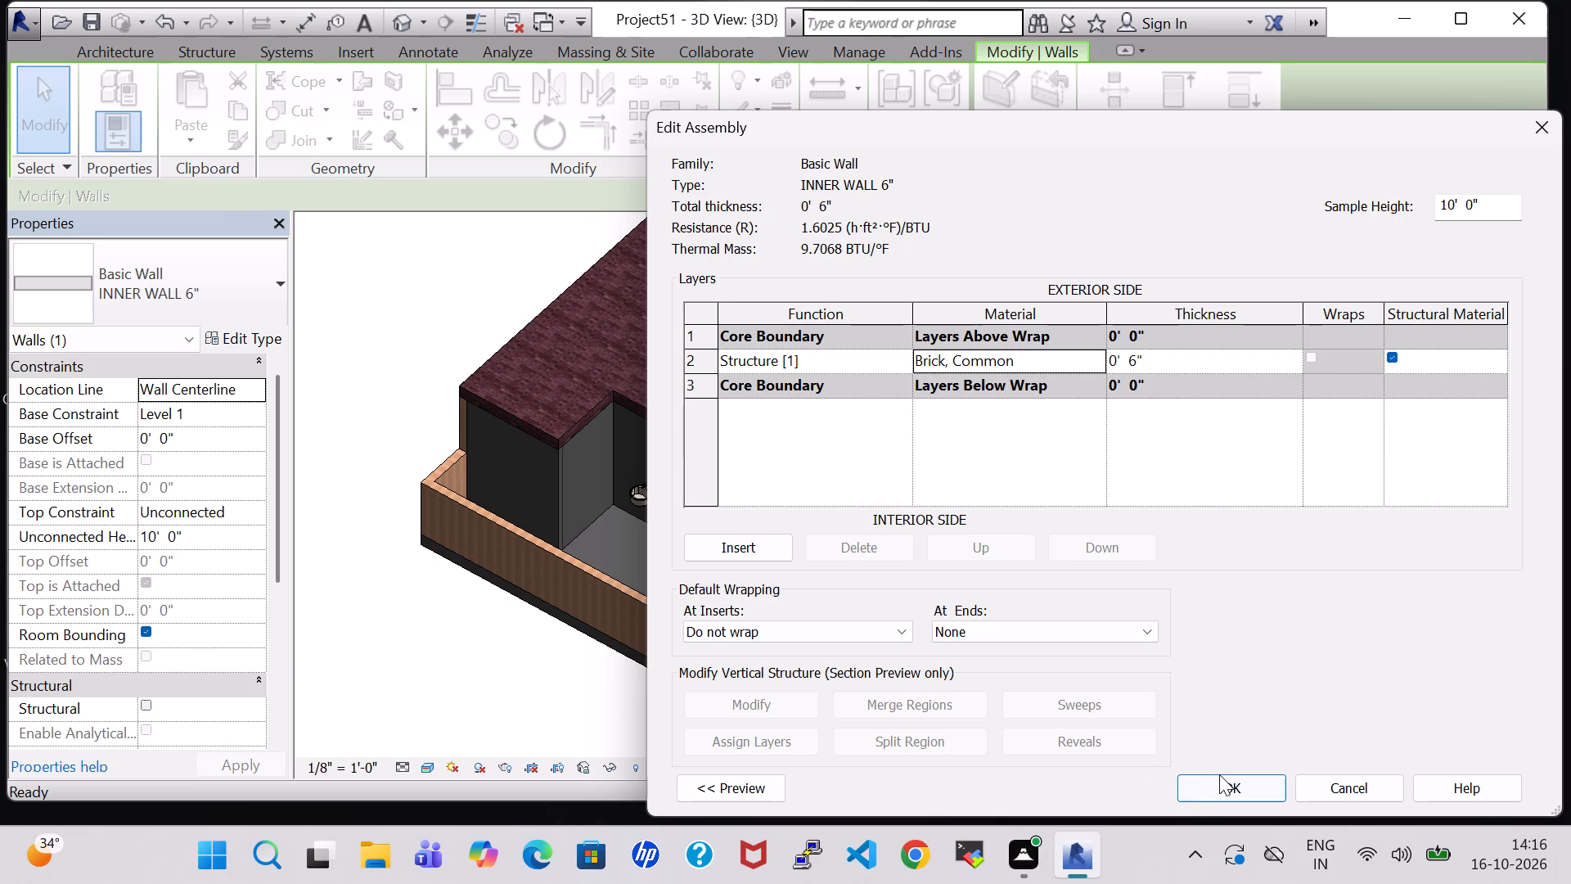
pyautogui.click(1234, 782)
pyautogui.click(1234, 782)
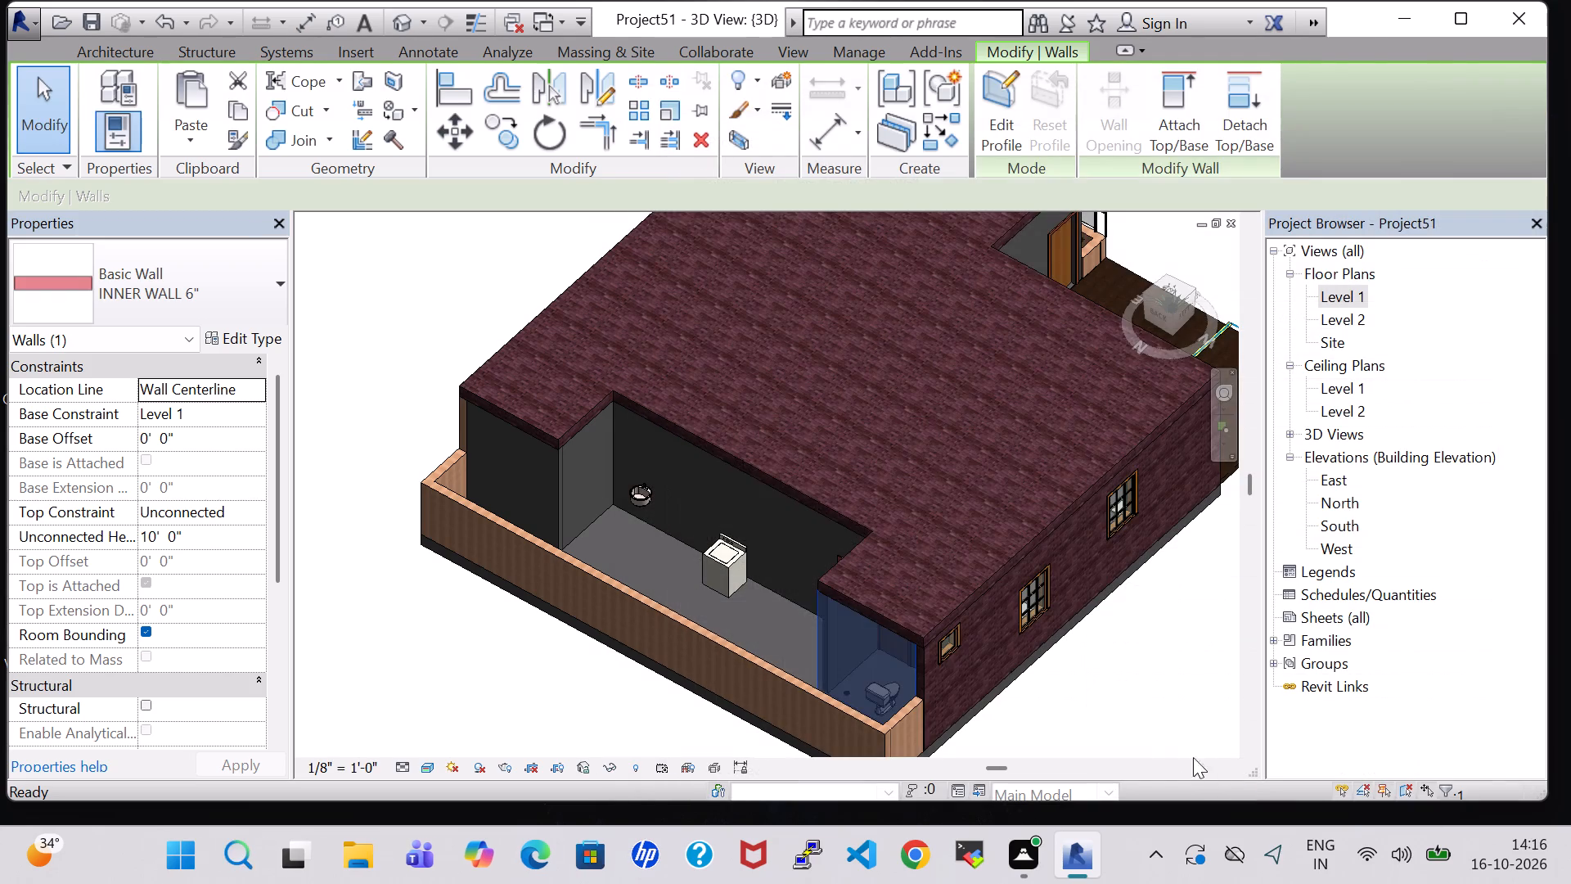
pyautogui.click(1150, 737)
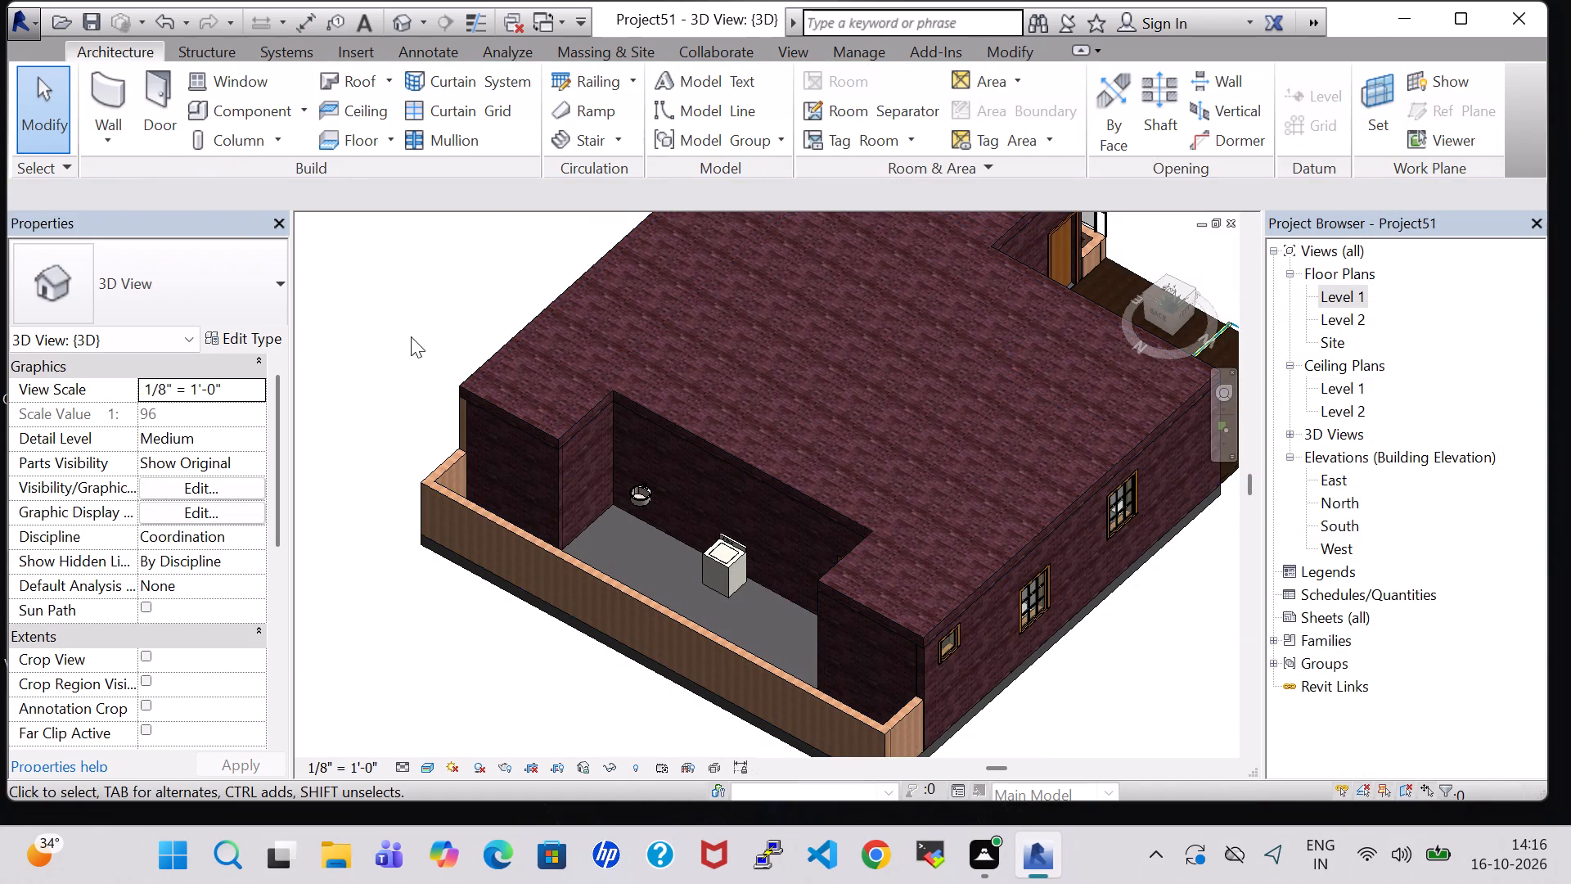
# Change the east exterior wall's type to Generic - 8" 2.
pyautogui.keyDown('shift'); pyautogui.scroll(1, 411, 336); pyautogui.keyUp('shift')
pyautogui.keyDown('shift'); pyautogui.moveTo(411, 336); pyautogui.dragTo(608, 394, button='middle'); pyautogui.keyUp('shift')
pyautogui.keyDown('shift'); pyautogui.moveTo(558, 536); pyautogui.dragTo(628, 410, button='middle'); pyautogui.keyUp('shift')
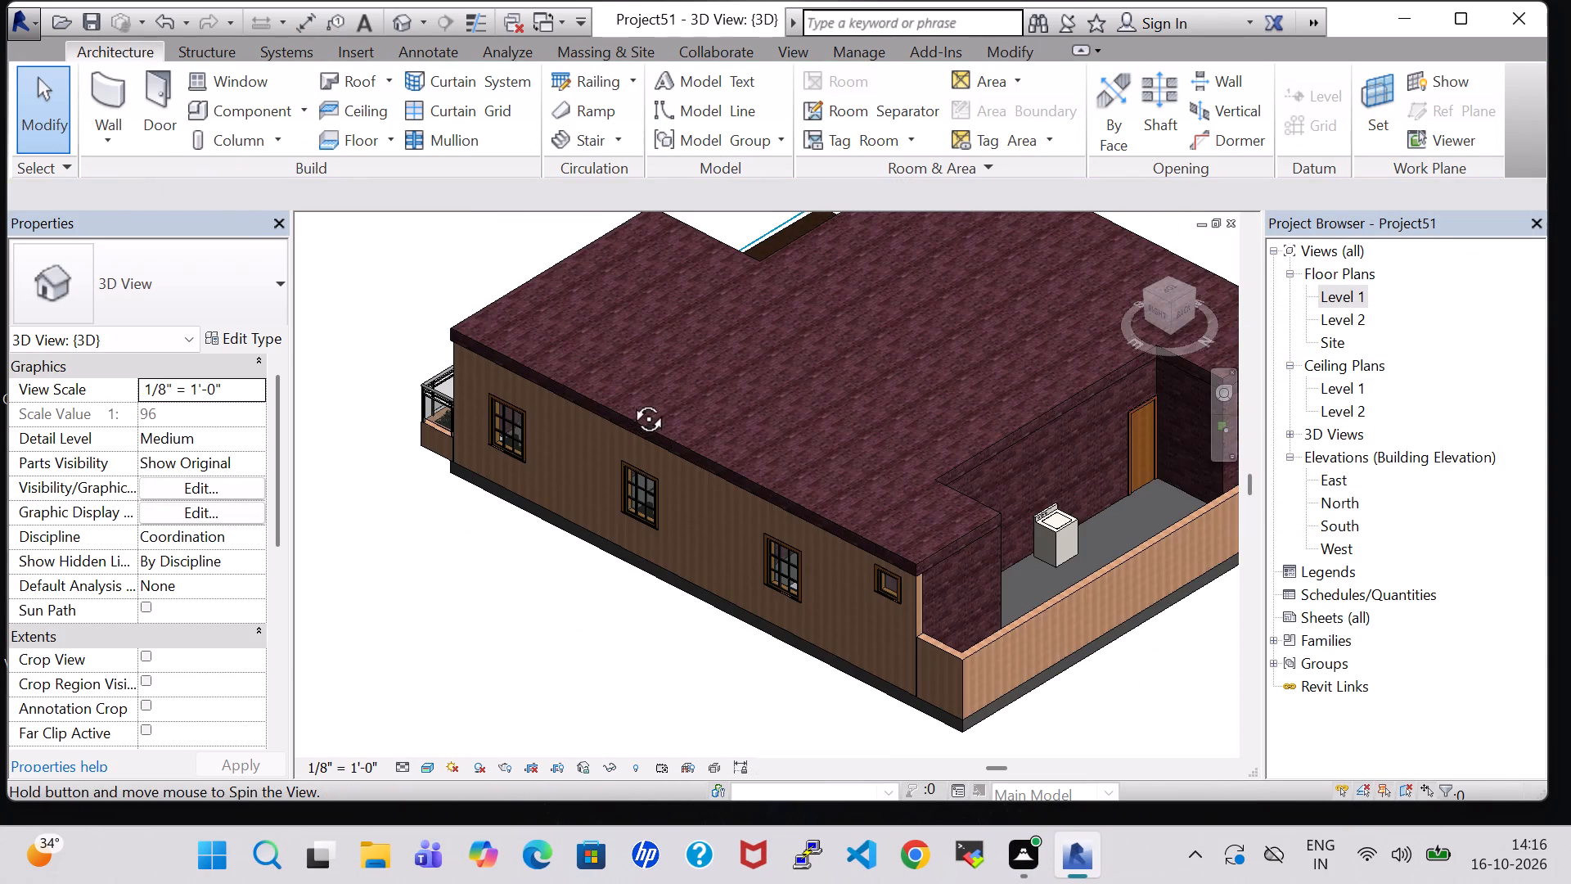
pyautogui.click(454, 385)
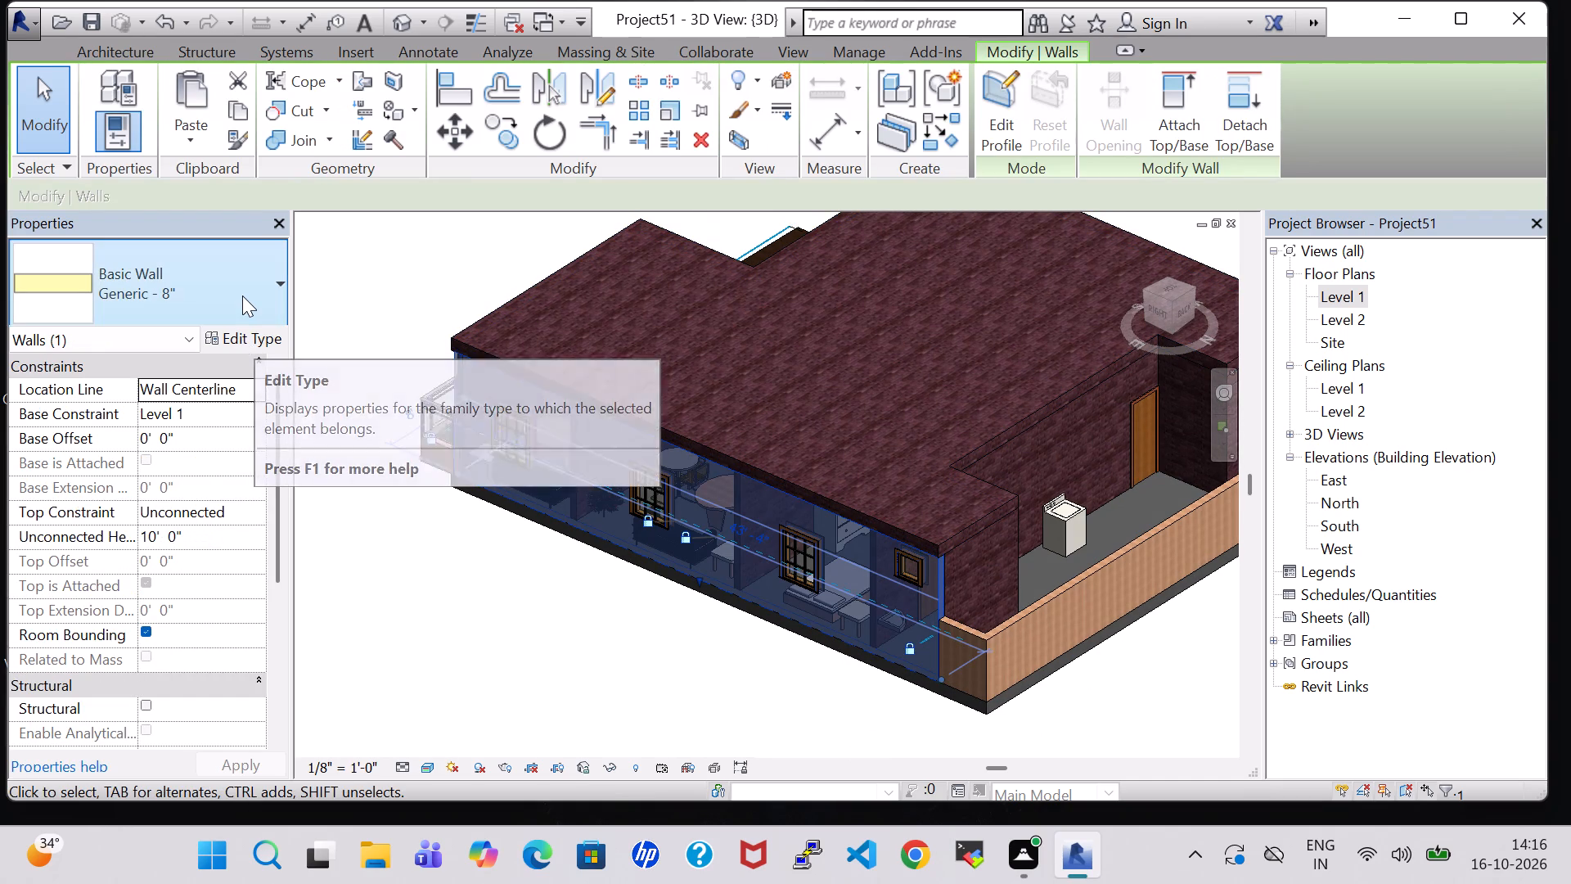
pyautogui.click(242, 295)
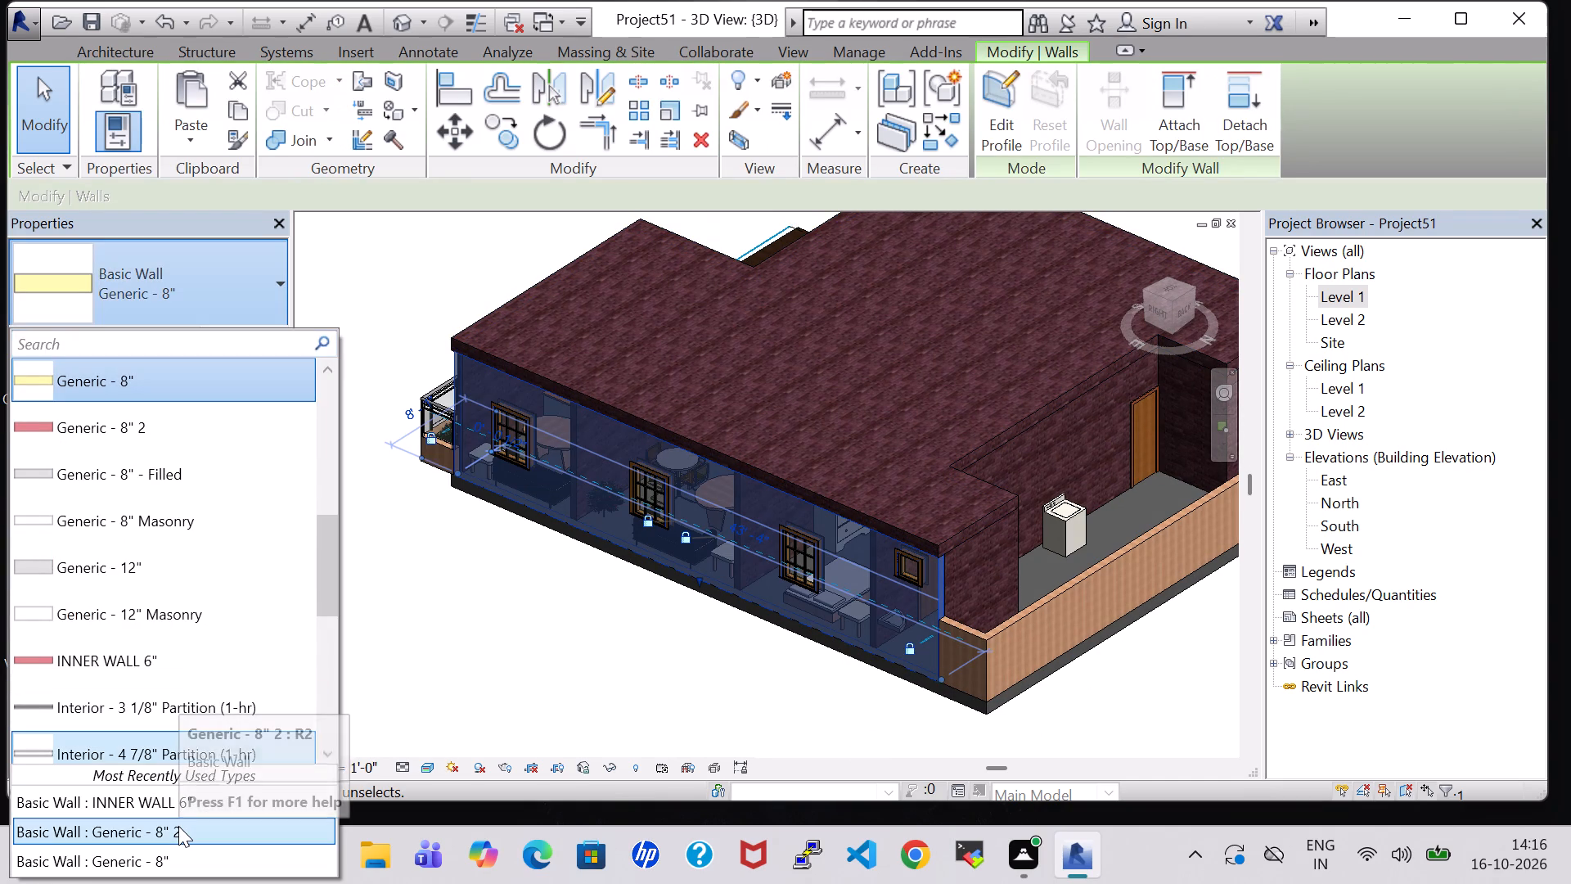
pyautogui.click(178, 826)
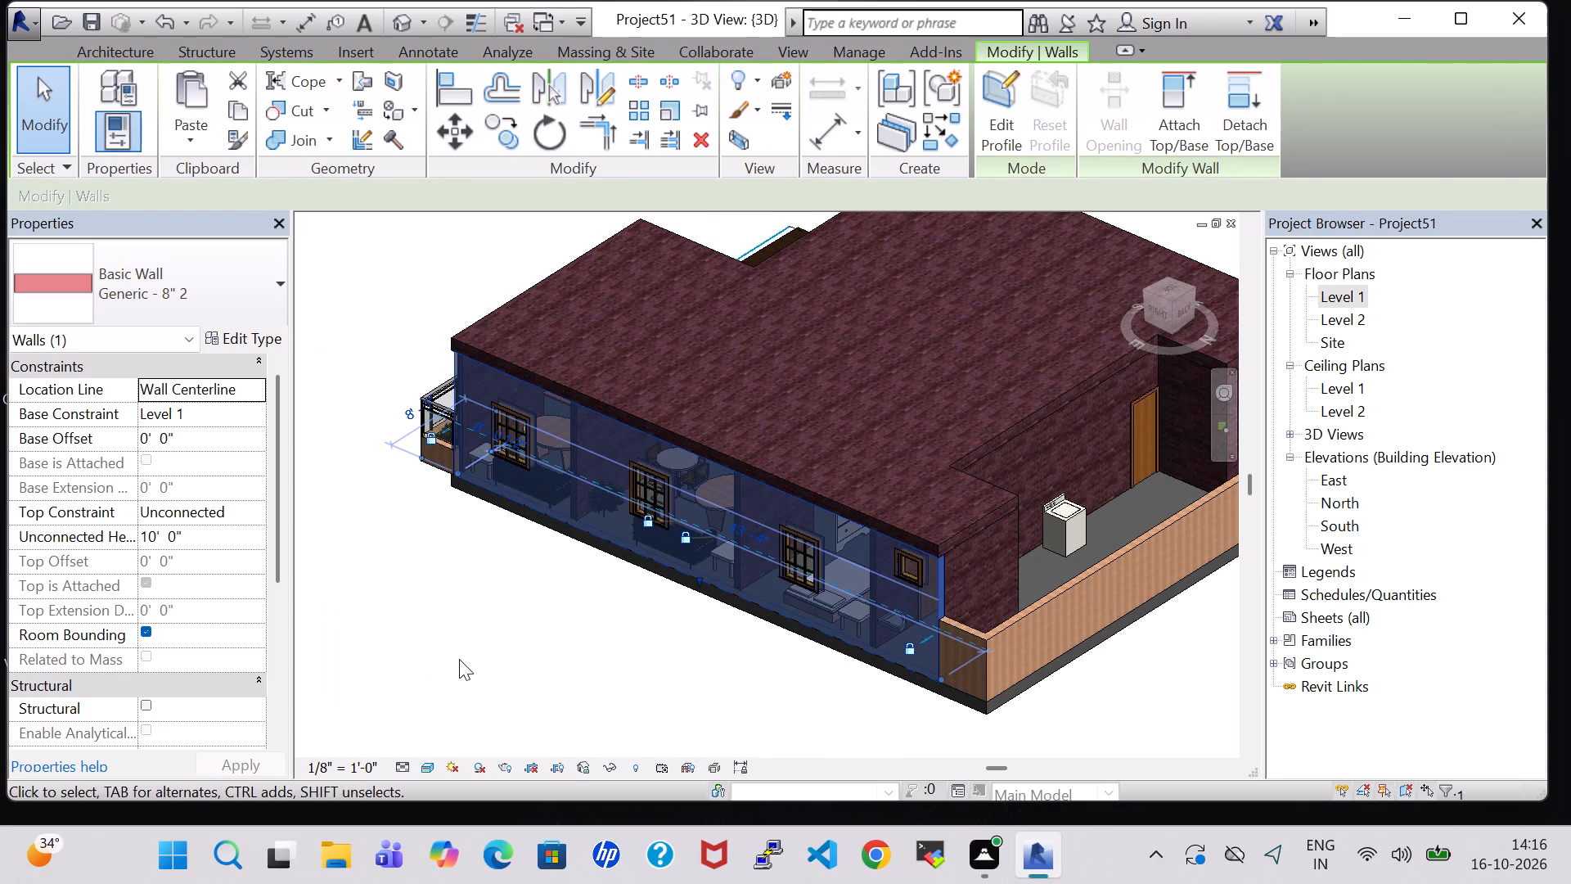
pyautogui.click(459, 659)
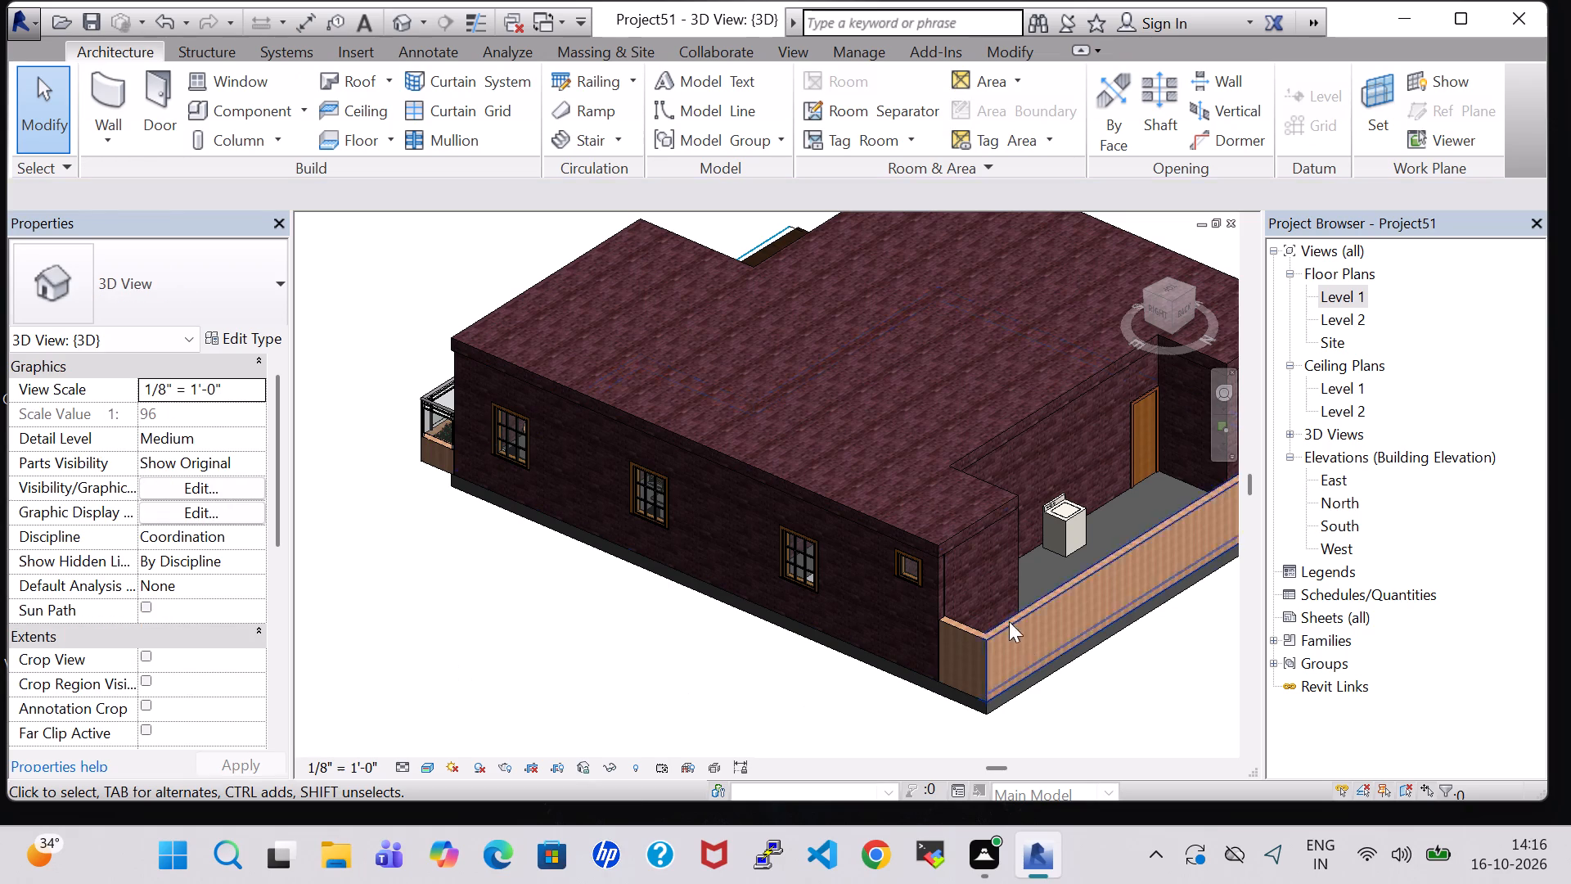
pyautogui.click(1119, 670)
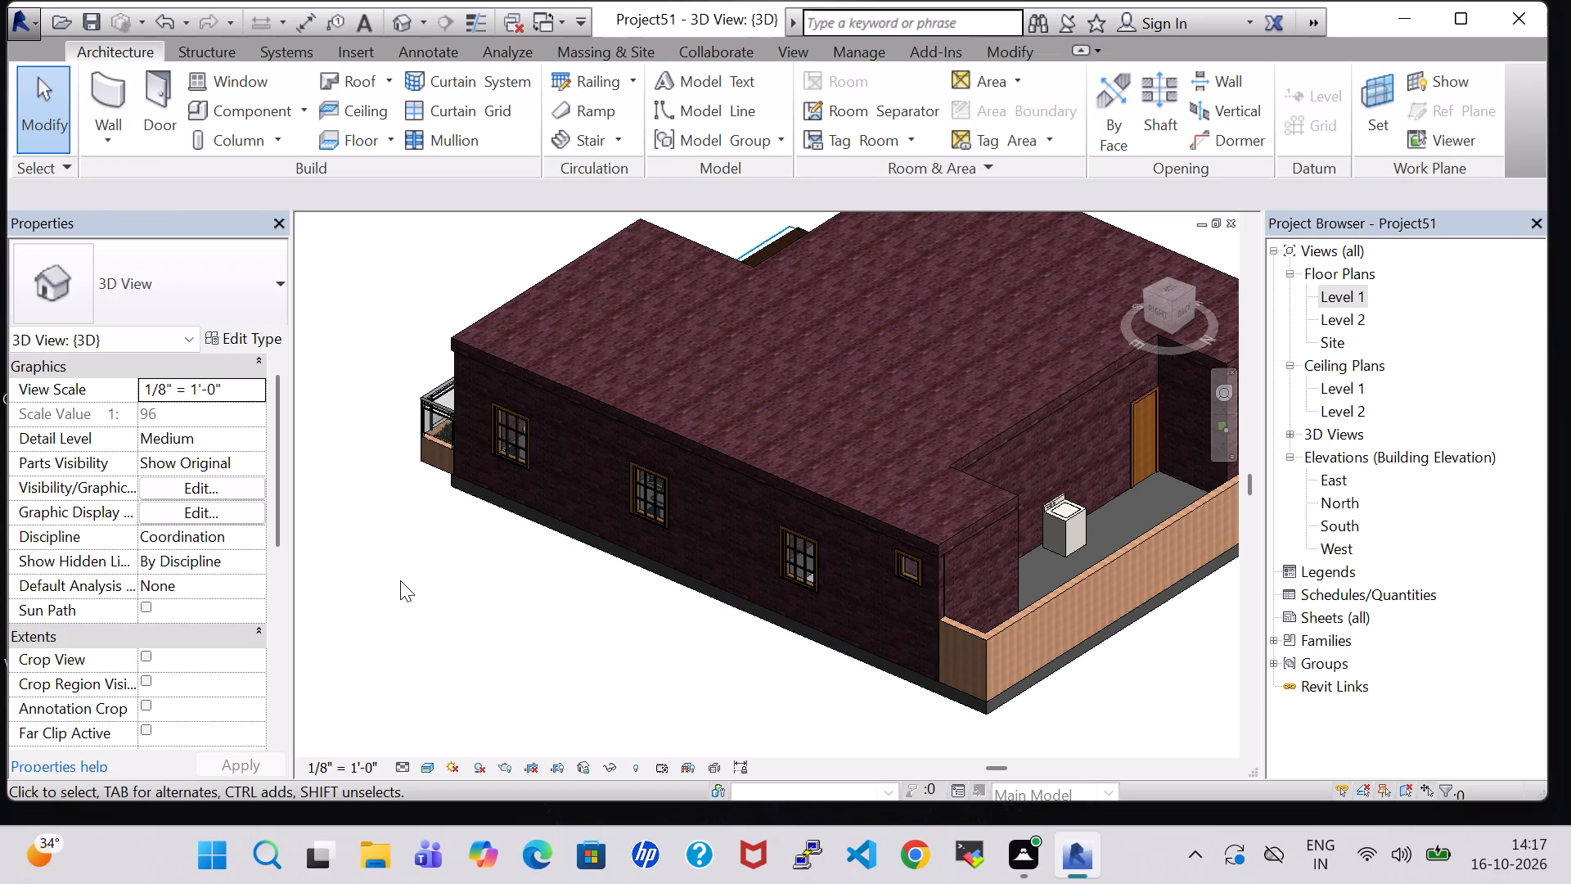
# Examine the wall and roof finishes from the sides, rear, top and front of the 3D house model.
pyautogui.keyDown('shift'); pyautogui.moveTo(401, 578); pyautogui.dragTo(603, 597, button='middle'); pyautogui.keyUp('shift')
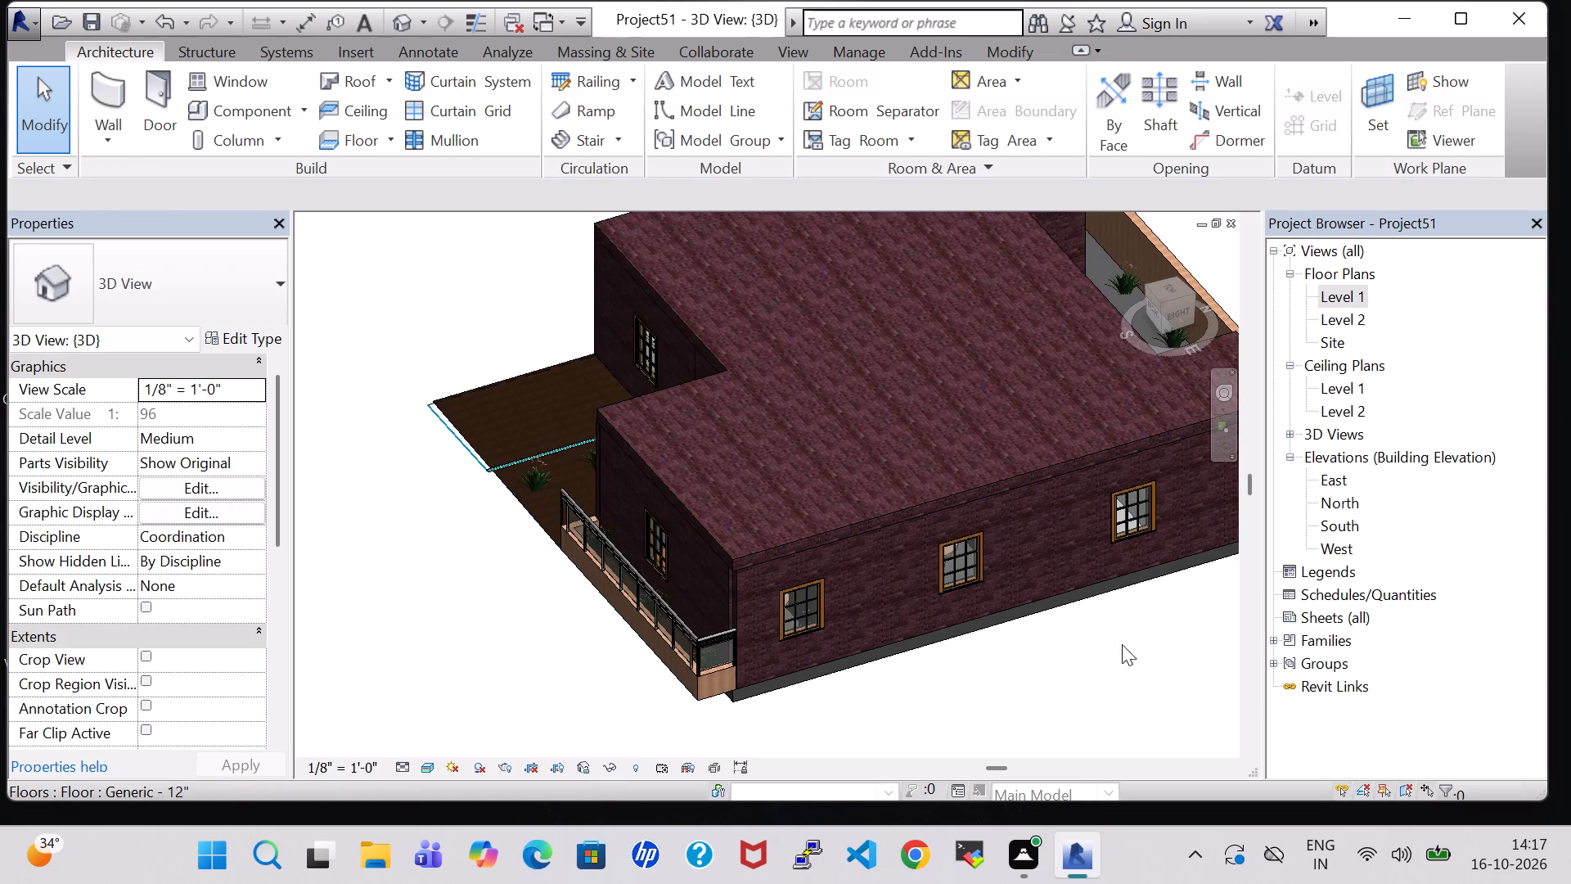
pyautogui.scroll(1, 1159, 652)
pyautogui.keyDown('shift'); pyautogui.moveTo(1159, 652); pyautogui.dragTo(957, 645, button='middle'); pyautogui.keyUp('shift')
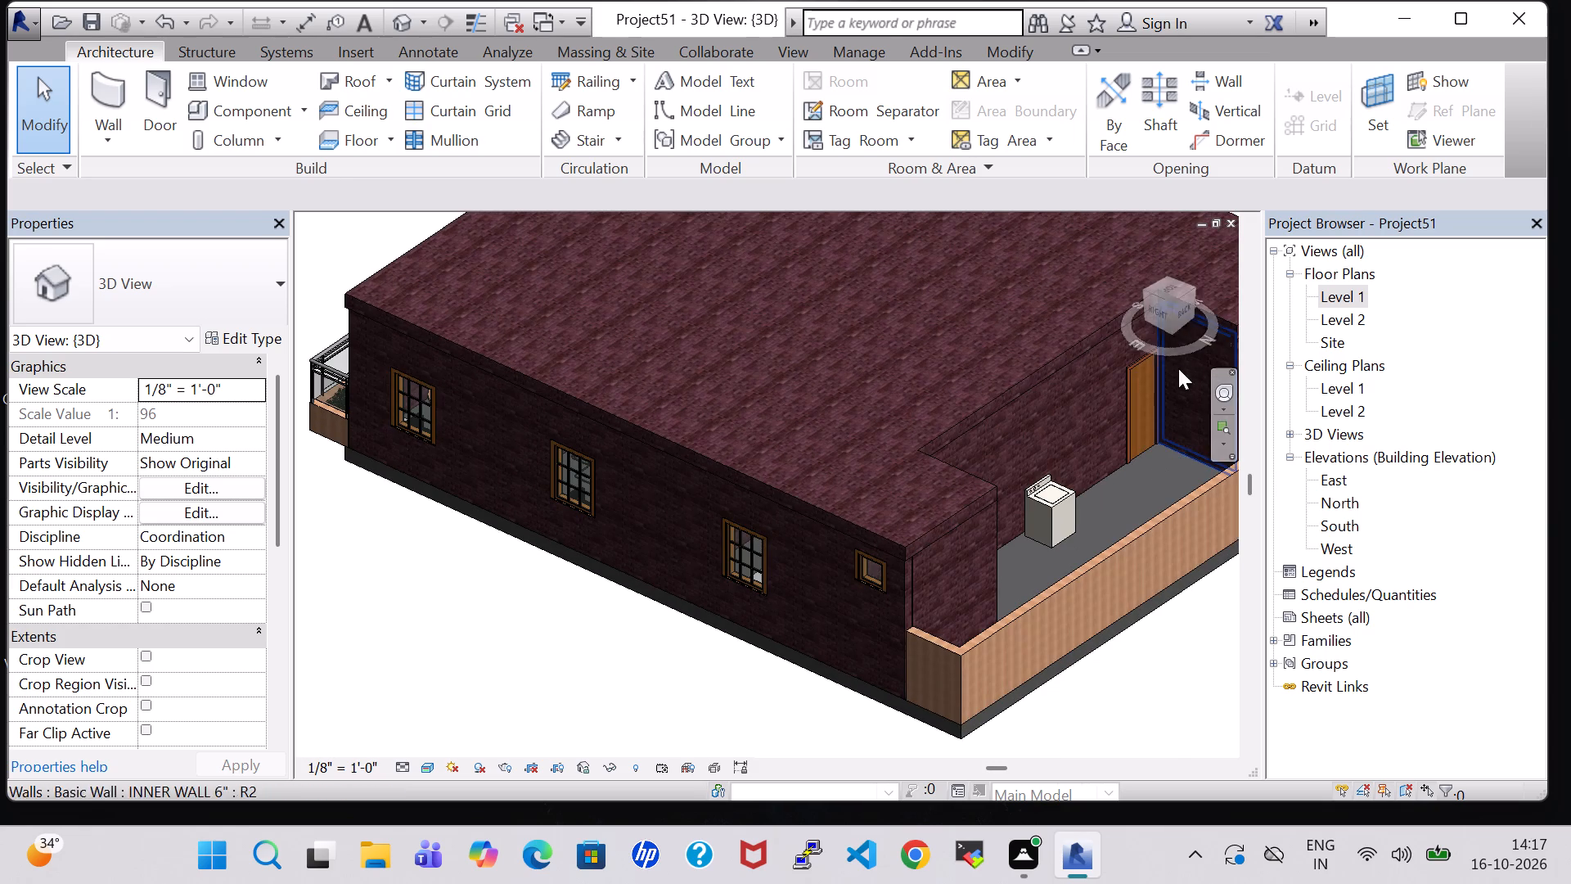
pyautogui.click(1181, 310)
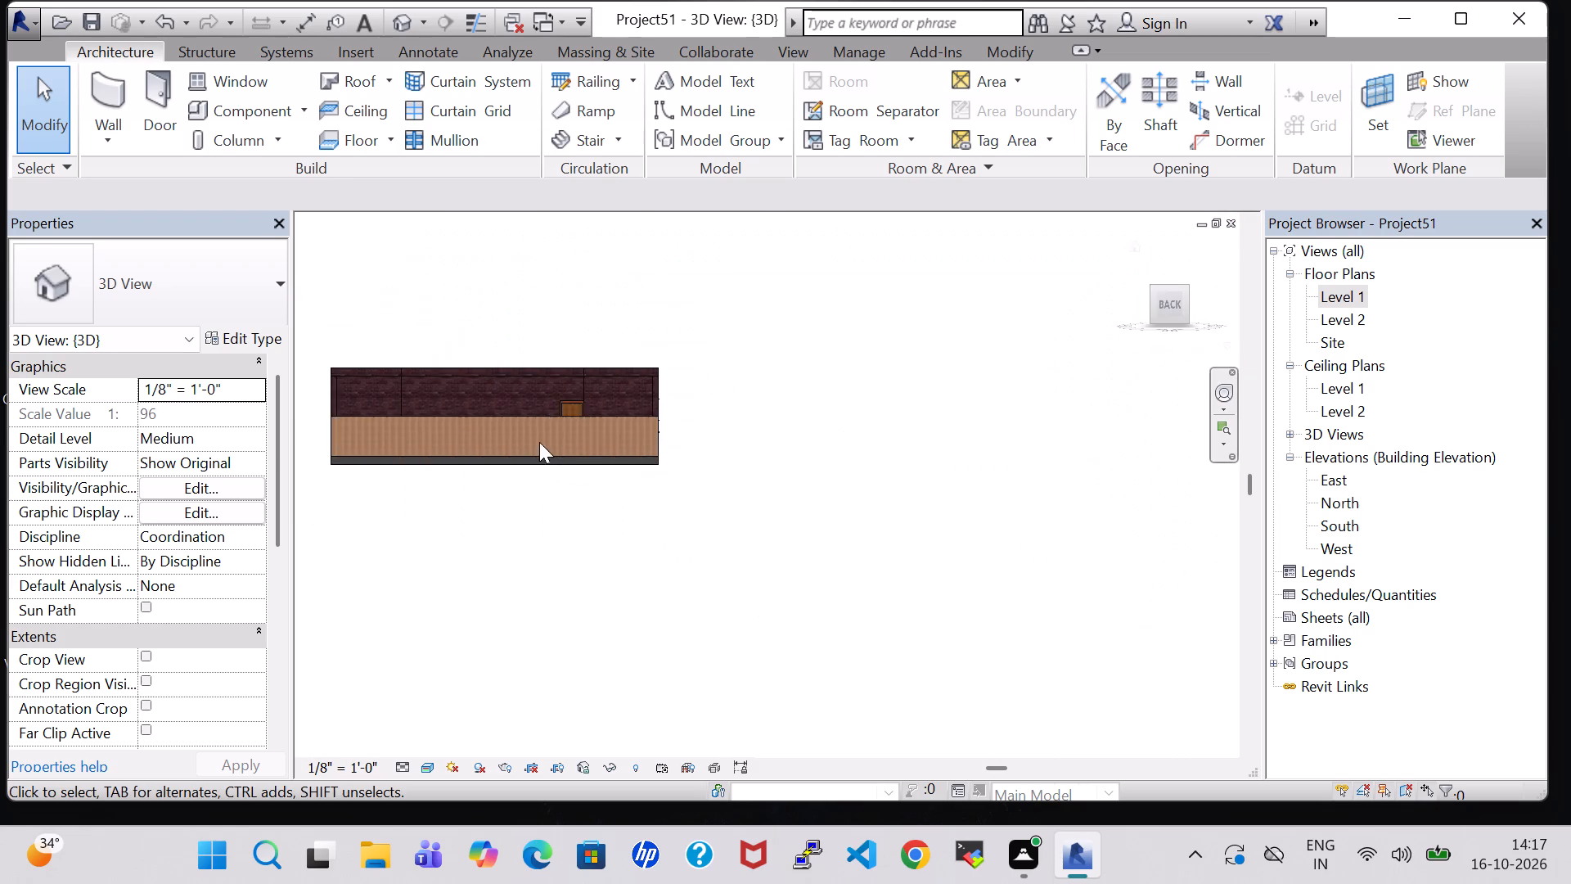
pyautogui.scroll(4, 559, 519)
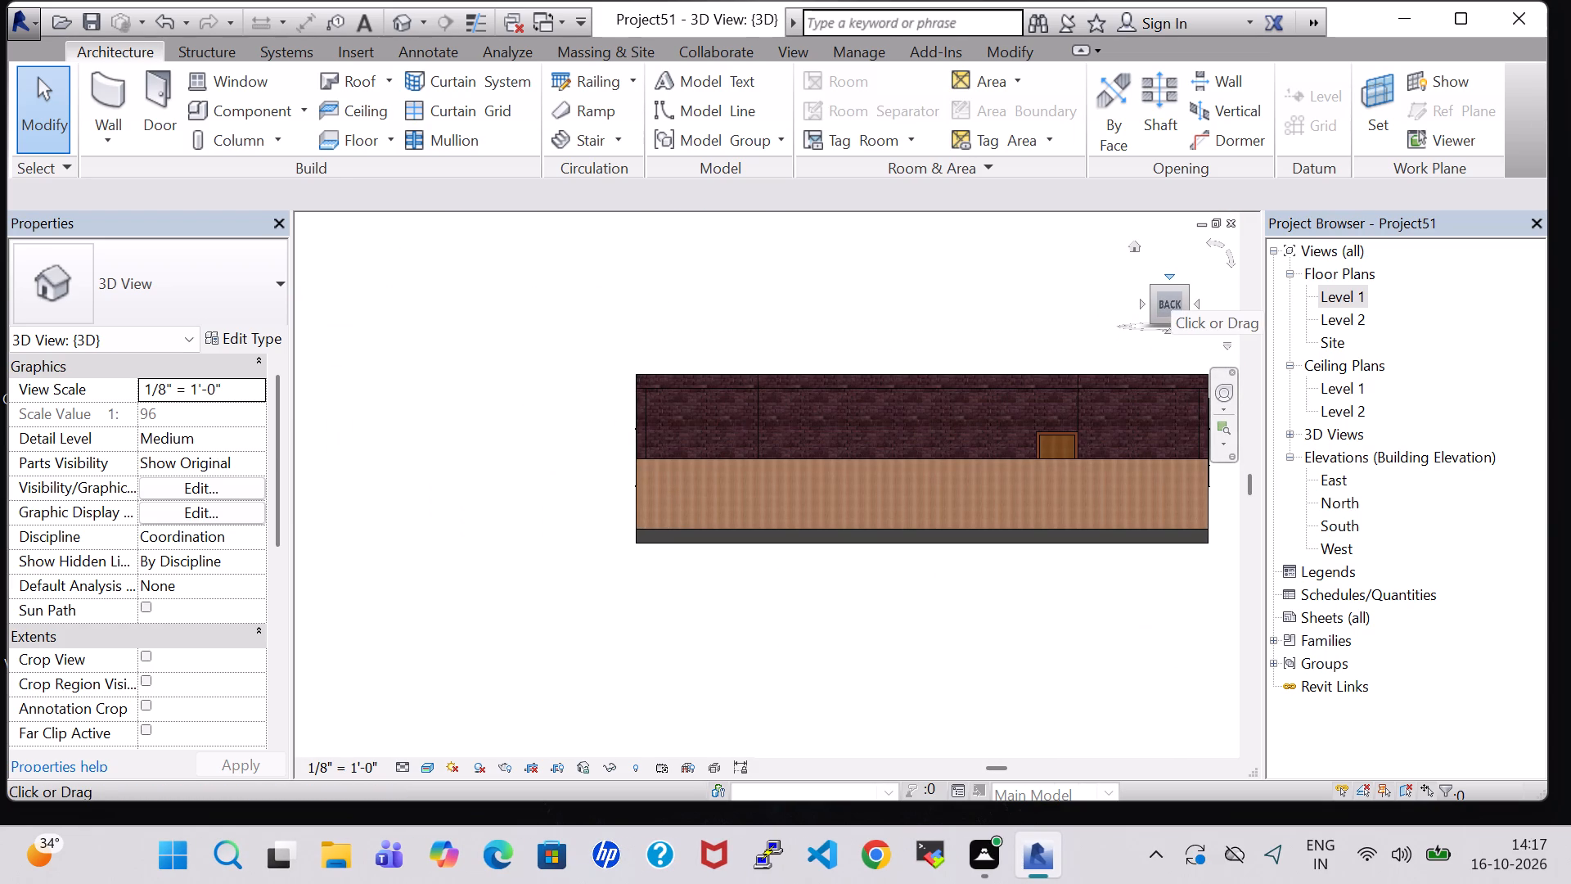
pyautogui.click(907, 464)
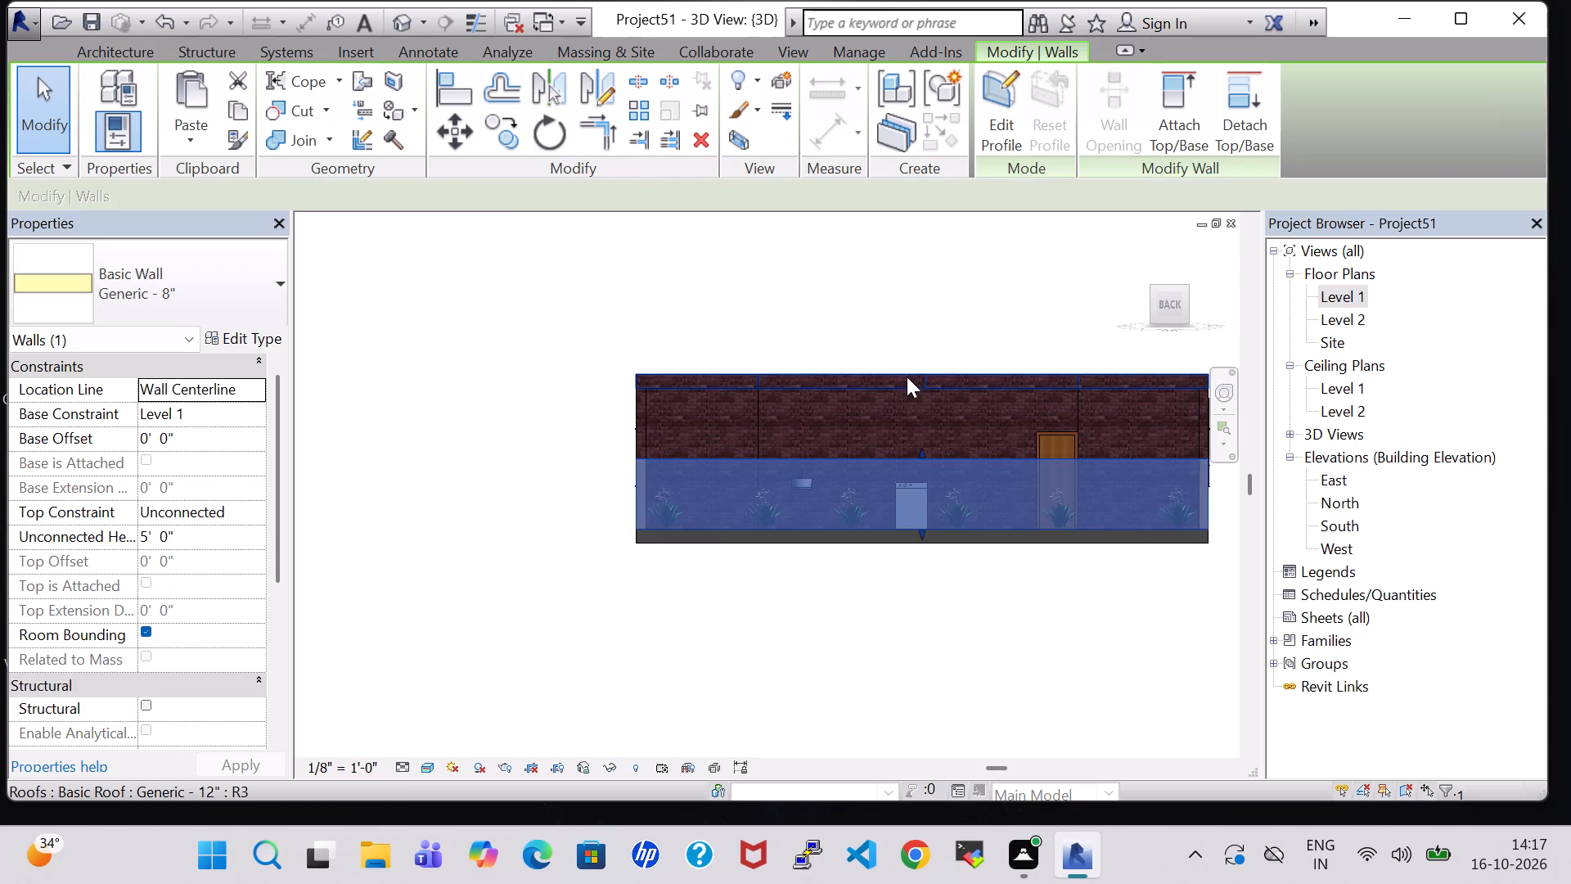
pyautogui.click(907, 340)
pyautogui.click(1172, 275)
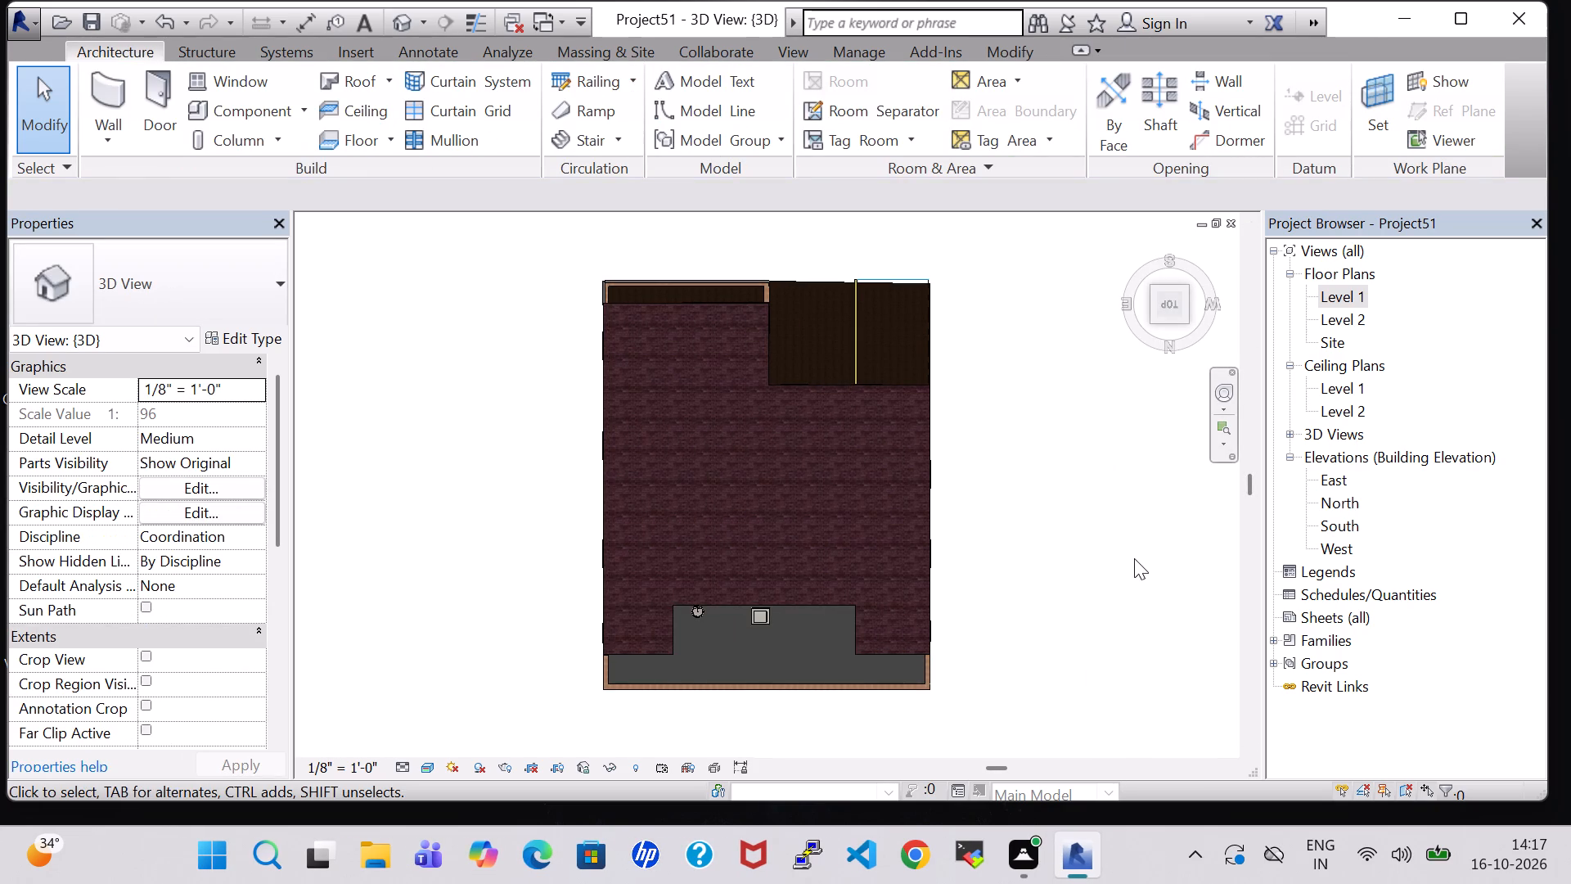
pyautogui.keyDown('shift'); pyautogui.moveTo(1043, 493); pyautogui.dragTo(932, 519, button='middle'); pyautogui.keyUp('shift')
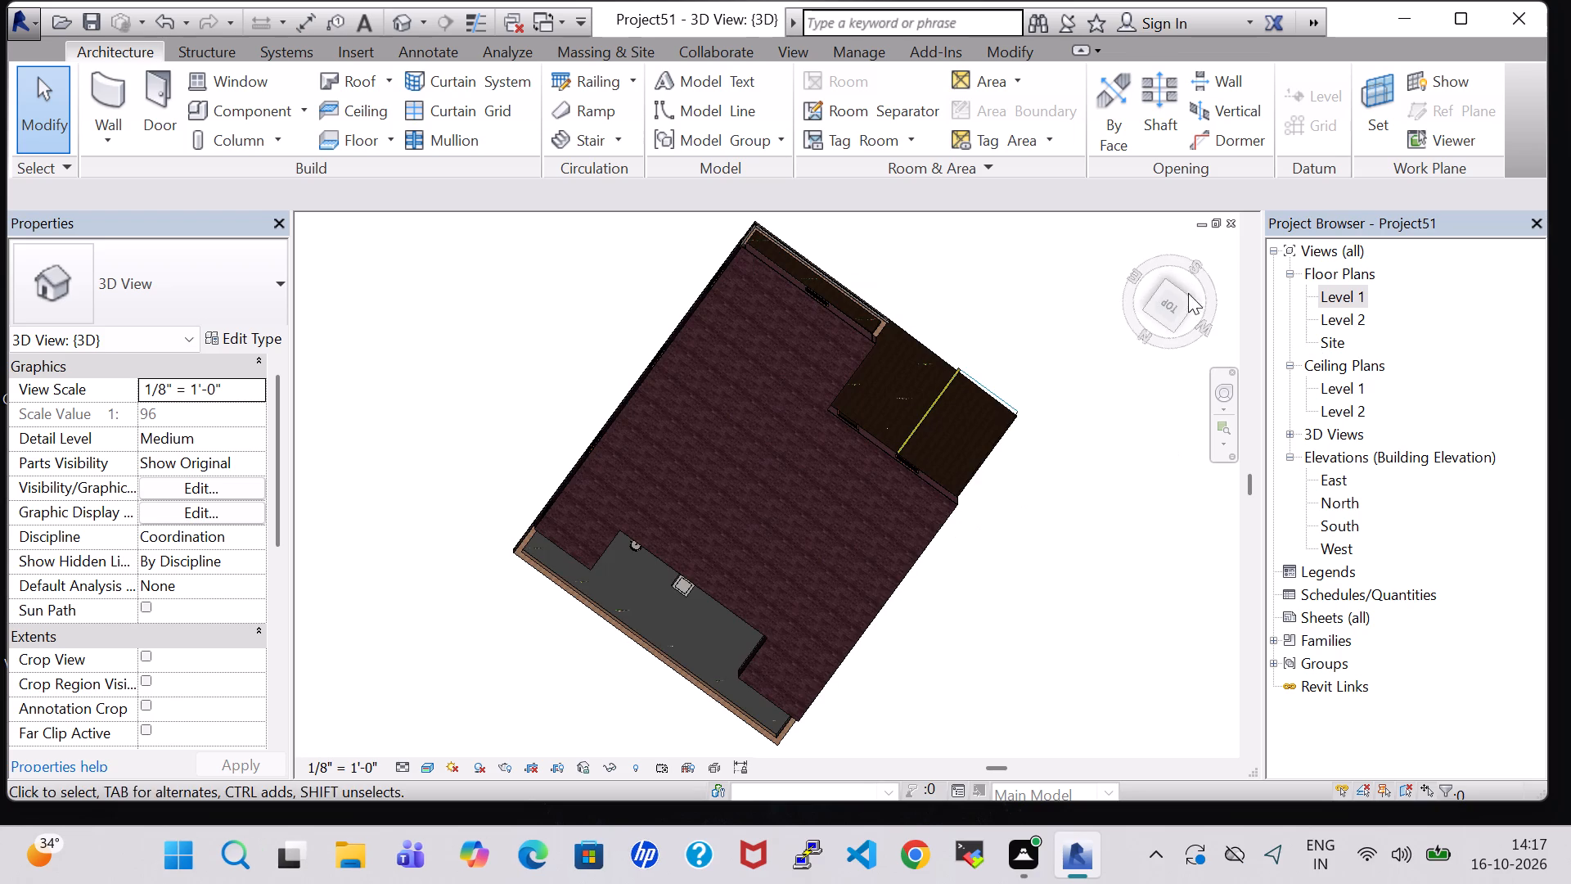
pyautogui.click(1161, 306)
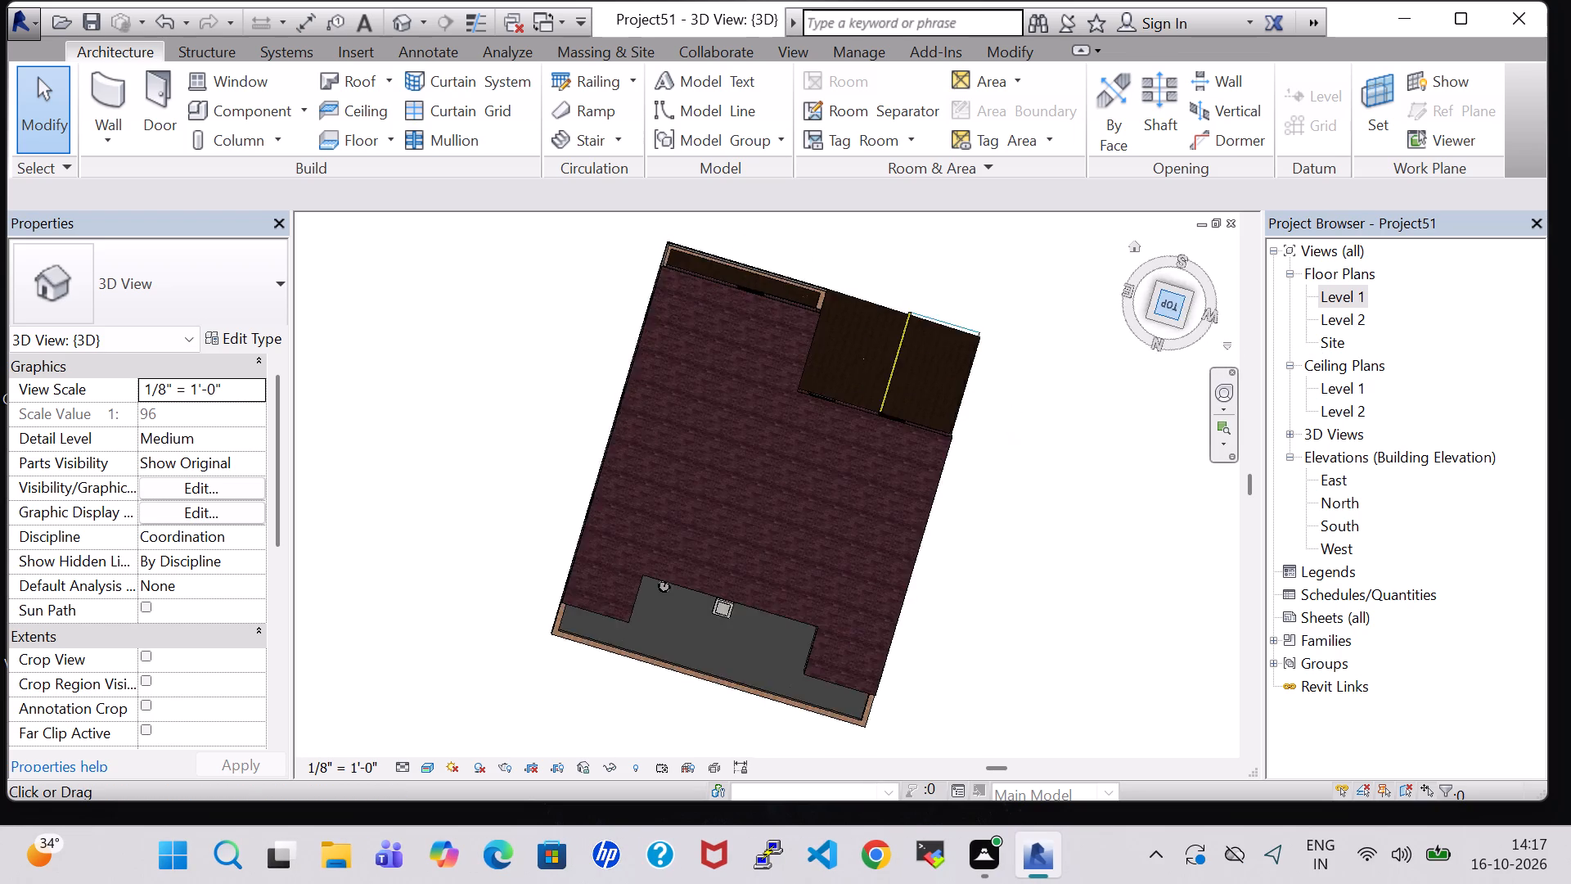
pyautogui.click(1171, 256)
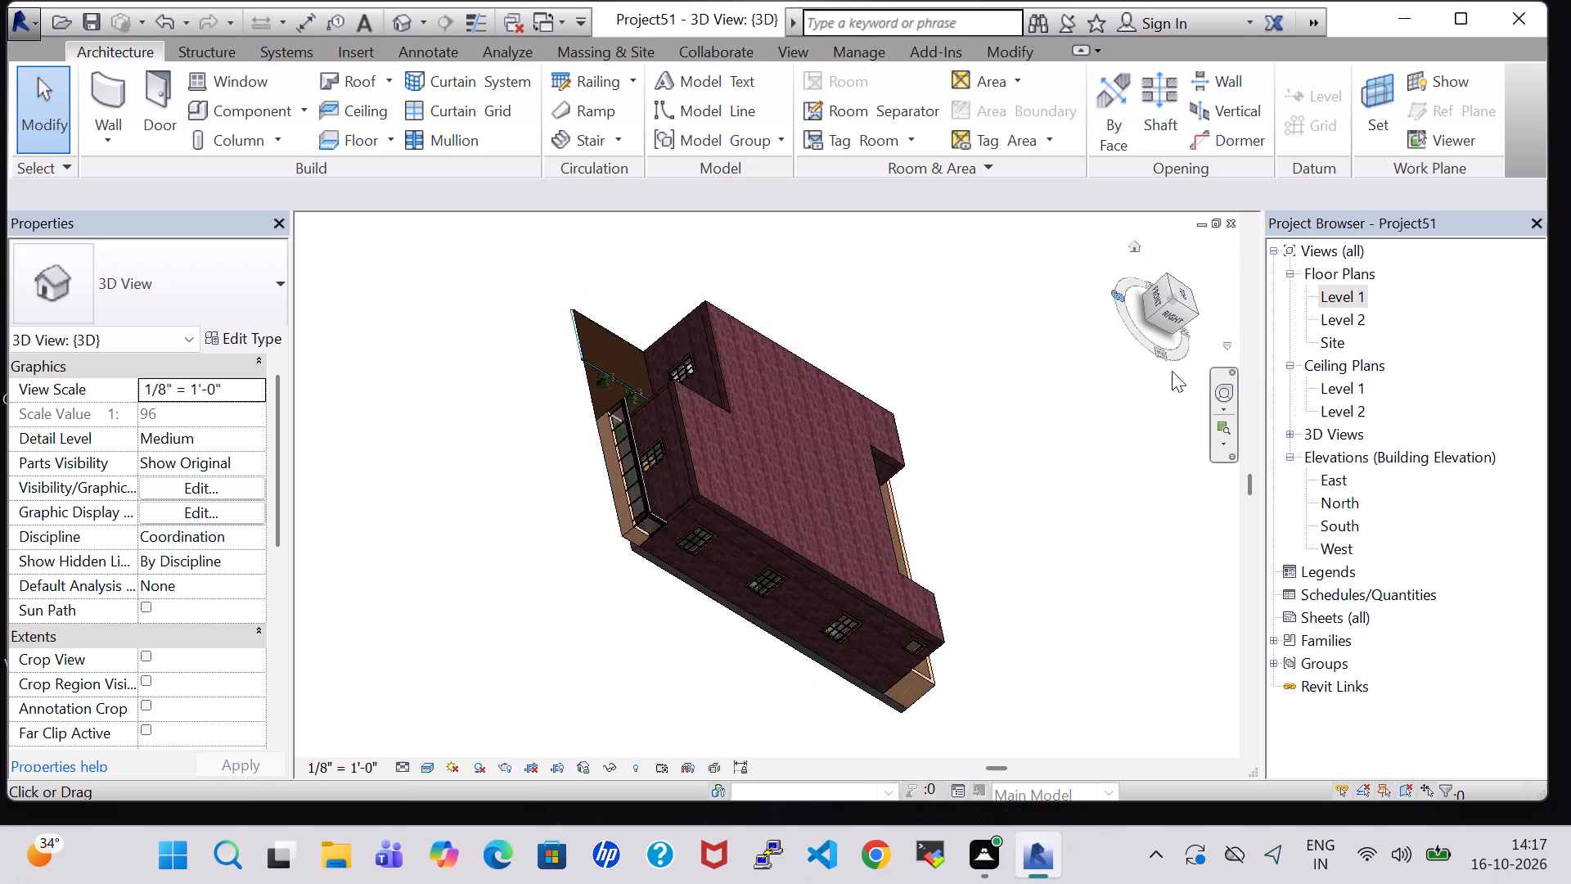
# Set the structure material of the Generic - 12" roof type to Brick, Soldier Course.
pyautogui.scroll(8, 834, 607)
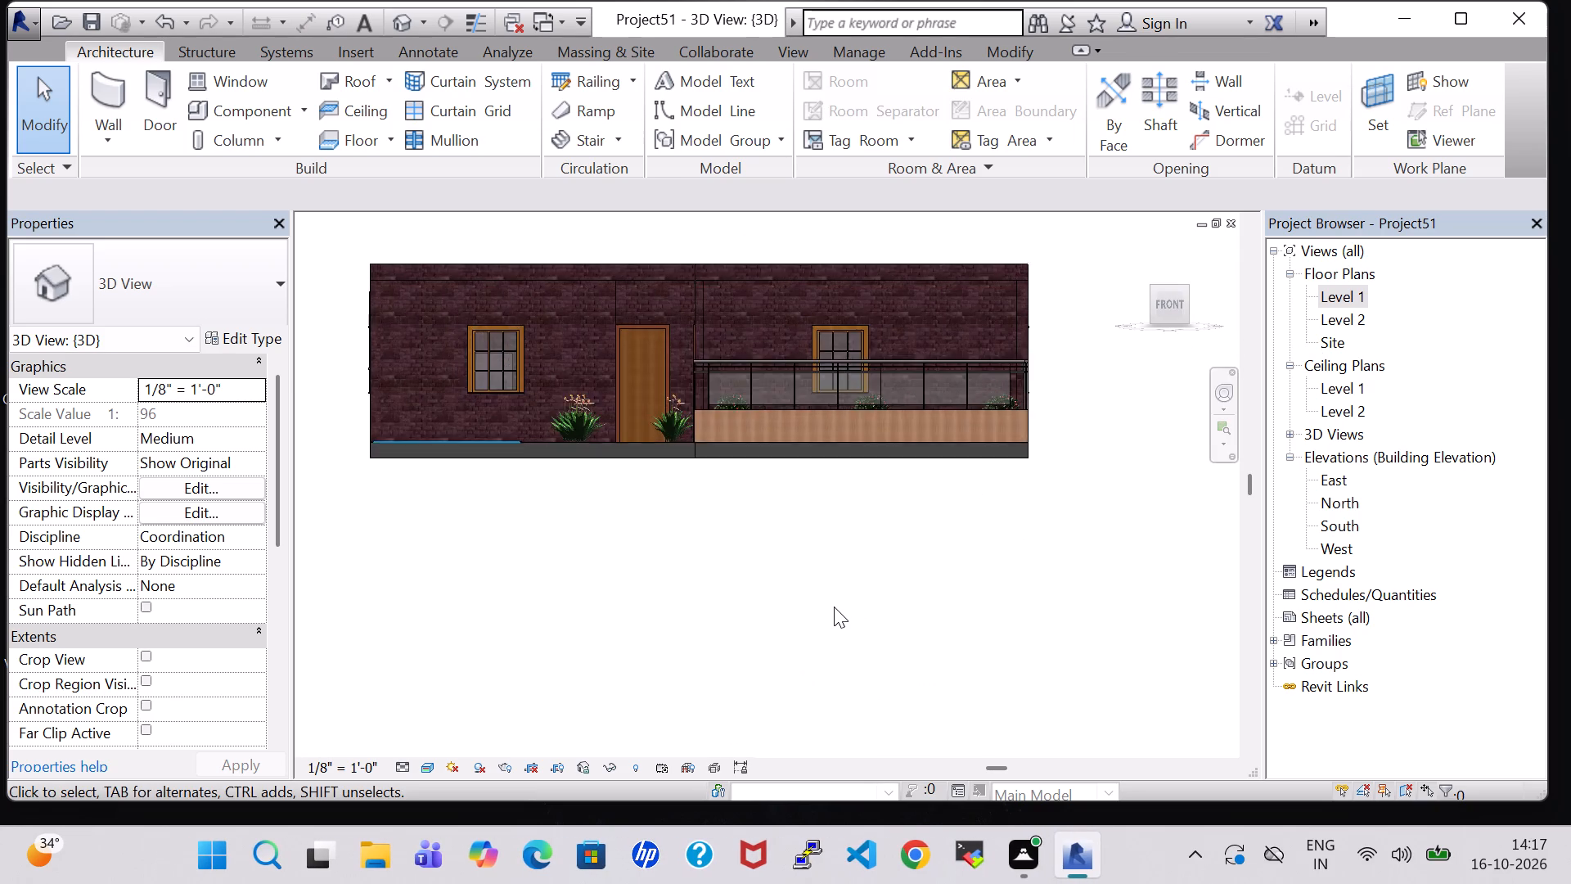
pyautogui.moveTo(824, 532); pyautogui.dragTo(840, 697, button='middle')
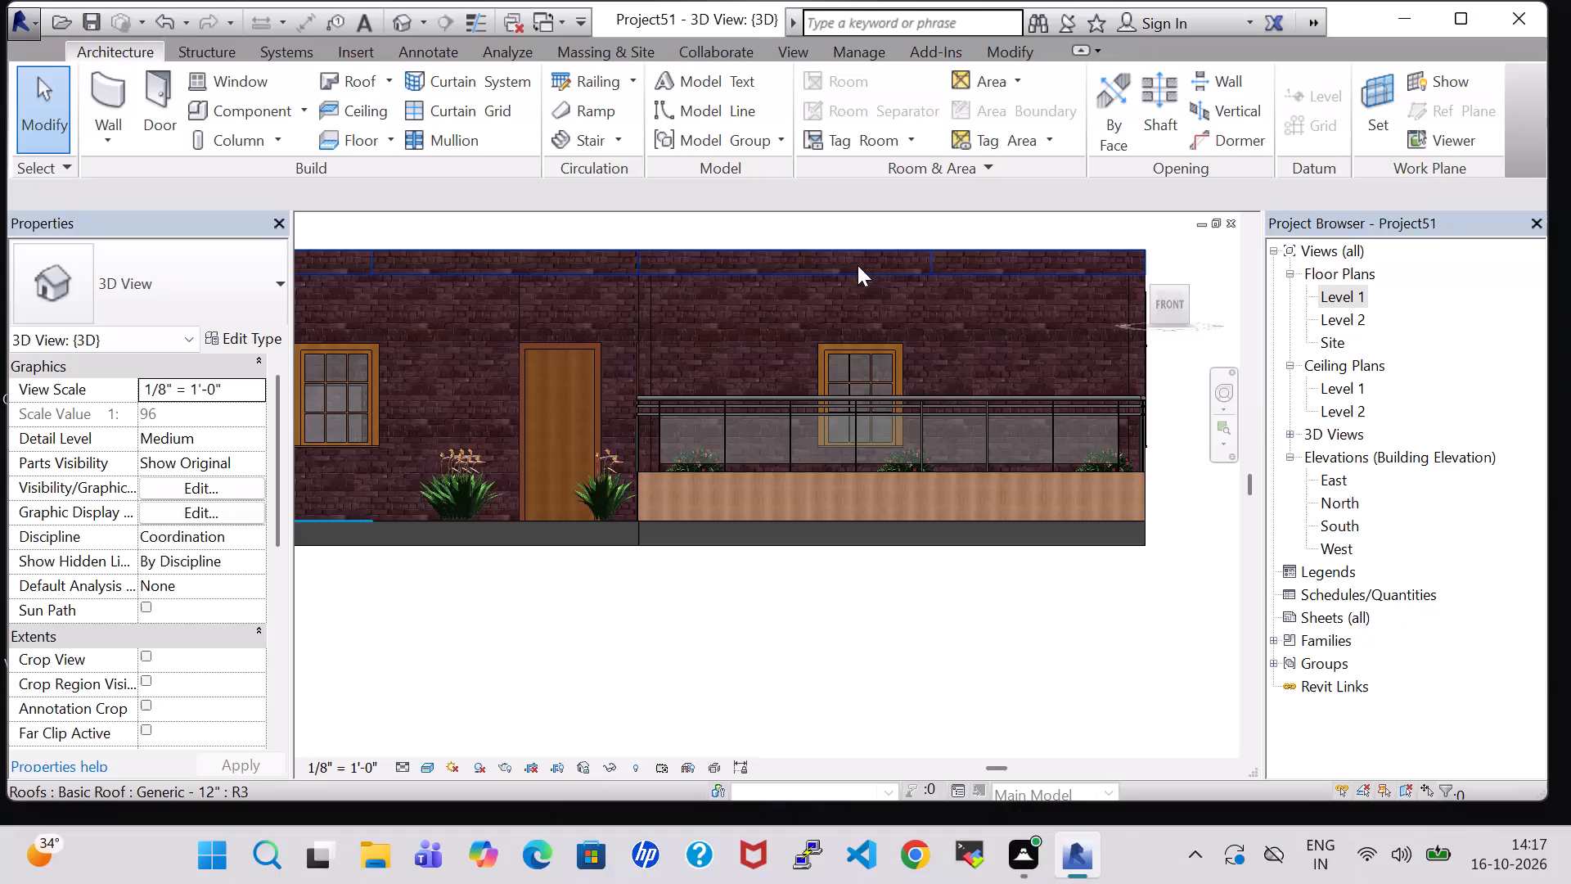
pyautogui.click(853, 264)
pyautogui.click(842, 255)
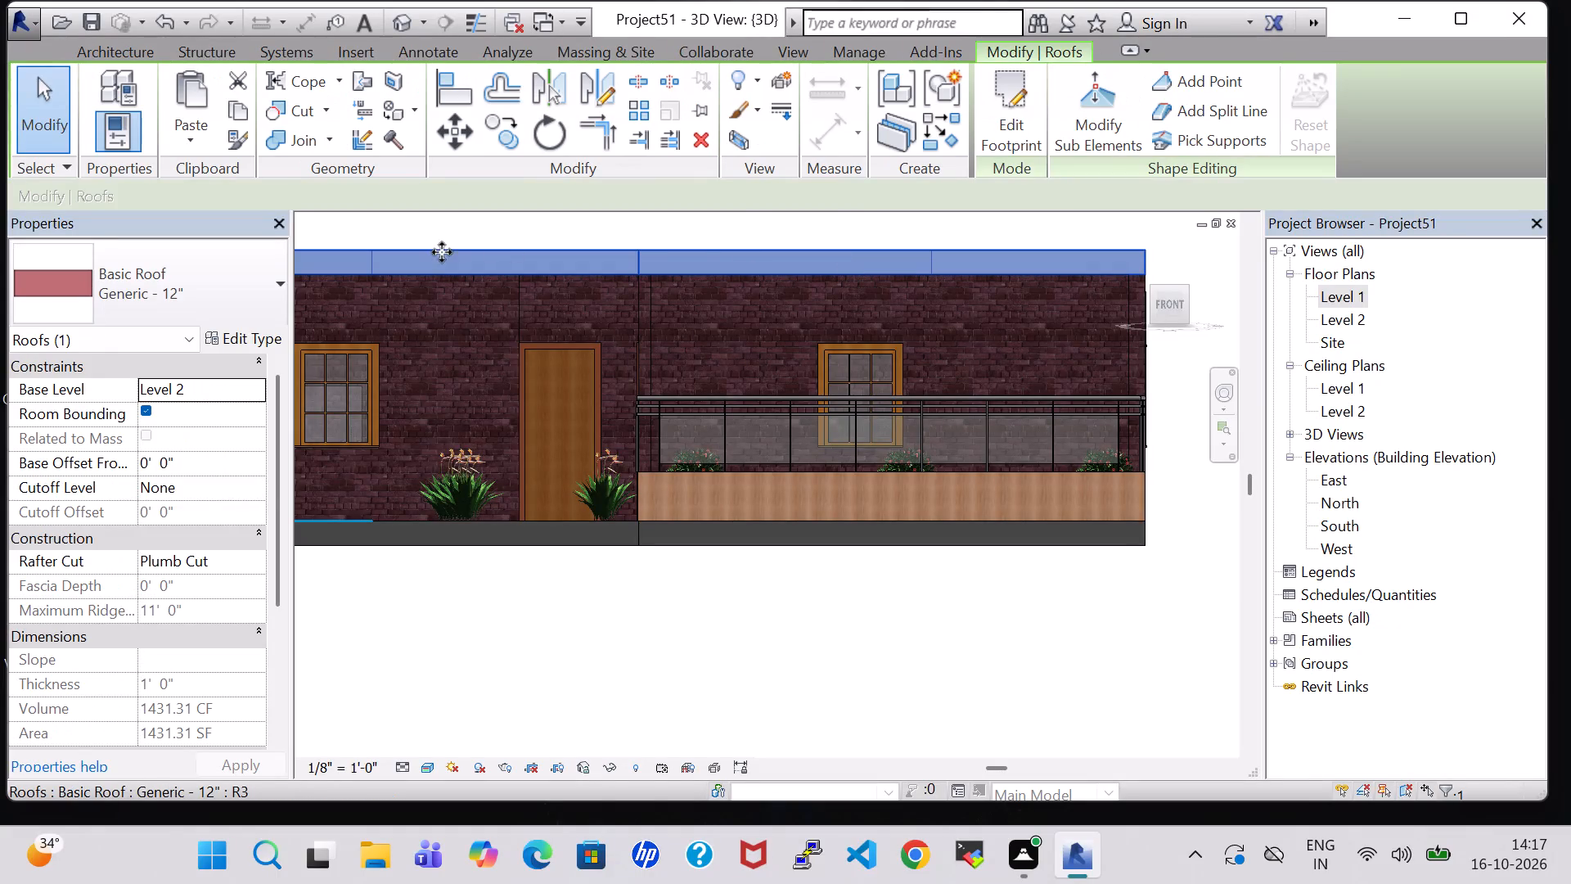
pyautogui.click(244, 345)
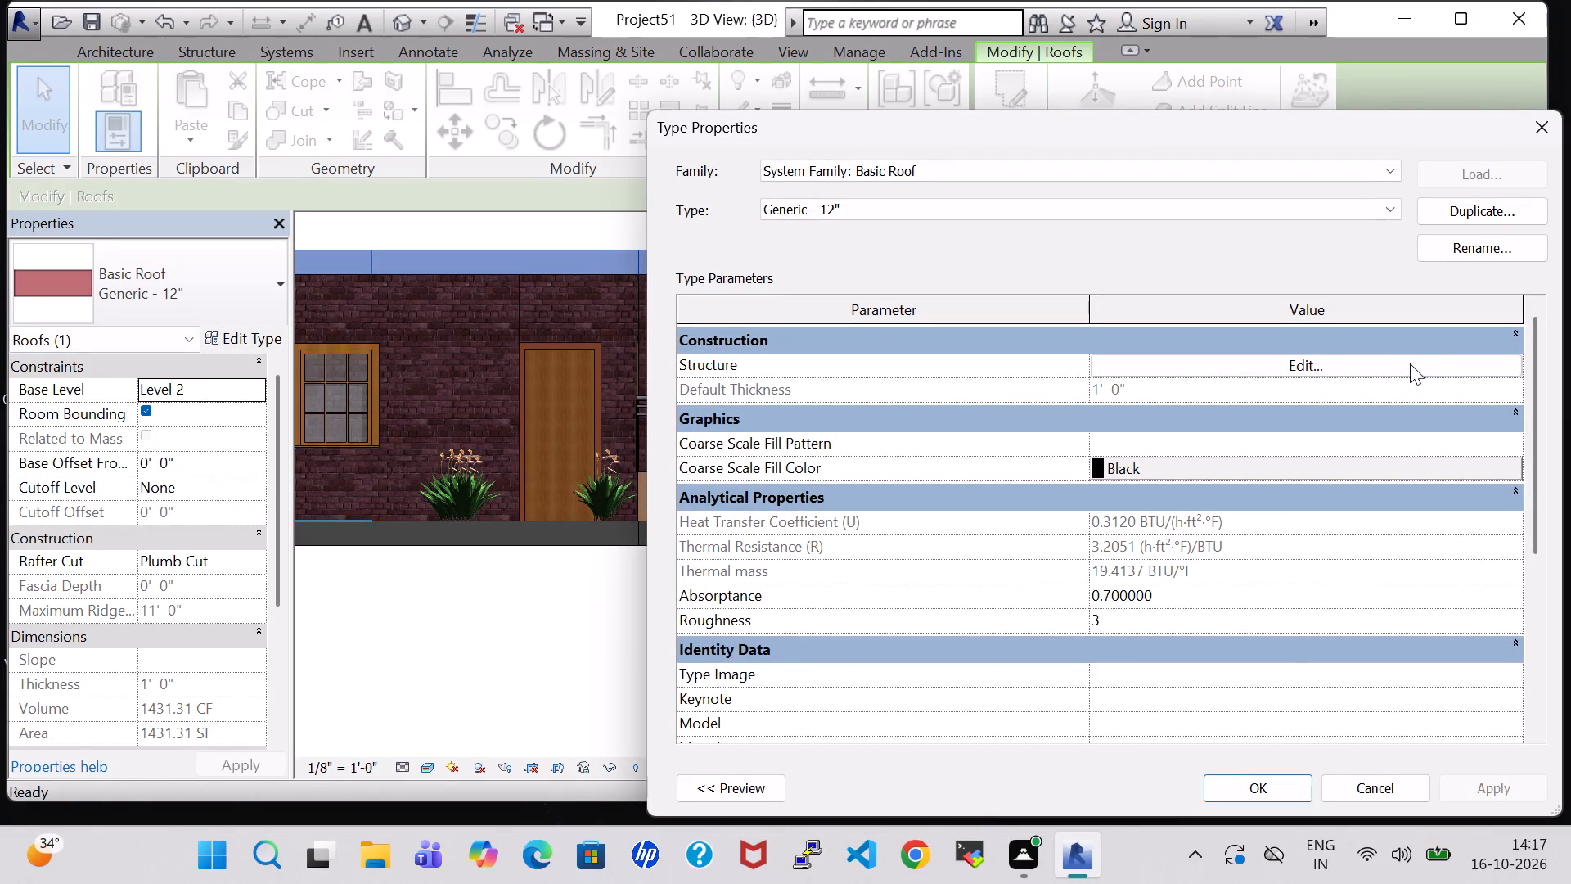
pyautogui.click(1375, 364)
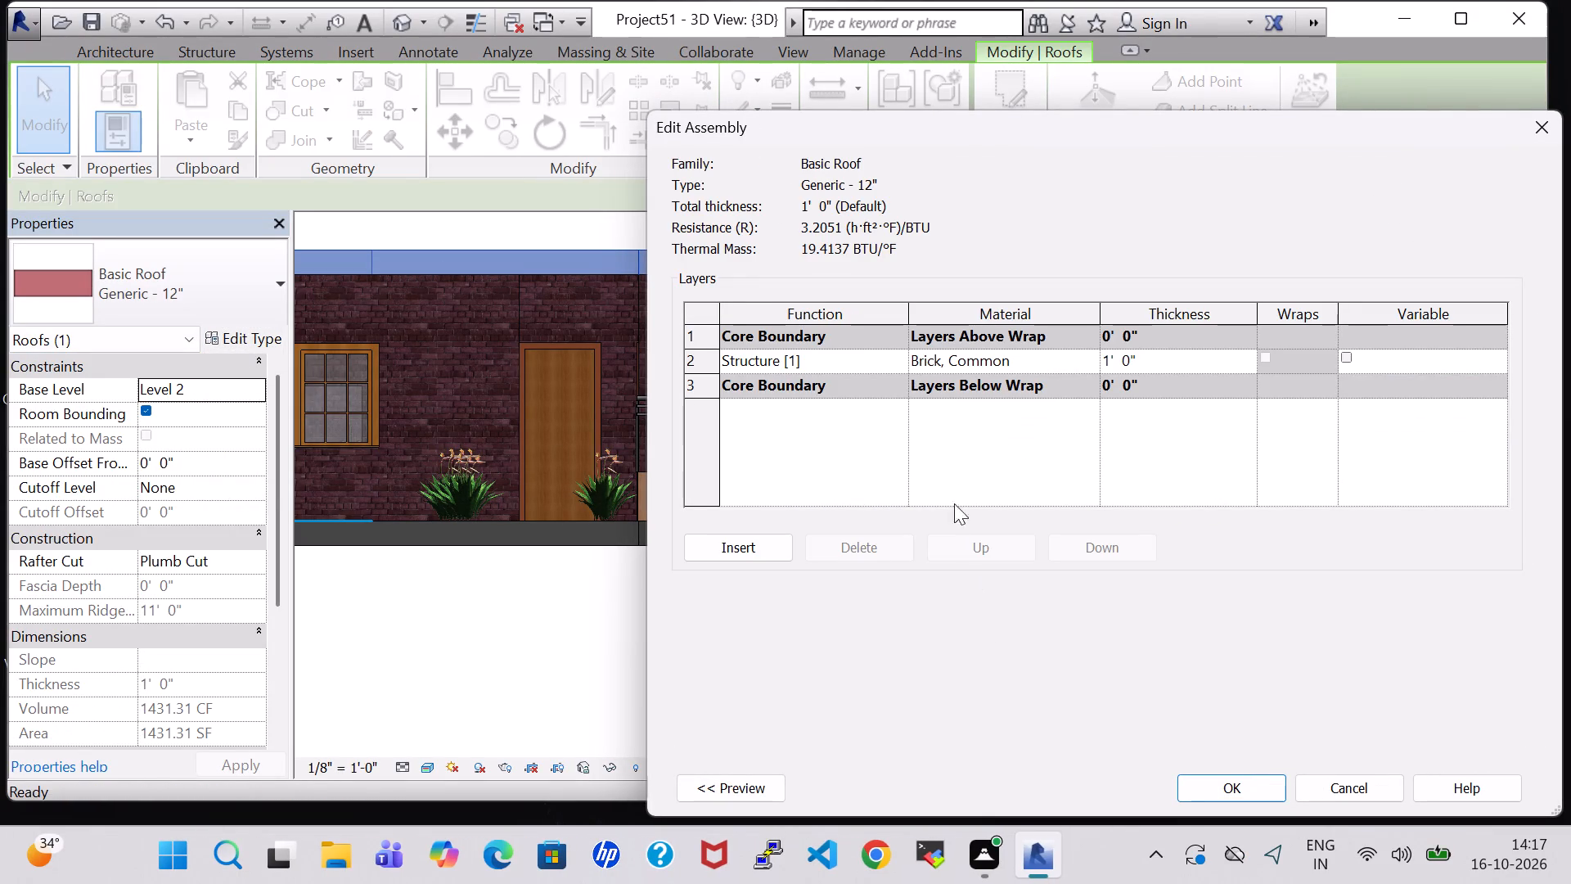
pyautogui.click(1090, 355)
pyautogui.click(412, 462)
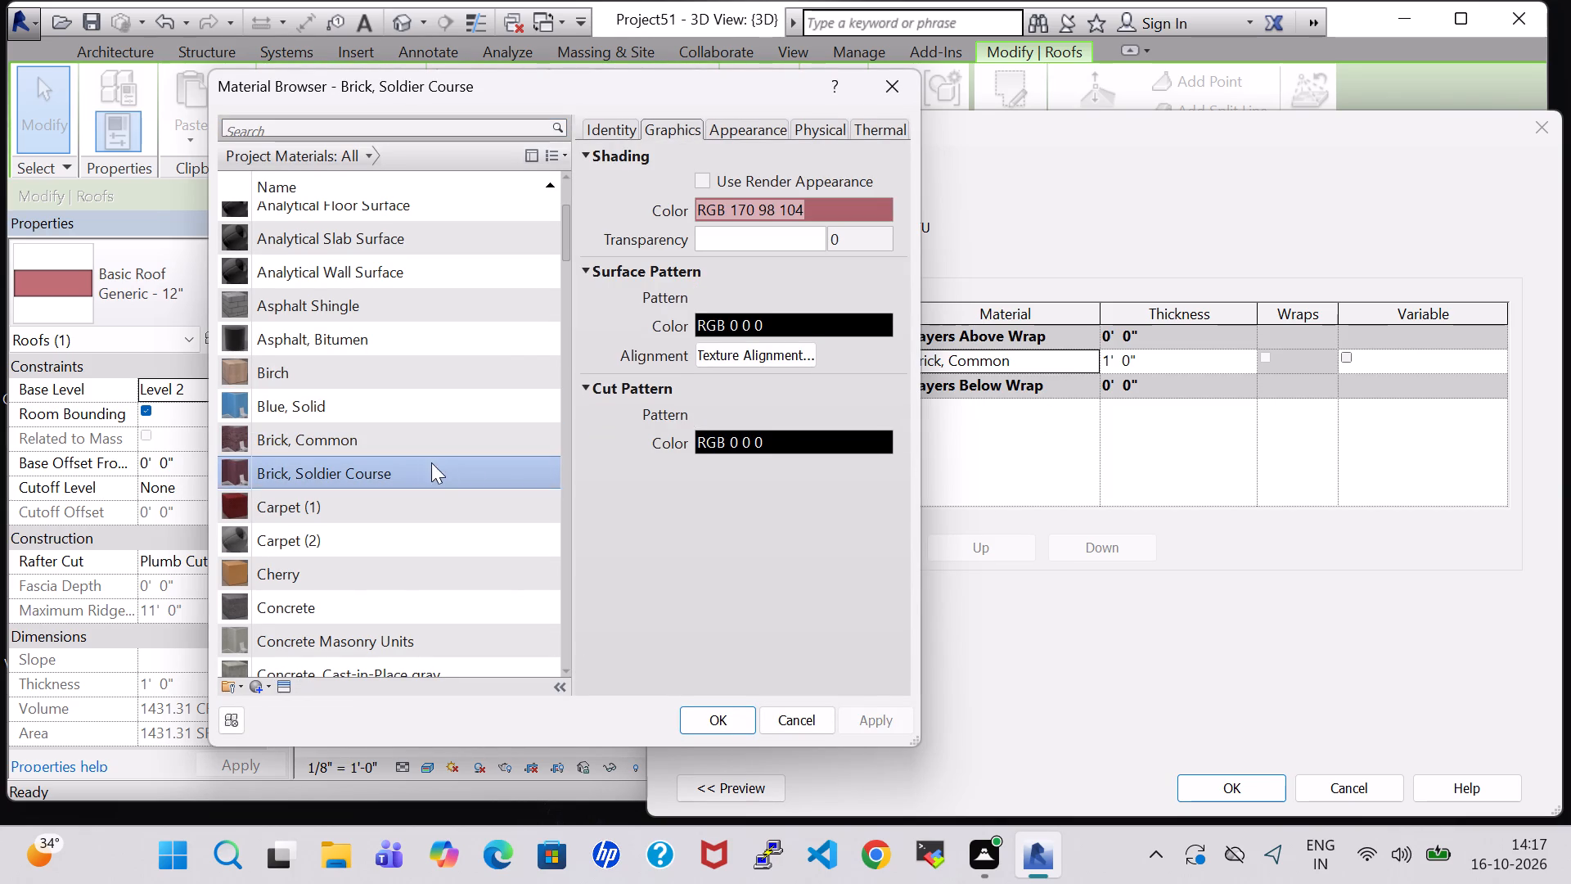
pyautogui.click(704, 727)
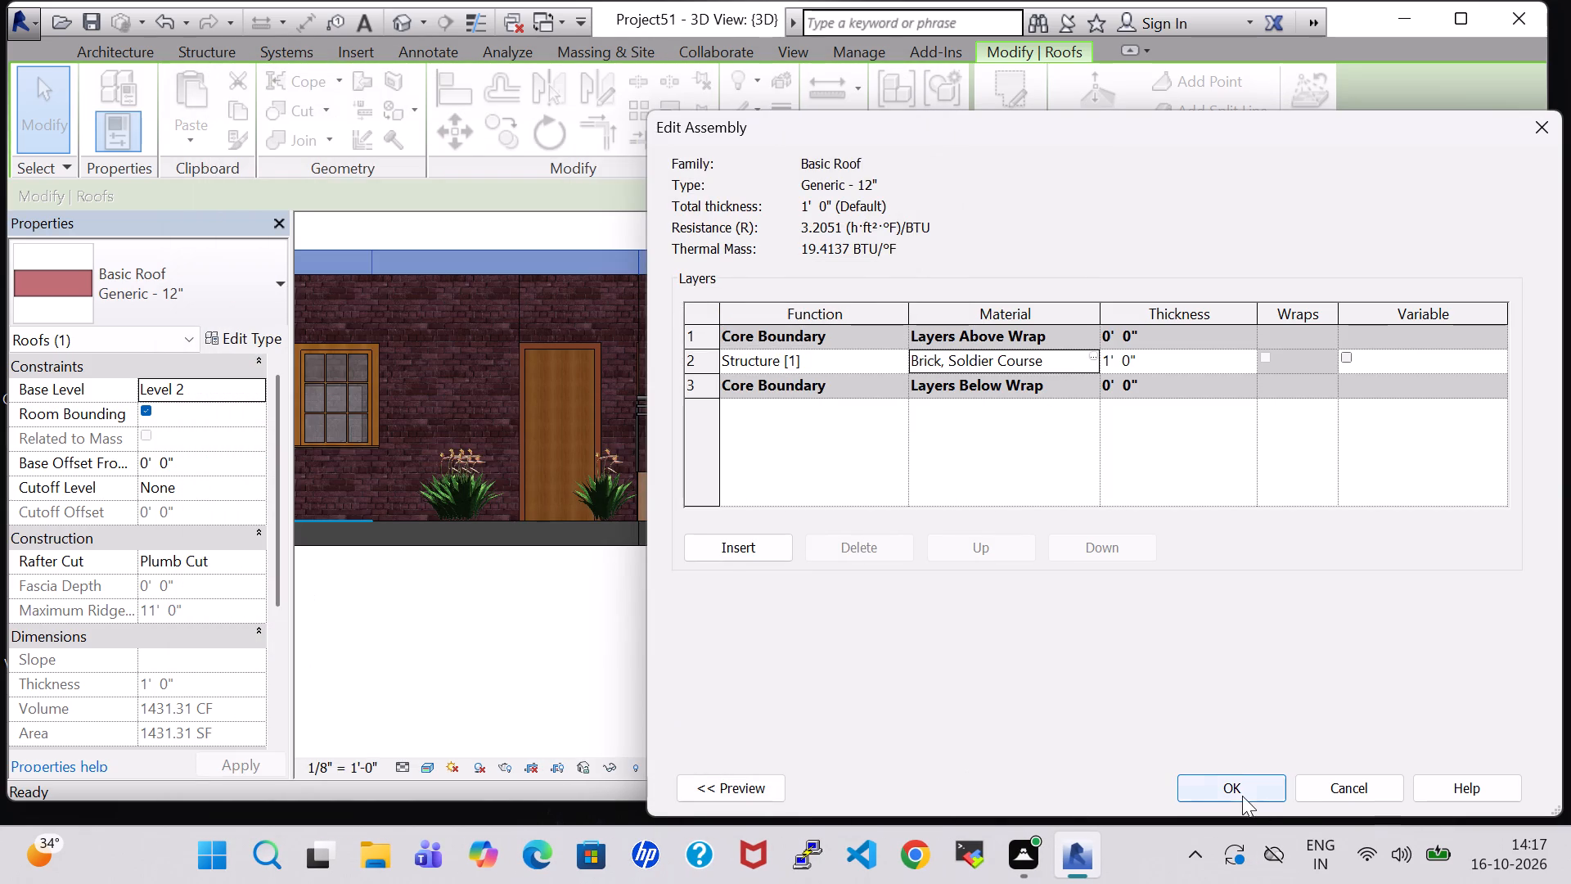
pyautogui.click(1242, 796)
pyautogui.click(1262, 792)
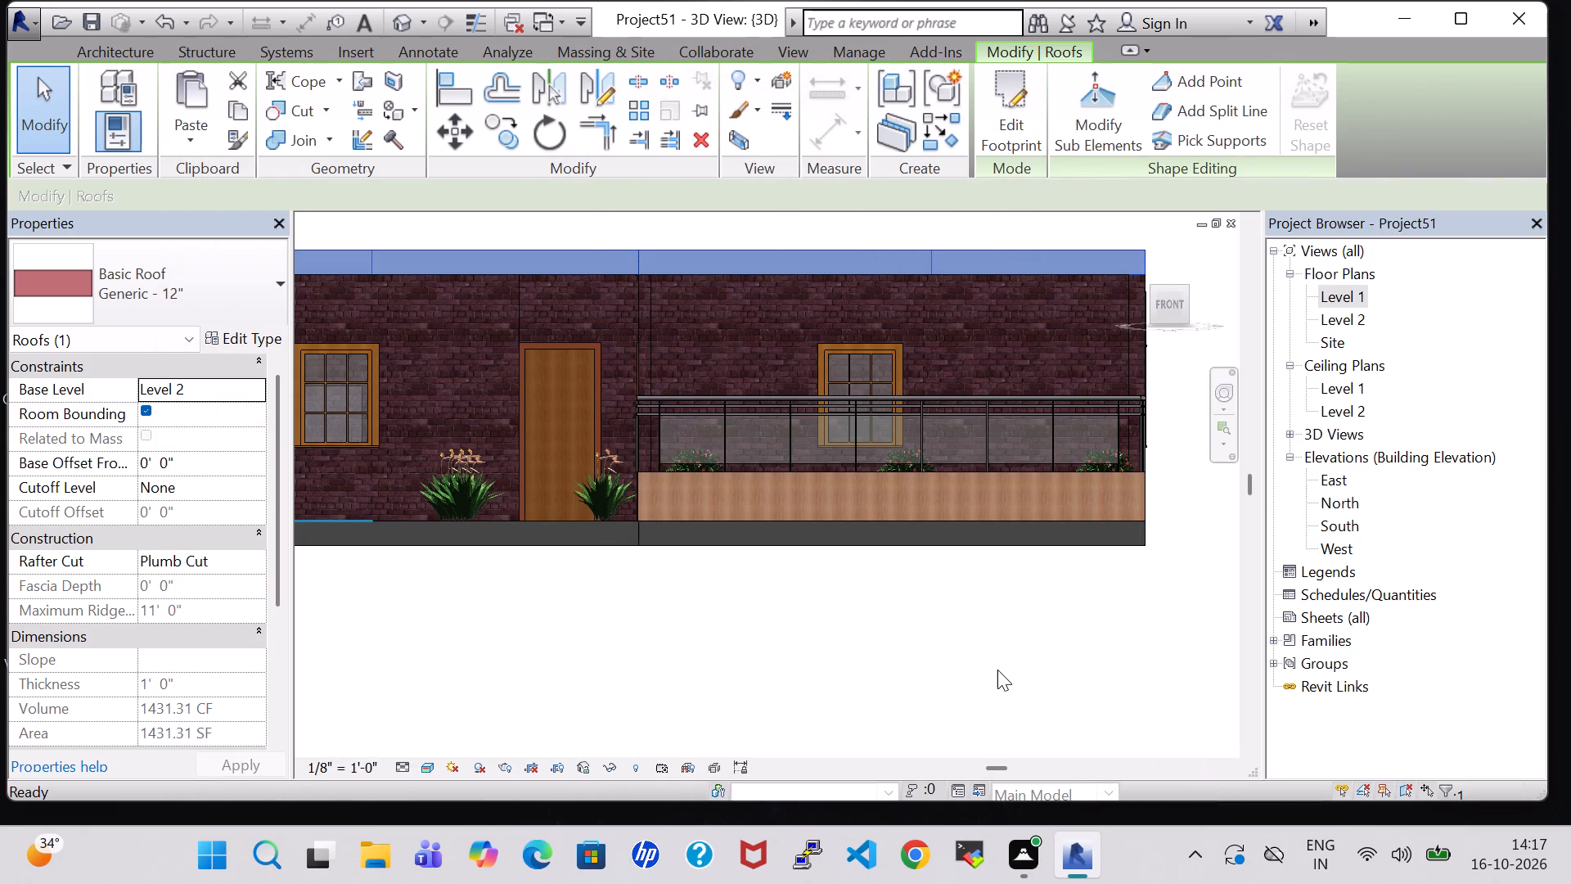
pyautogui.click(997, 670)
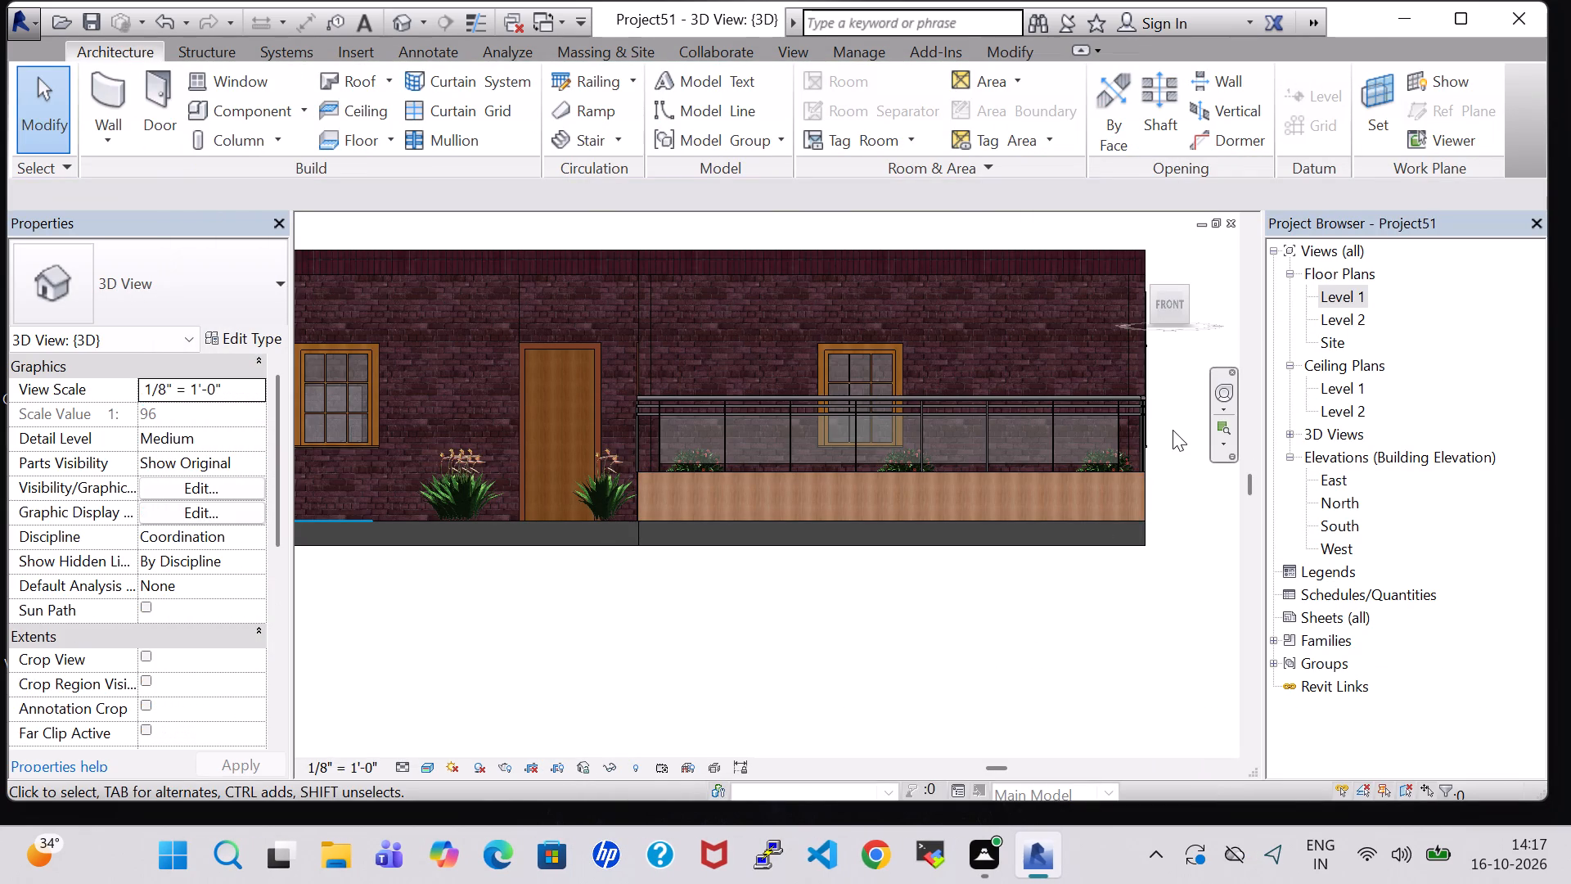
# Examine the roof's new brick finish together with the front facade from several angles in the 3D view.
pyautogui.keyDown('shift'); pyautogui.moveTo(1173, 430); pyautogui.dragTo(1177, 577, button='middle'); pyautogui.keyUp('shift')
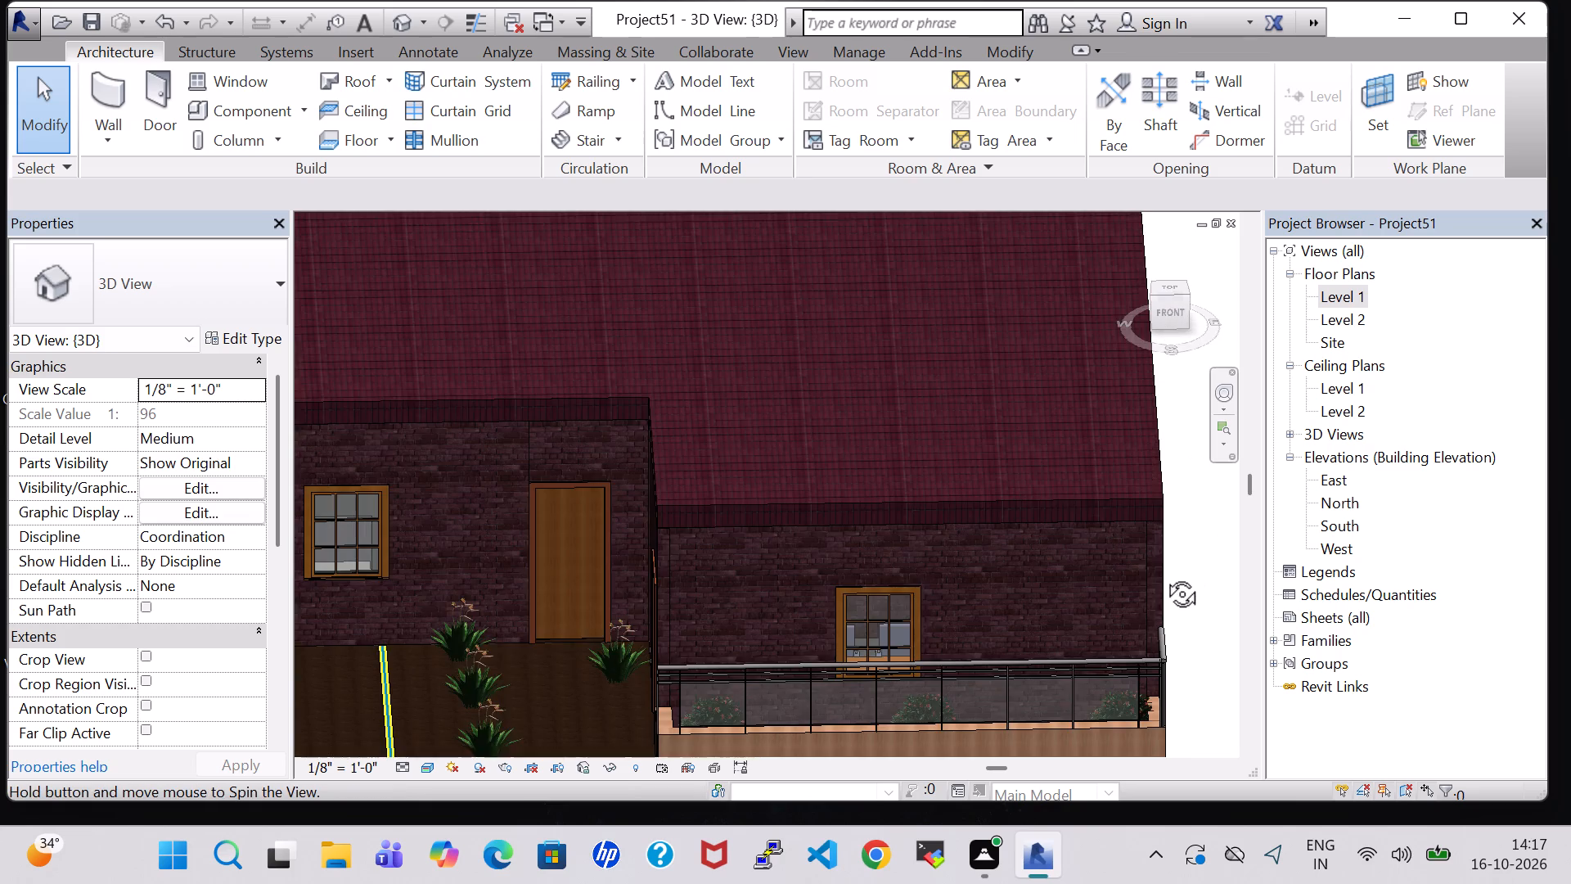
pyautogui.scroll(-1, 1159, 575)
pyautogui.scroll(-2, 1150, 501)
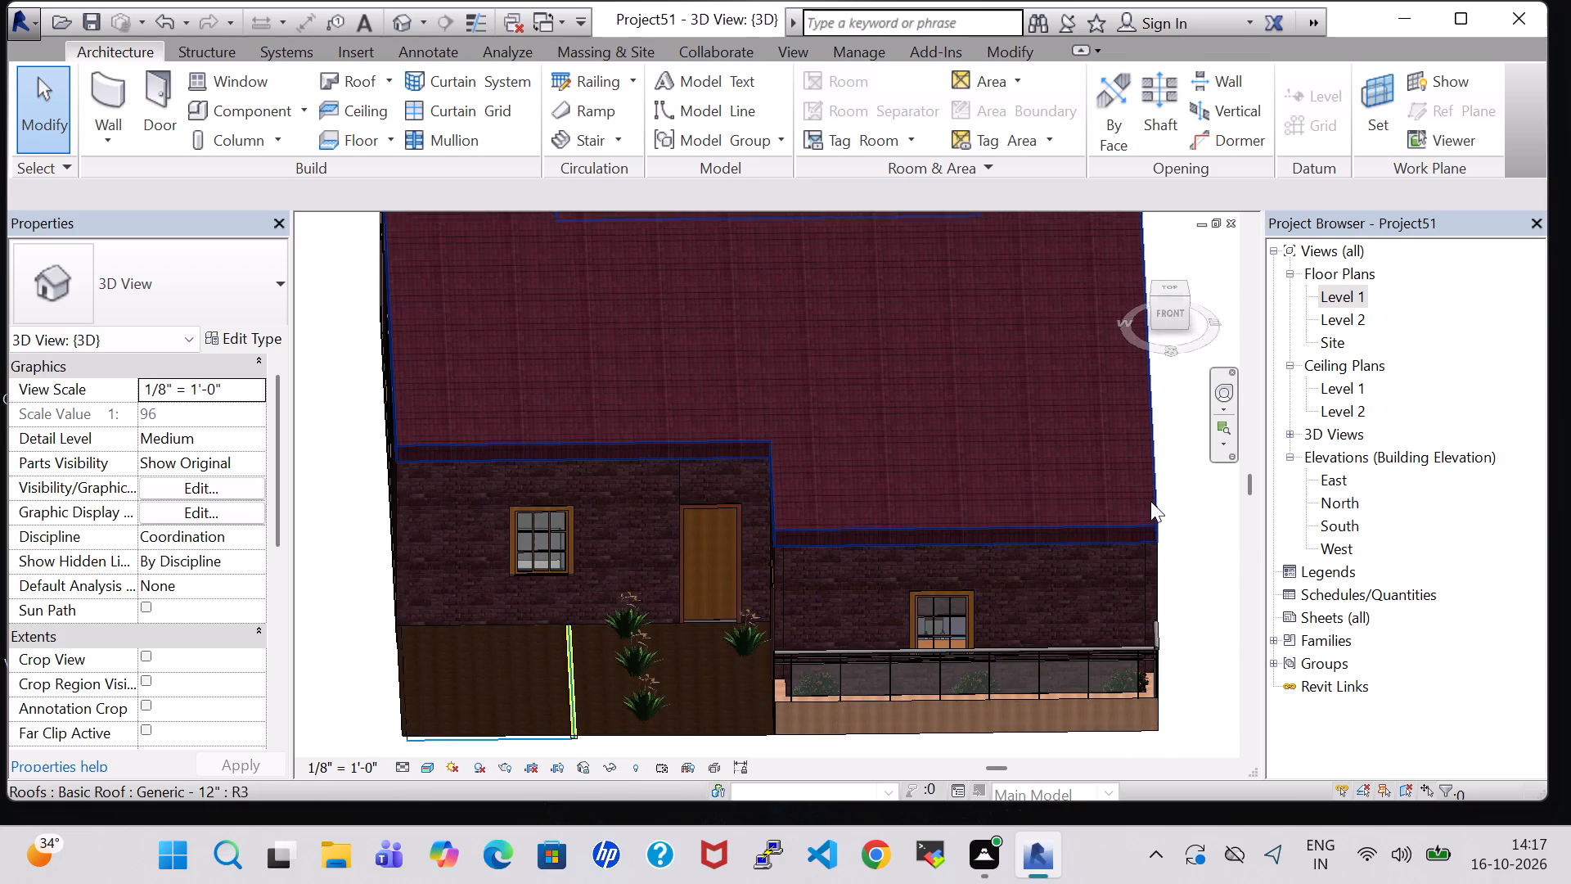
pyautogui.keyDown('shift'); pyautogui.moveTo(832, 733); pyautogui.dragTo(835, 733, button='middle'); pyautogui.keyUp('shift')
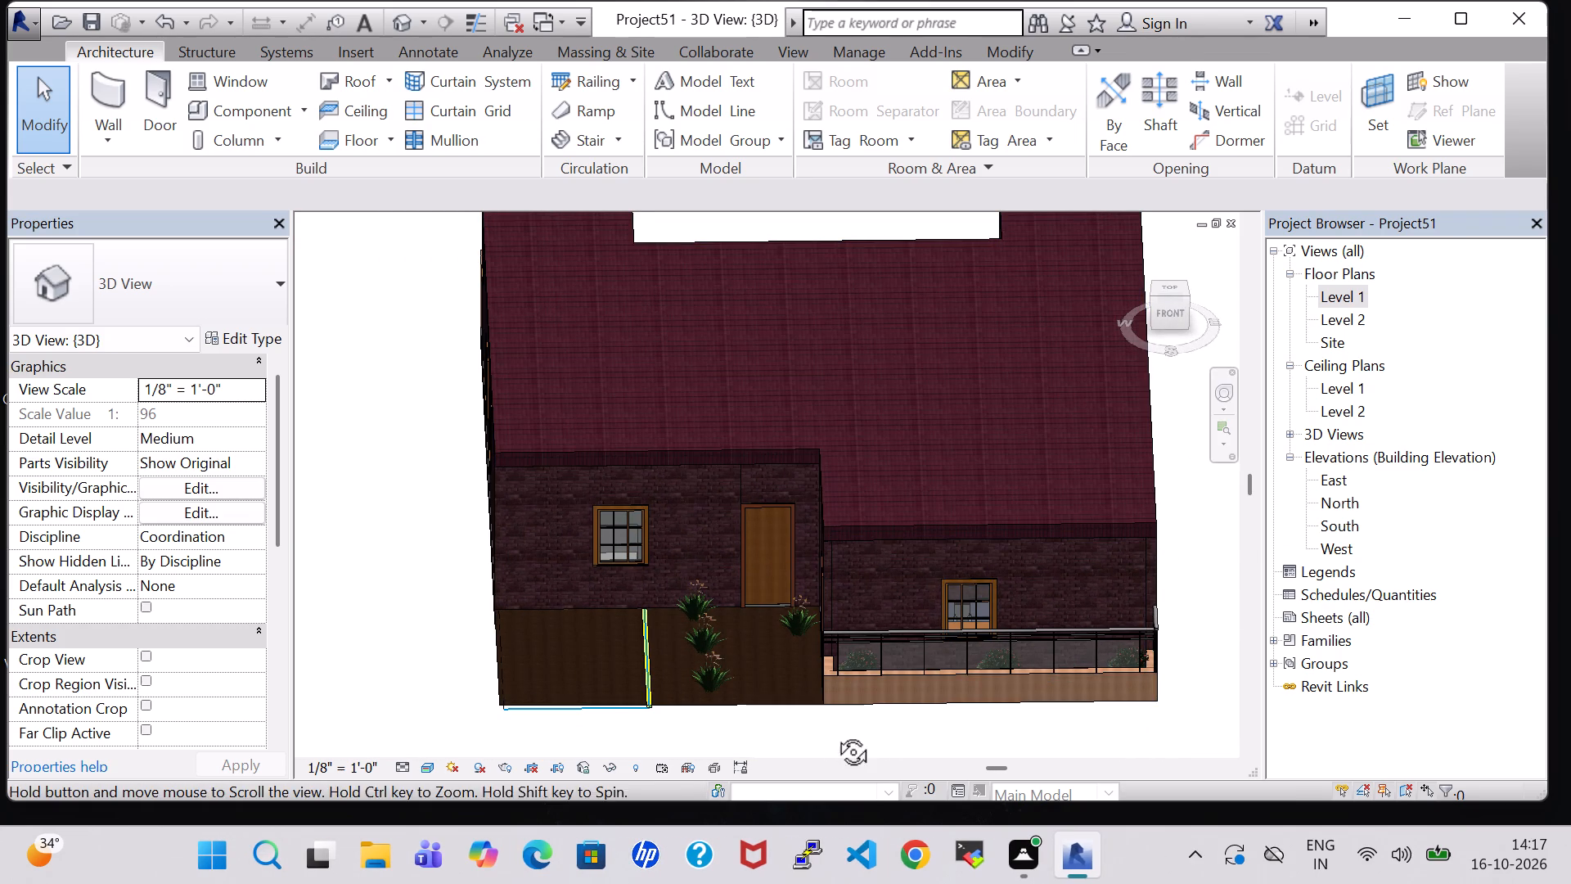
pyautogui.keyDown('shift'); pyautogui.moveTo(835, 733); pyautogui.dragTo(871, 574, button='middle'); pyautogui.keyUp('shift')
pyautogui.keyDown('shift'); pyautogui.moveTo(871, 571); pyautogui.dragTo(829, 581, button='middle'); pyautogui.keyUp('shift')
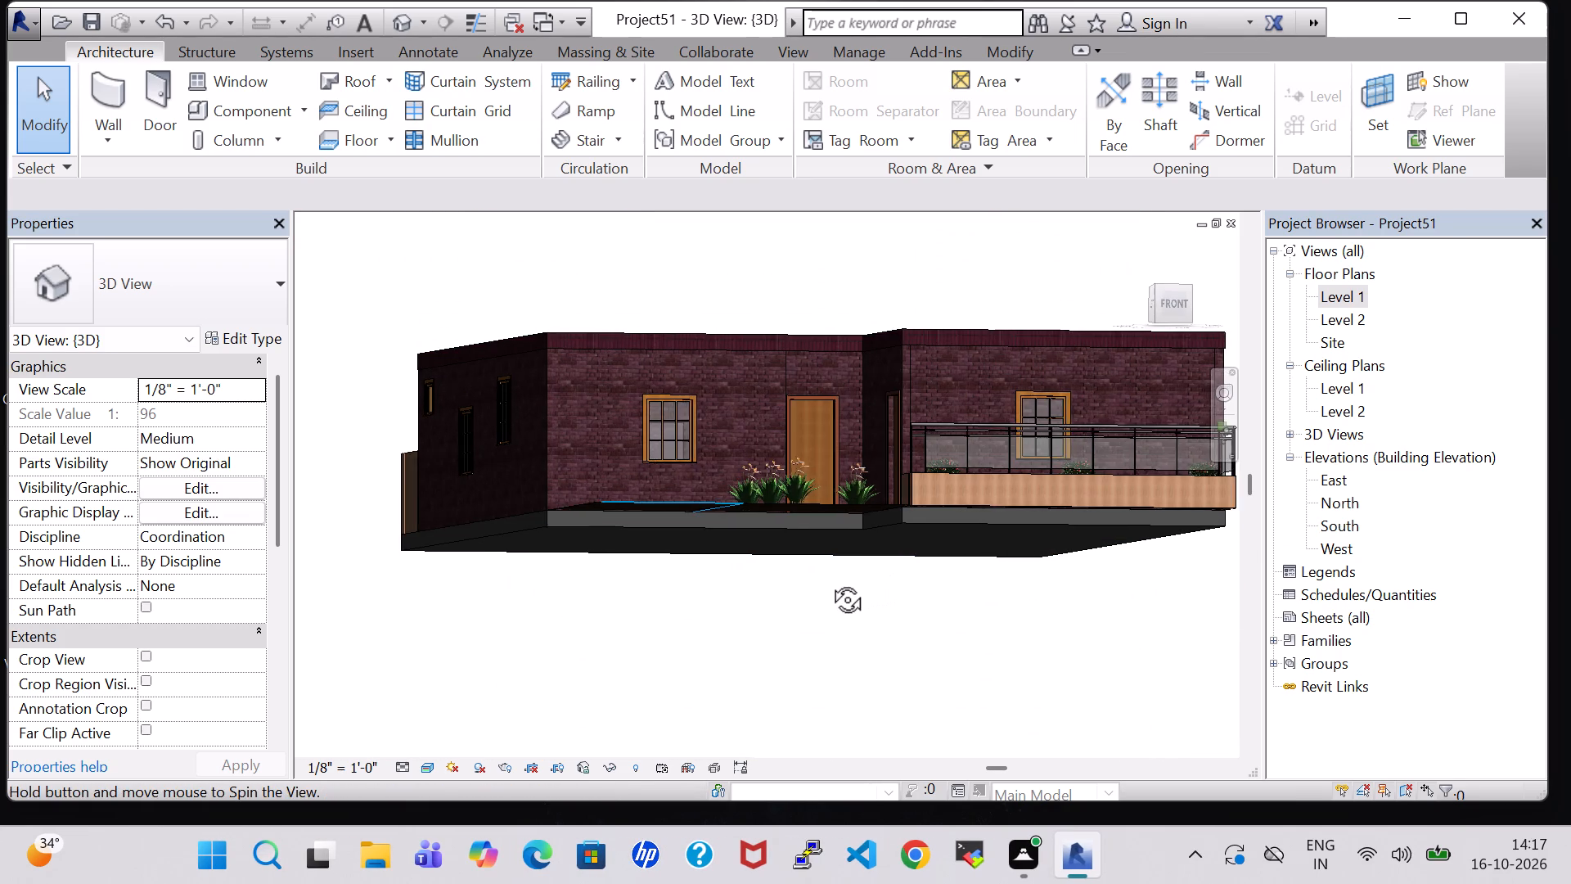
pyautogui.keyDown('shift'); pyautogui.moveTo(829, 581); pyautogui.dragTo(824, 583, button='middle'); pyautogui.keyUp('shift')
pyautogui.keyDown('shift'); pyautogui.moveTo(824, 583); pyautogui.dragTo(829, 633, button='middle'); pyautogui.keyUp('shift')
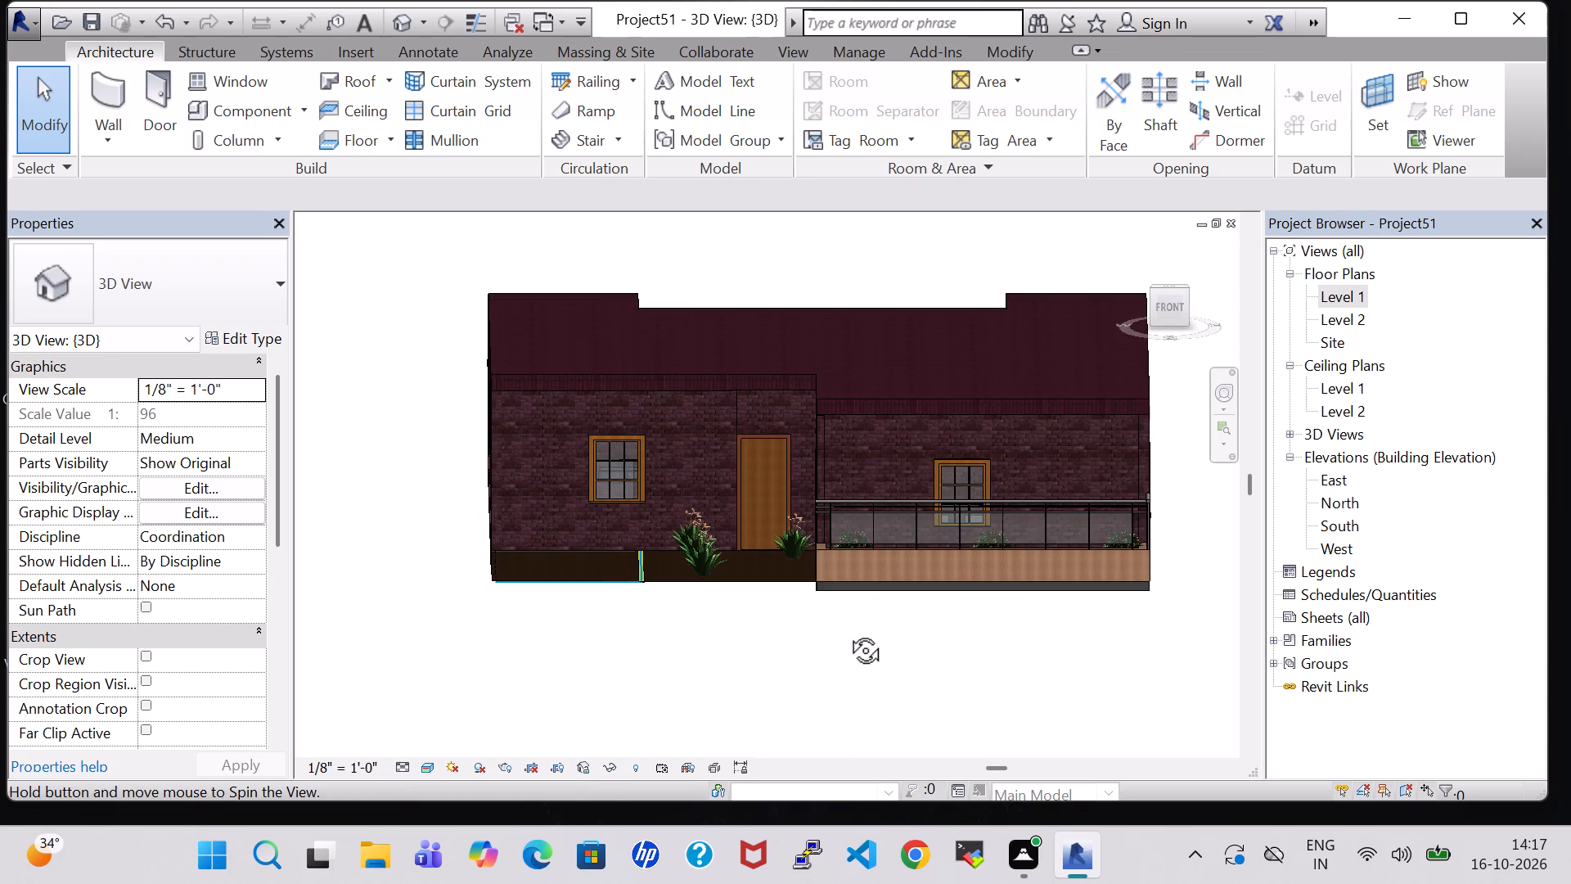
# Open the Level 1 floor plan of the house.
pyautogui.doubleClick(1346, 292)
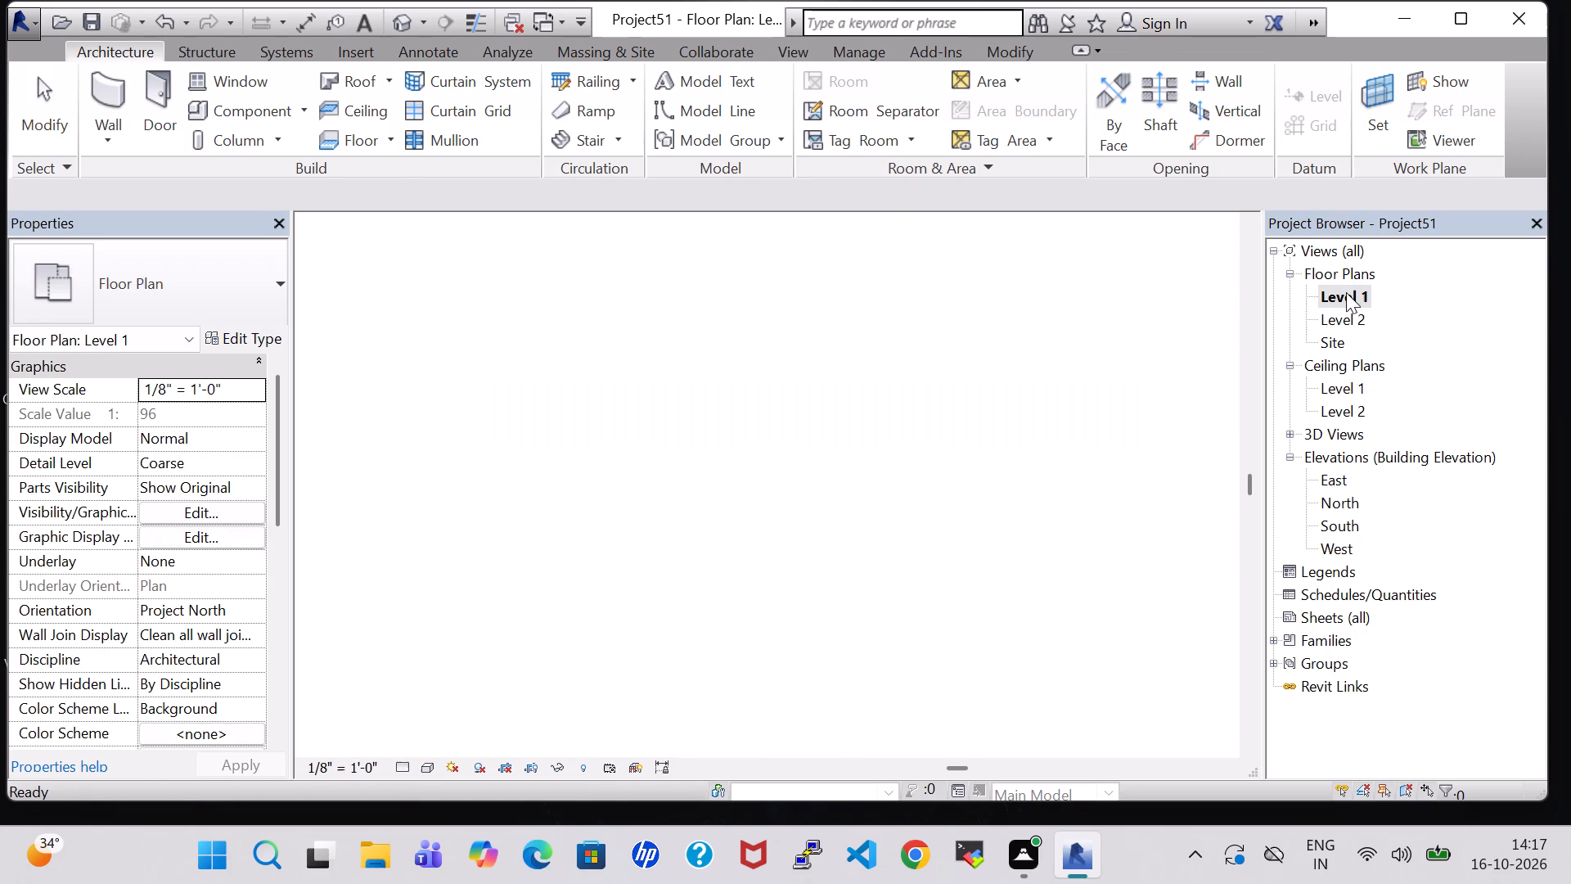
pyautogui.scroll(-7, 1228, 449)
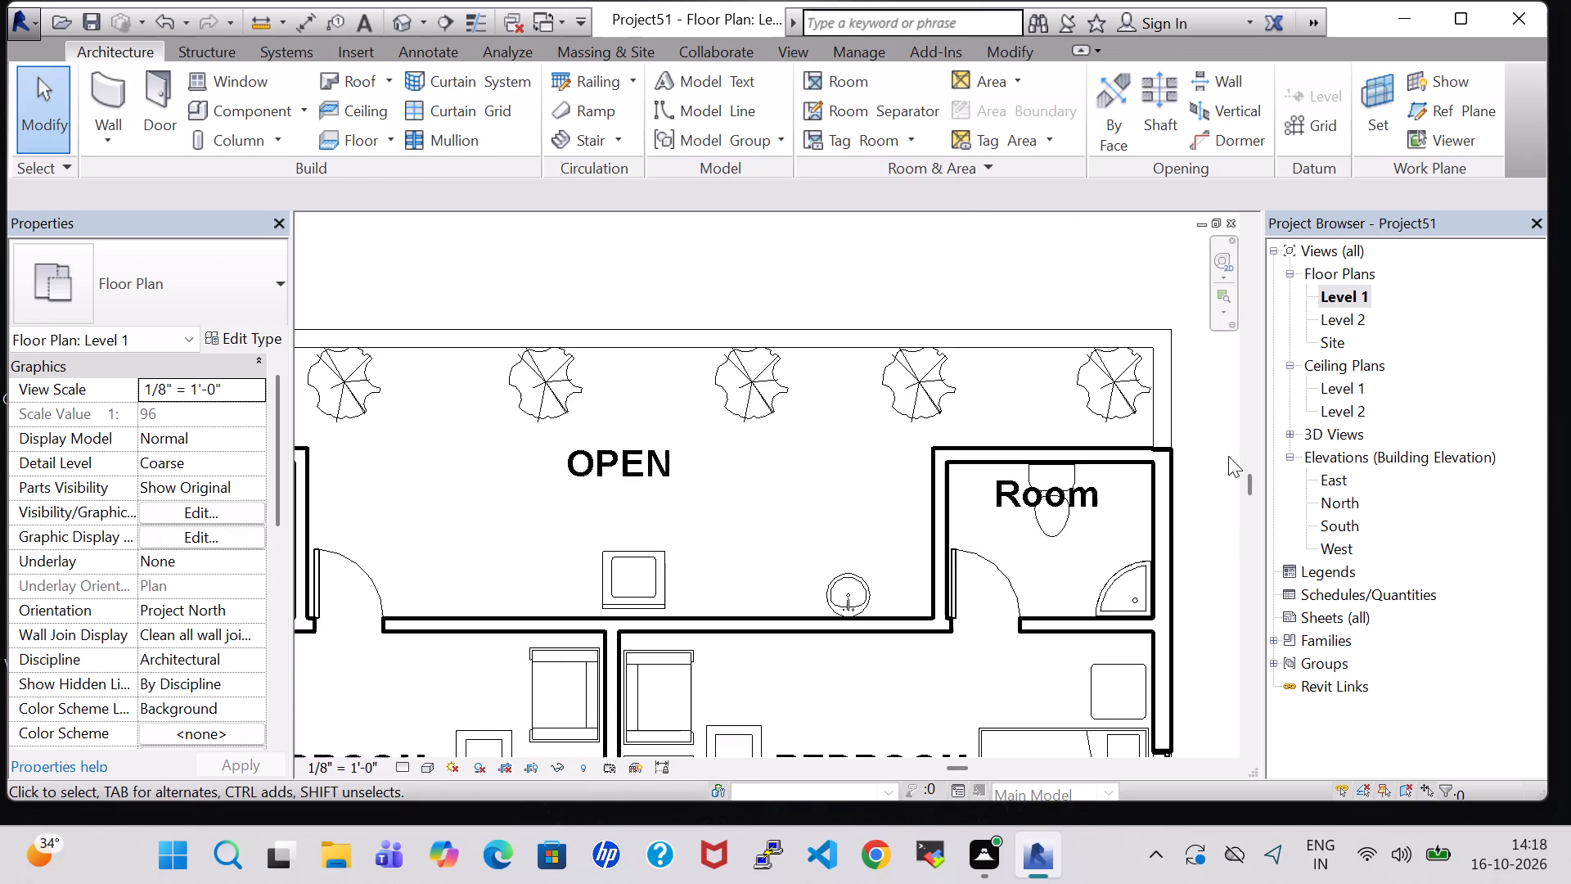
pyautogui.scroll(-3, 1228, 456)
pyautogui.moveTo(1185, 593); pyautogui.dragTo(1213, 426, button='middle')
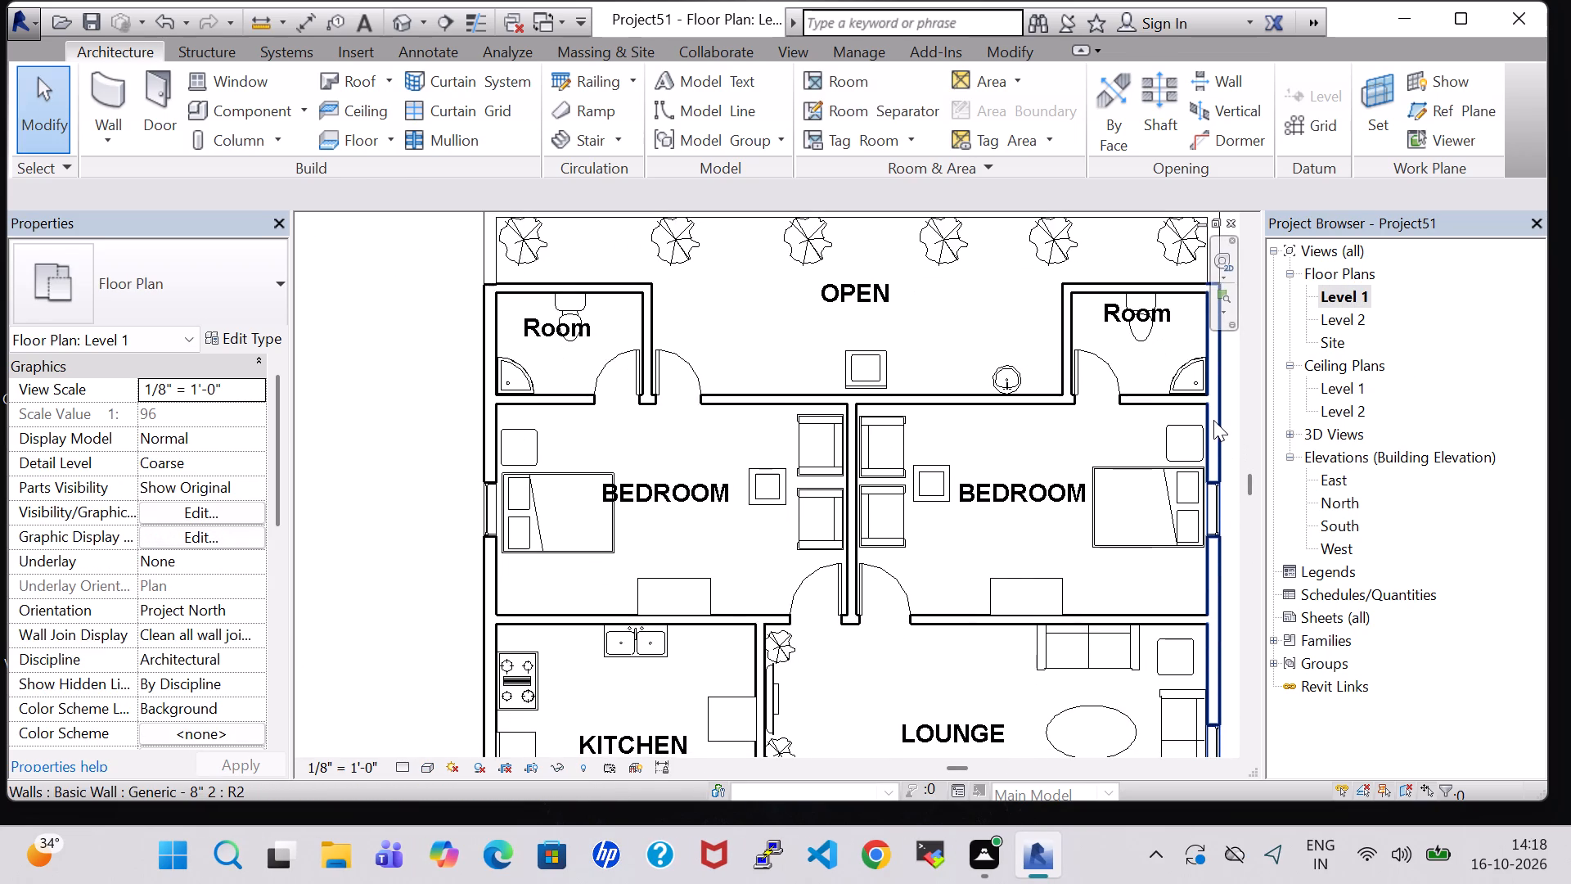
pyautogui.scroll(-7, 991, 427)
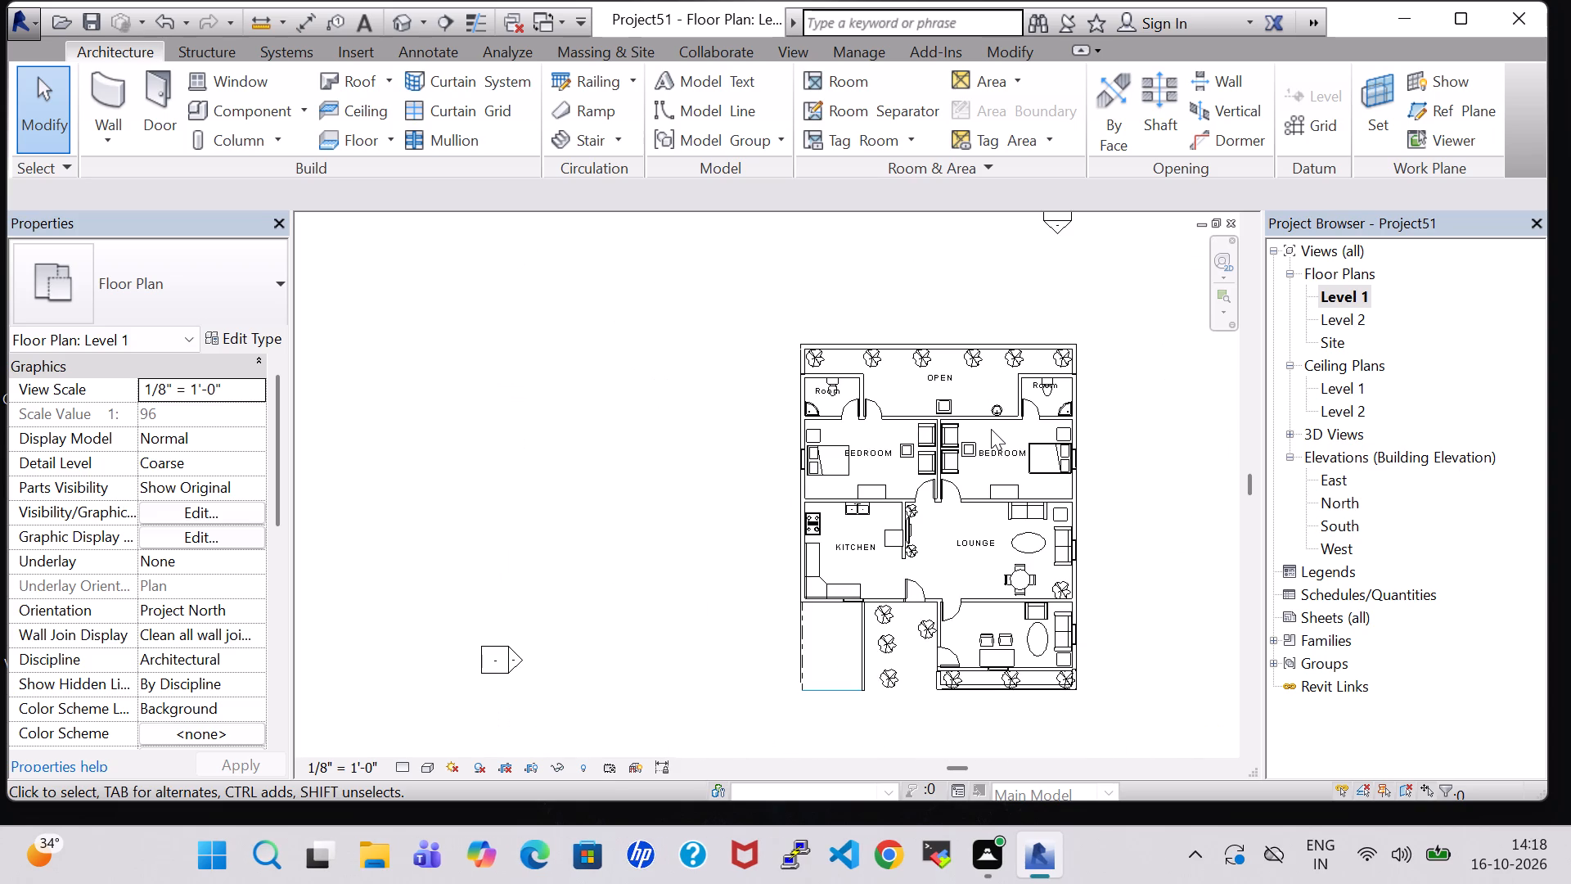
pyautogui.moveTo(1148, 589); pyautogui.dragTo(1199, 418, button='middle')
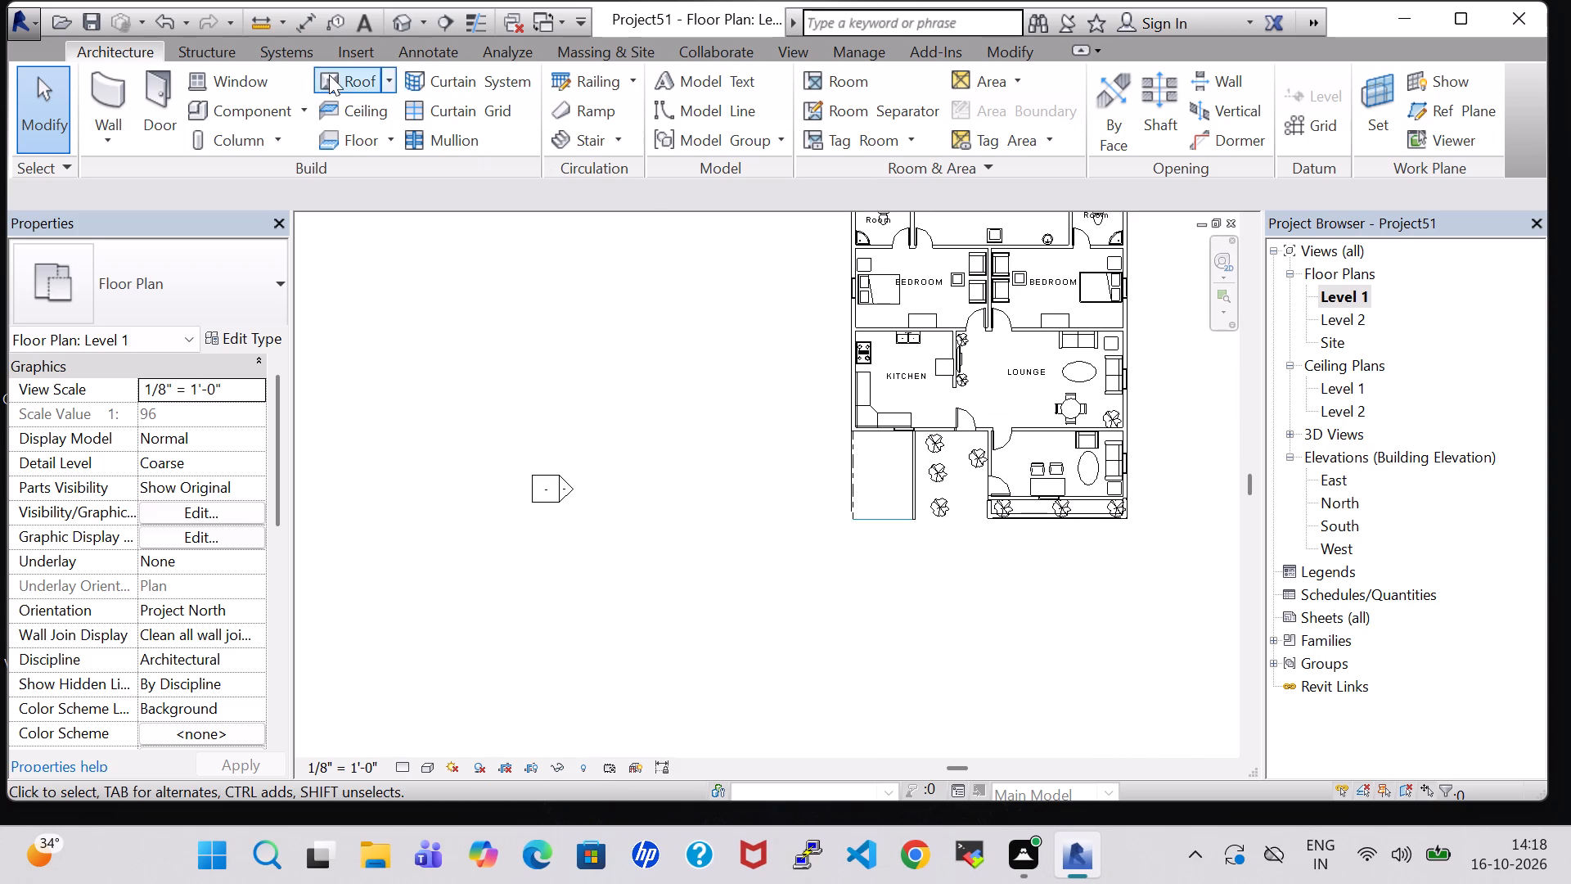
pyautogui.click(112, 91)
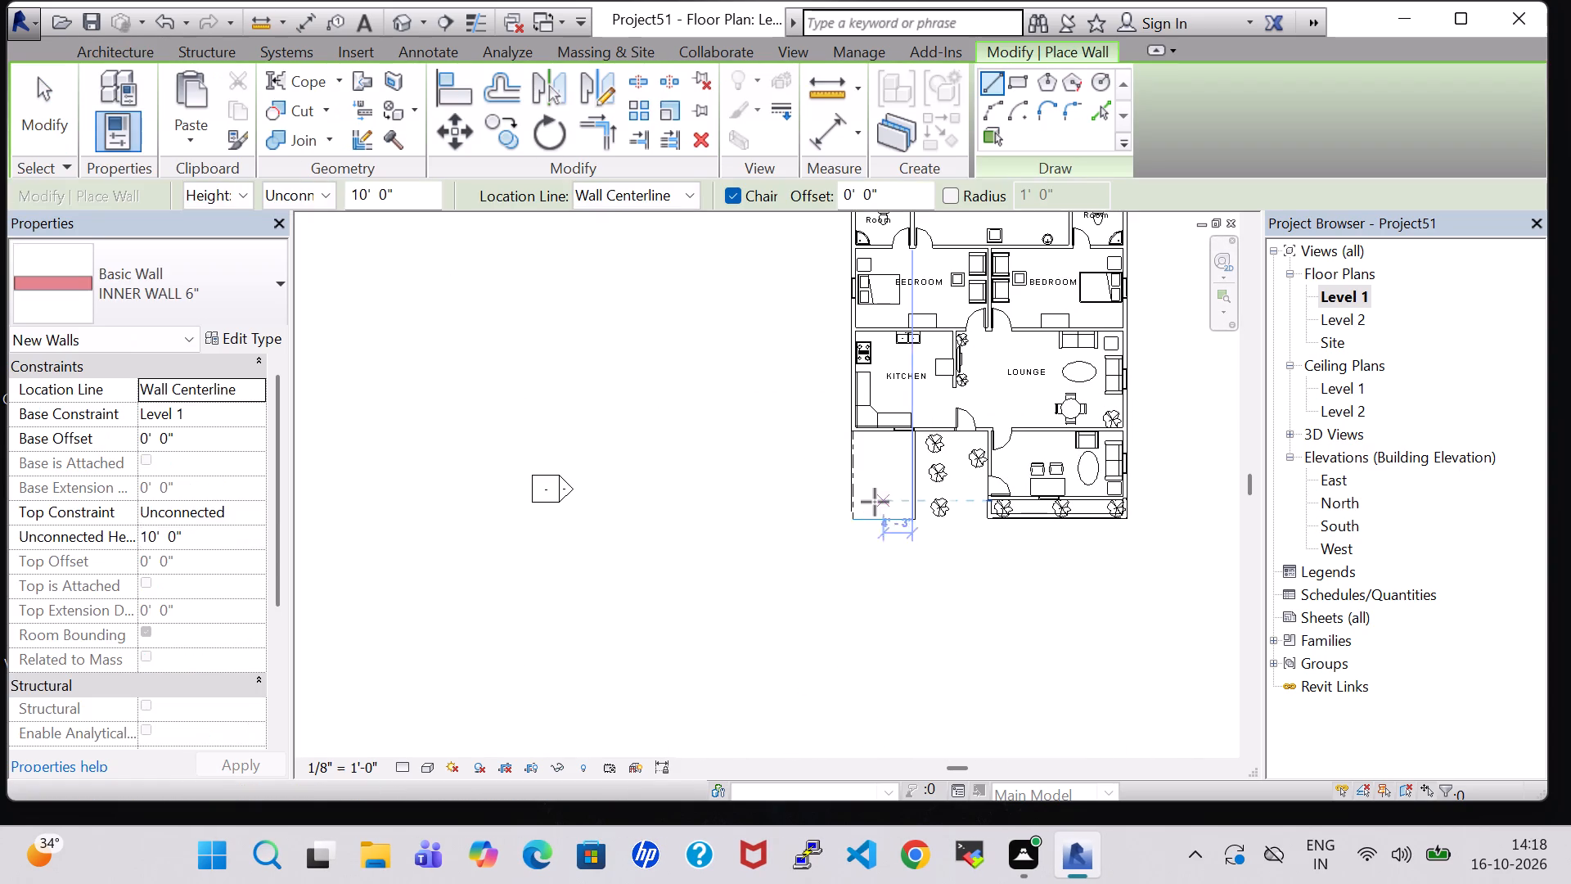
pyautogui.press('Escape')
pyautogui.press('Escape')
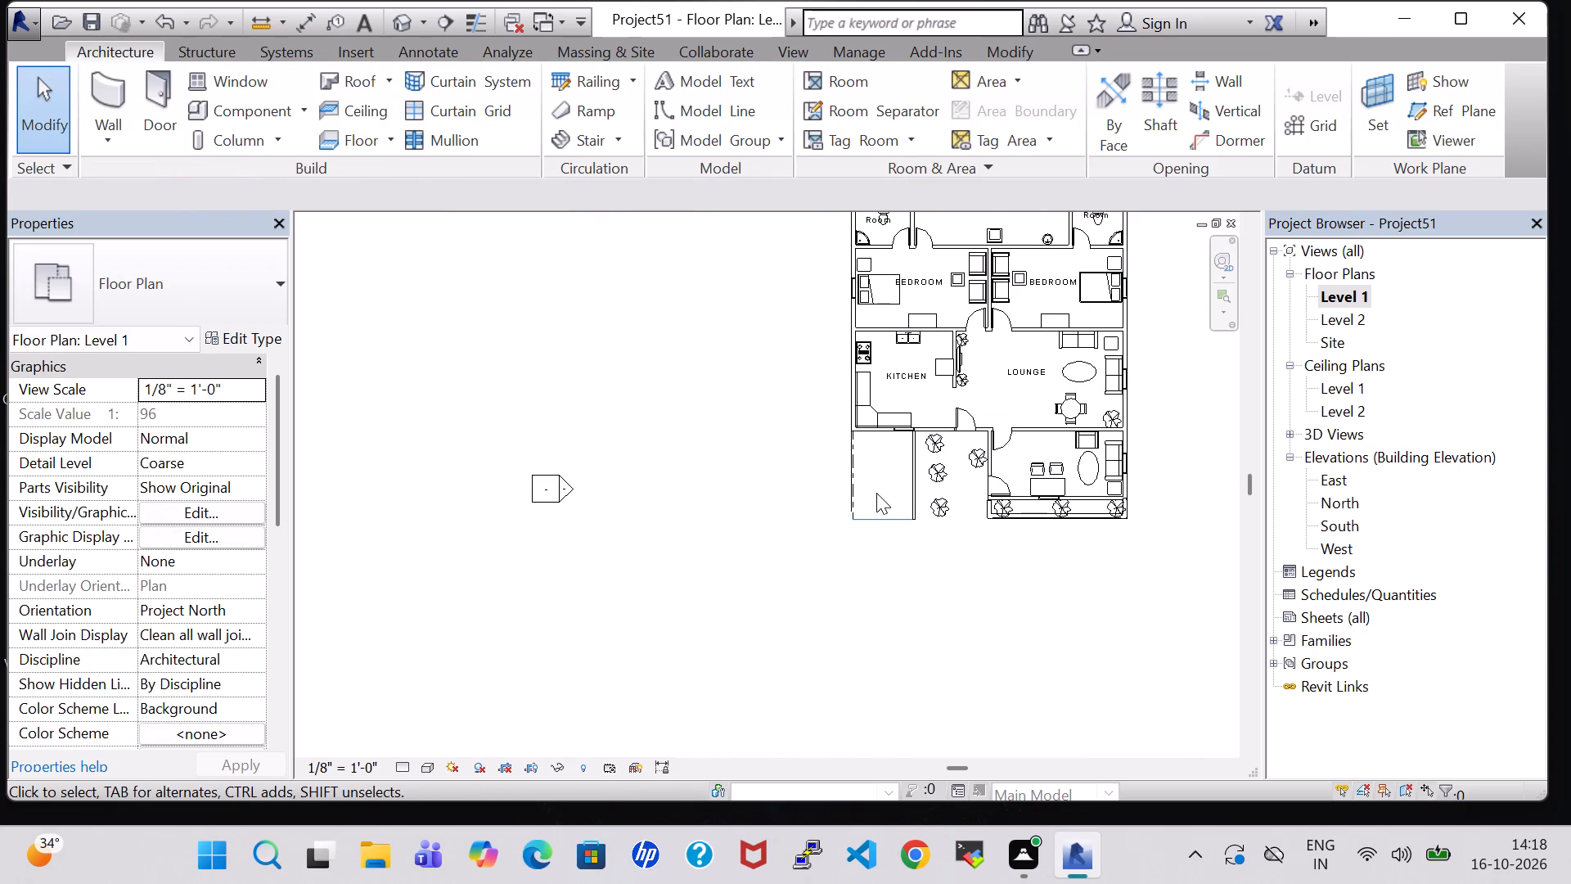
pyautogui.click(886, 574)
# Delete the room separation line along the west edge of the front parking space.
pyautogui.scroll(6, 886, 574)
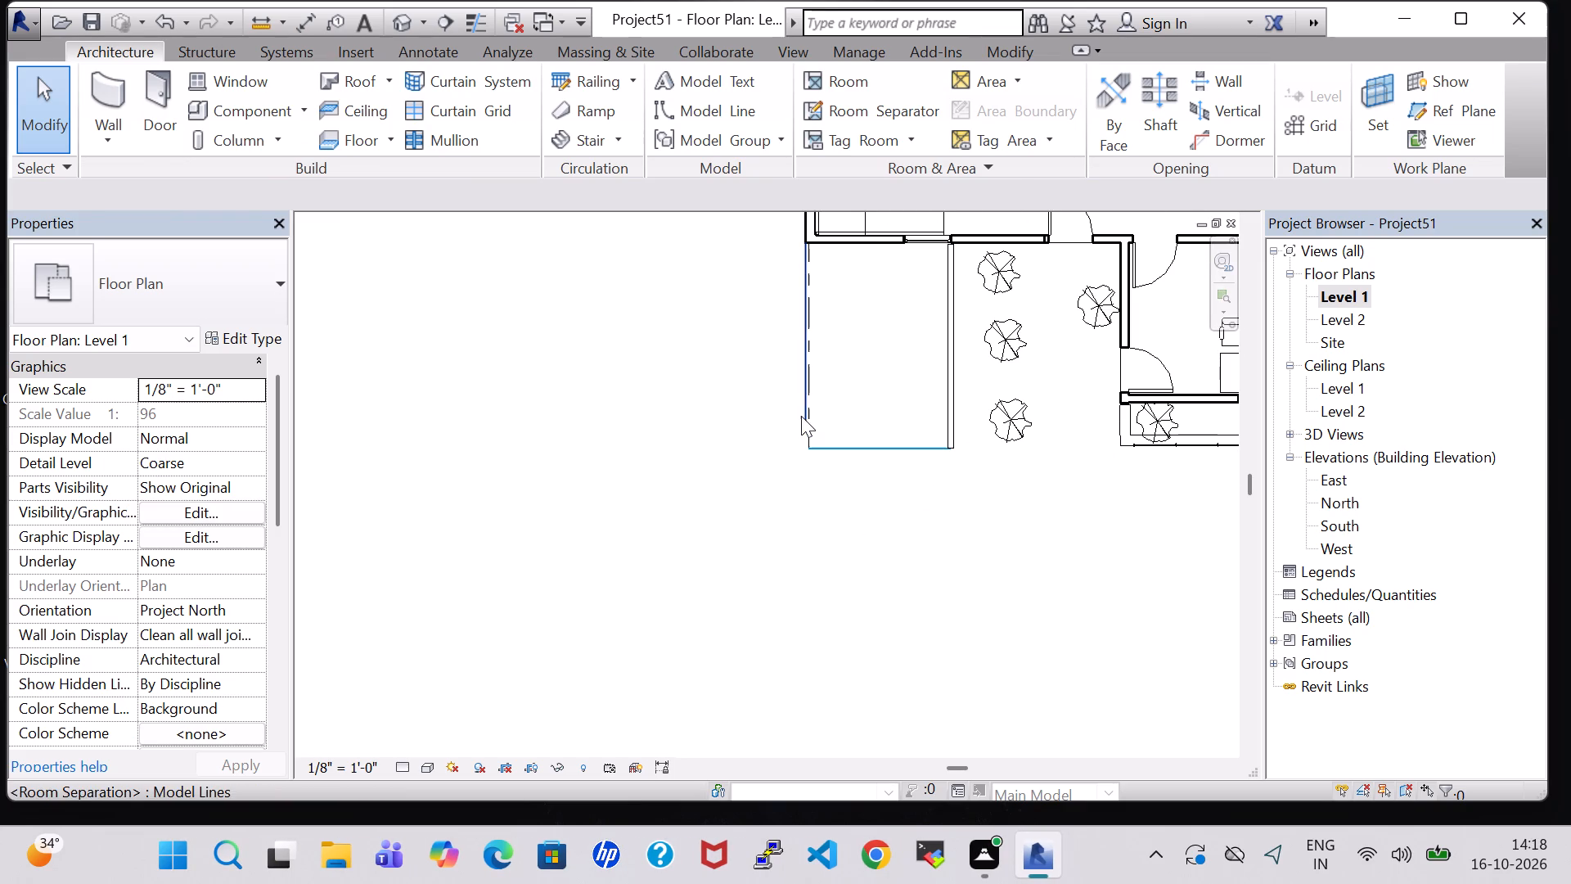
pyautogui.click(801, 416)
pyautogui.press('Delete')
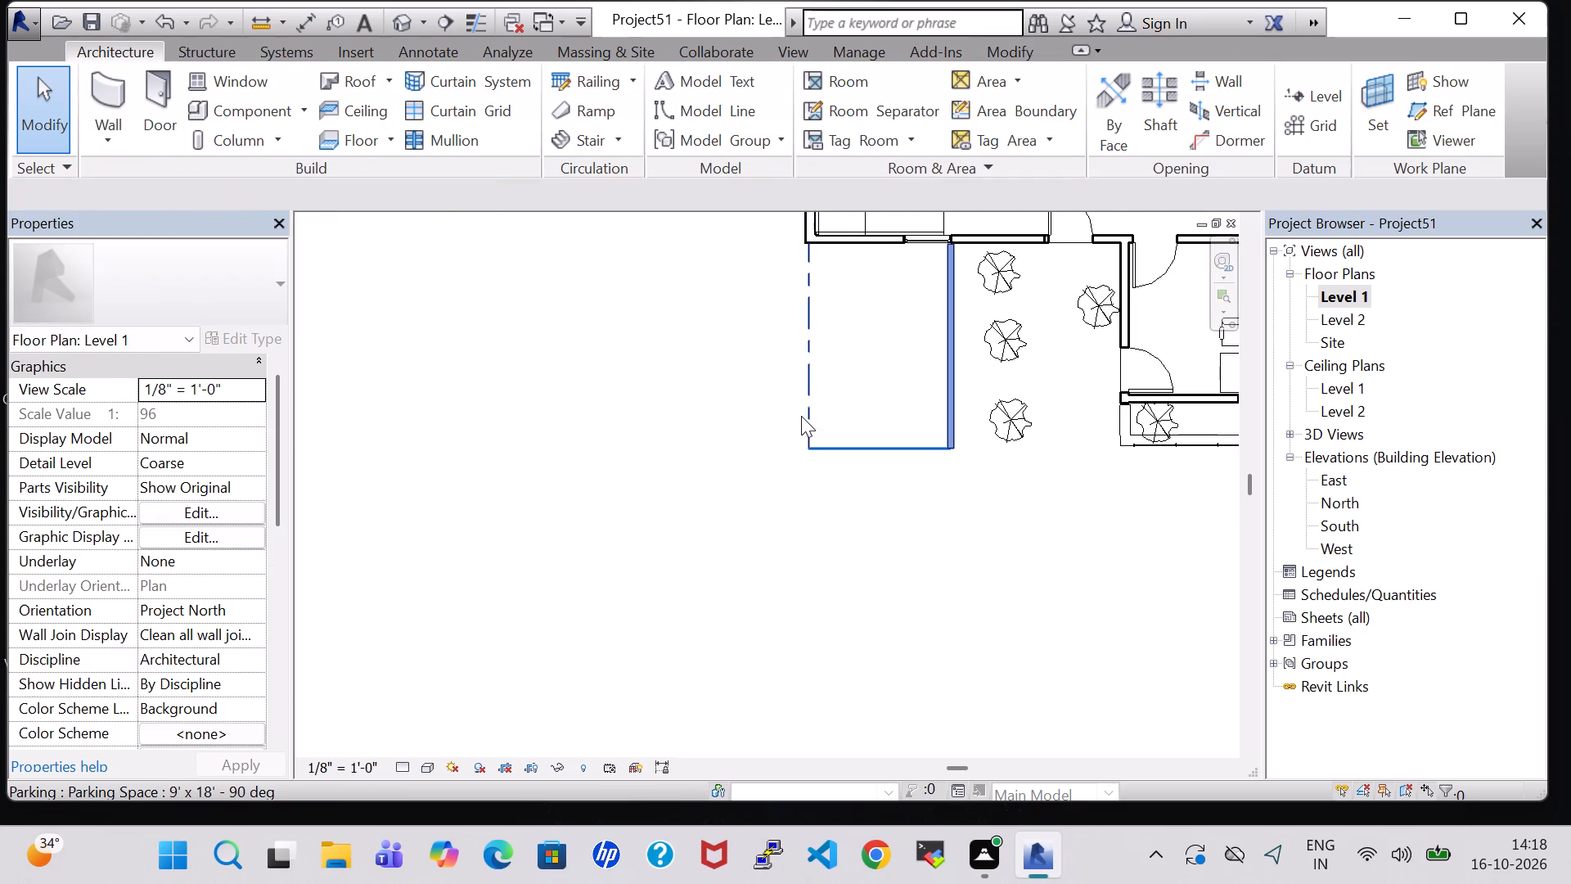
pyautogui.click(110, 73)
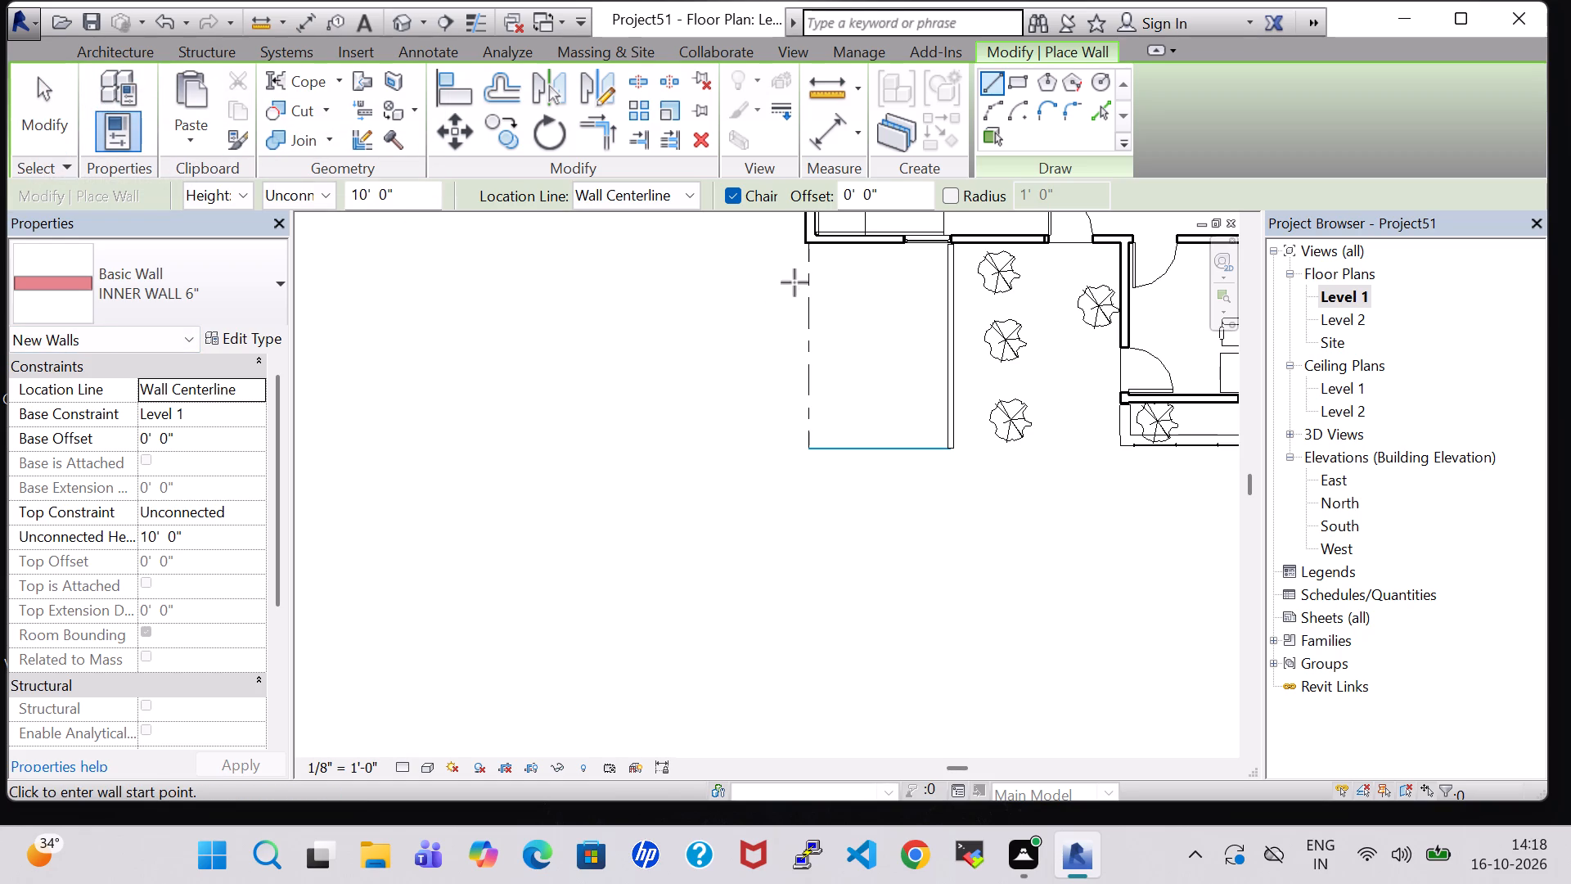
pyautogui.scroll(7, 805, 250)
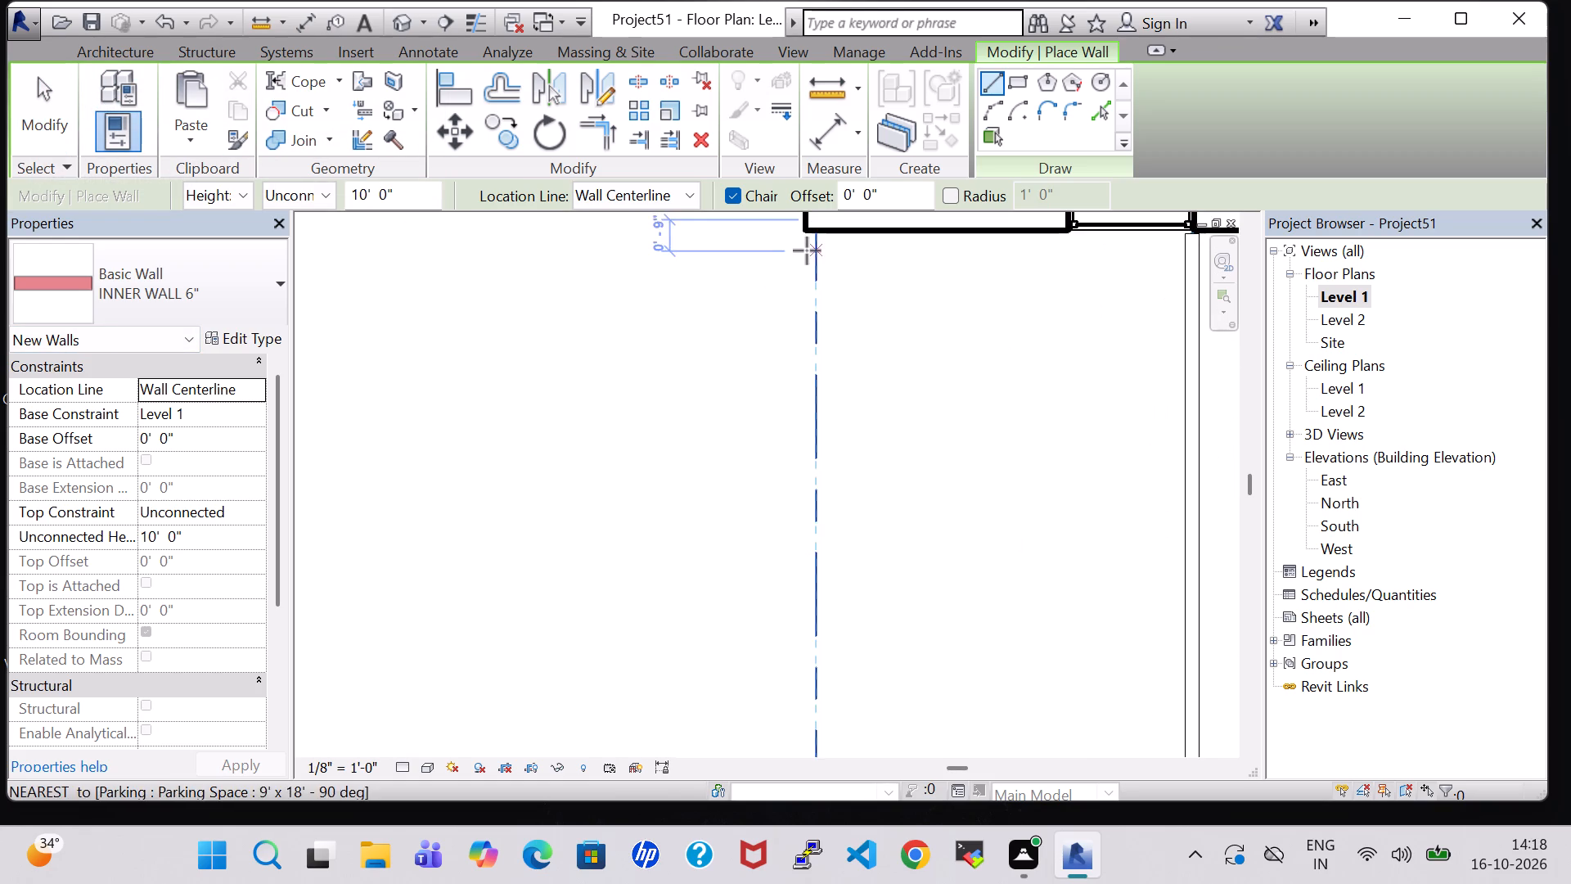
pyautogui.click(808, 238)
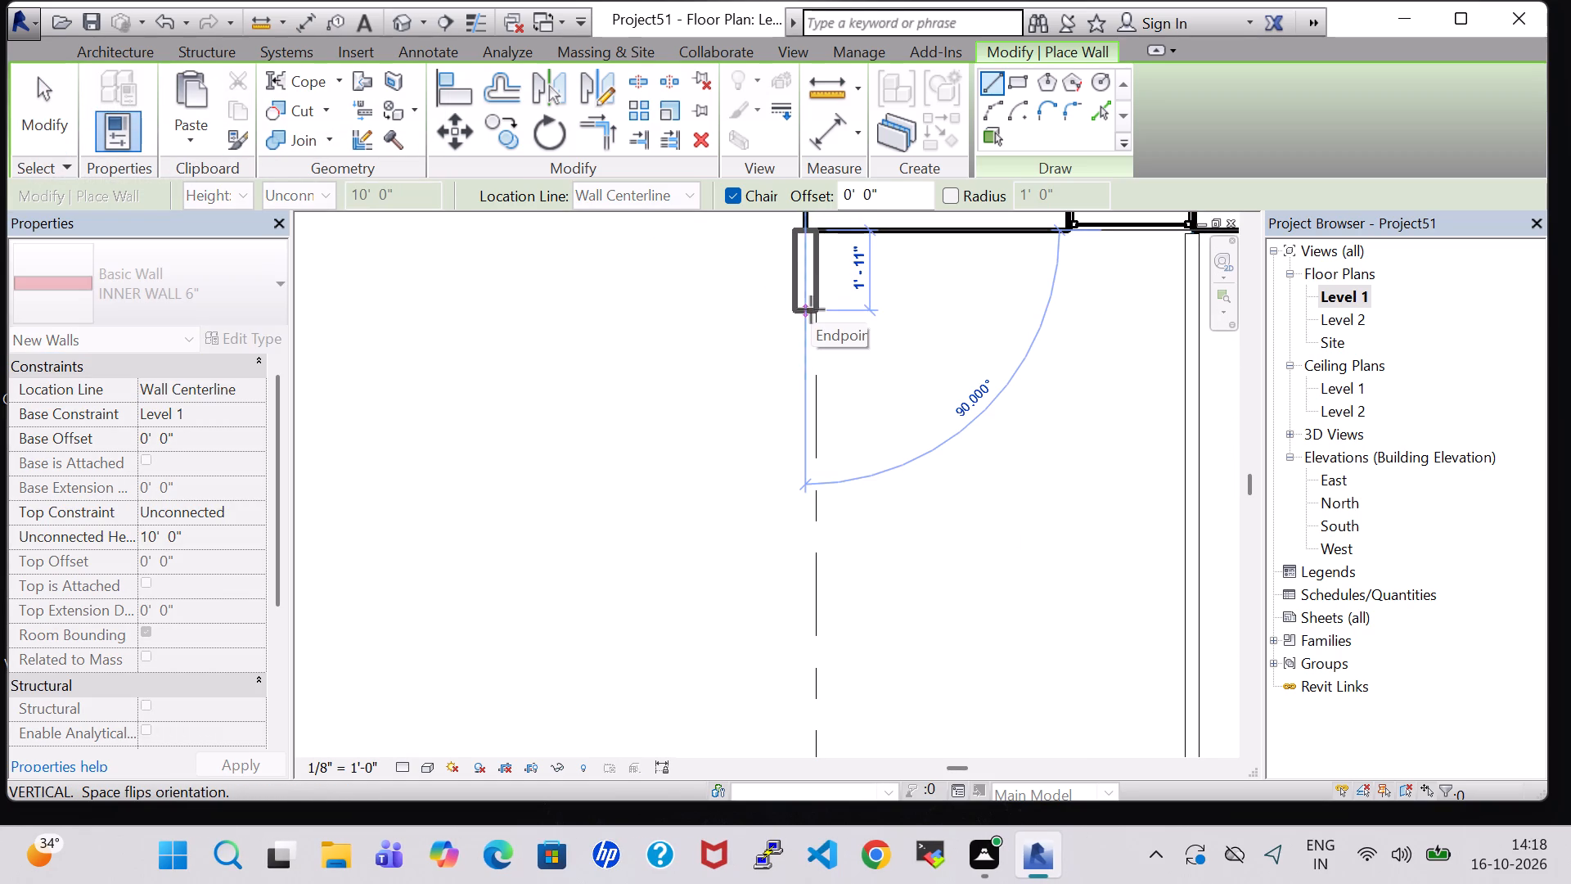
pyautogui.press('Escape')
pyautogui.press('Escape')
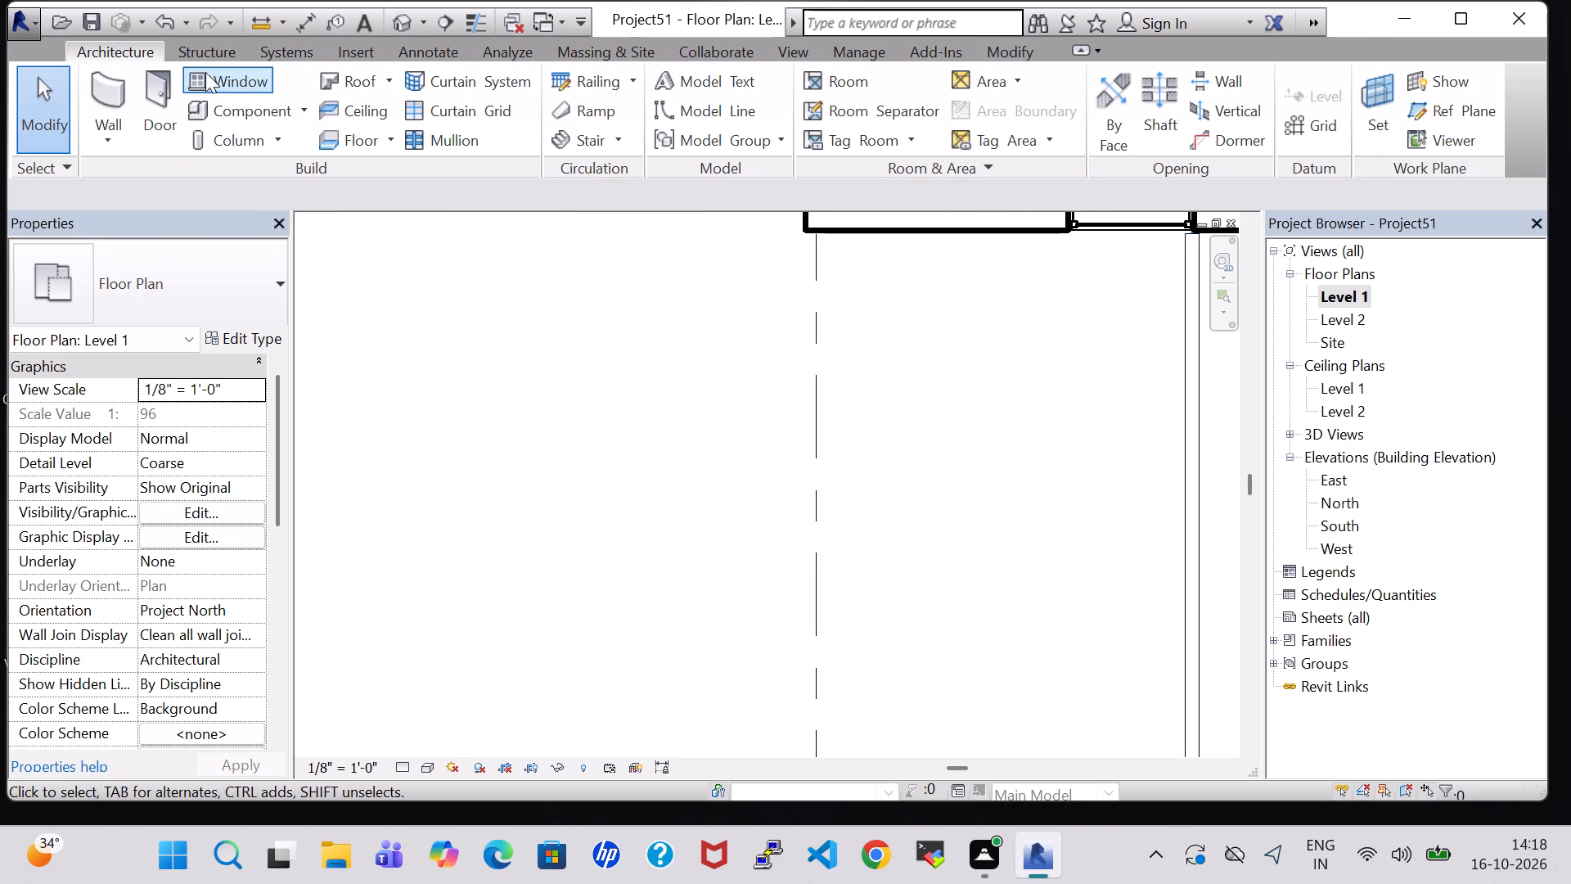
# Draw an INNER WALL 6" wall about 13'-4" long from the kitchen's southwest corner along the parking space's west edge to its front corner.
pyautogui.click(114, 90)
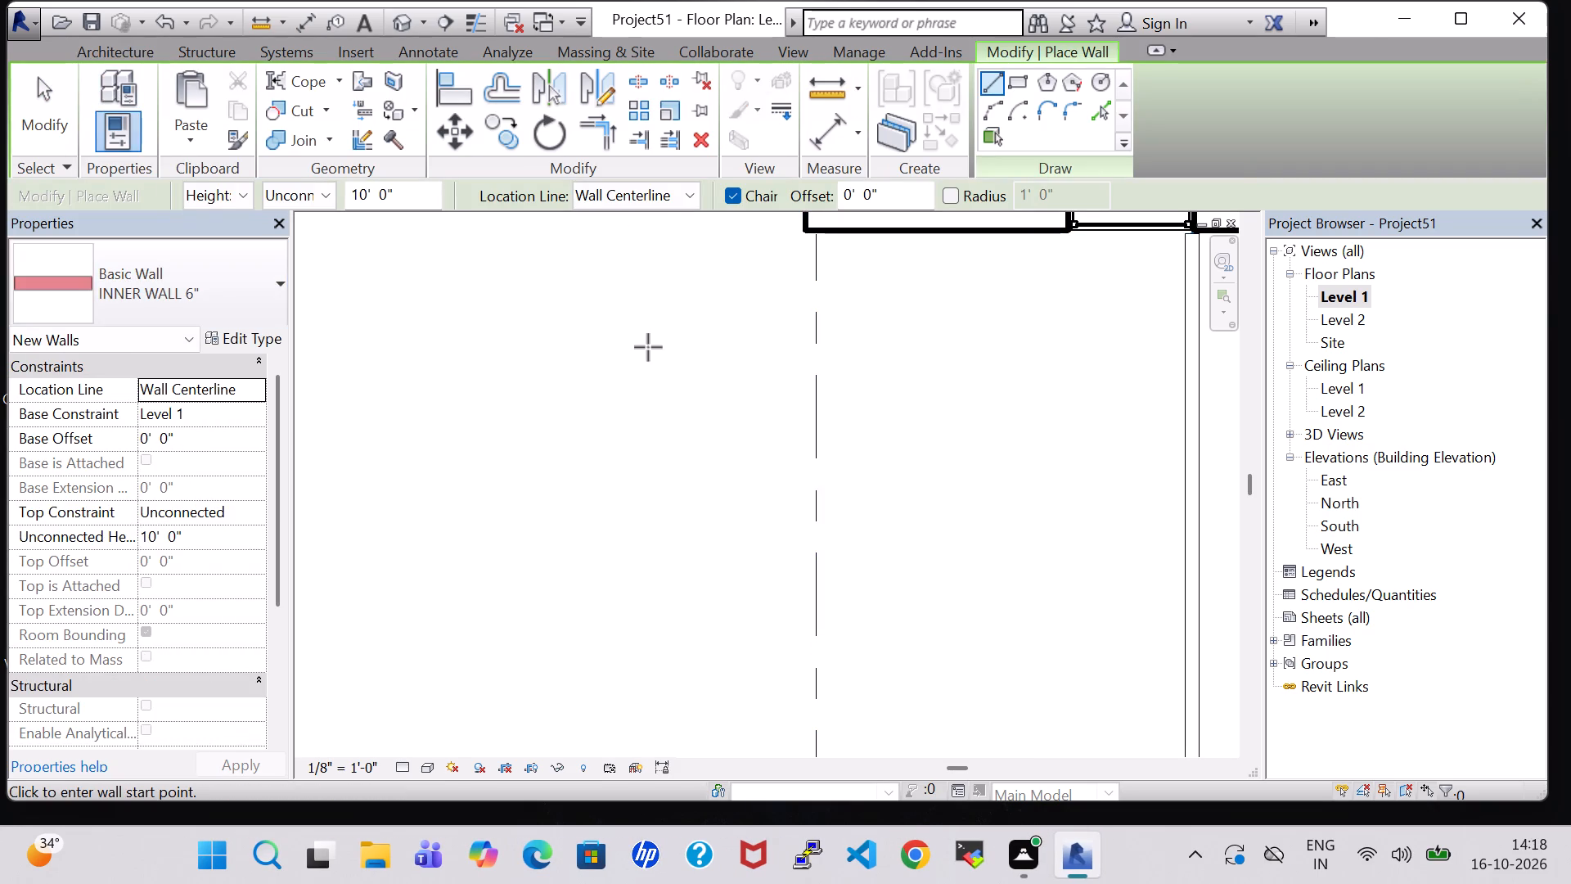
pyautogui.click(812, 237)
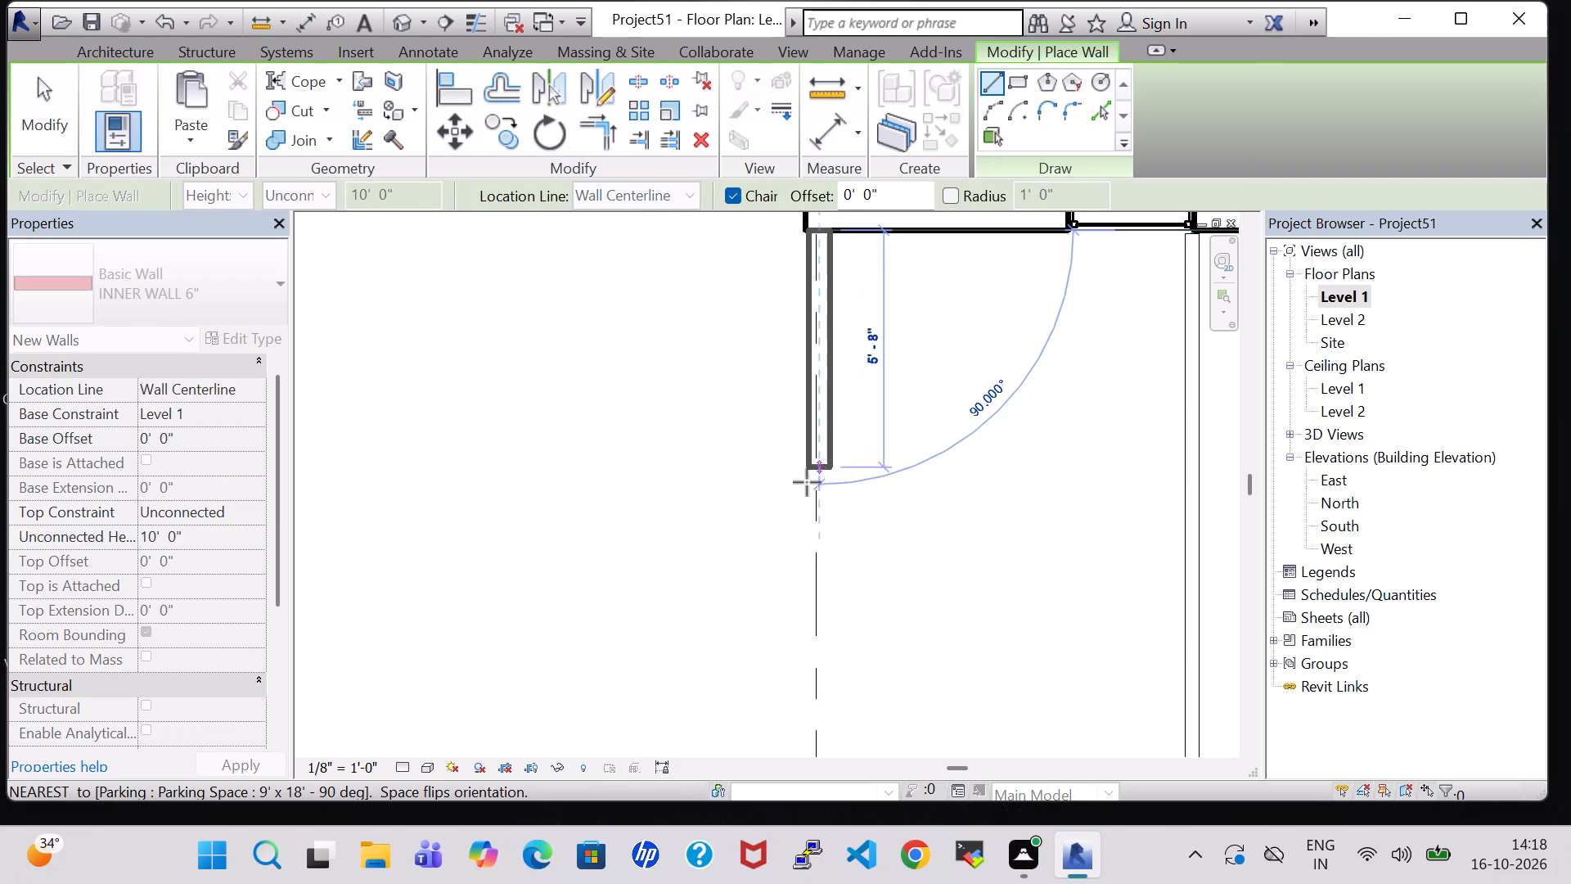
pyautogui.scroll(-5, 807, 489)
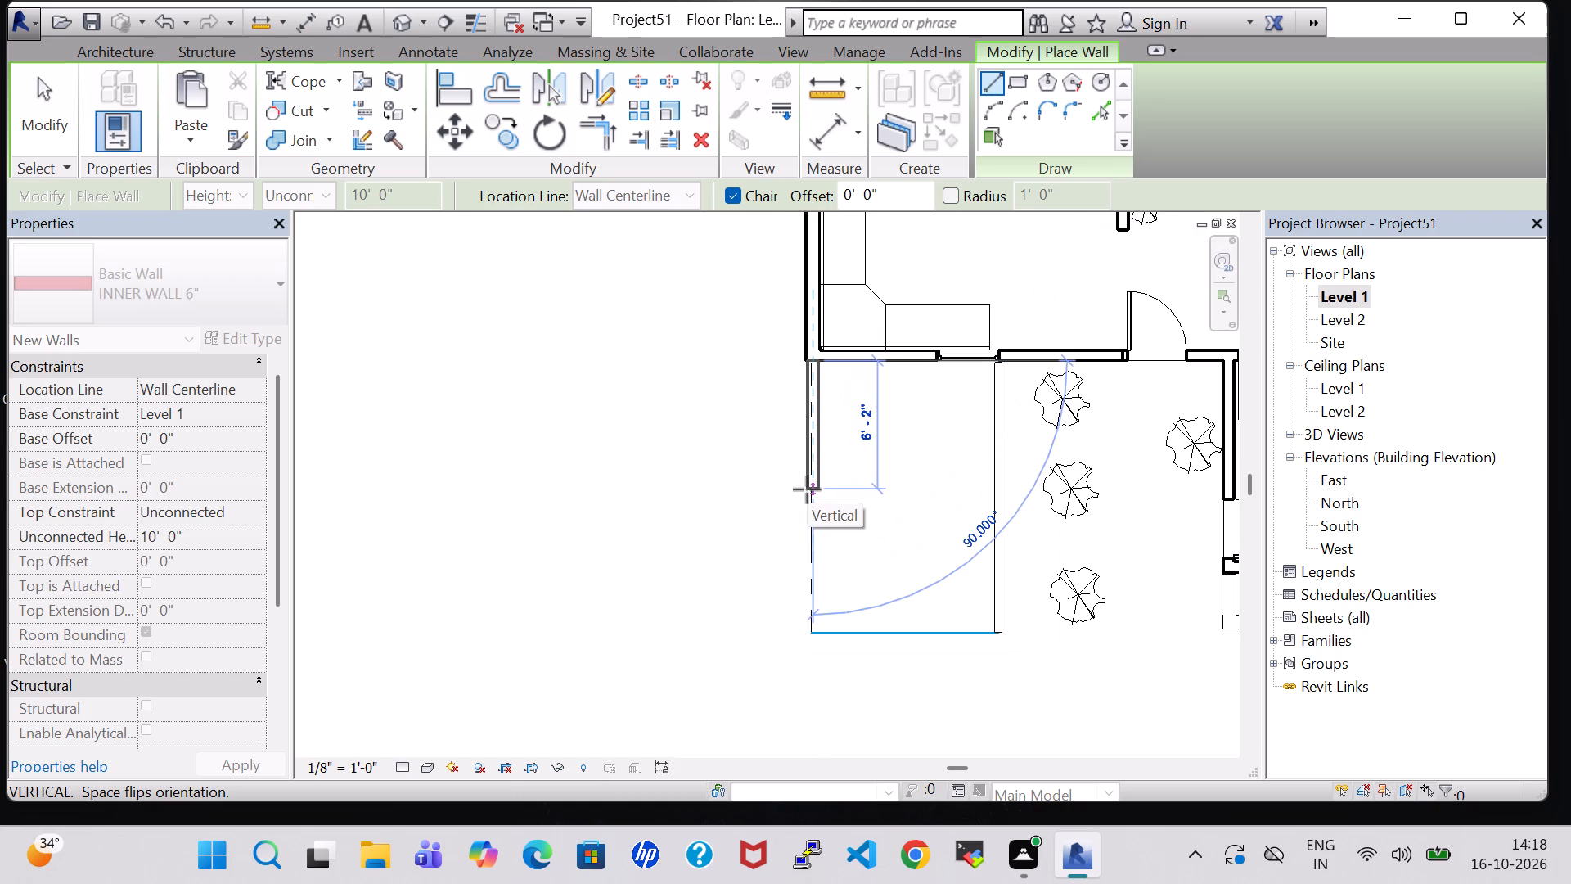
pyautogui.click(807, 629)
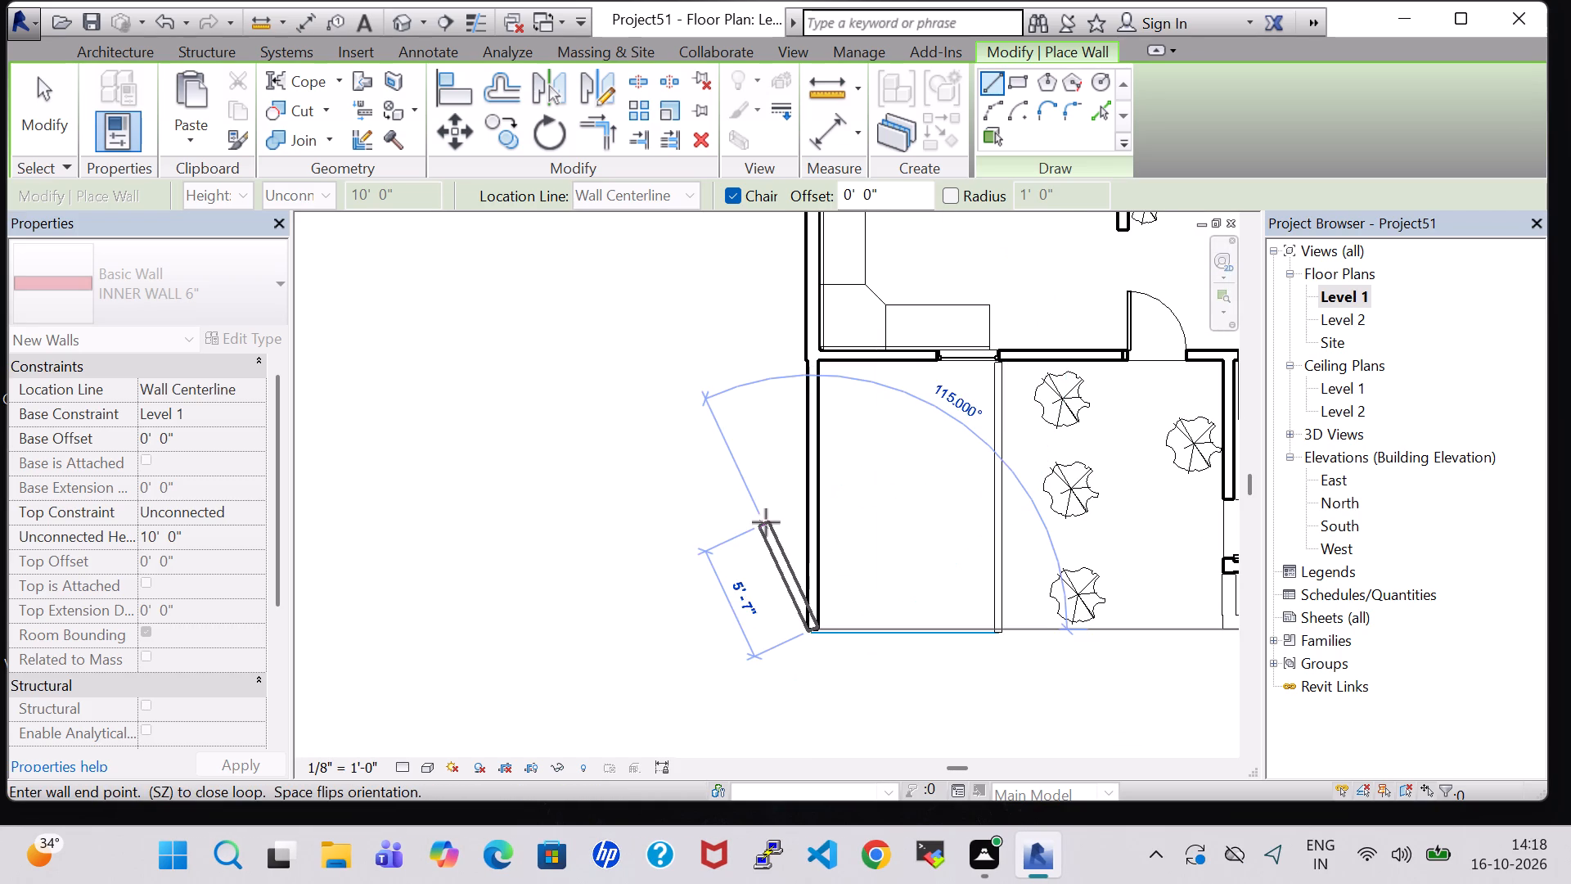
pyautogui.press('Escape')
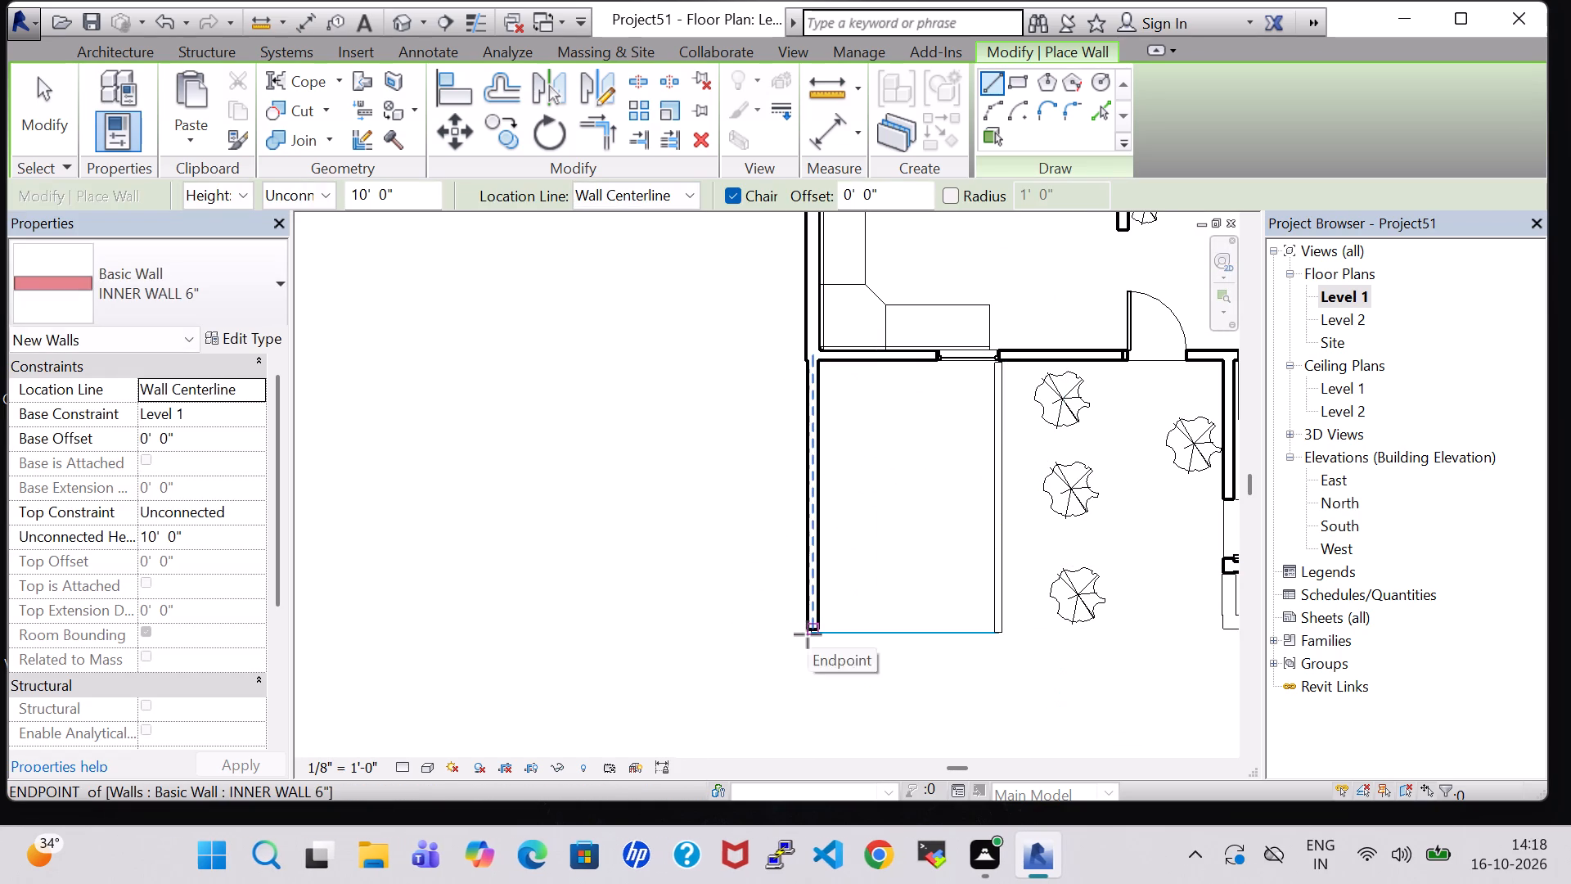
pyautogui.scroll(5, 808, 634)
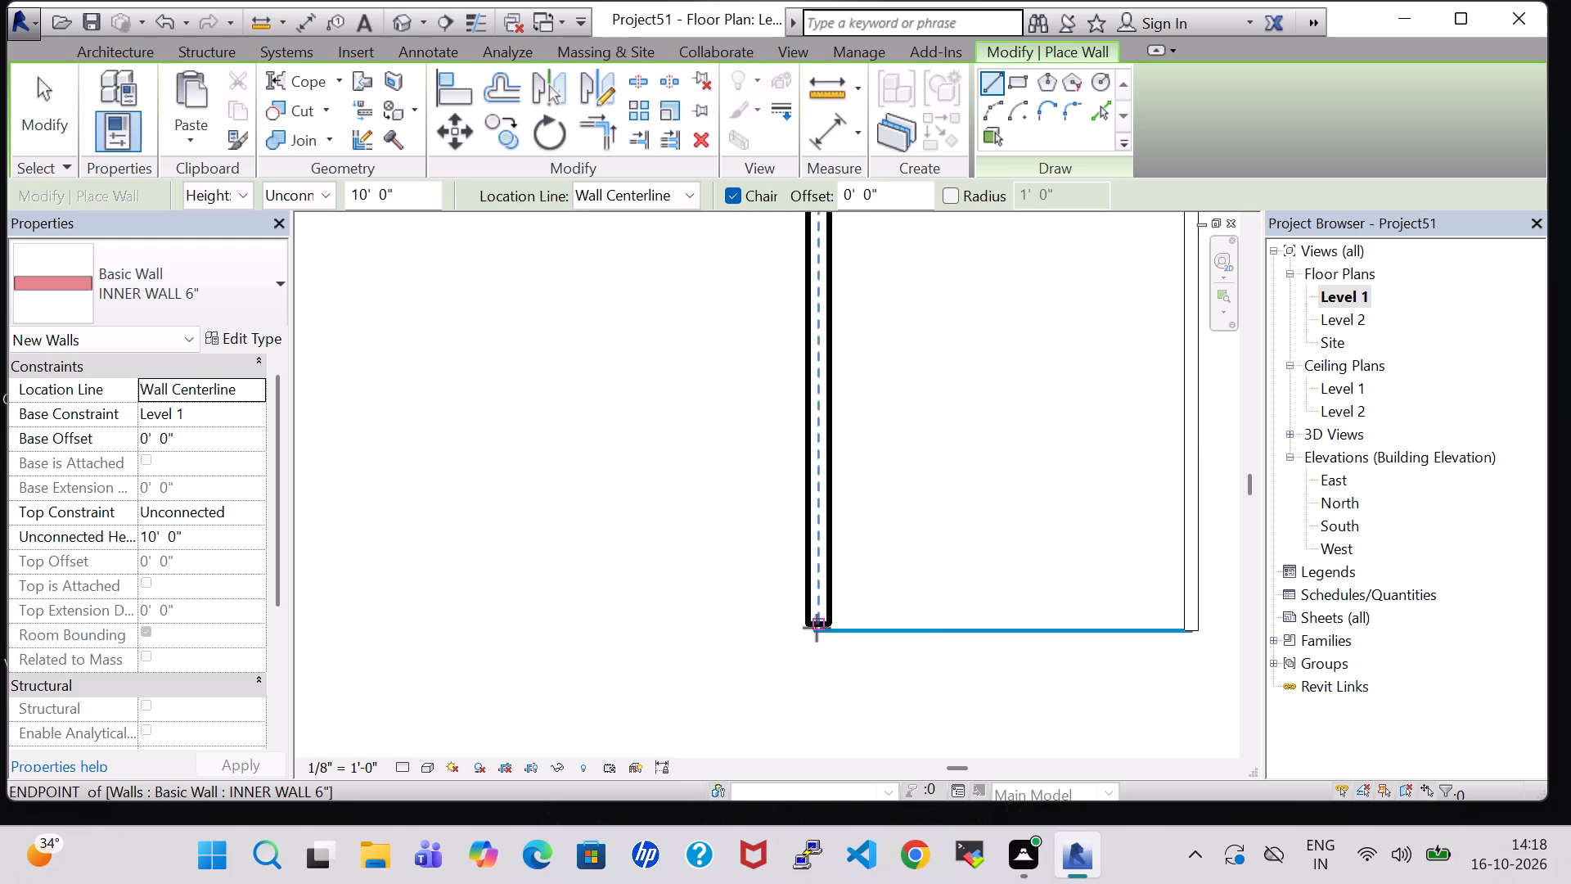
pyautogui.click(817, 628)
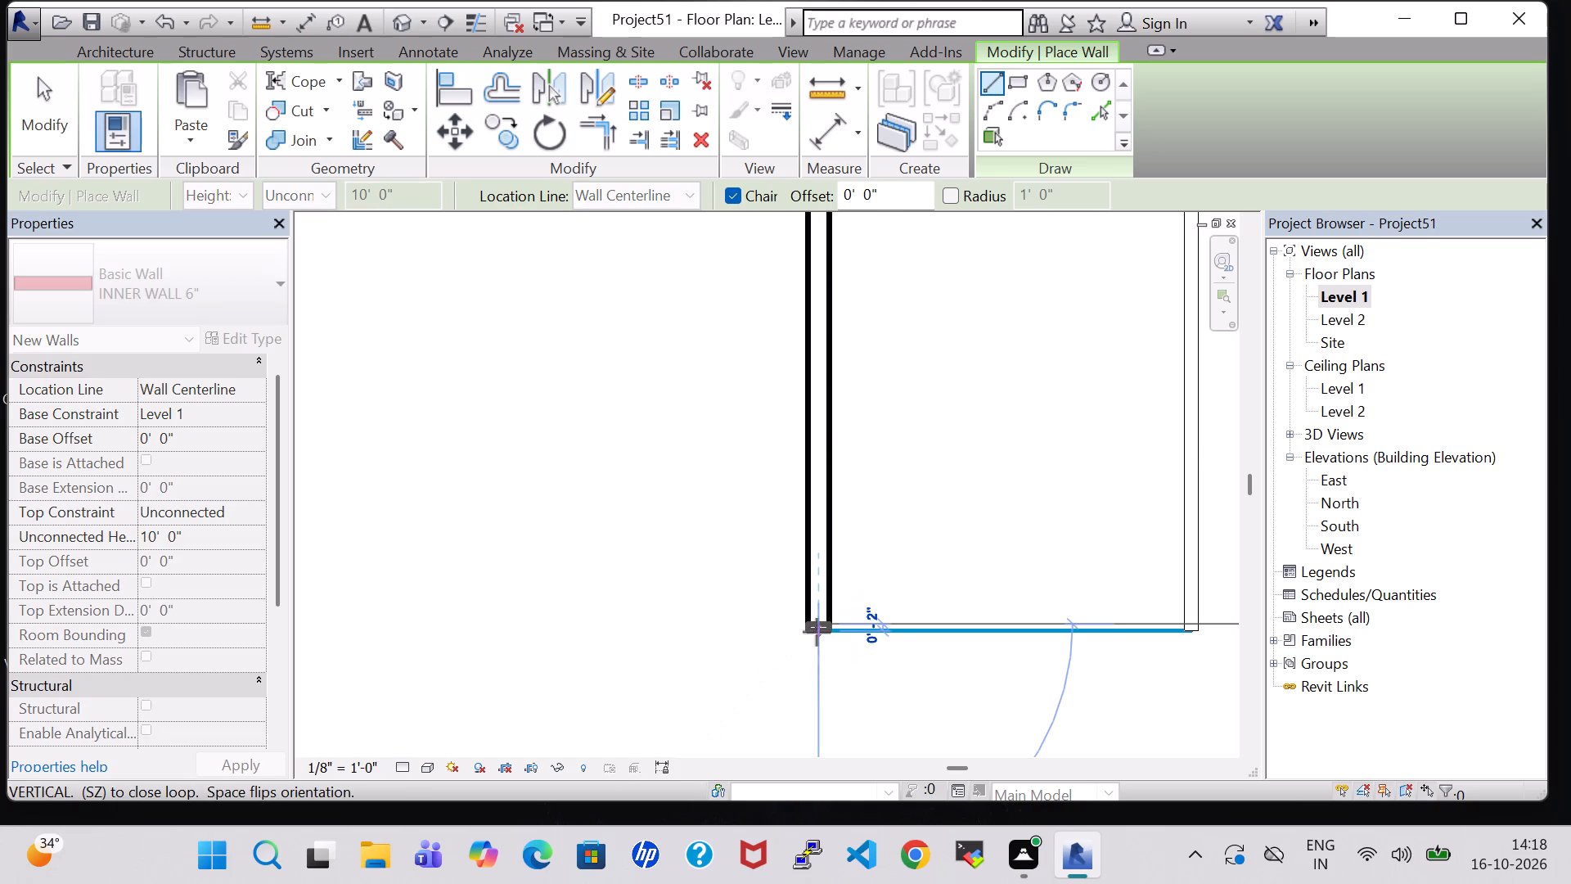
pyautogui.click(817, 632)
pyautogui.press('Escape')
pyautogui.press('Escape')
# Change the type of the wall beside the parking space to Basic Wall Generic - 8".
pyautogui.scroll(-1, 760, 451)
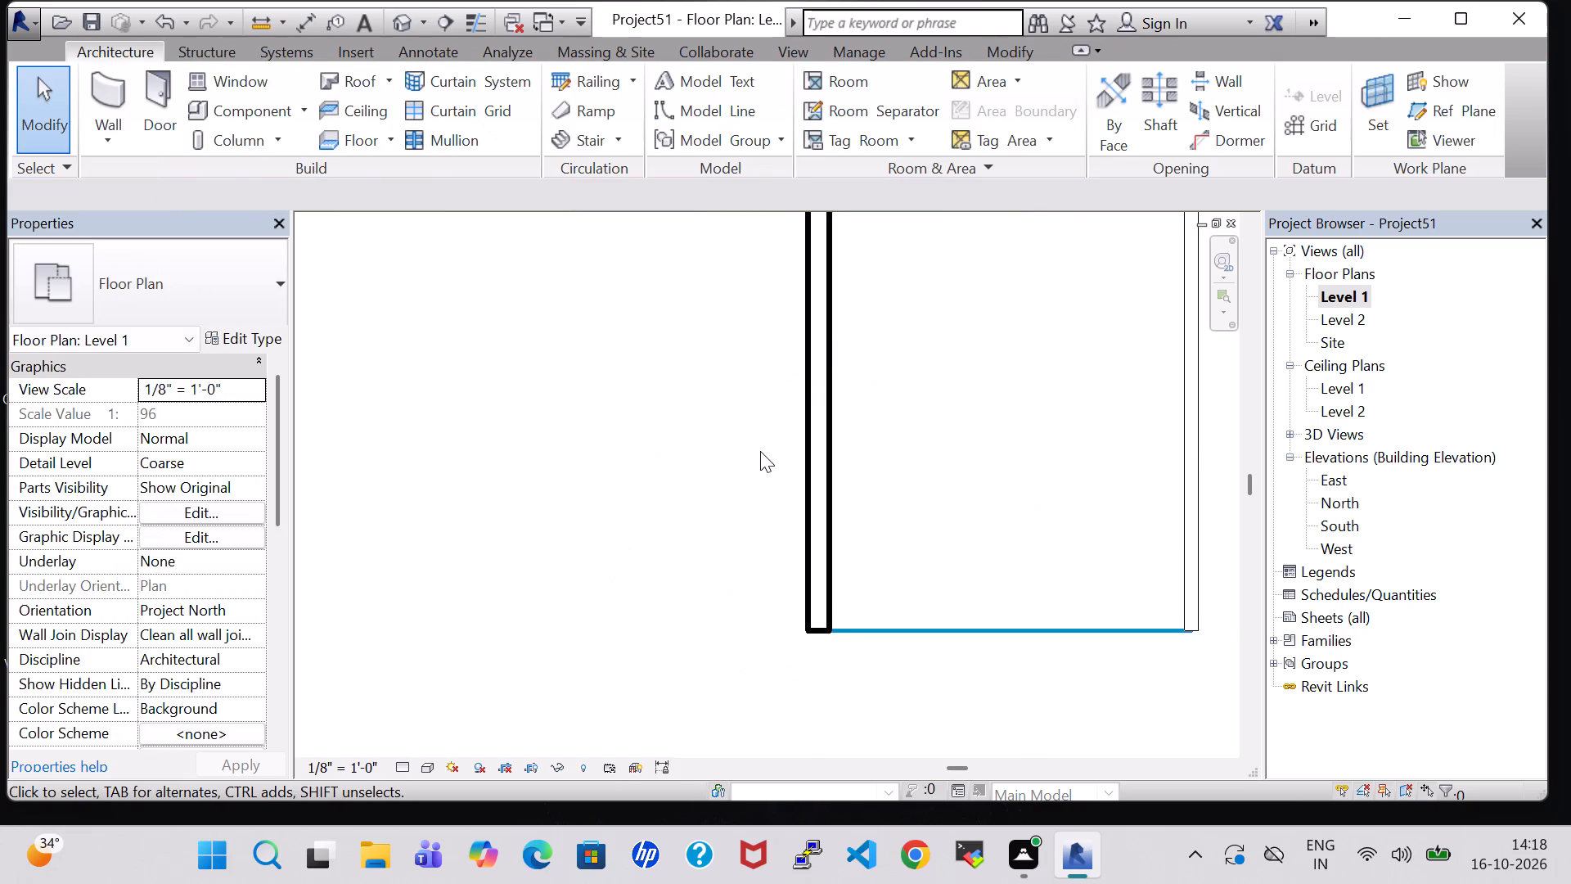
pyautogui.scroll(-2, 760, 451)
pyautogui.click(802, 377)
pyautogui.scroll(-4, 694, 297)
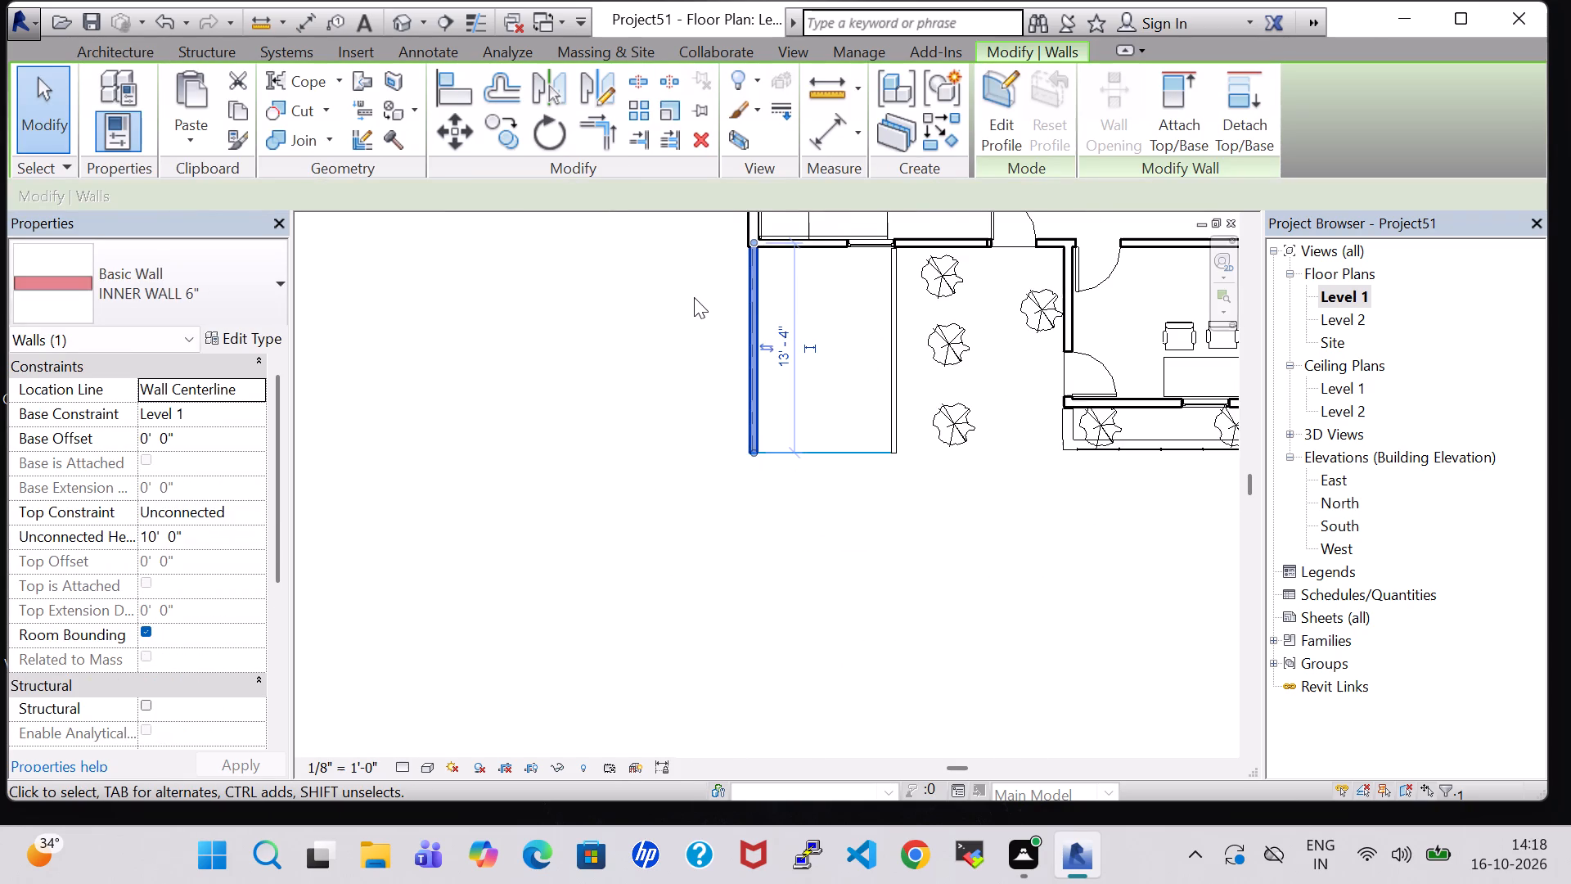
pyautogui.moveTo(694, 297); pyautogui.dragTo(691, 425, button='middle')
pyautogui.scroll(1, 694, 297)
pyautogui.scroll(7, 691, 424)
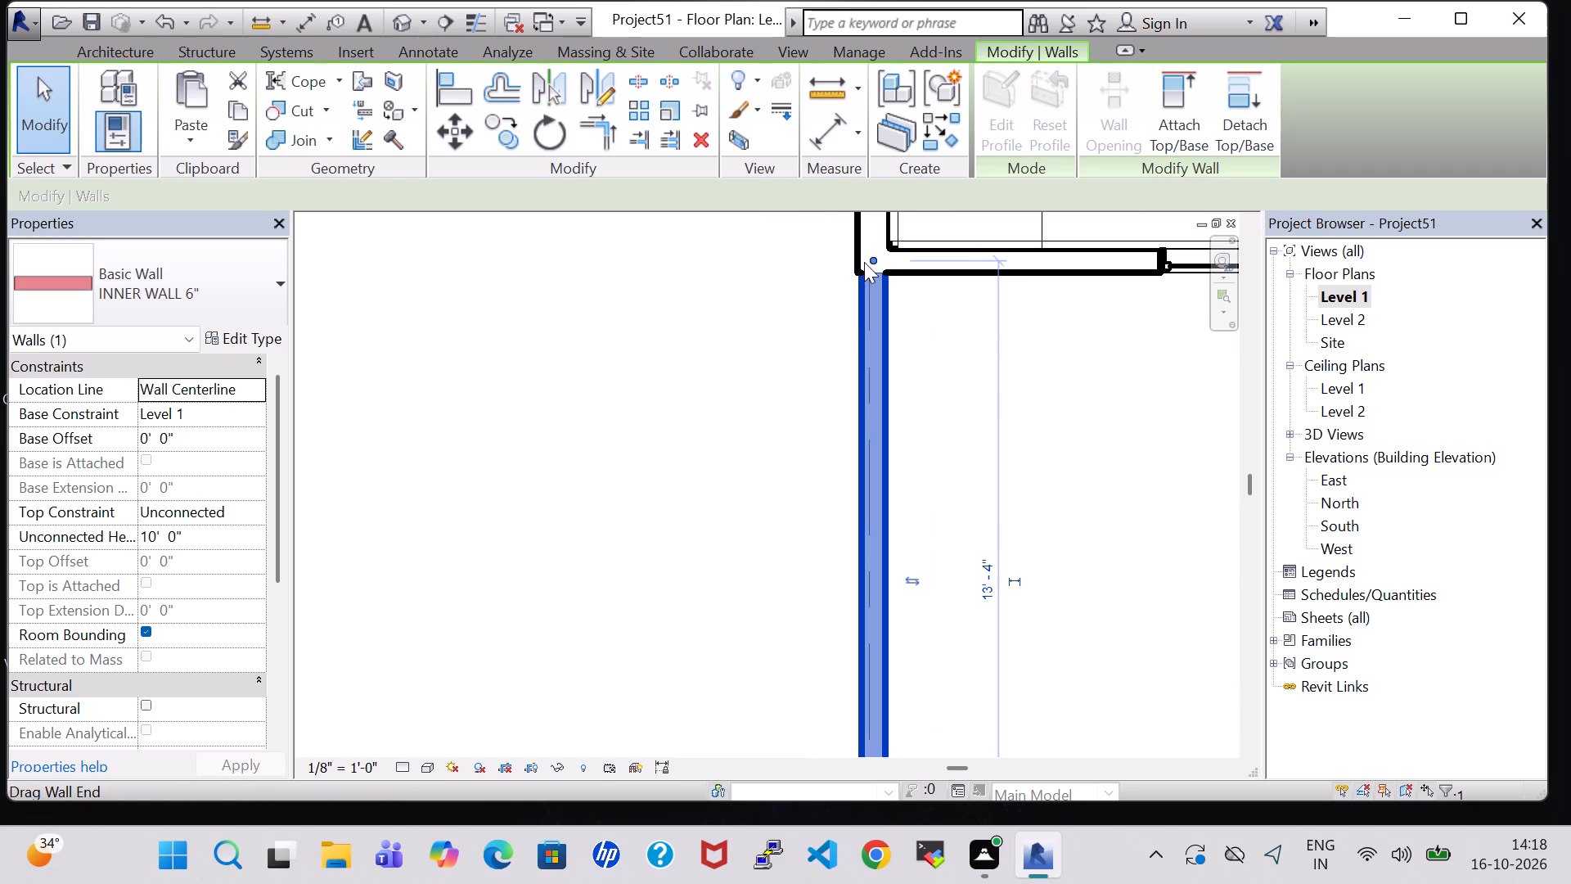
pyautogui.click(160, 291)
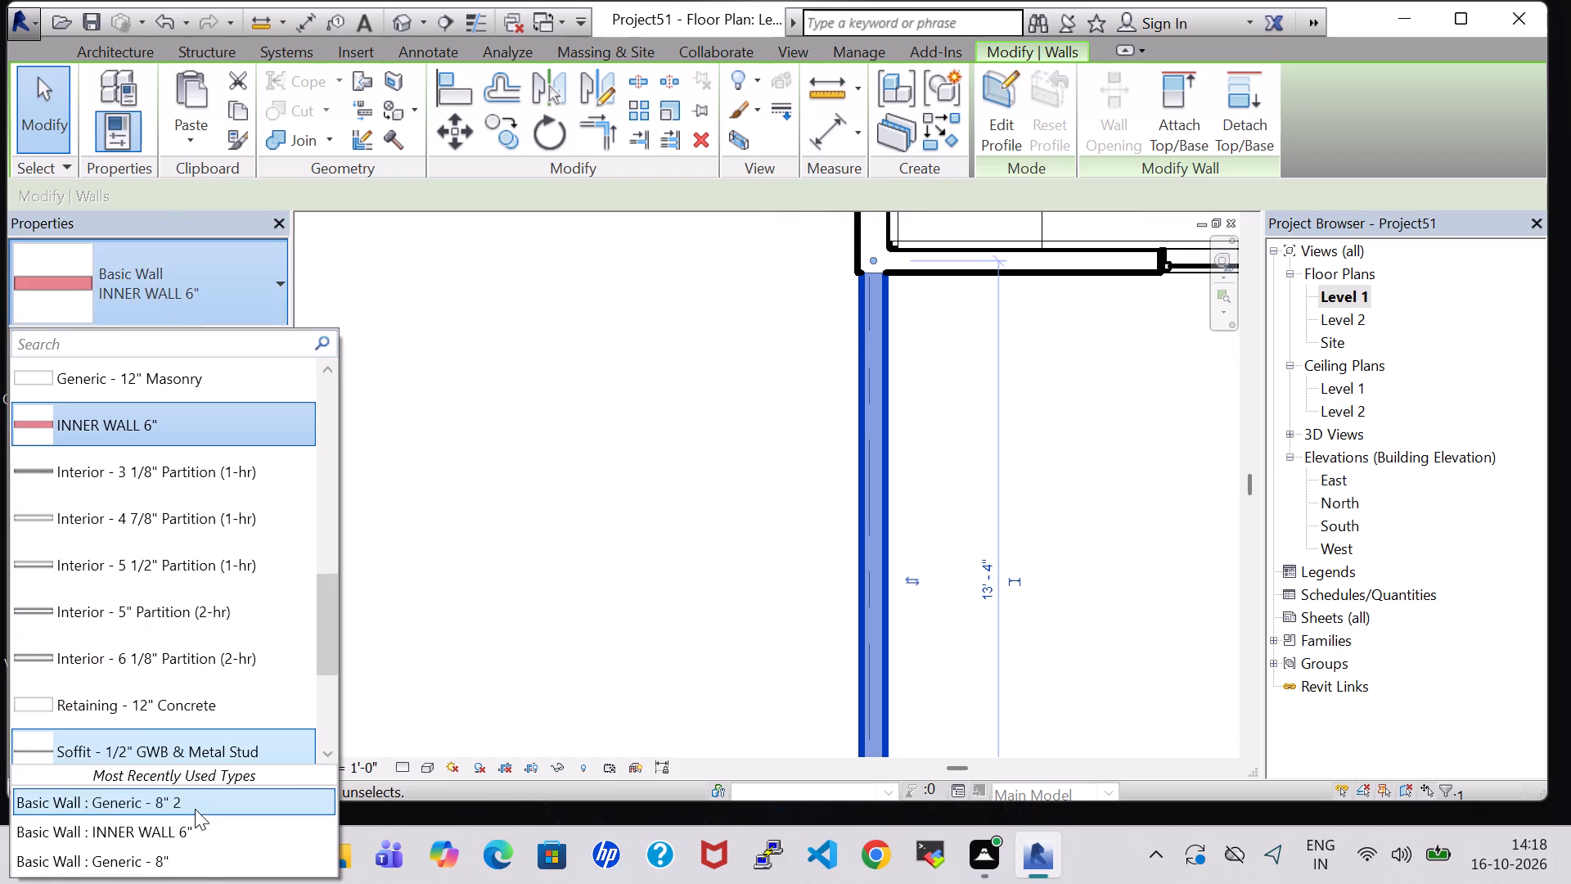
pyautogui.click(195, 865)
pyautogui.click(1133, 535)
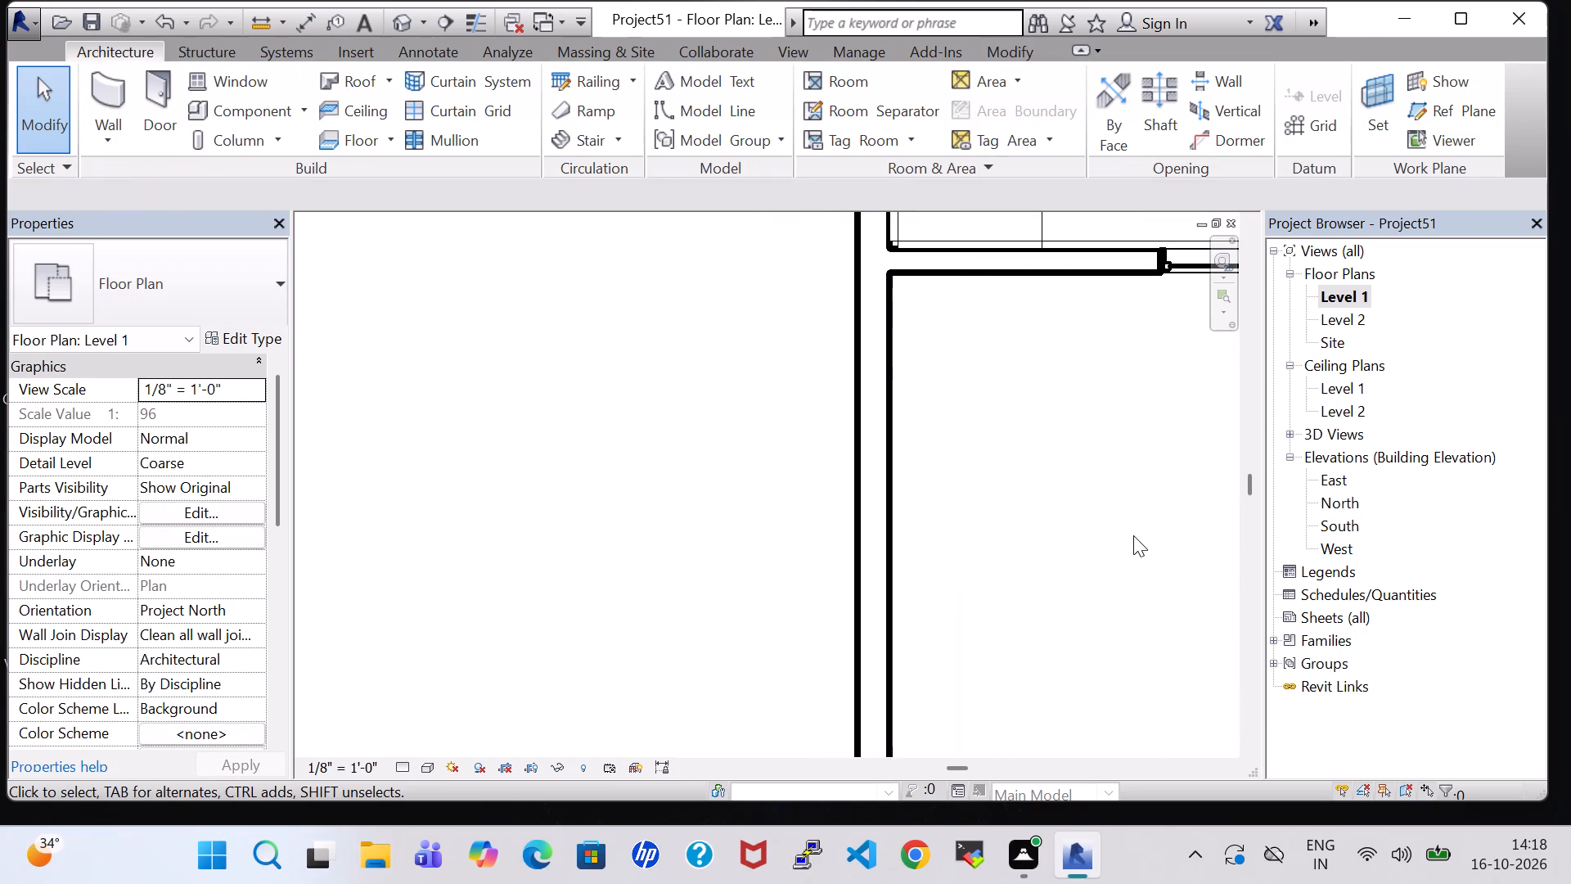
# Set the unconnected height of the parking space's west side wall to 5' 0".
pyautogui.scroll(-4, 986, 462)
pyautogui.click(926, 466)
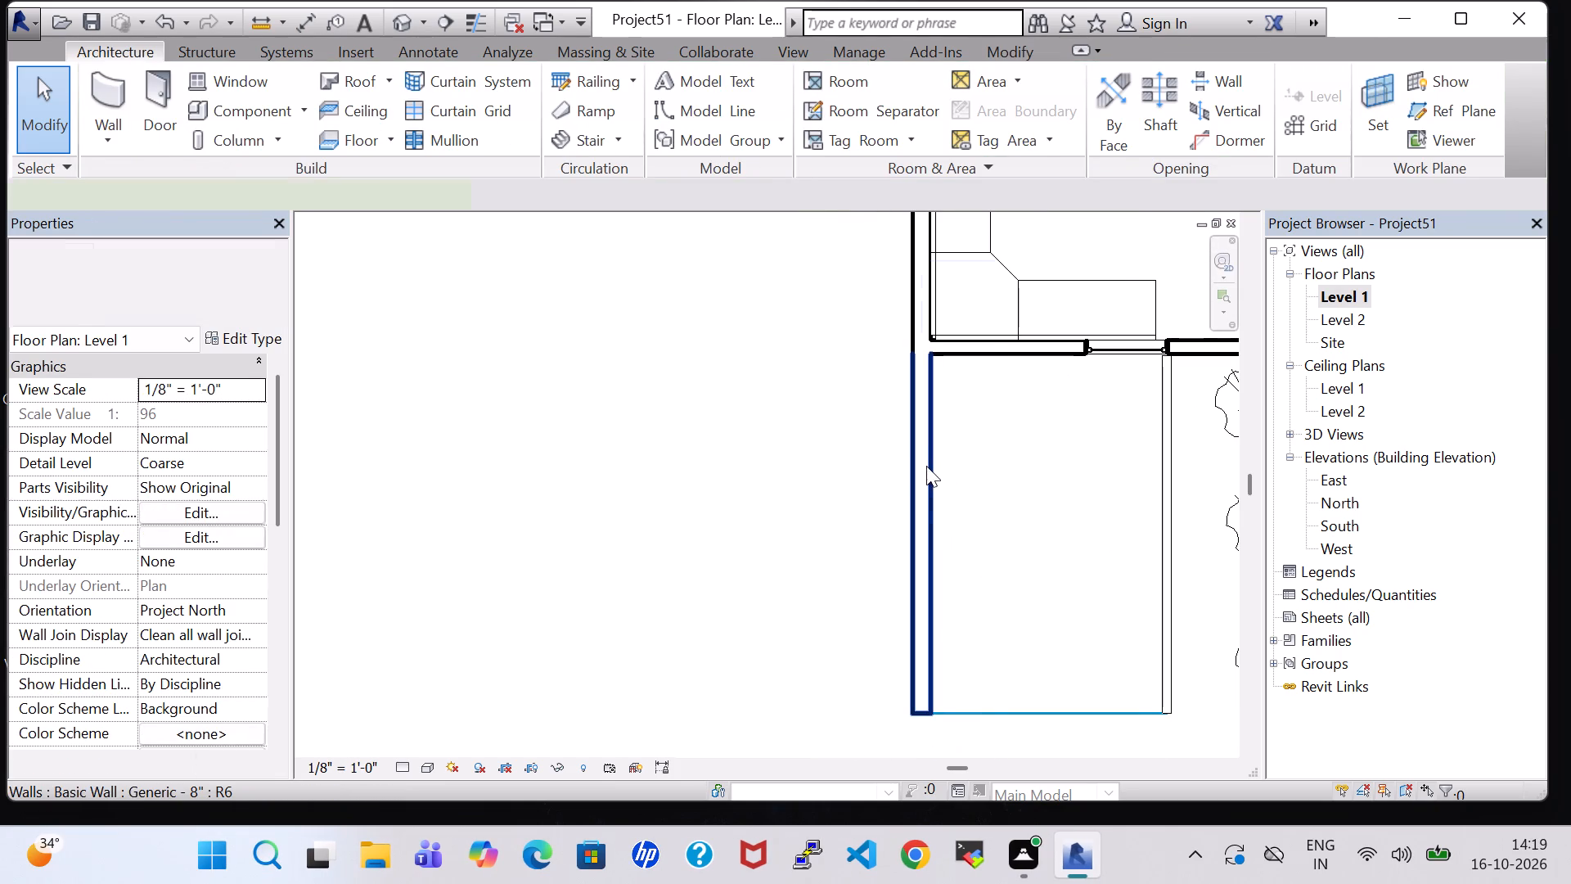
pyautogui.click(154, 532)
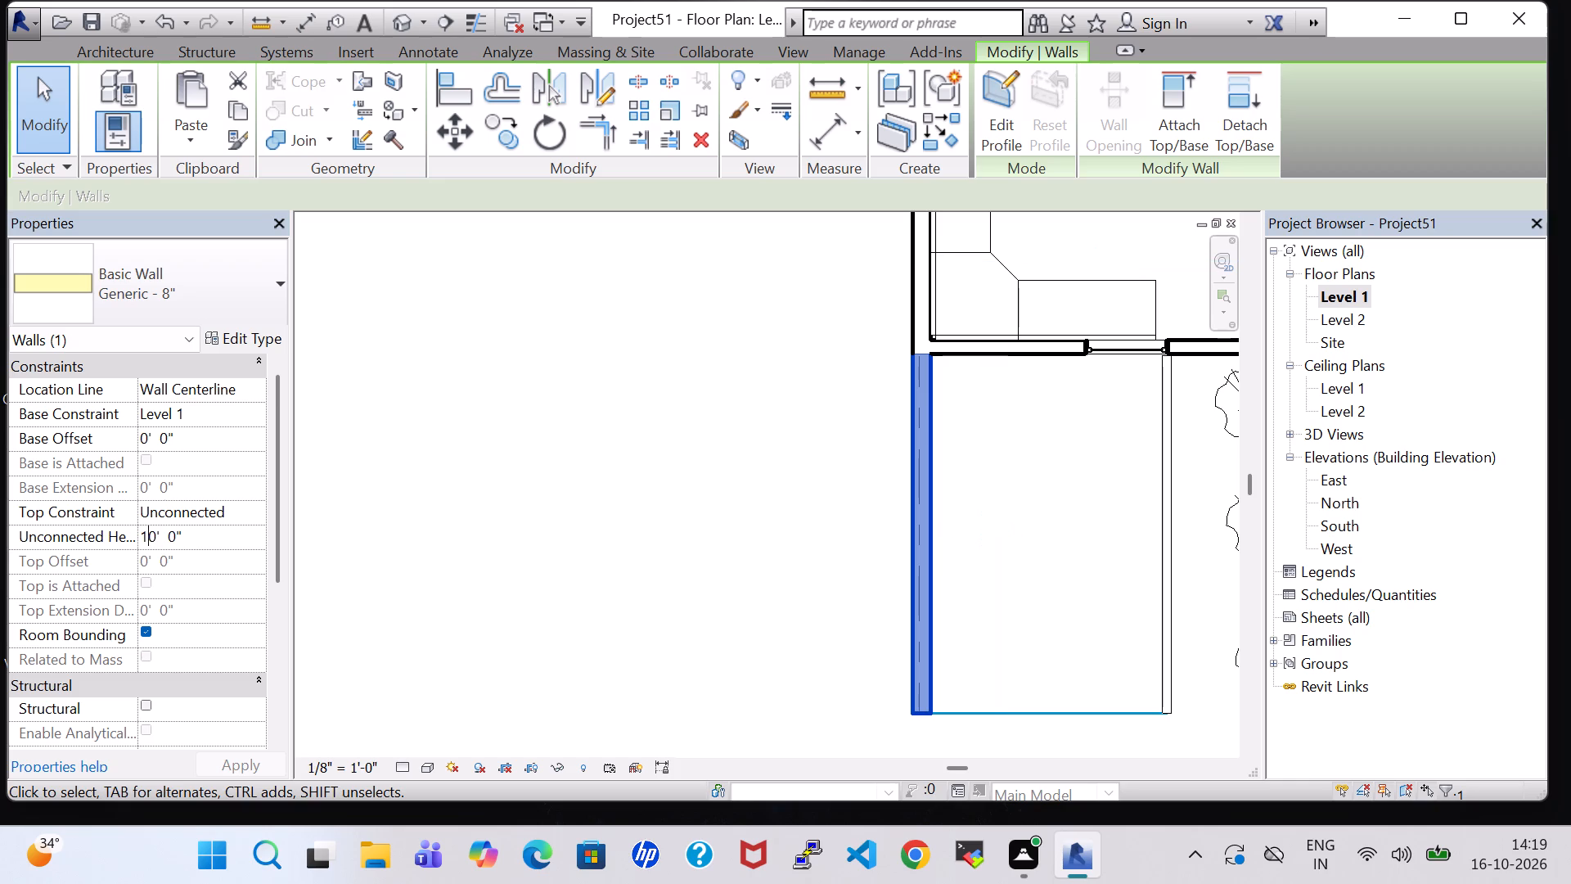
pyautogui.click(155, 537)
pyautogui.press('BackSpace')
pyautogui.press('BackSpace')
pyautogui.press('5')
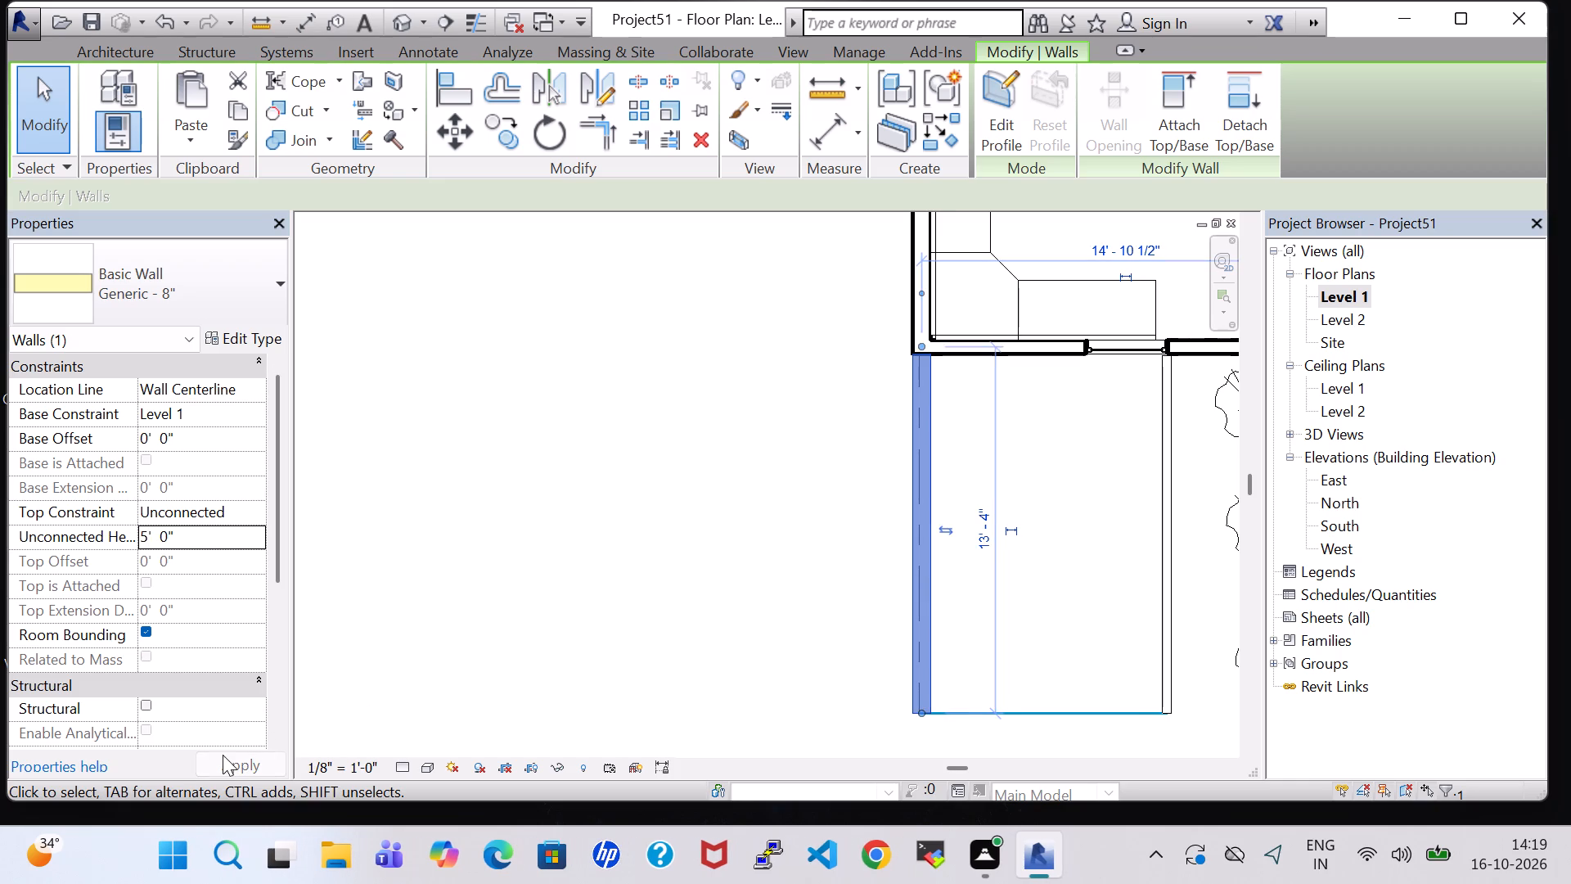
pyautogui.click(227, 756)
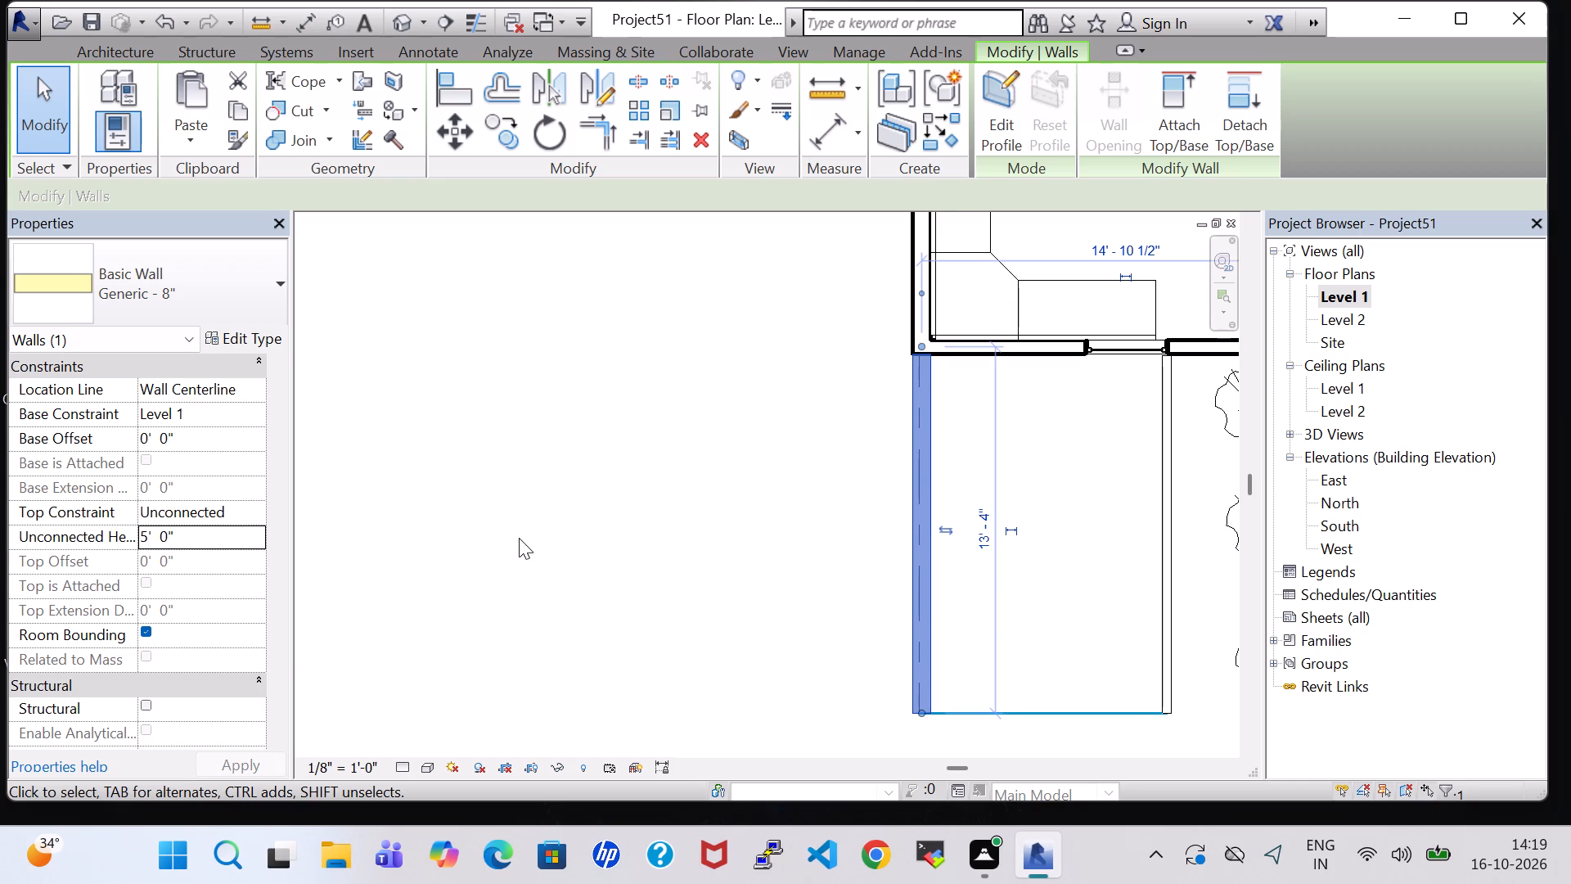
pyautogui.click(526, 518)
# Examine the low parking side wall together with the front facade from several angles in the 3D view.
pyautogui.click(401, 19)
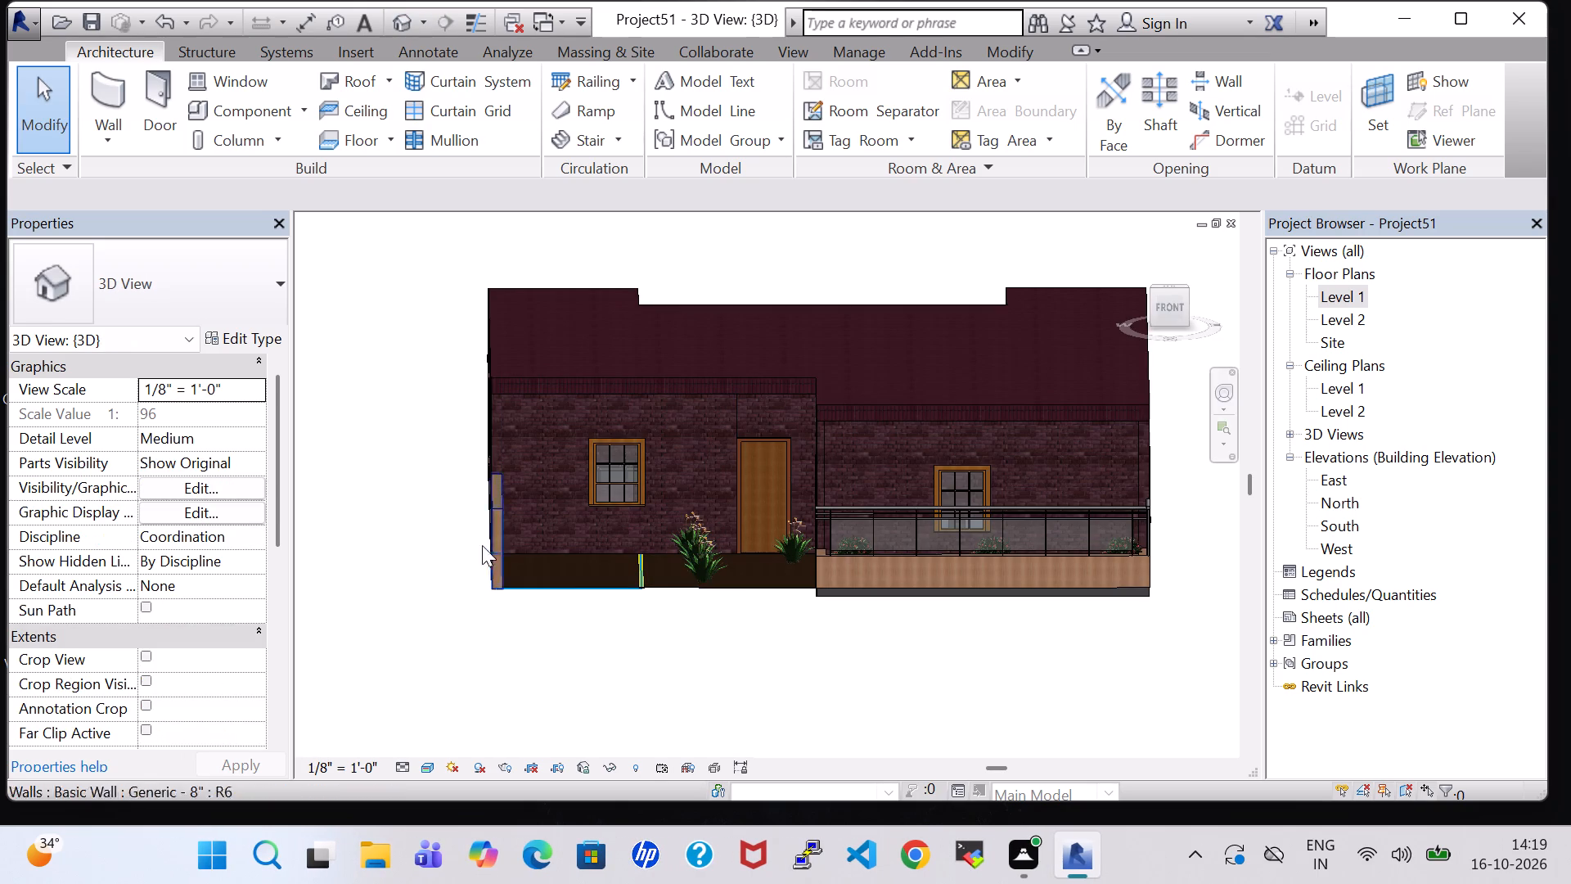
pyautogui.keyDown('shift'); pyautogui.moveTo(429, 399); pyautogui.dragTo(448, 572, button='middle'); pyautogui.keyUp('shift')
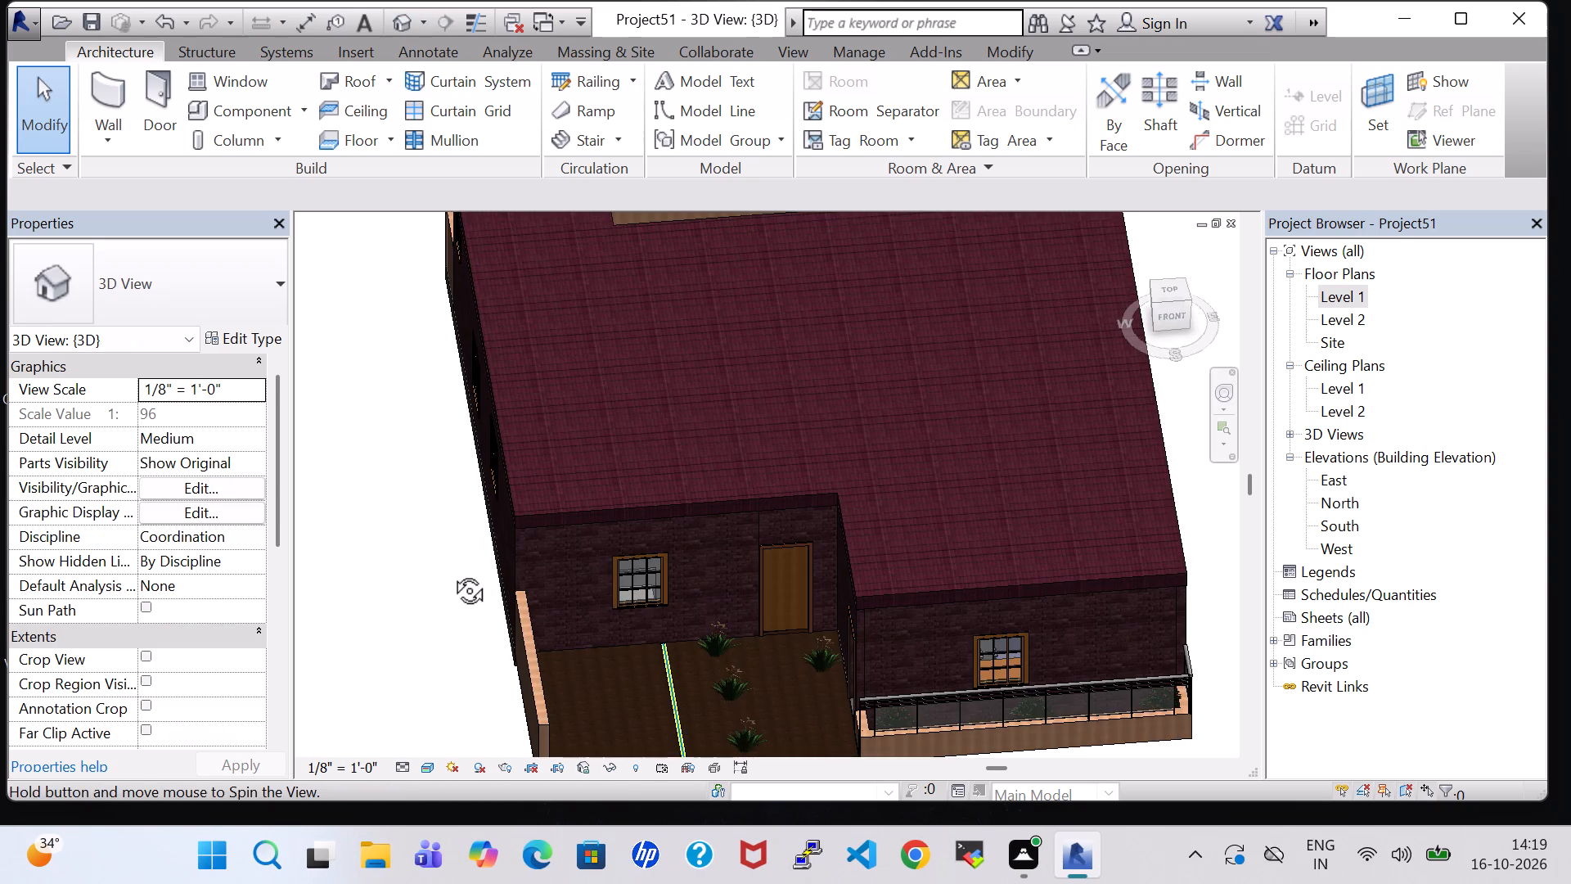
pyautogui.scroll(1, 451, 572)
pyautogui.moveTo(451, 572); pyautogui.dragTo(442, 426, button='middle')
pyautogui.scroll(1, 761, 686)
pyautogui.keyDown('shift'); pyautogui.moveTo(761, 686); pyautogui.dragTo(688, 664, button='middle'); pyautogui.keyUp('shift')
pyautogui.keyDown('shift'); pyautogui.moveTo(685, 640); pyautogui.dragTo(717, 647, button='middle'); pyautogui.keyUp('shift')
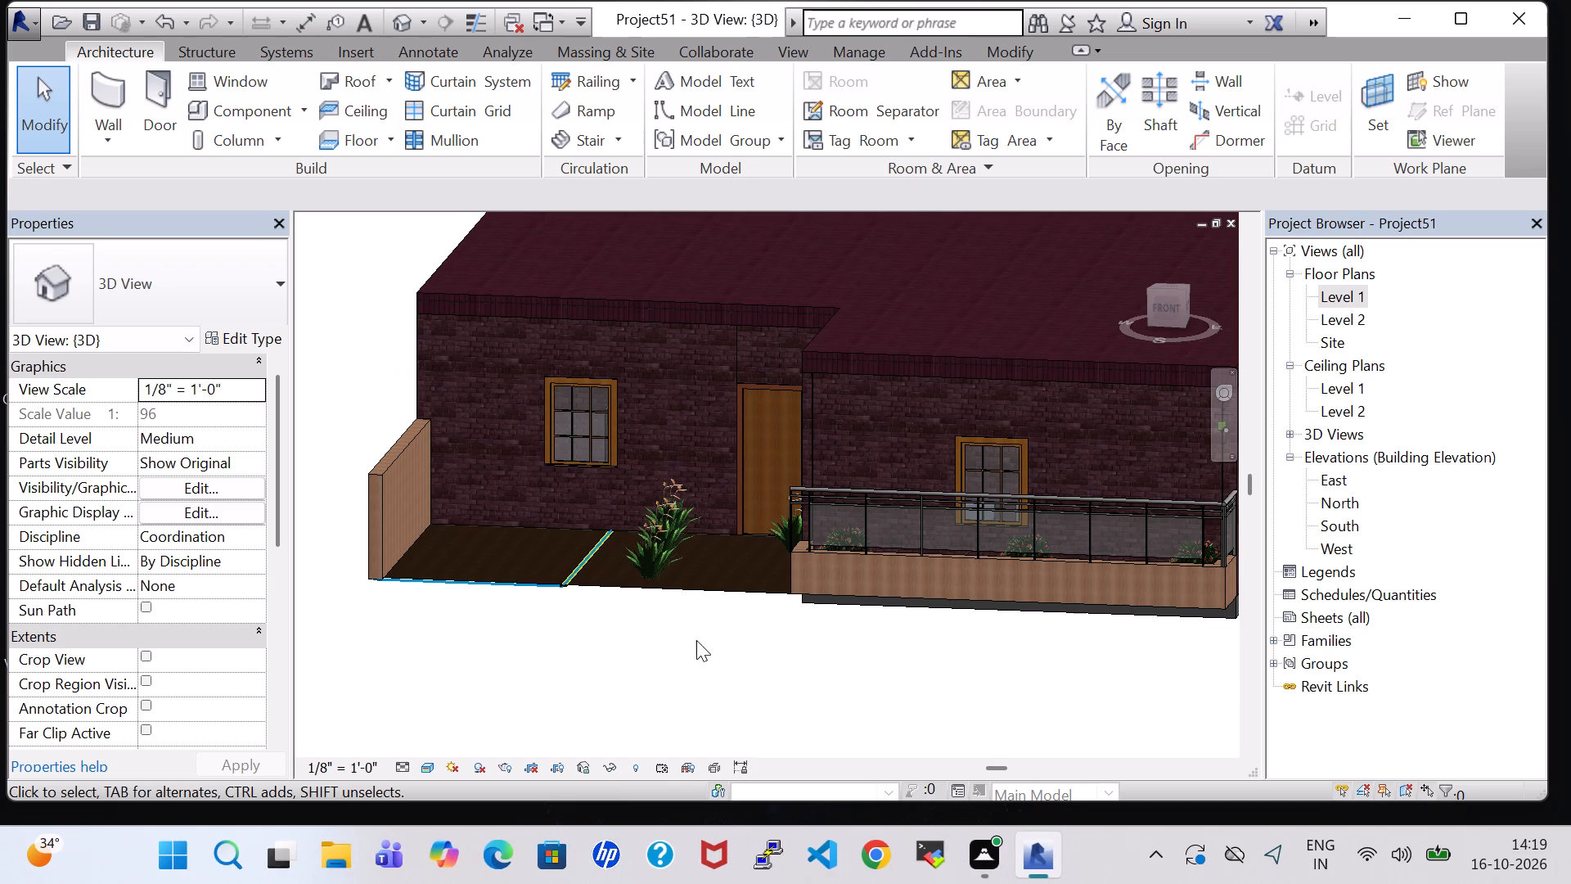
pyautogui.scroll(-1, 695, 640)
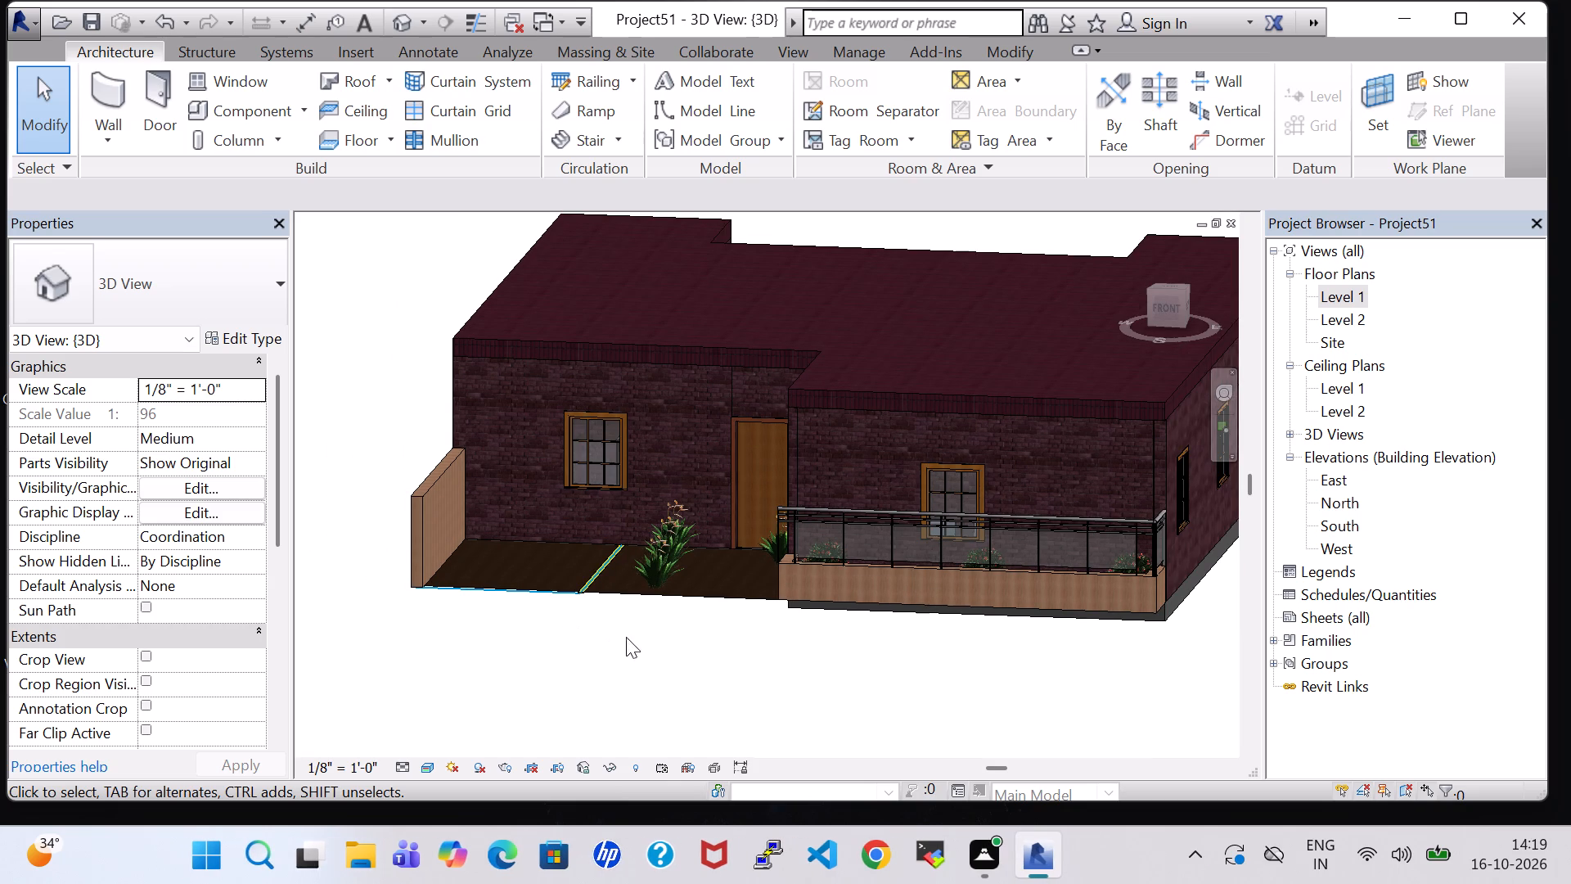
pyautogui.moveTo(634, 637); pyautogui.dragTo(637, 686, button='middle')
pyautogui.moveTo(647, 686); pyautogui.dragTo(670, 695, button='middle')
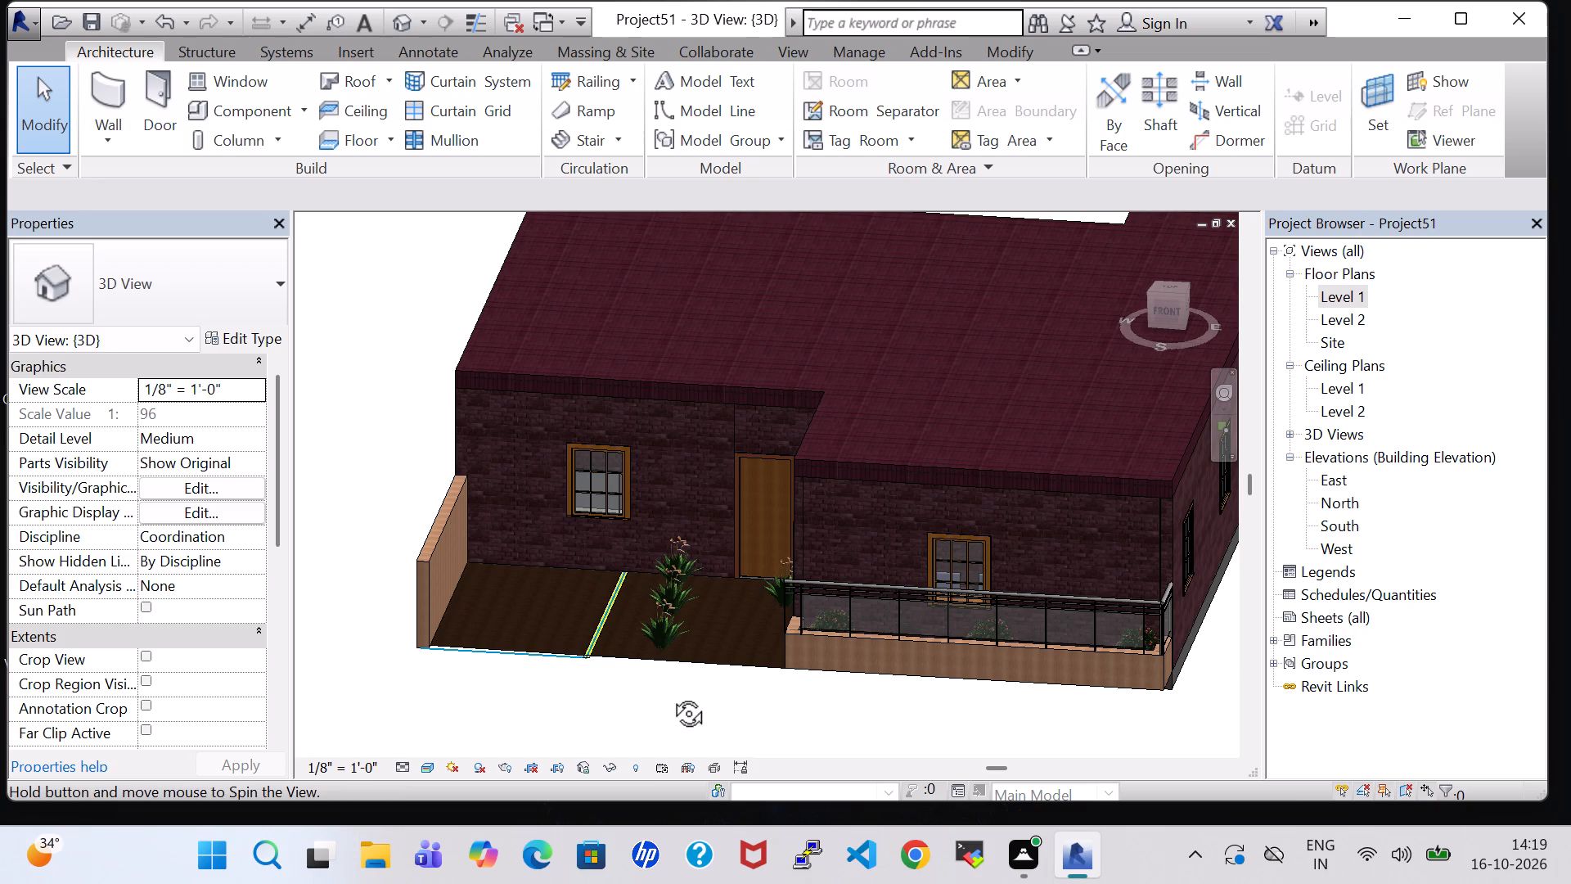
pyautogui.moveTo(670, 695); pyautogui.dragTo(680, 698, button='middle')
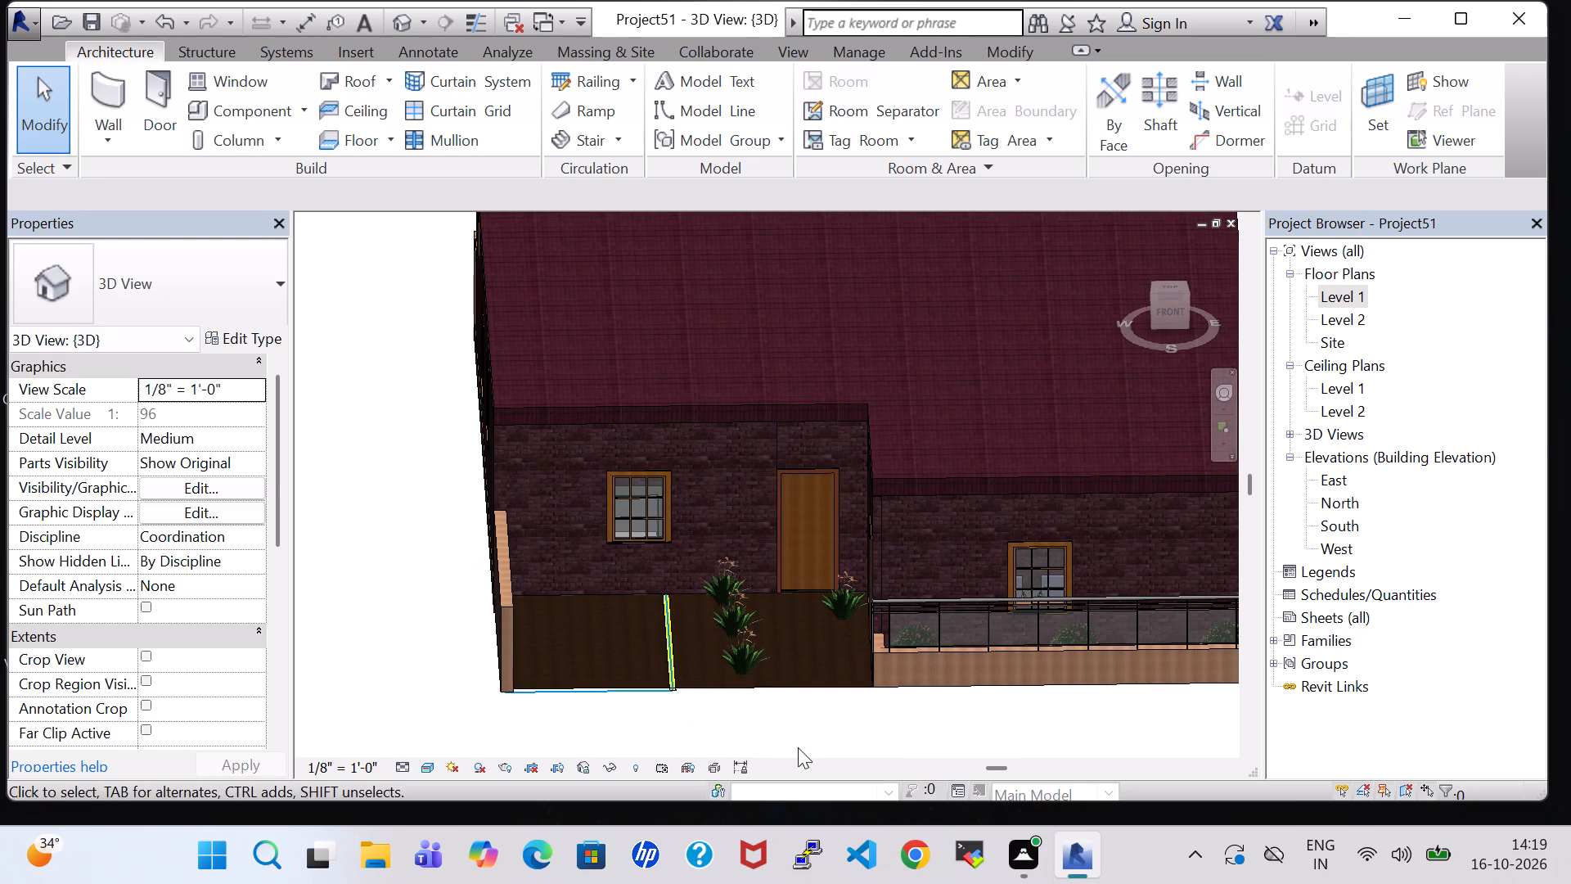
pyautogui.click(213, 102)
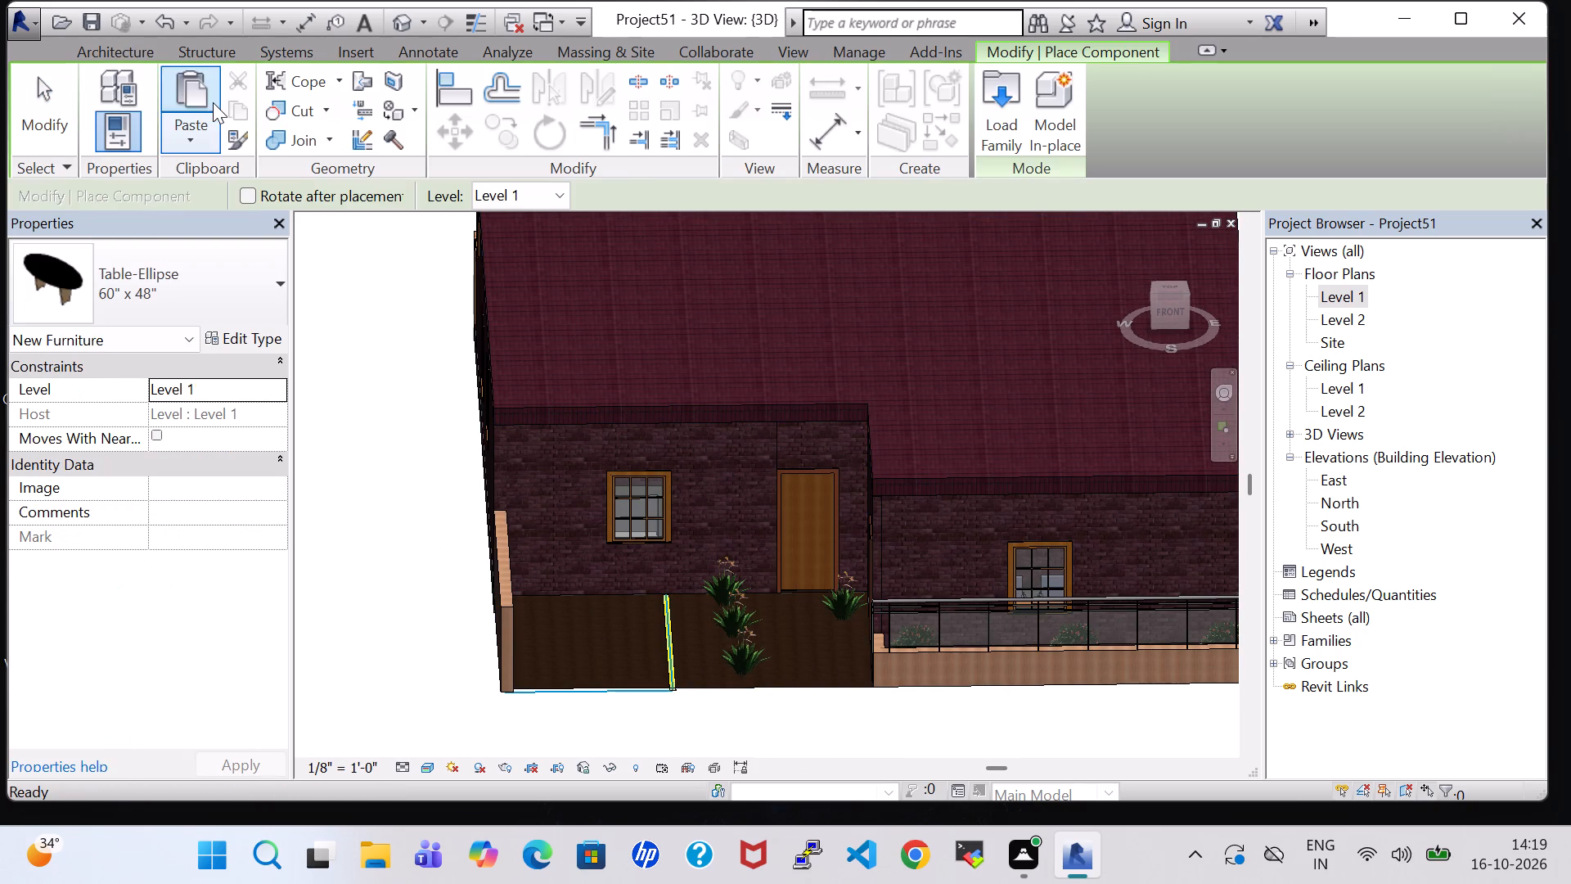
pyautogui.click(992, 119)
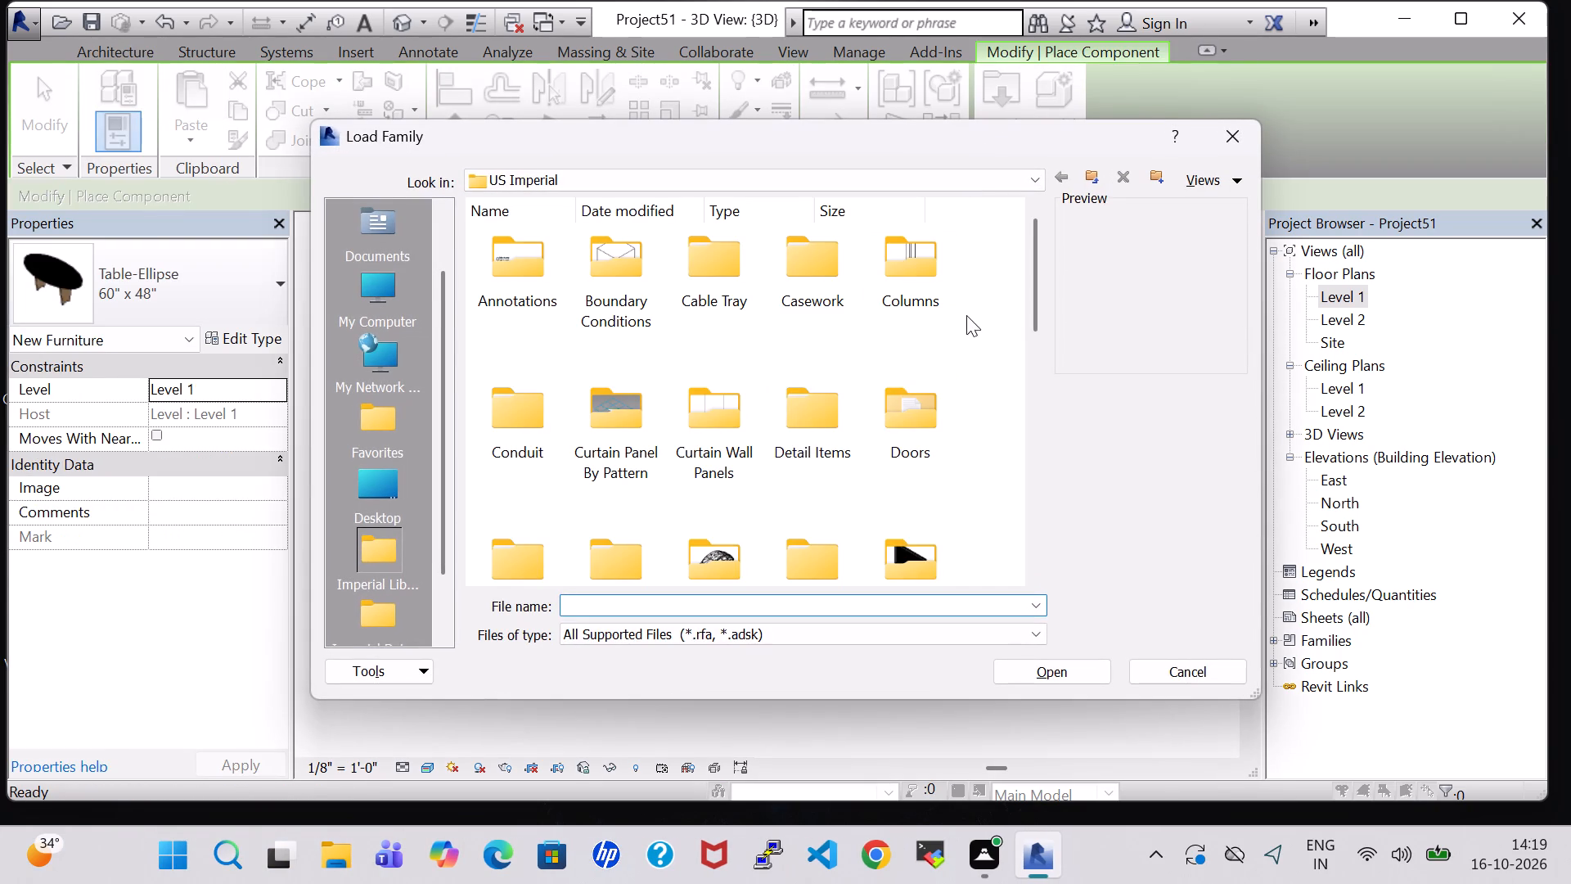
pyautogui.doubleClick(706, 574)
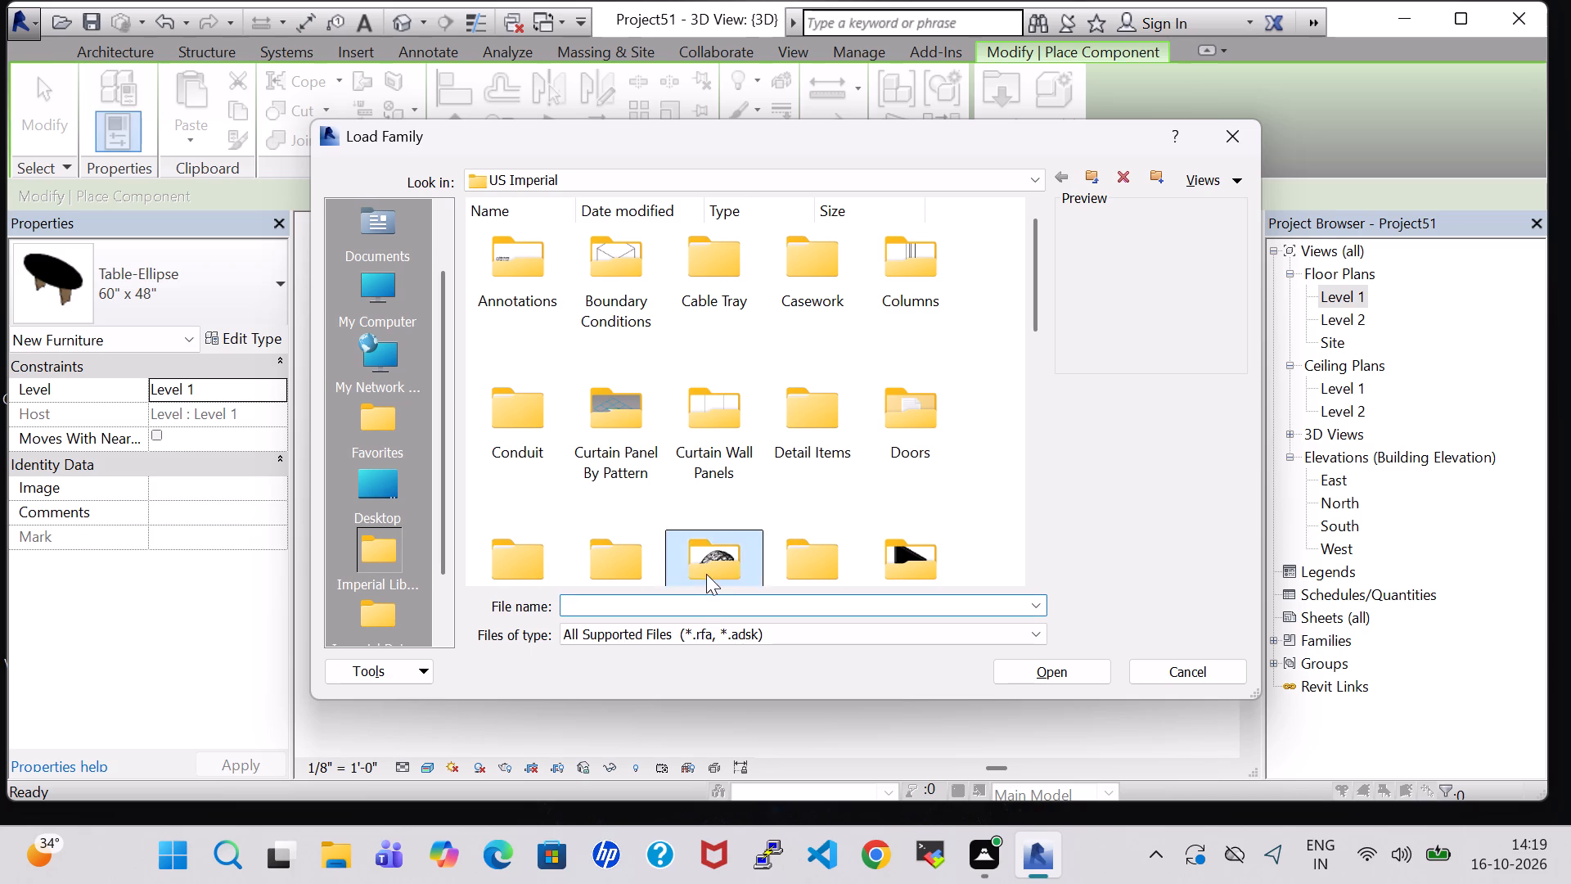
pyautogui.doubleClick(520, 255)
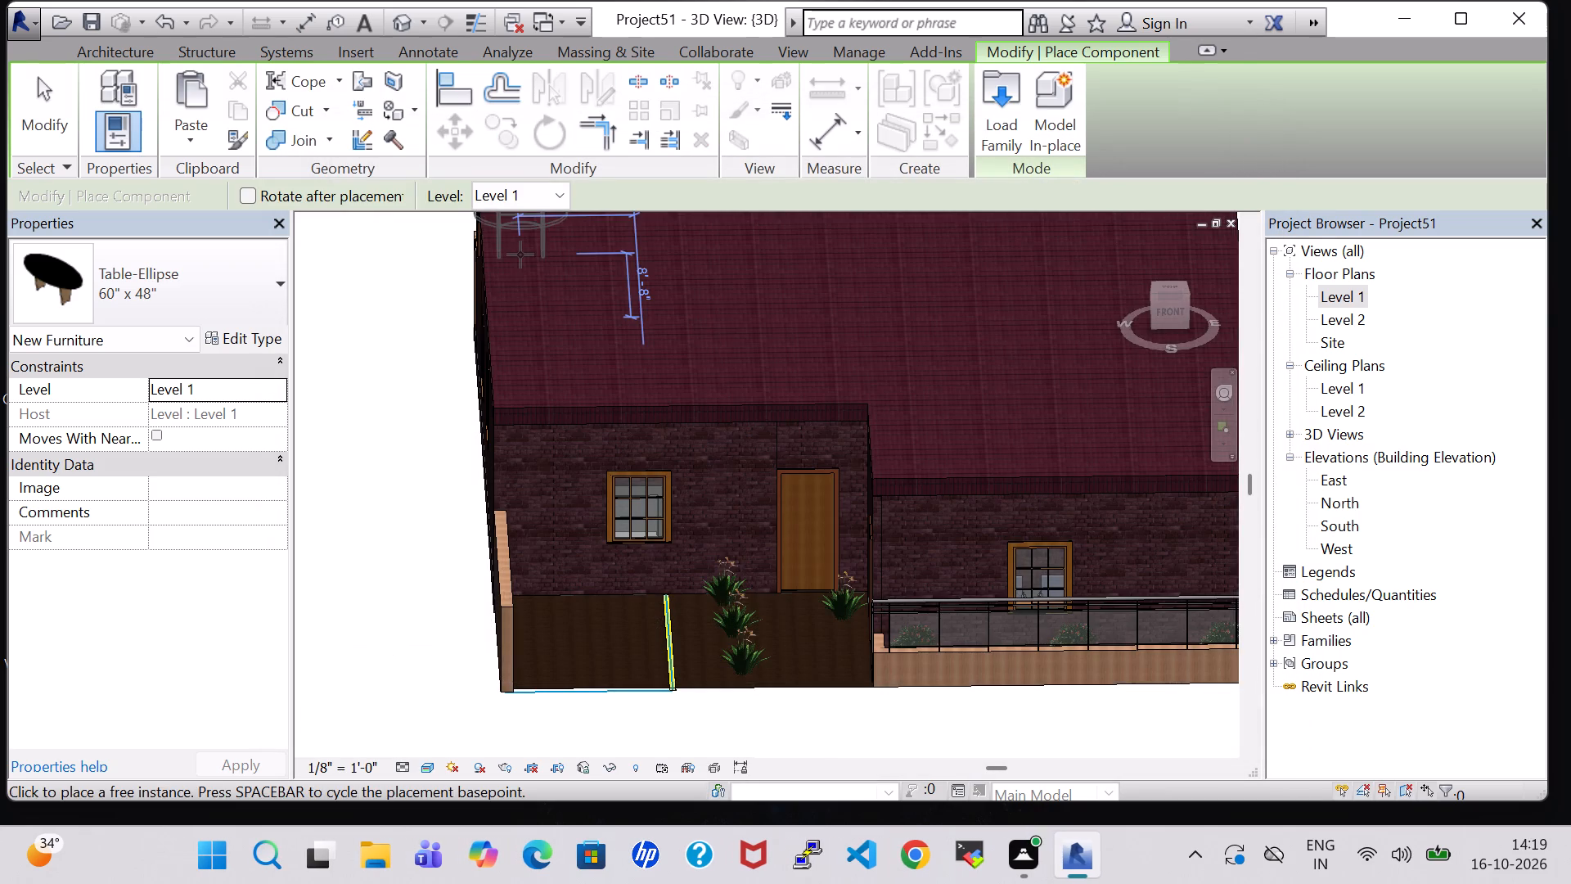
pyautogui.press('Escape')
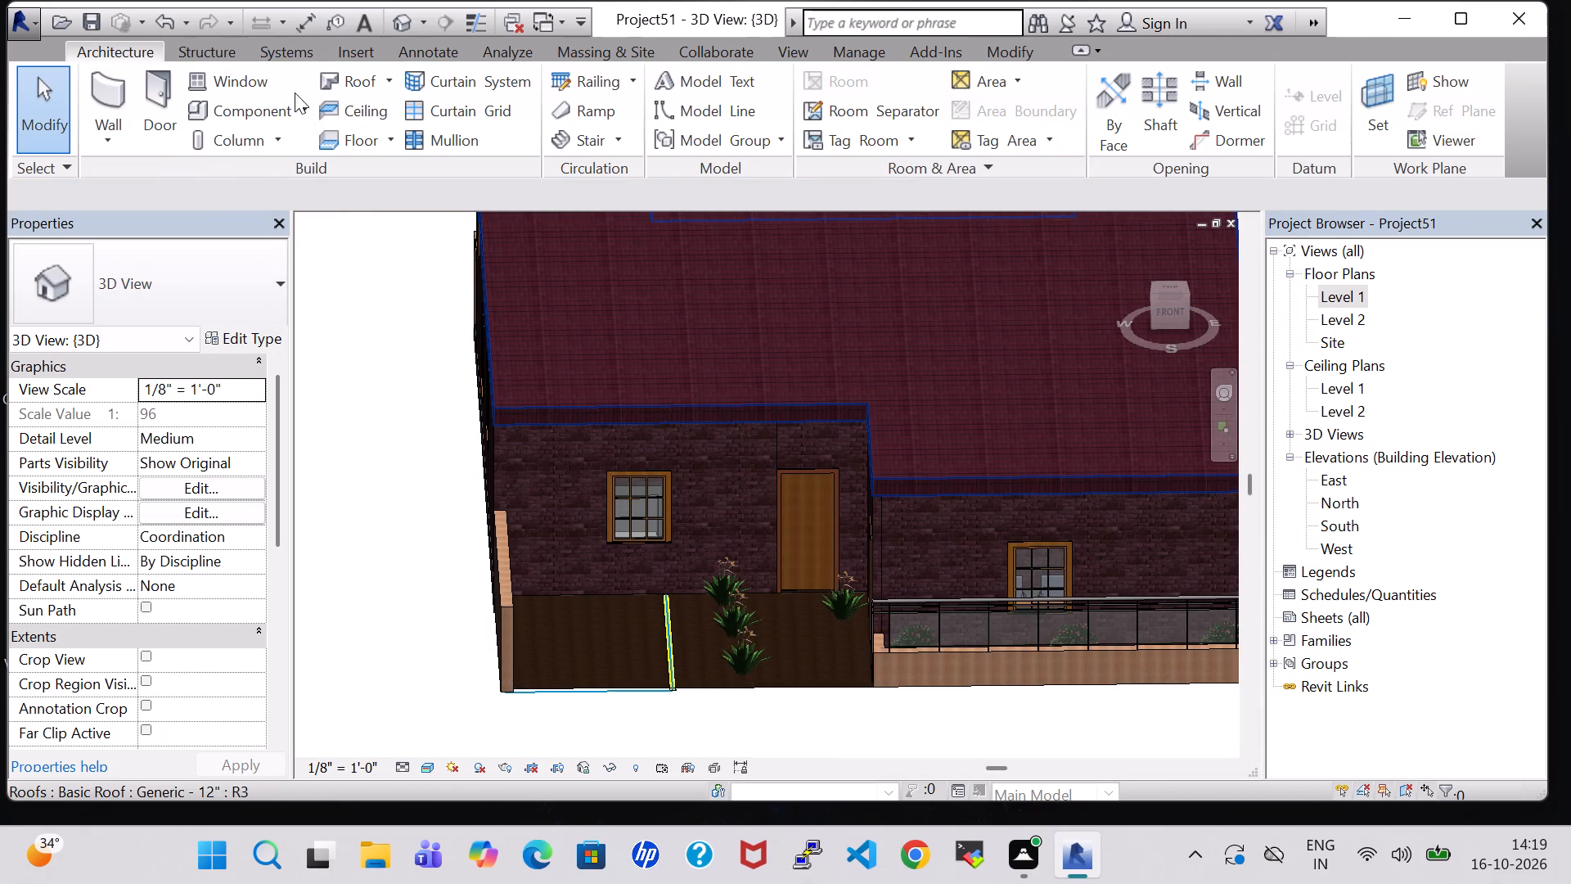
# Browse the category folders of the US Metric and US Imperial family libraries for an entourage component to load.
pyautogui.click(257, 104)
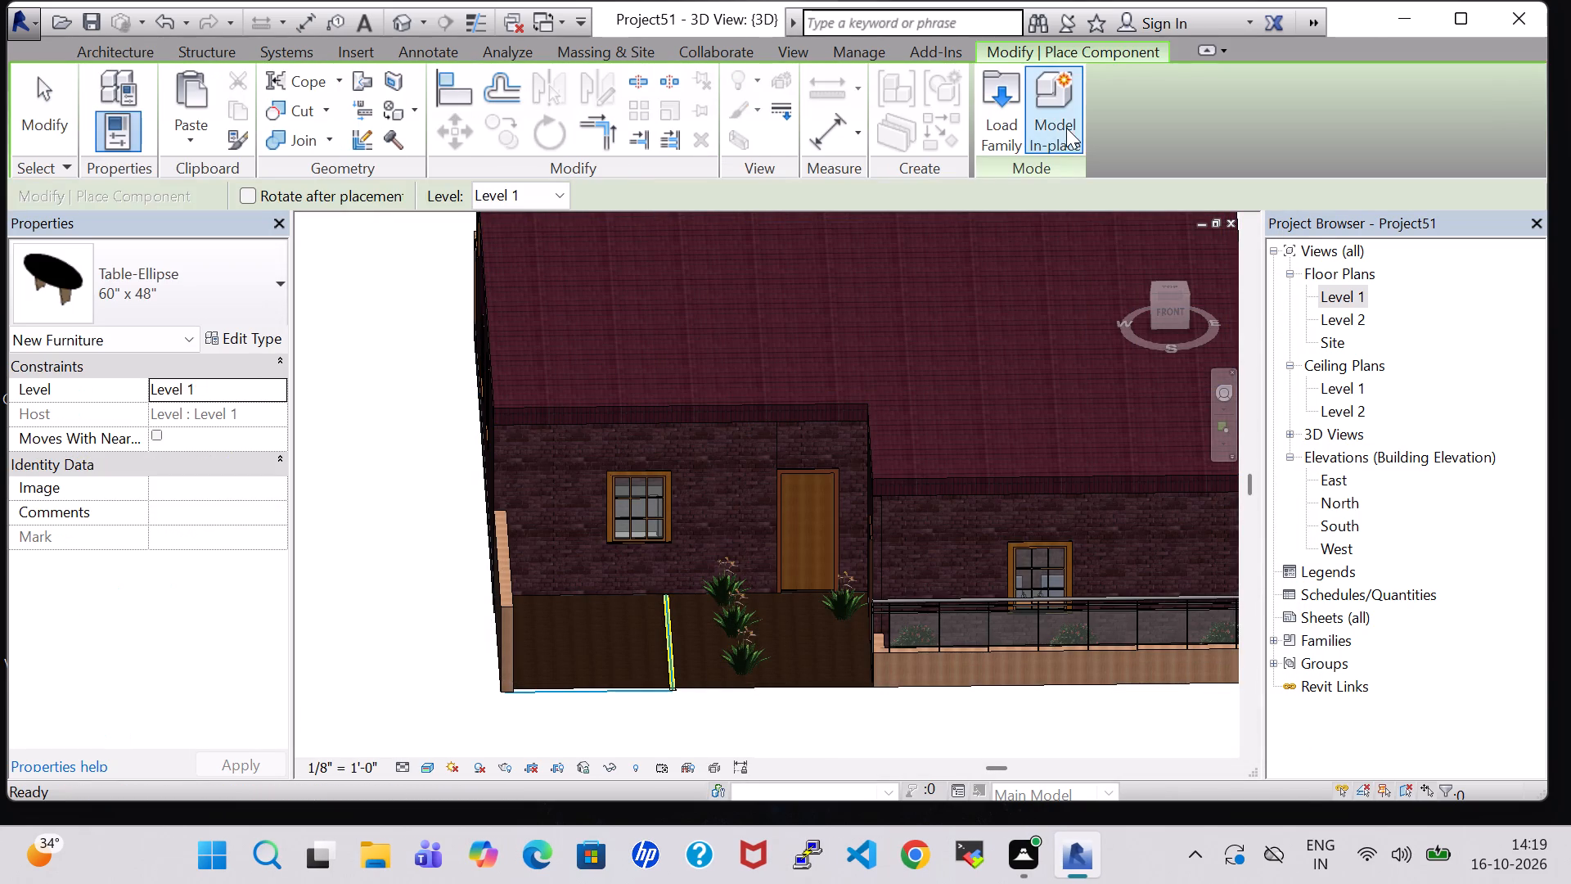
pyautogui.click(1024, 117)
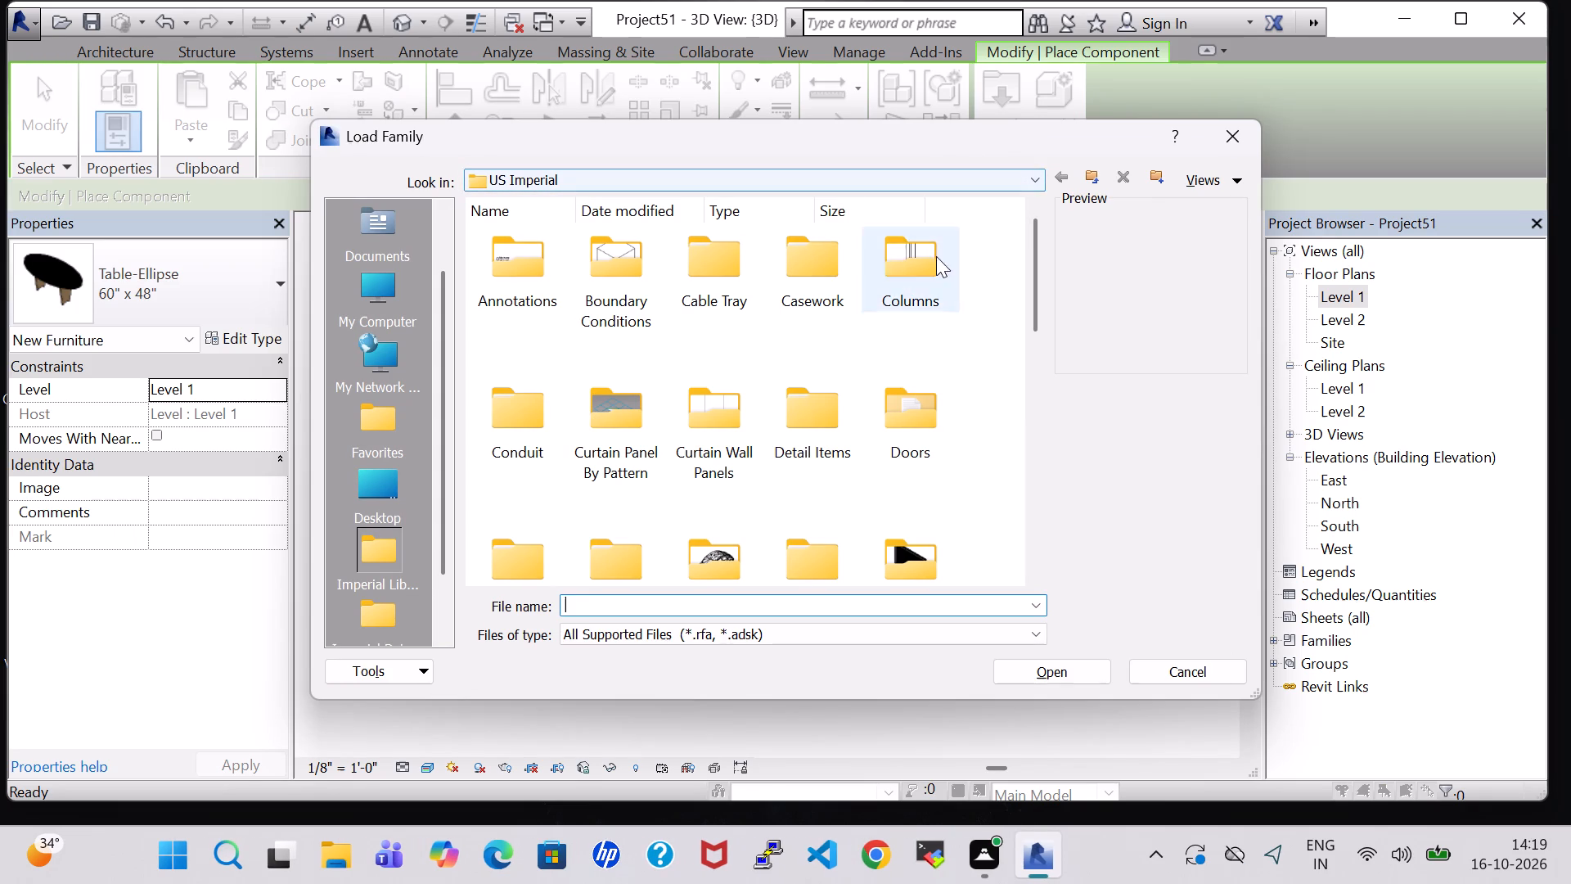
pyautogui.click(1037, 183)
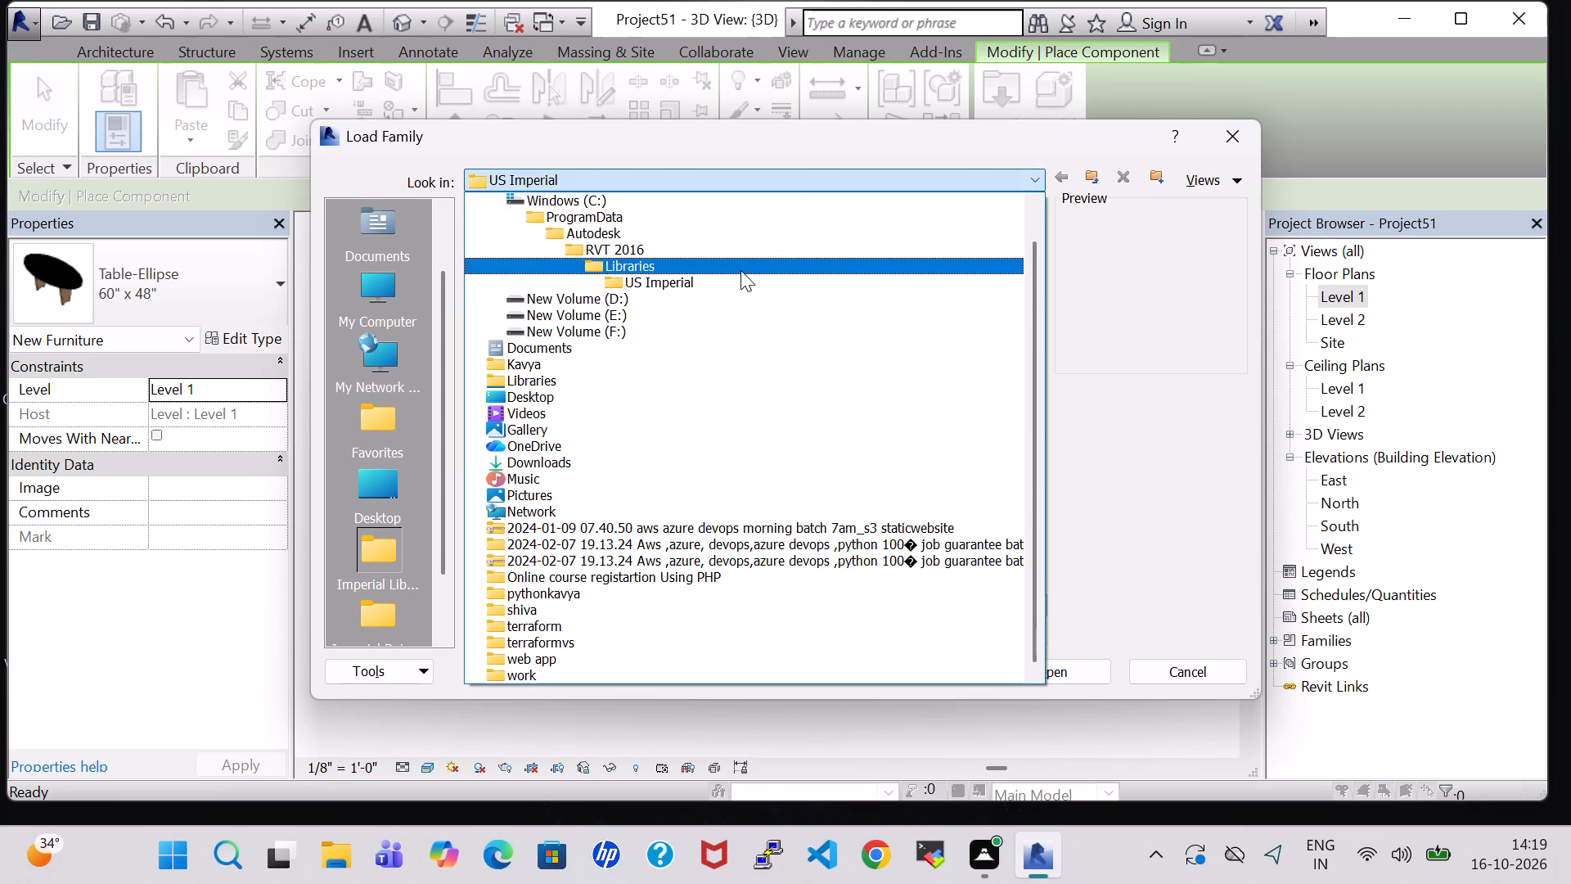
pyautogui.click(712, 252)
pyautogui.doubleClick(736, 263)
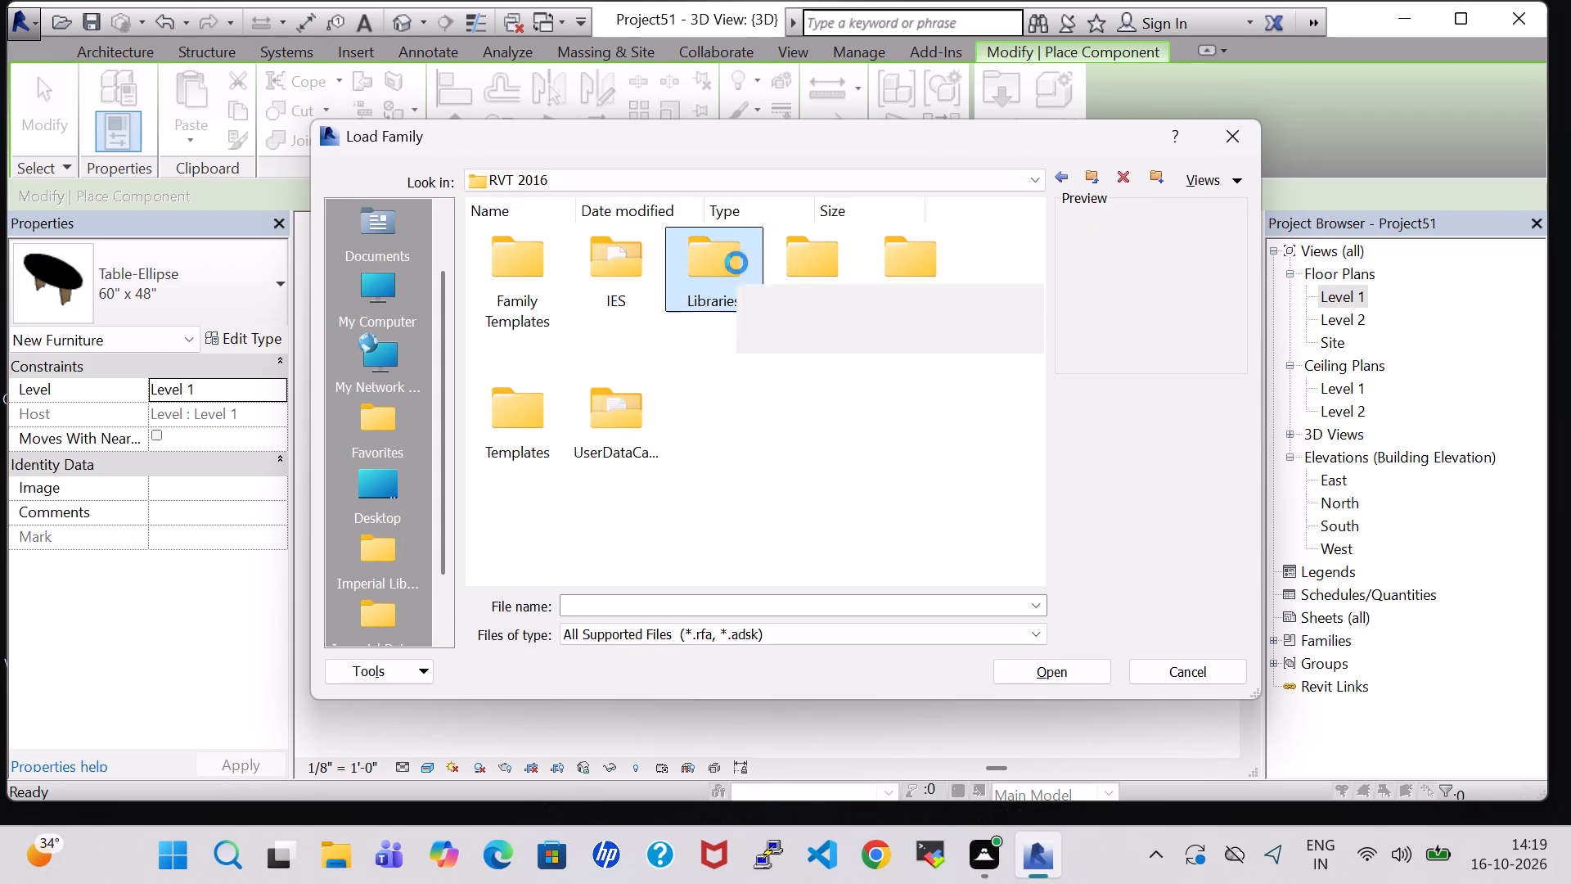
pyautogui.doubleClick(795, 281)
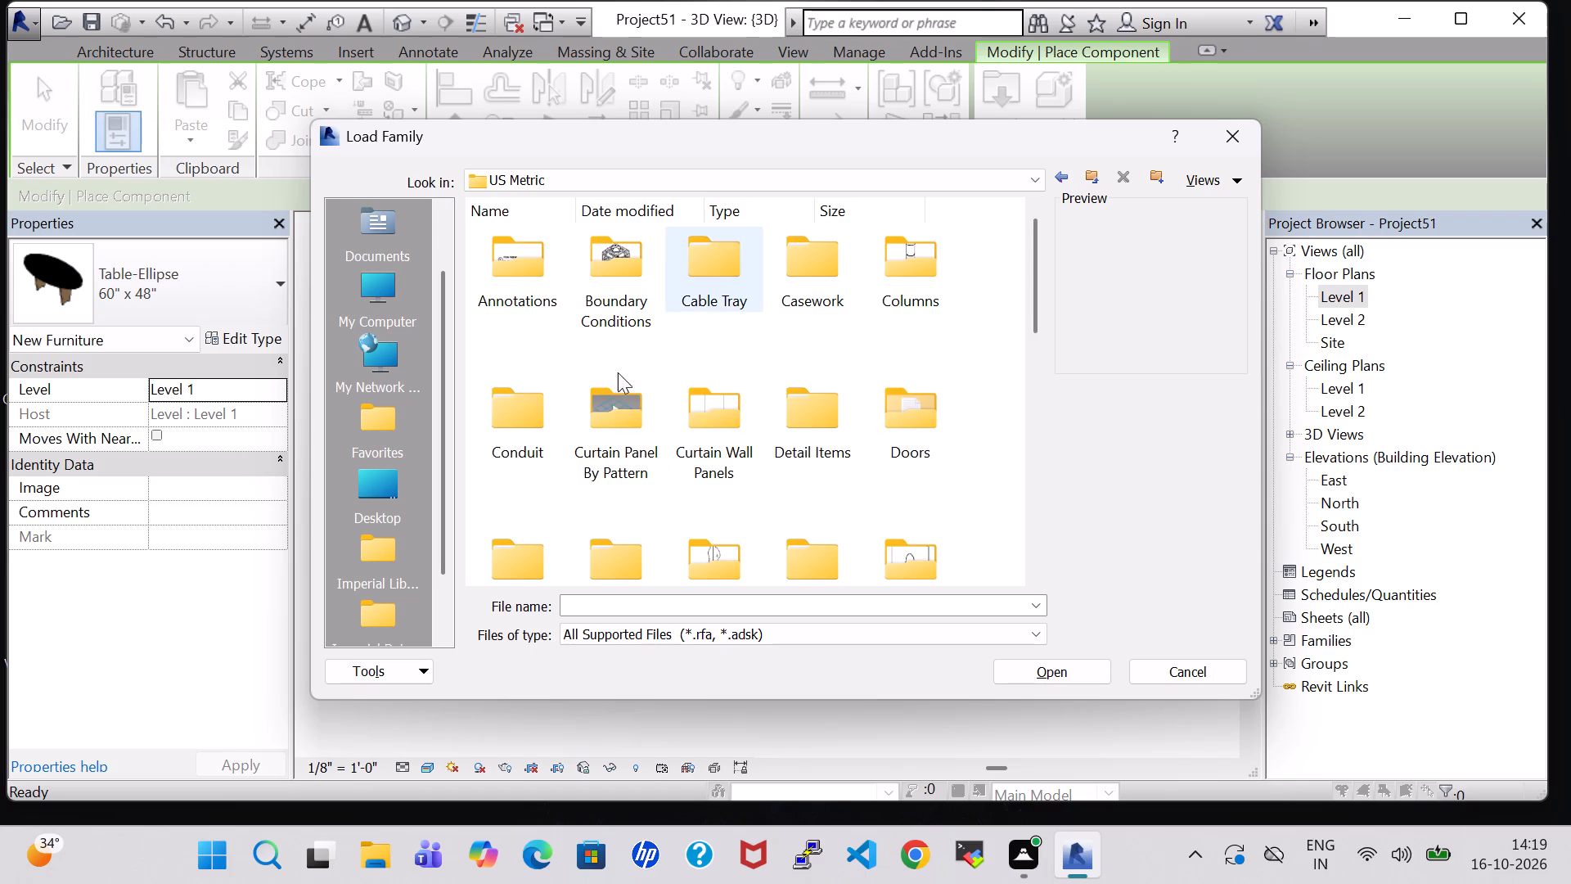
pyautogui.scroll(-1, 641, 490)
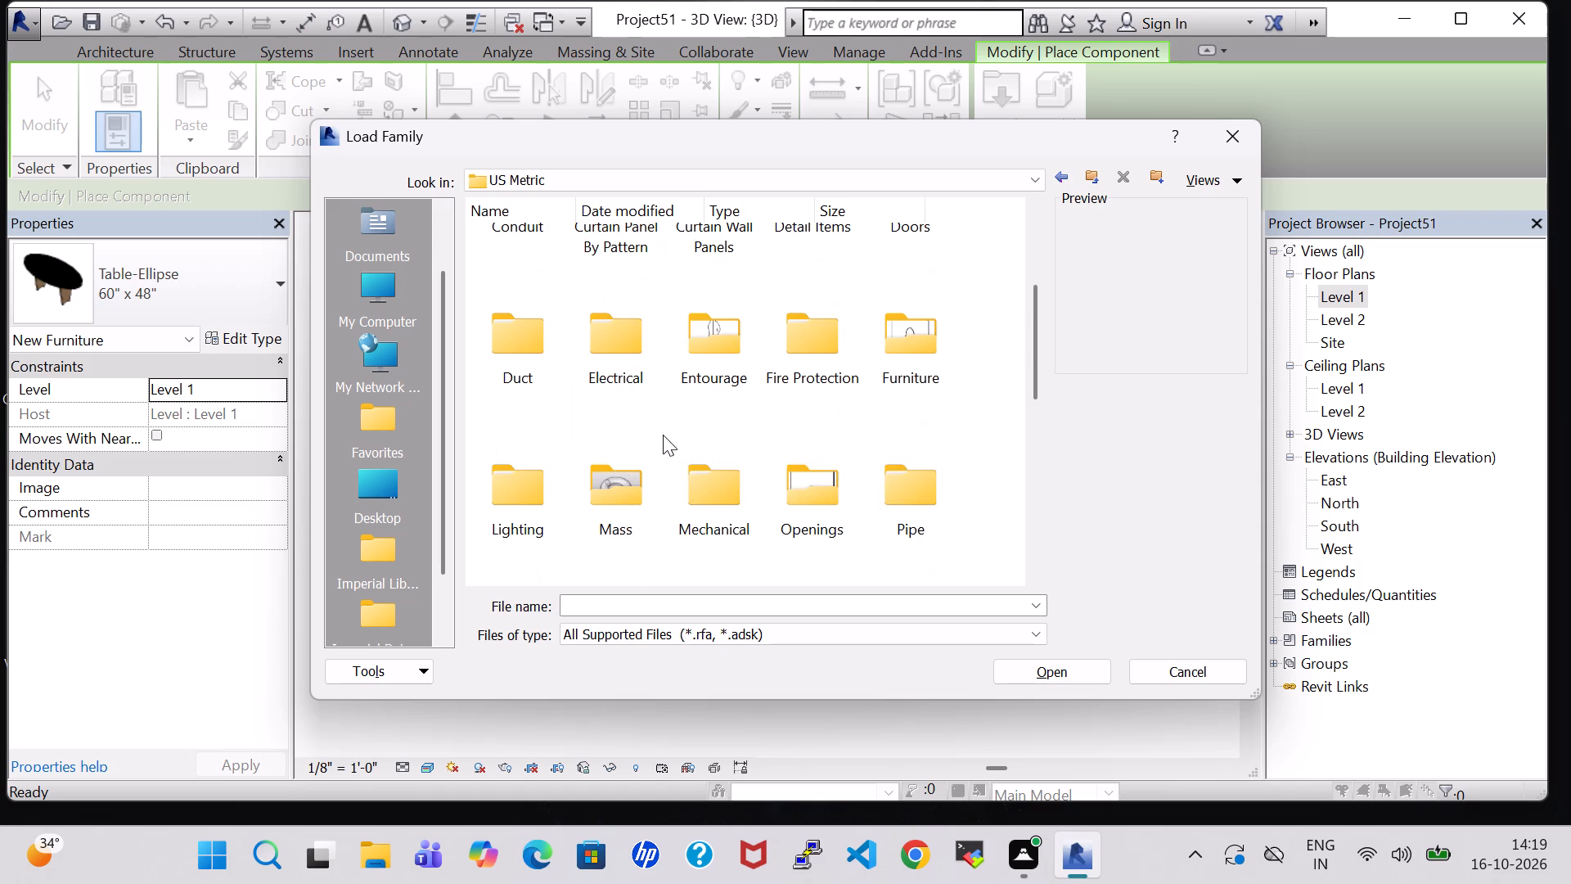
pyautogui.scroll(2, 693, 333)
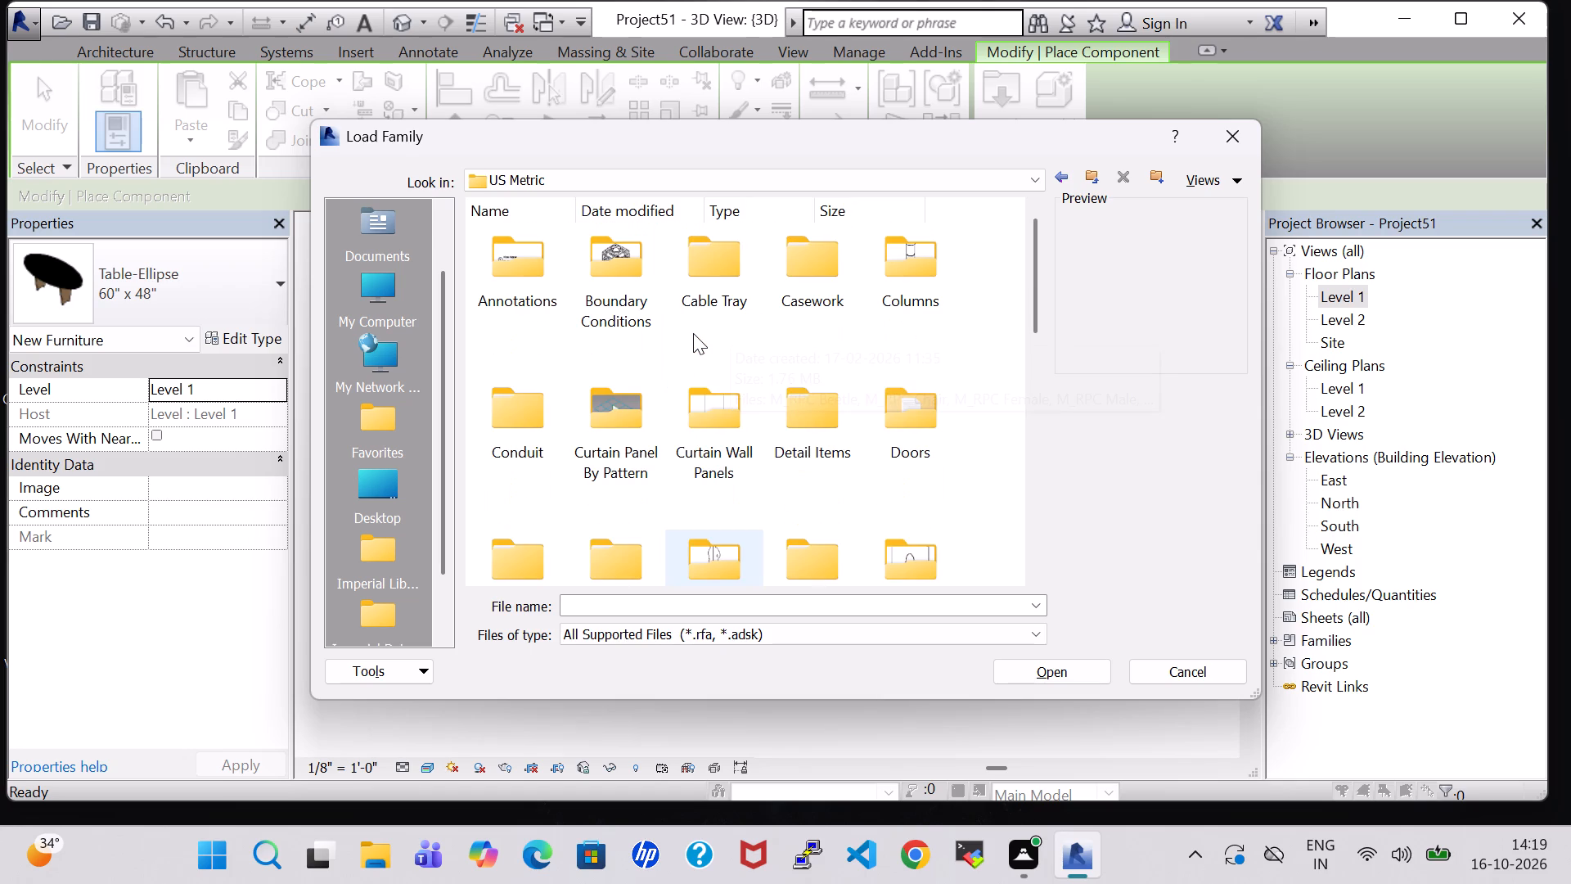
pyautogui.scroll(-2, 708, 462)
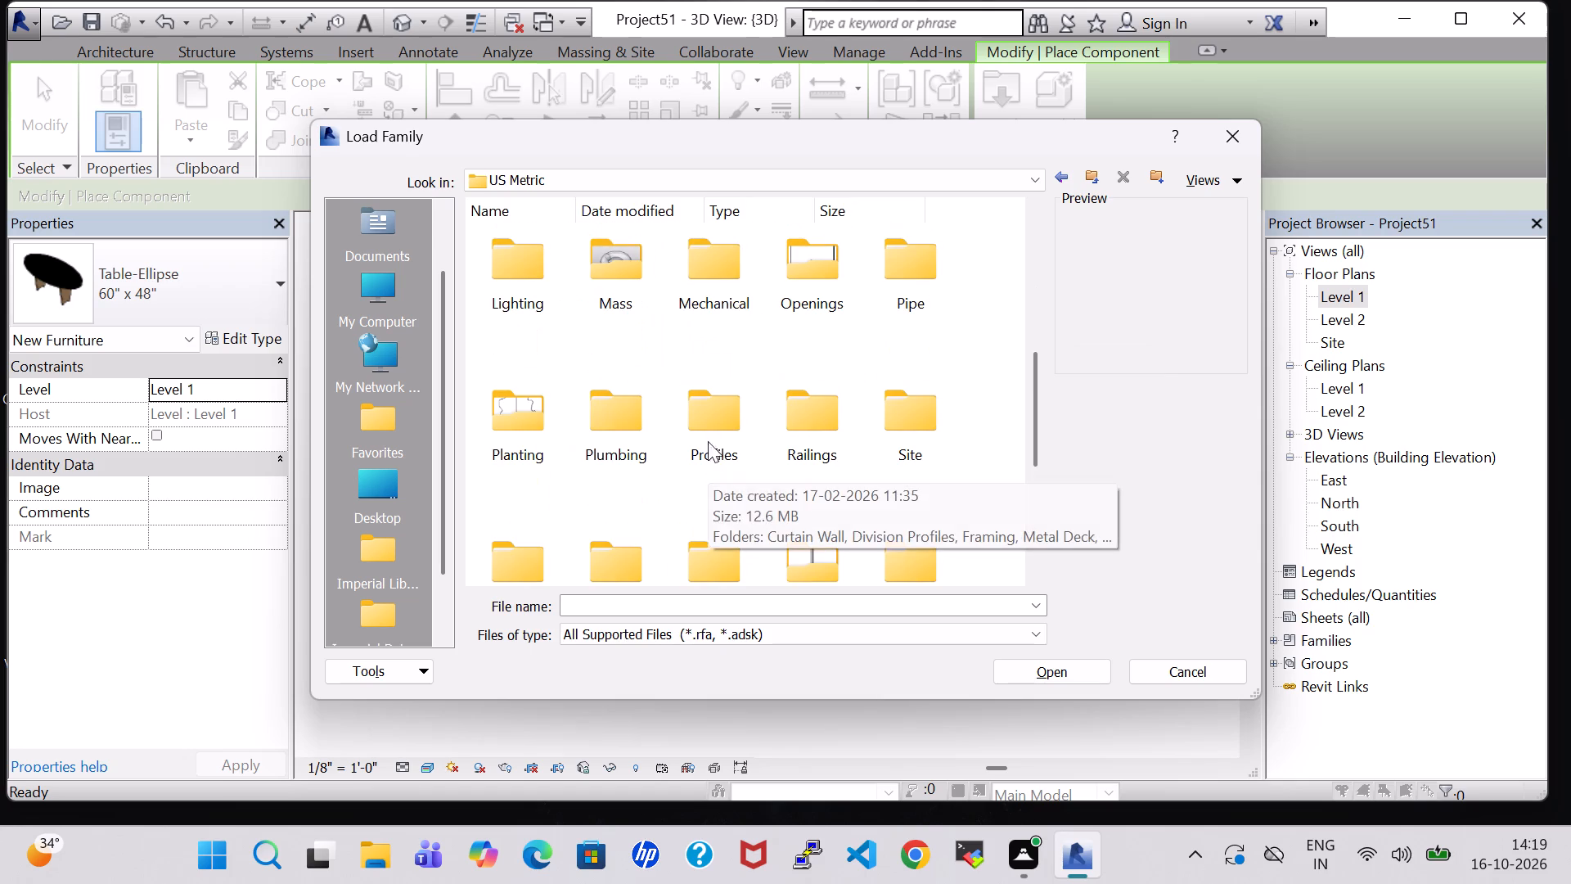
pyautogui.scroll(1, 881, 293)
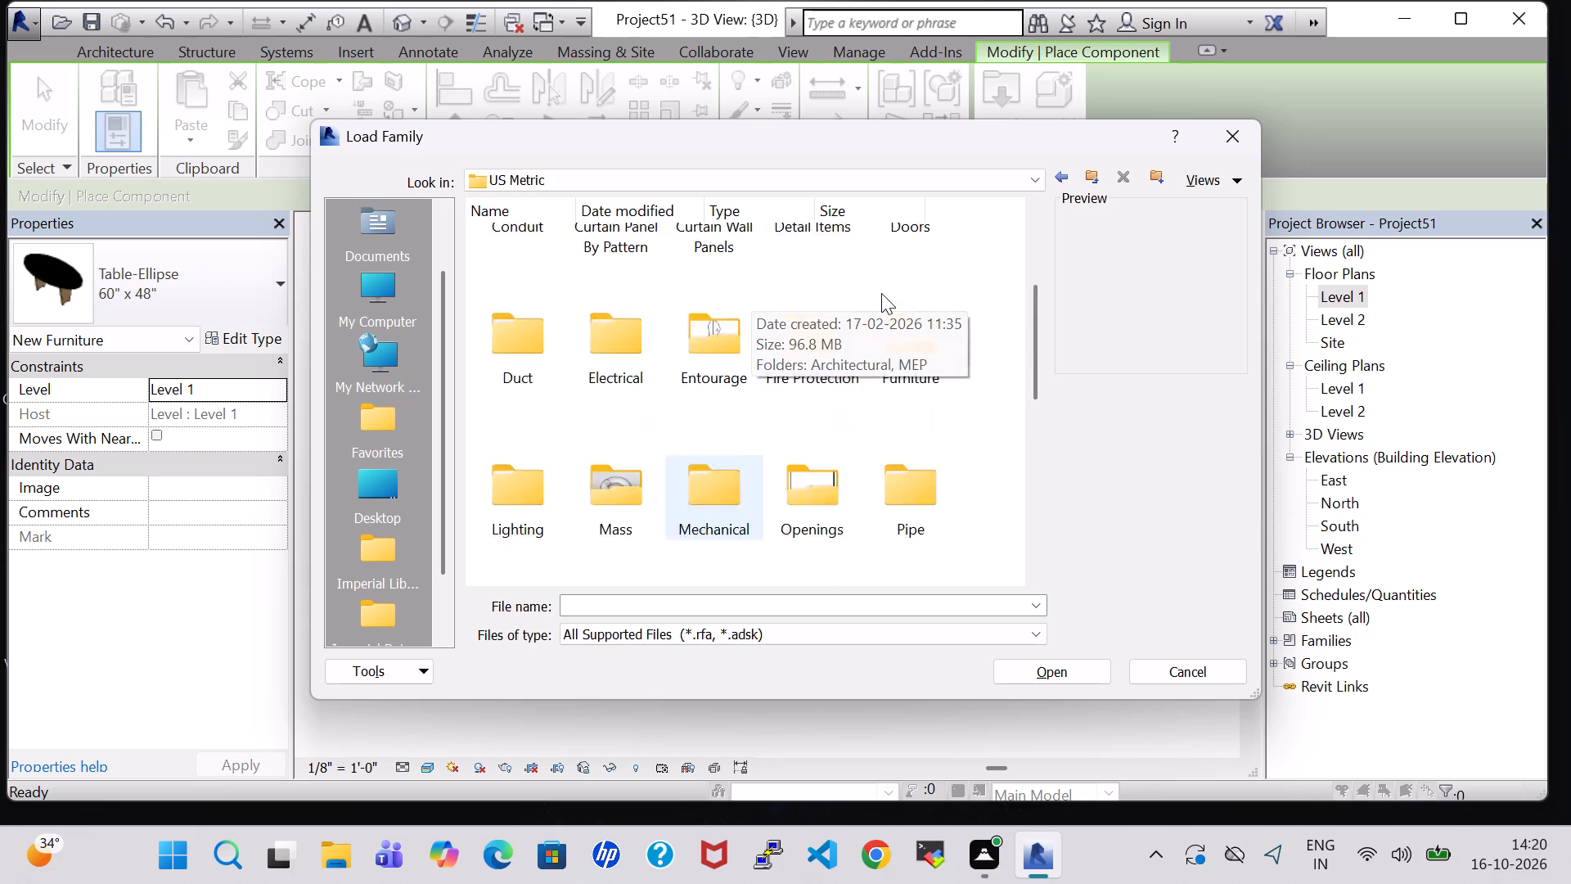
pyautogui.scroll(1, 881, 293)
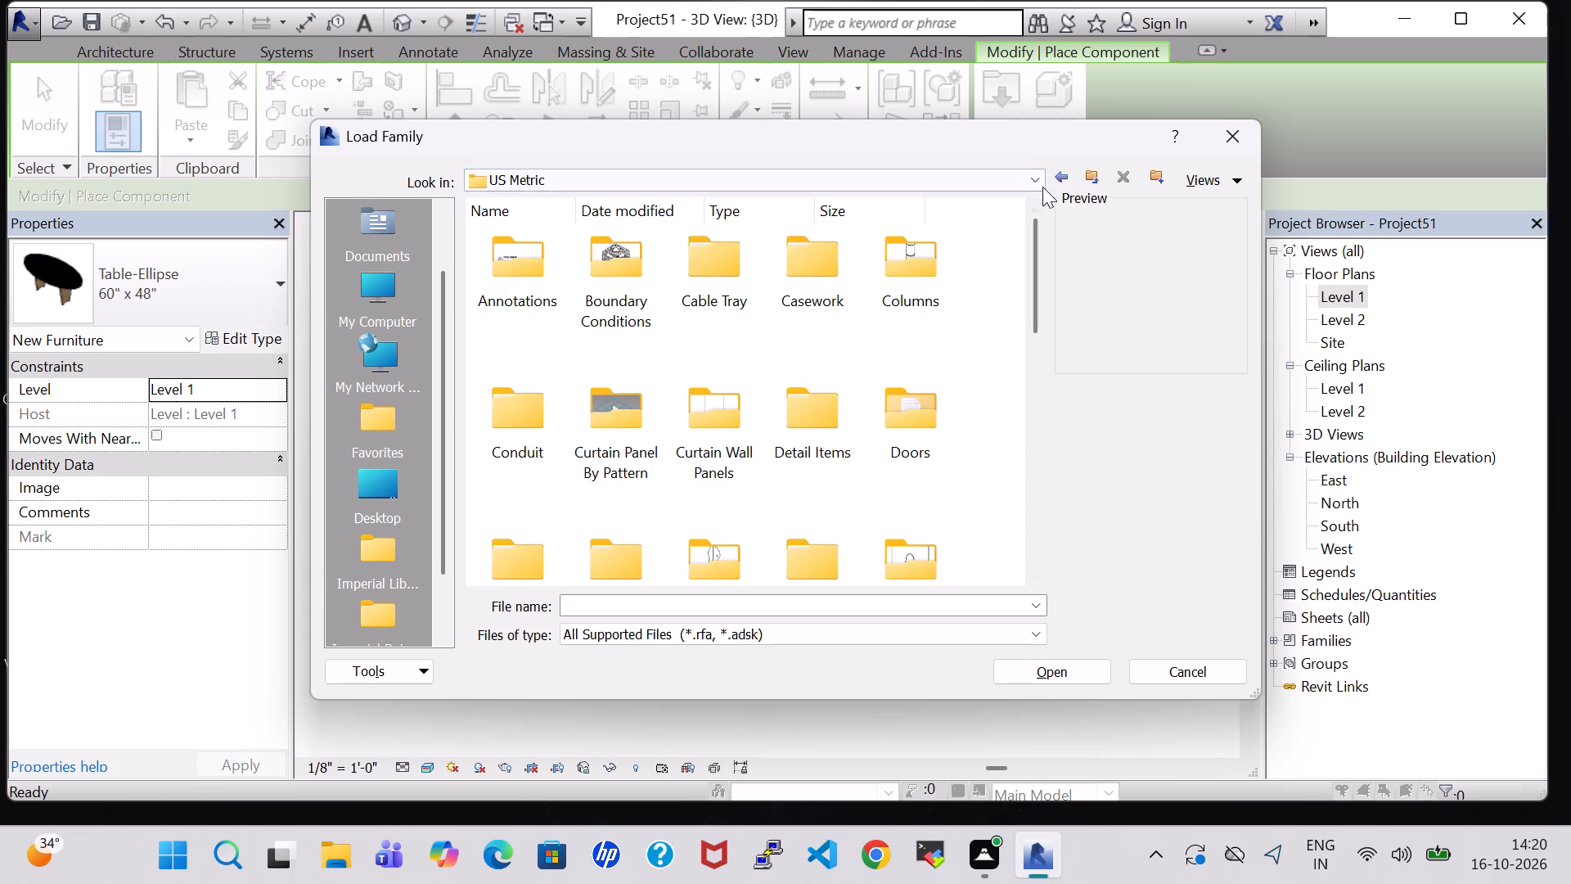
pyautogui.click(1042, 187)
pyautogui.click(825, 259)
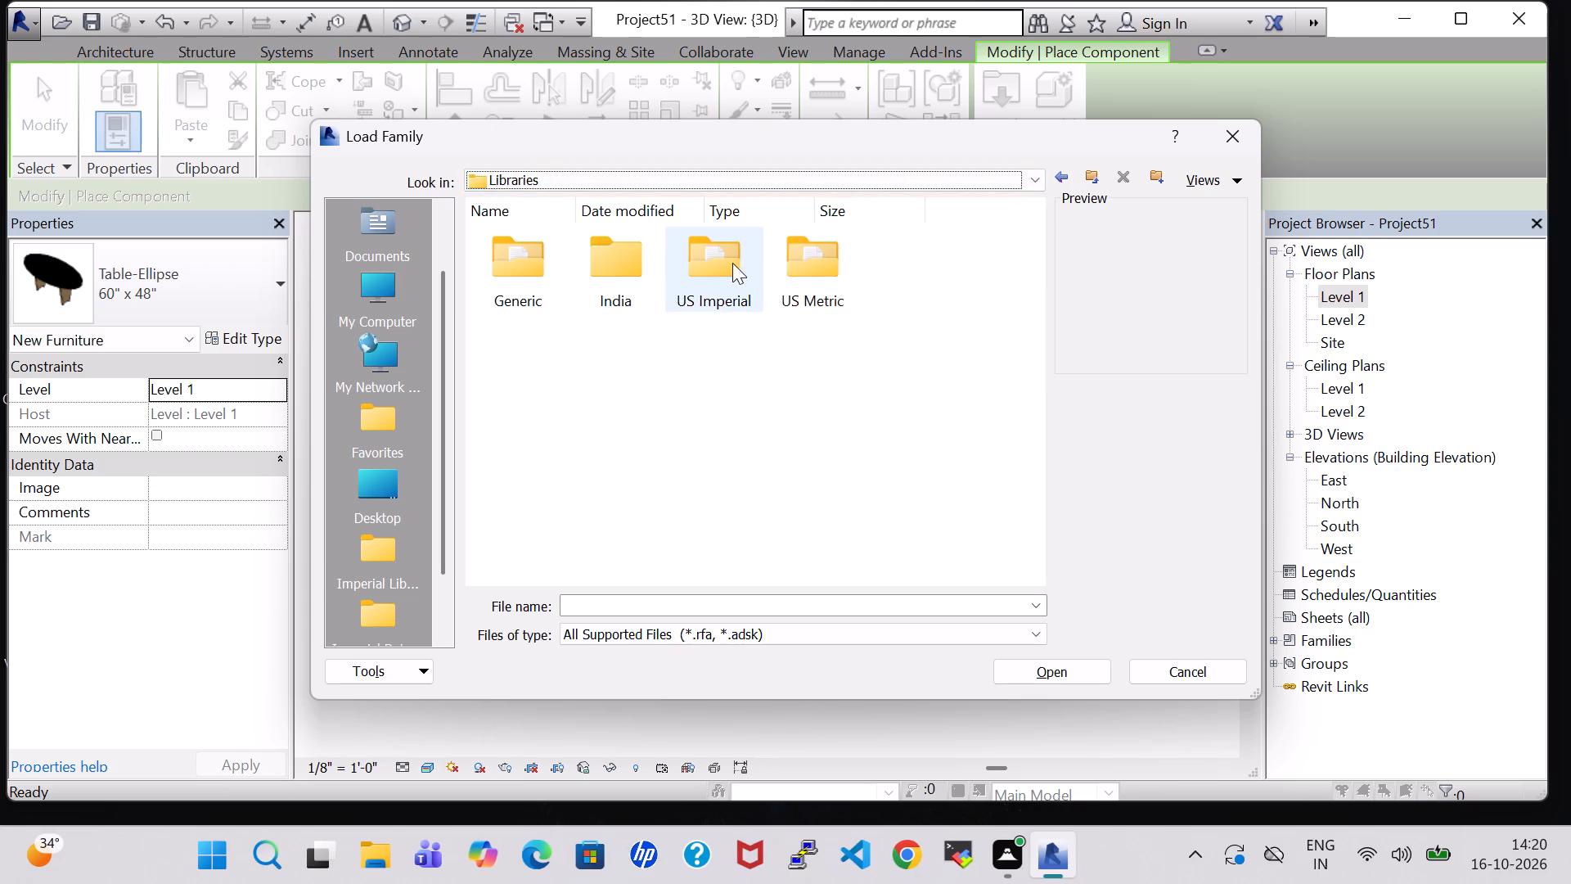
pyautogui.doubleClick(732, 263)
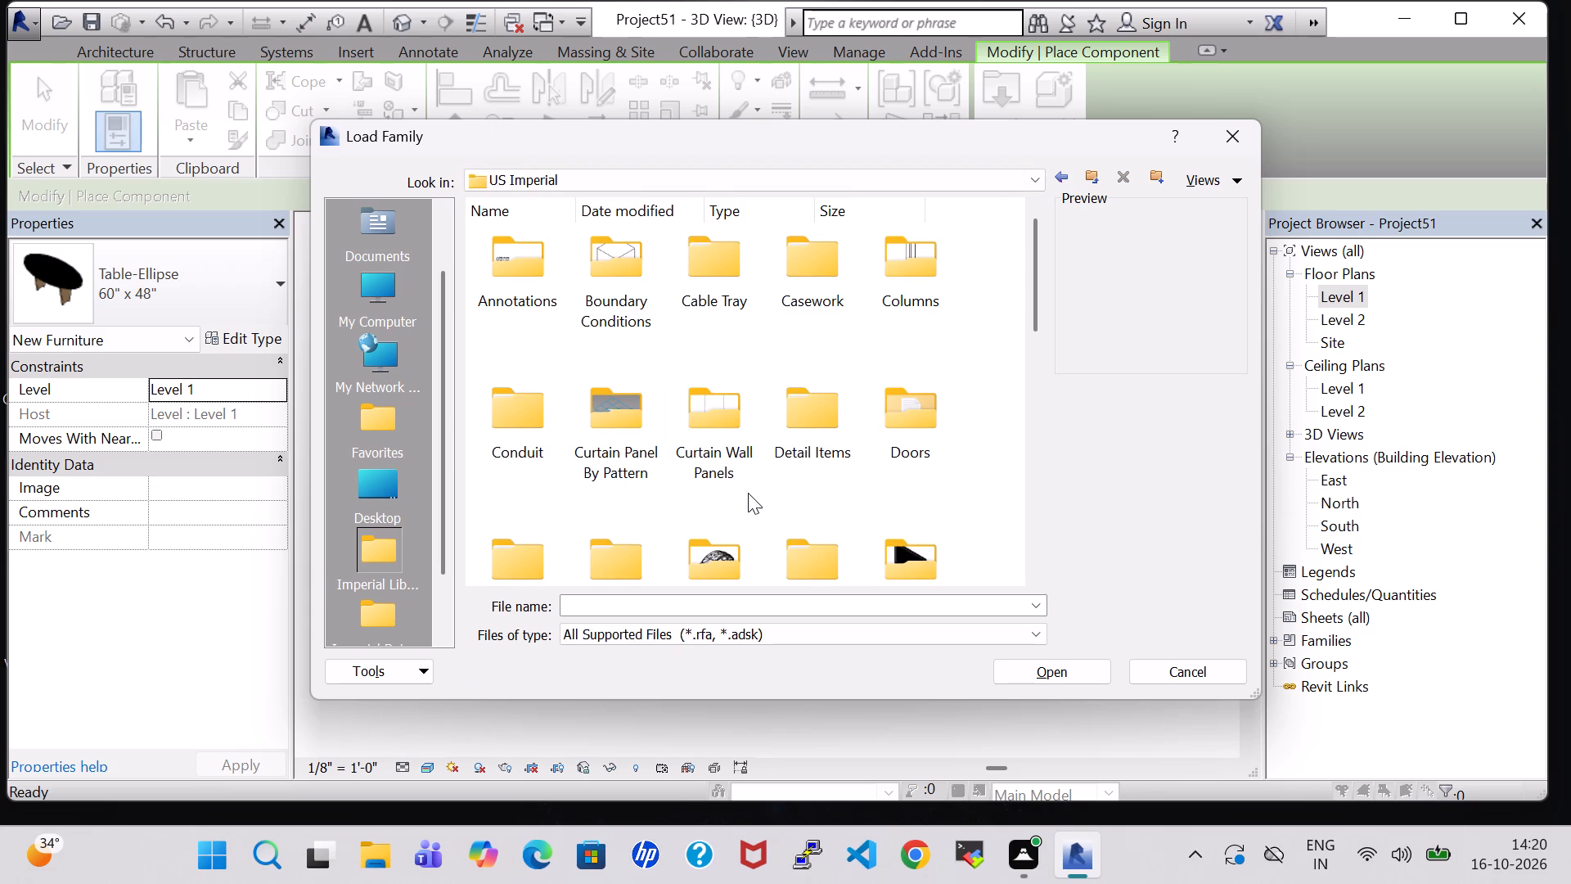
pyautogui.click(722, 533)
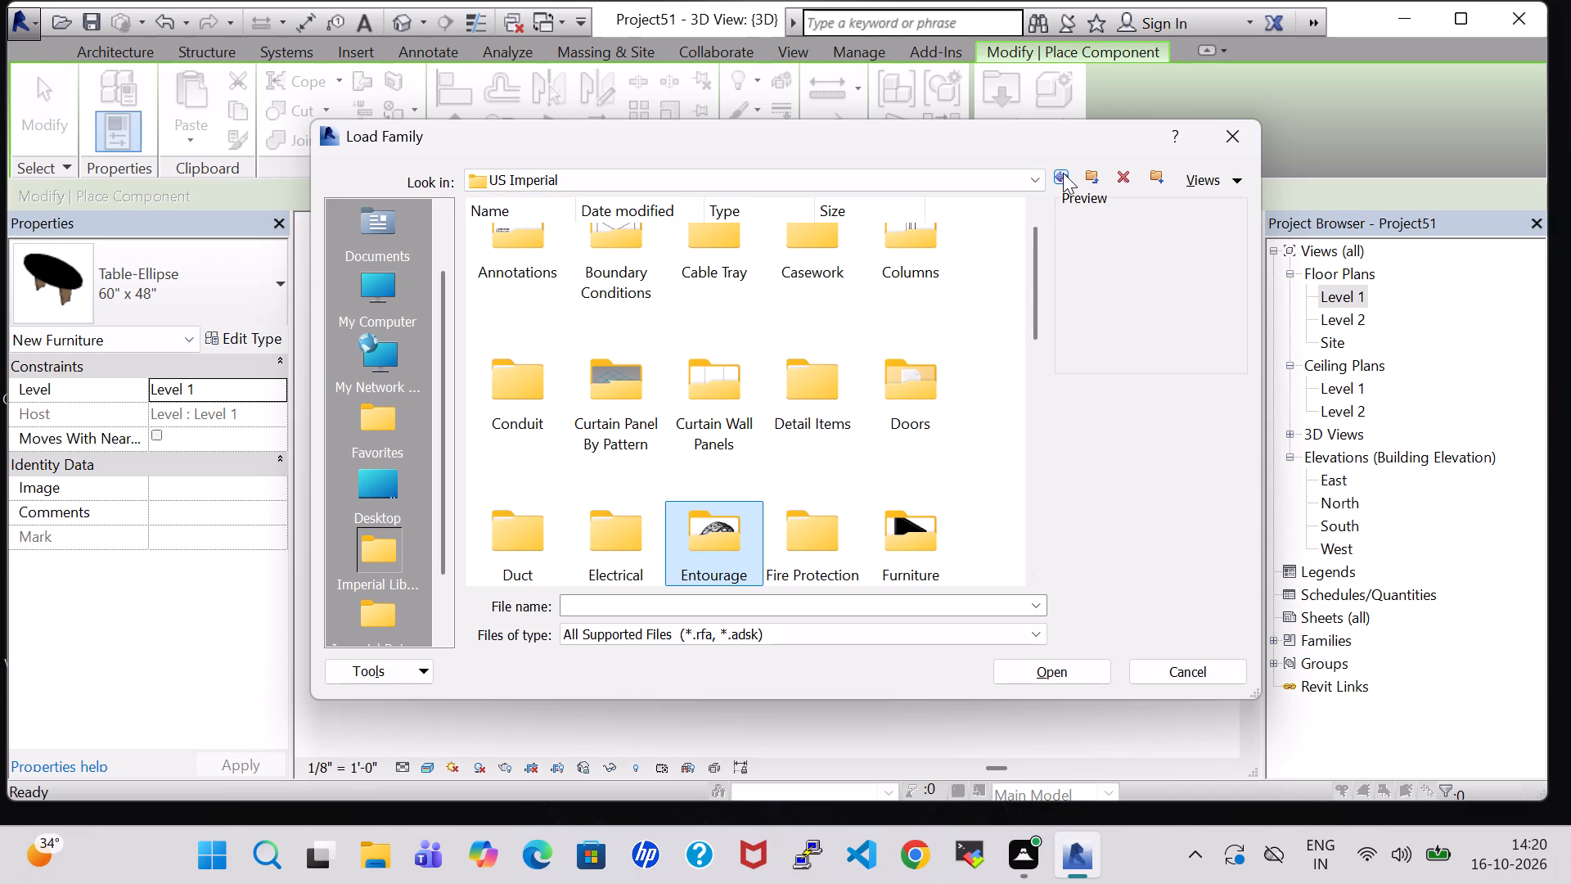
# Load the M_RPC Beetle car family from the Entourage folder of the US Metric library.
pyautogui.click(1031, 177)
pyautogui.click(816, 255)
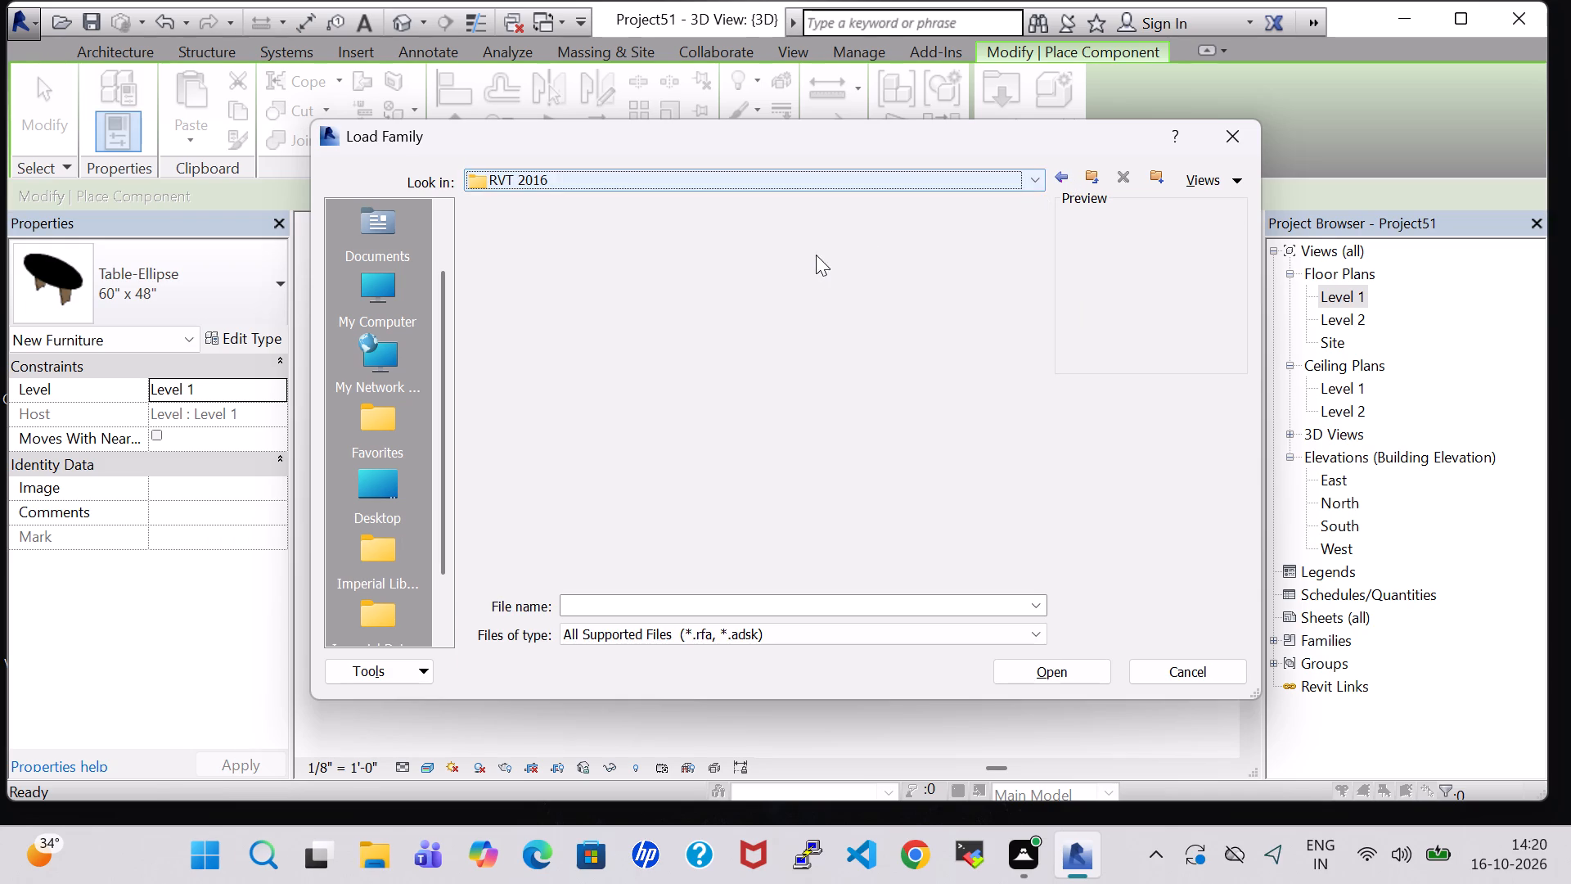
pyautogui.doubleClick(738, 278)
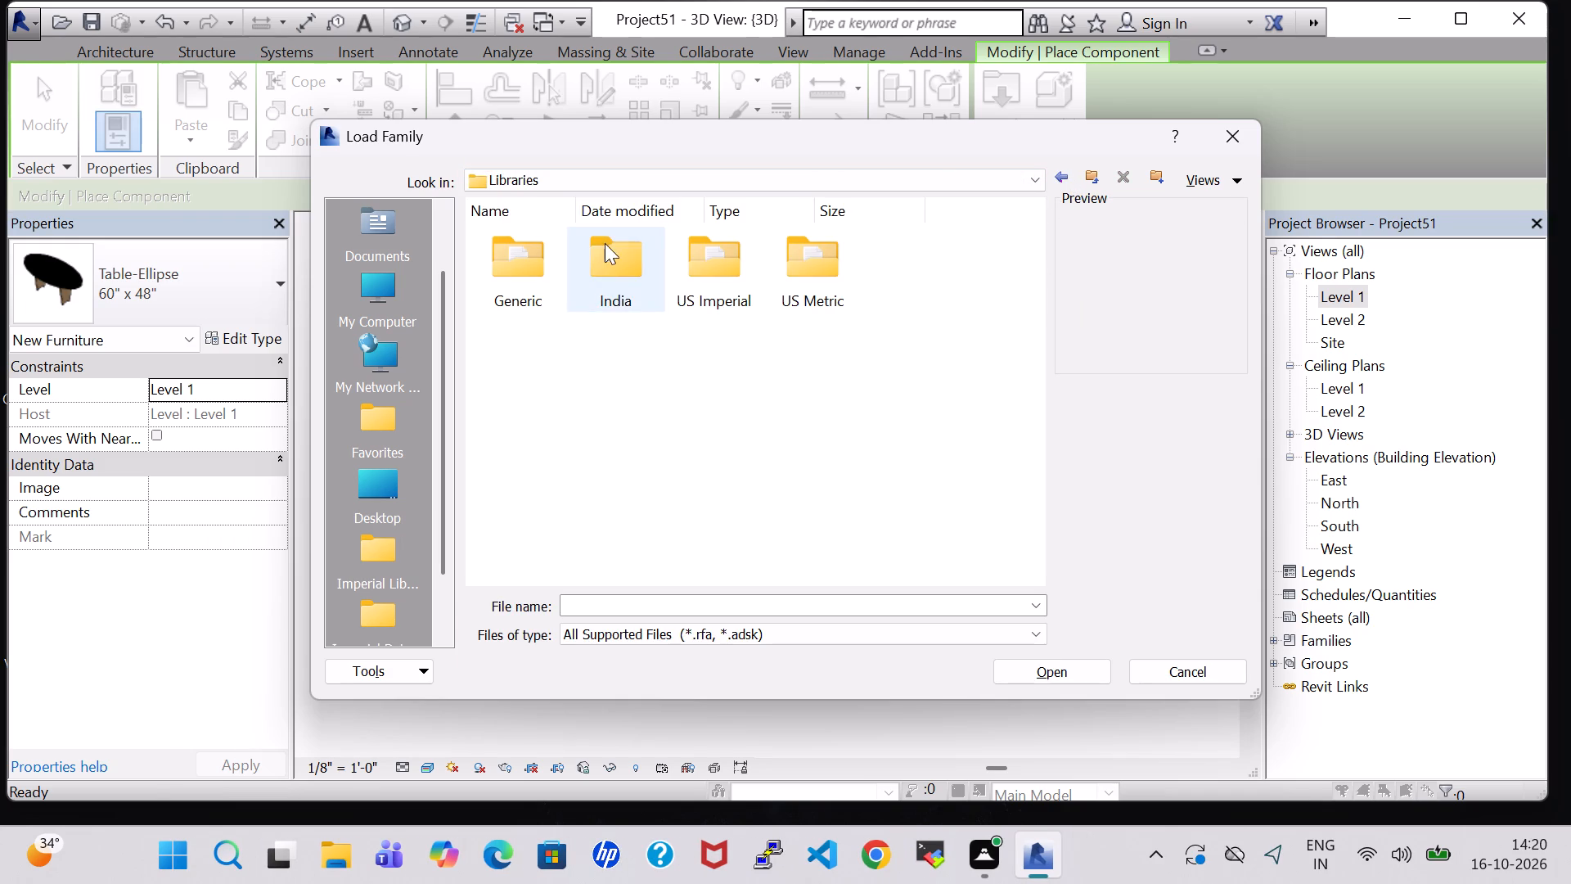
pyautogui.doubleClick(831, 272)
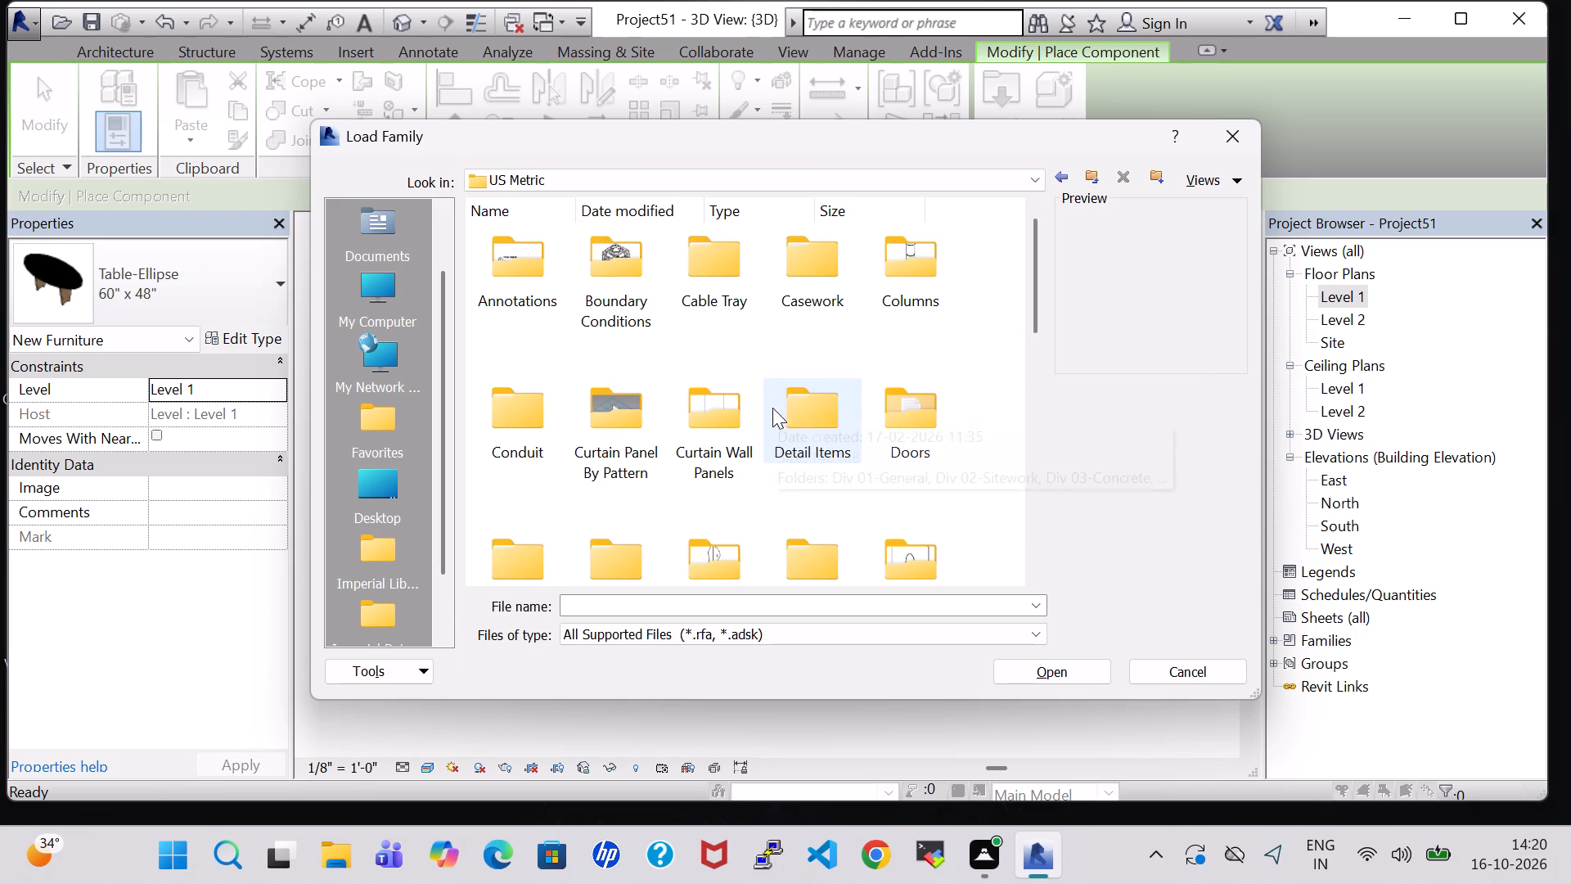
pyautogui.scroll(-2, 772, 409)
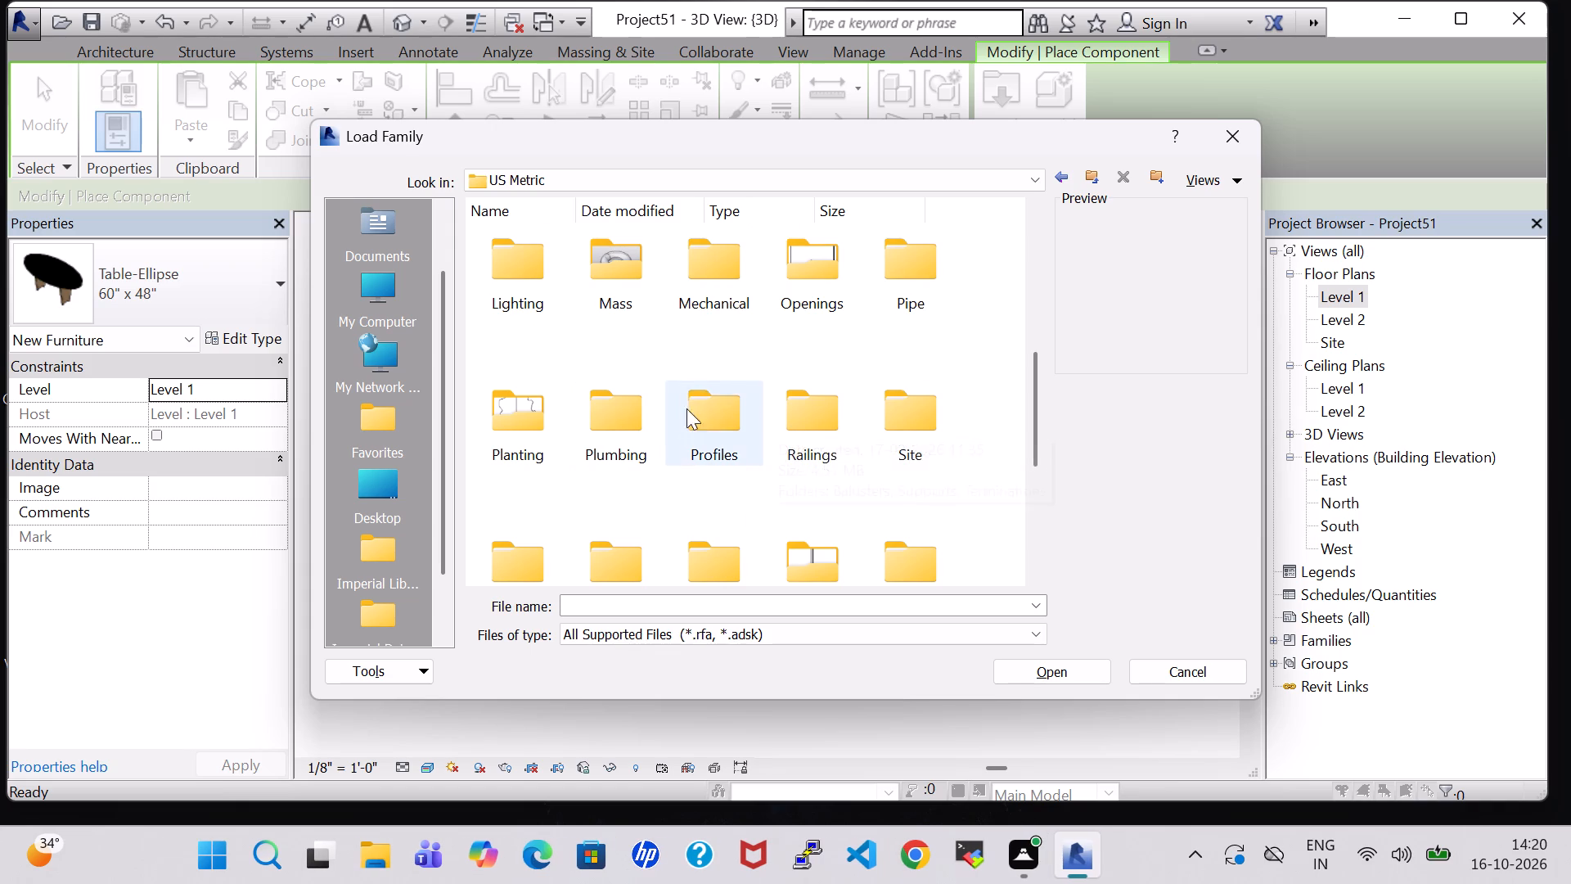
pyautogui.scroll(1, 950, 371)
pyautogui.doubleClick(741, 368)
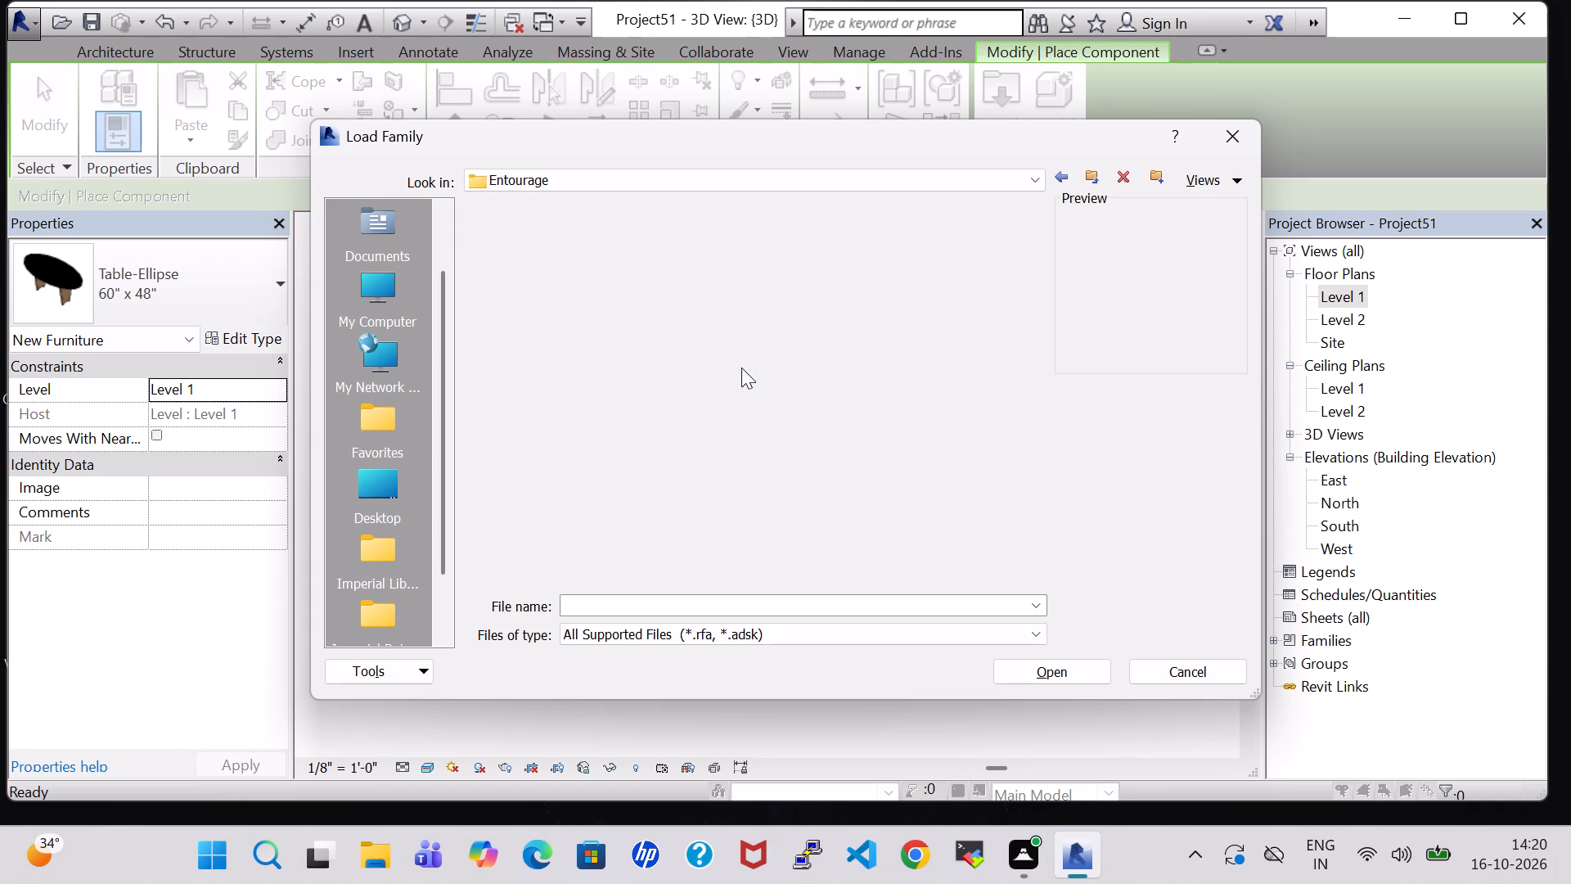
pyautogui.doubleClick(529, 255)
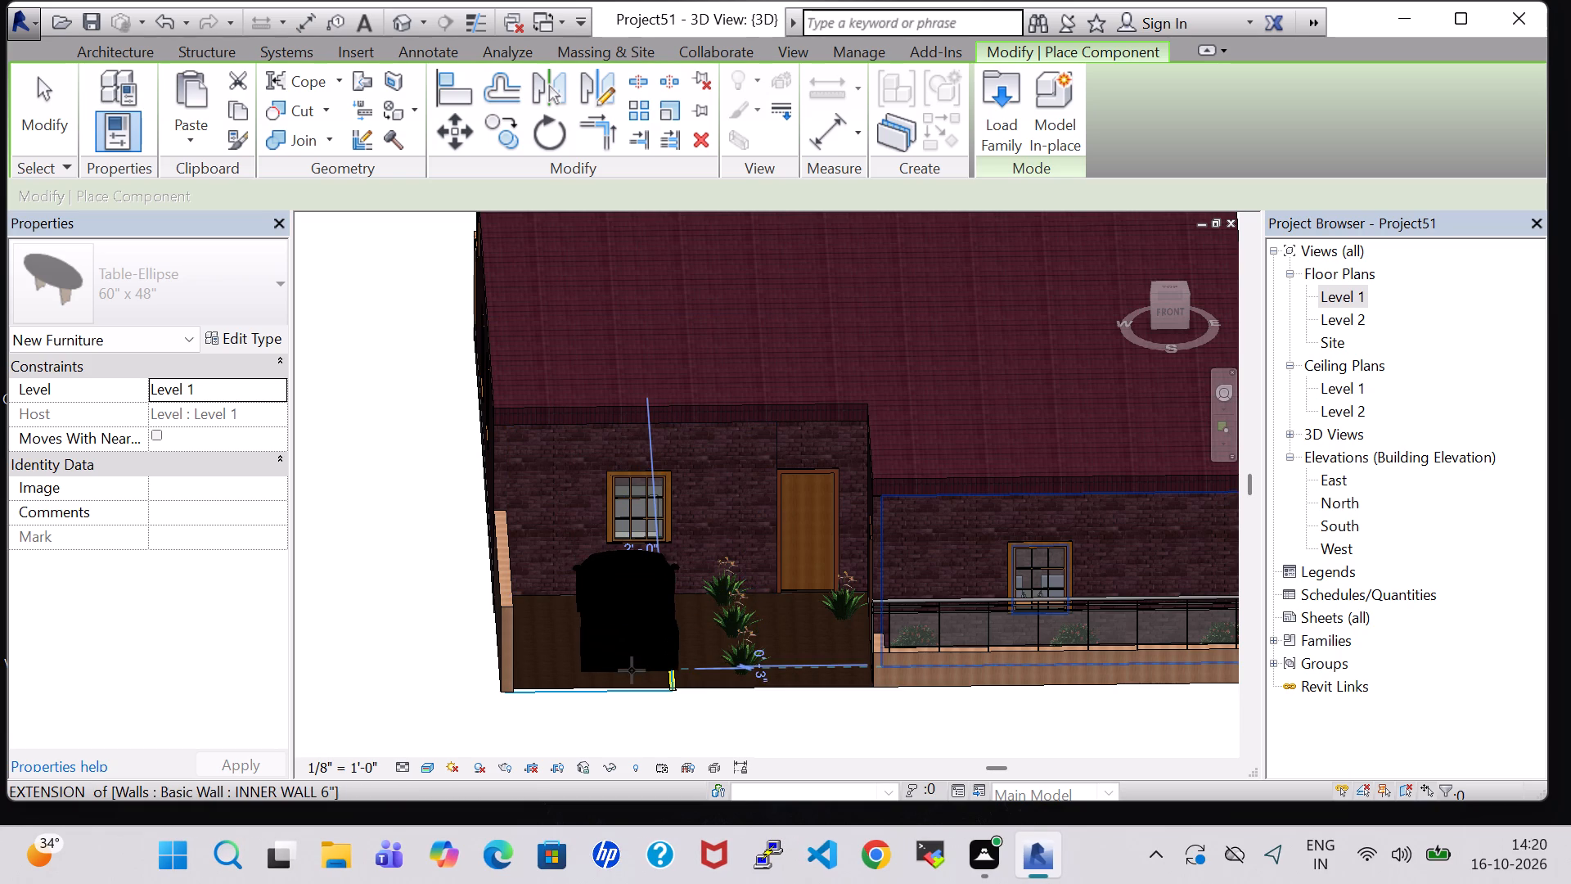
# Switch to the Level 1 floor plan and start placing the M_RPC Beetle component over the parking space.
pyautogui.doubleClick(1341, 289)
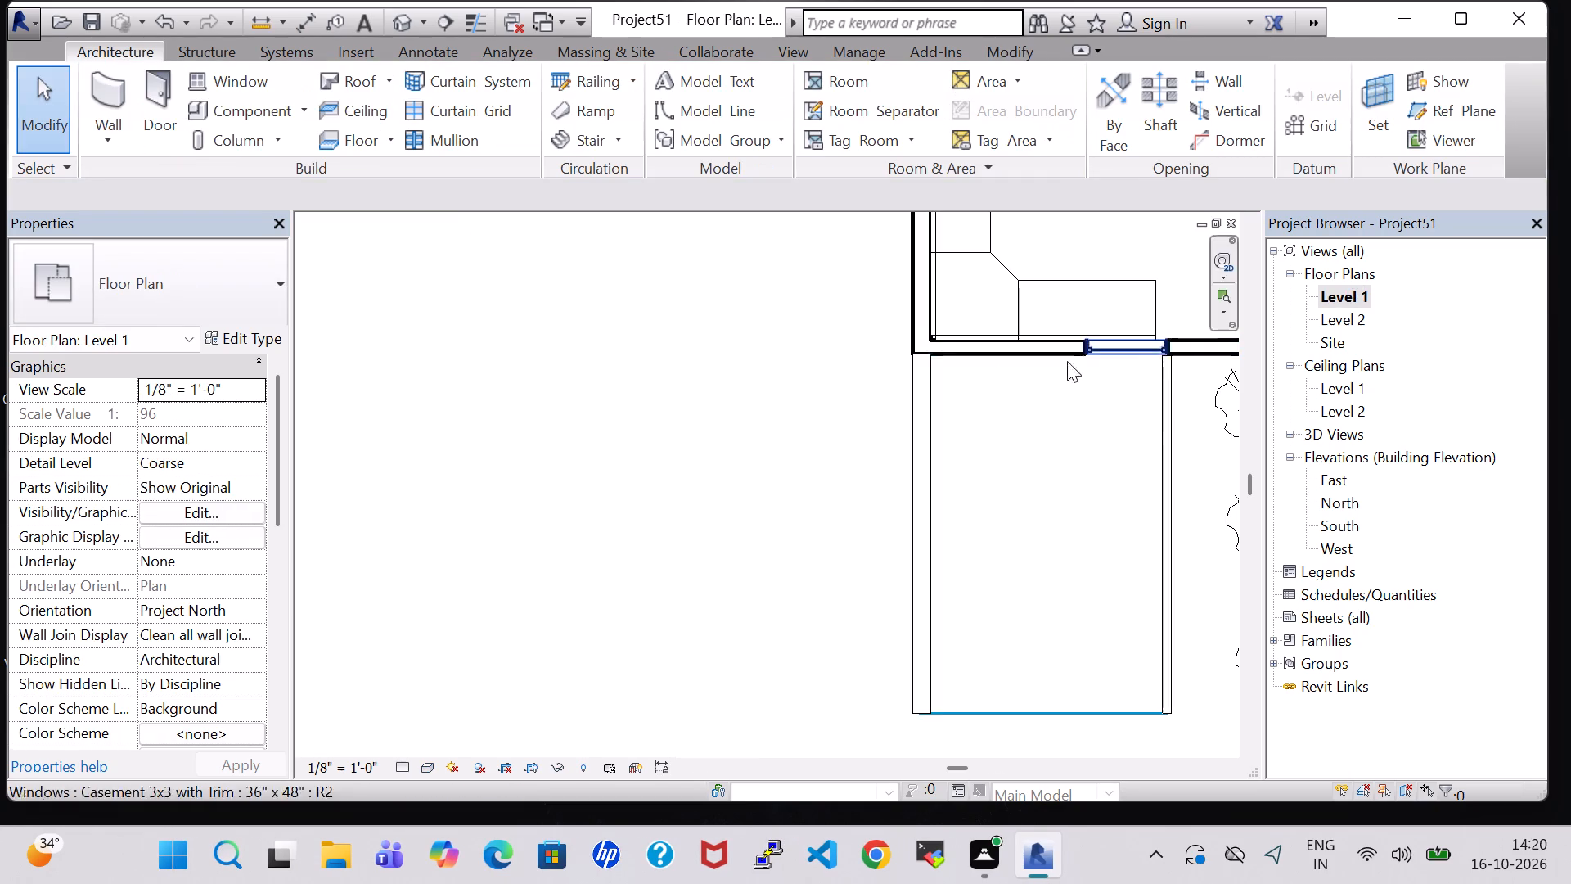
pyautogui.click(244, 108)
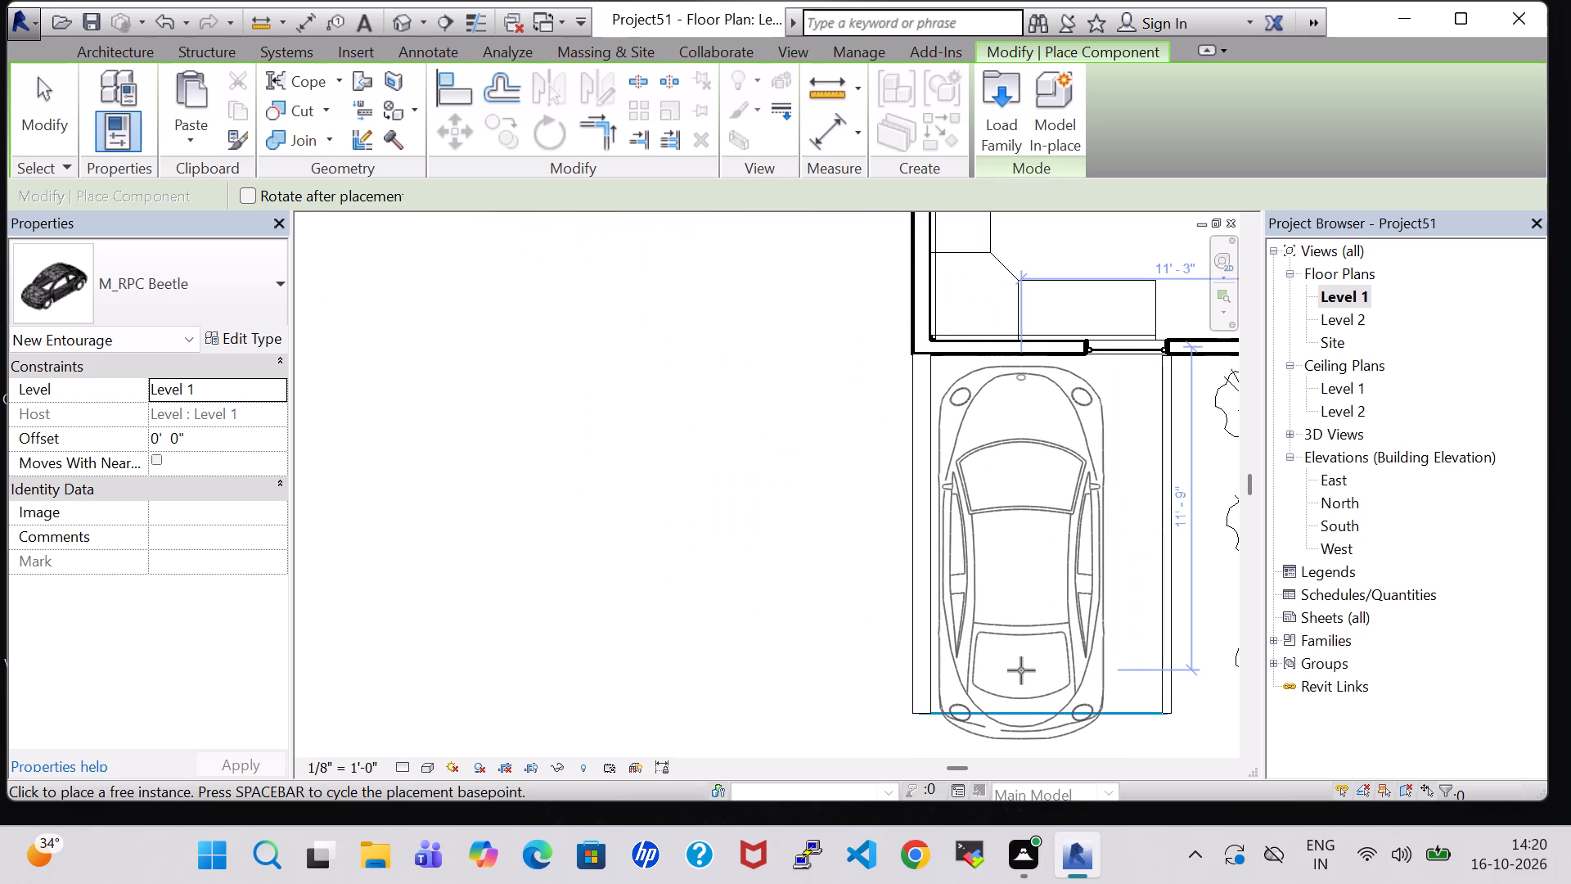
pyautogui.scroll(-1, 1021, 670)
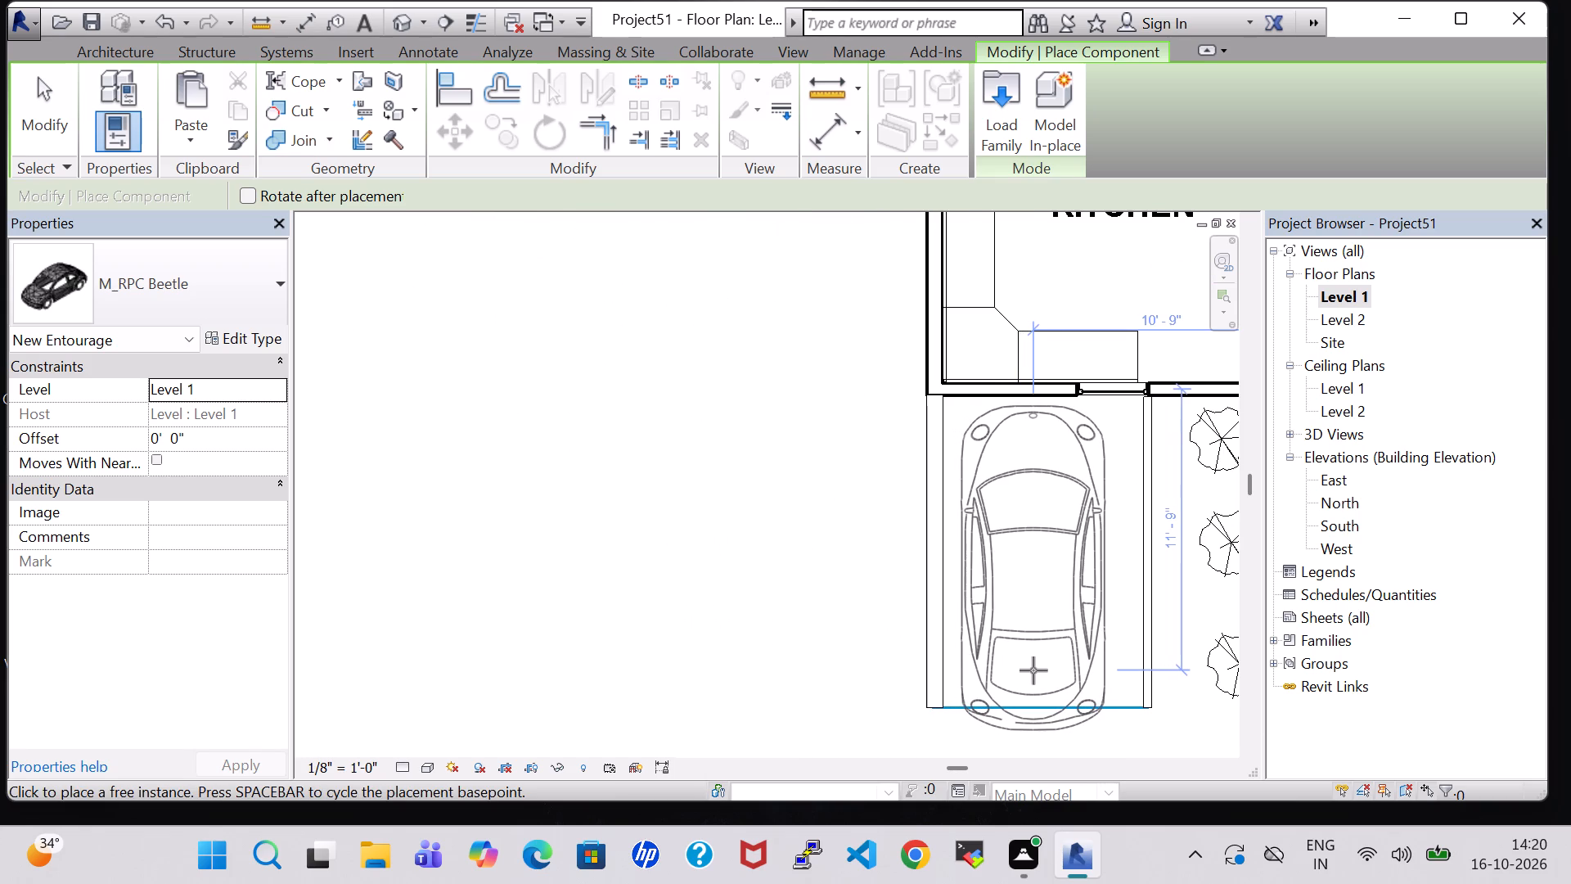
# Review the M_RPC Beetle's type properties and its VW Beetle [4] render appearance settings without changing them.
pyautogui.click(222, 340)
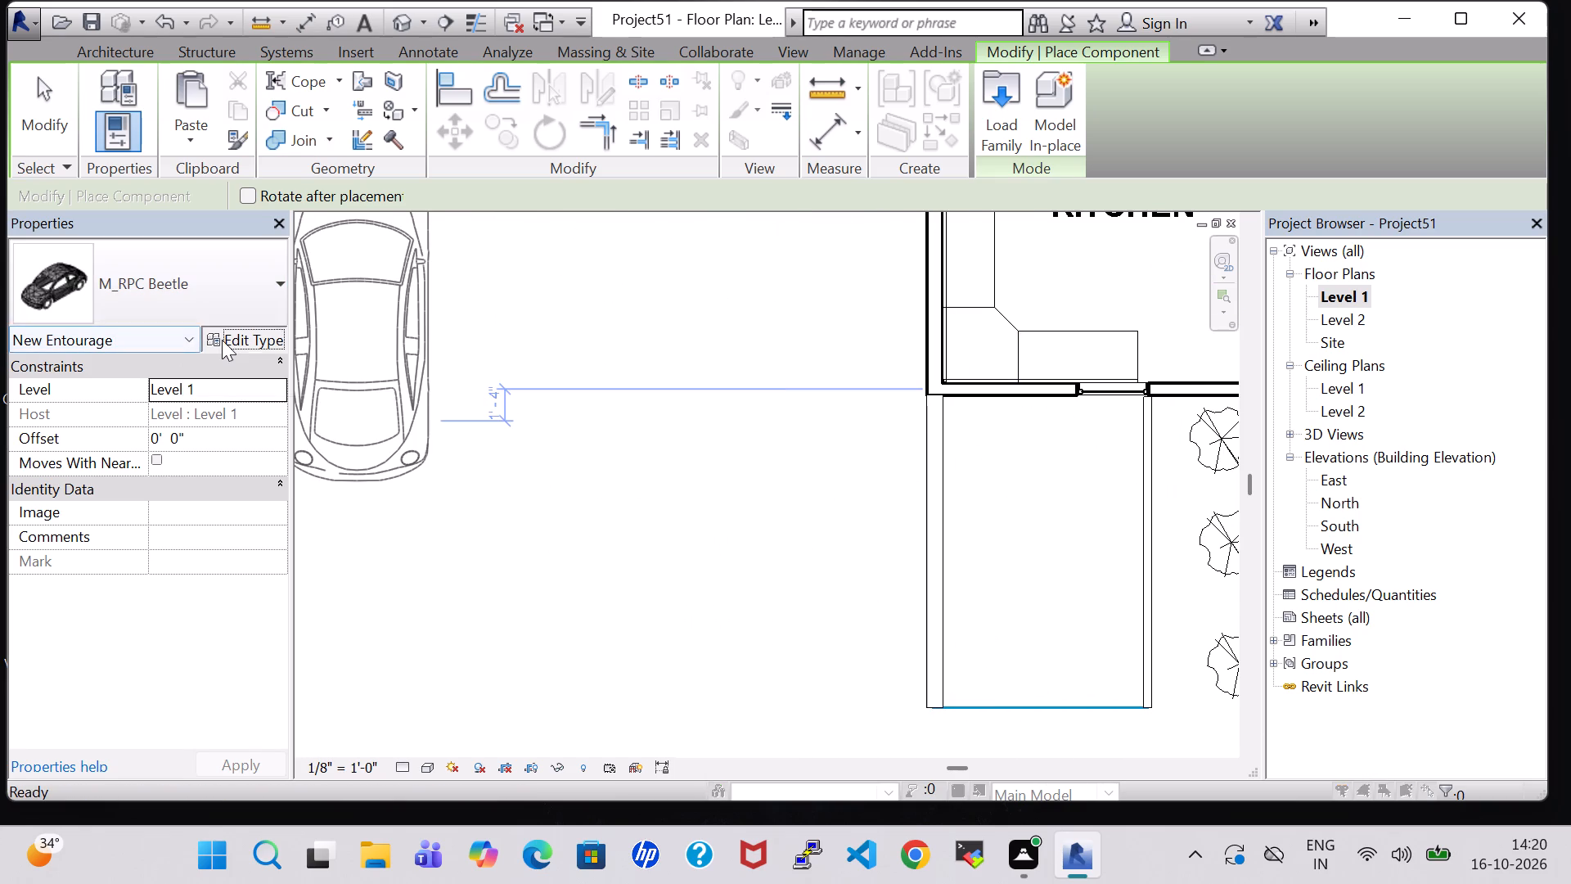
pyautogui.click(1134, 214)
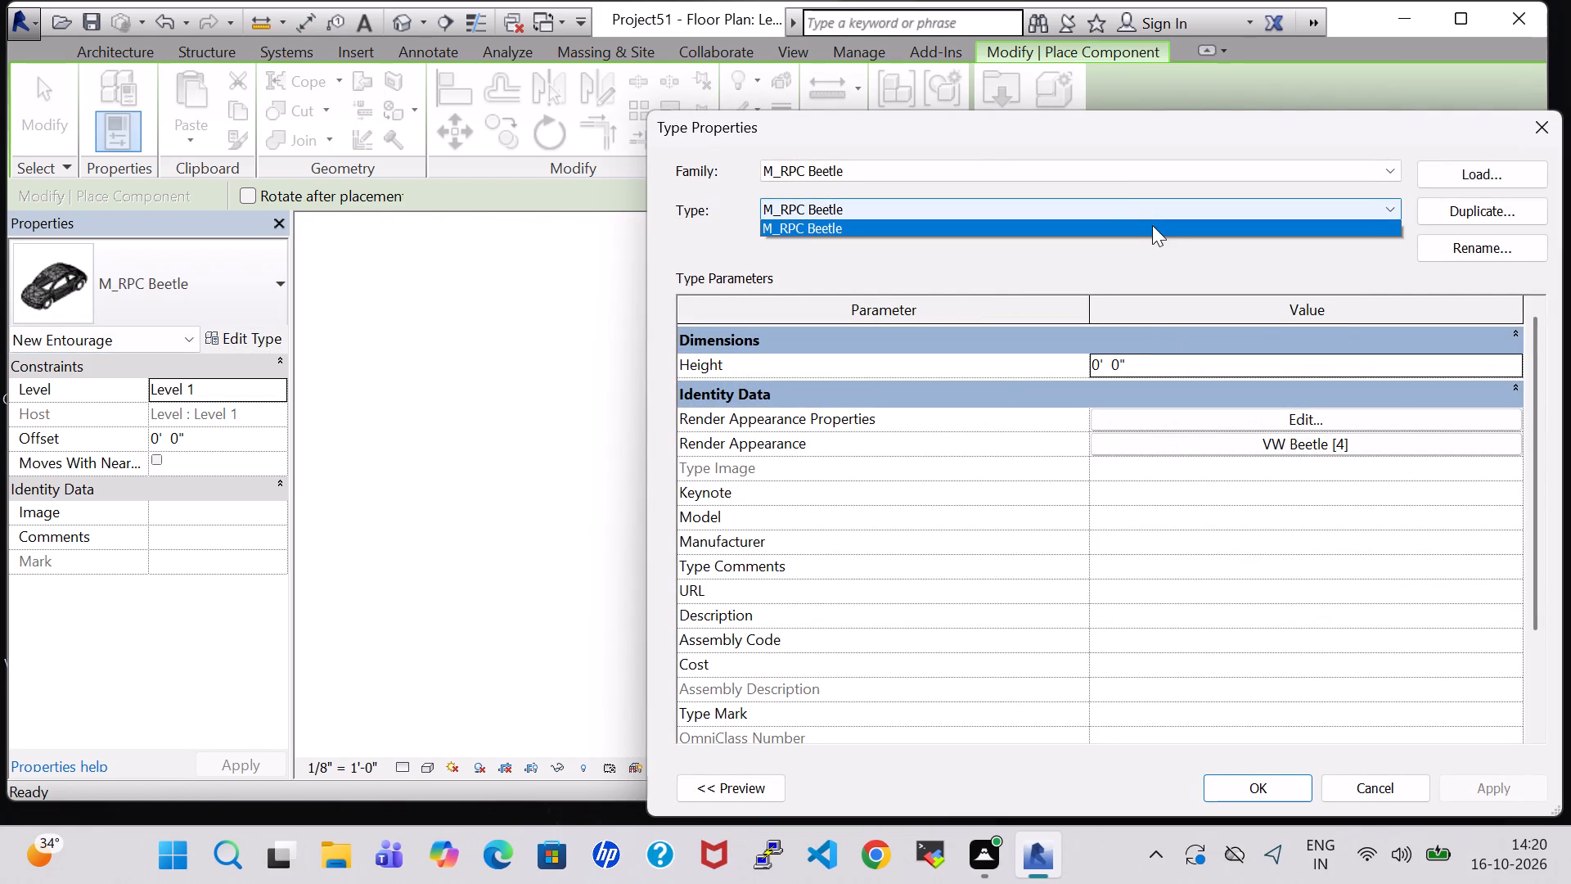
pyautogui.click(1138, 235)
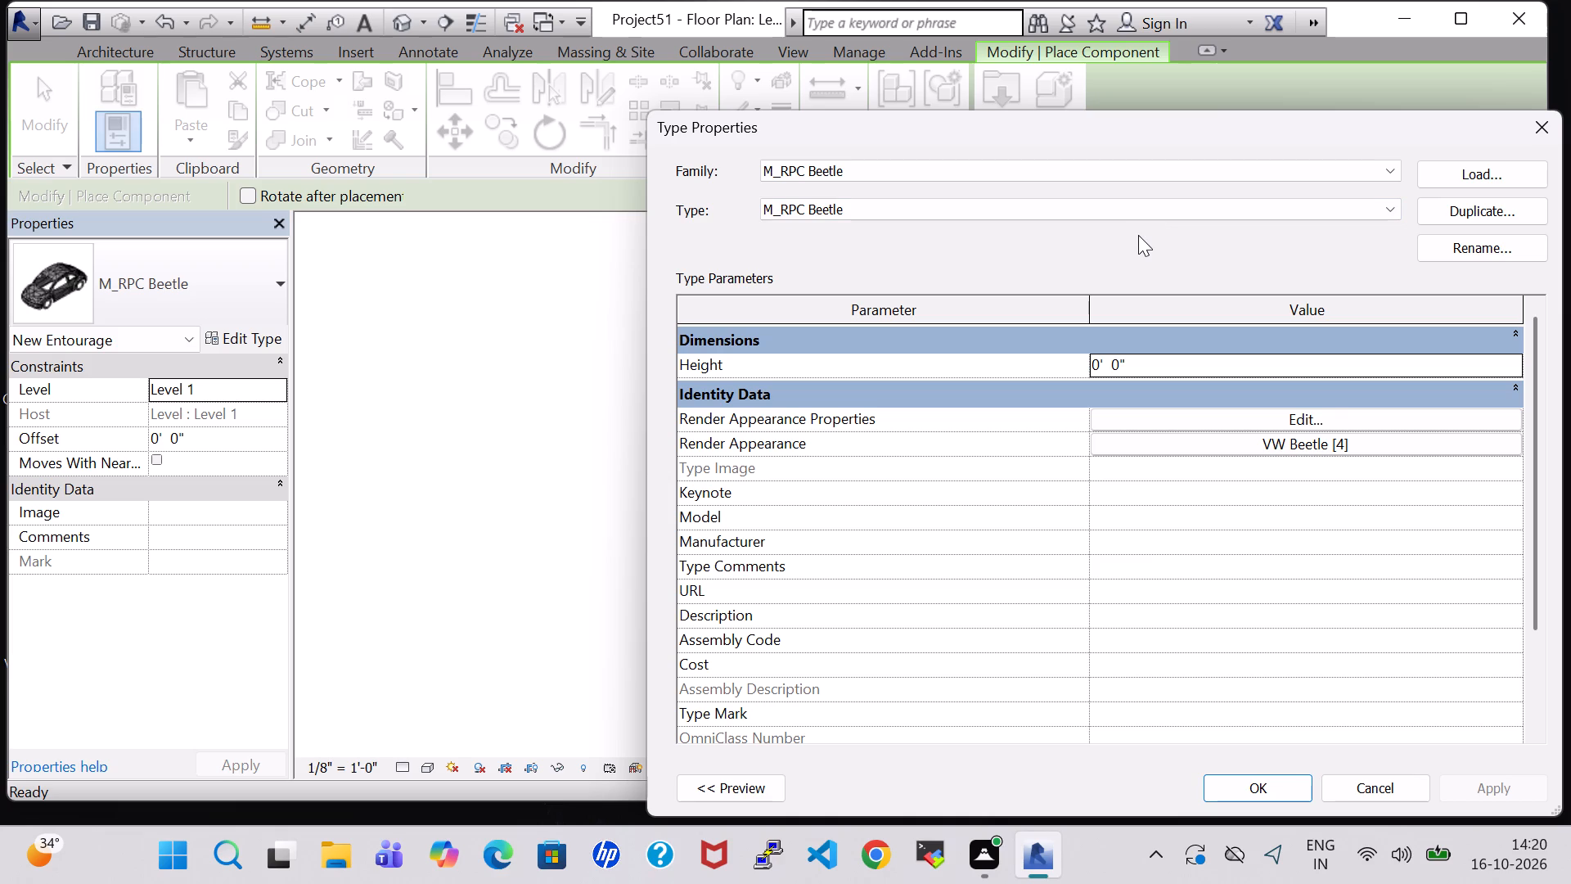
pyautogui.click(1329, 424)
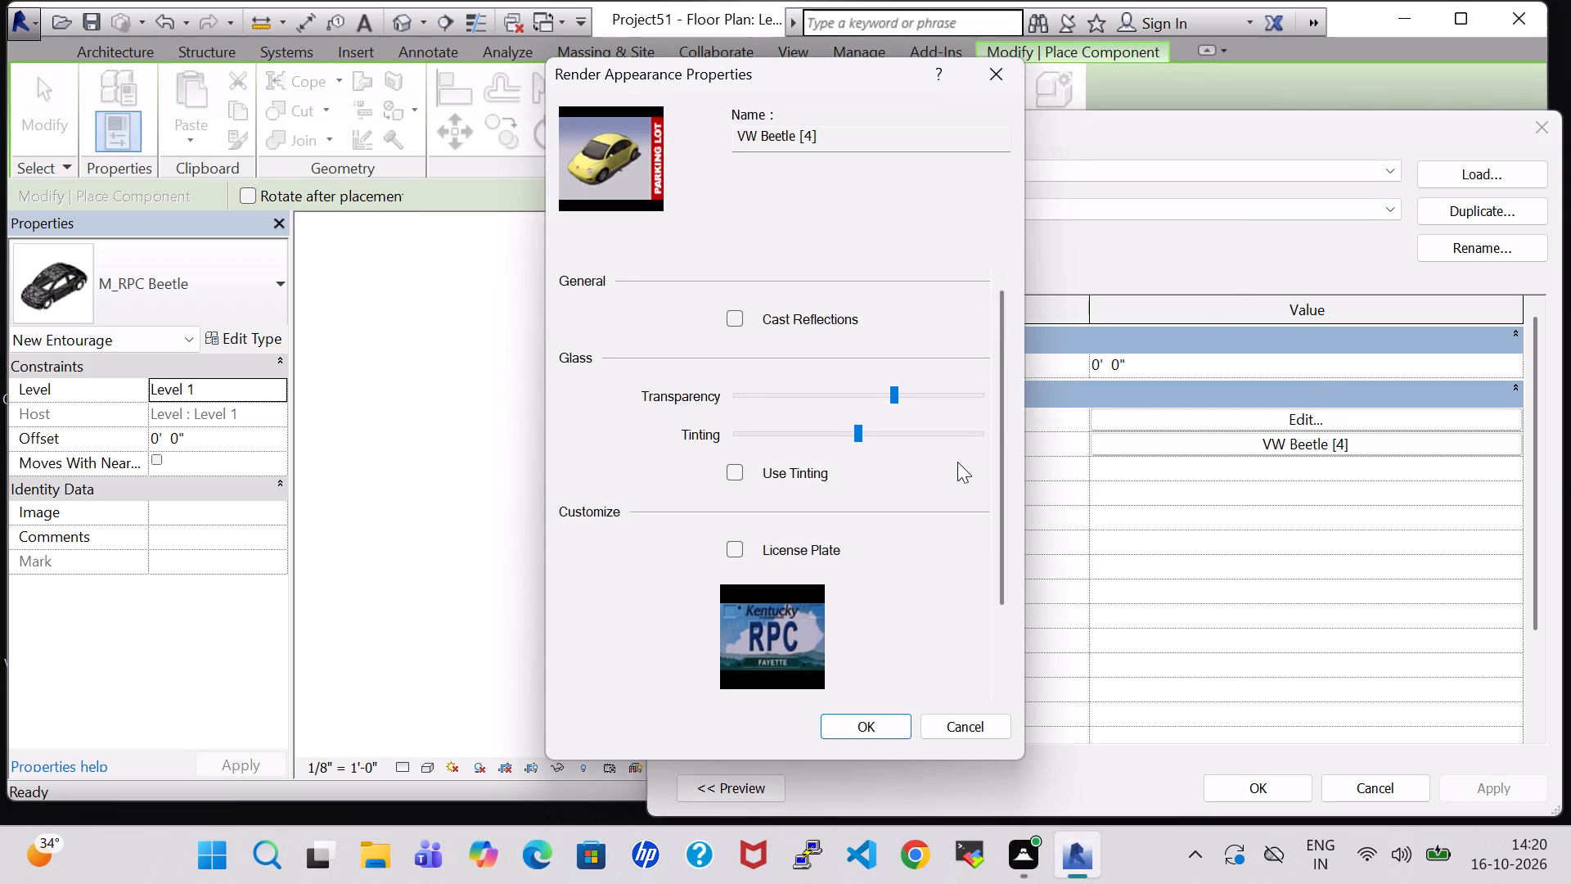
pyautogui.click(981, 84)
pyautogui.click(1551, 129)
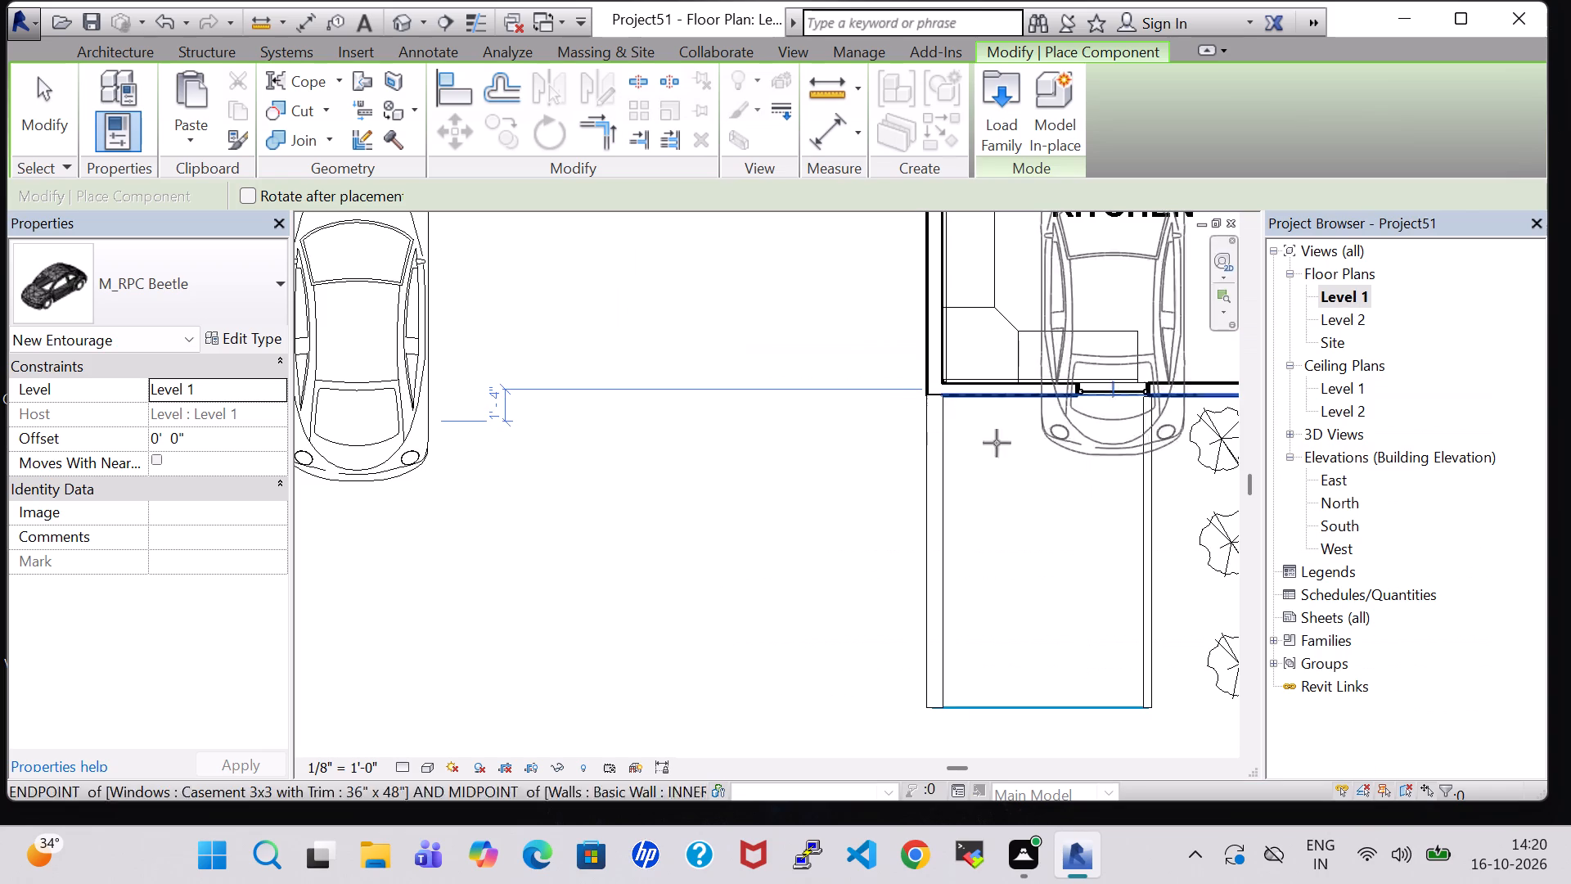
# Place one M_RPC Beetle car lengthwise in the parking space in front of the kitchen wall and finish placing components.
pyautogui.scroll(-3, 582, 584)
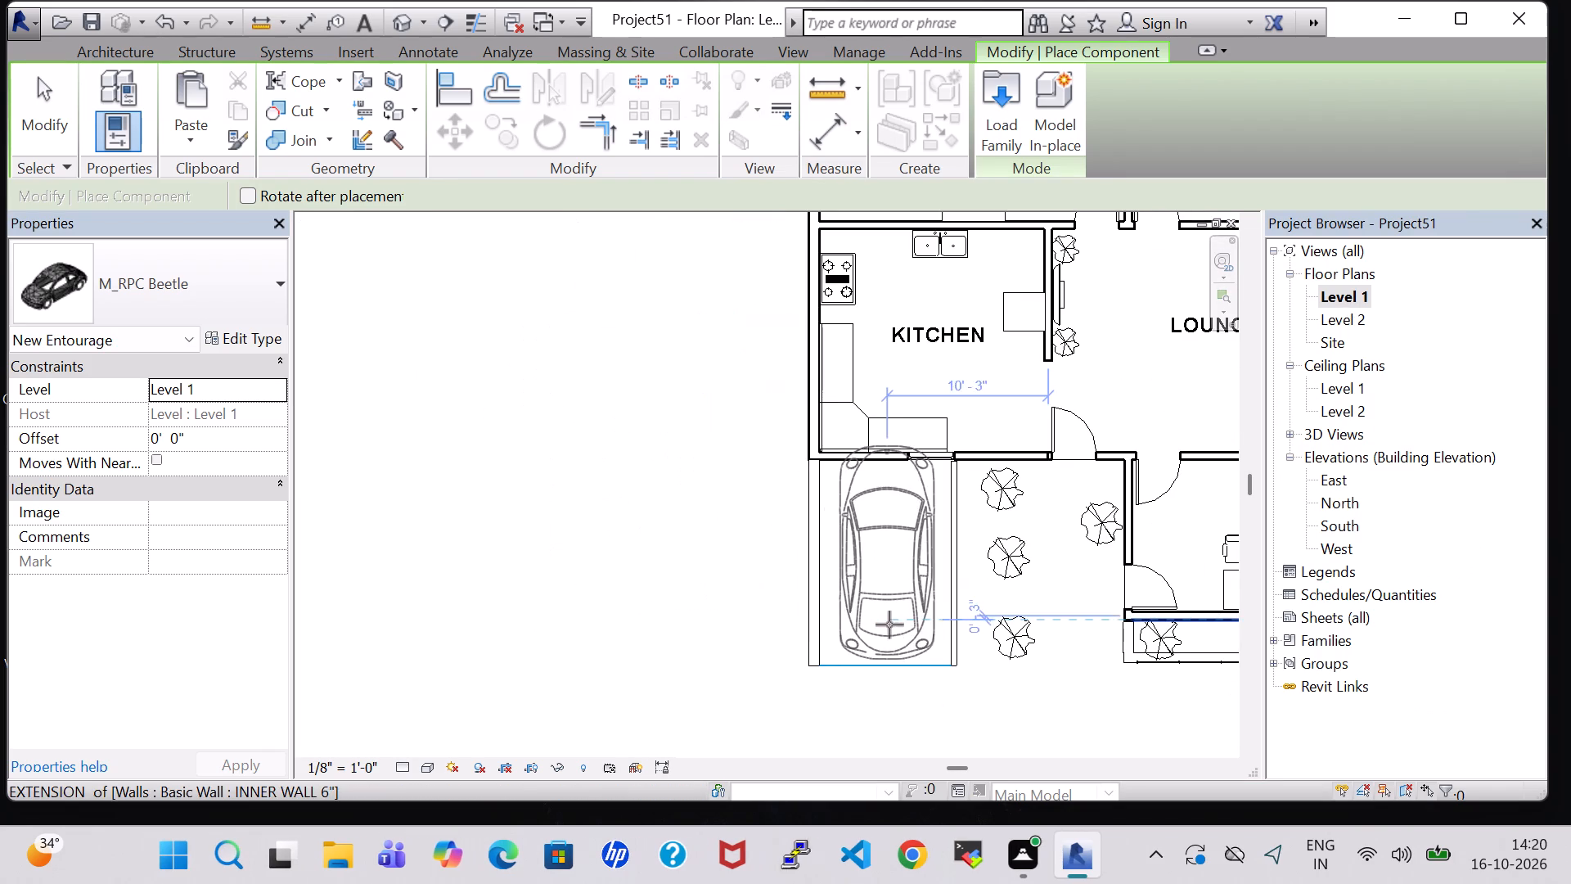
pyautogui.scroll(6, 885, 641)
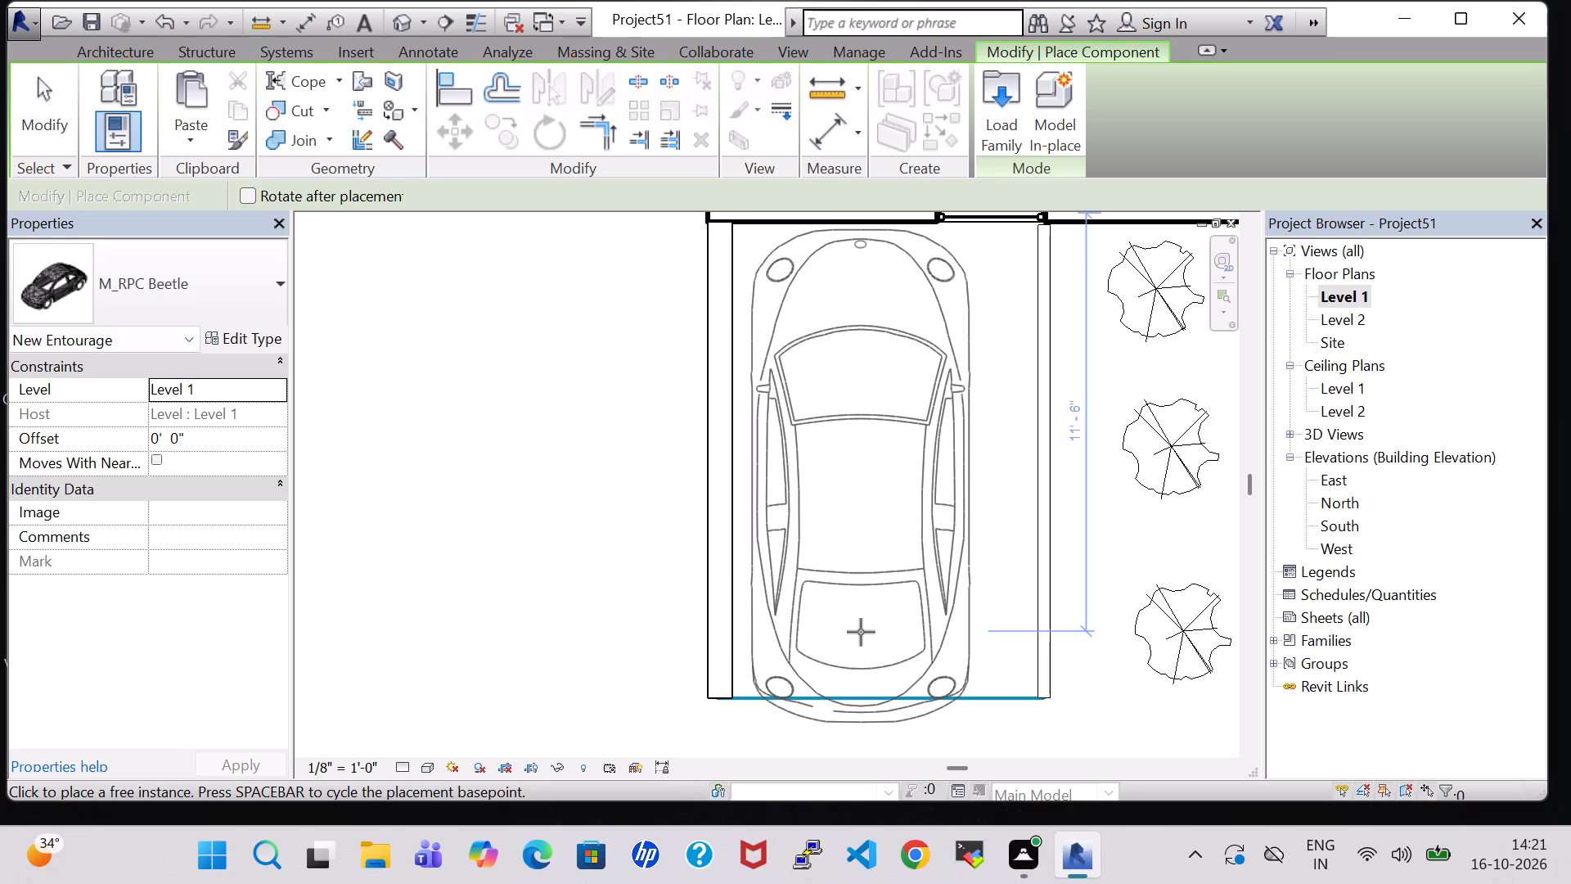
pyautogui.click(861, 632)
pyautogui.press('Escape')
pyautogui.press('Escape')
pyautogui.press('Escape')
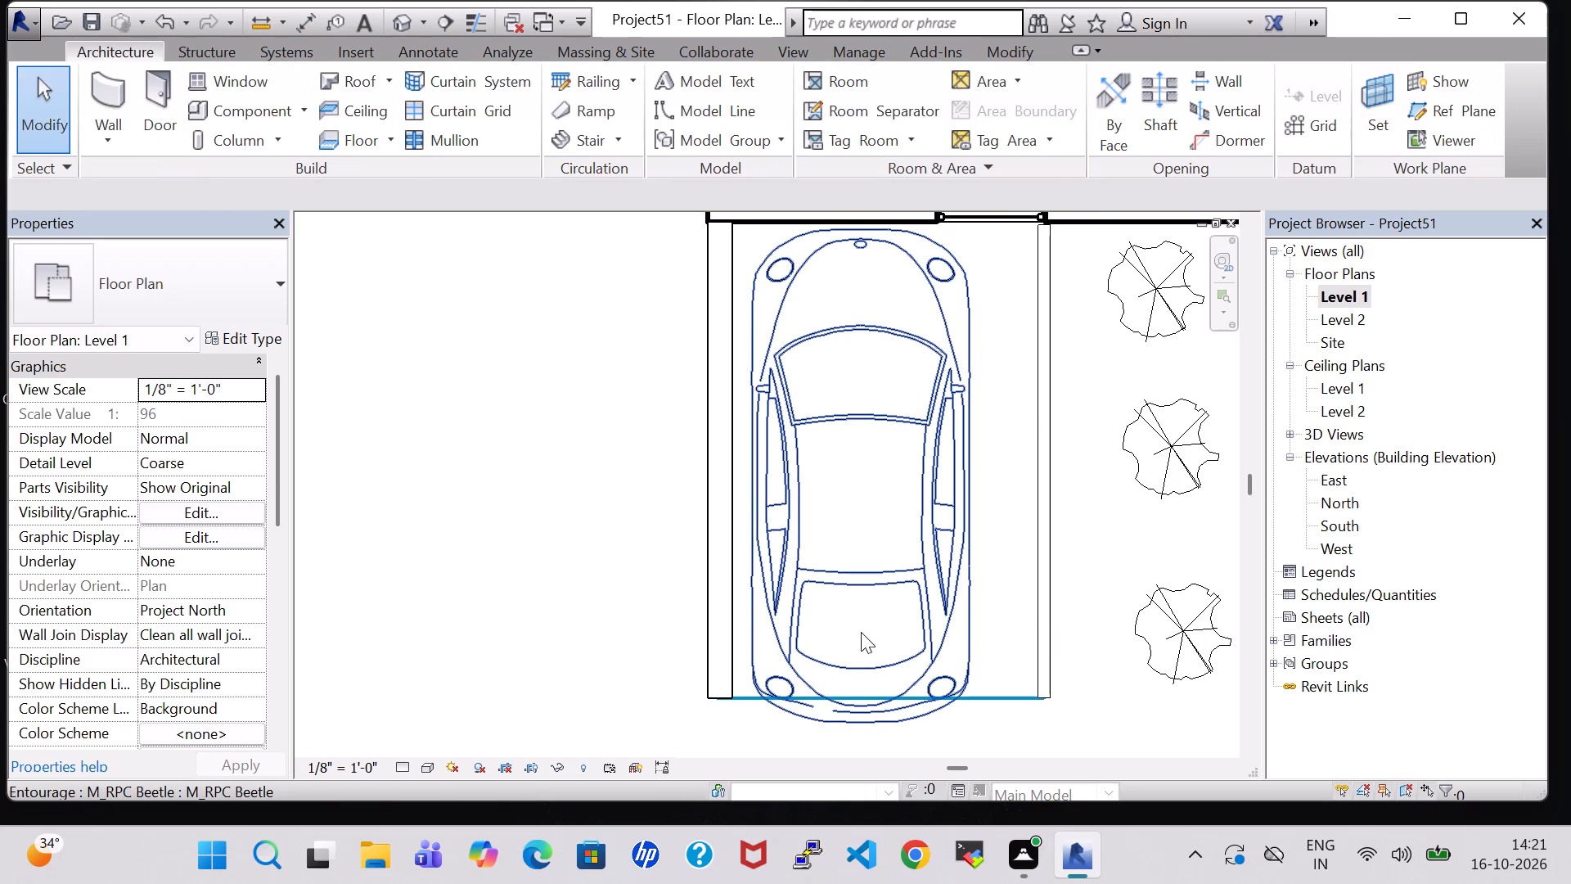
# Open the 3D view and examine how the car sits between the low boundary wall and the parking line.
pyautogui.click(402, 9)
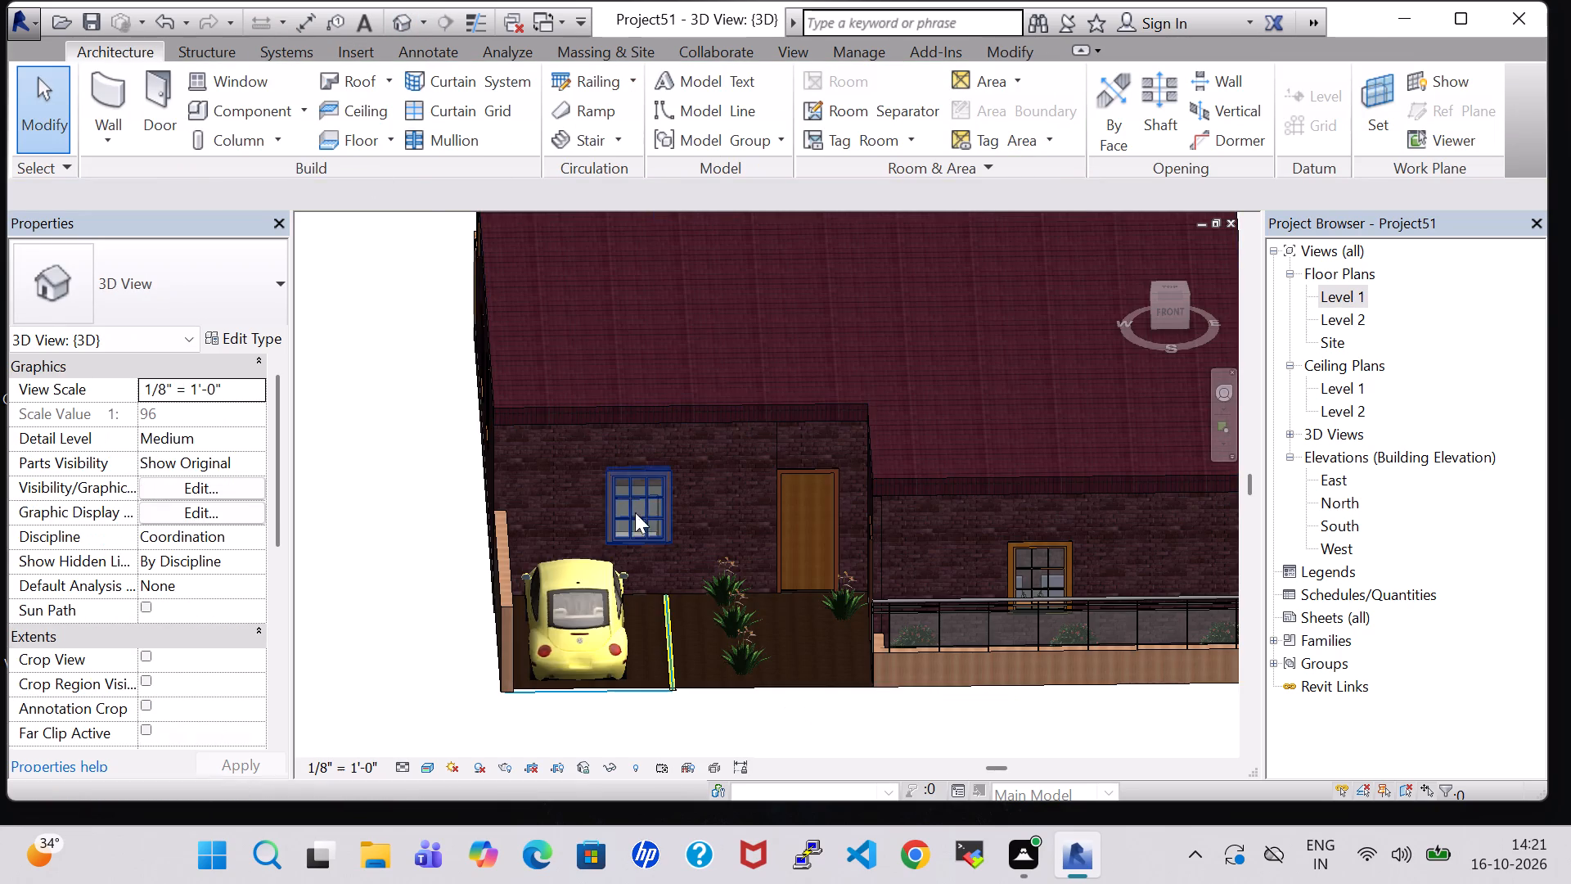
pyautogui.scroll(5, 664, 727)
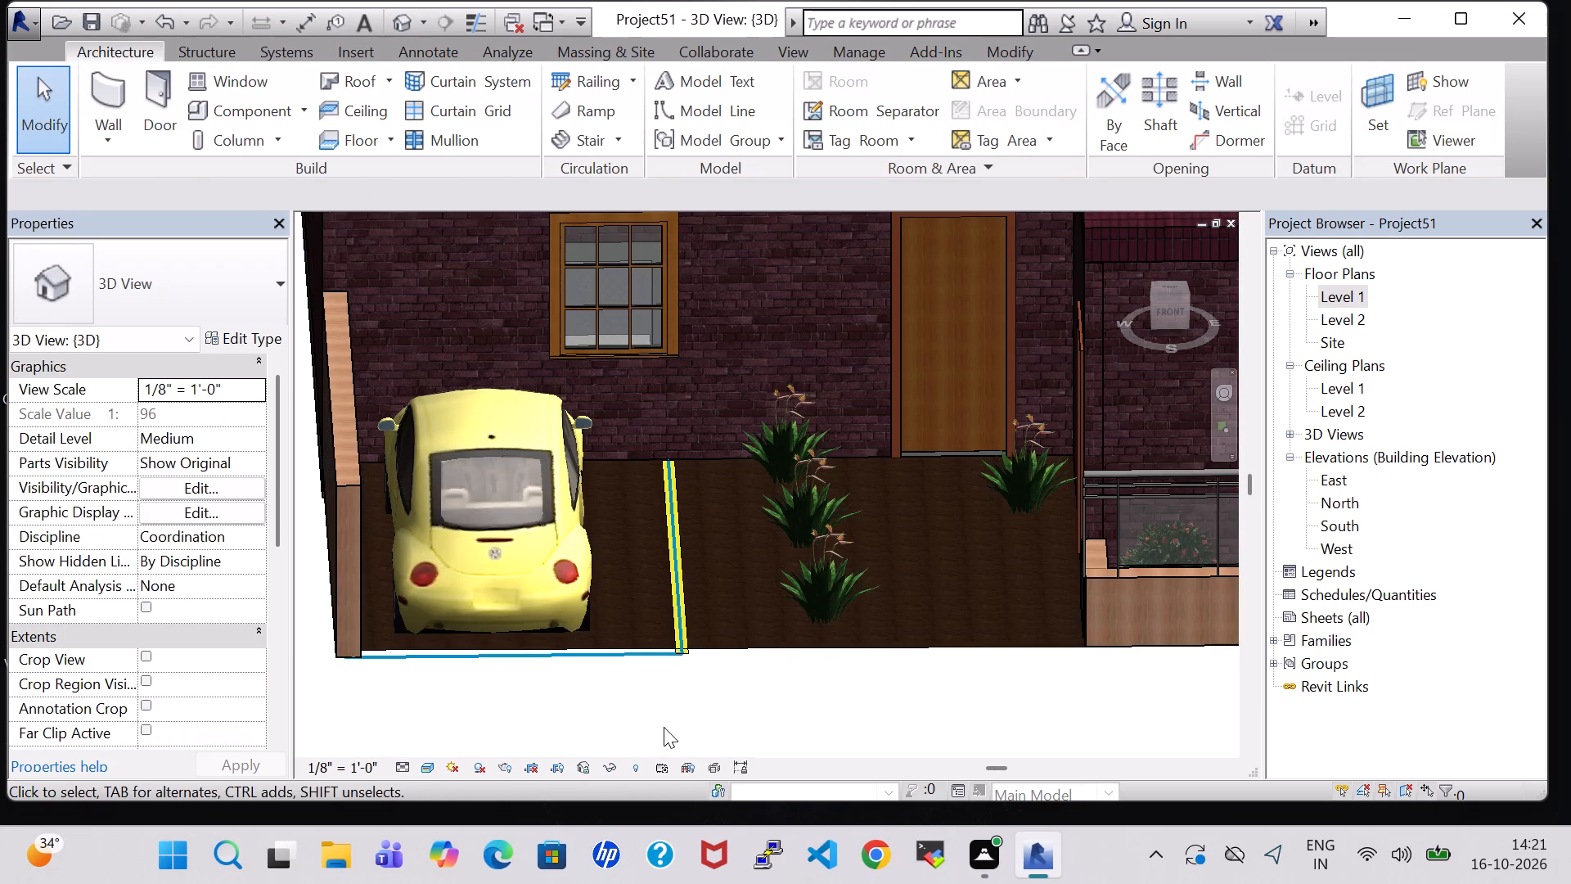
pyautogui.scroll(2, 664, 727)
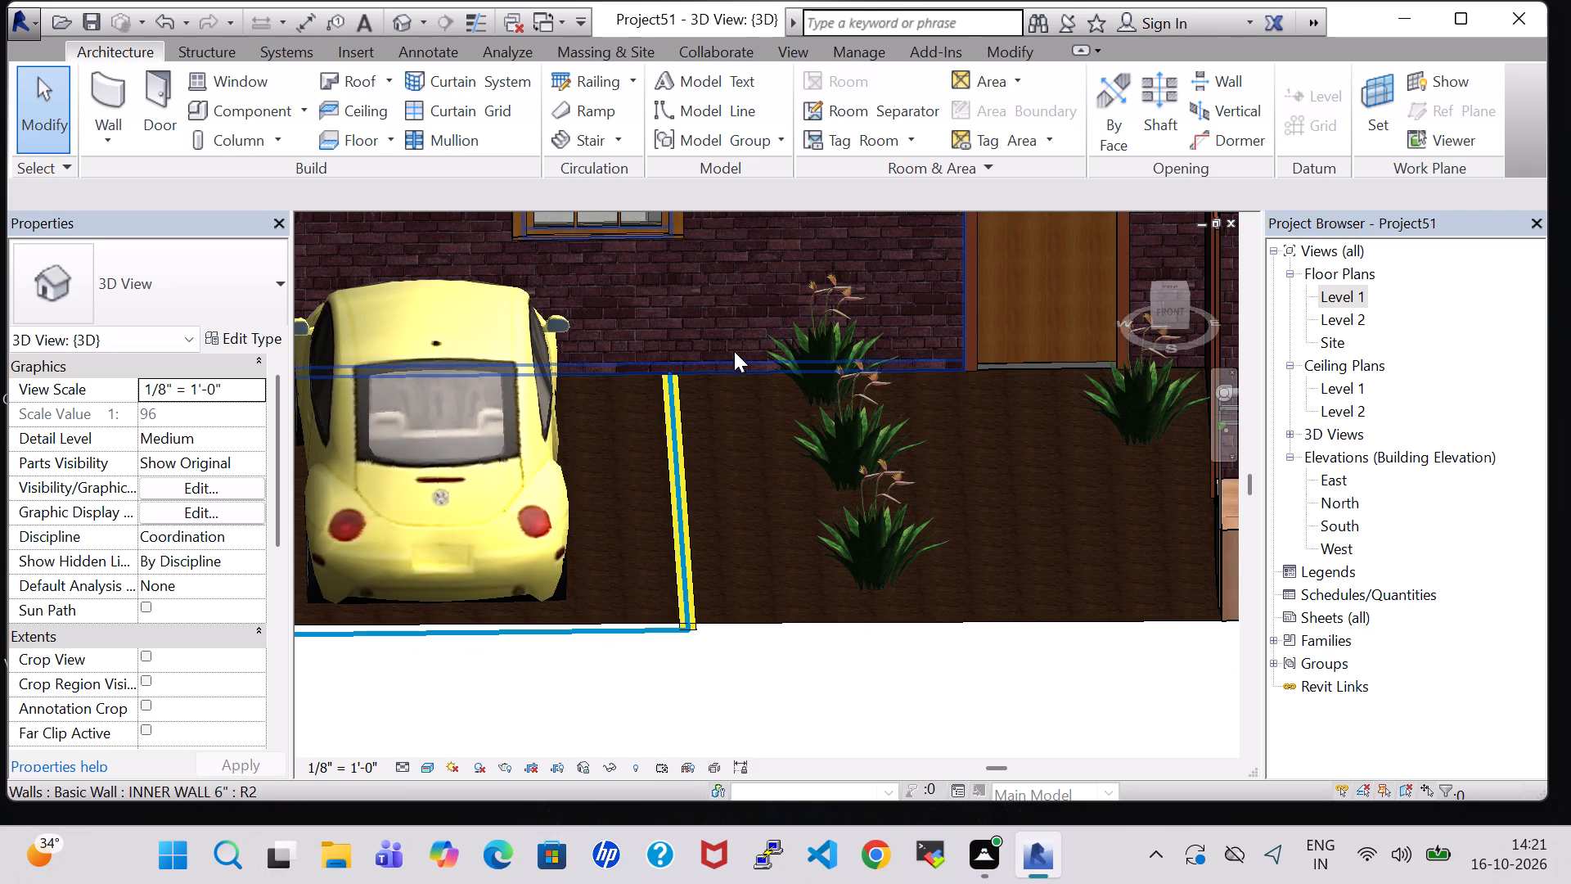
pyautogui.click(755, 471)
pyautogui.keyDown('shift'); pyautogui.moveTo(755, 458); pyautogui.dragTo(755, 552, button='middle'); pyautogui.keyUp('shift')
pyautogui.moveTo(755, 552); pyautogui.dragTo(885, 520, button='middle')
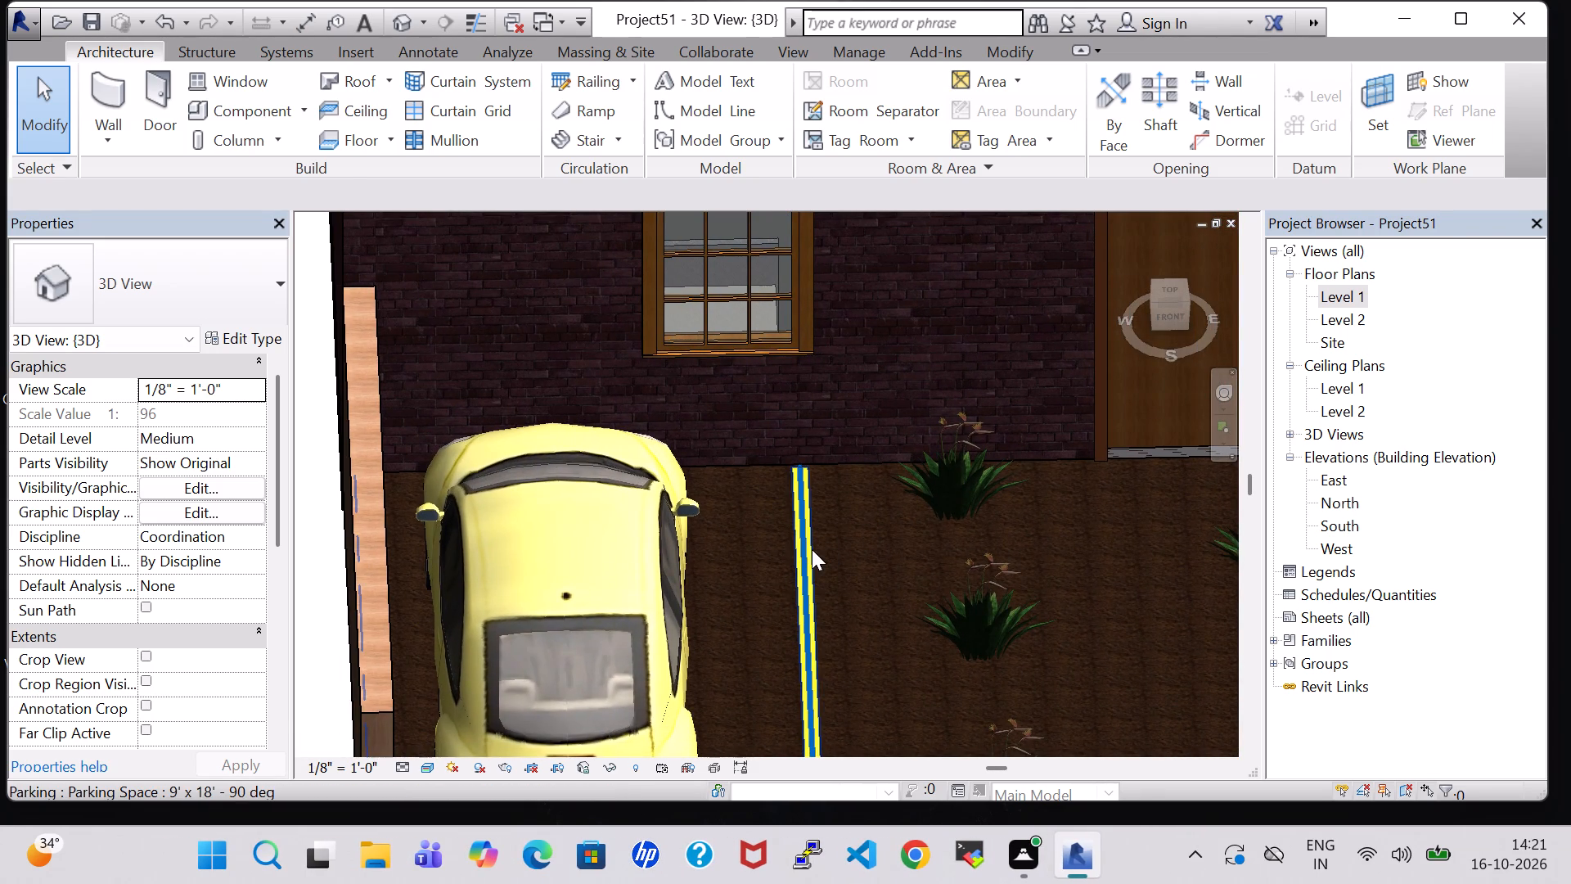
pyautogui.scroll(-3, 792, 551)
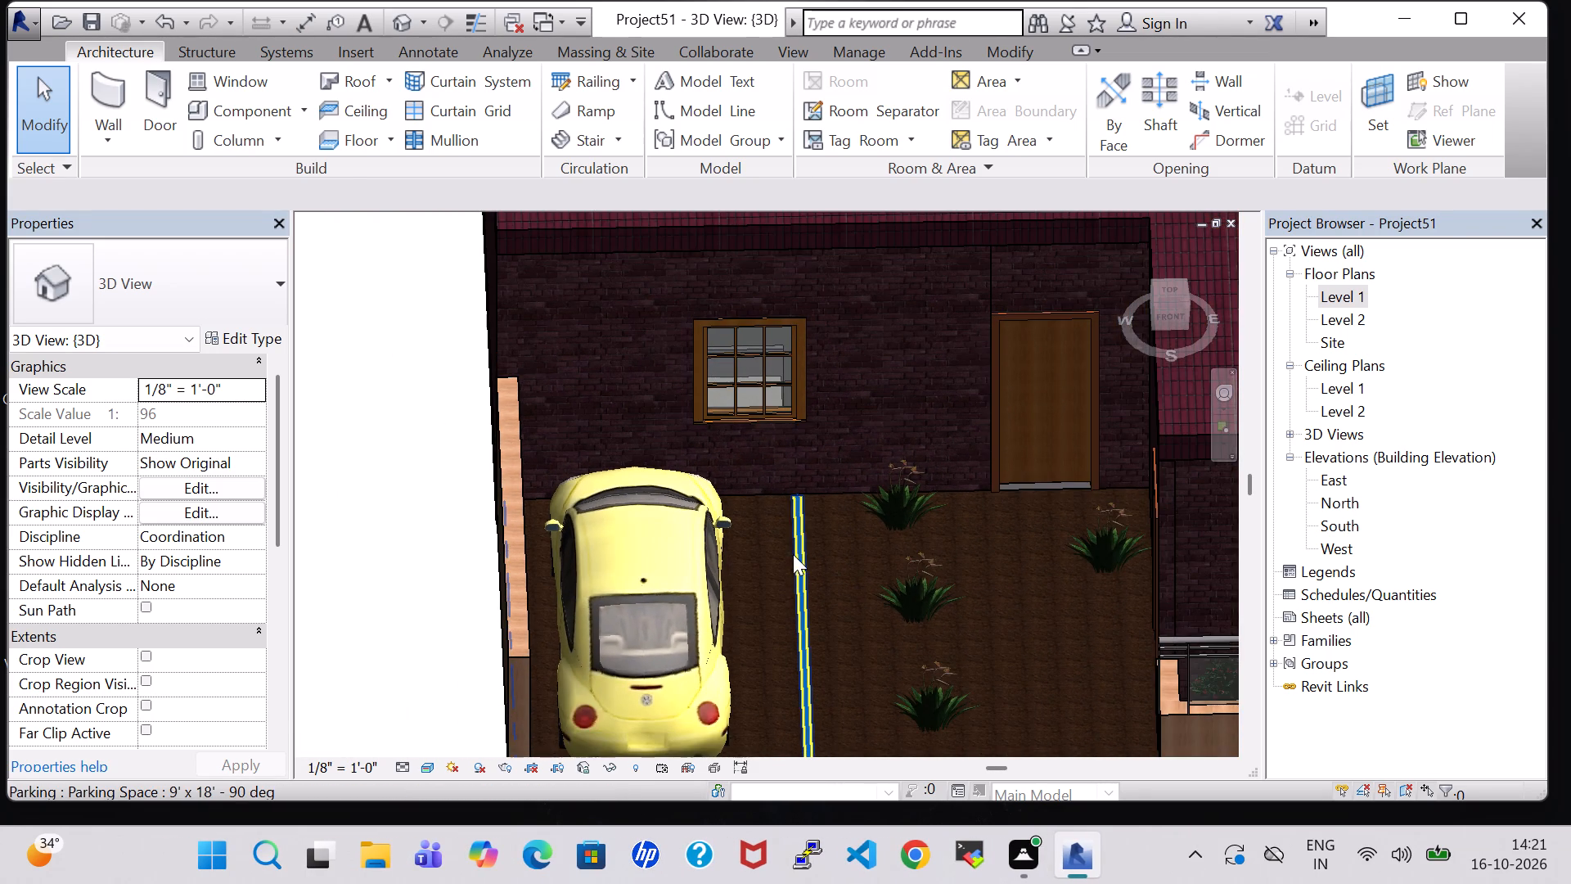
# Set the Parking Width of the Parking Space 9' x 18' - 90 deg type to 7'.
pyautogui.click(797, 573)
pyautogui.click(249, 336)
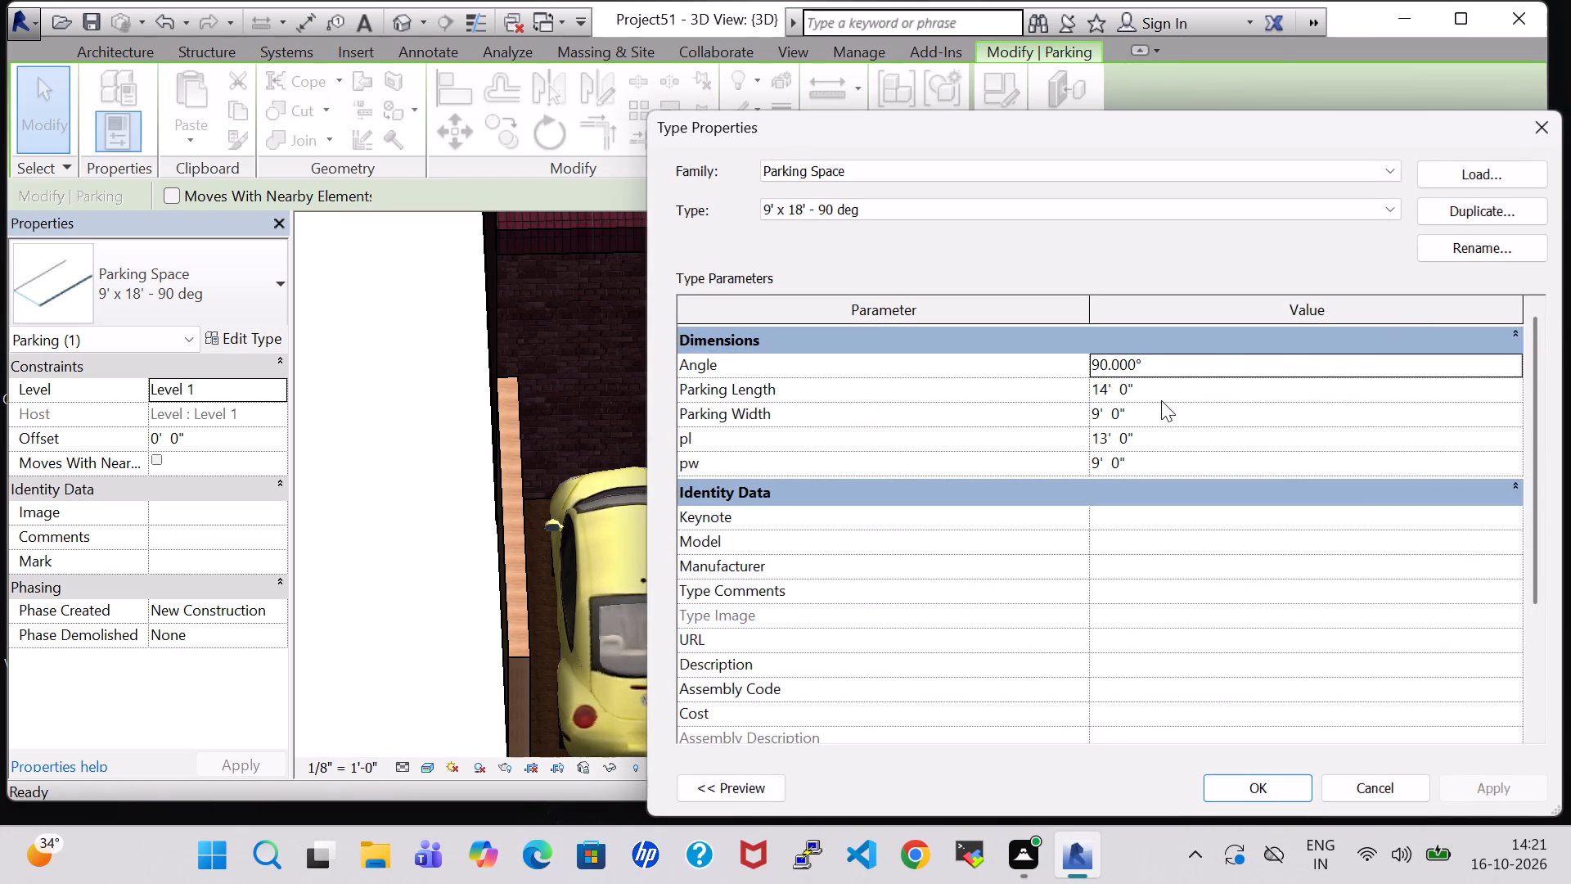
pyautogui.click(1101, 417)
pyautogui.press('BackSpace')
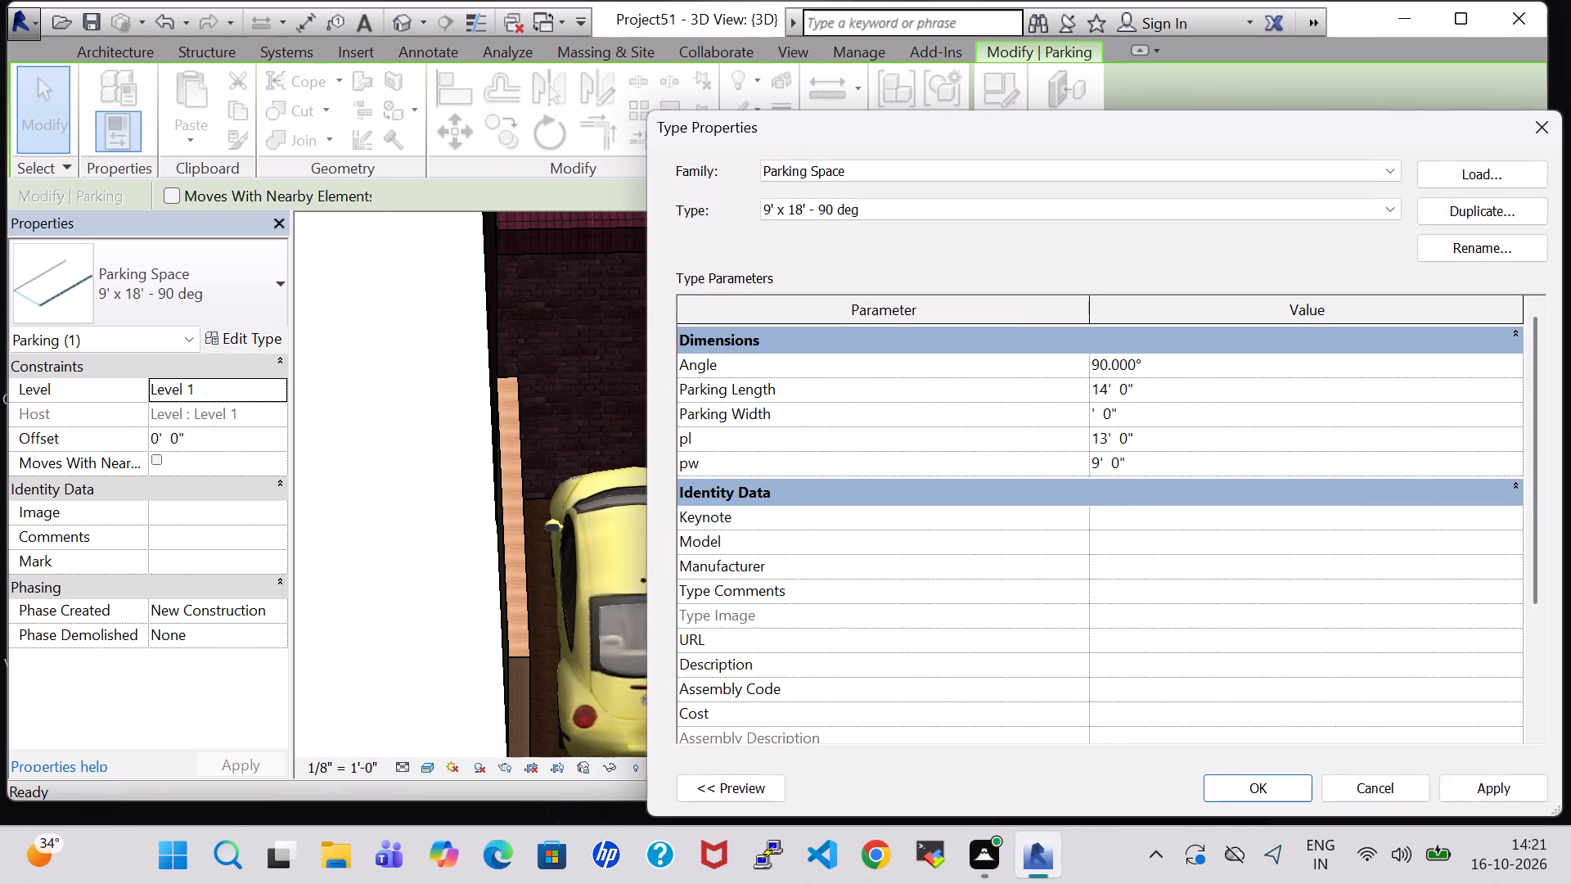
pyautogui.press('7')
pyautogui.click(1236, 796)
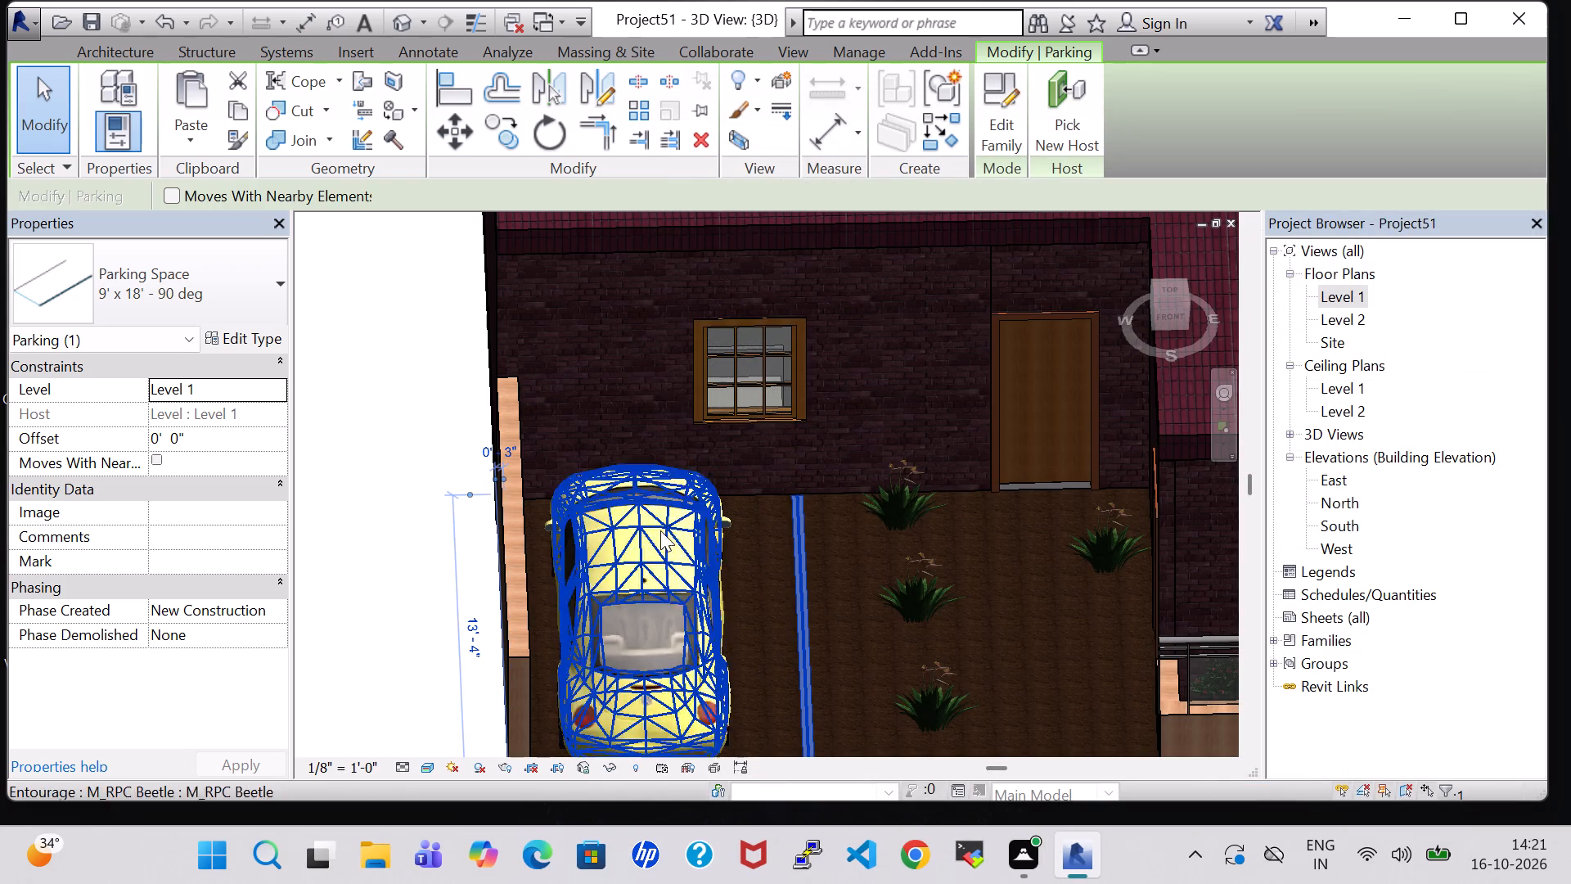
# Set the Parking Width type parameter of the parking space to 5'.
pyautogui.click(230, 336)
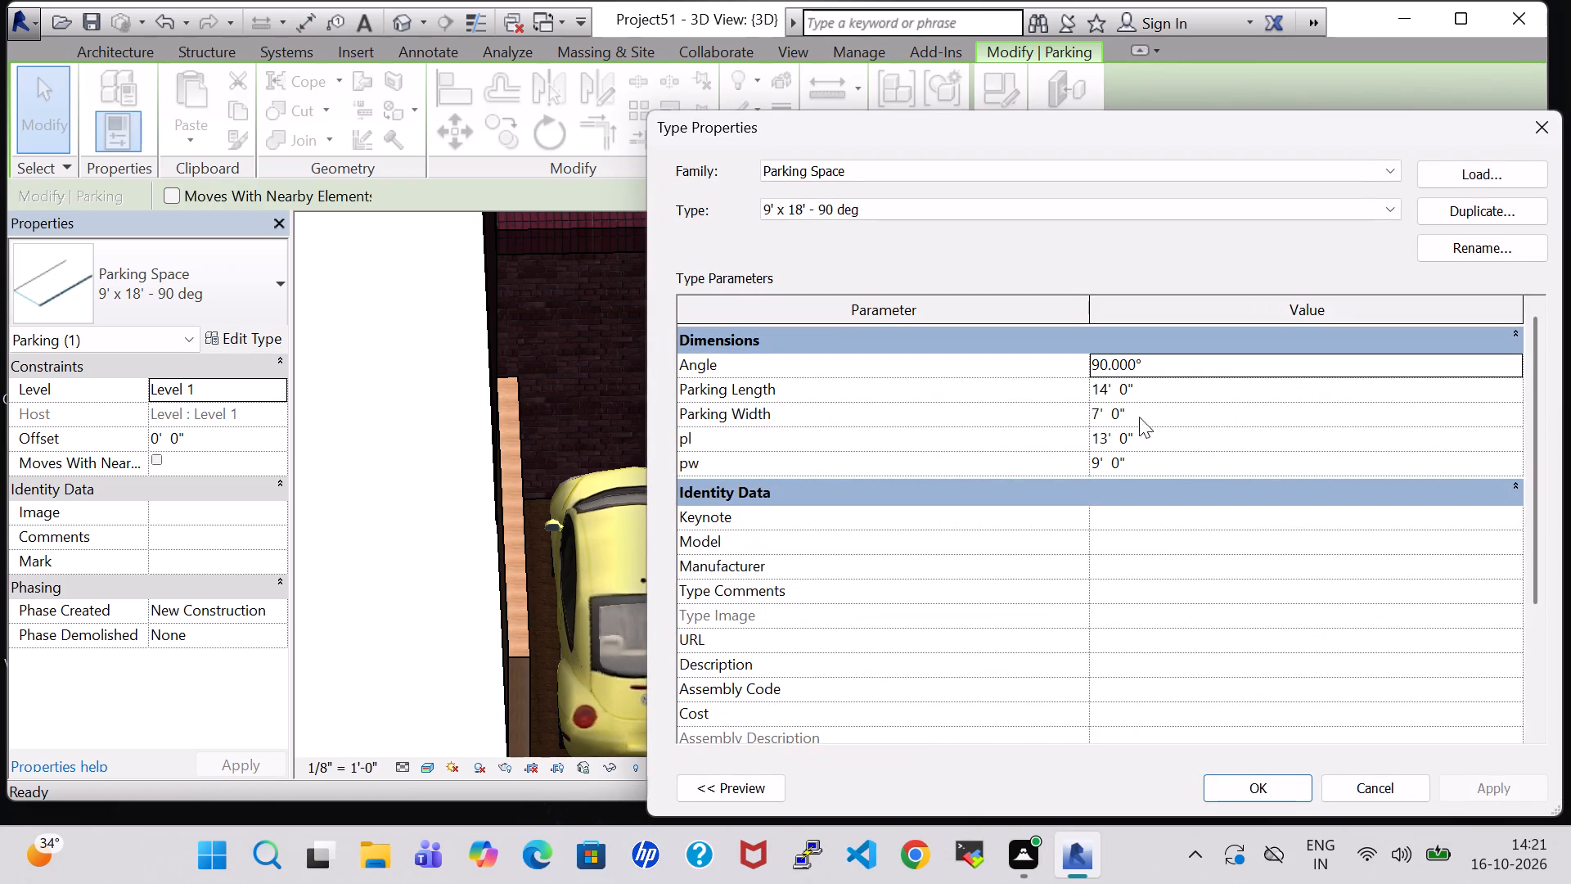
pyautogui.click(1096, 417)
pyautogui.click(1096, 417)
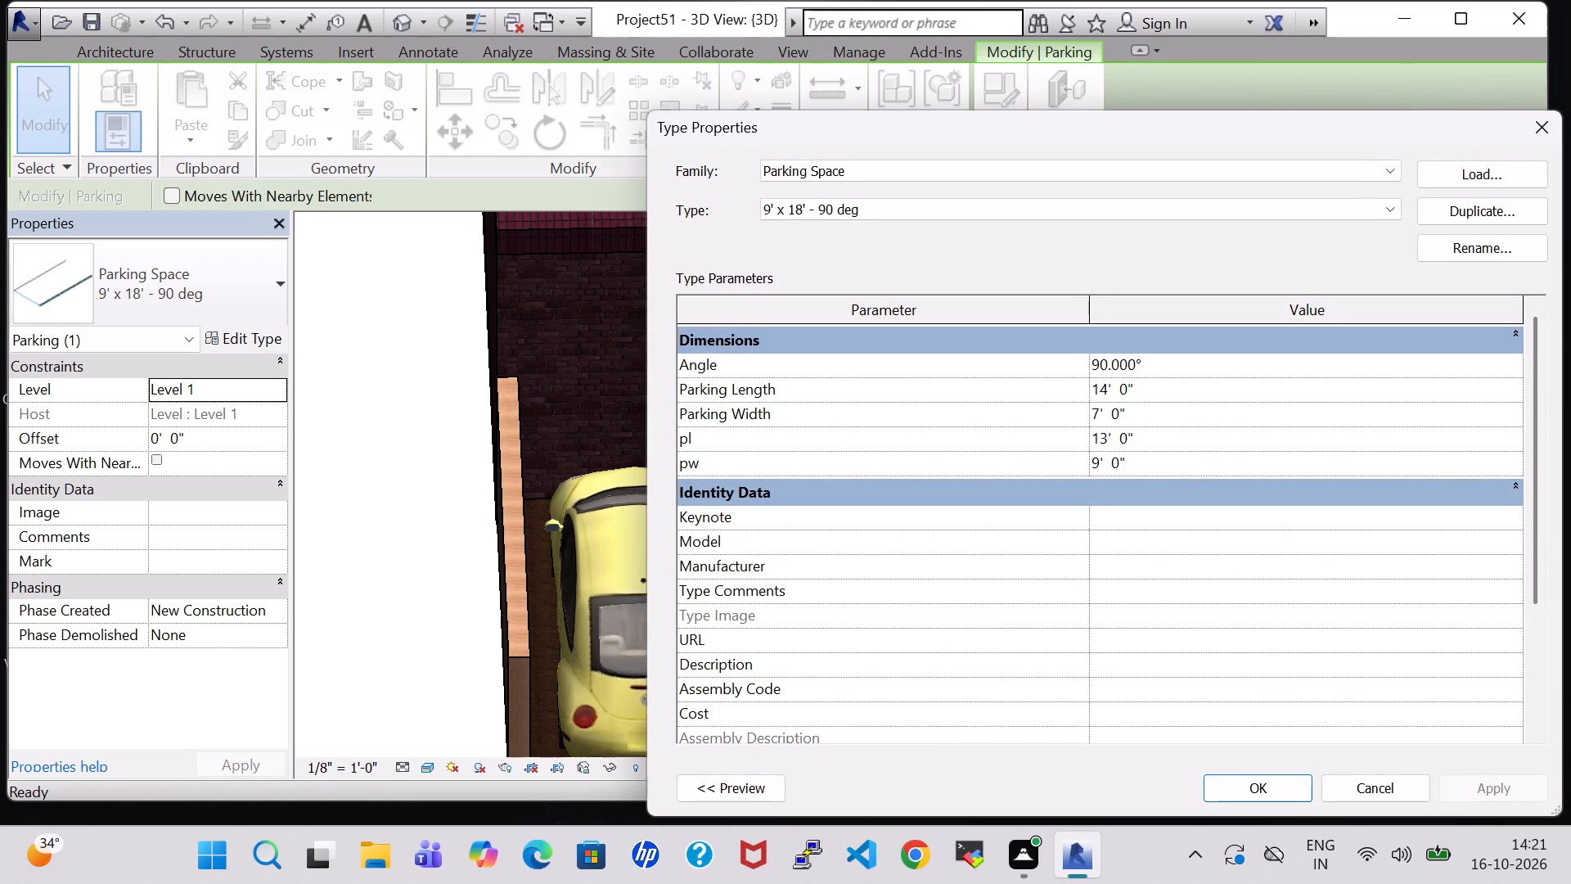
pyautogui.press('BackSpace')
pyautogui.press('6')
pyautogui.click(1096, 417)
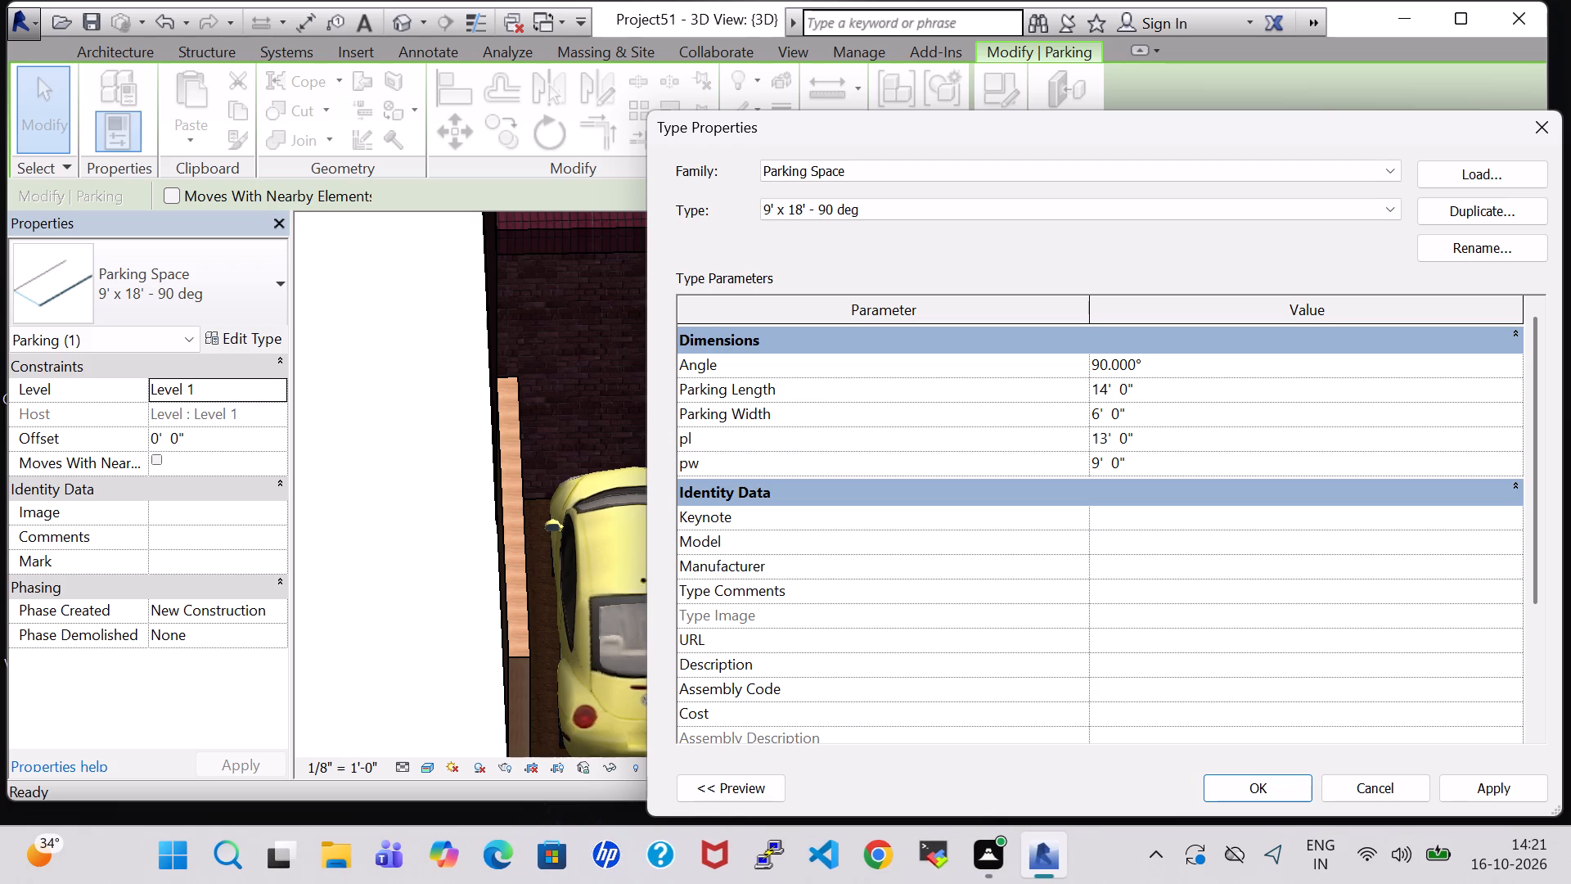
pyautogui.press('BackSpace')
pyautogui.press('5')
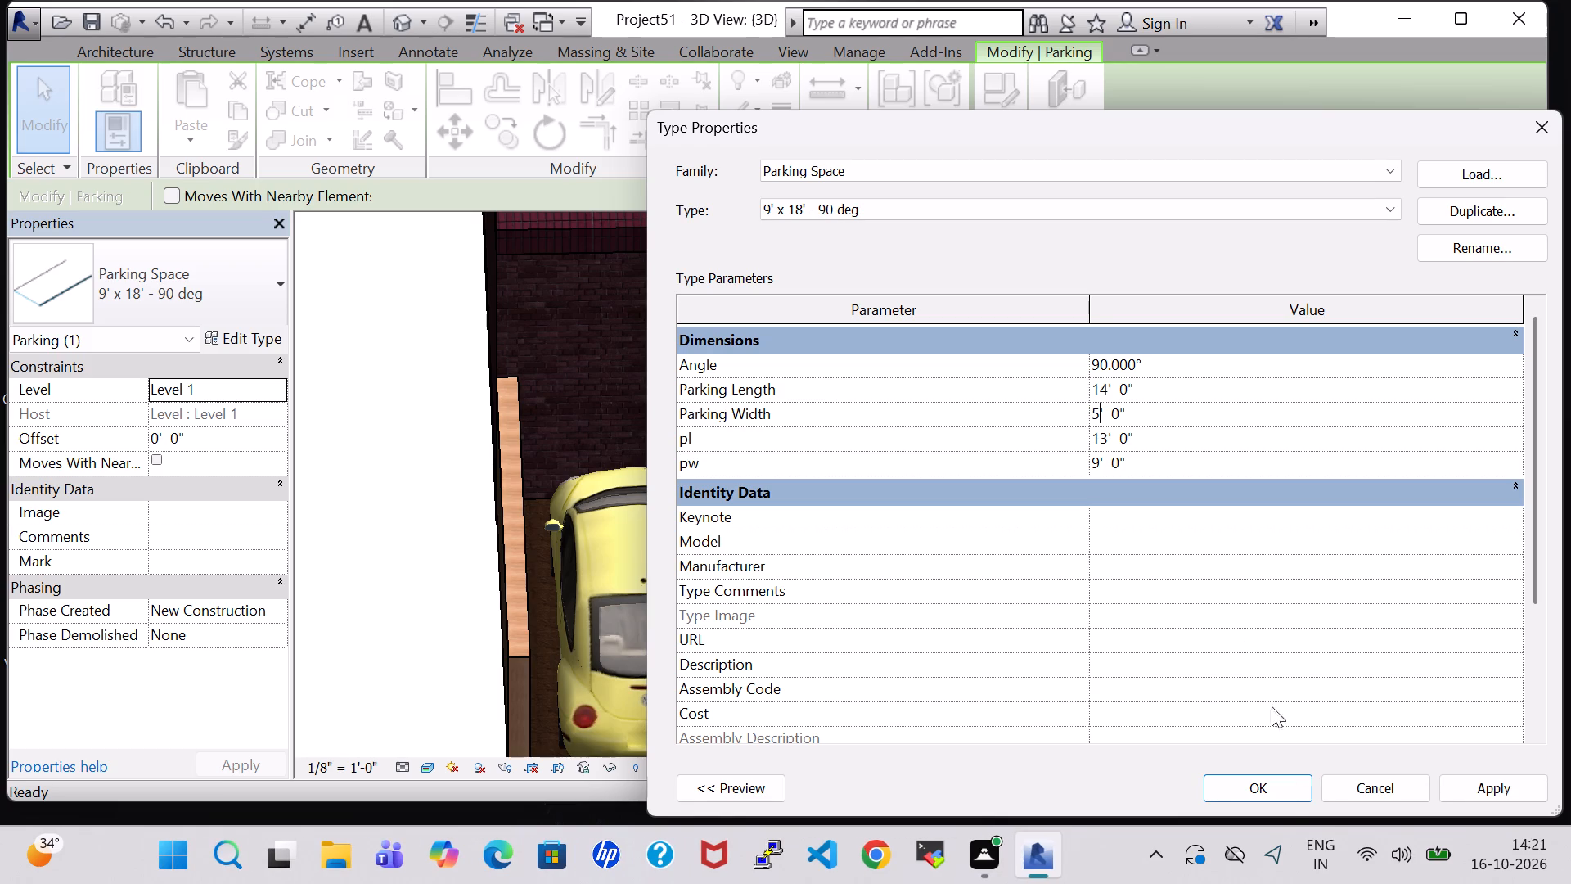
pyautogui.click(1288, 792)
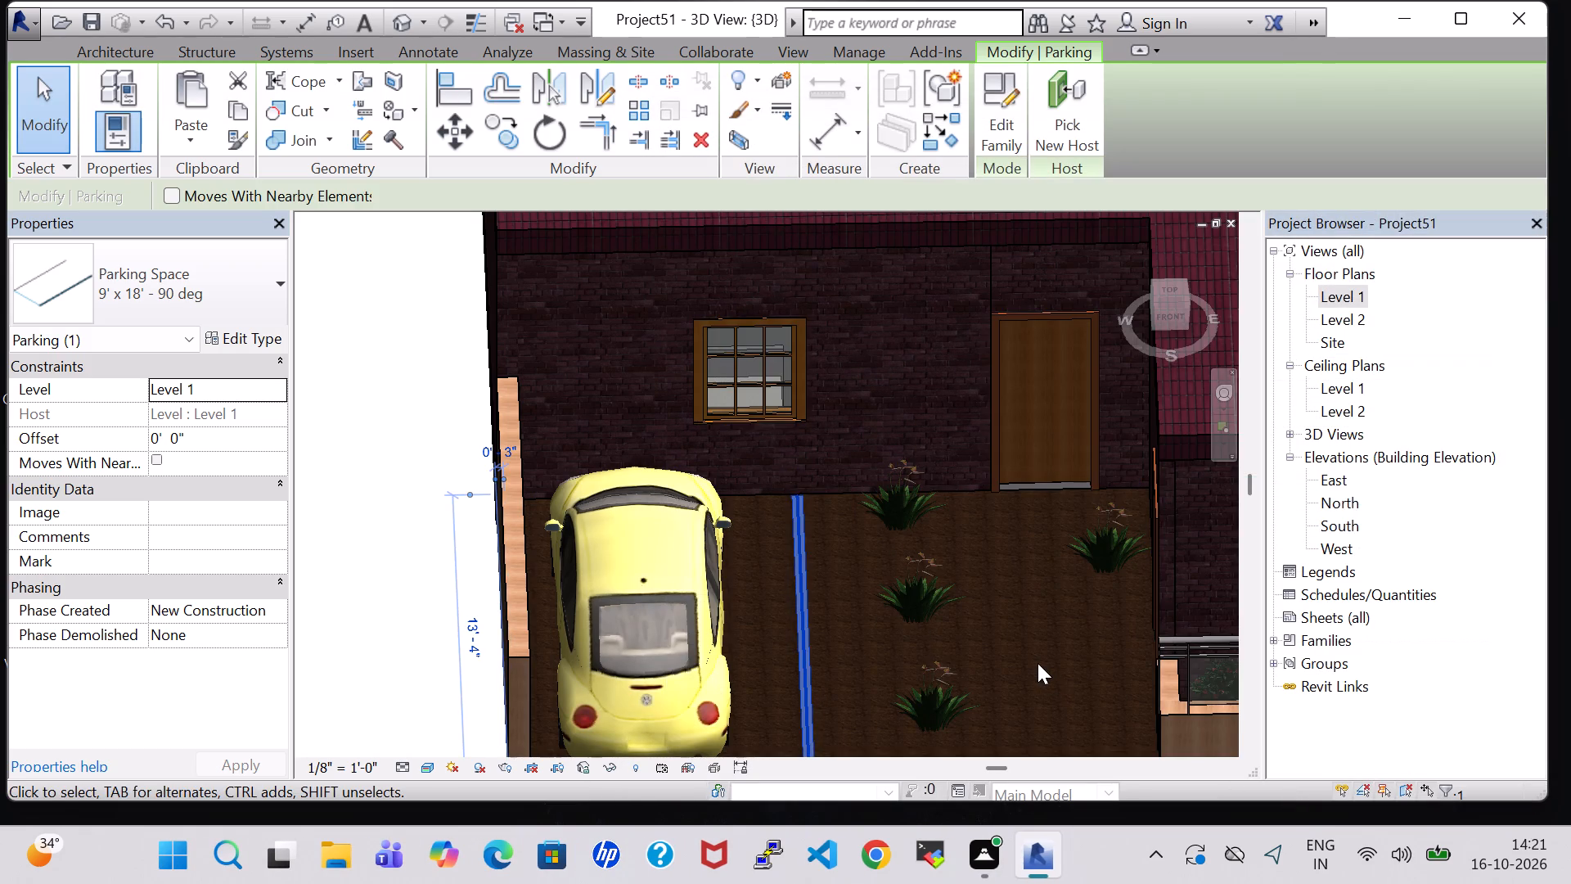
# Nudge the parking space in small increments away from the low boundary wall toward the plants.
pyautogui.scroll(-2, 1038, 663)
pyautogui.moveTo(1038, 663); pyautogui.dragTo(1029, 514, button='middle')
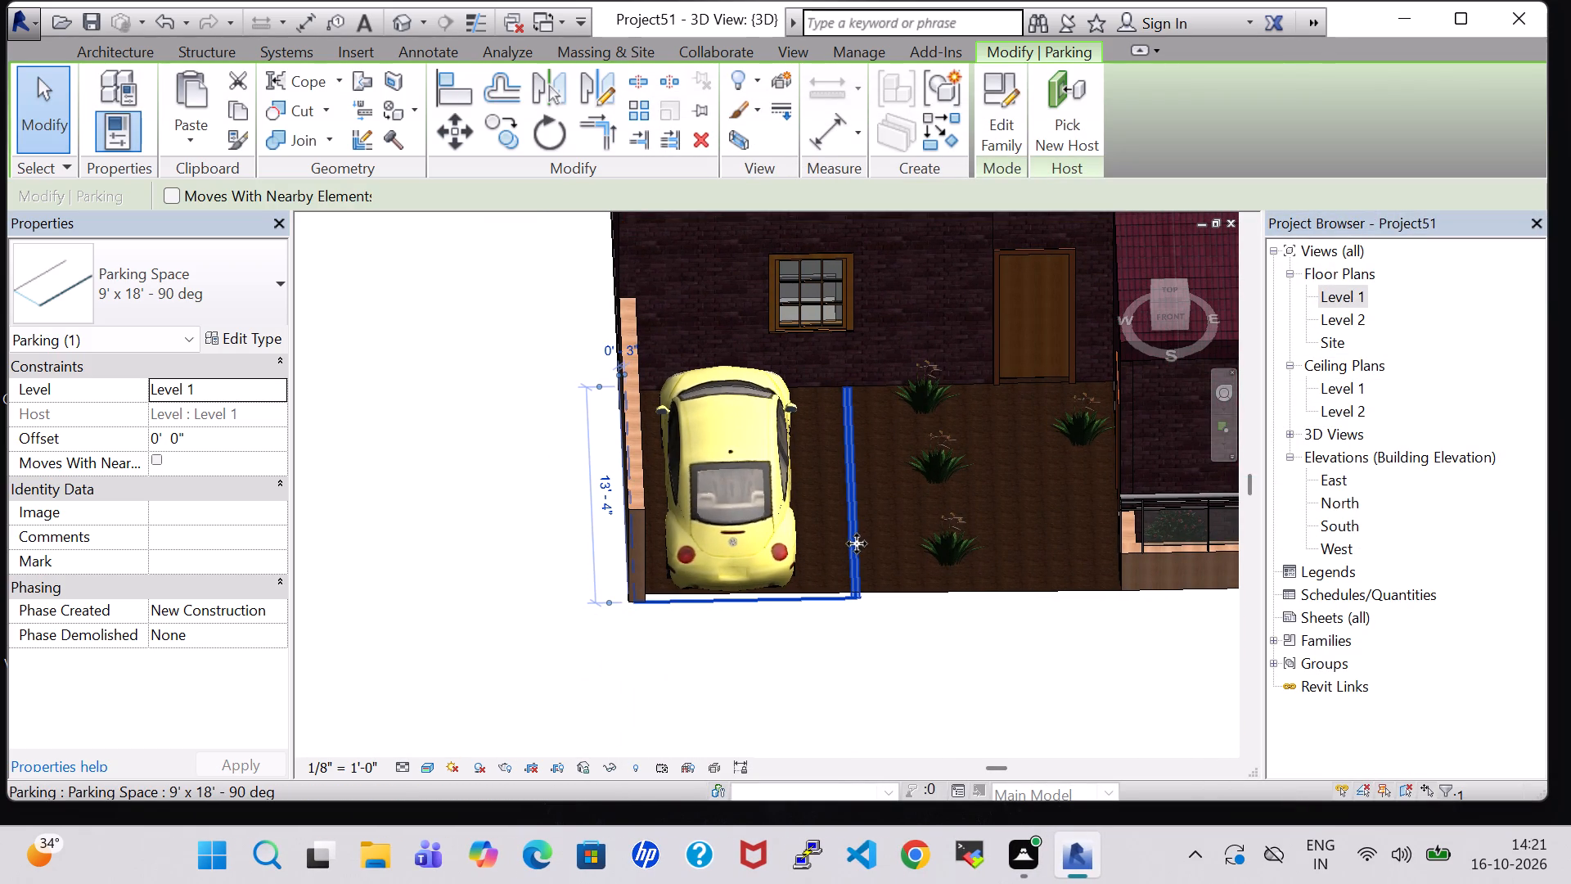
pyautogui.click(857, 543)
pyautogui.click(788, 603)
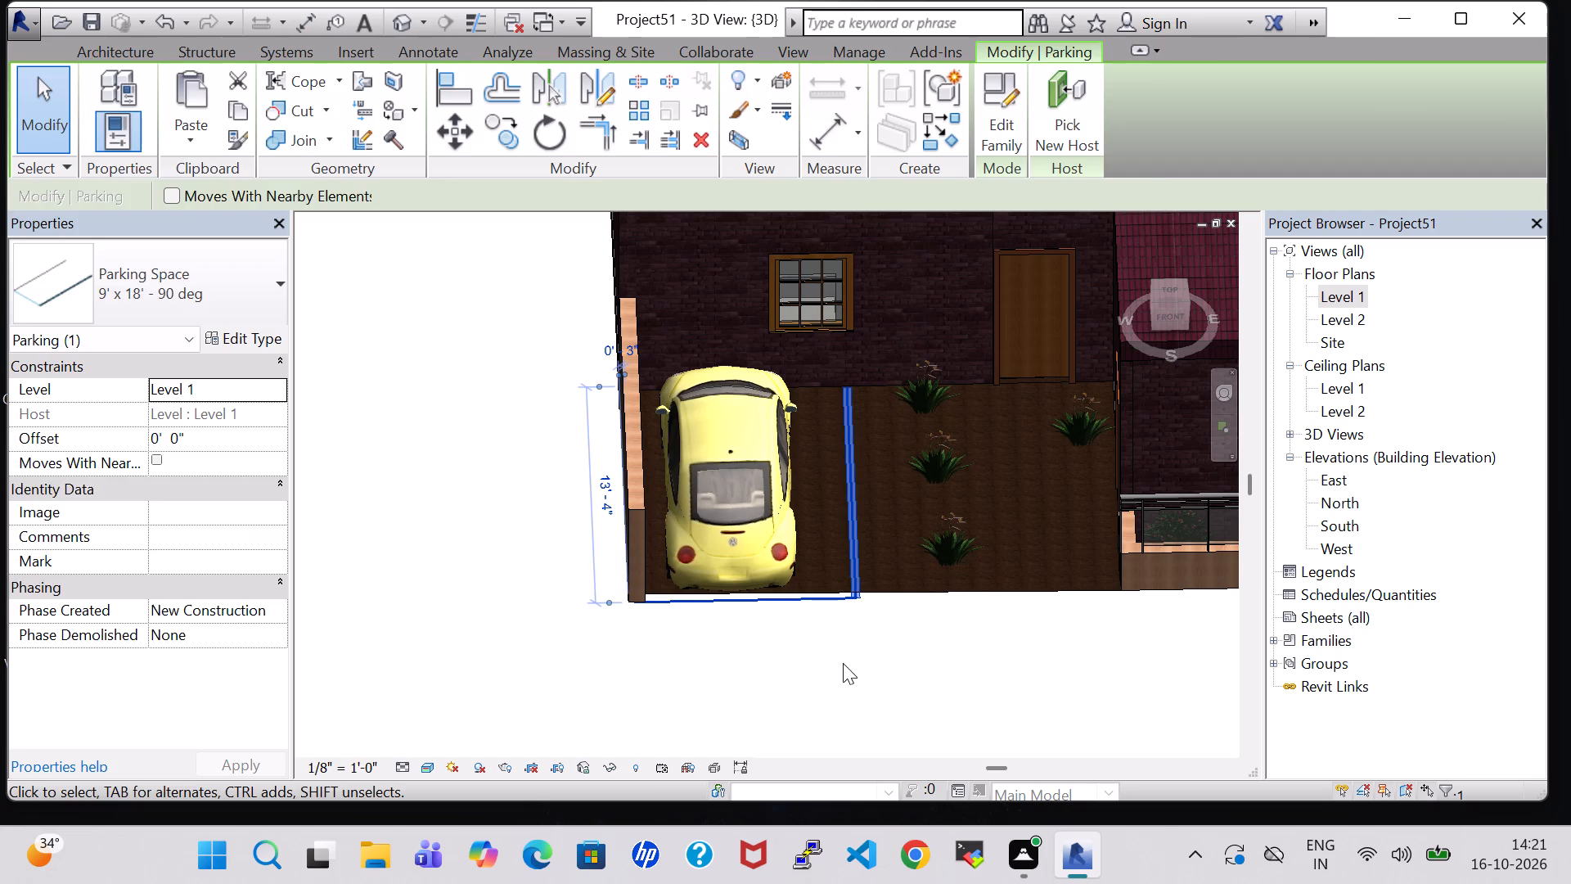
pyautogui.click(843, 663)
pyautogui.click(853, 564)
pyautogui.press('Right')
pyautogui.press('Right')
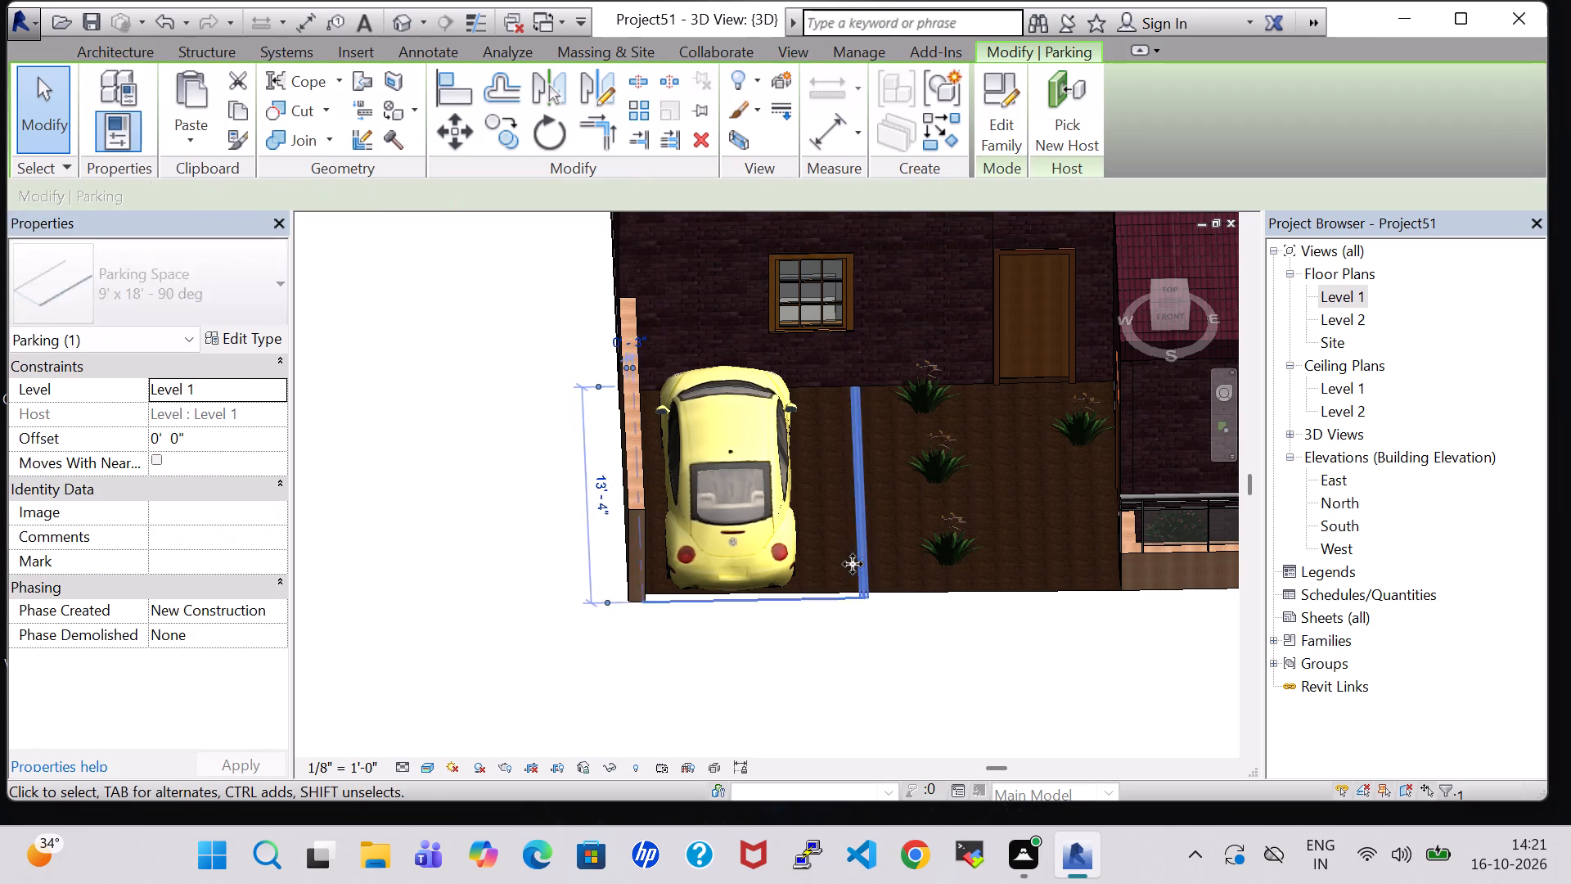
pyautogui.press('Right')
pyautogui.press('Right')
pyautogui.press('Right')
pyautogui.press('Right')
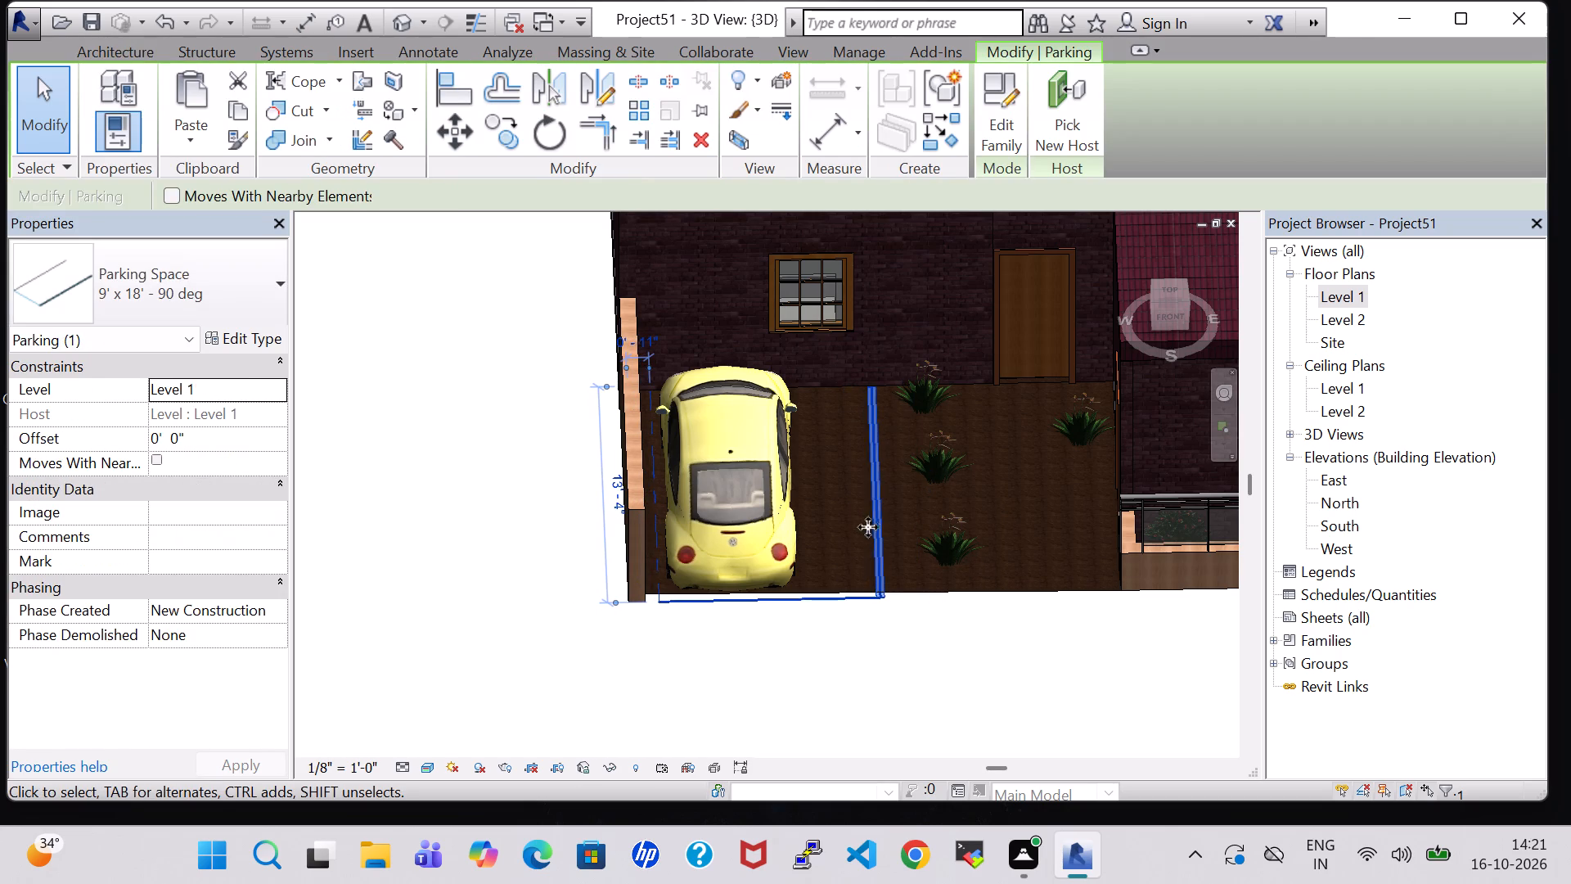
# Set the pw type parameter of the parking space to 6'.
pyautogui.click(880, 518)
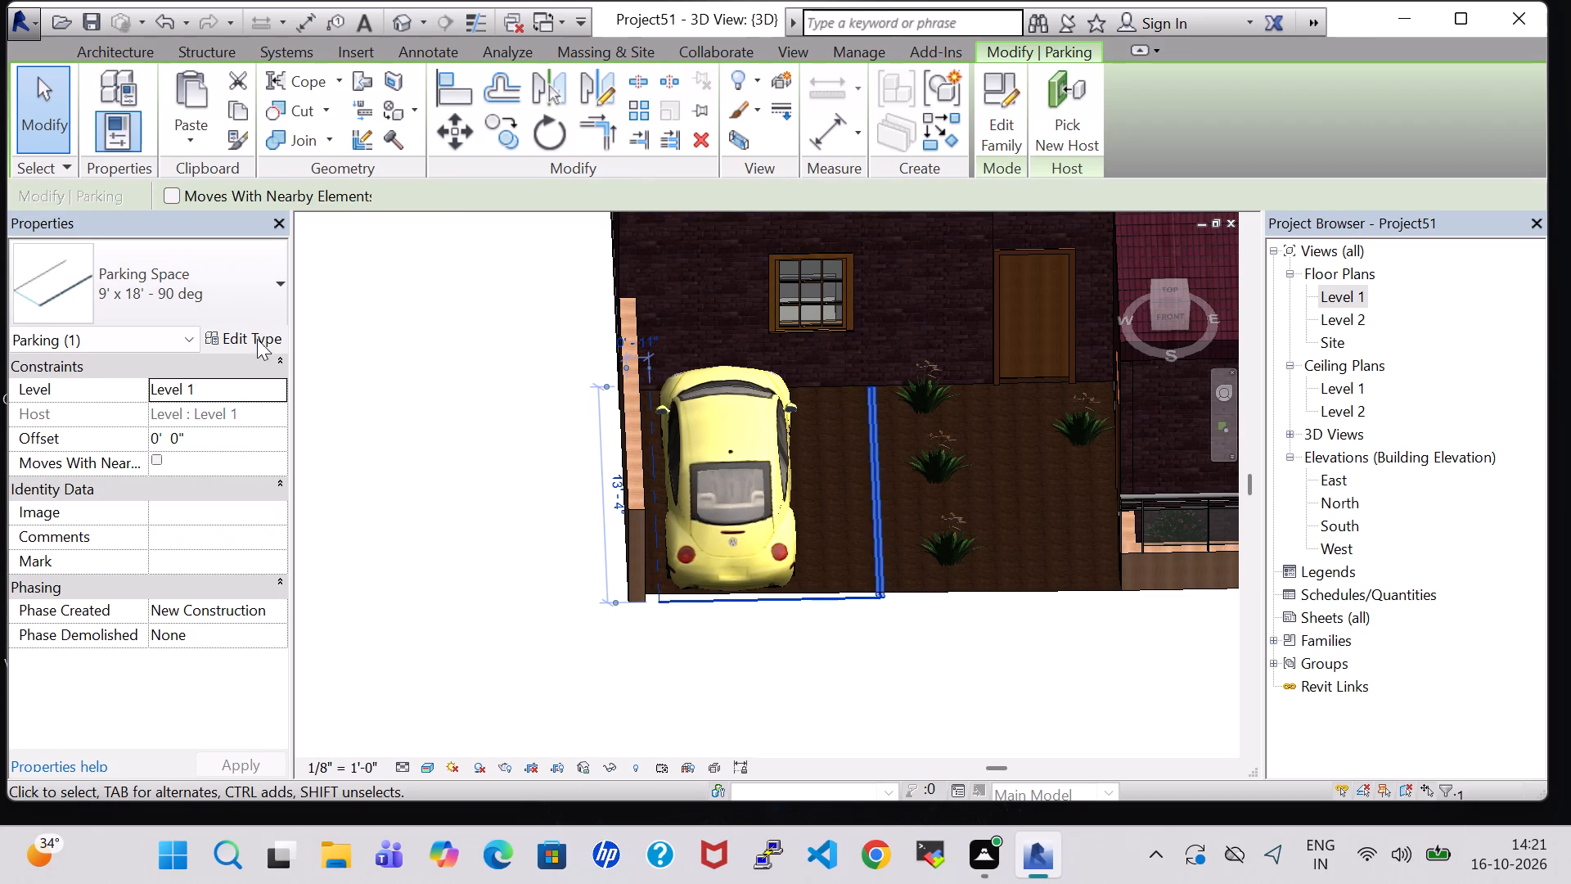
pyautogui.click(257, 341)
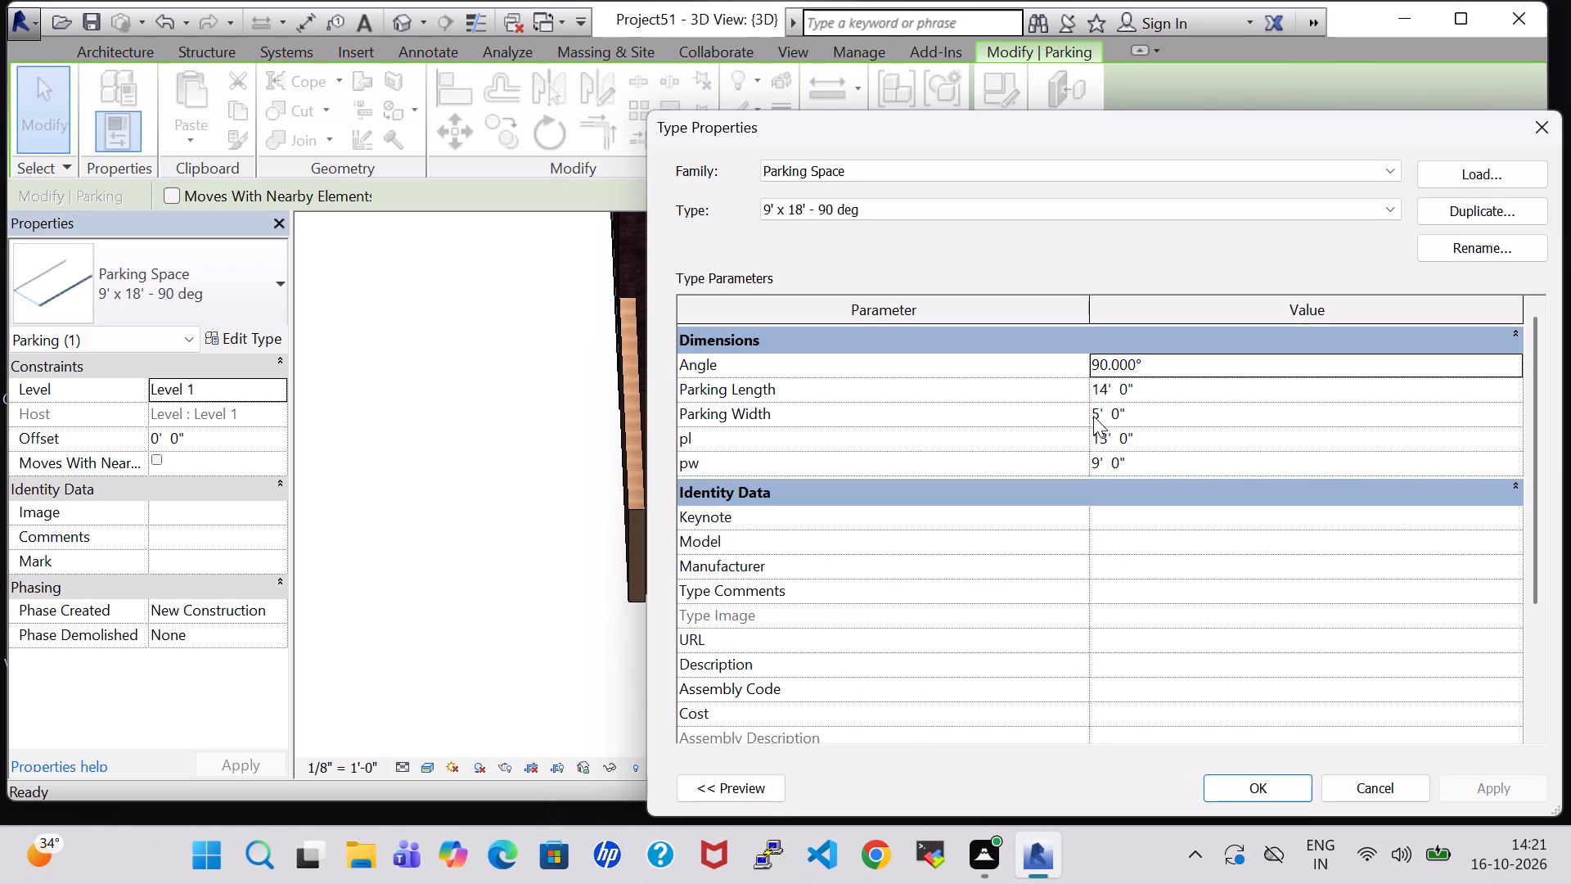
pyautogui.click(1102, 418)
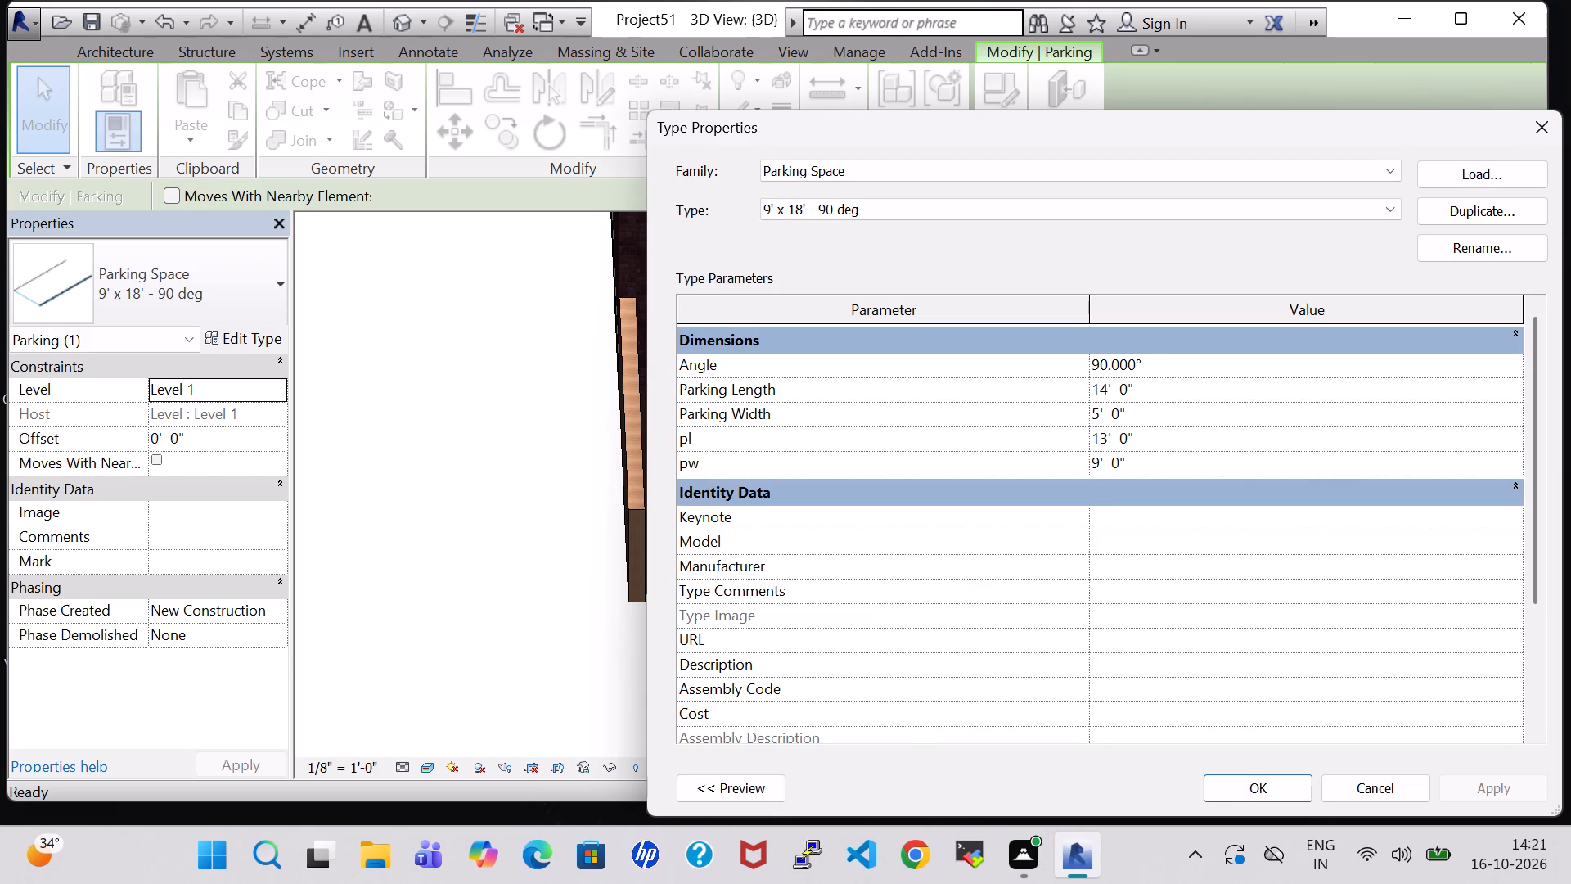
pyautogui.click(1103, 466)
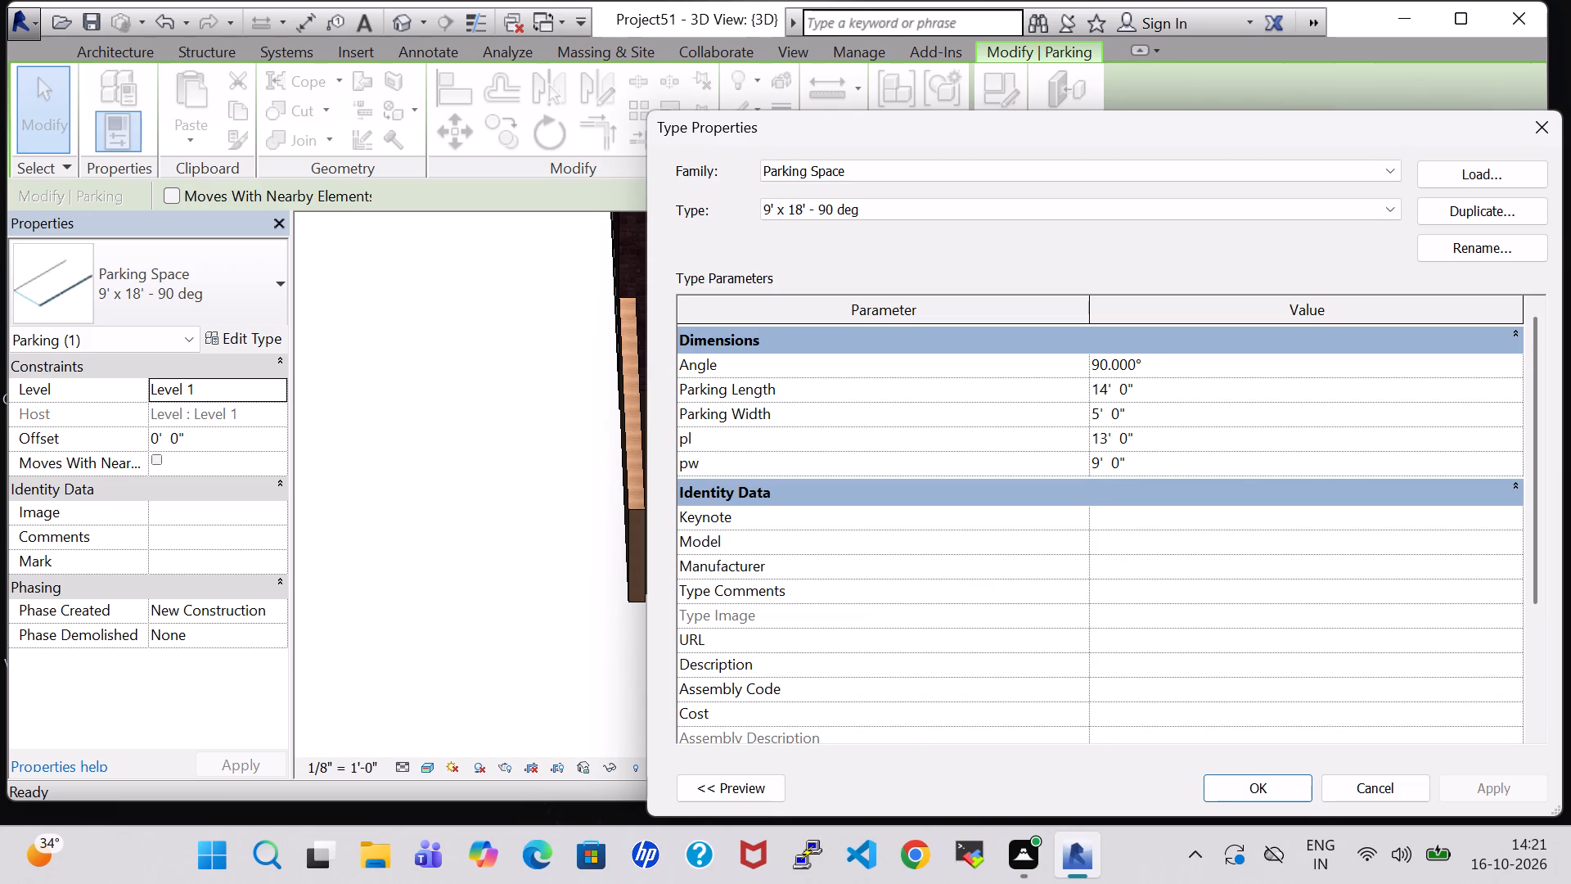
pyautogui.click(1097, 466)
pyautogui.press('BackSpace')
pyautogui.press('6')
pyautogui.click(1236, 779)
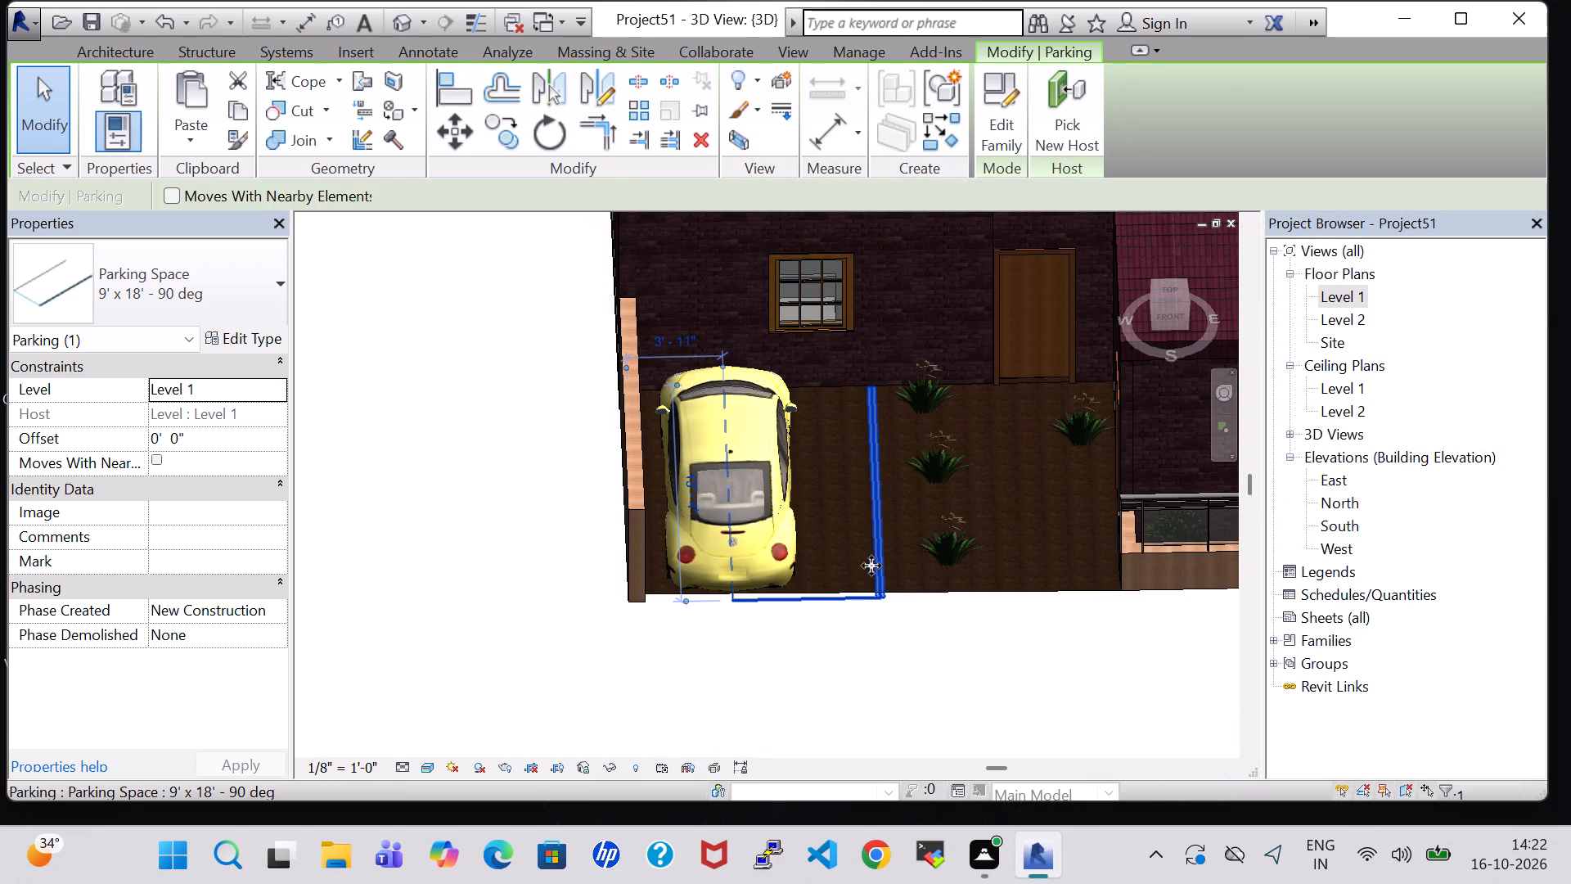
# Set the pw type parameter of the parking space to 5' and apply it.
pyautogui.click(212, 345)
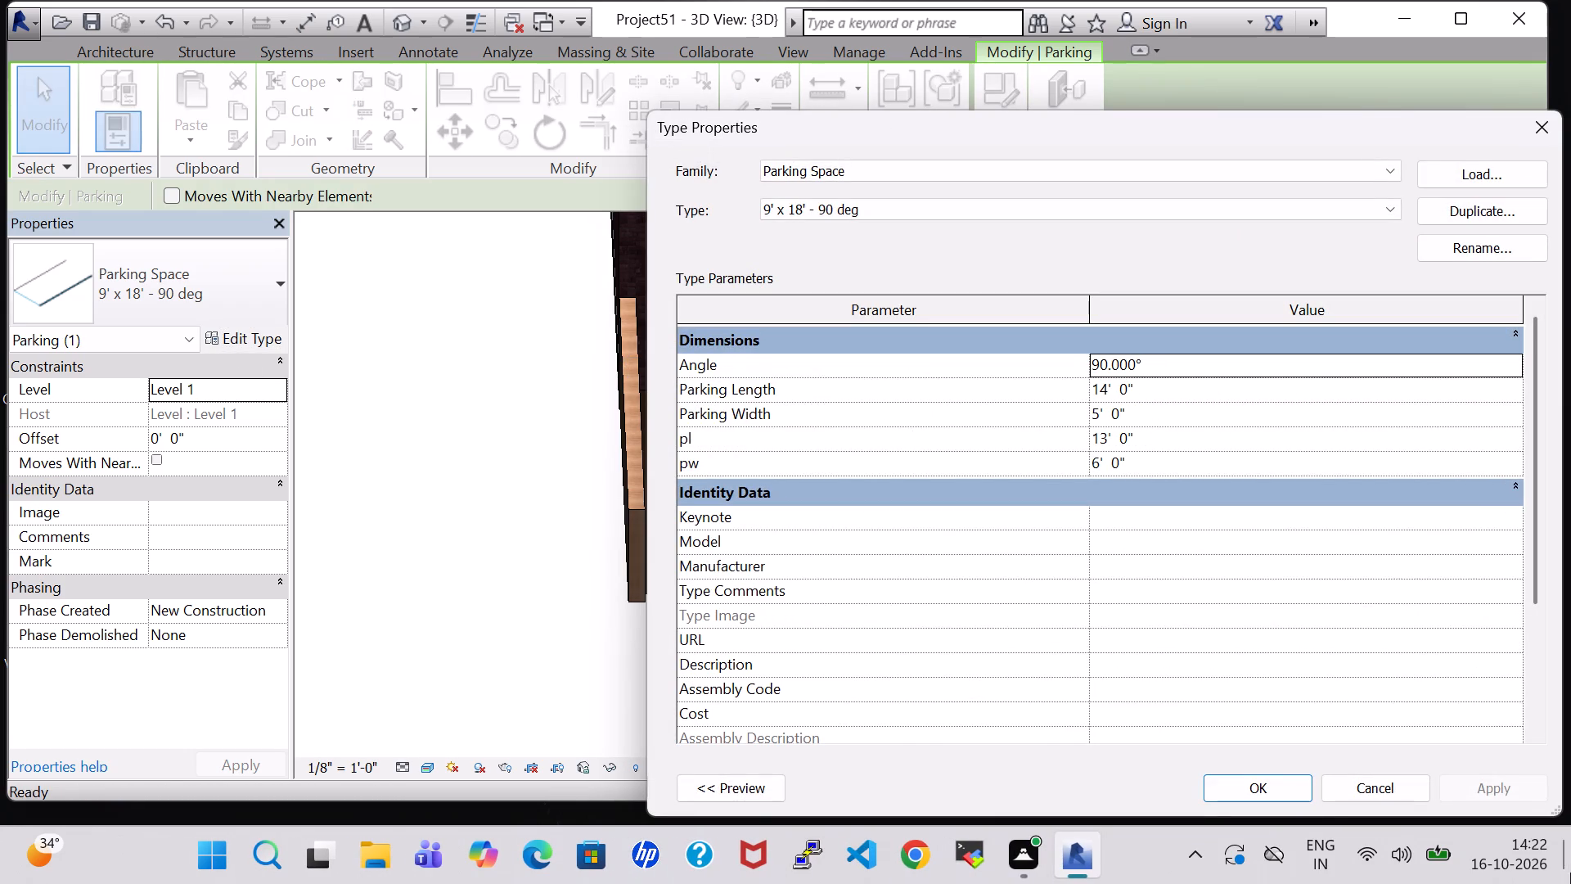
pyautogui.click(1100, 469)
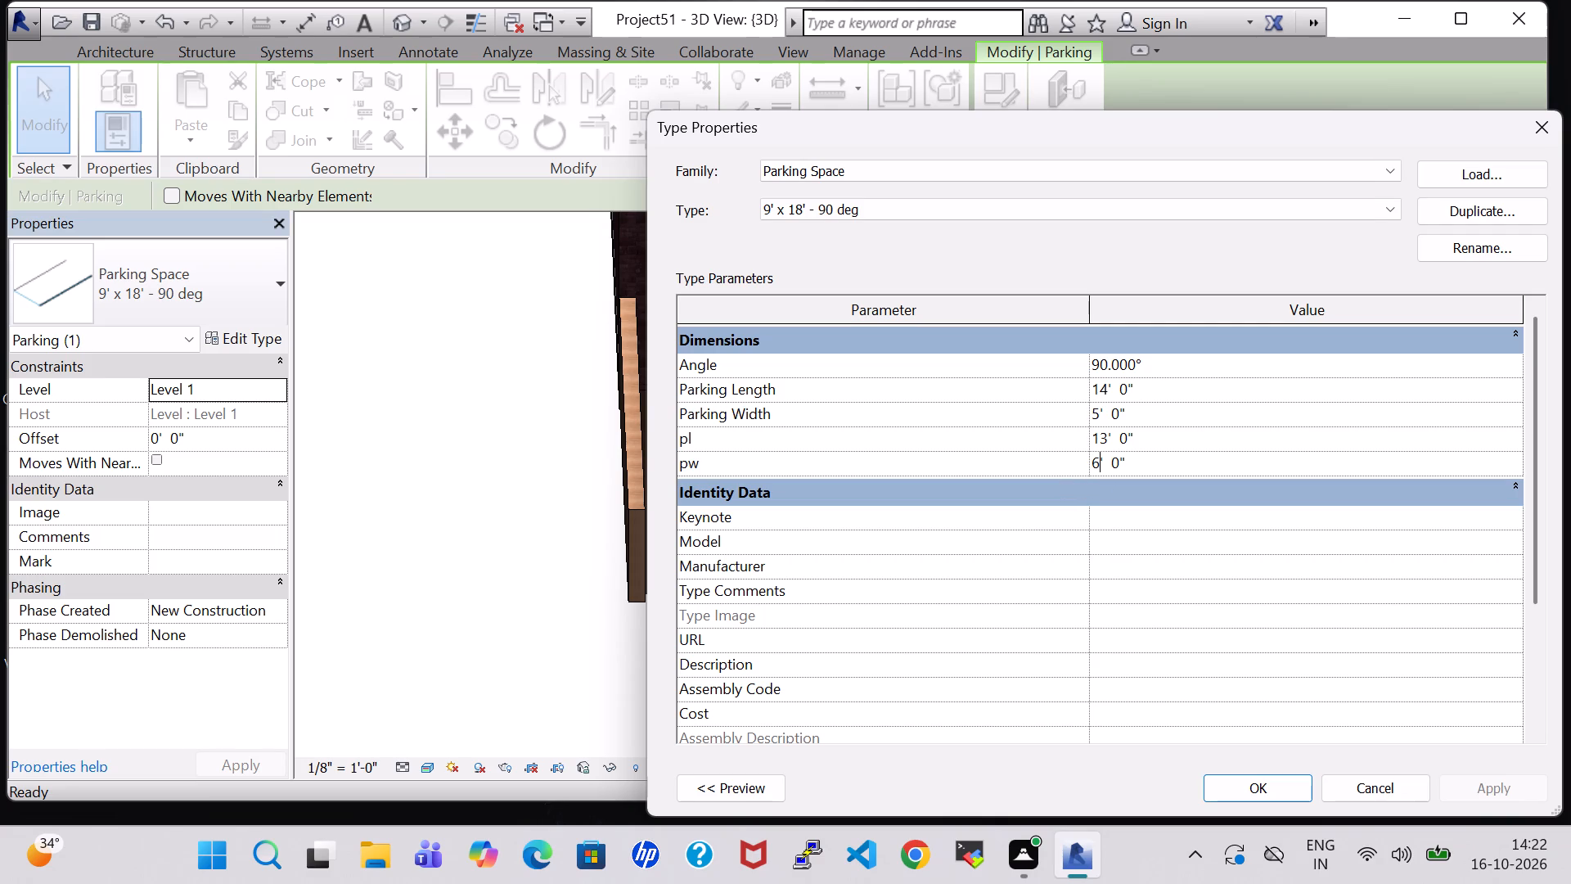
pyautogui.press('BackSpace')
pyautogui.press('5')
pyautogui.click(1478, 787)
pyautogui.click(1260, 785)
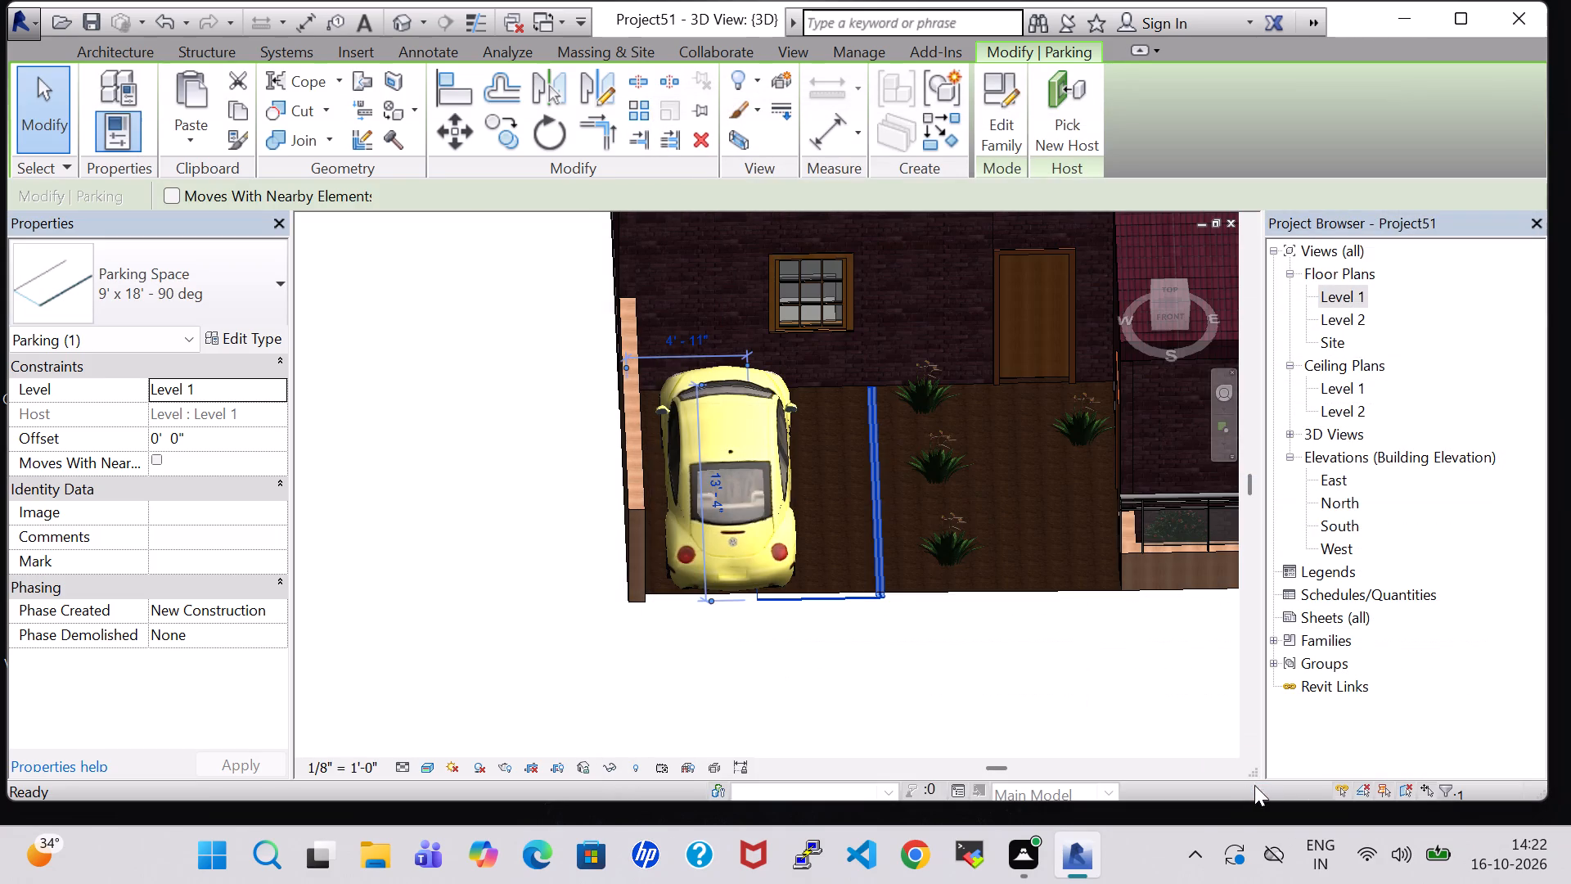
# Nudge the parking space toward the low boundary wall until its side line runs close beside the car.
pyautogui.press('Left')
pyautogui.press('Left')
pyautogui.press('Left')
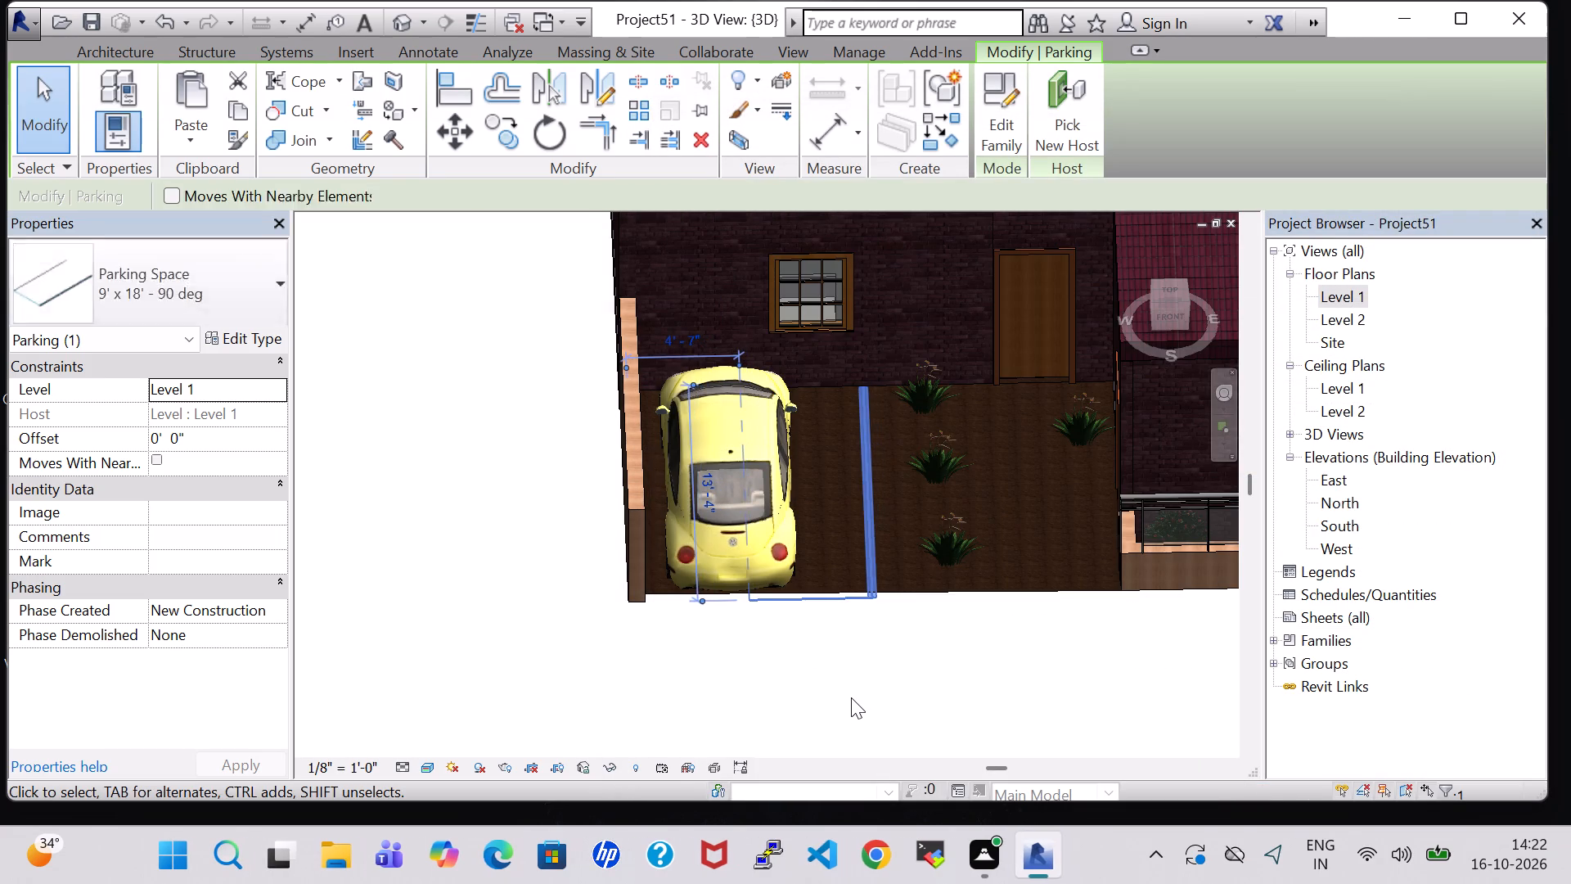
pyautogui.press('Left')
pyautogui.press('Left')
pyautogui.press('Left')
pyautogui.press('Left')
pyautogui.press('Left')
pyautogui.press('Left')
pyautogui.press('Left')
pyautogui.press('Left')
pyautogui.press('Left')
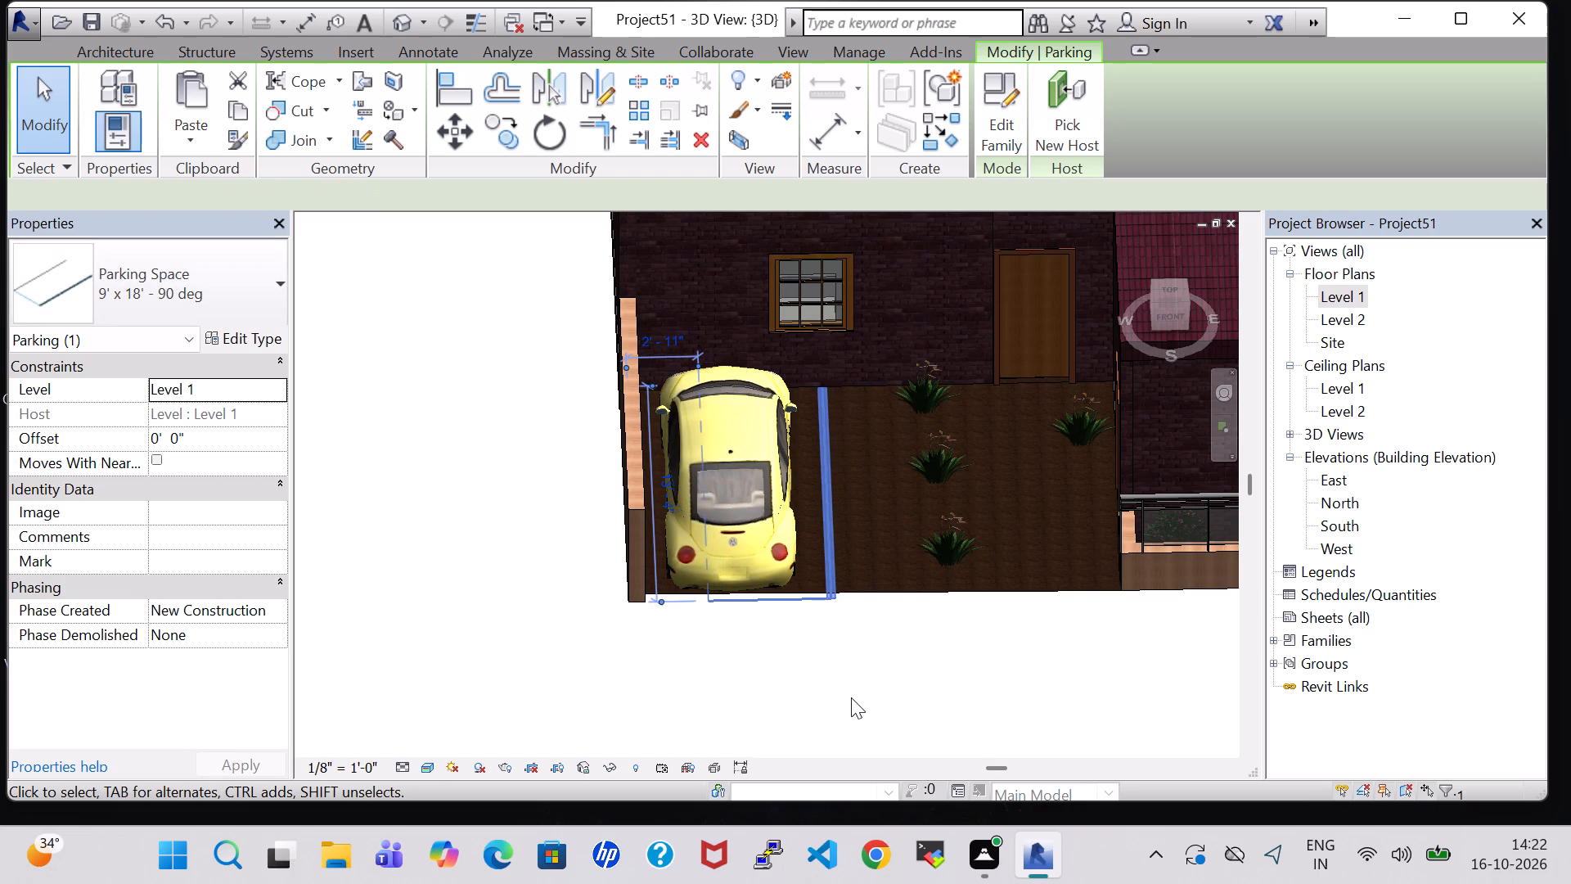
pyautogui.press('Left')
pyautogui.click(872, 759)
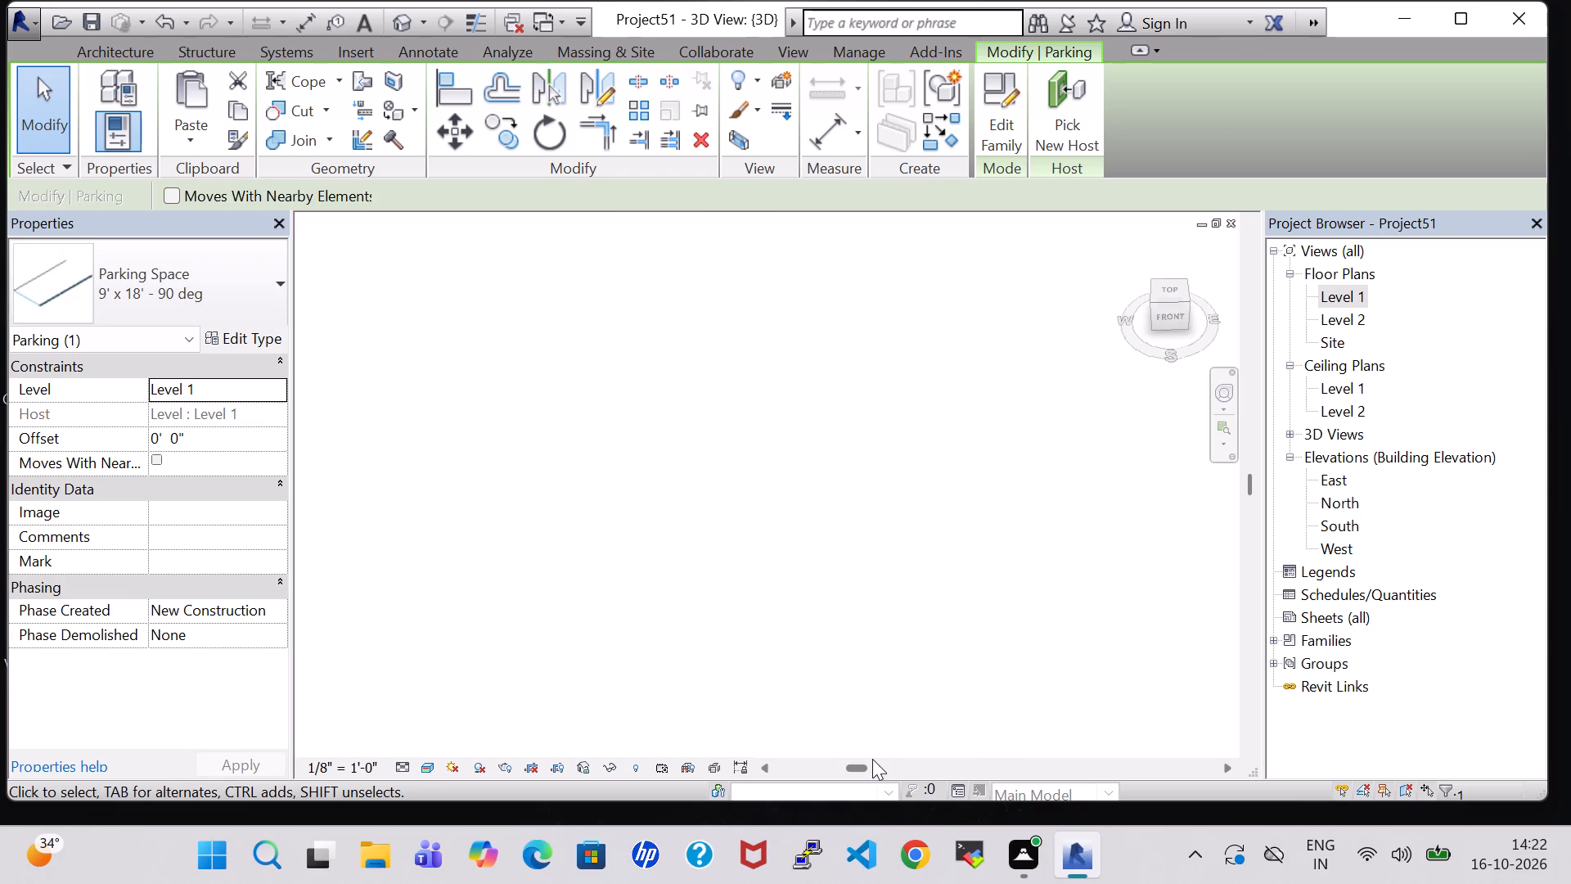
pyautogui.scroll(-9, 861, 734)
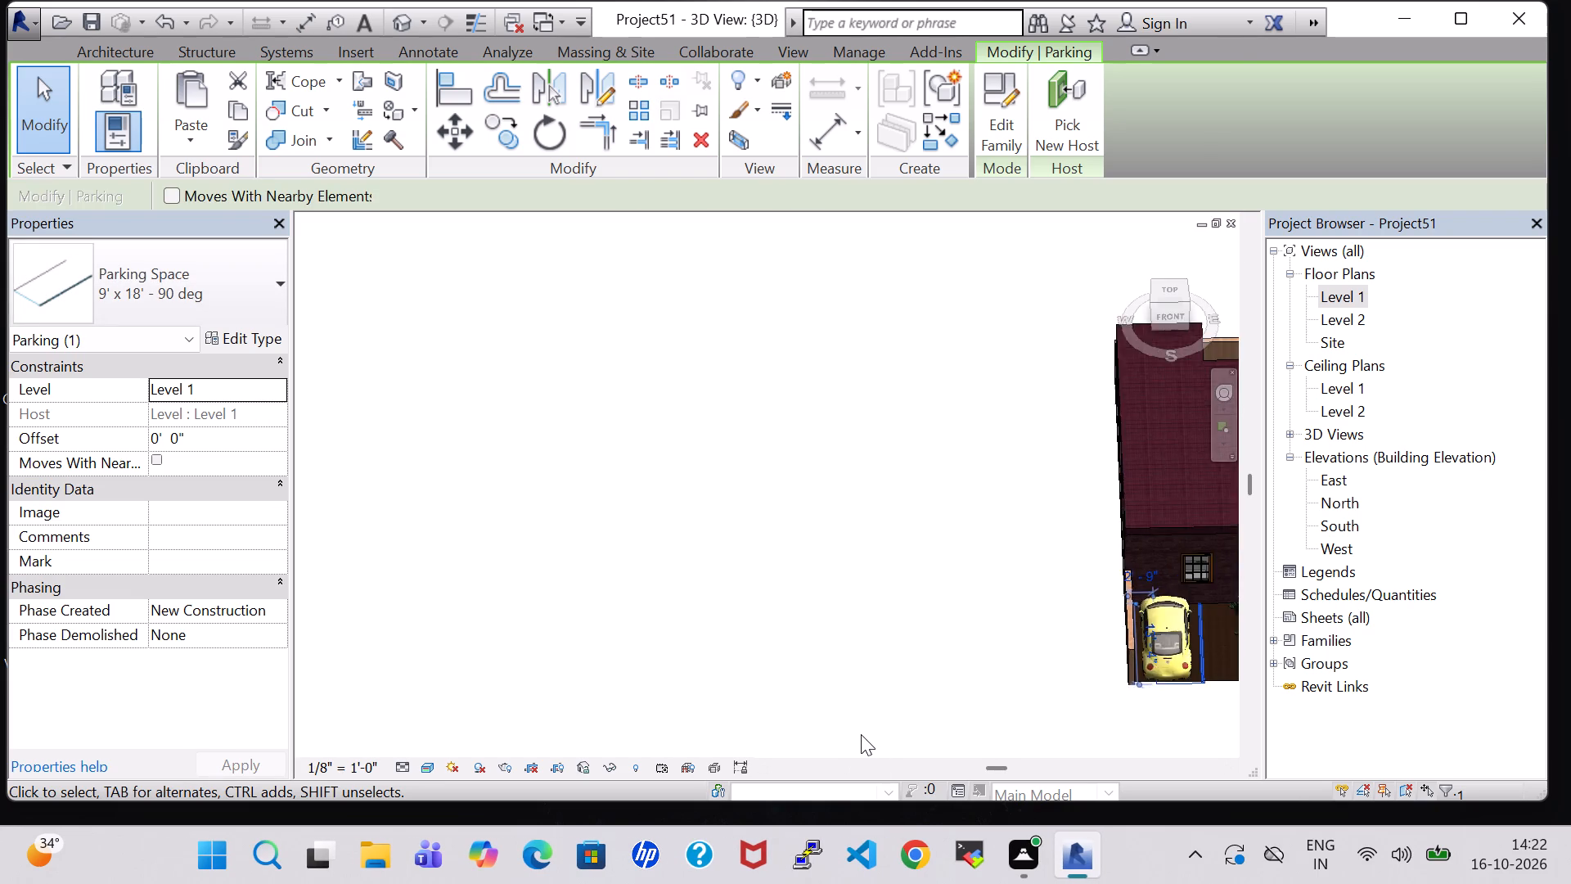
pyautogui.scroll(-1, 861, 734)
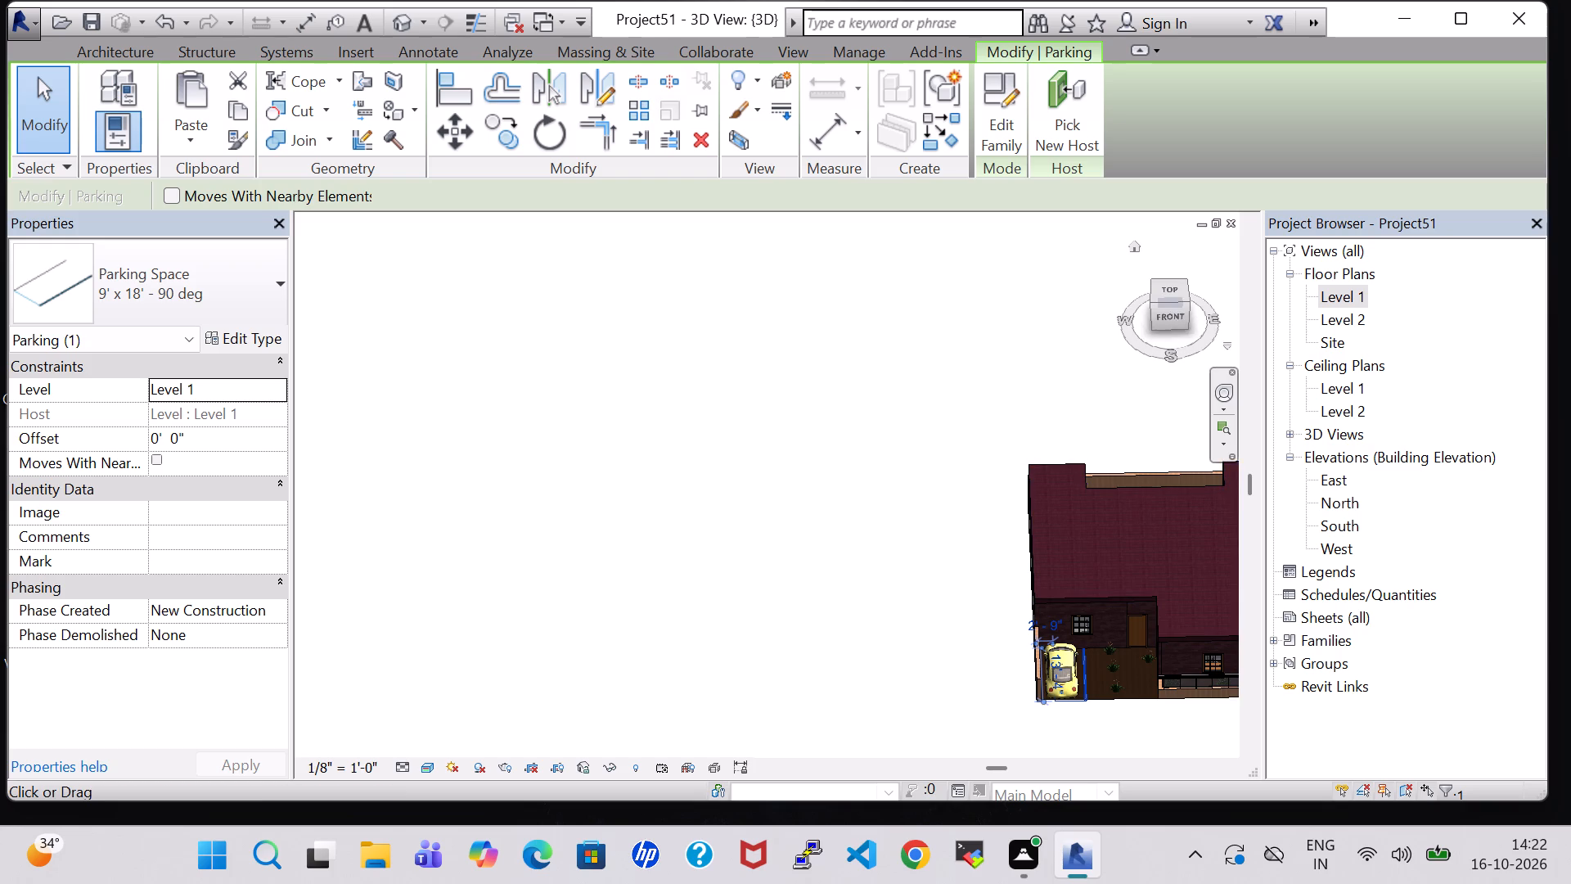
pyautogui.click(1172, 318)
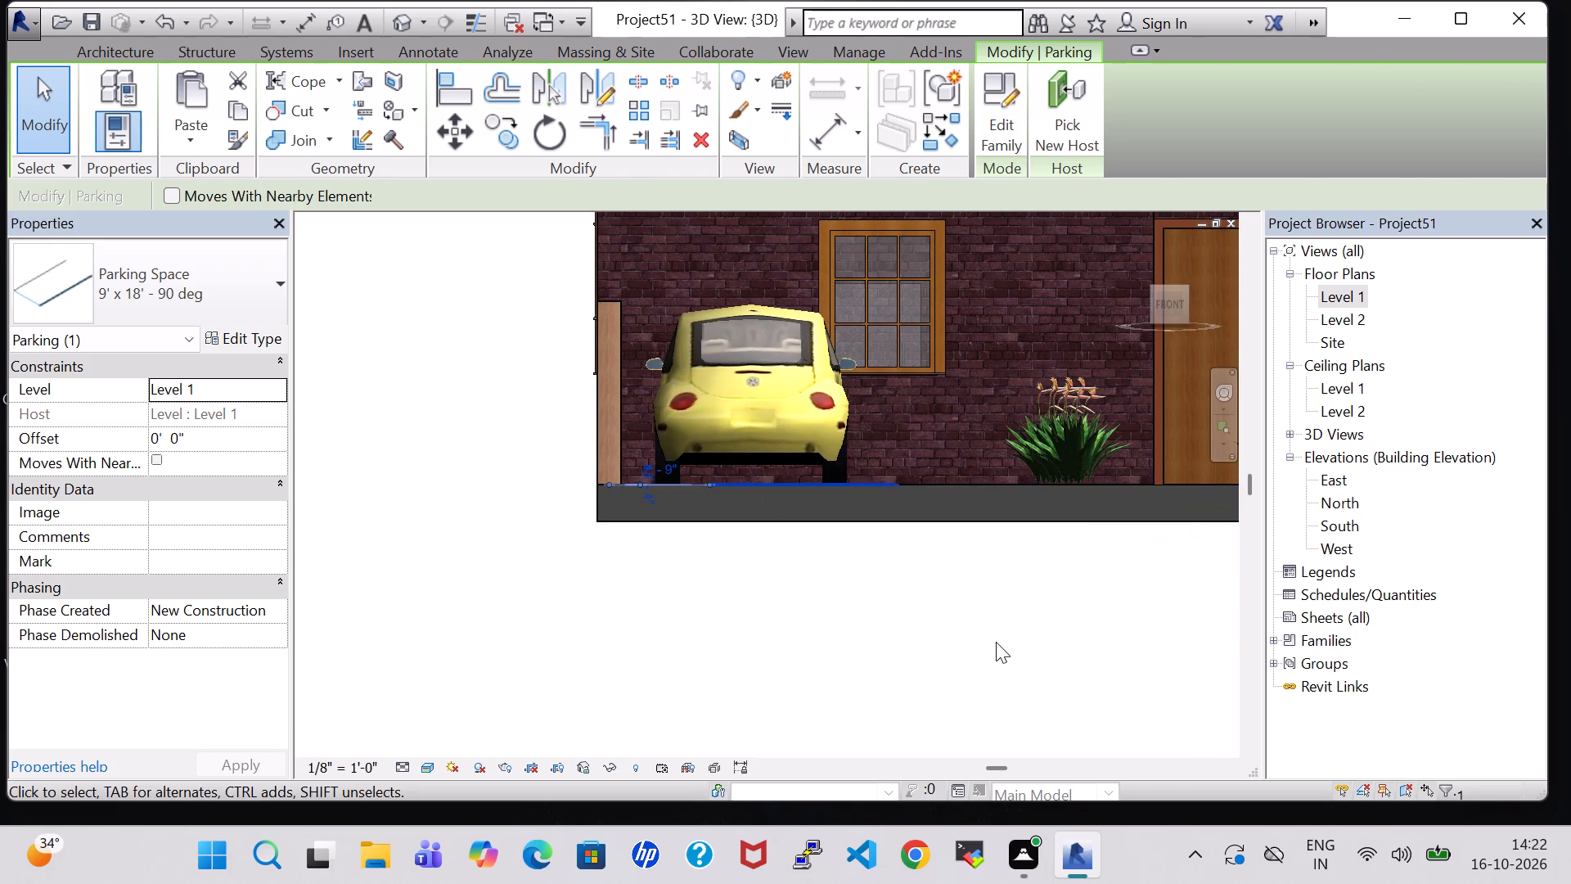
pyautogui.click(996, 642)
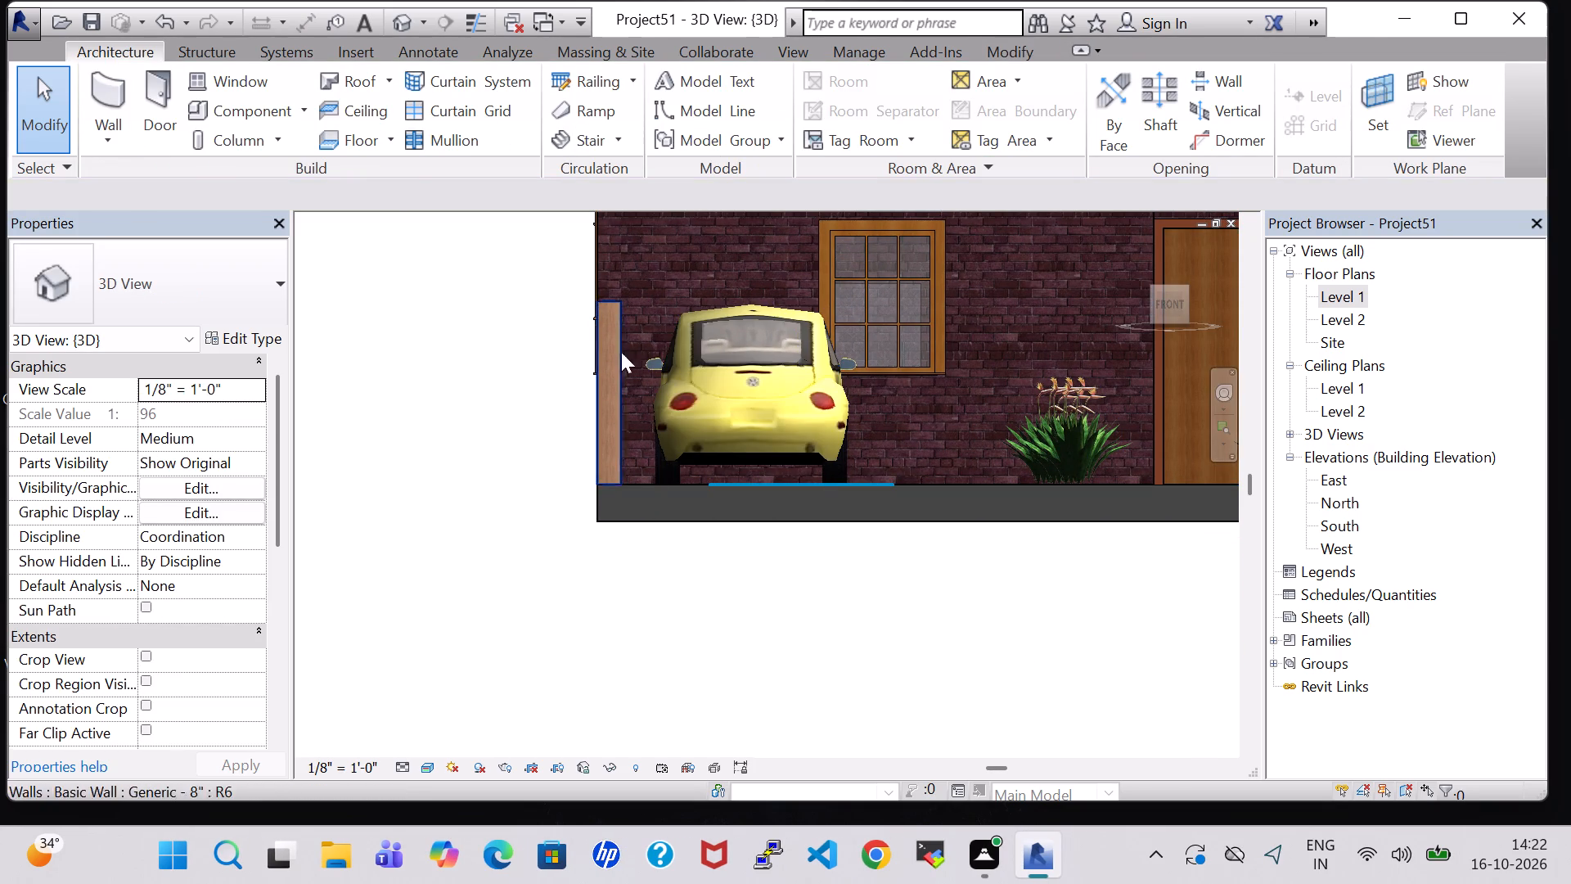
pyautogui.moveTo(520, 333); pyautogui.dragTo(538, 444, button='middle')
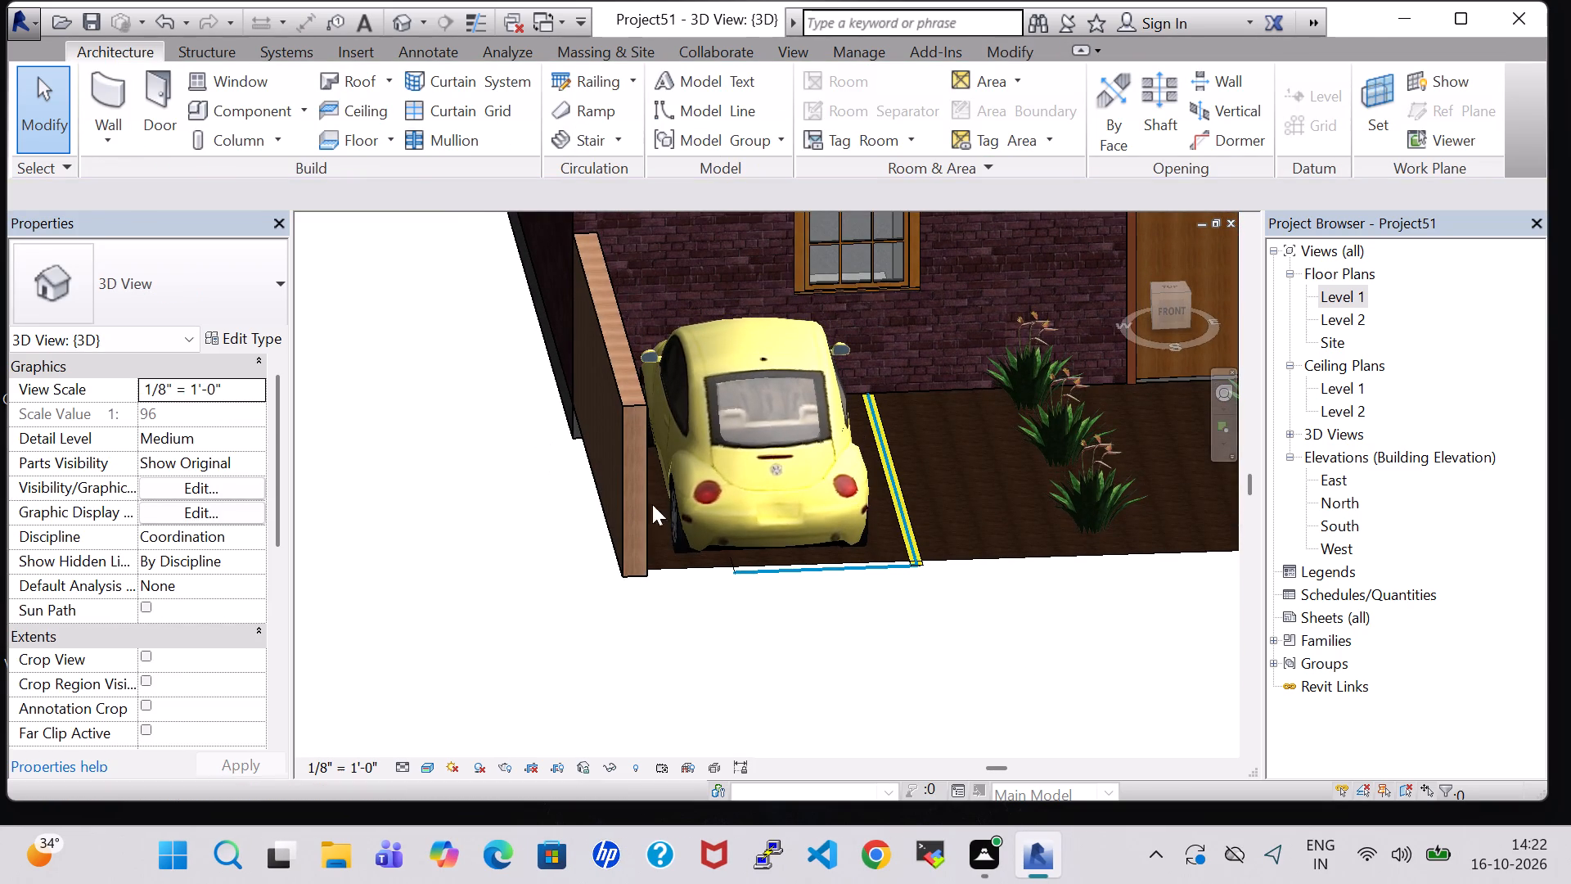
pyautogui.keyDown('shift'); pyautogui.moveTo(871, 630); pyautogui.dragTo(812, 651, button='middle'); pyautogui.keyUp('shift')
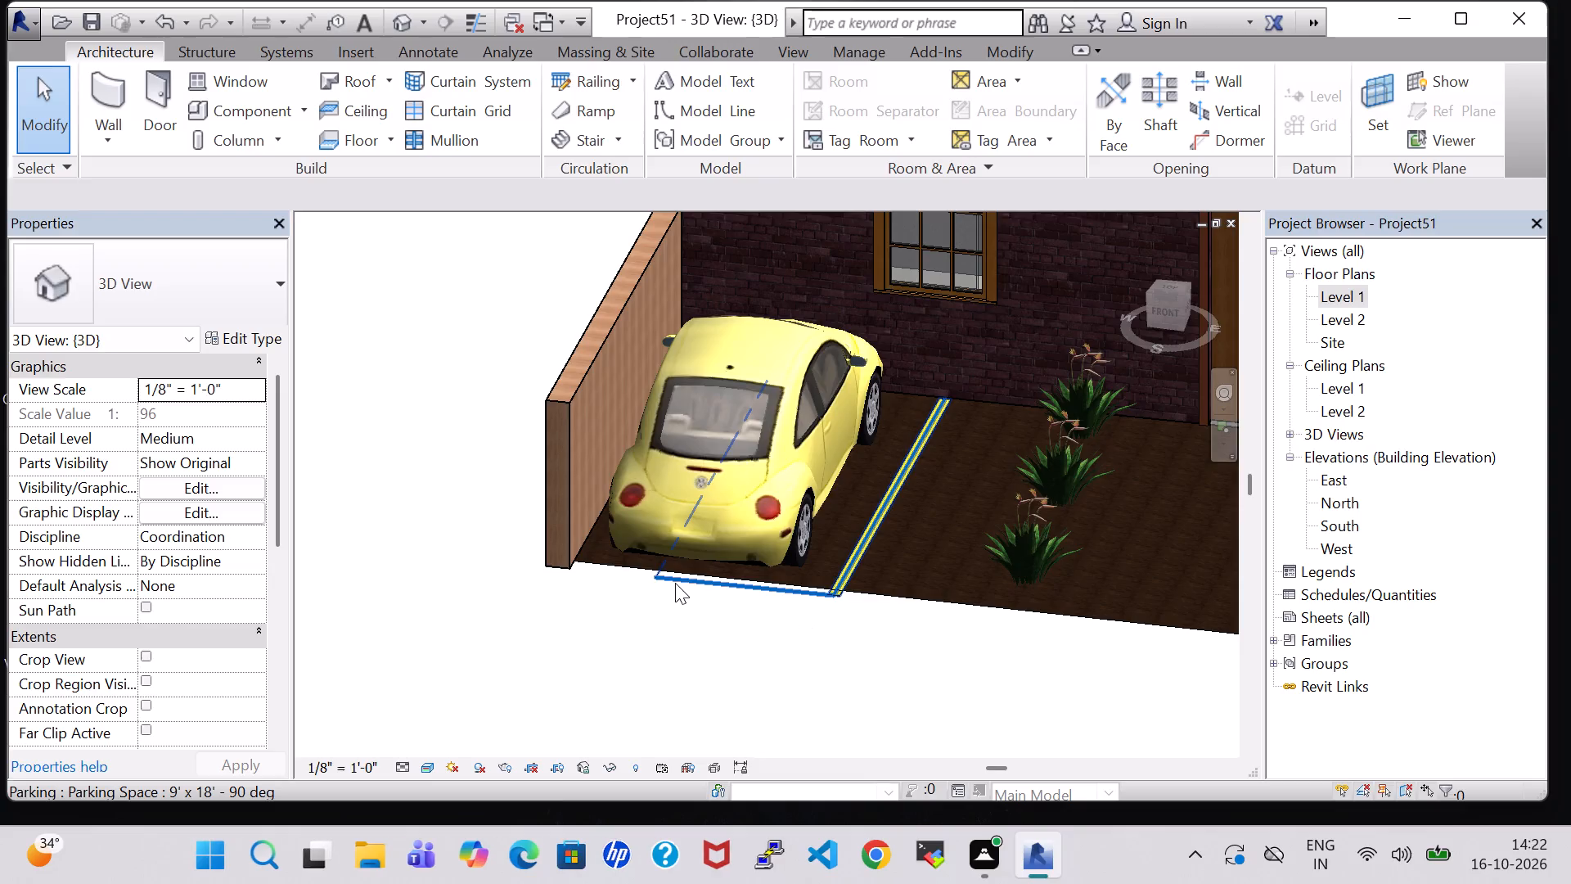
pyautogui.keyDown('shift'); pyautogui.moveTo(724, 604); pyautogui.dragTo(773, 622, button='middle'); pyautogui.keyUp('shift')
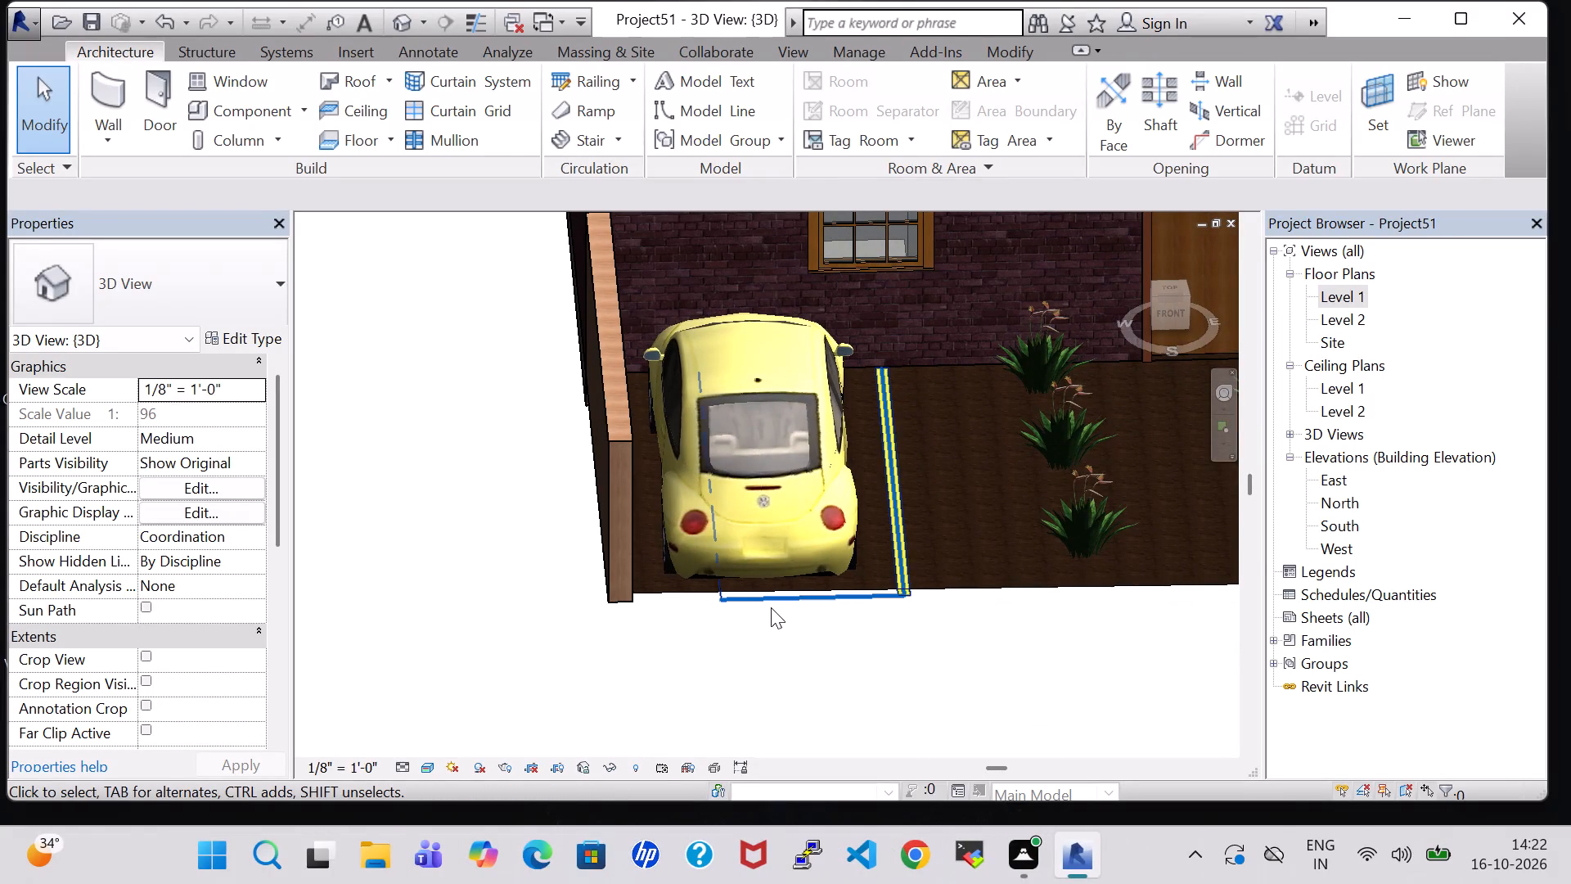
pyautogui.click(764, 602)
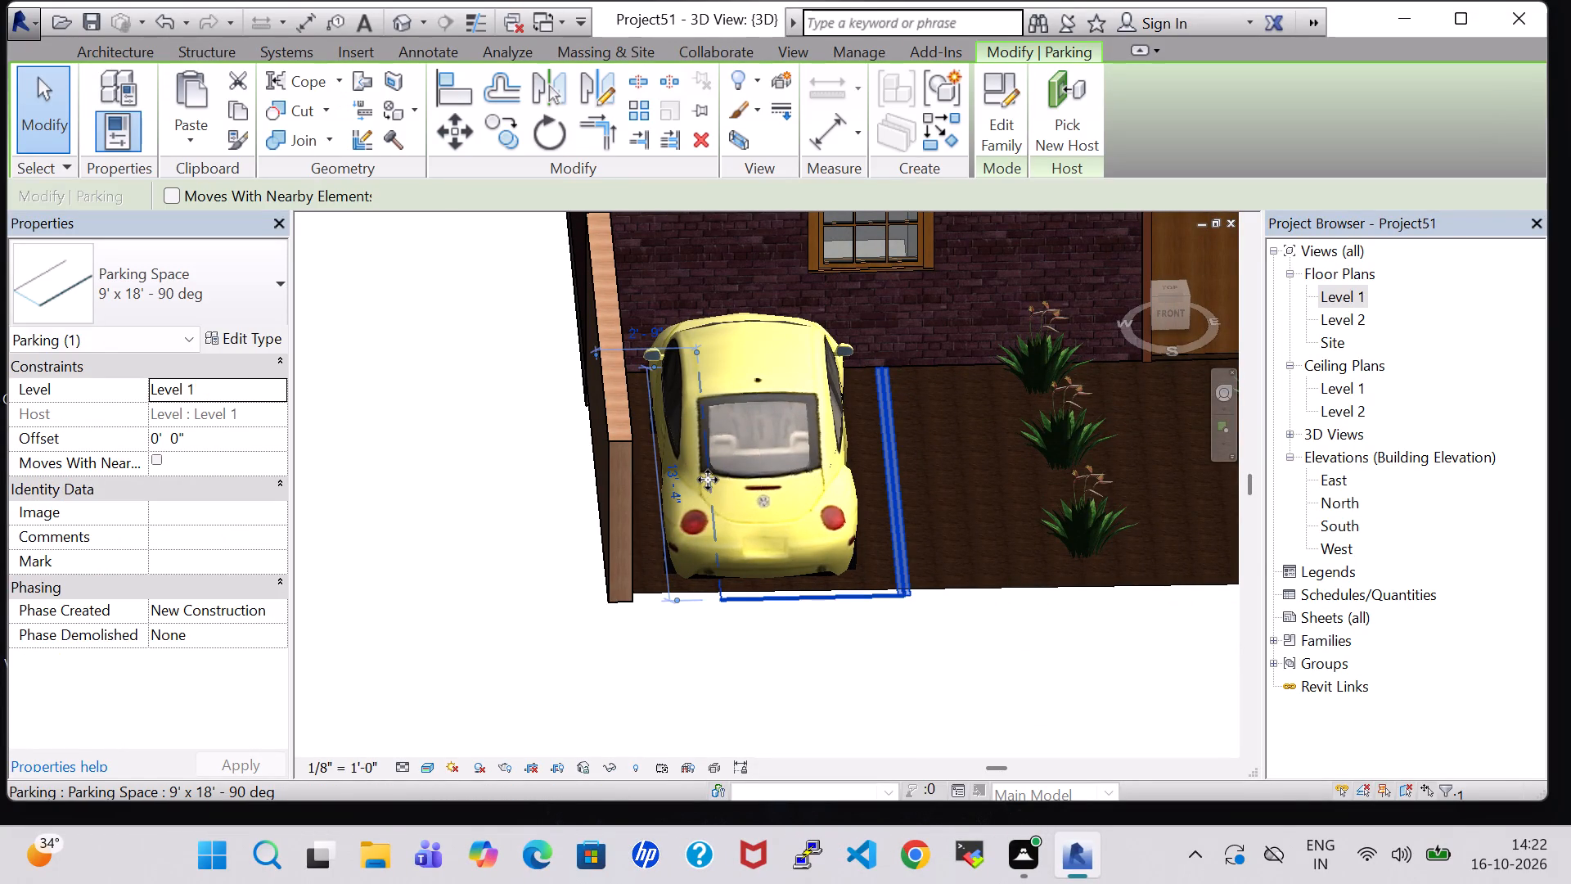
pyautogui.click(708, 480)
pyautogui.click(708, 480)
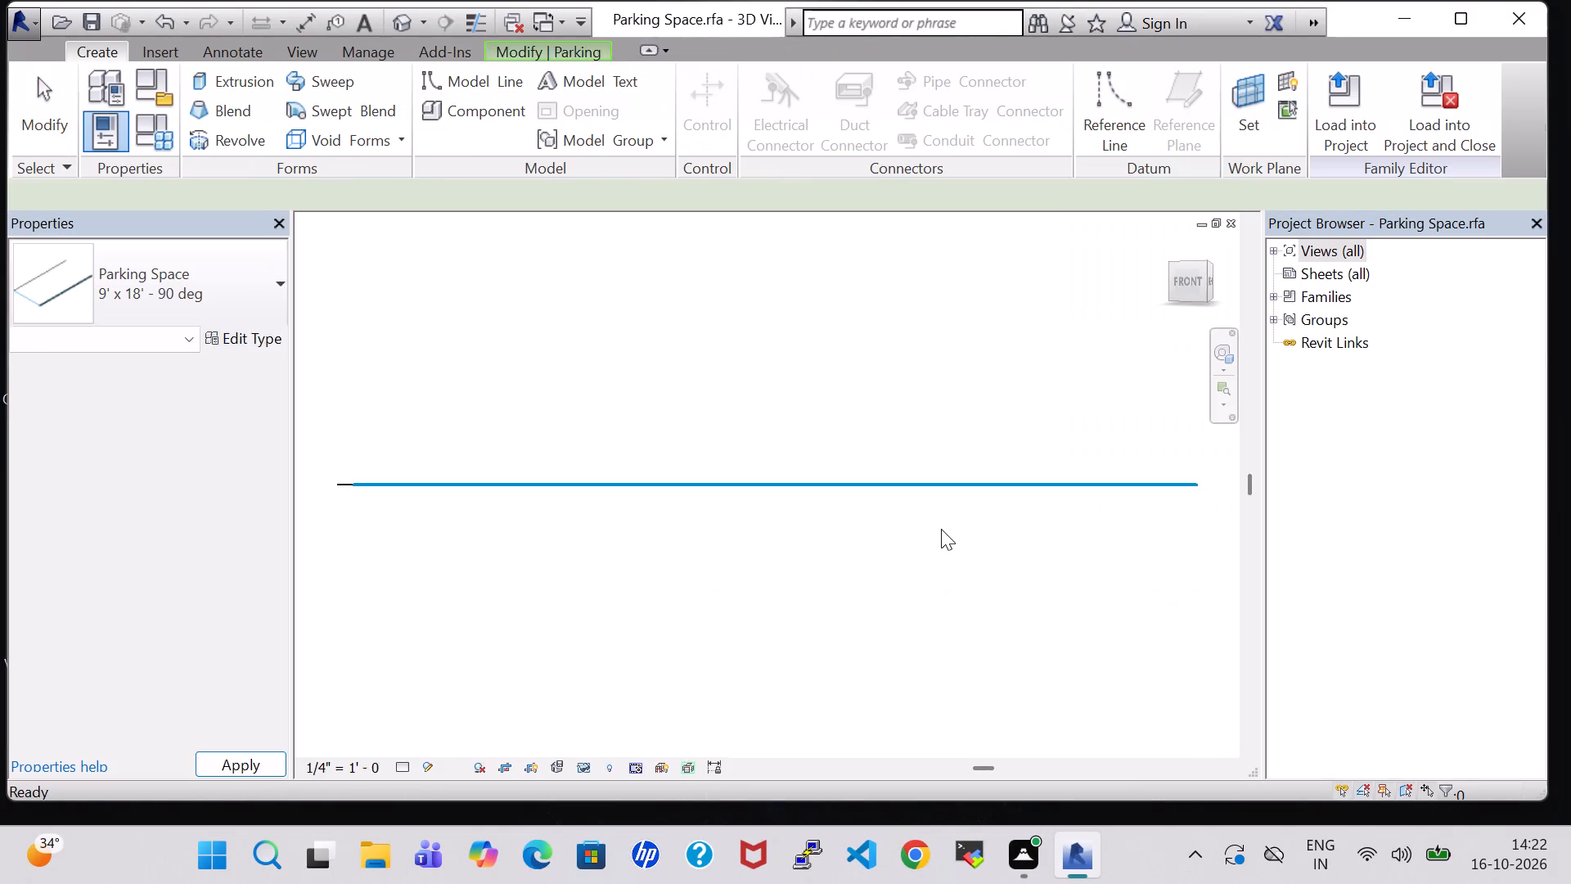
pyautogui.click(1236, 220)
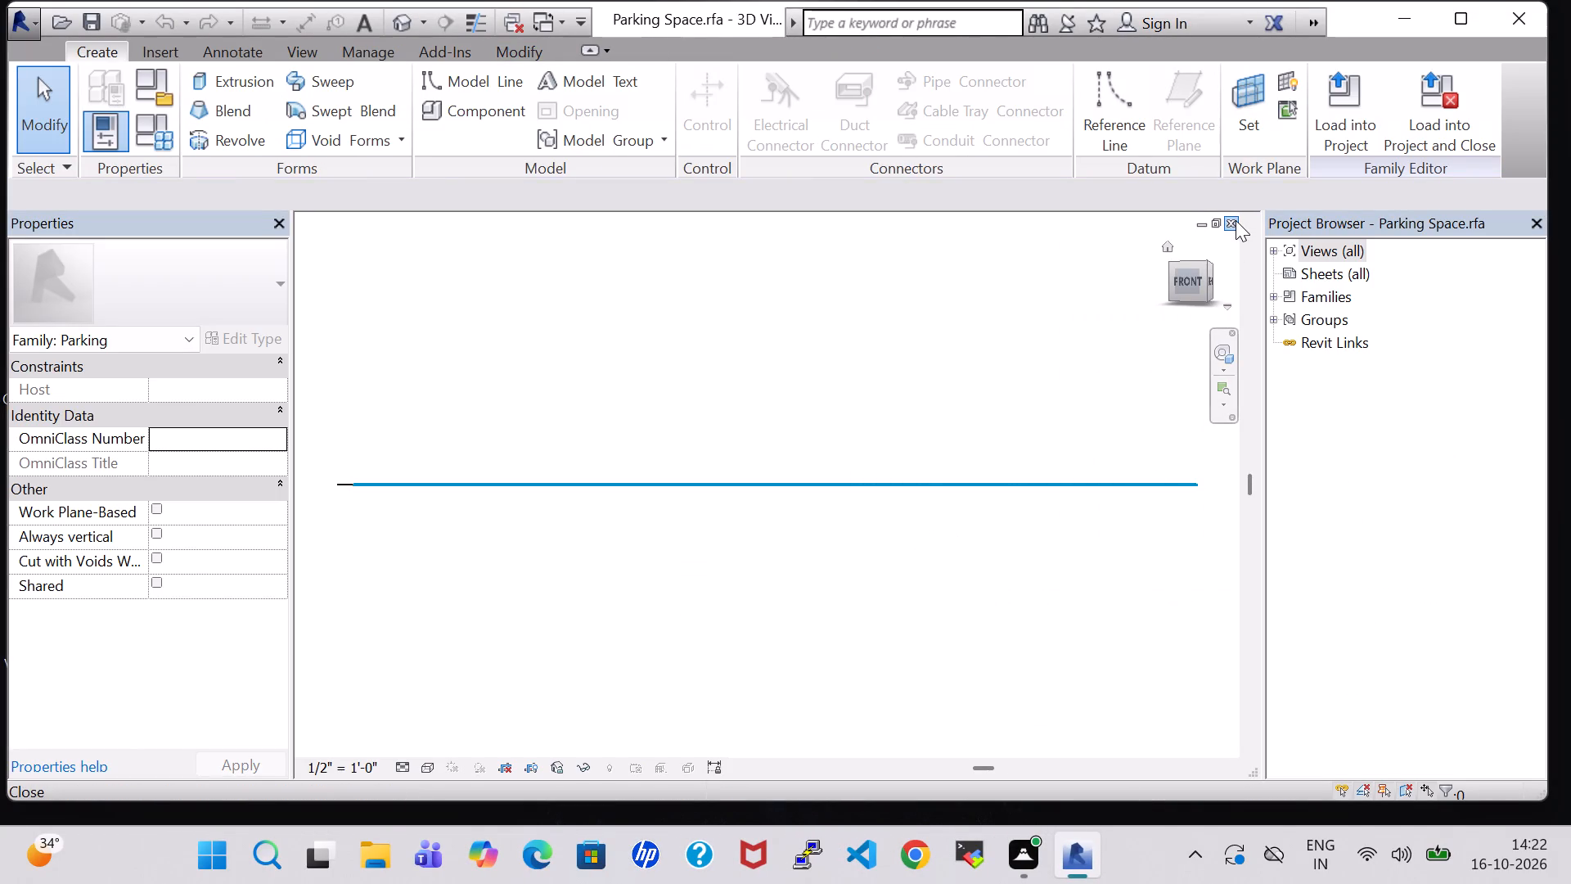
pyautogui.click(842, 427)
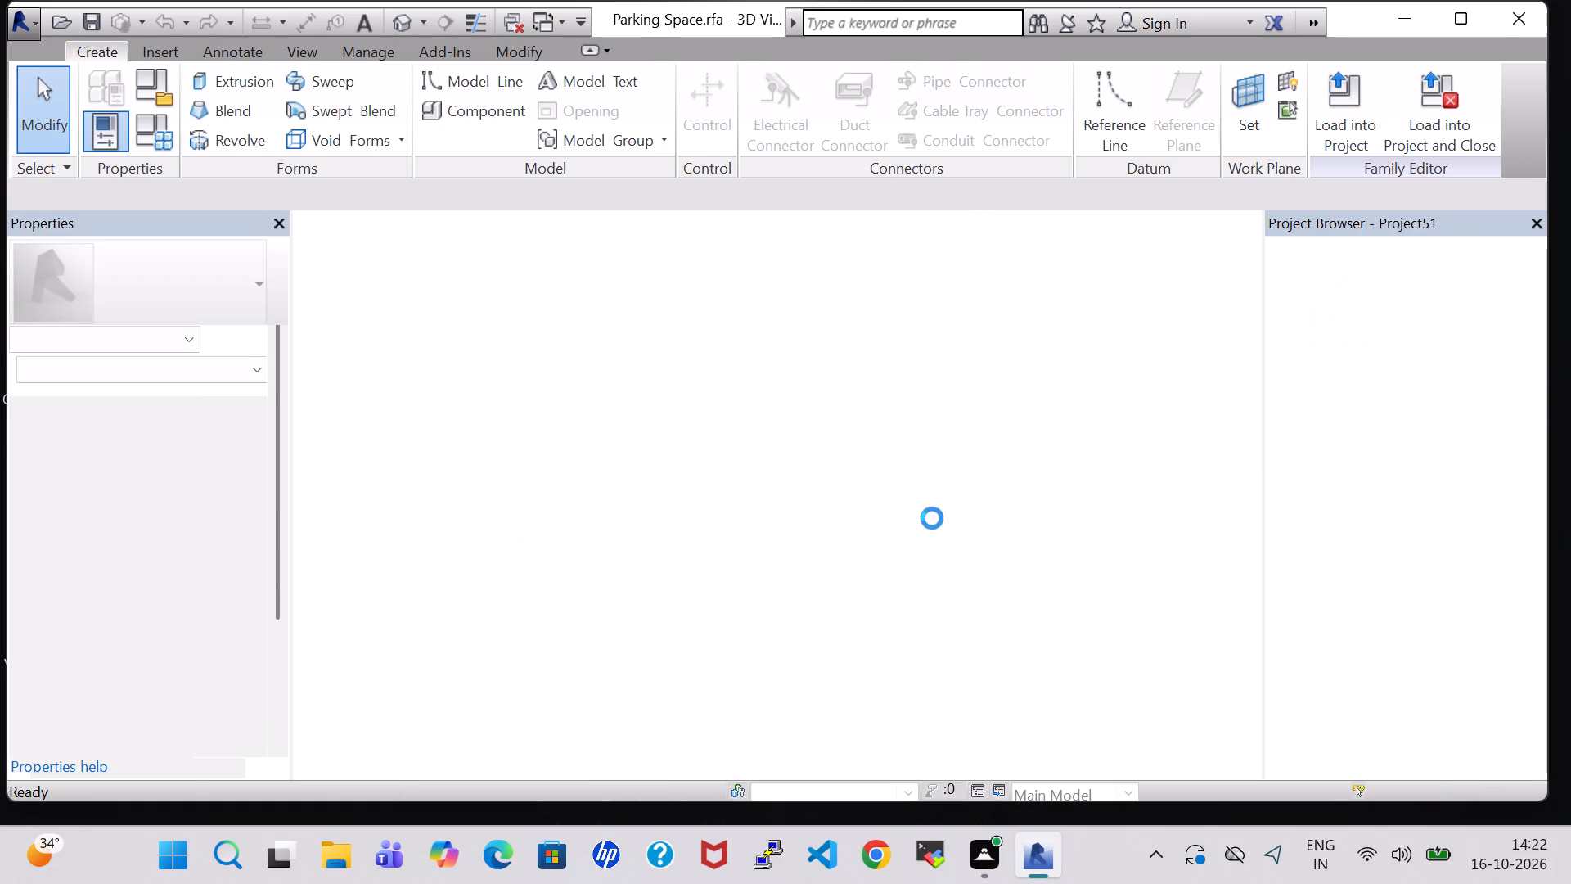
# Set the pw type parameter of the parking space to 7' and accept the change.
pyautogui.click(867, 587)
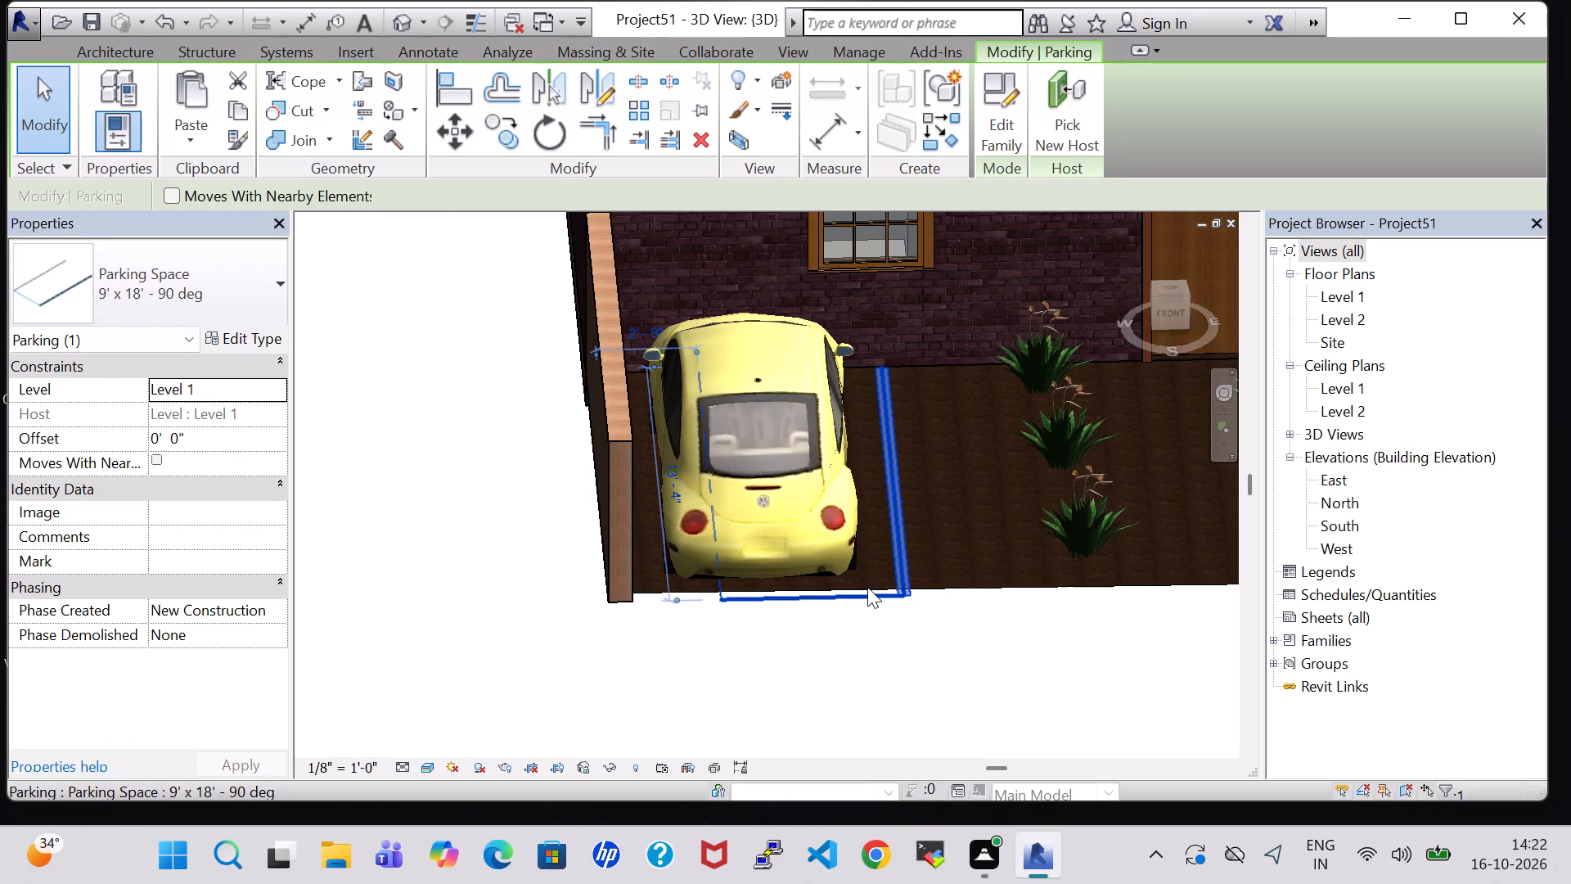
pyautogui.click(249, 330)
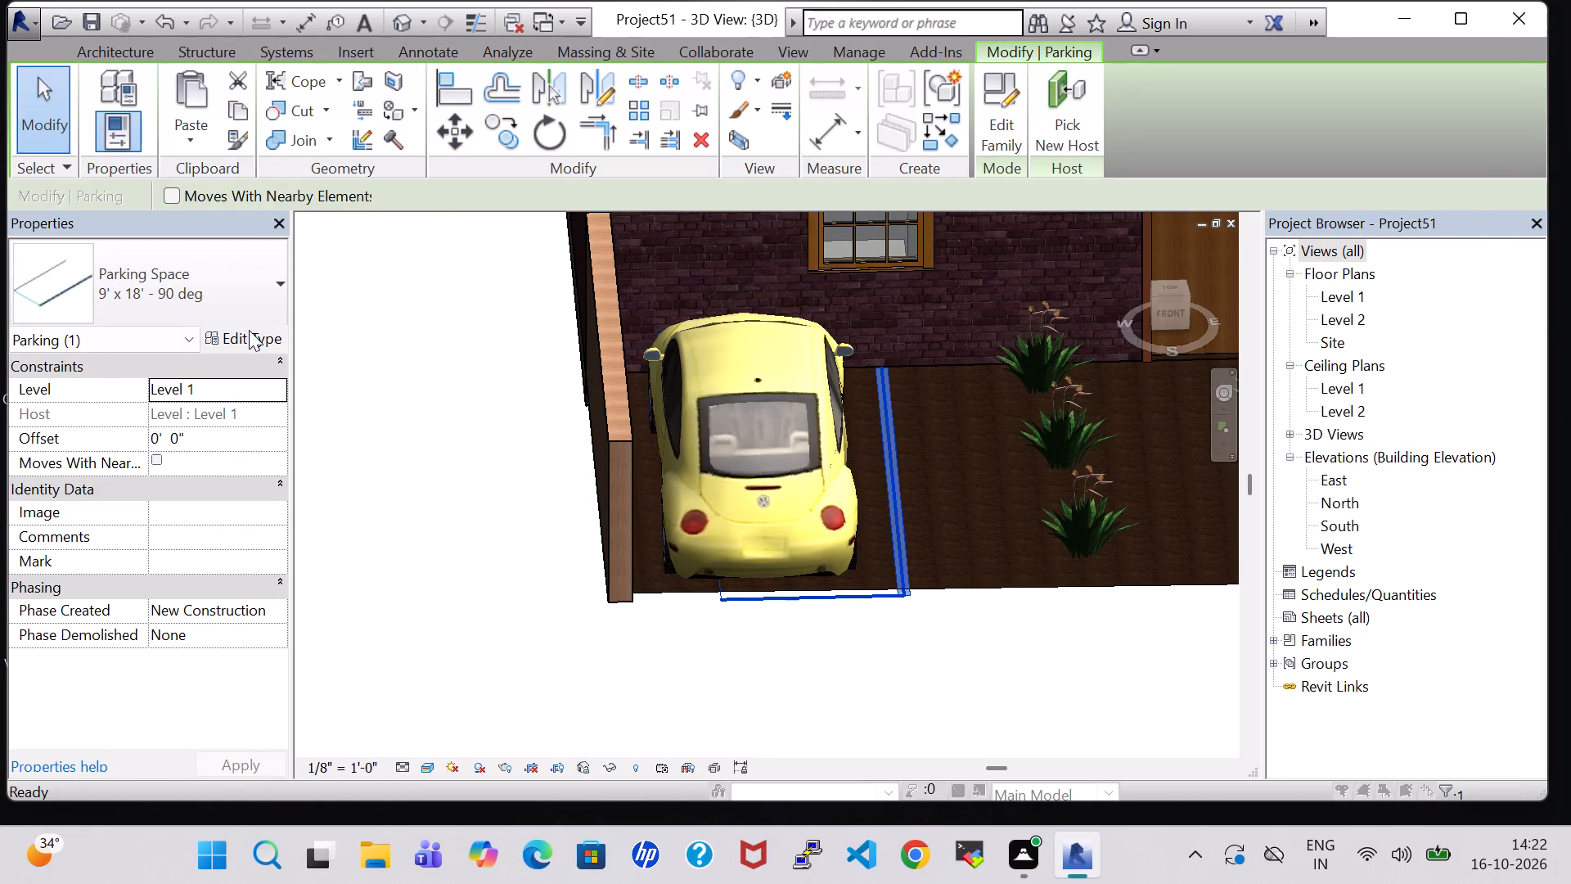
pyautogui.click(1103, 463)
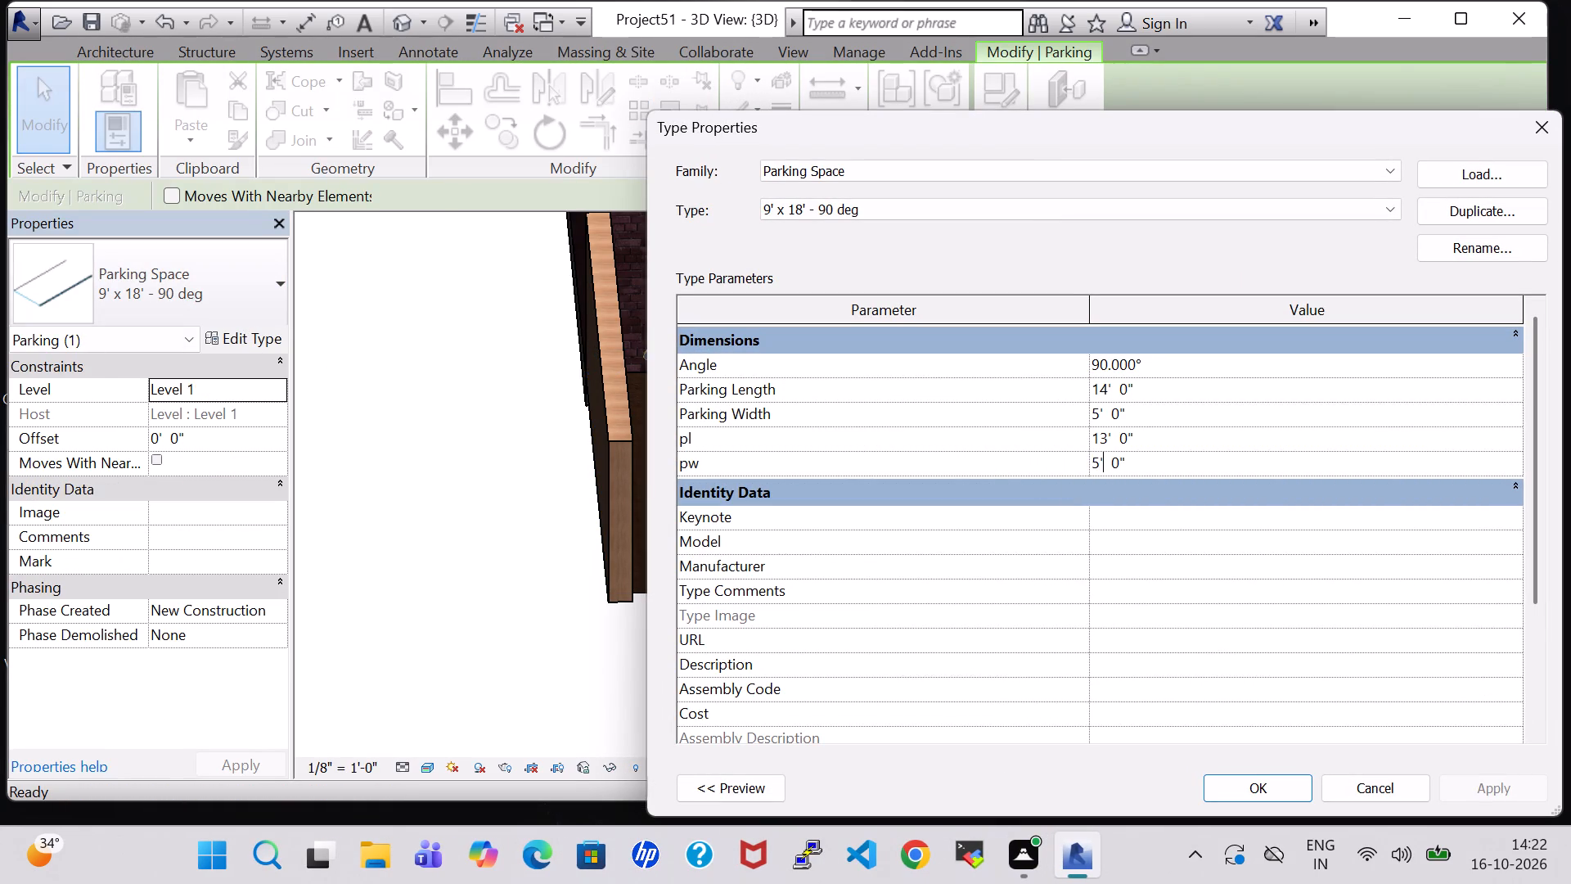
pyautogui.click(1099, 463)
pyautogui.press('BackSpace')
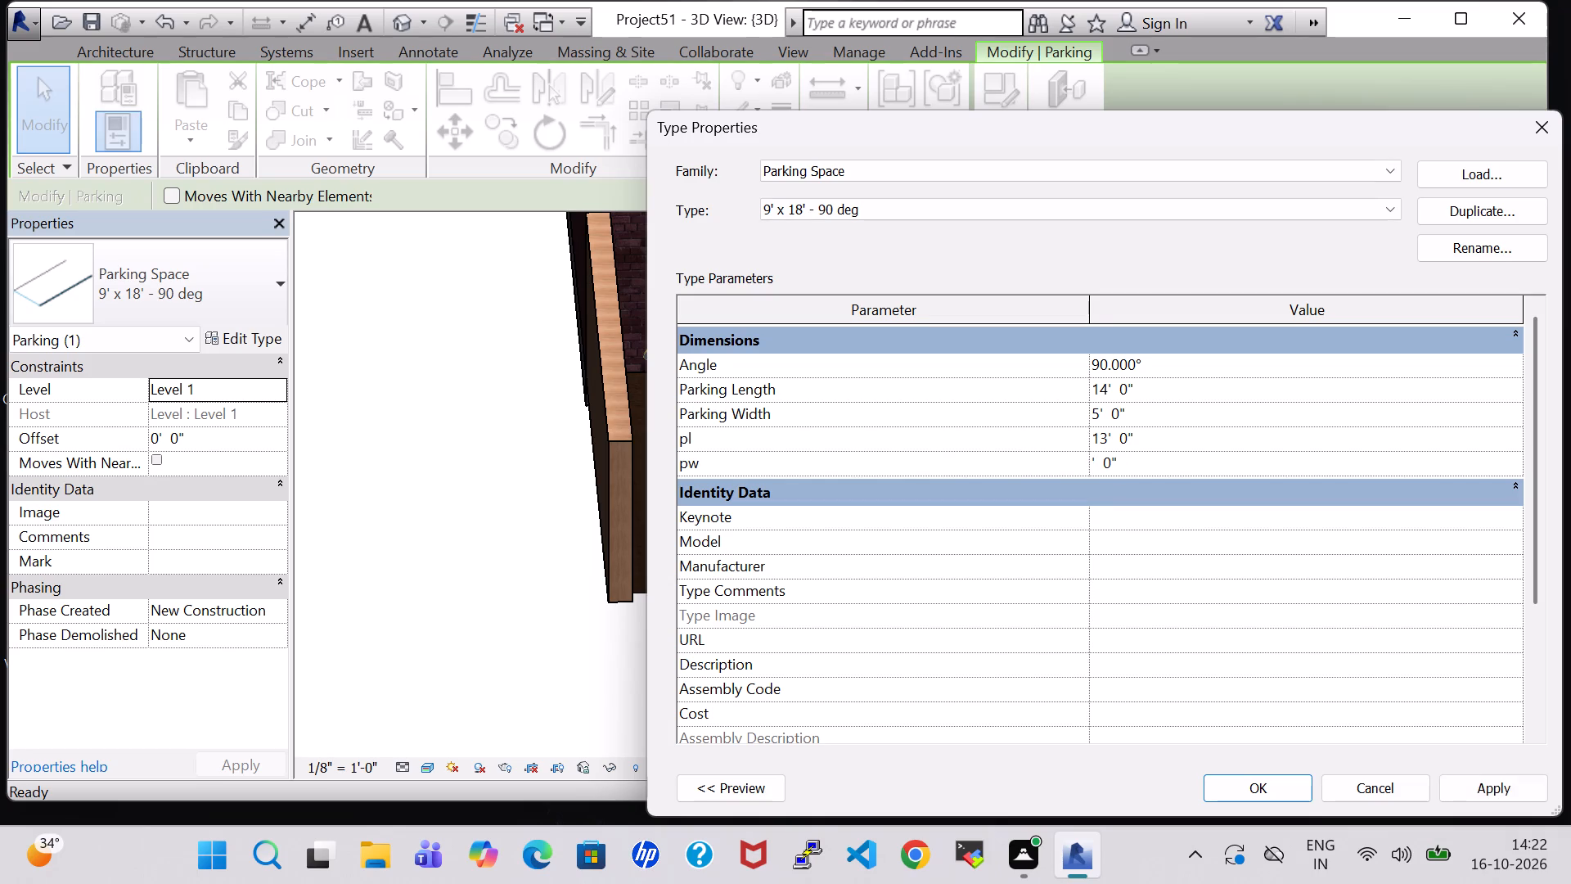
pyautogui.press('7')
pyautogui.click(1257, 783)
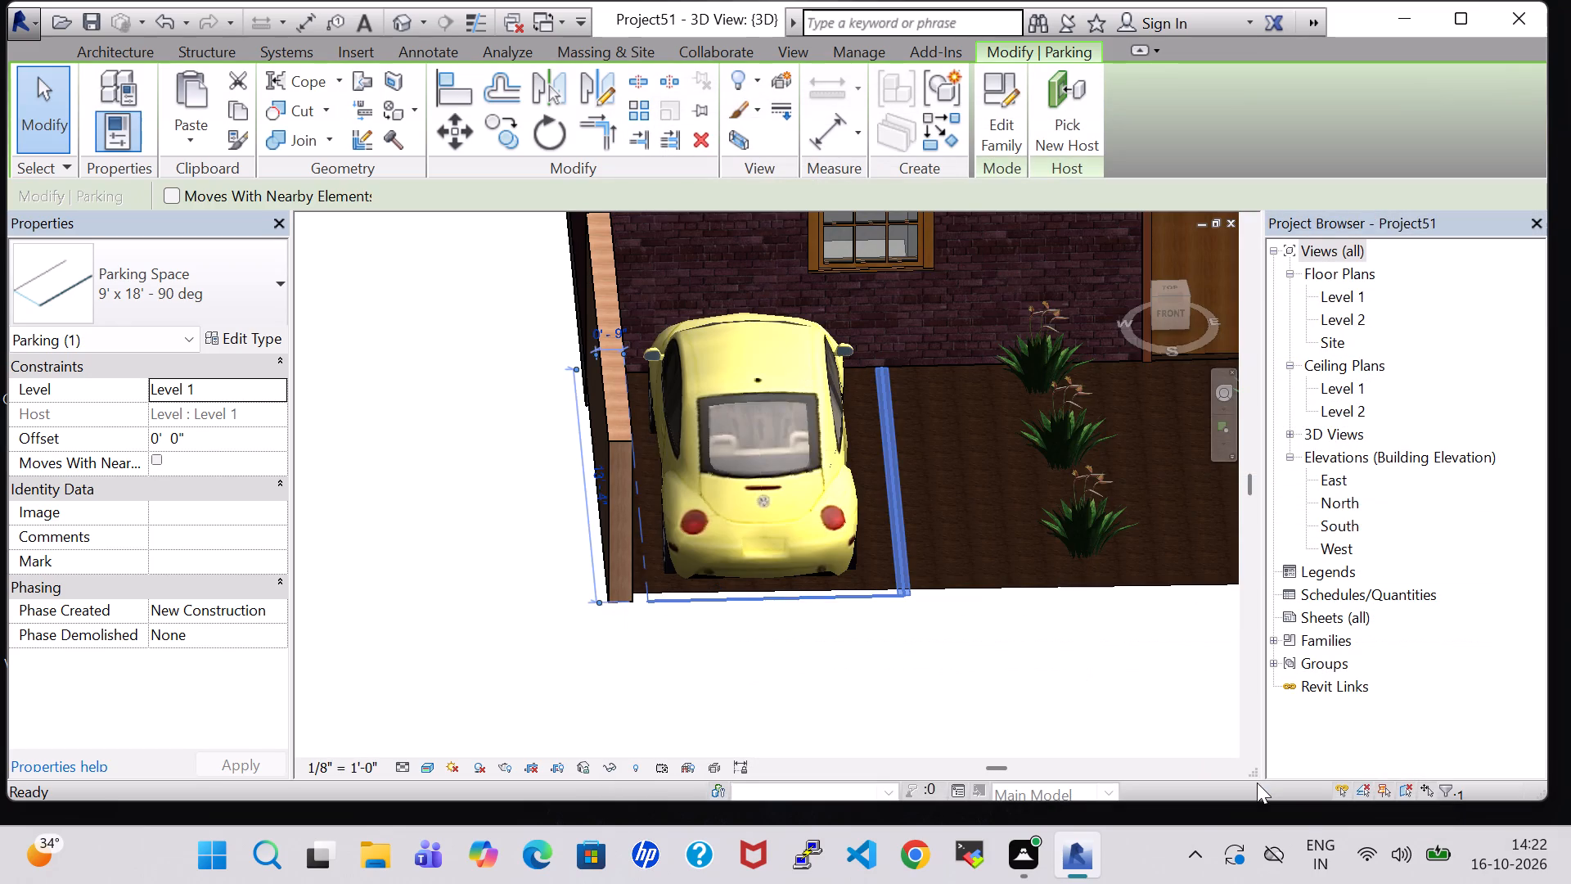
pyautogui.click(879, 701)
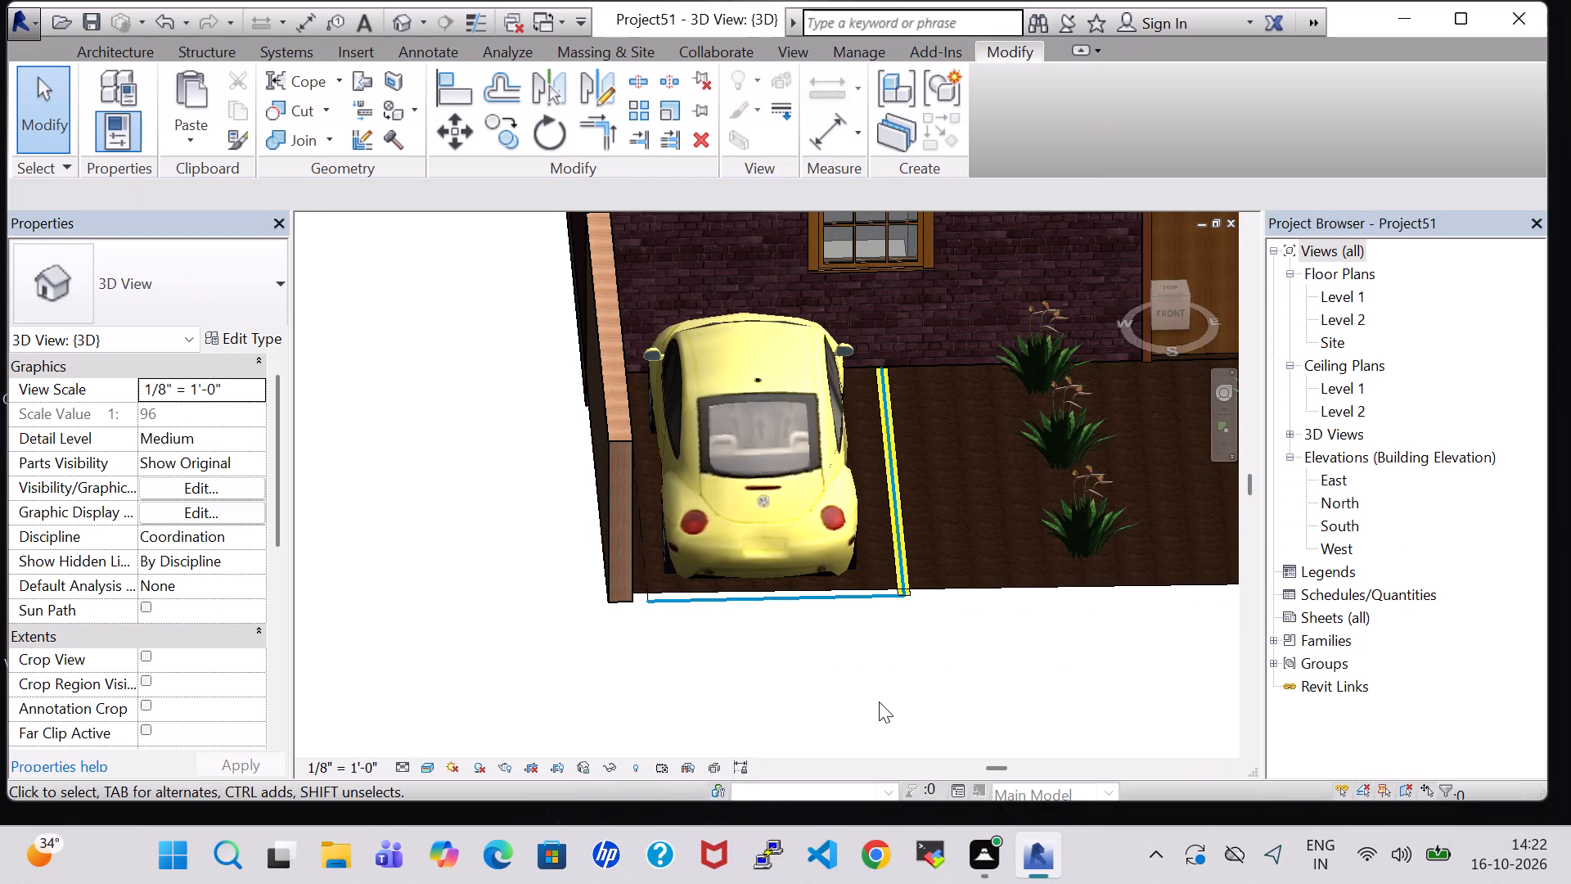
# Edit the front topography surface by placing points at elevation 0' 0" on the front endpoints of the low boundary wall and the railing wall.
pyautogui.scroll(-1, 879, 701)
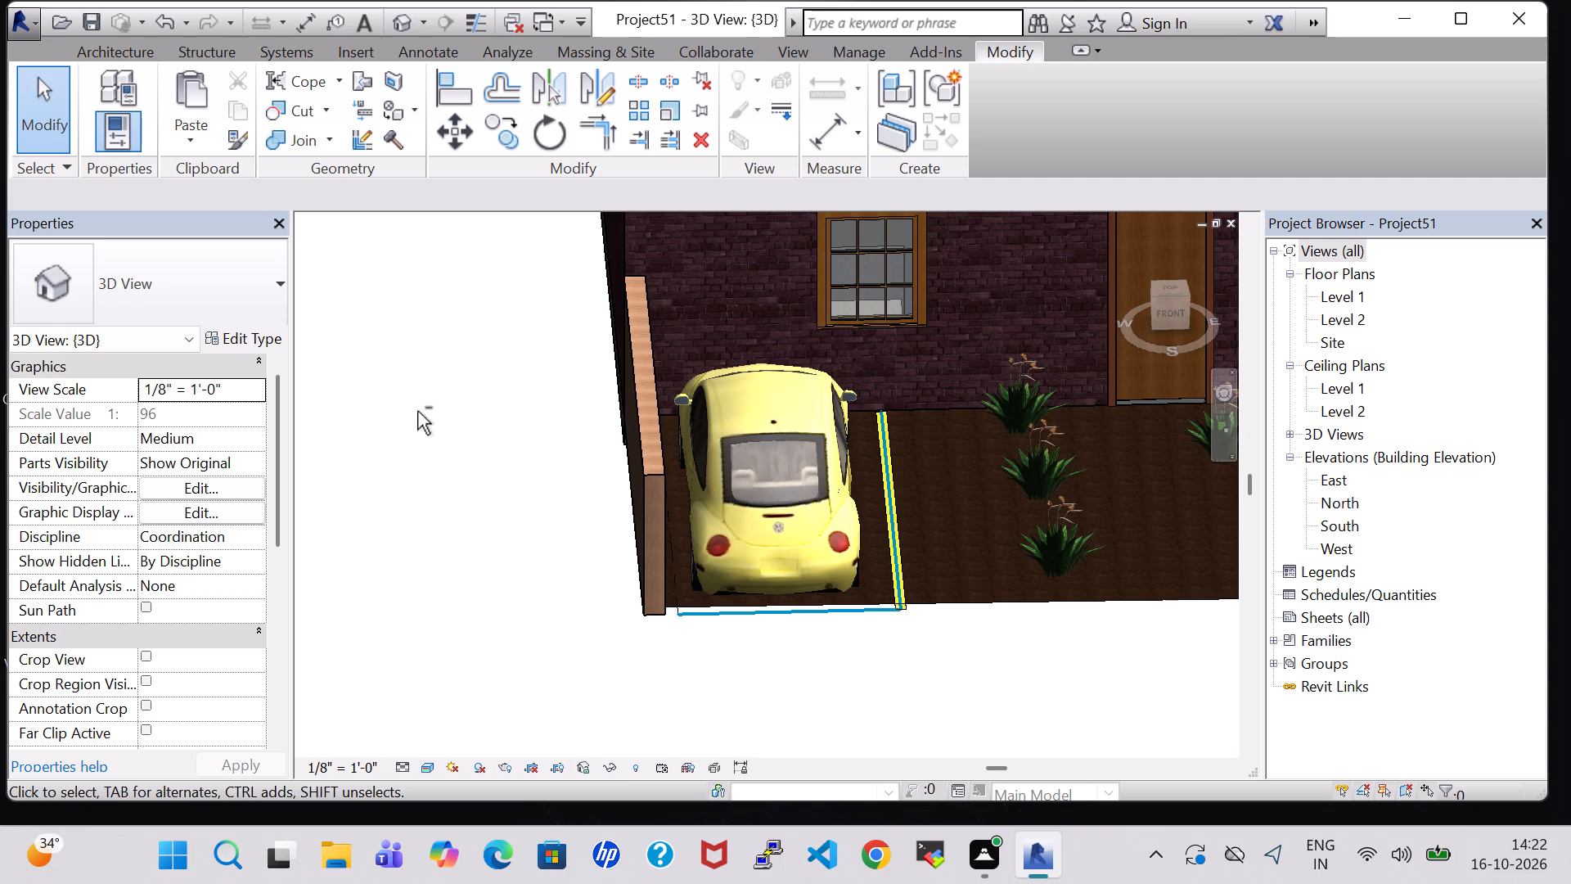
pyautogui.keyDown('shift'); pyautogui.moveTo(417, 411); pyautogui.dragTo(417, 490, button='middle'); pyautogui.keyUp('shift')
pyautogui.keyDown('shift'); pyautogui.moveTo(417, 490); pyautogui.dragTo(422, 541, button='middle'); pyautogui.keyUp('shift')
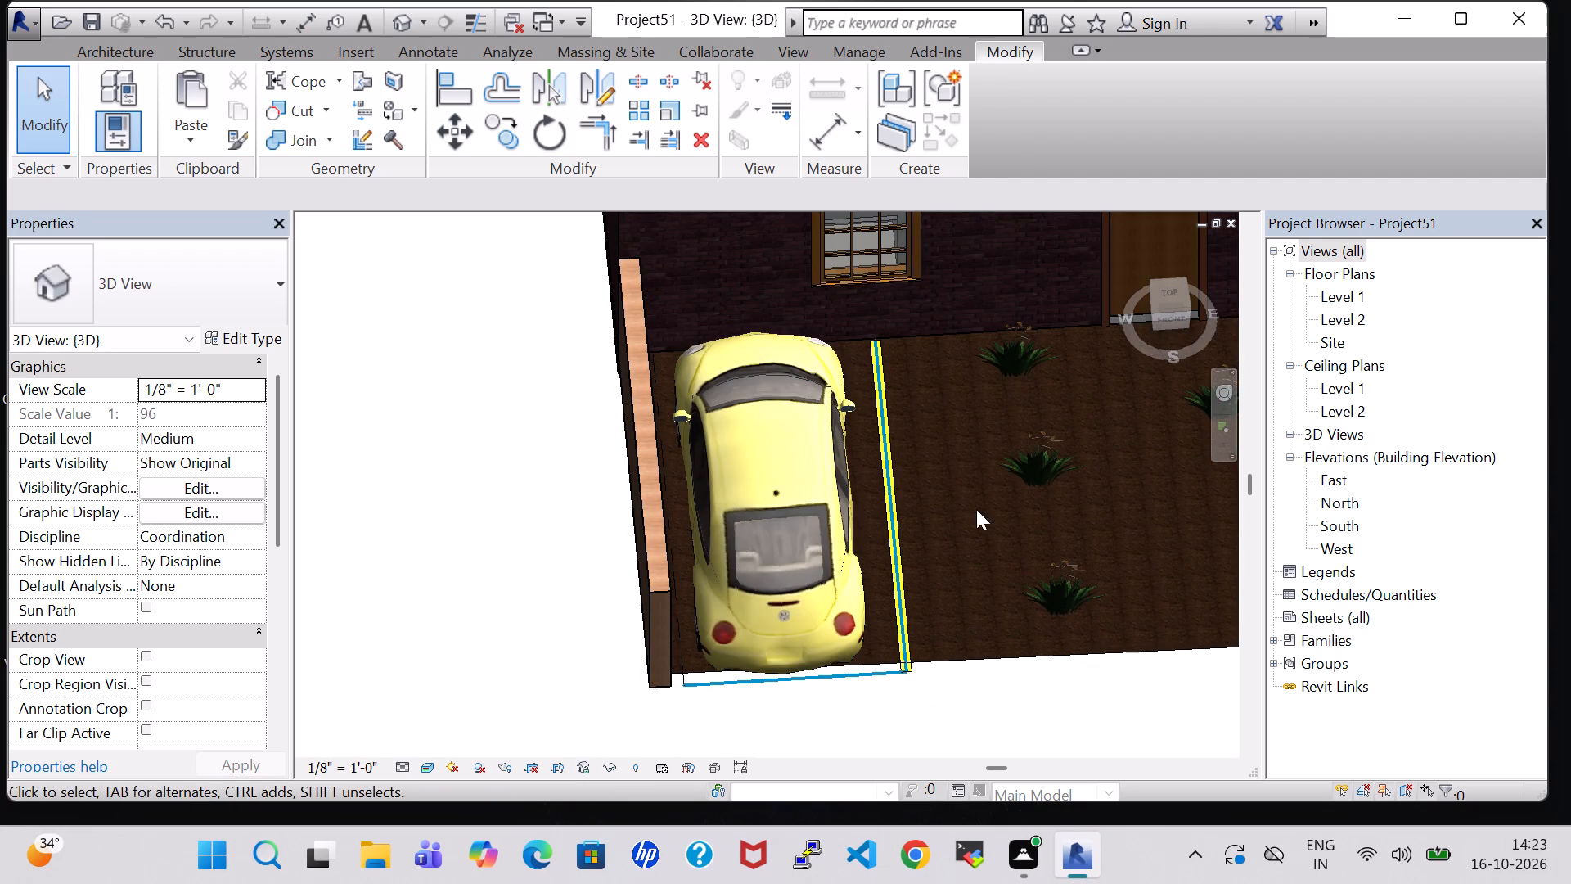
pyautogui.click(1019, 651)
pyautogui.click(991, 137)
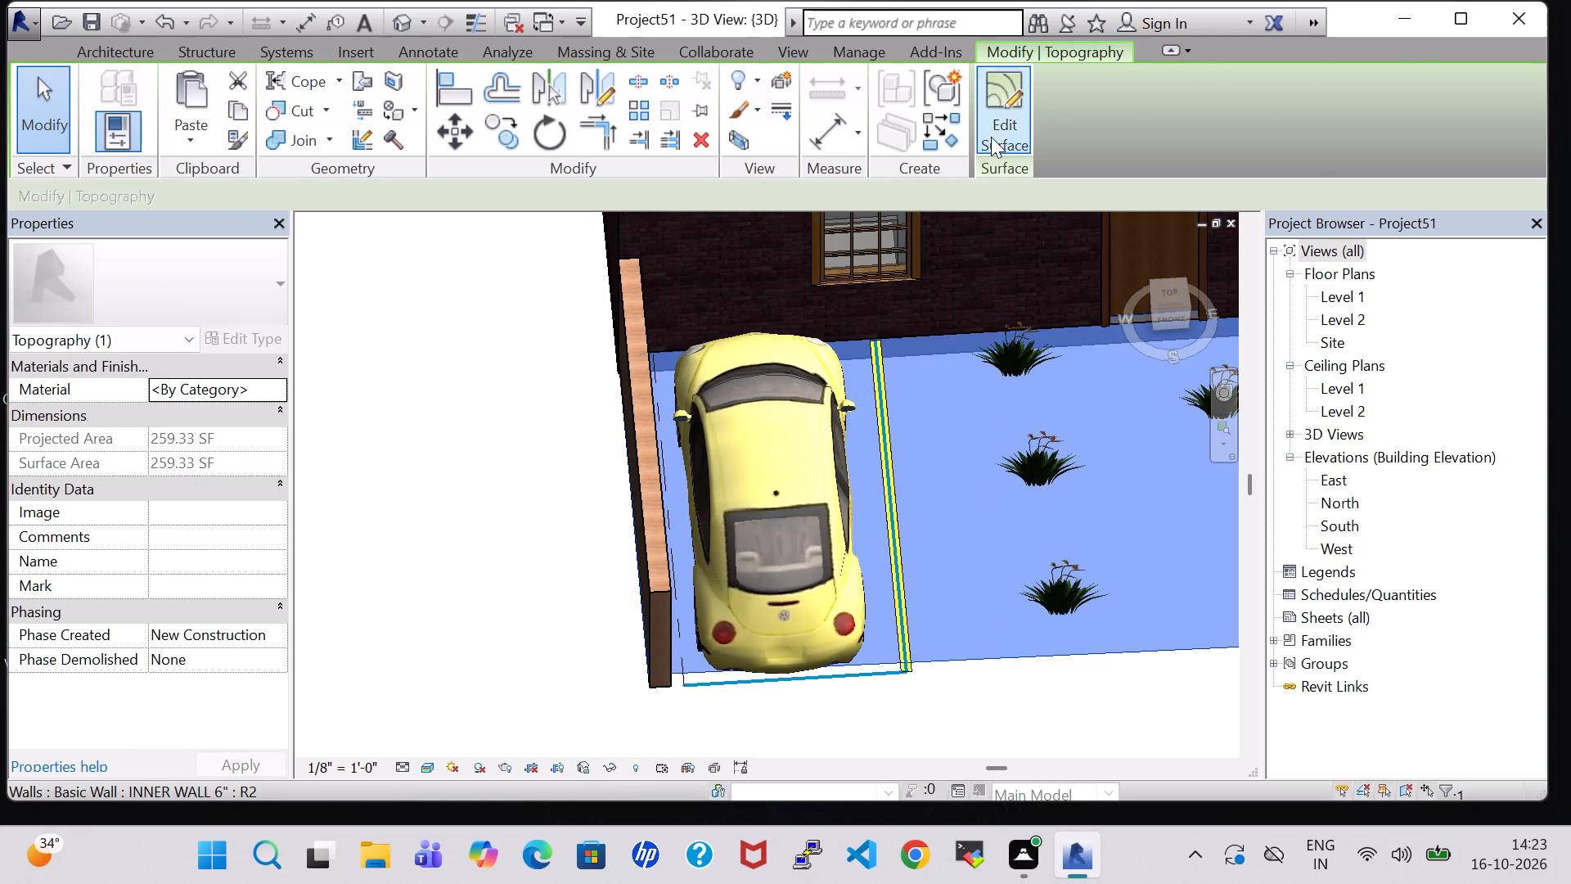
pyautogui.click(1070, 118)
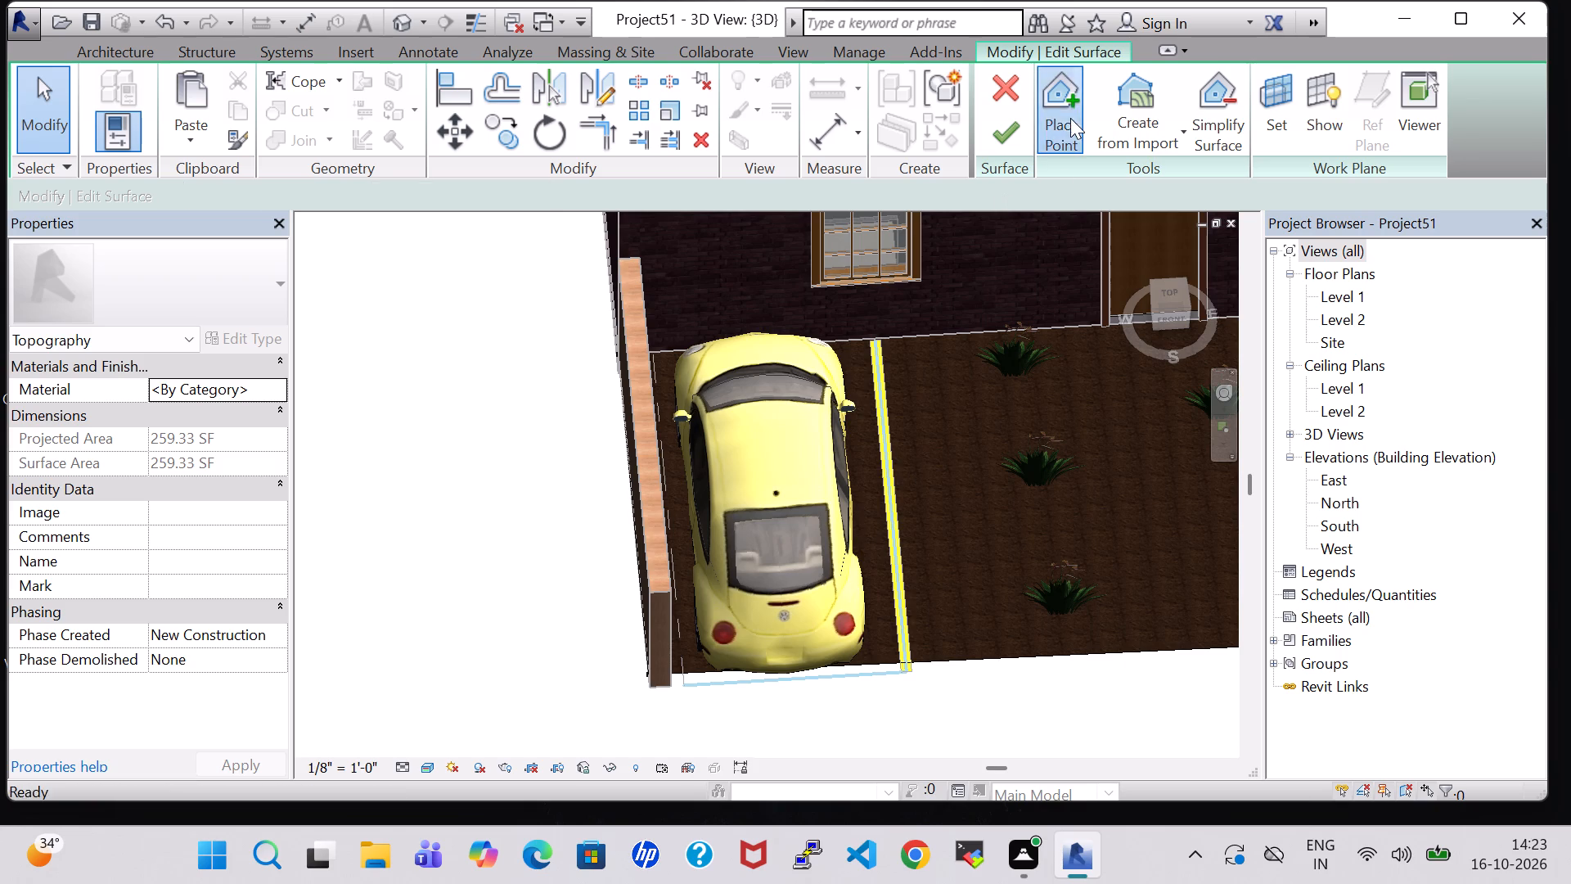
pyautogui.click(670, 683)
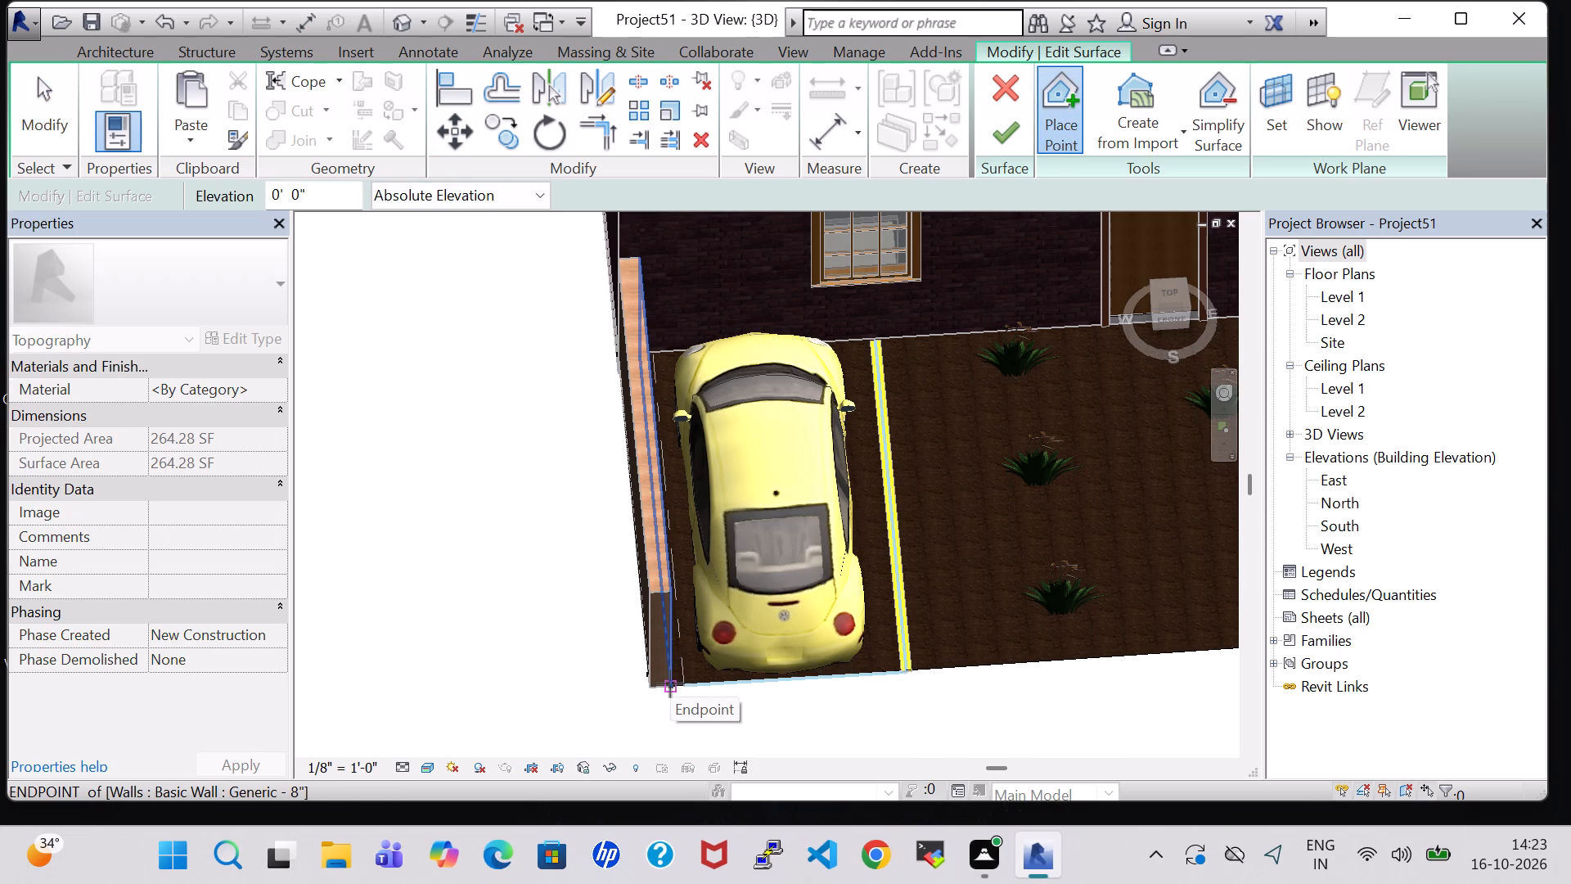
pyautogui.moveTo(988, 681); pyautogui.dragTo(588, 665, button='middle')
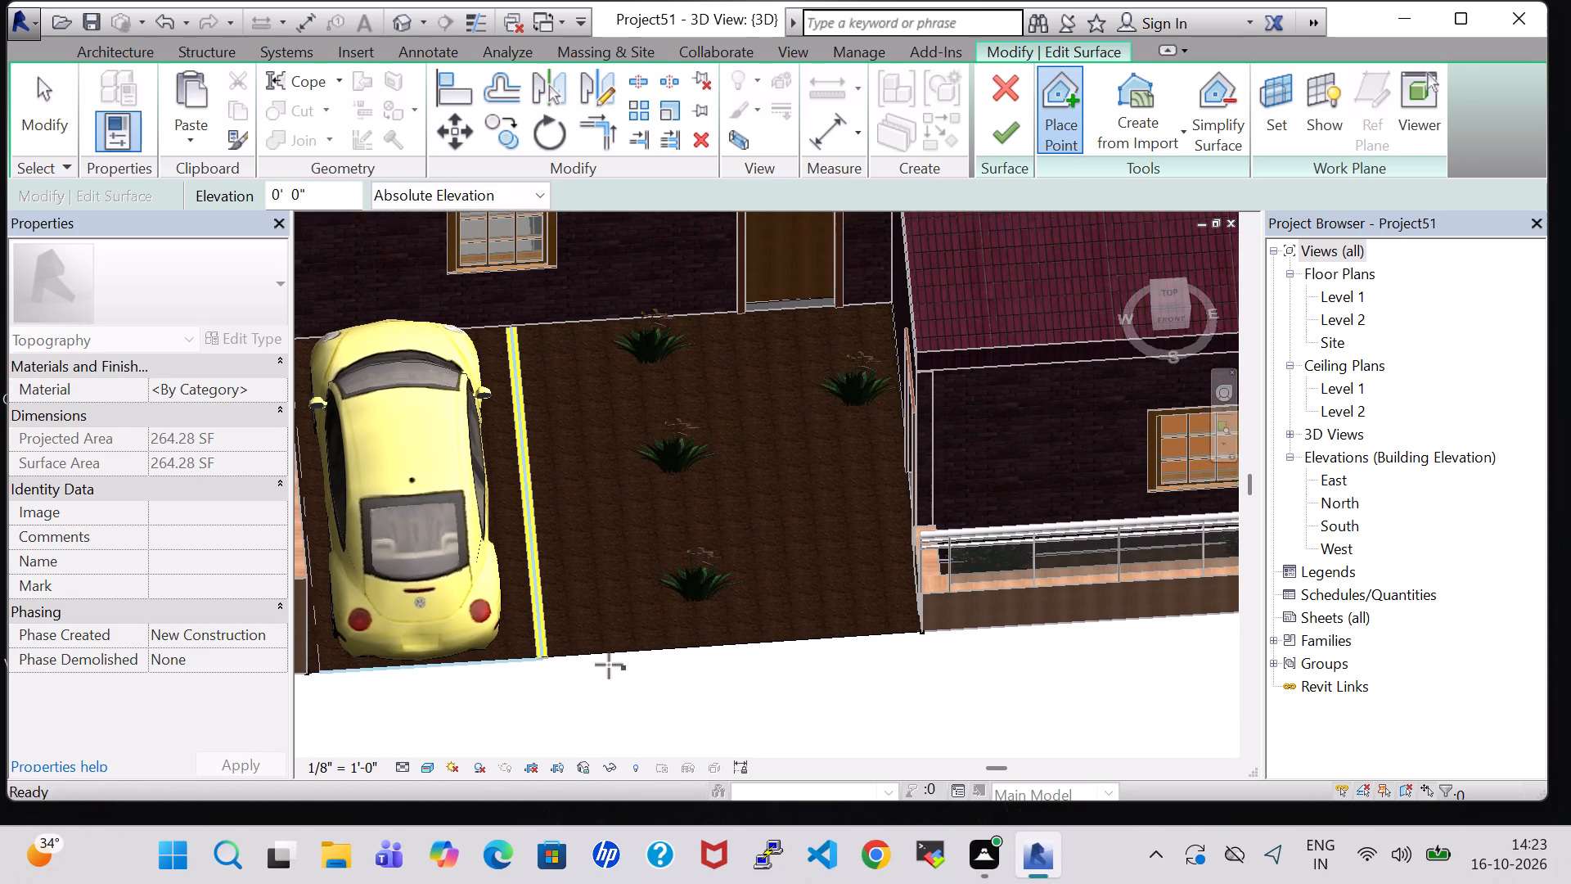
pyautogui.click(883, 634)
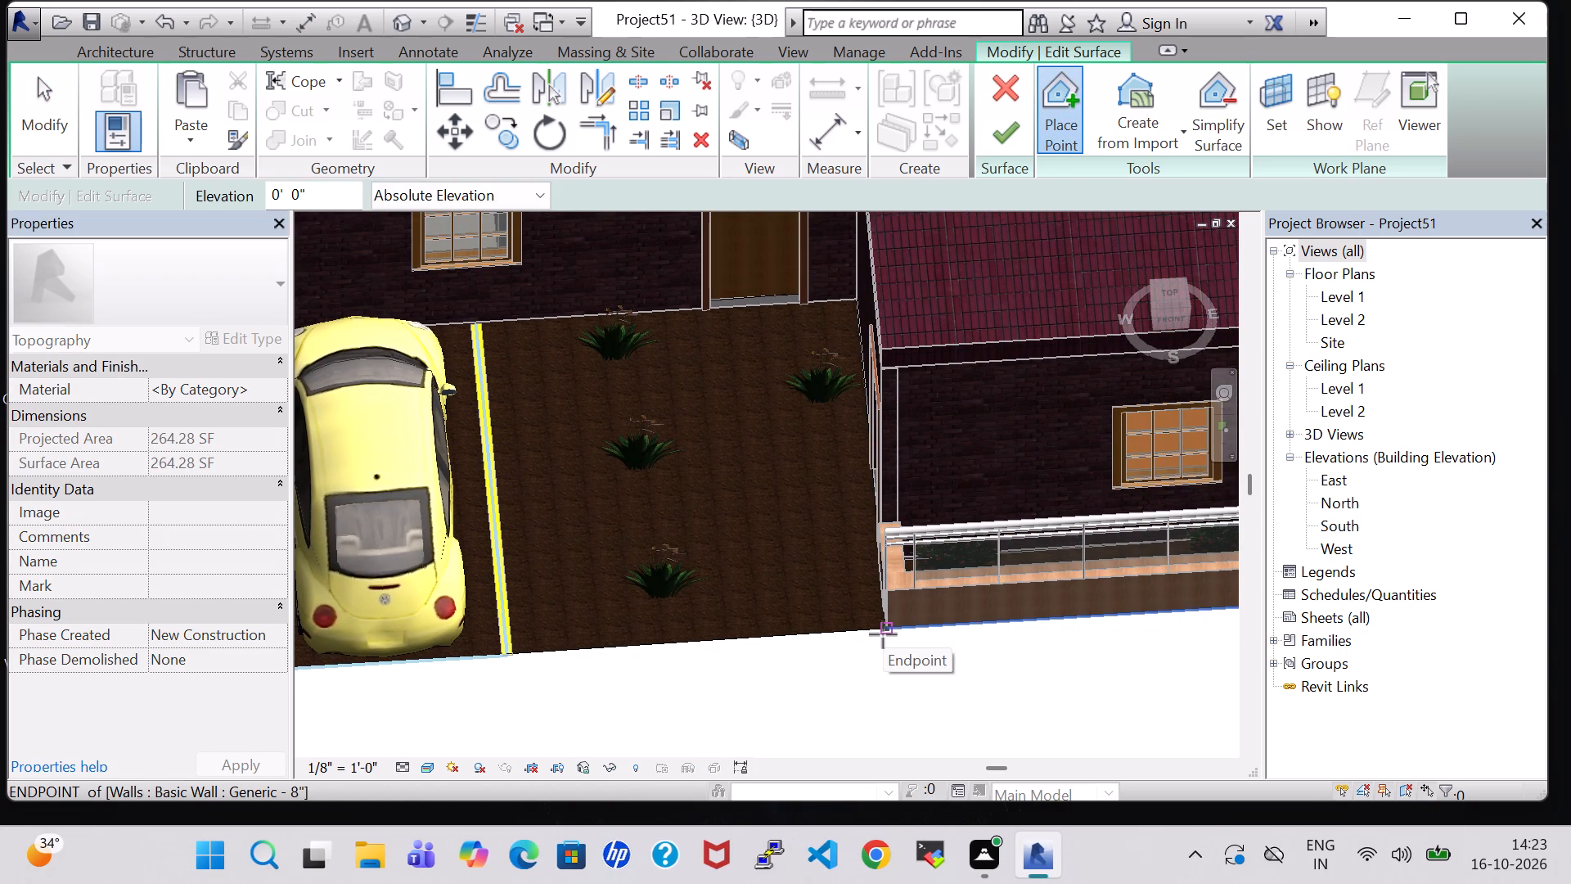
pyautogui.click(1001, 123)
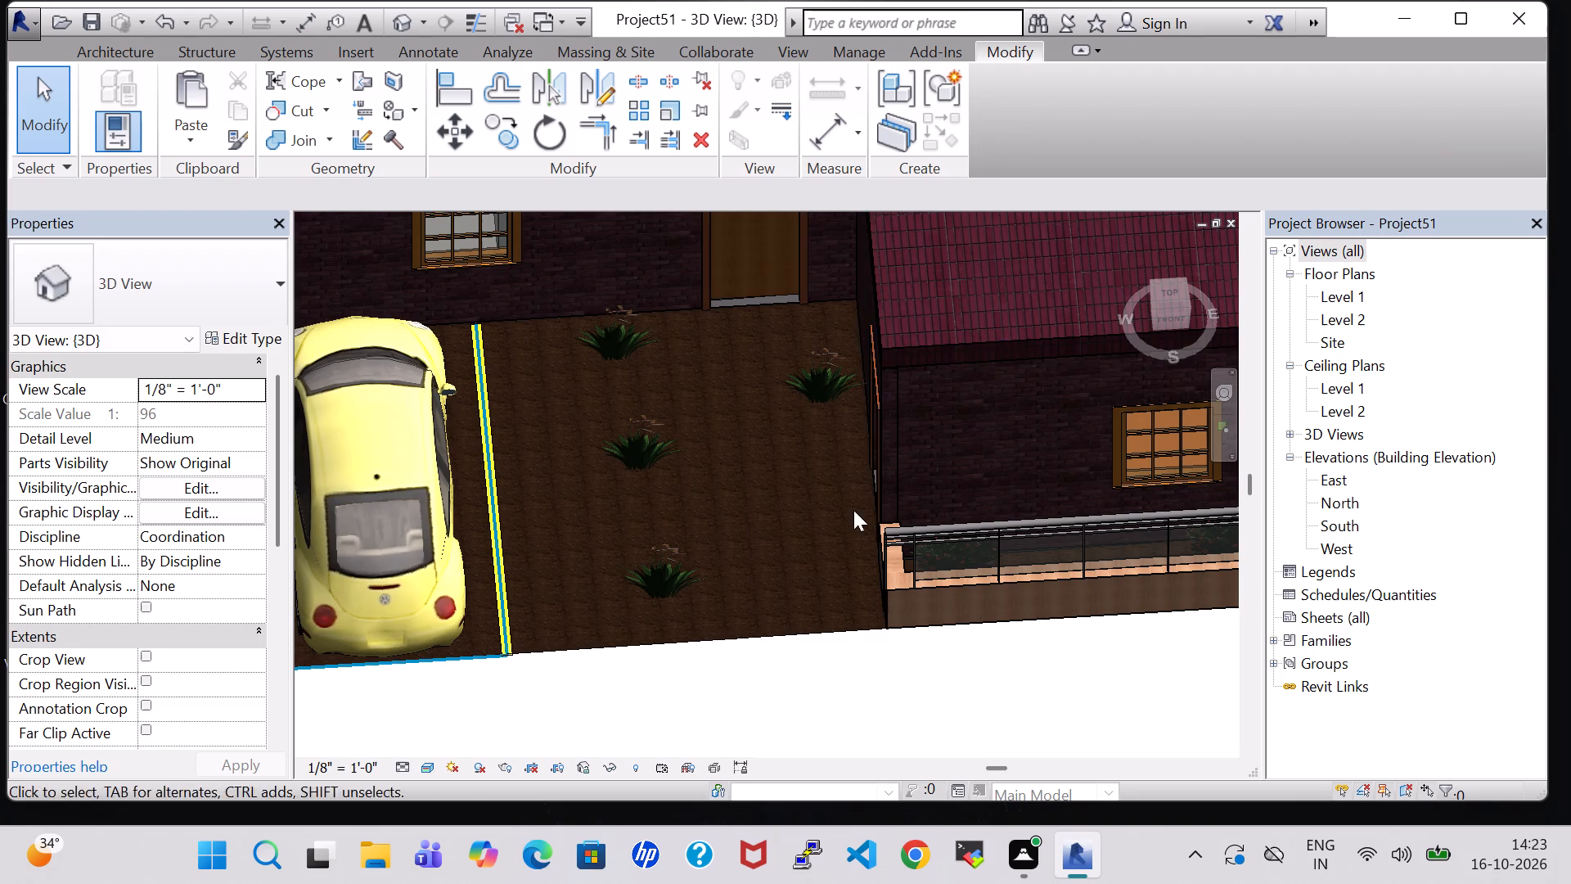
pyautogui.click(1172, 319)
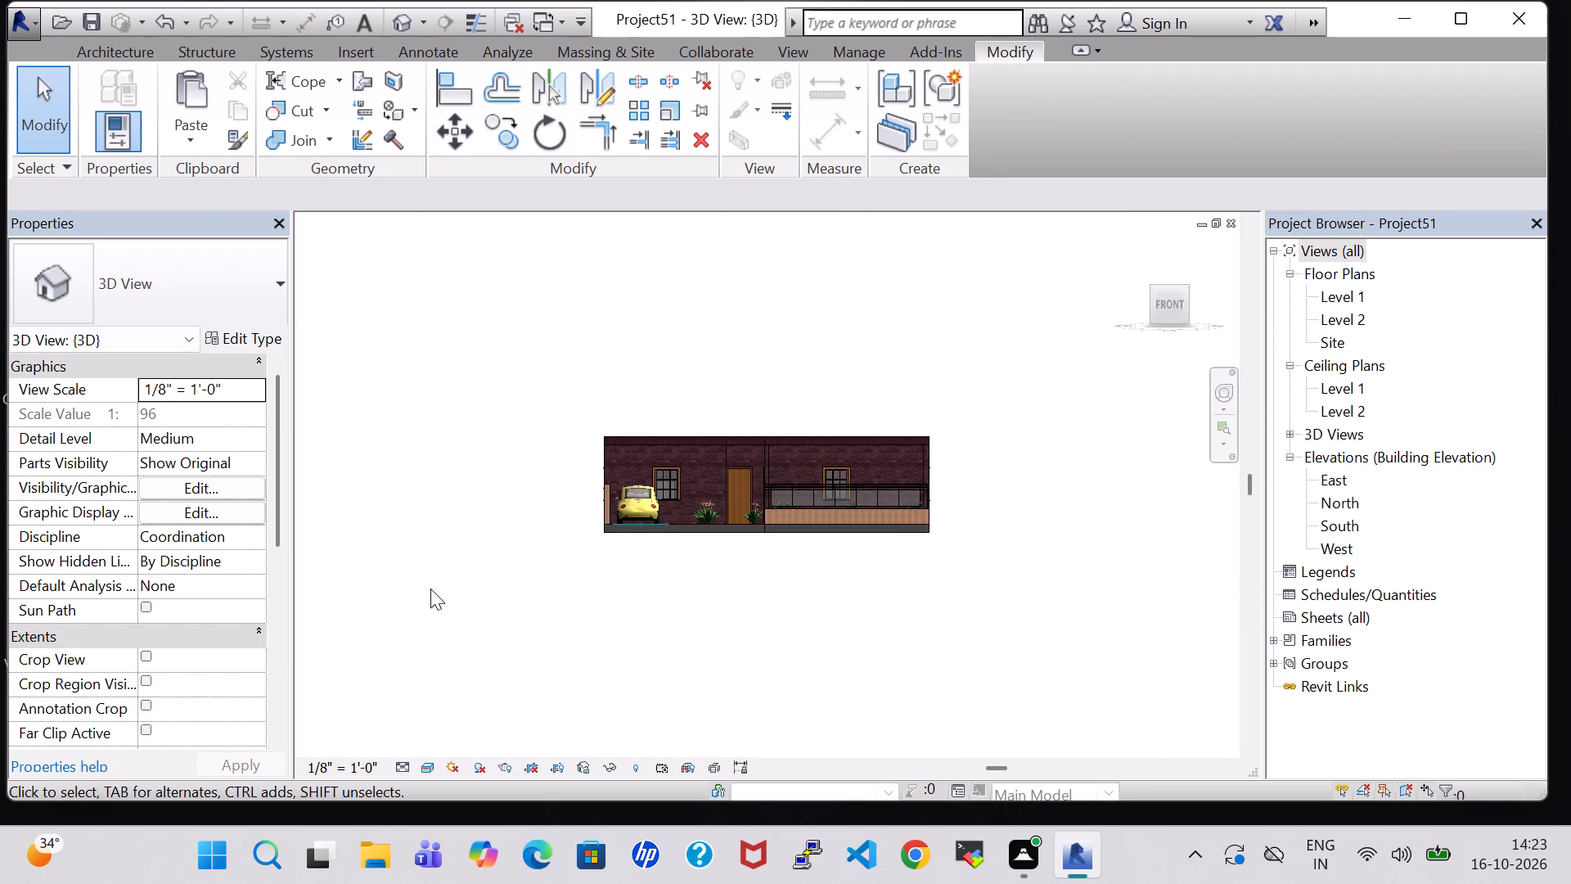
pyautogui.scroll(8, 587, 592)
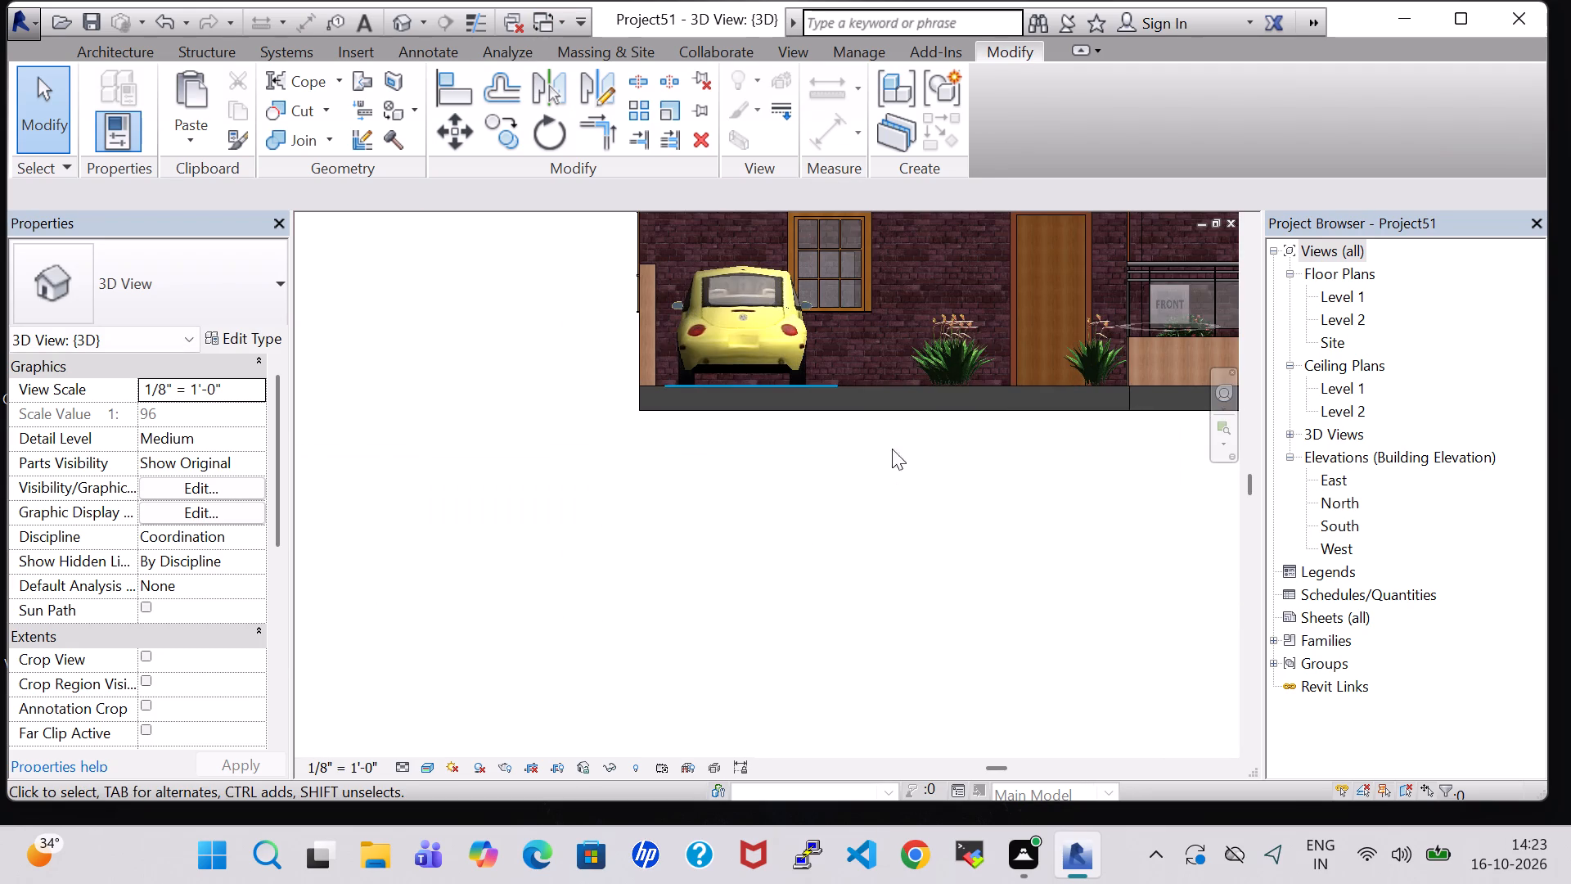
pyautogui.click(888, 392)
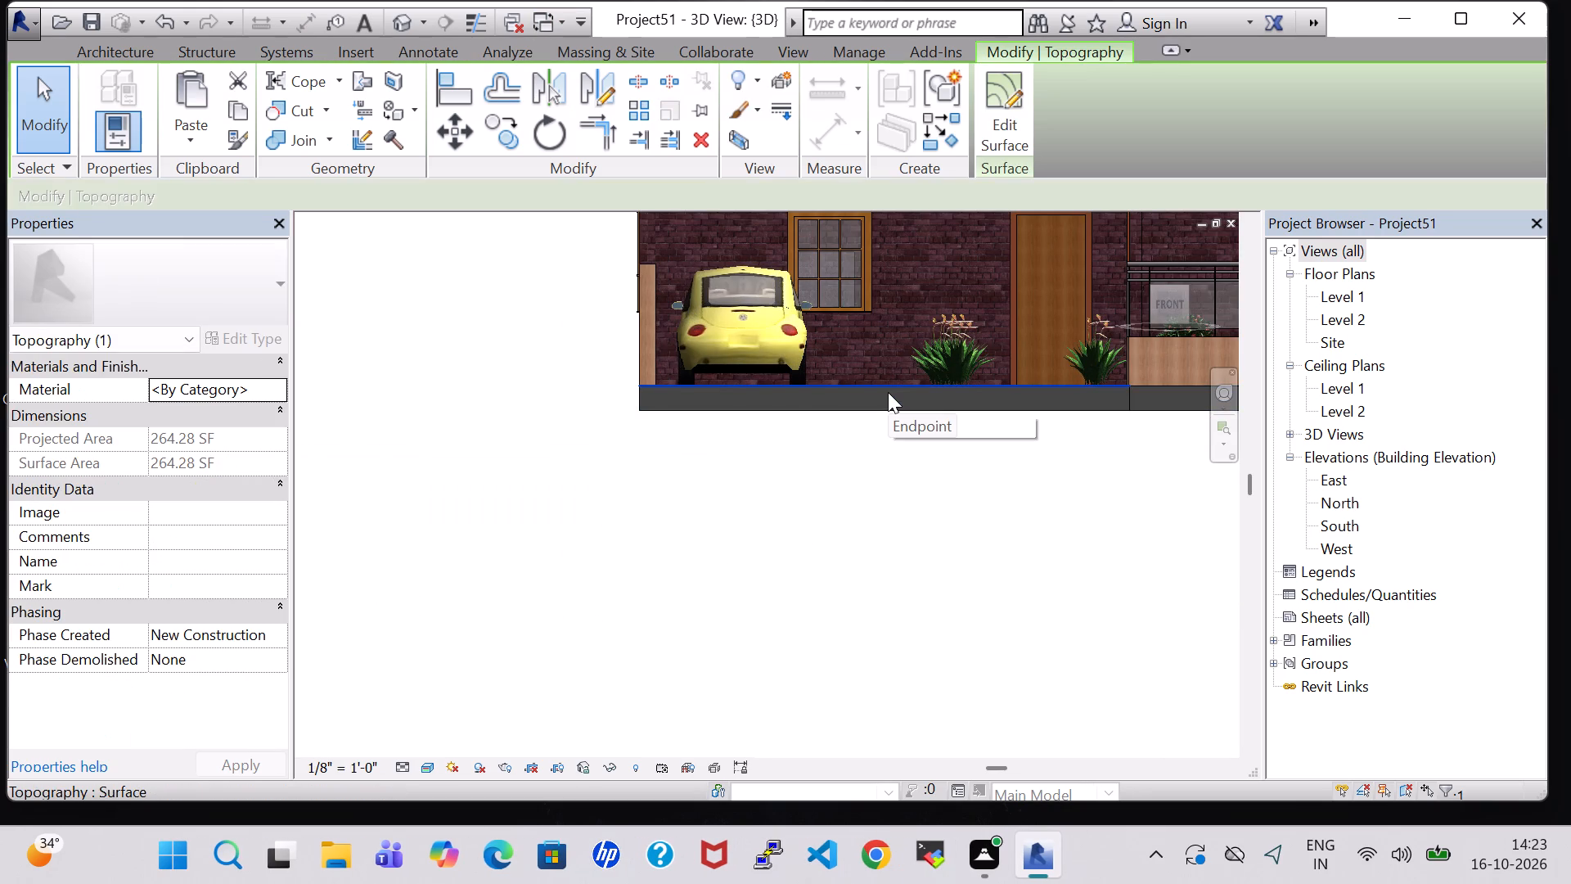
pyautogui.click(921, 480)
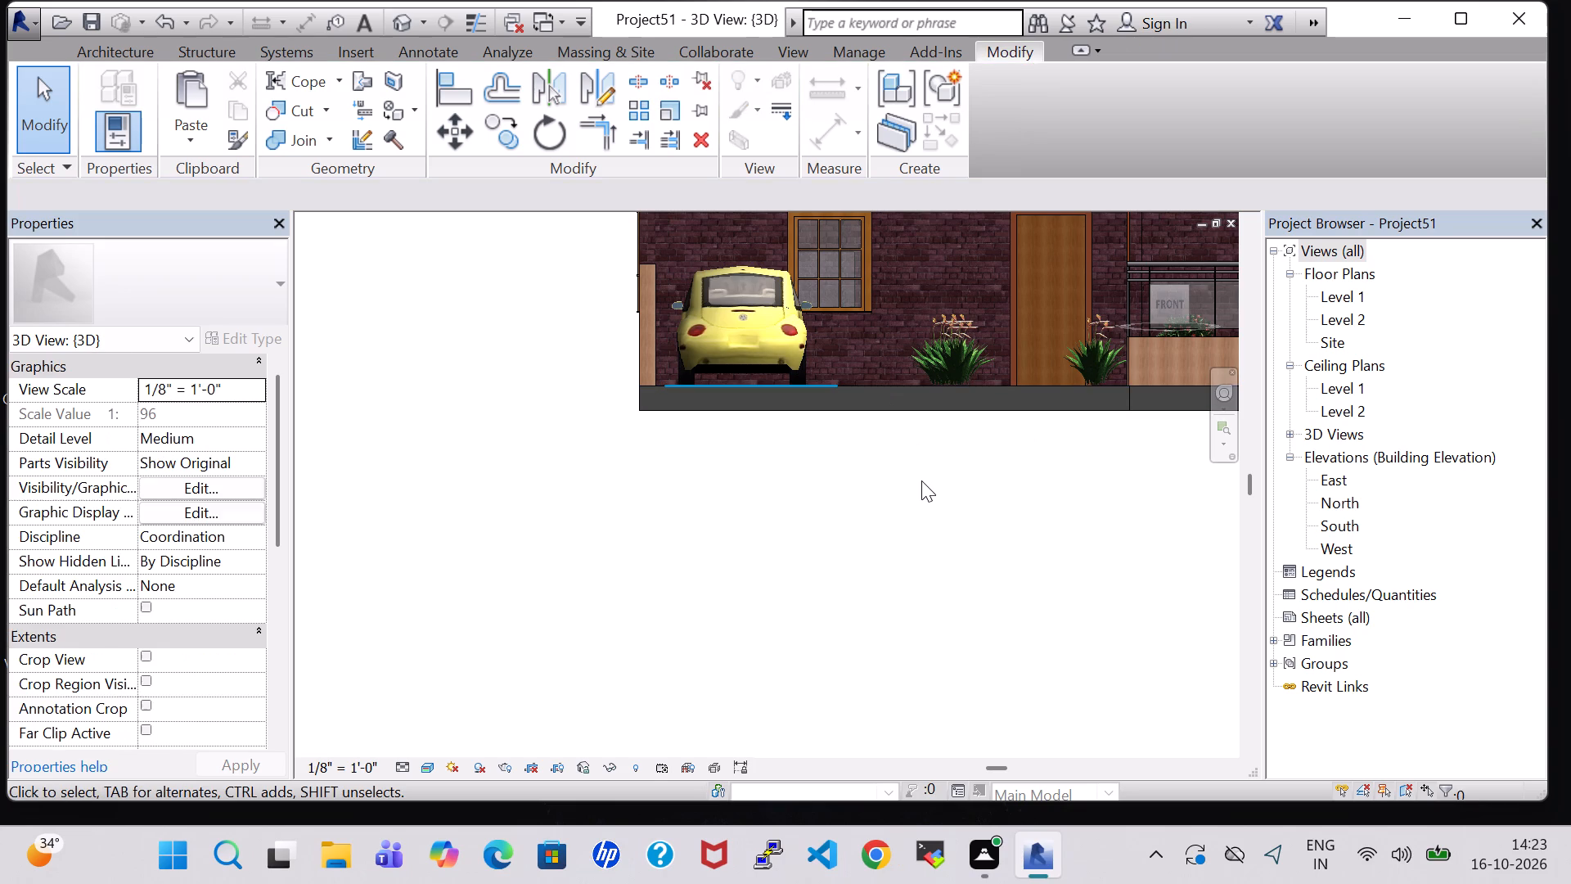
# Nudge the front and middle Crane Lily plants beside the parking space toward the car until they line up with the row.
pyautogui.keyDown('shift'); pyautogui.moveTo(921, 480); pyautogui.dragTo(915, 593, button='middle'); pyautogui.keyUp('shift')
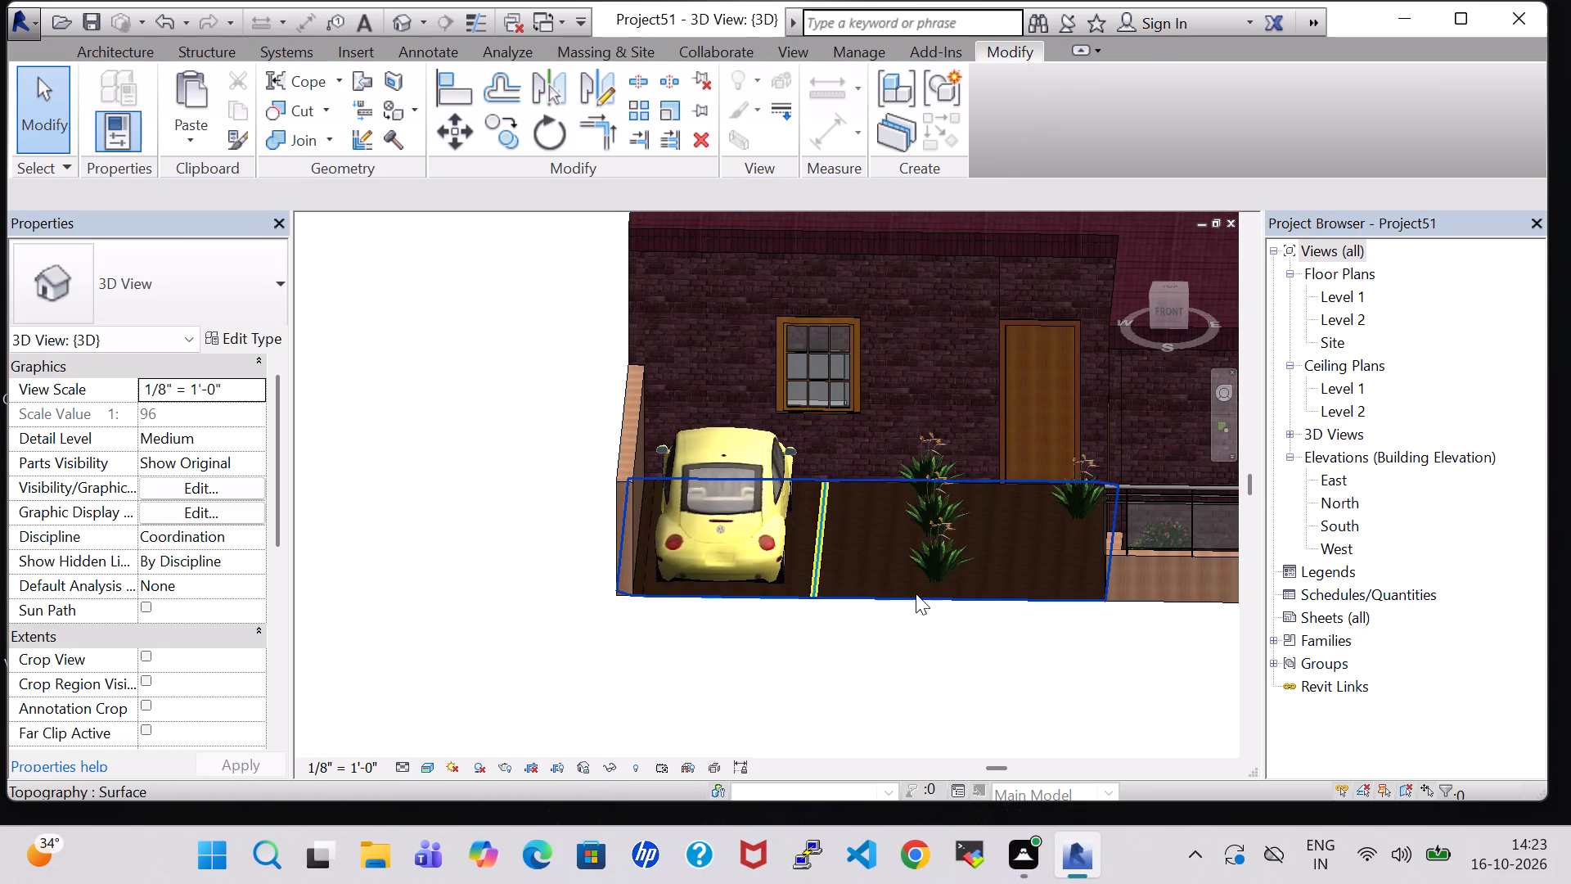
pyautogui.scroll(-3, 916, 593)
pyautogui.moveTo(1003, 644); pyautogui.dragTo(800, 653, button='middle')
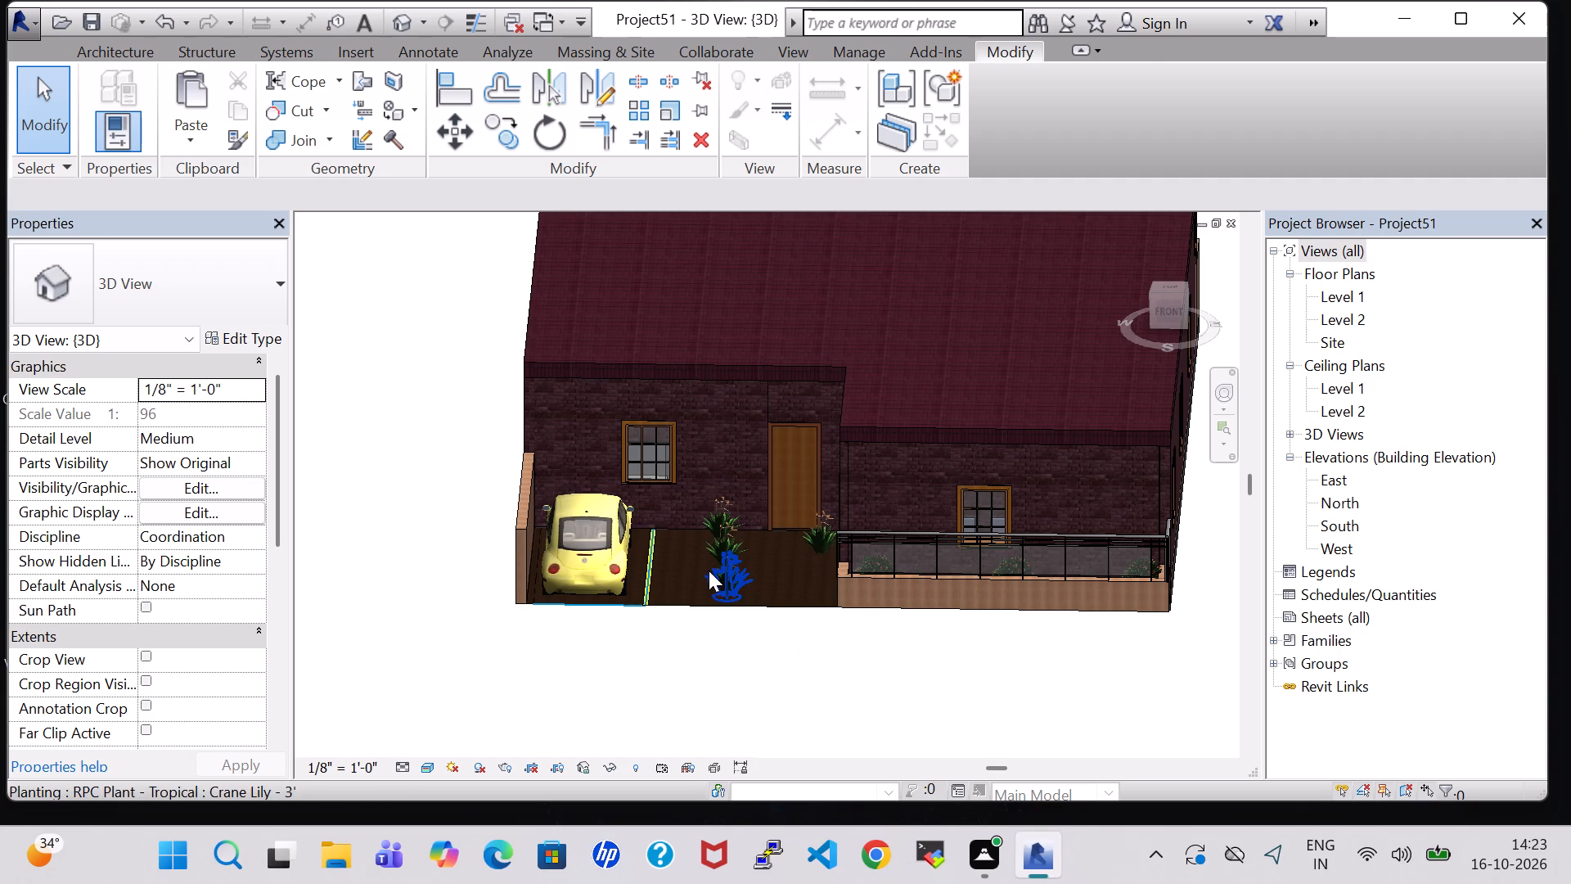
pyautogui.click(732, 576)
pyautogui.press('Left')
pyautogui.press('Left')
pyautogui.press('Left')
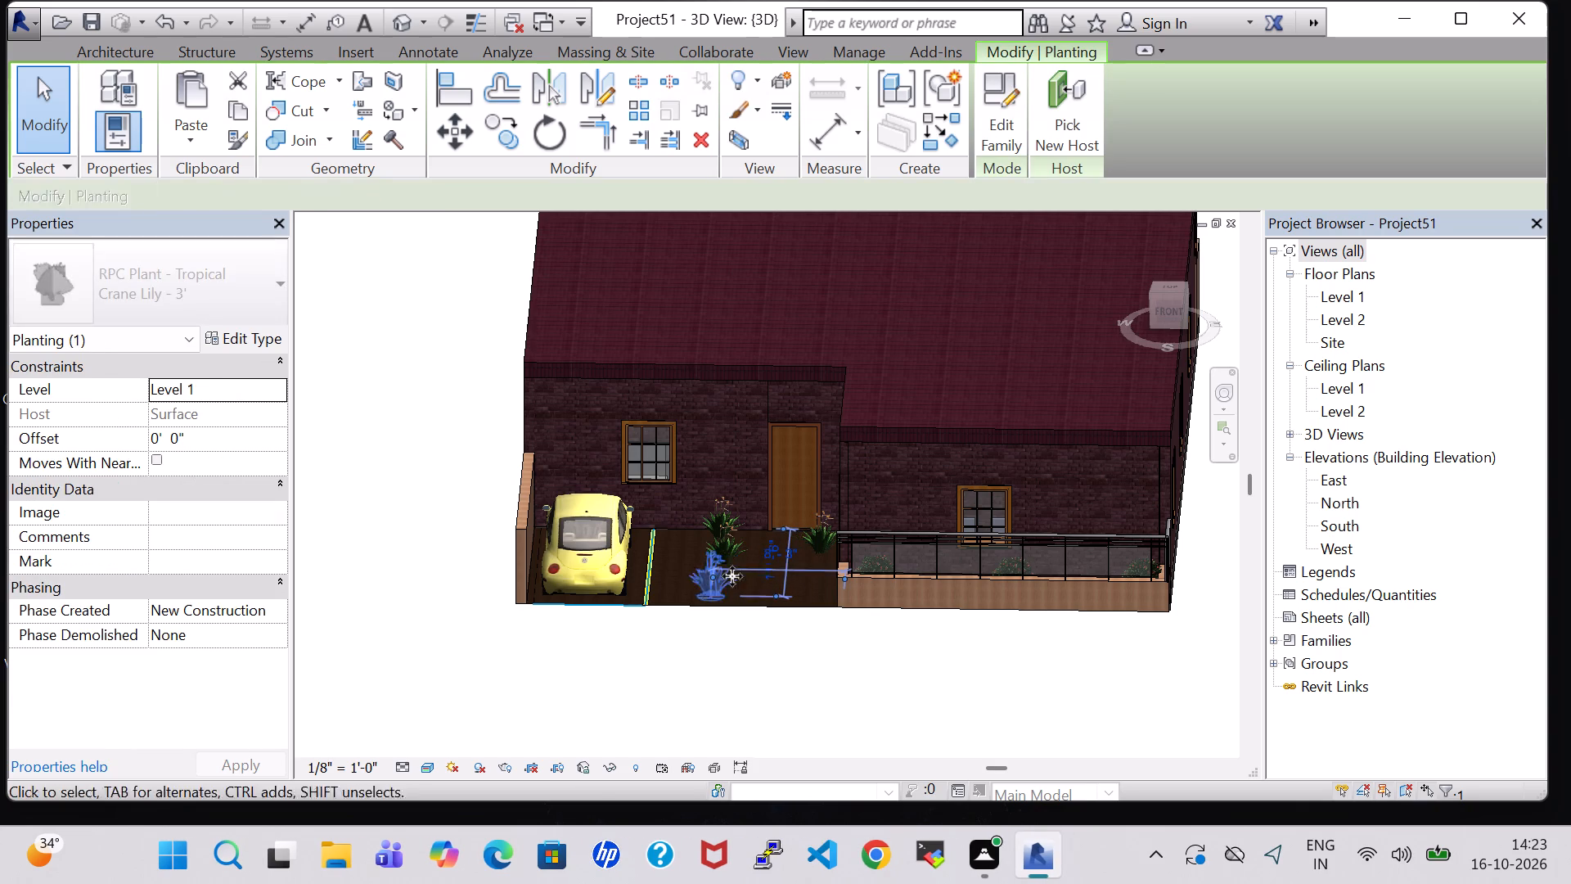
pyautogui.click(732, 548)
pyautogui.press('Left')
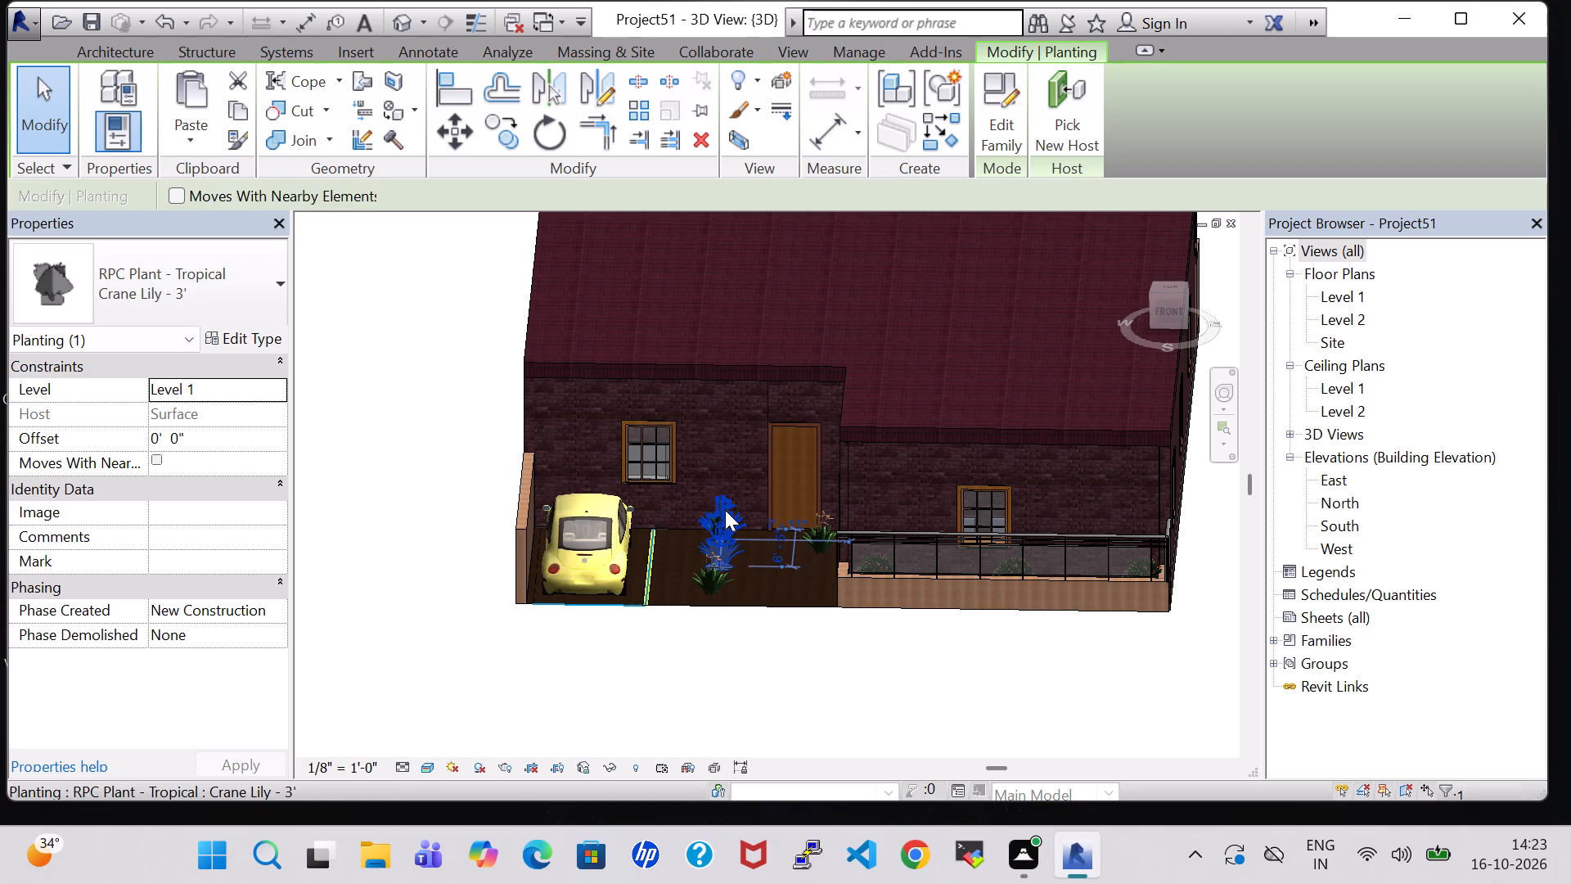
pyautogui.click(718, 589)
pyautogui.press('Right')
pyautogui.click(774, 641)
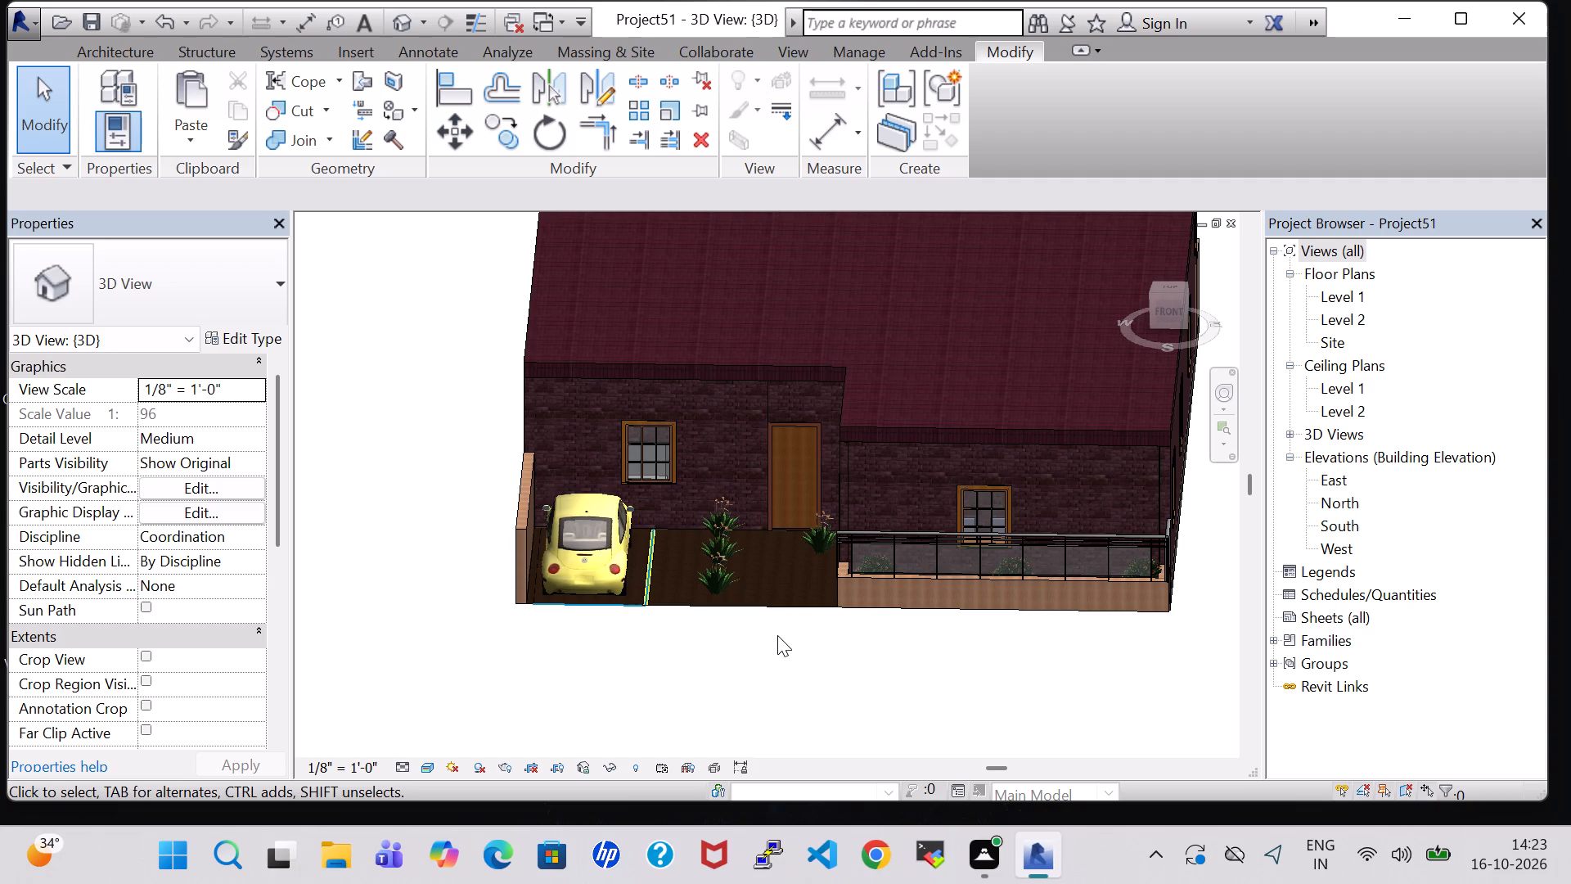
# In the Level 1 floor plan, extend the rear yard's OPEN room tag to read OPEN AREA.
pyautogui.doubleClick(1322, 293)
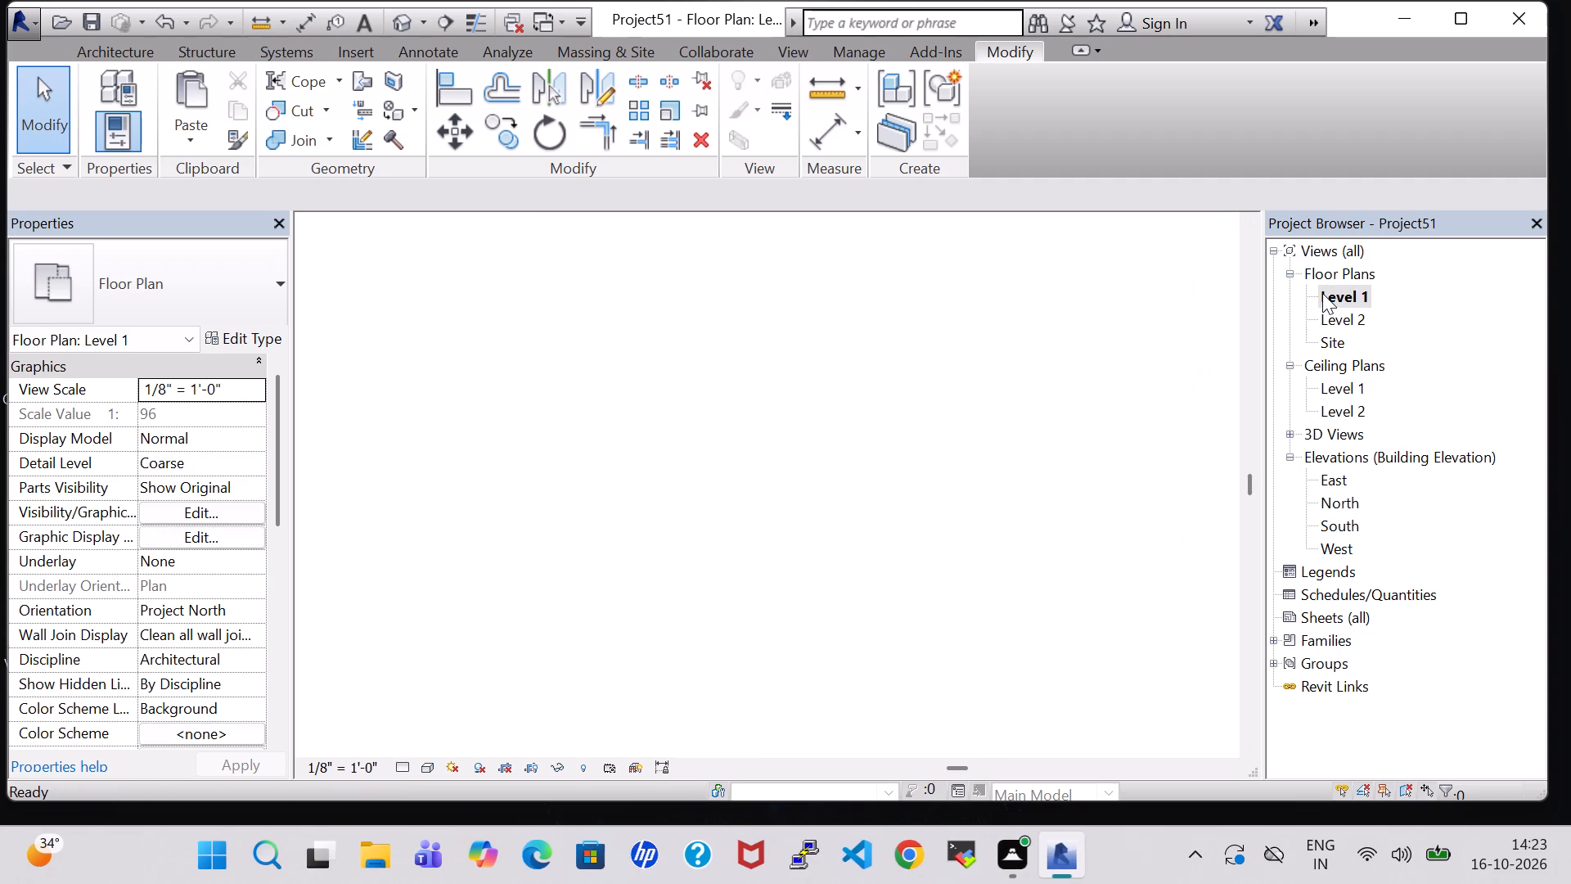
pyautogui.scroll(-5, 1041, 476)
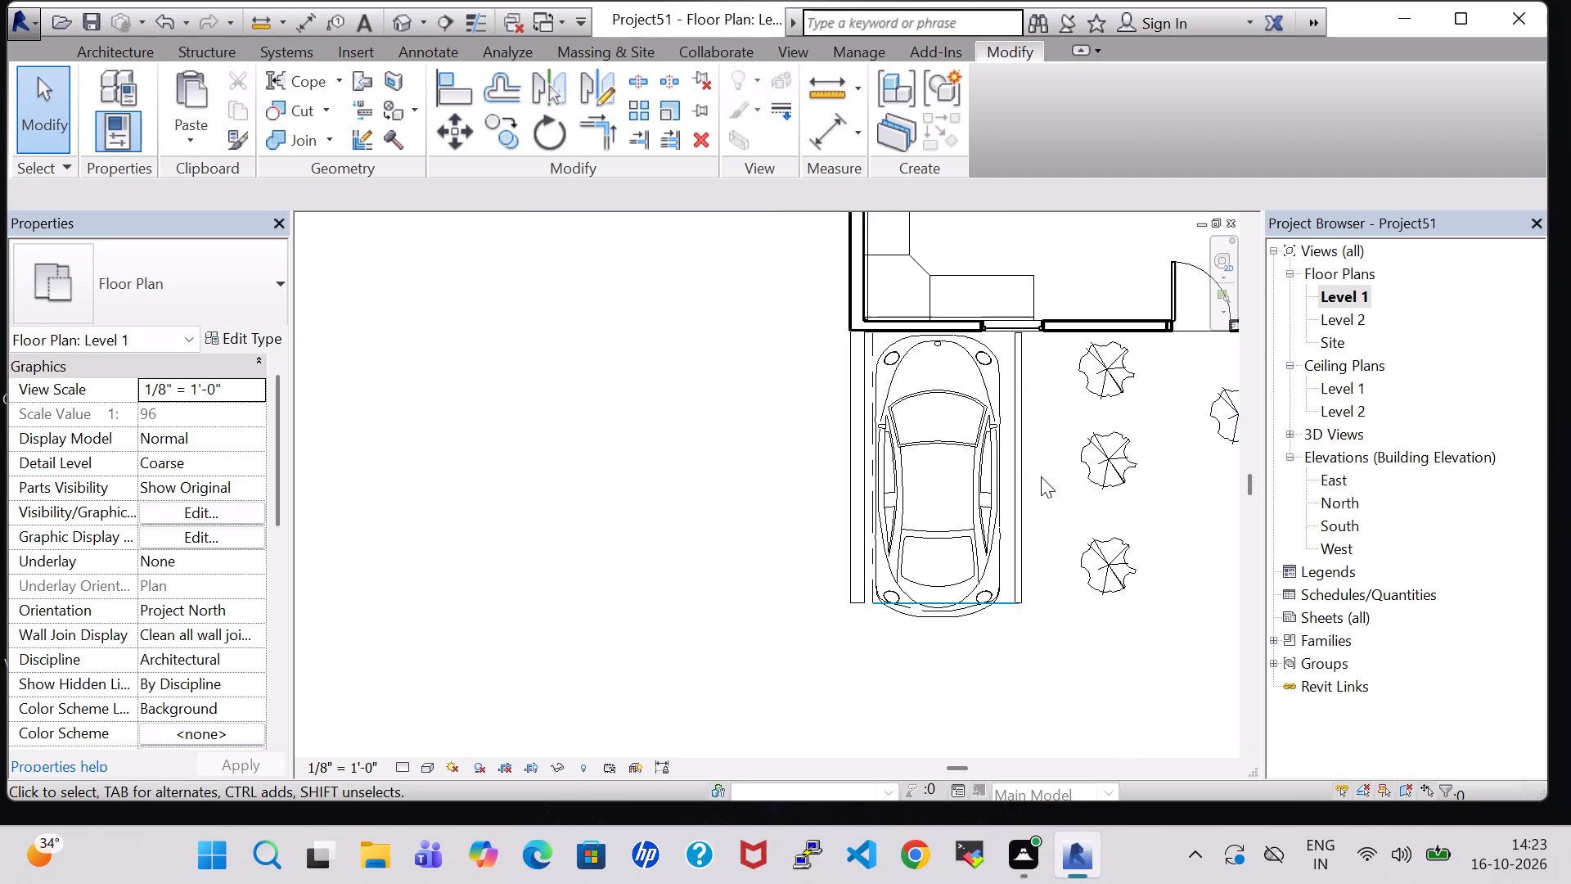
pyautogui.moveTo(1041, 476); pyautogui.dragTo(737, 482, button='middle')
pyautogui.scroll(-6, 737, 482)
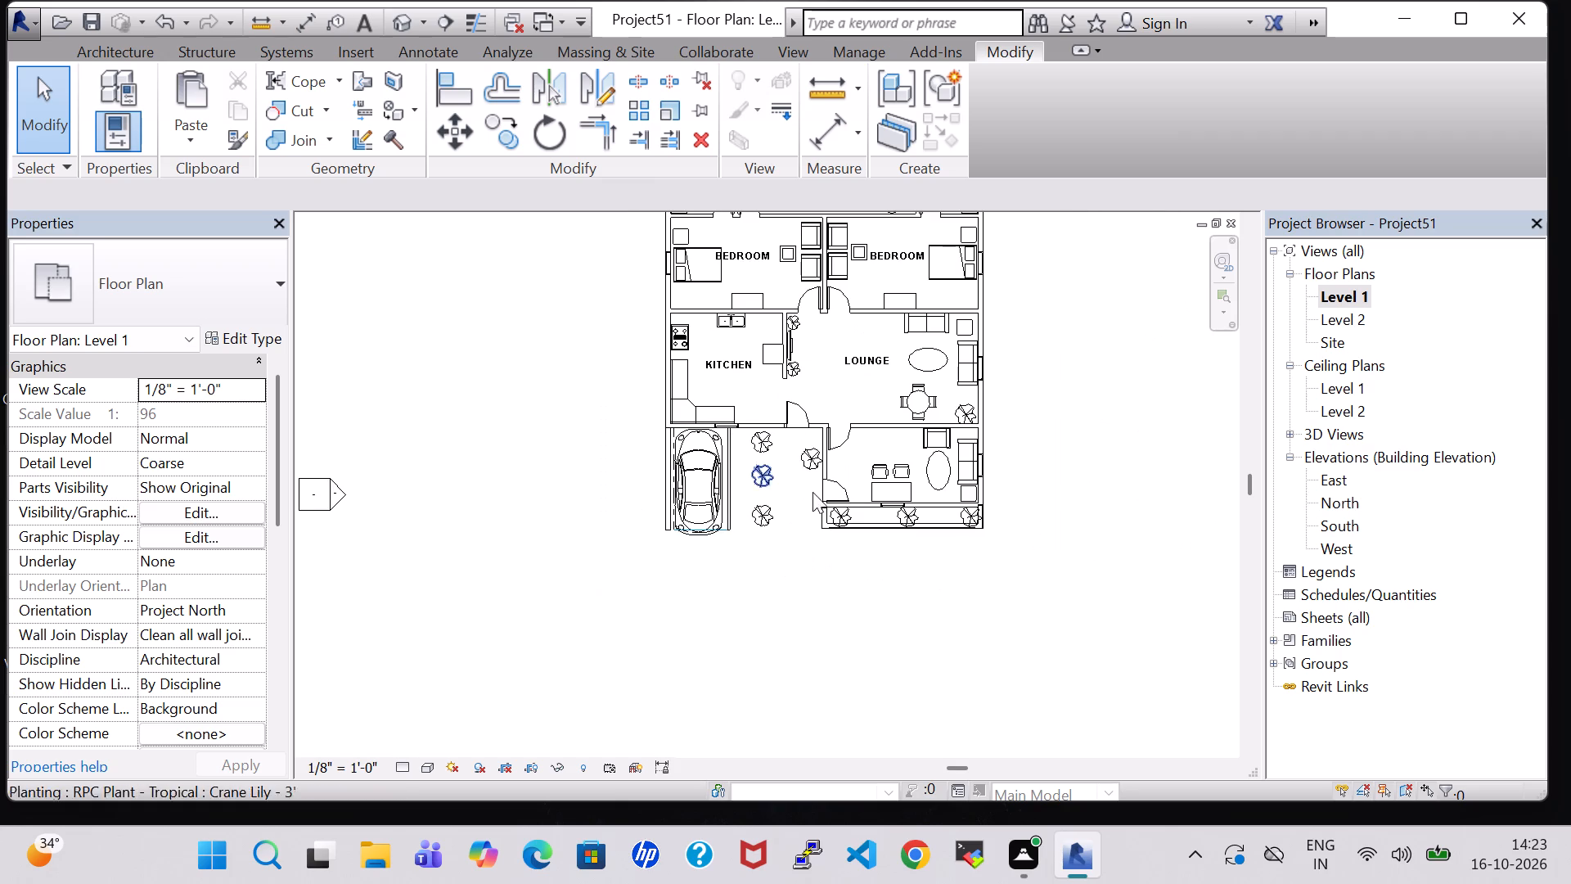
pyautogui.moveTo(1099, 355); pyautogui.dragTo(1118, 459, button='middle')
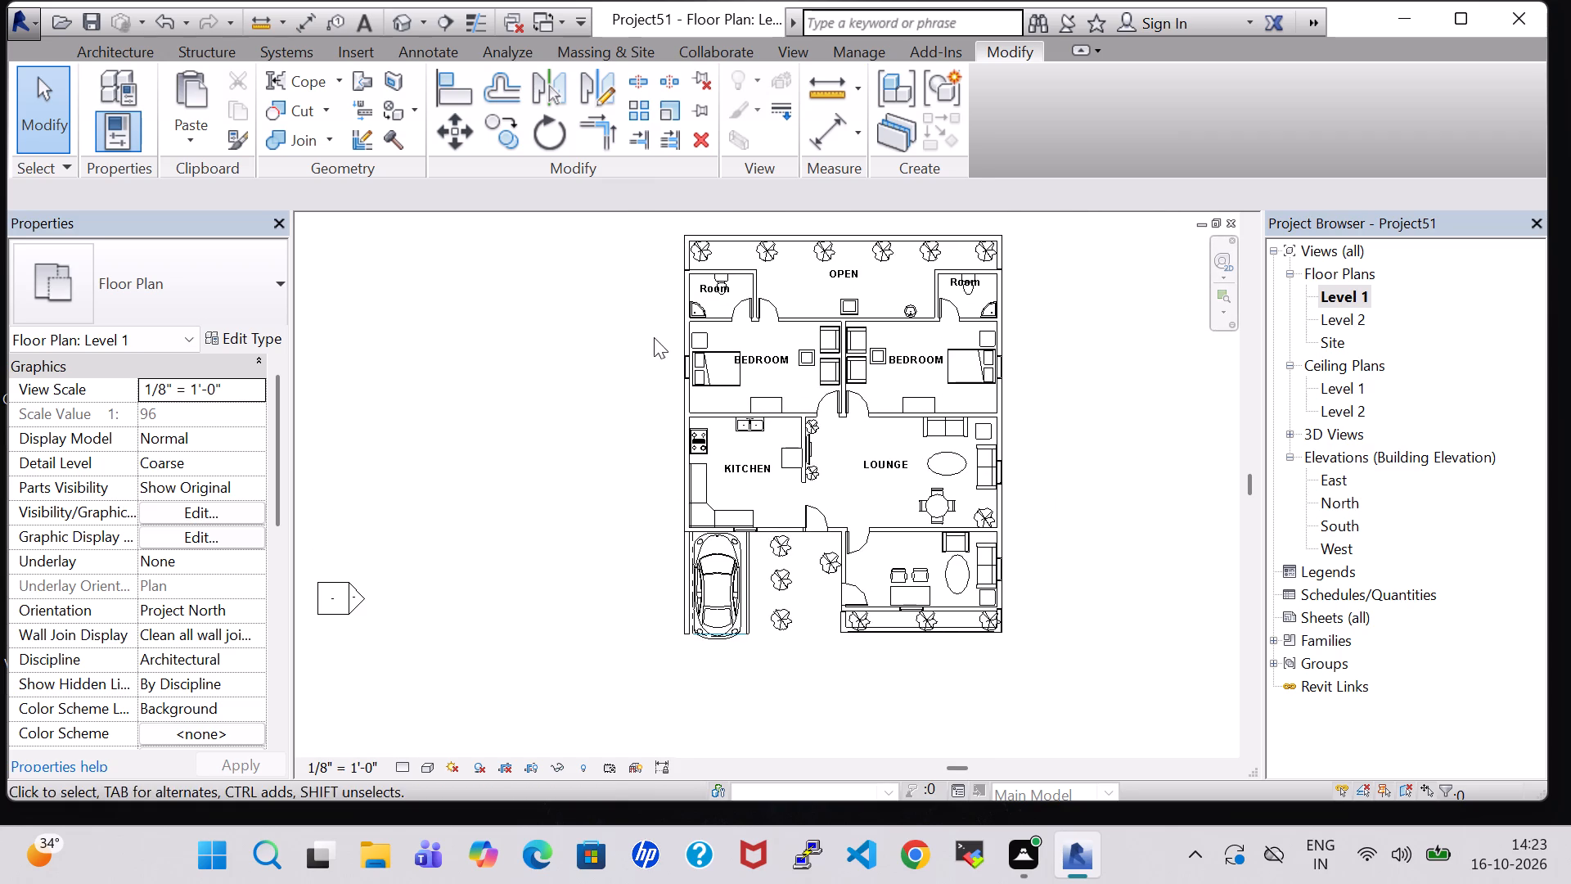
pyautogui.doubleClick(845, 277)
pyautogui.click(858, 277)
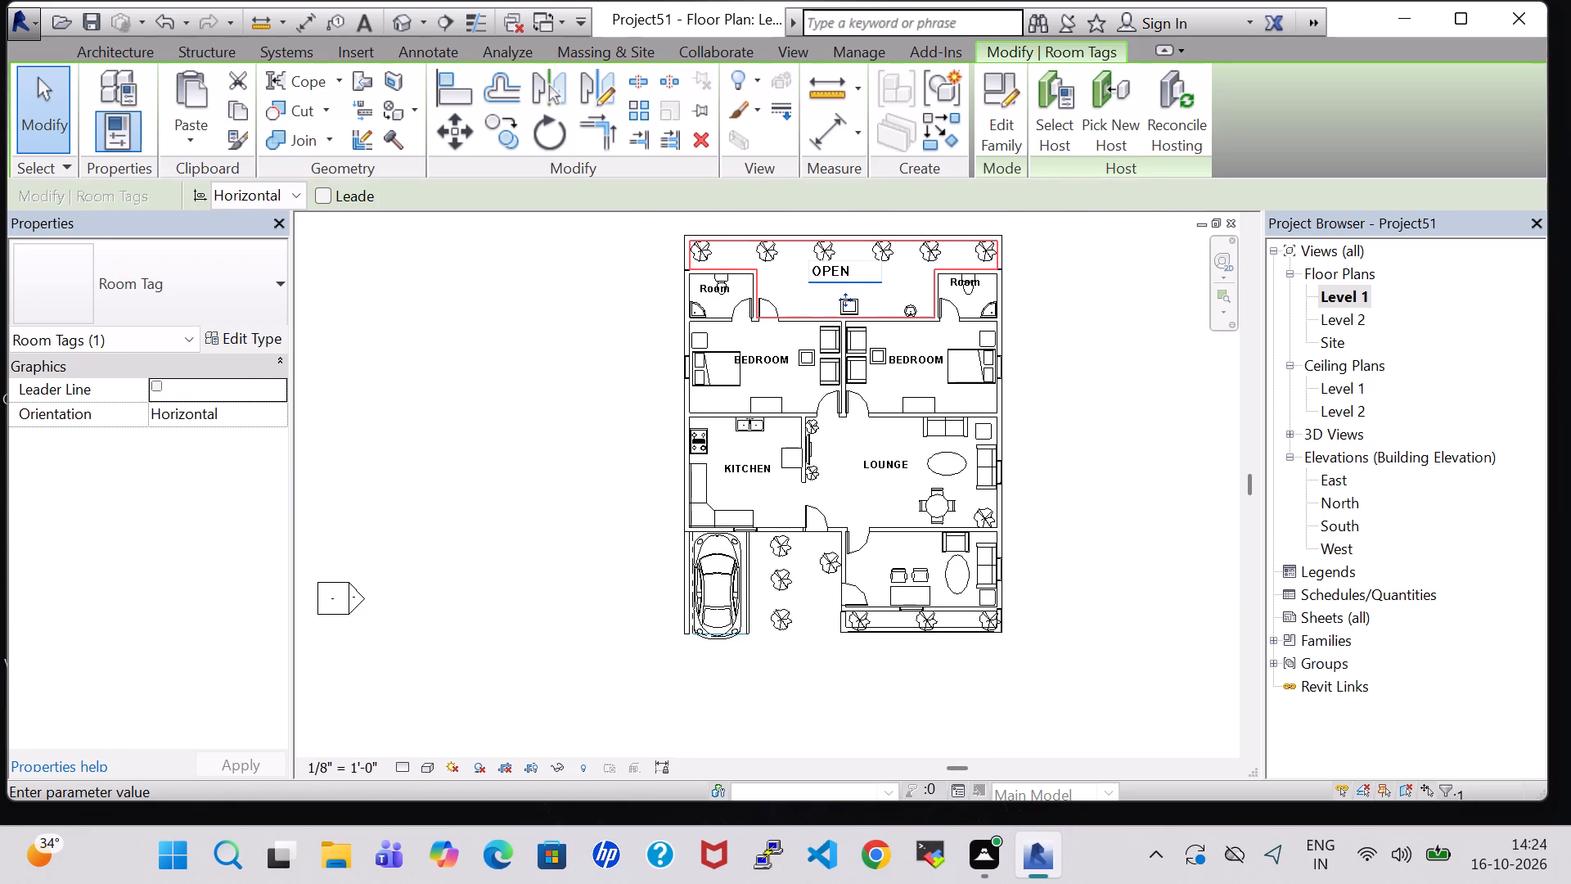
pyautogui.press('space')
pyautogui.write('AREA')
pyautogui.press('Return')
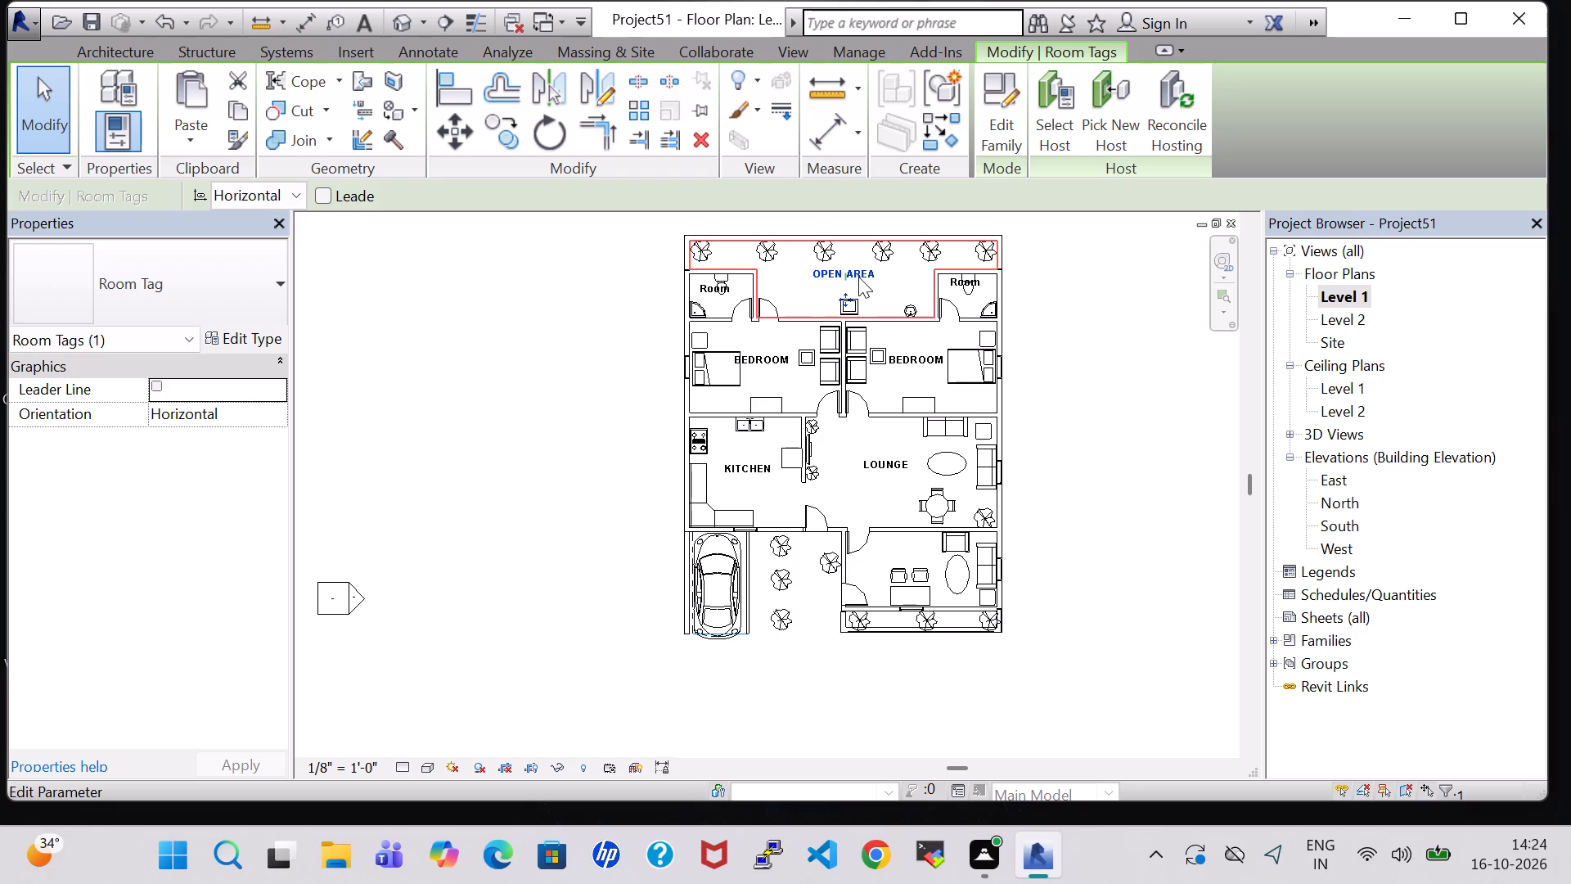
pyautogui.click(1077, 406)
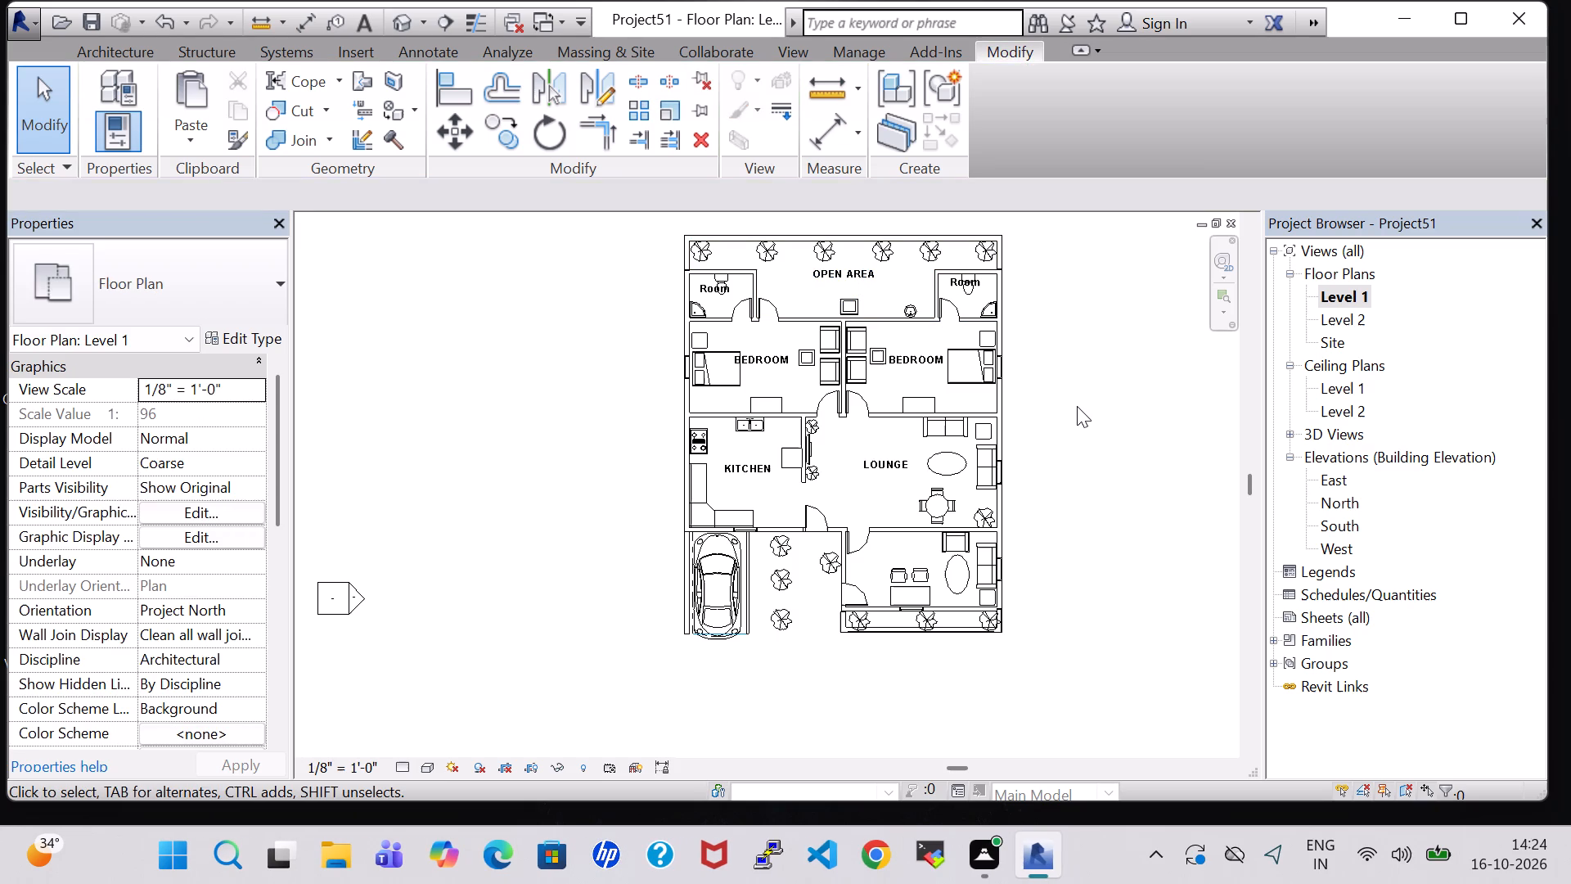
# Rename the room tag of the rear bathroom on the plan's east side as A.BATHROOM.
pyautogui.scroll(3, 1077, 406)
pyautogui.moveTo(1060, 332); pyautogui.dragTo(1080, 383, button='middle')
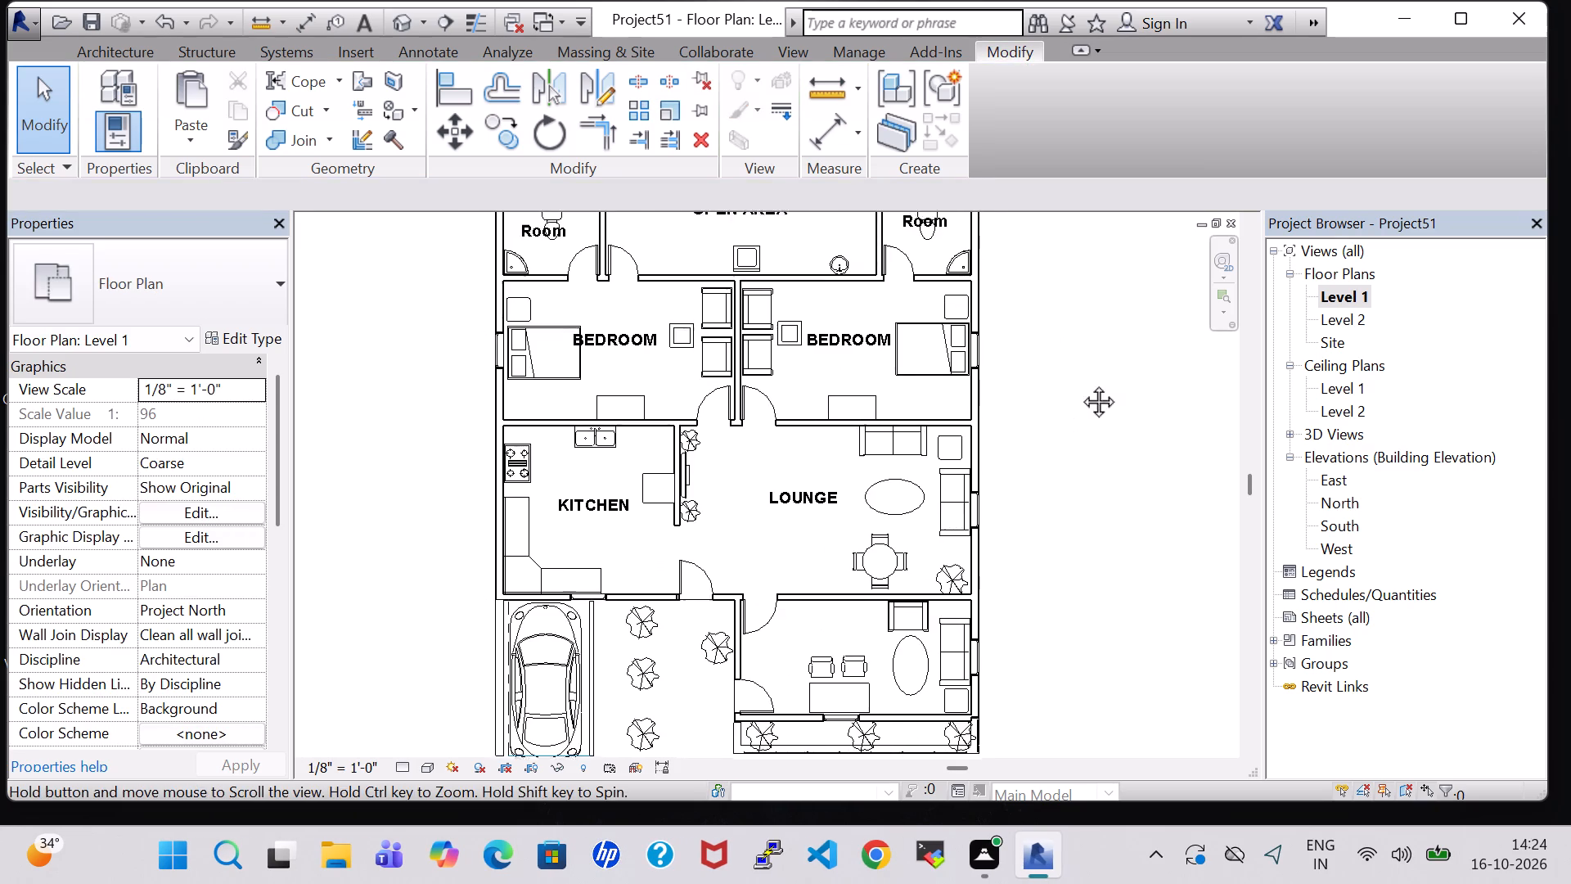
pyautogui.moveTo(1080, 383); pyautogui.dragTo(1080, 515, button='middle')
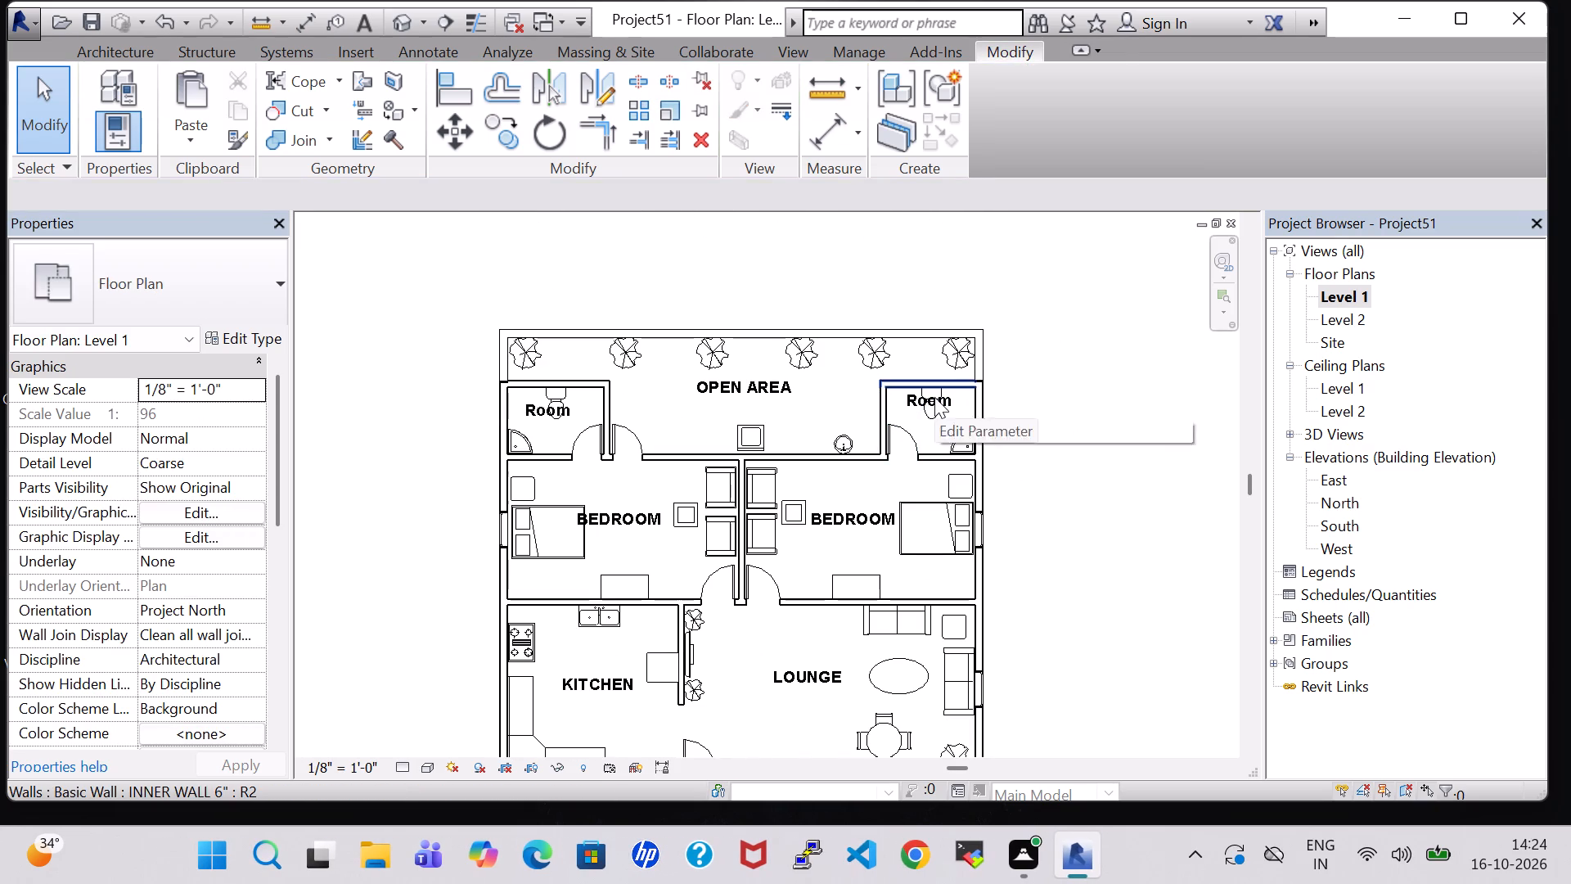
pyautogui.doubleClick(938, 399)
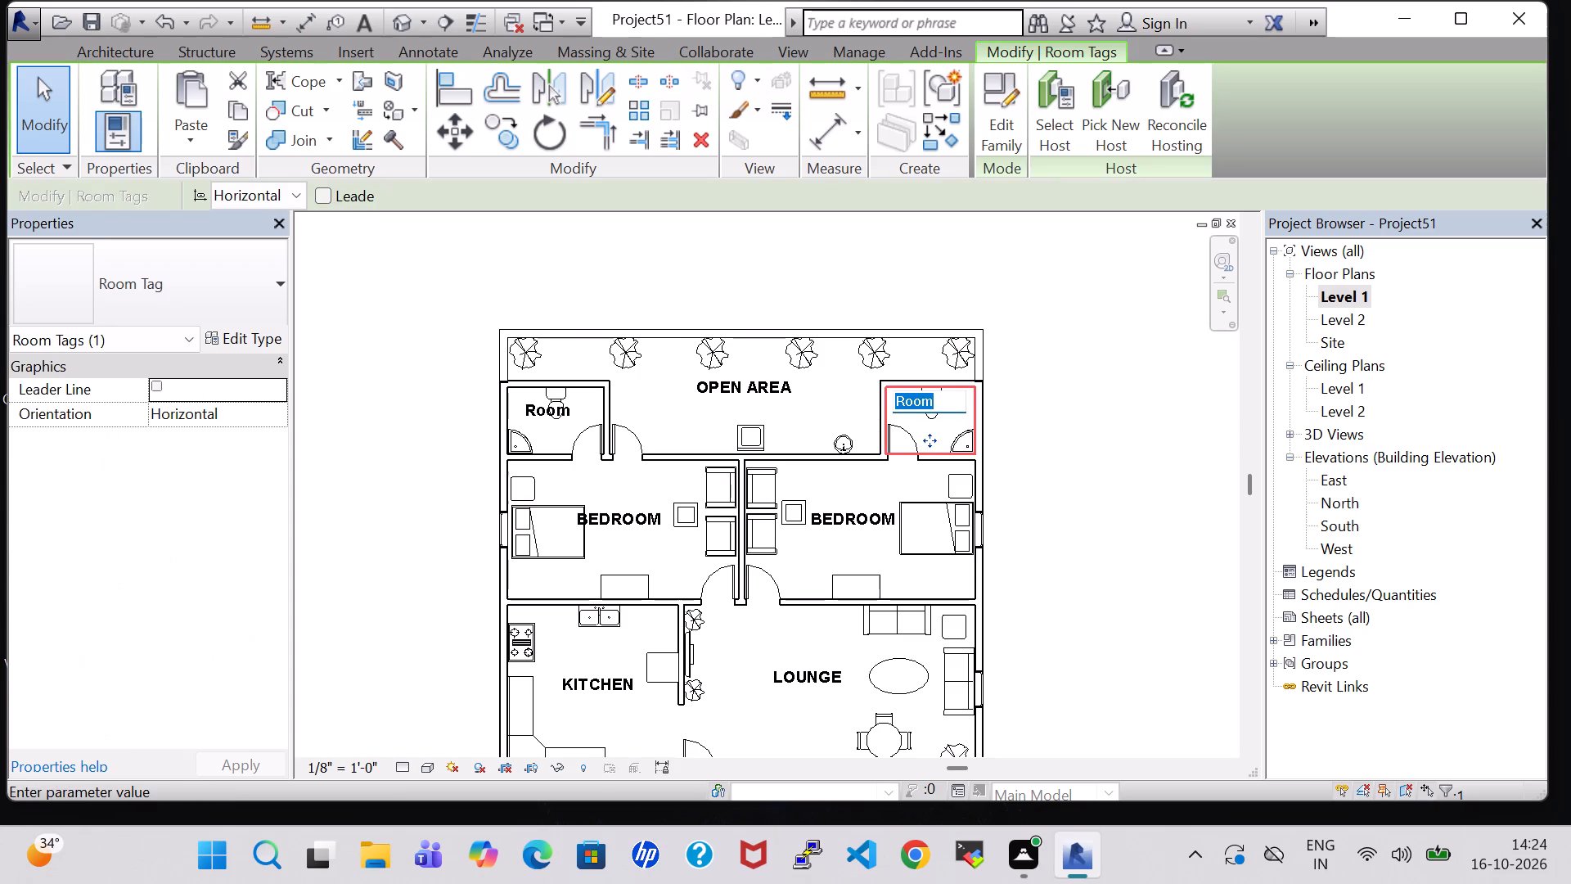
pyautogui.press('BackSpace')
pyautogui.write('A.')
pyautogui.write('BATHROOM')
pyautogui.press('Return')
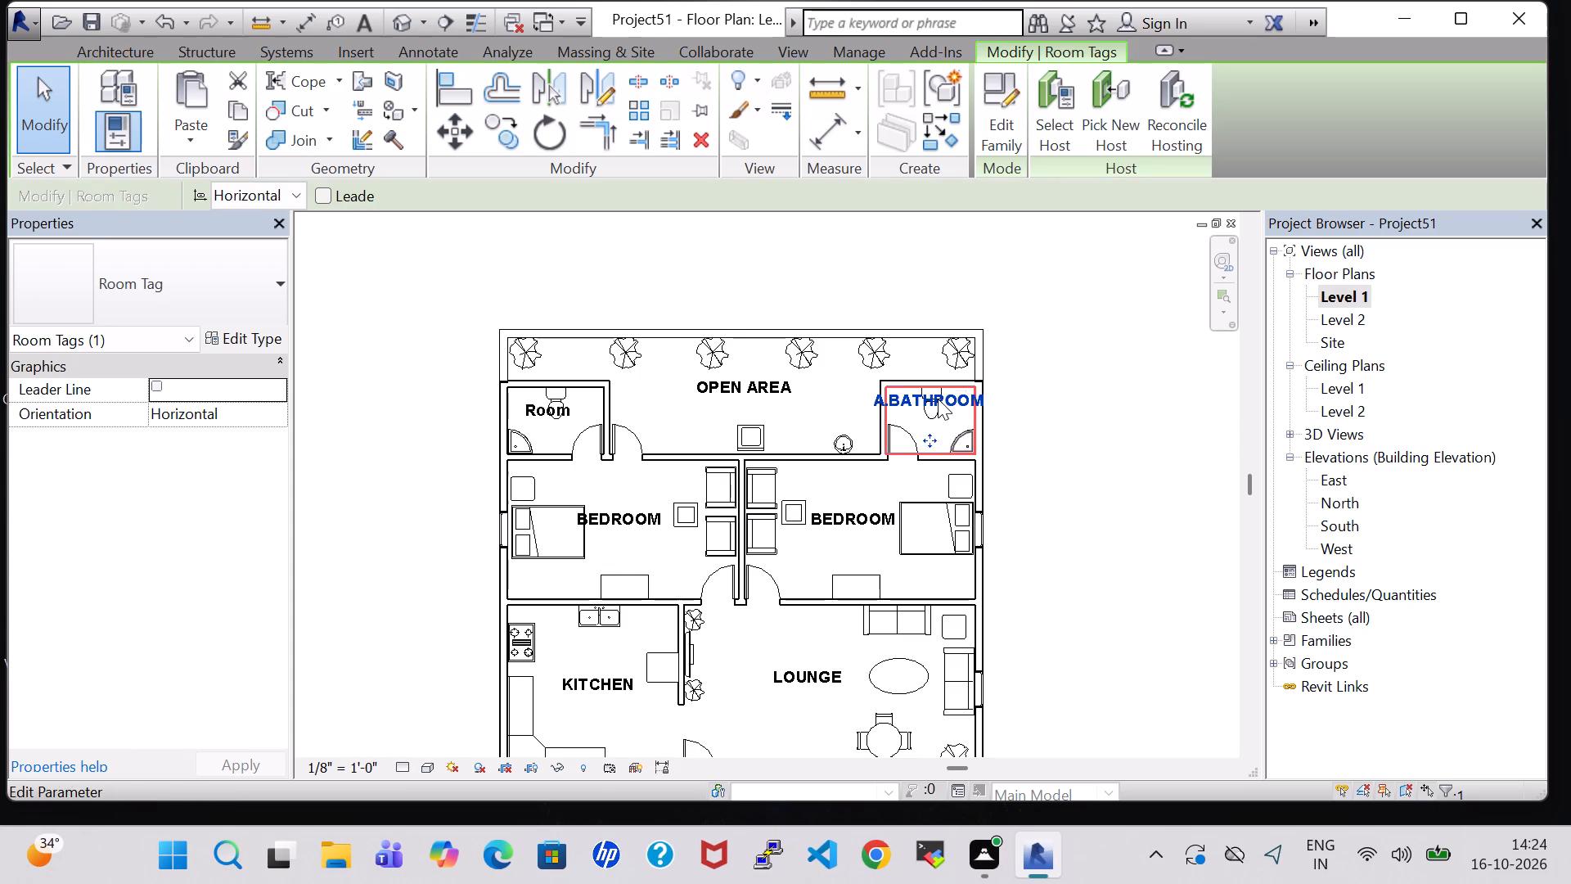
# Shorten the name in the east rear bathroom's tag to A.BATH so it fits the room.
pyautogui.click(938, 399)
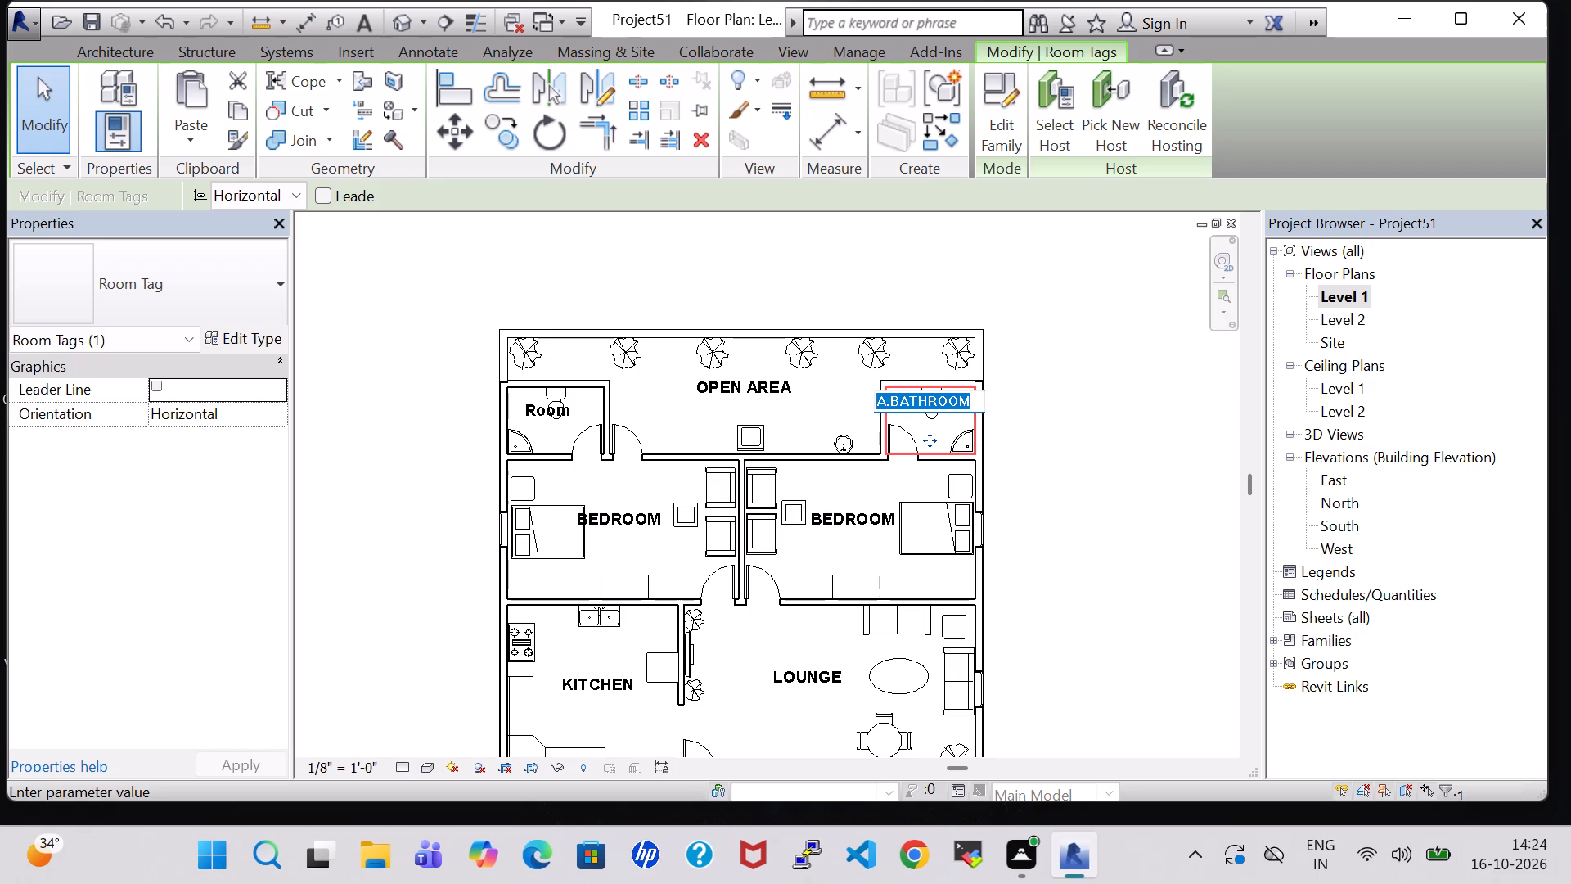
pyautogui.click(949, 398)
pyautogui.click(970, 399)
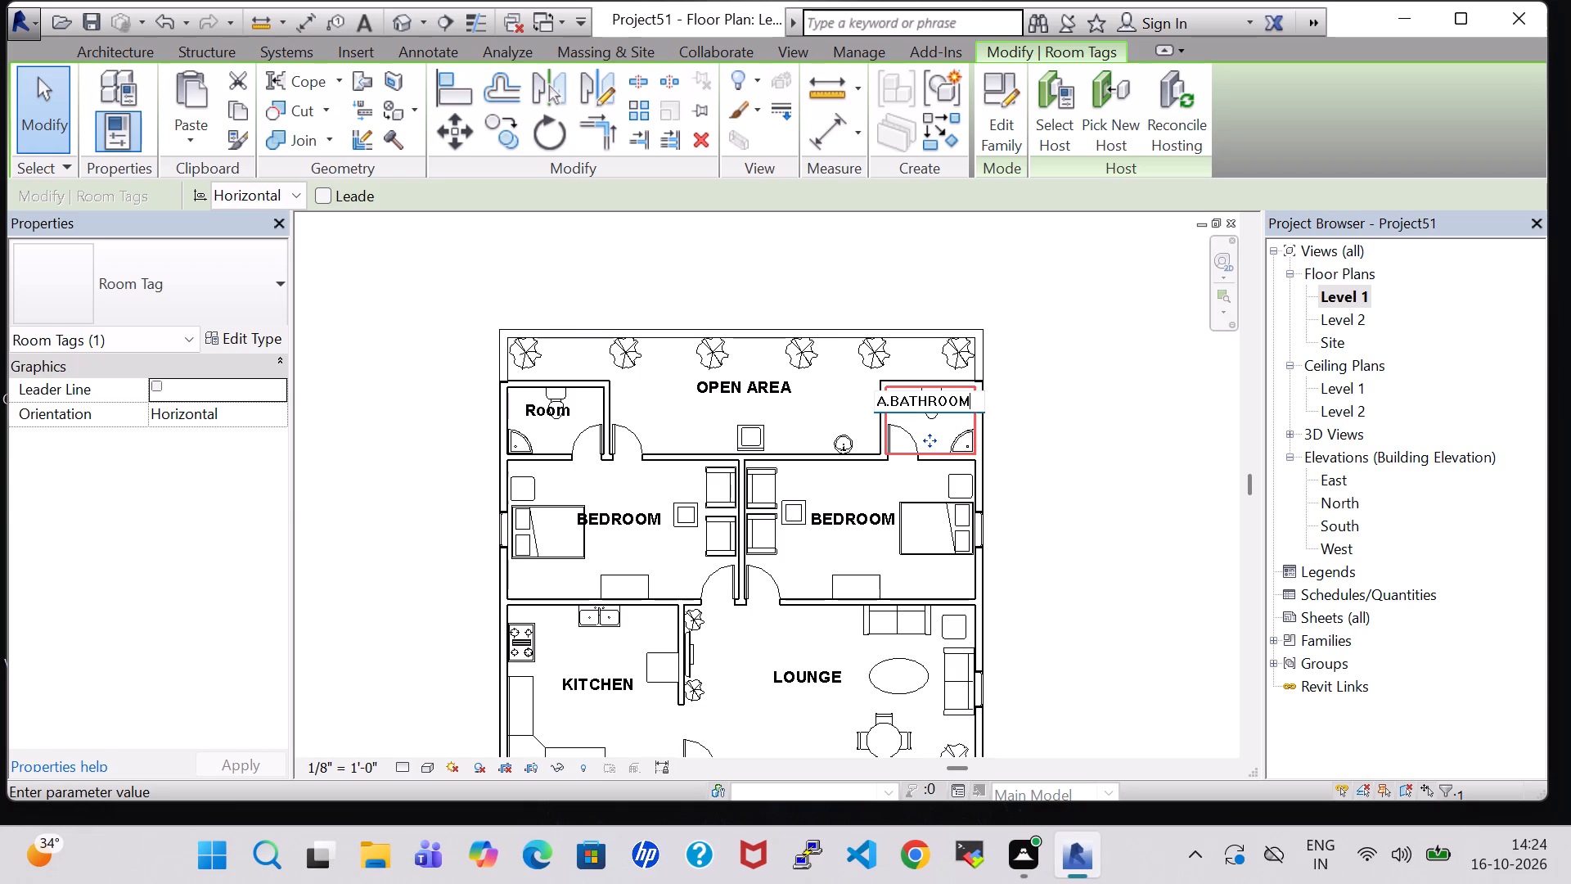
pyautogui.press('BackSpace')
pyautogui.press('BackSpace')
pyautogui.press('BackSpace')
pyautogui.press('BackSpace')
pyautogui.press('Return')
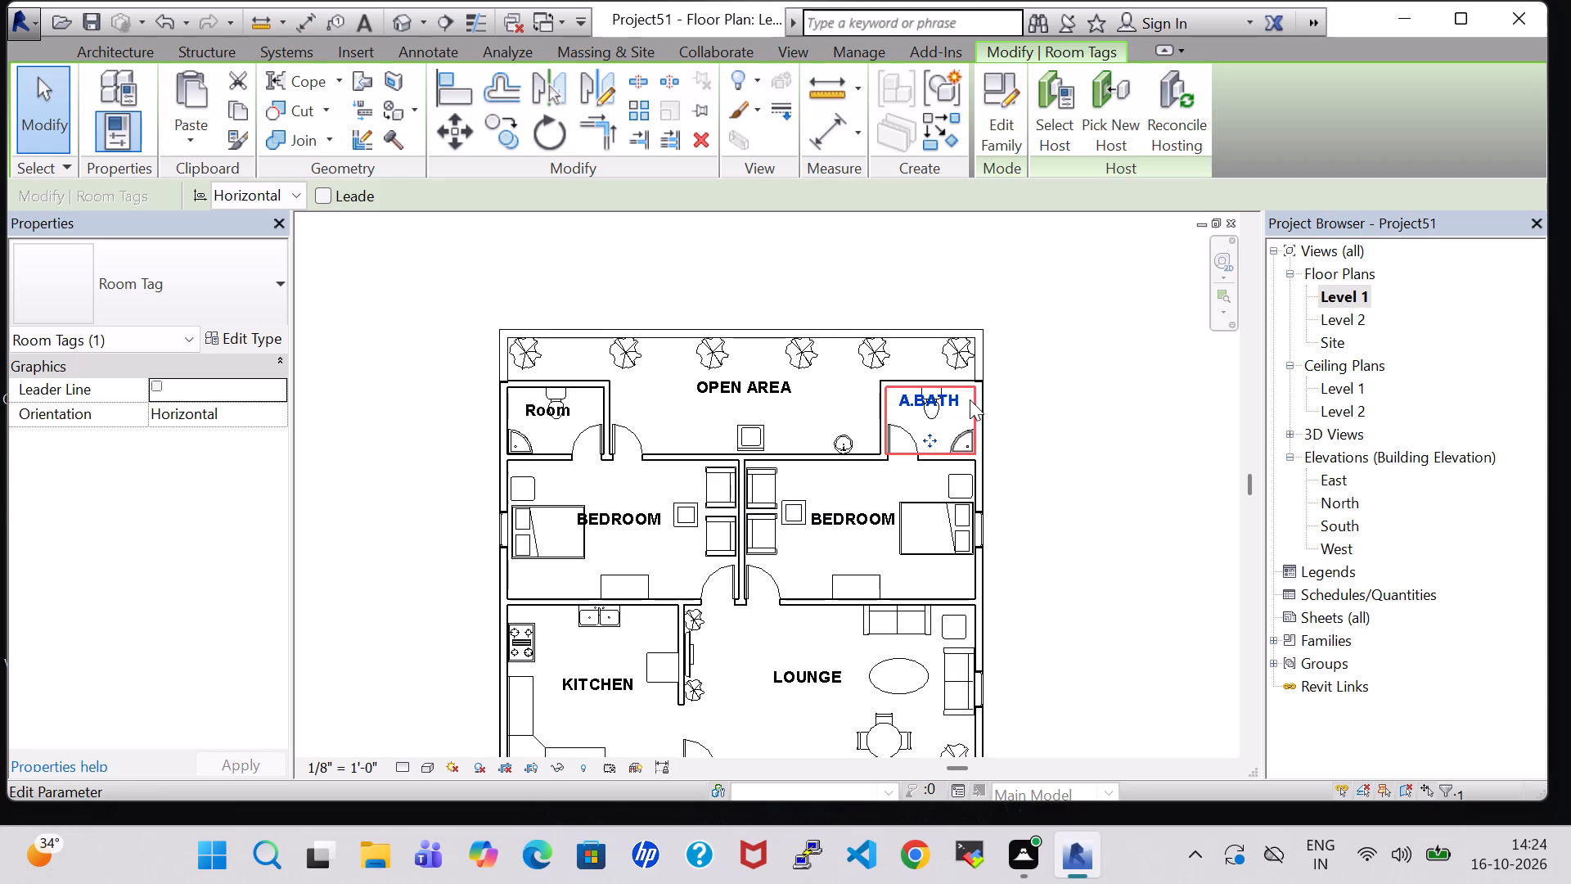
# Rename the room tag of the rear bathroom on the plan's west side as A.BATH.
pyautogui.click(546, 417)
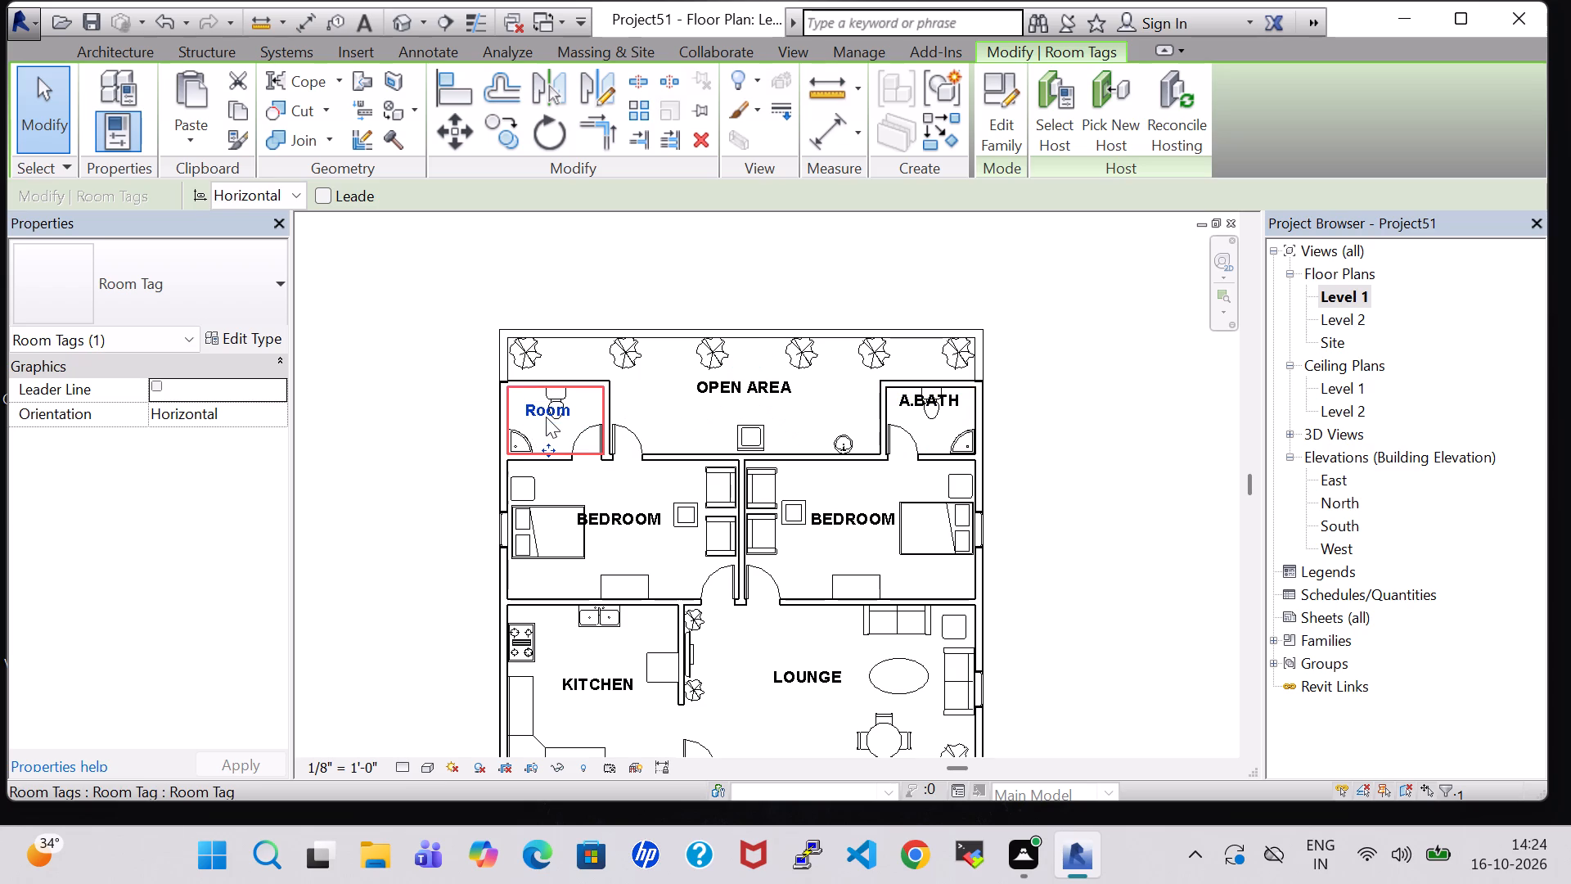
pyautogui.click(546, 417)
pyautogui.click(540, 415)
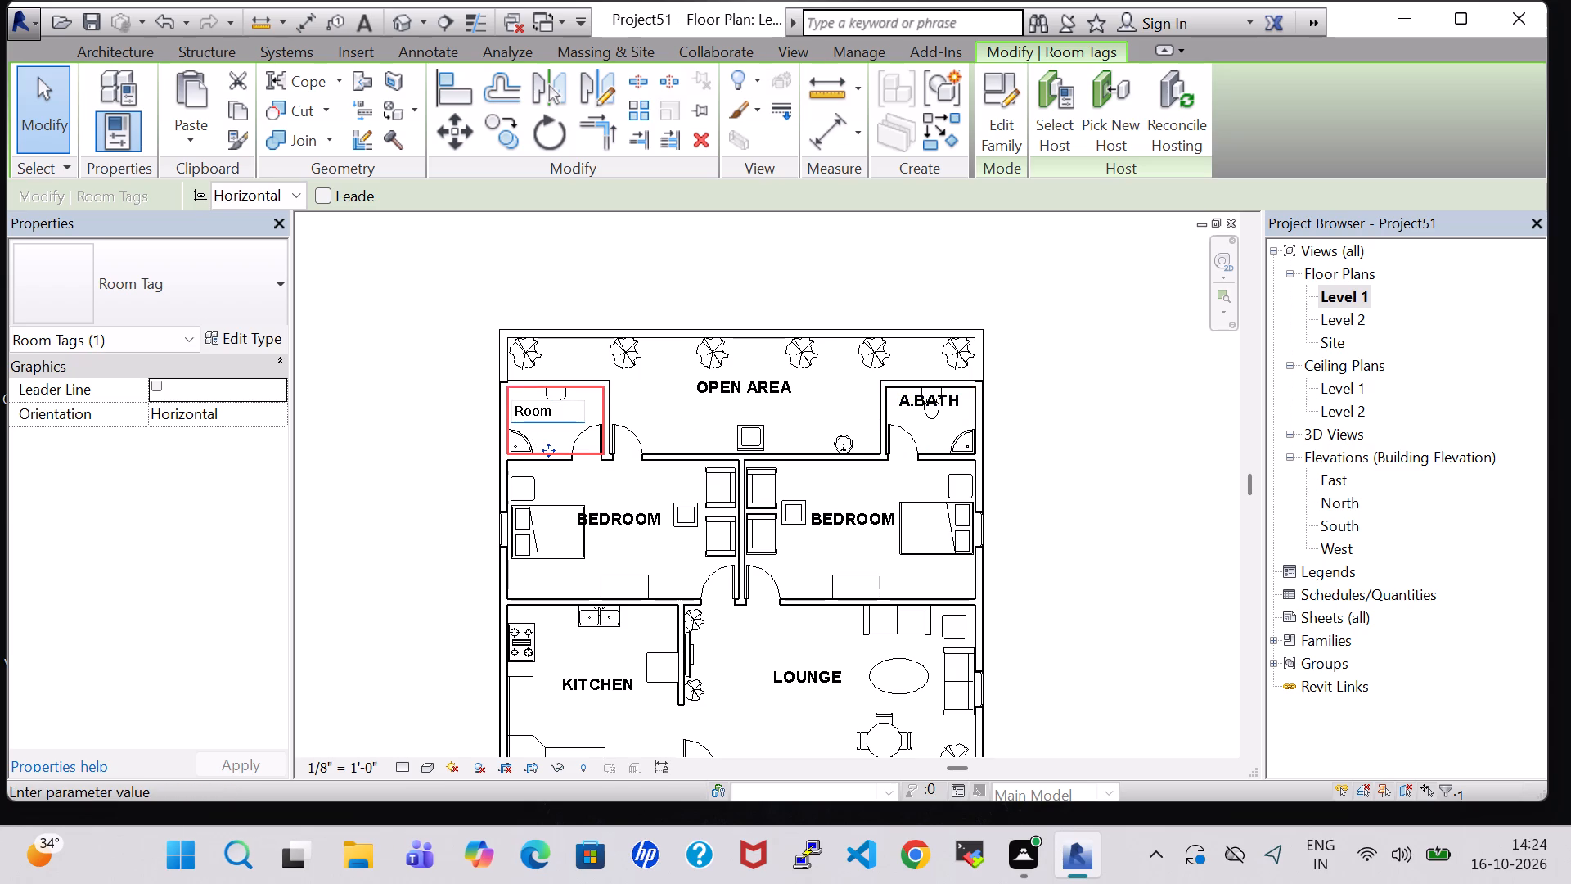
pyautogui.click(550, 411)
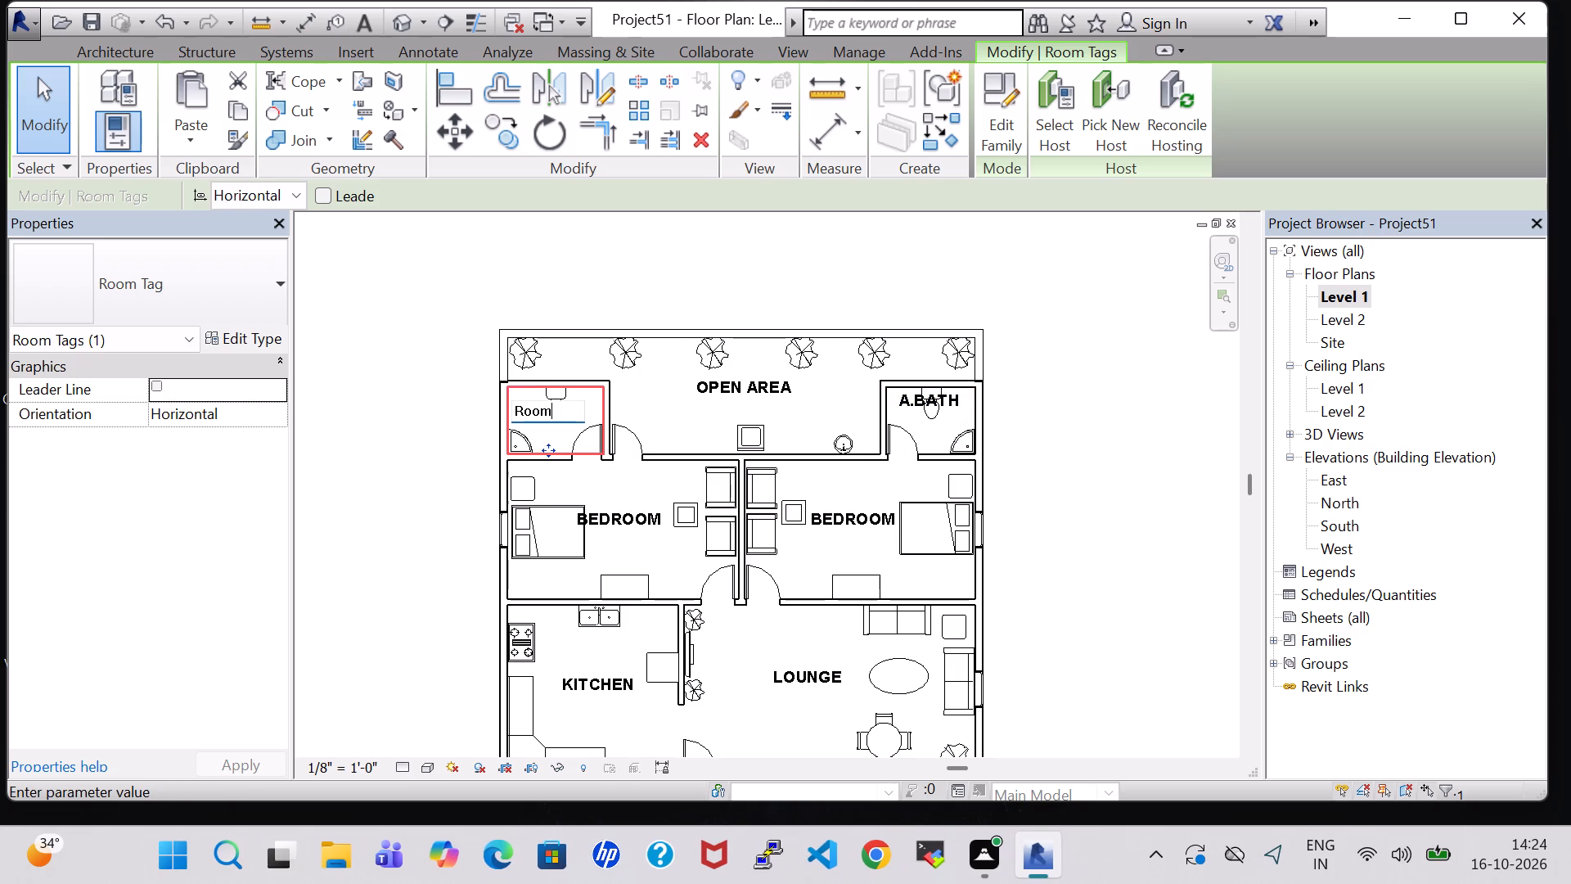
pyautogui.press('BackSpace')
pyautogui.press('BackSpace')
pyautogui.press('BackSpace')
pyautogui.press('BackSpace')
pyautogui.write('A.BATH')
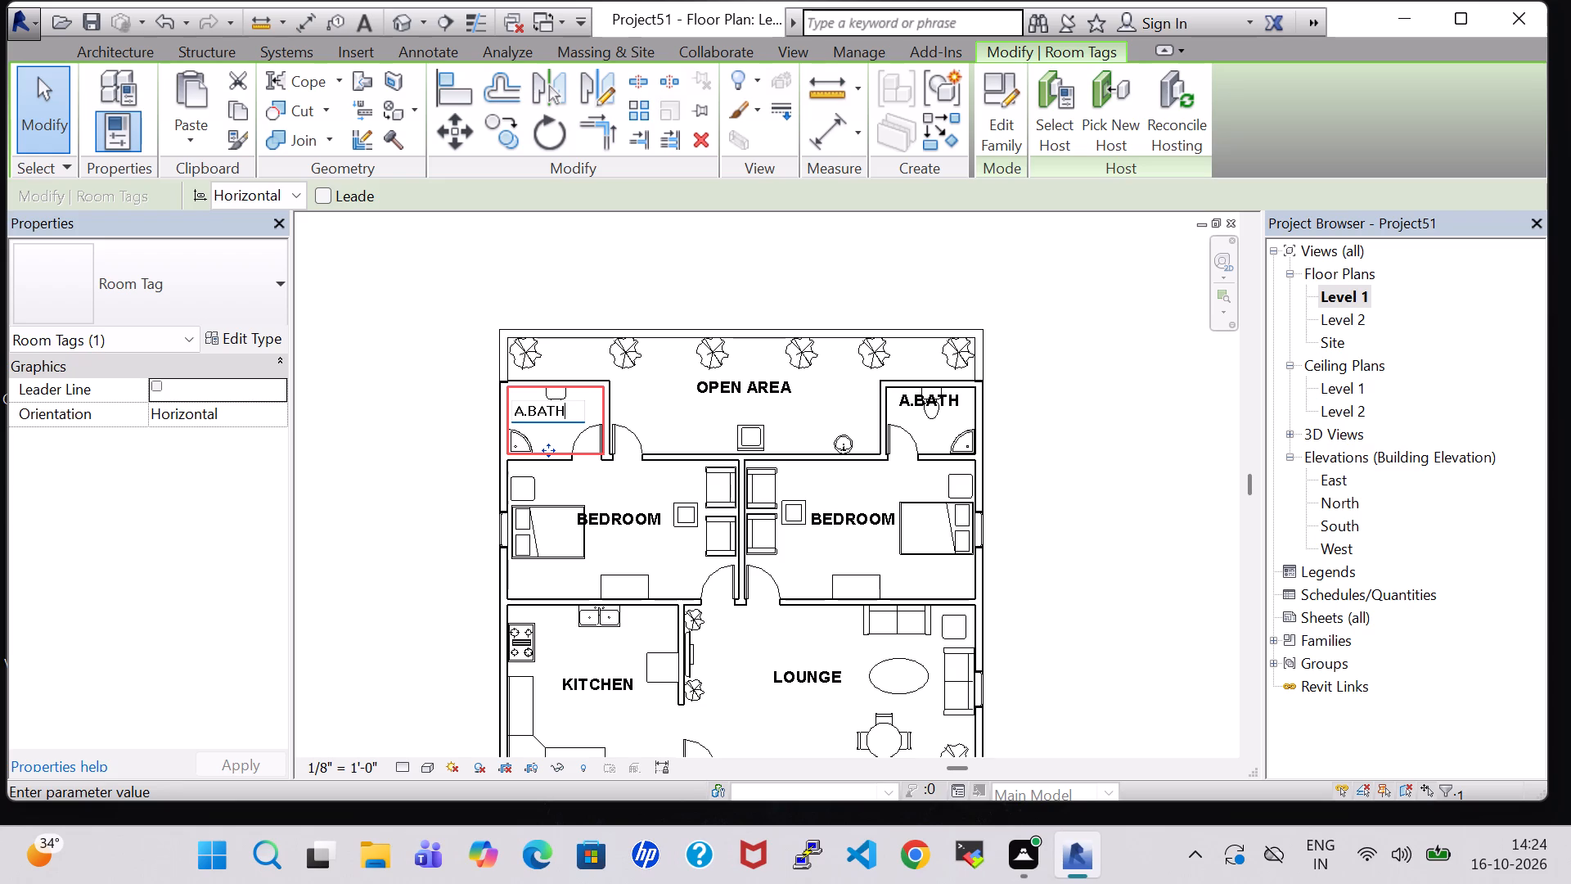
pyautogui.press('Return')
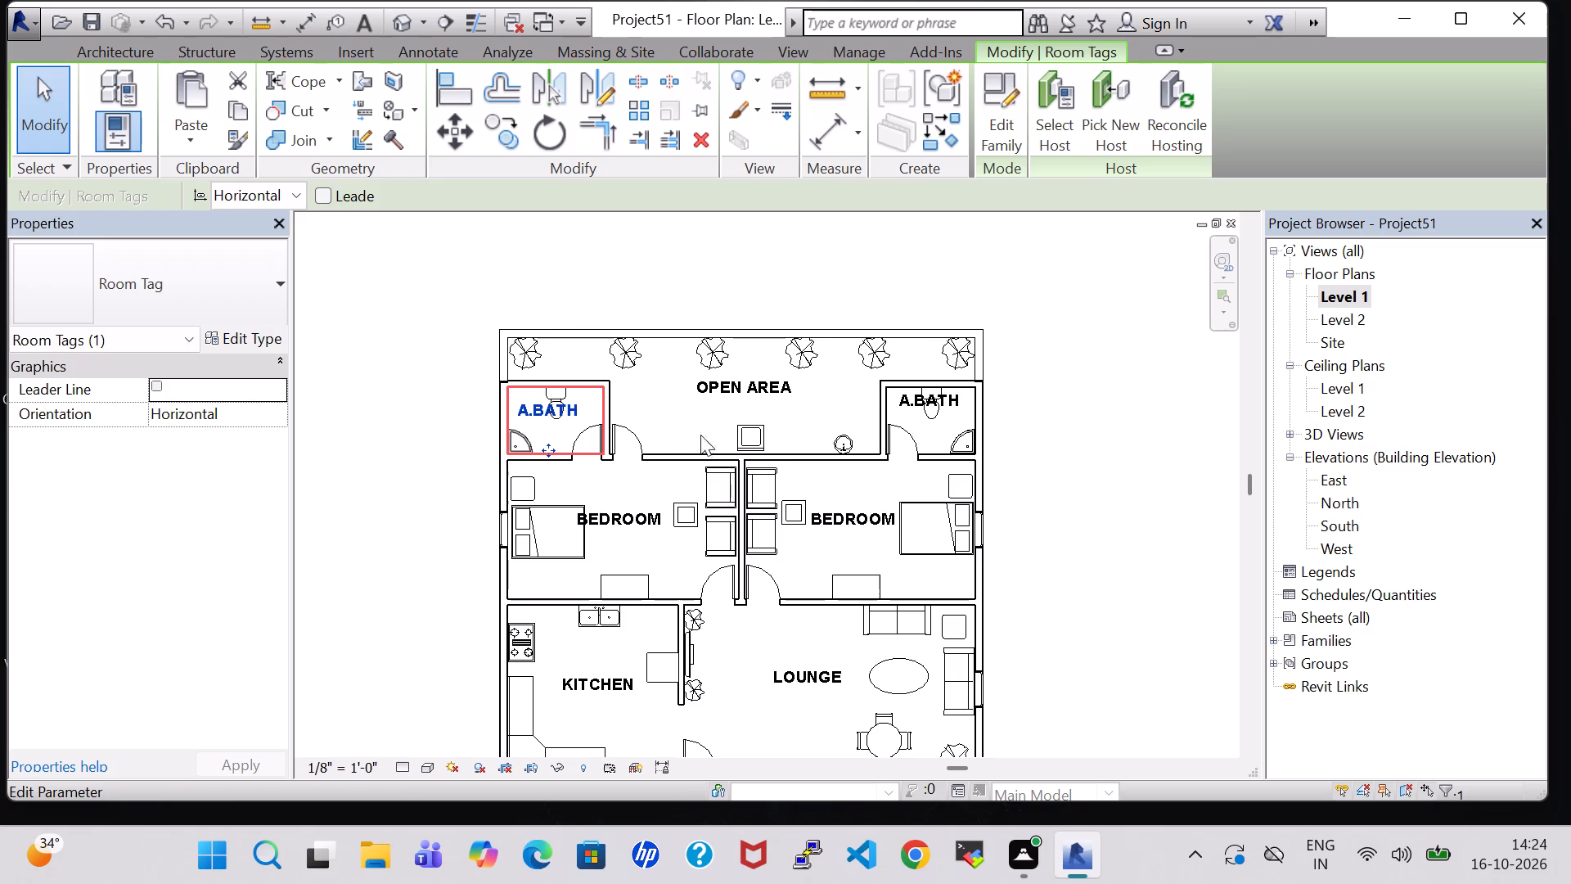
pyautogui.click(1087, 543)
# Extend the LOUNGE room tag to read LOUNGE/LIVING and nudge it toward the kitchen, clear of the oval table.
pyautogui.scroll(-1, 1087, 543)
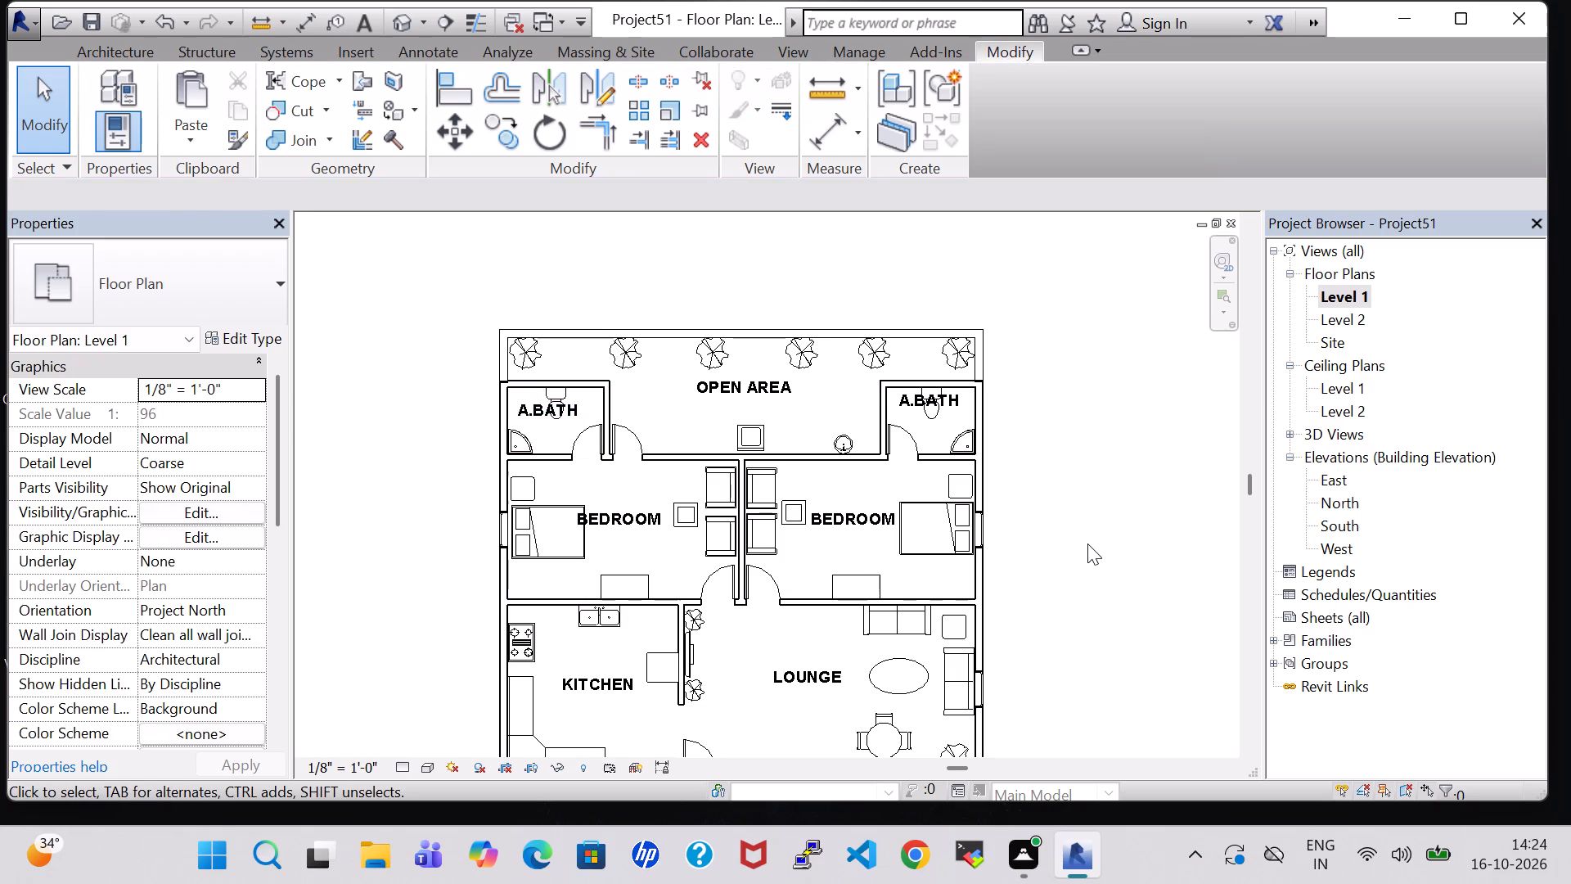
pyautogui.moveTo(1087, 543); pyautogui.dragTo(1118, 354, button='middle')
pyautogui.doubleClick(889, 467)
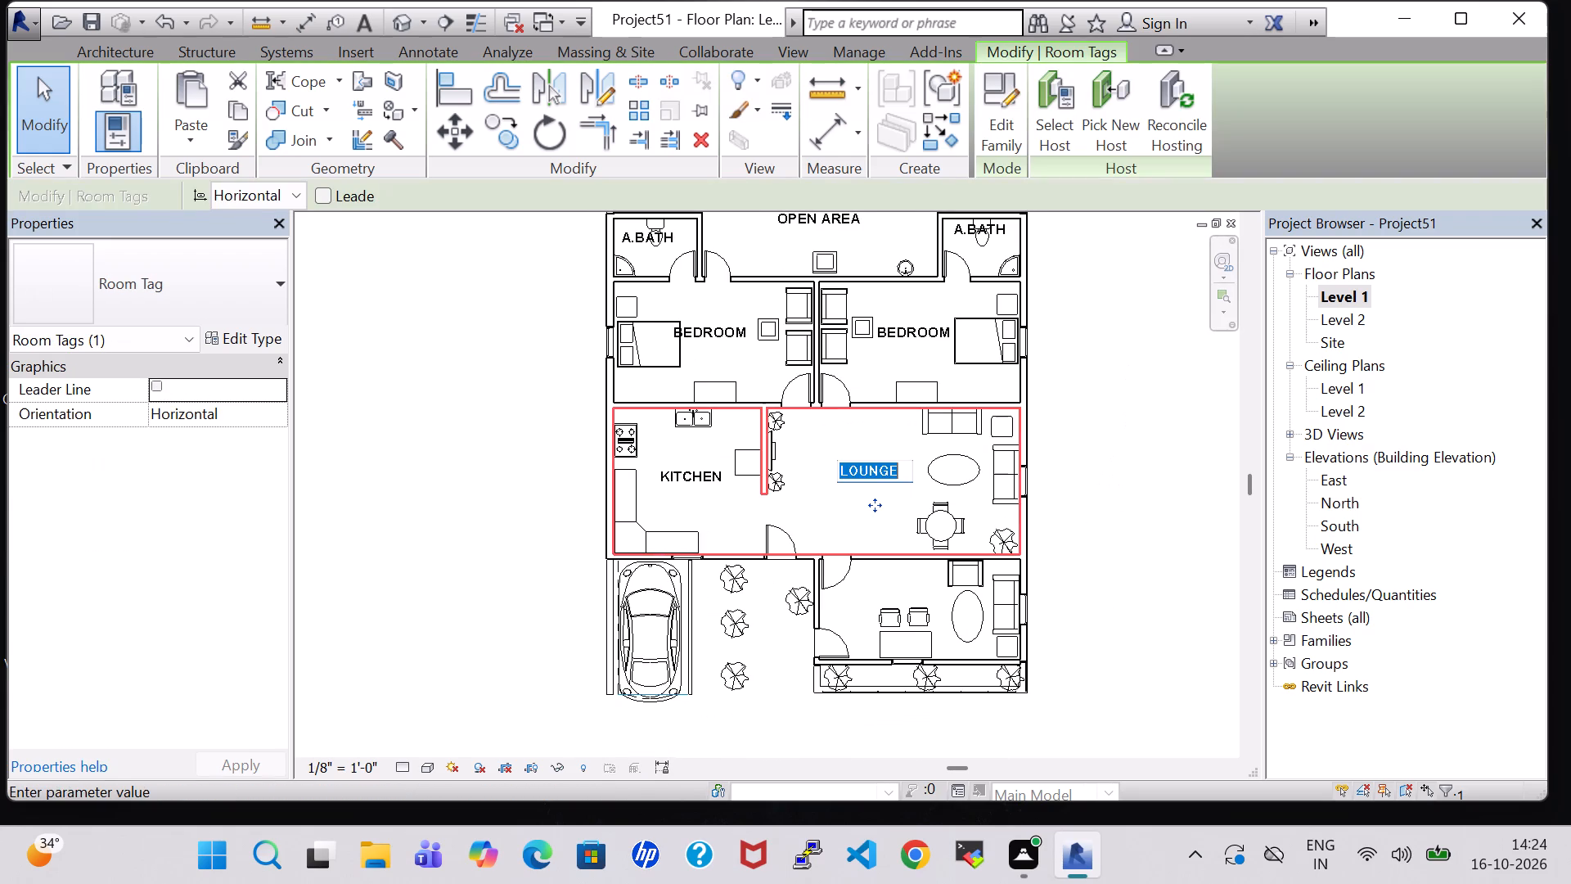
pyautogui.click(894, 468)
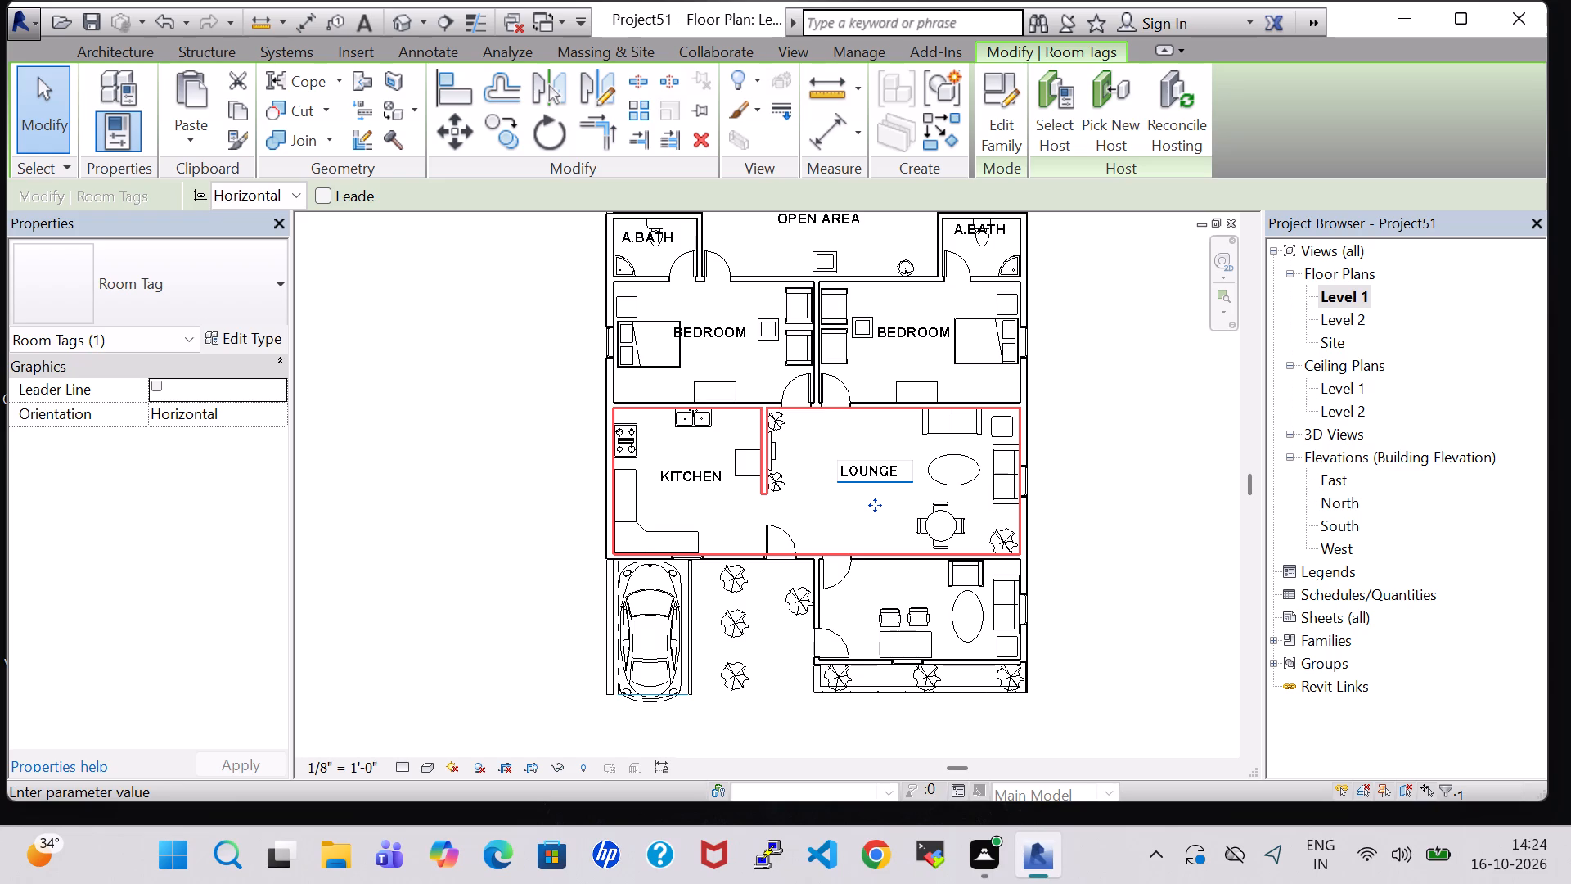
pyautogui.press('/')
pyautogui.write('LIVING')
pyautogui.press('Return')
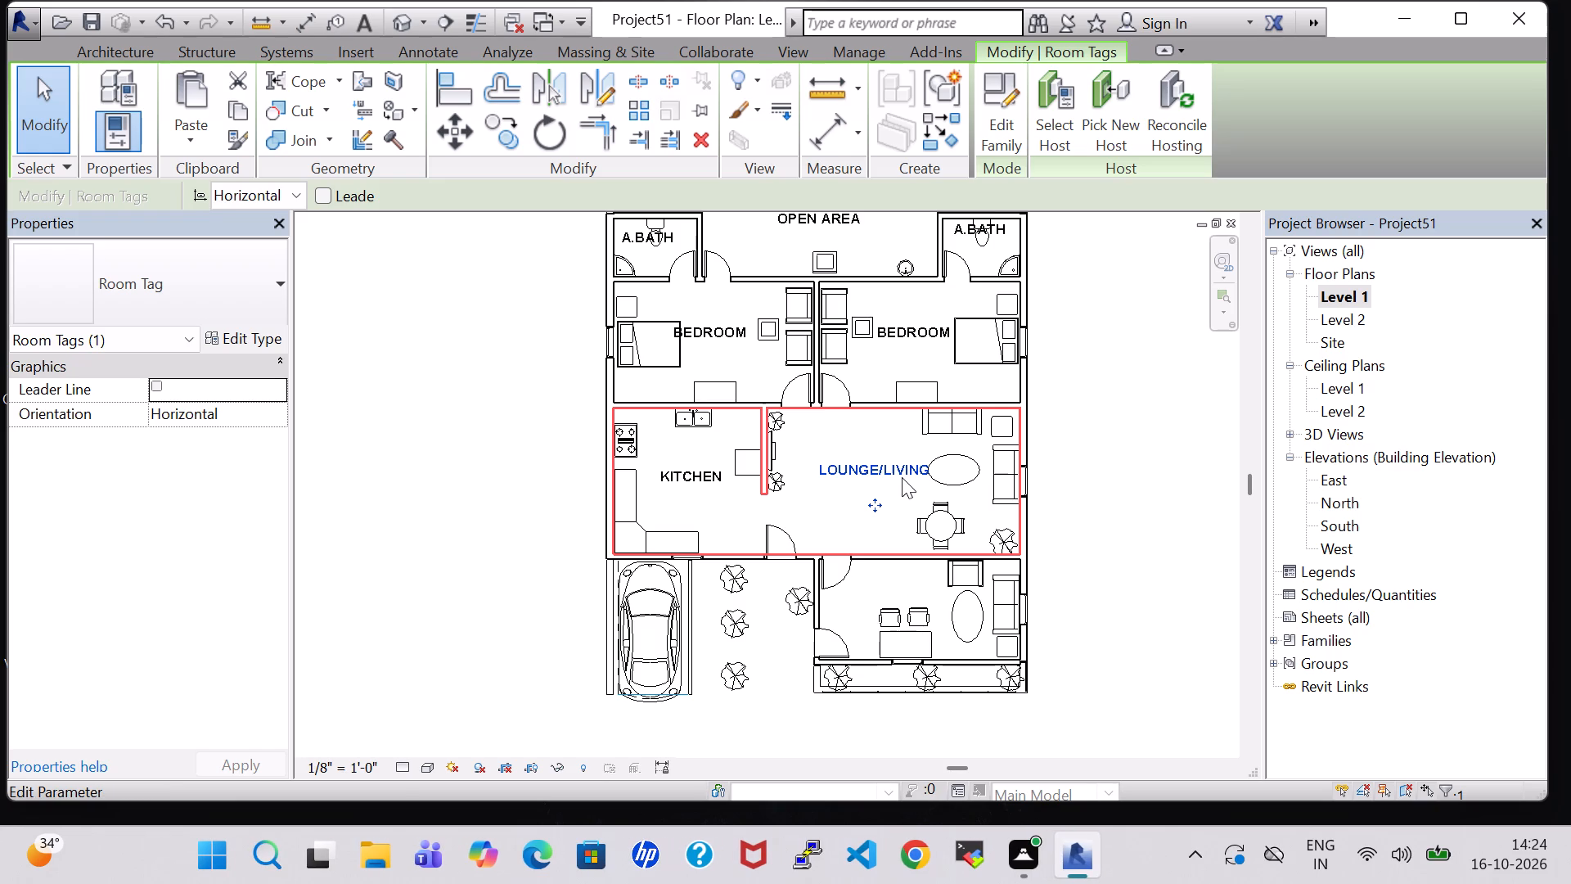
pyautogui.press('Left')
pyautogui.press('Left')
pyautogui.press('Left')
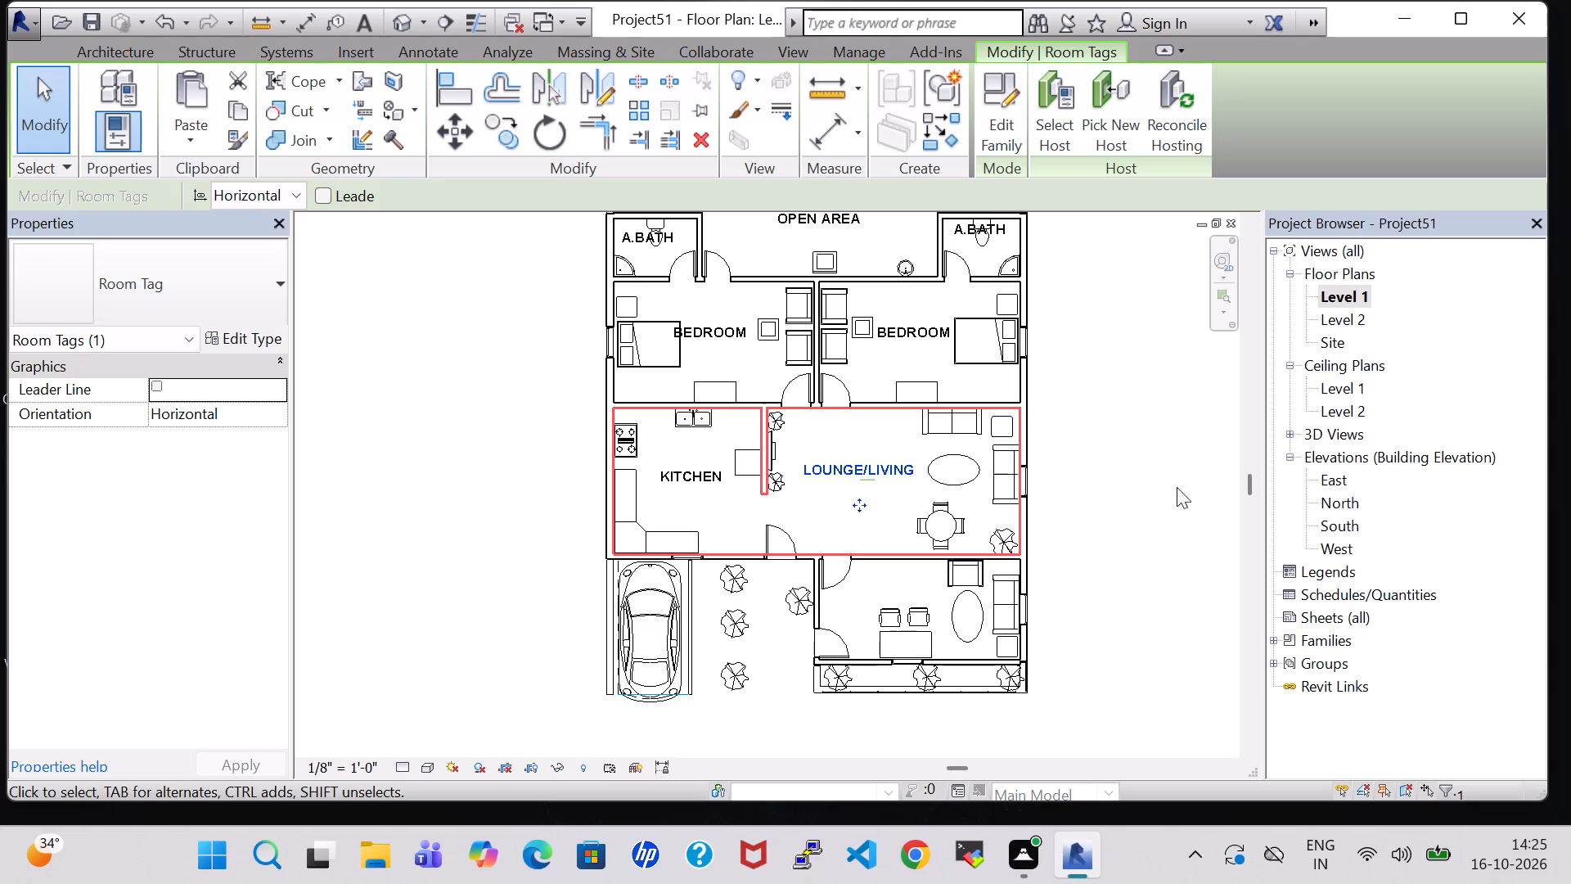
pyautogui.click(1162, 480)
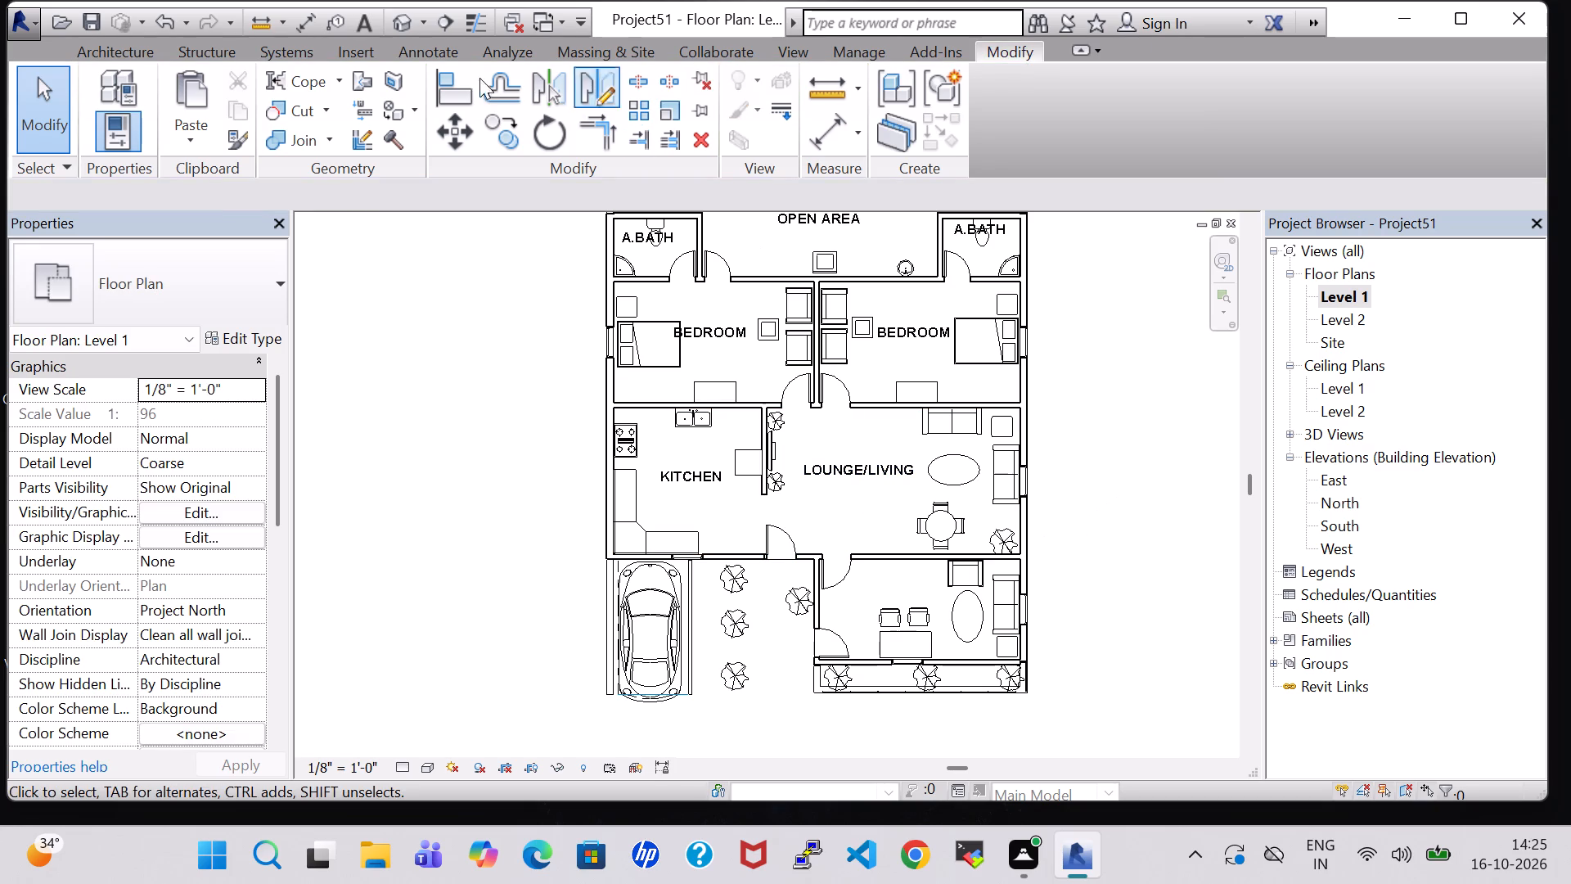
# Place tagged rooms over the car parking, in the front sitting room, and in the planted strip in front of it.
pyautogui.click(115, 49)
pyautogui.click(860, 81)
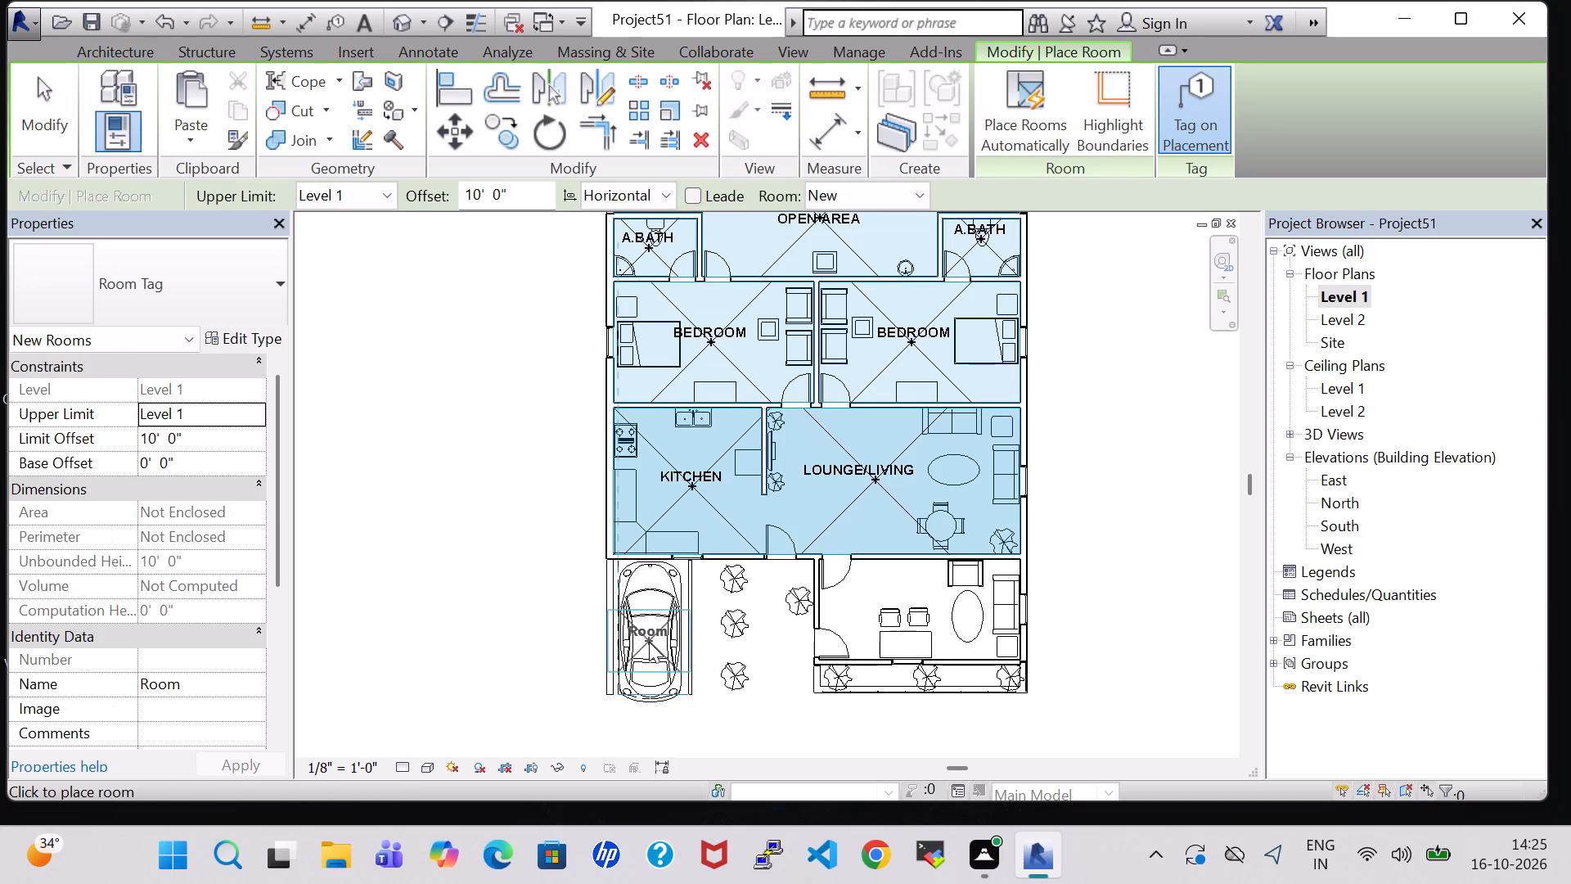
pyautogui.click(650, 642)
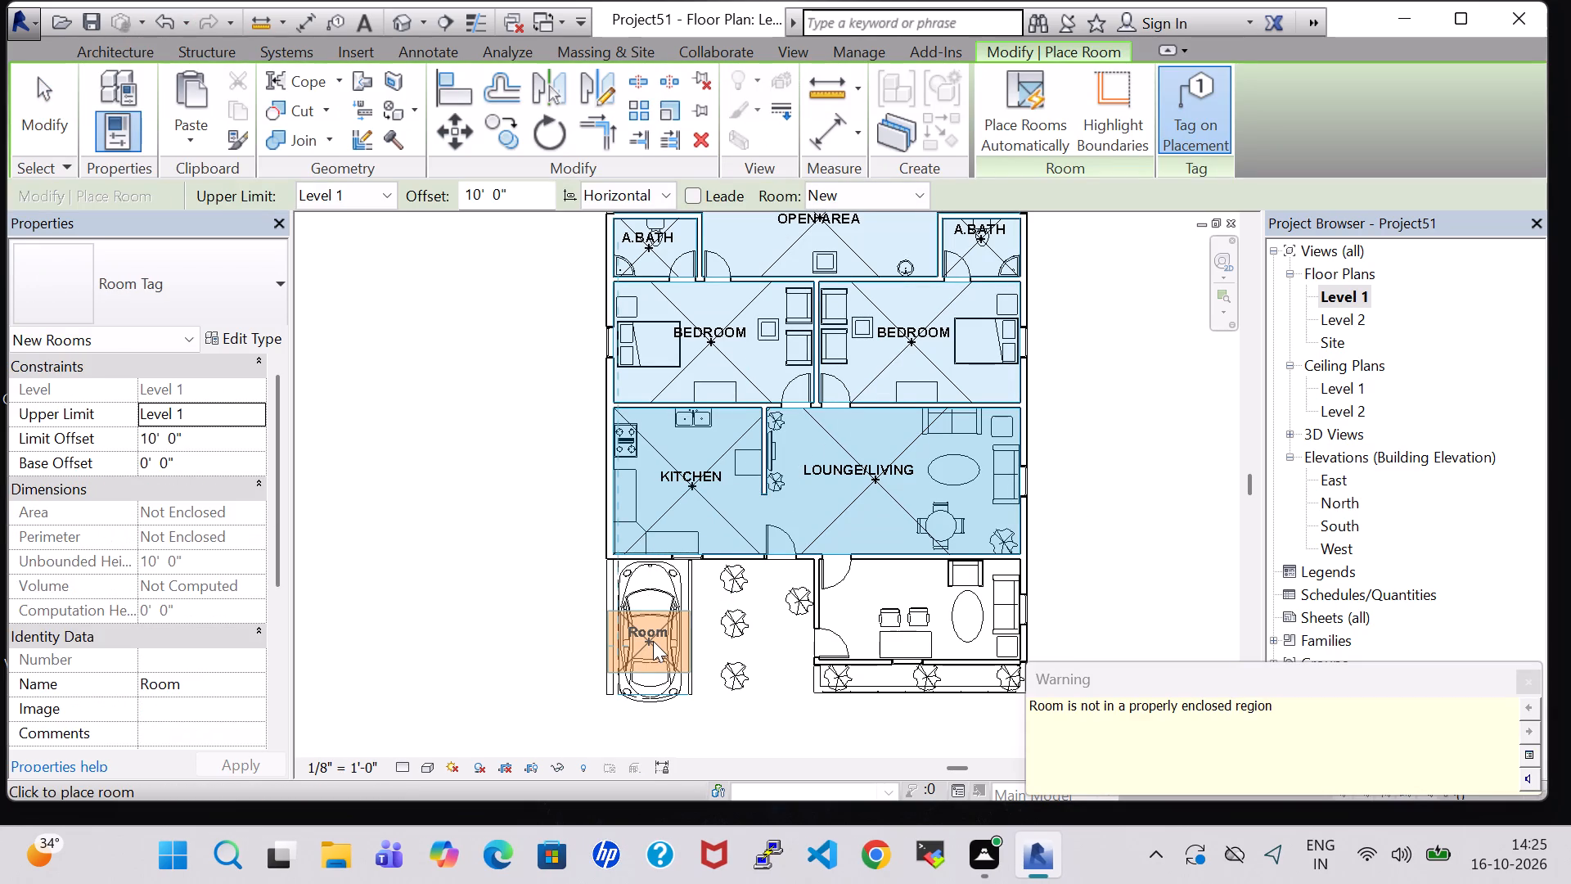
pyautogui.click(1531, 679)
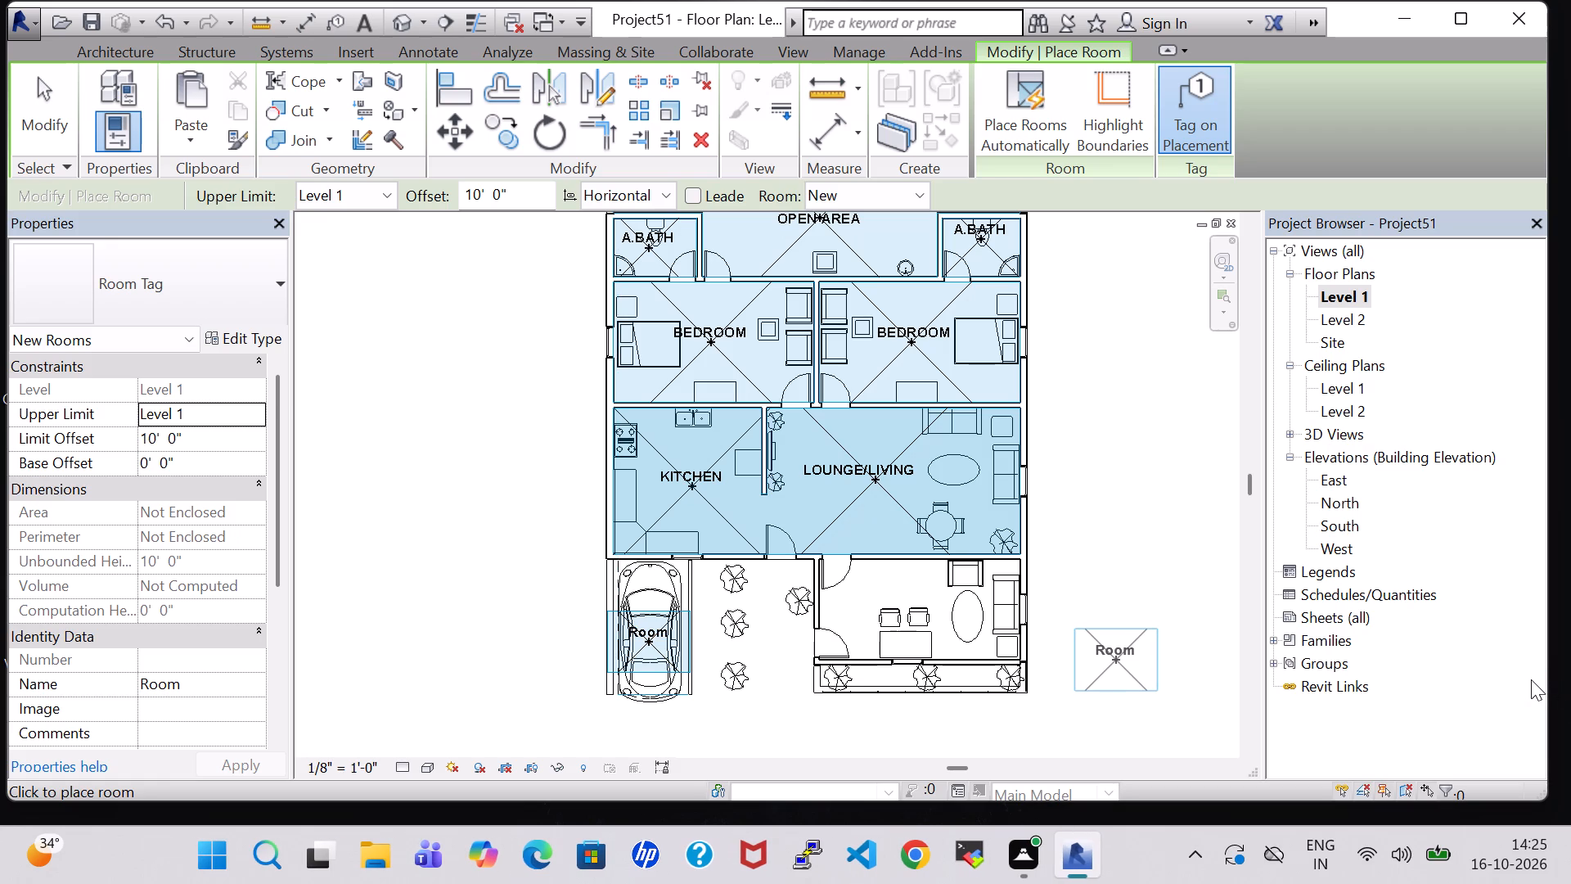
pyautogui.click(903, 601)
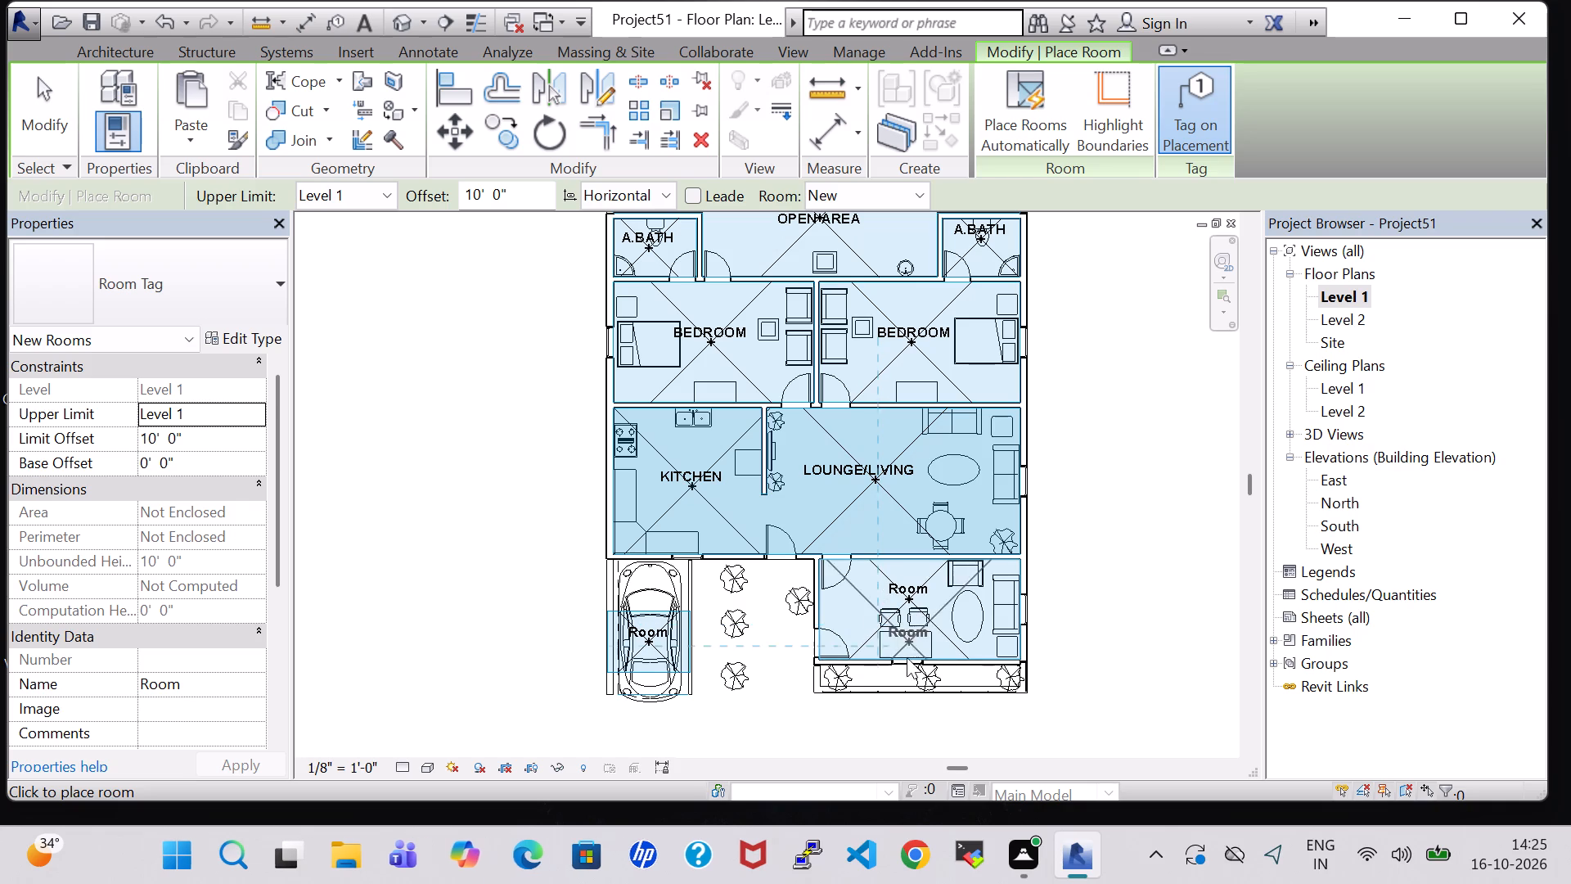
pyautogui.click(910, 681)
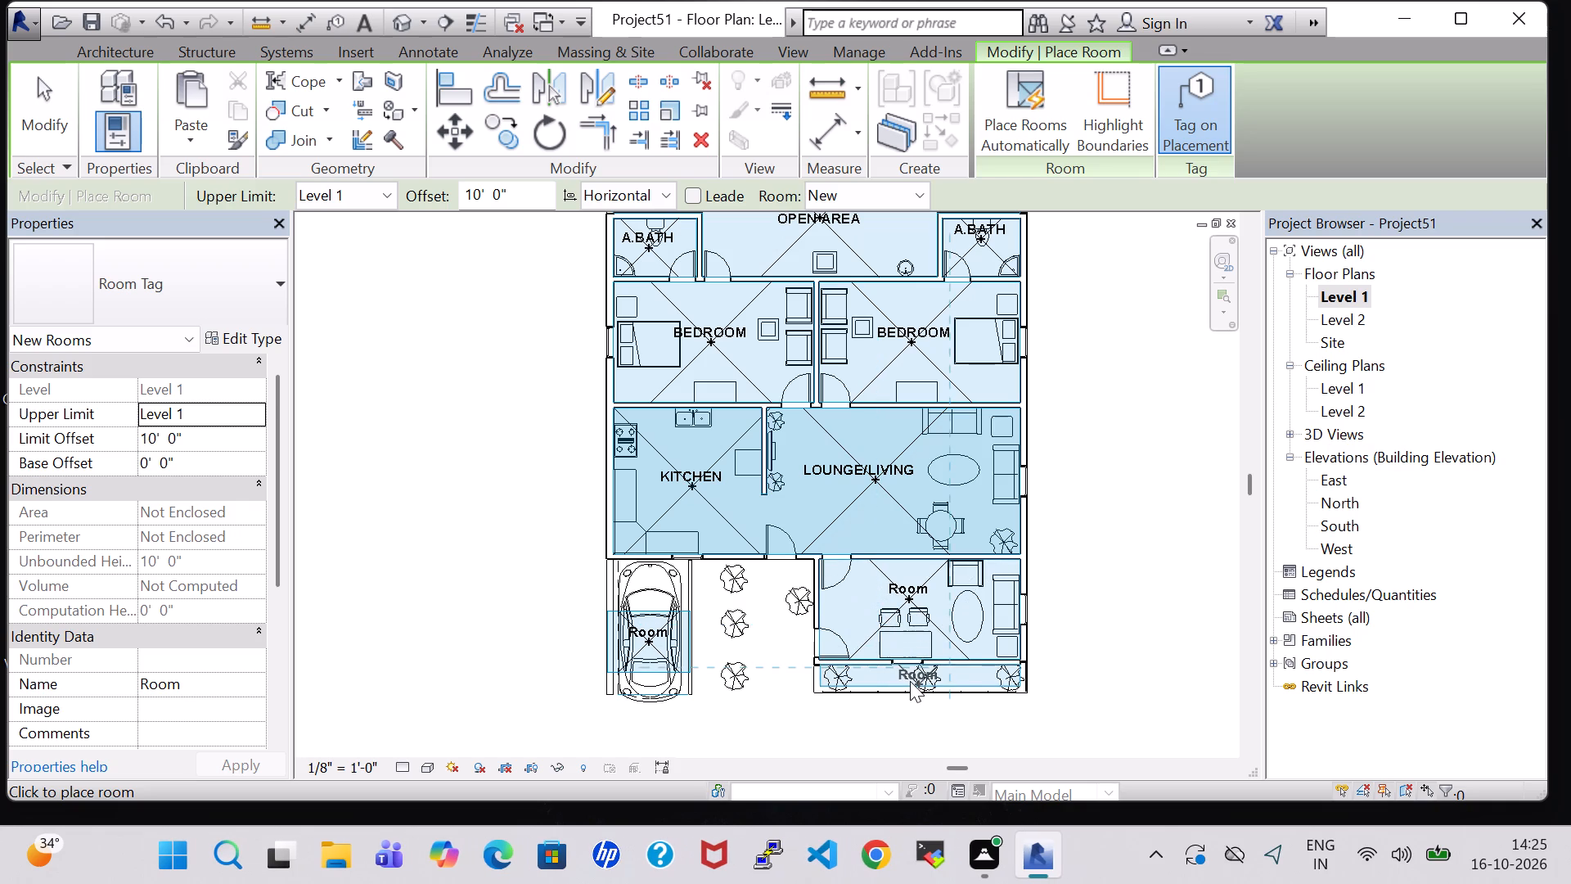
pyautogui.press('Escape')
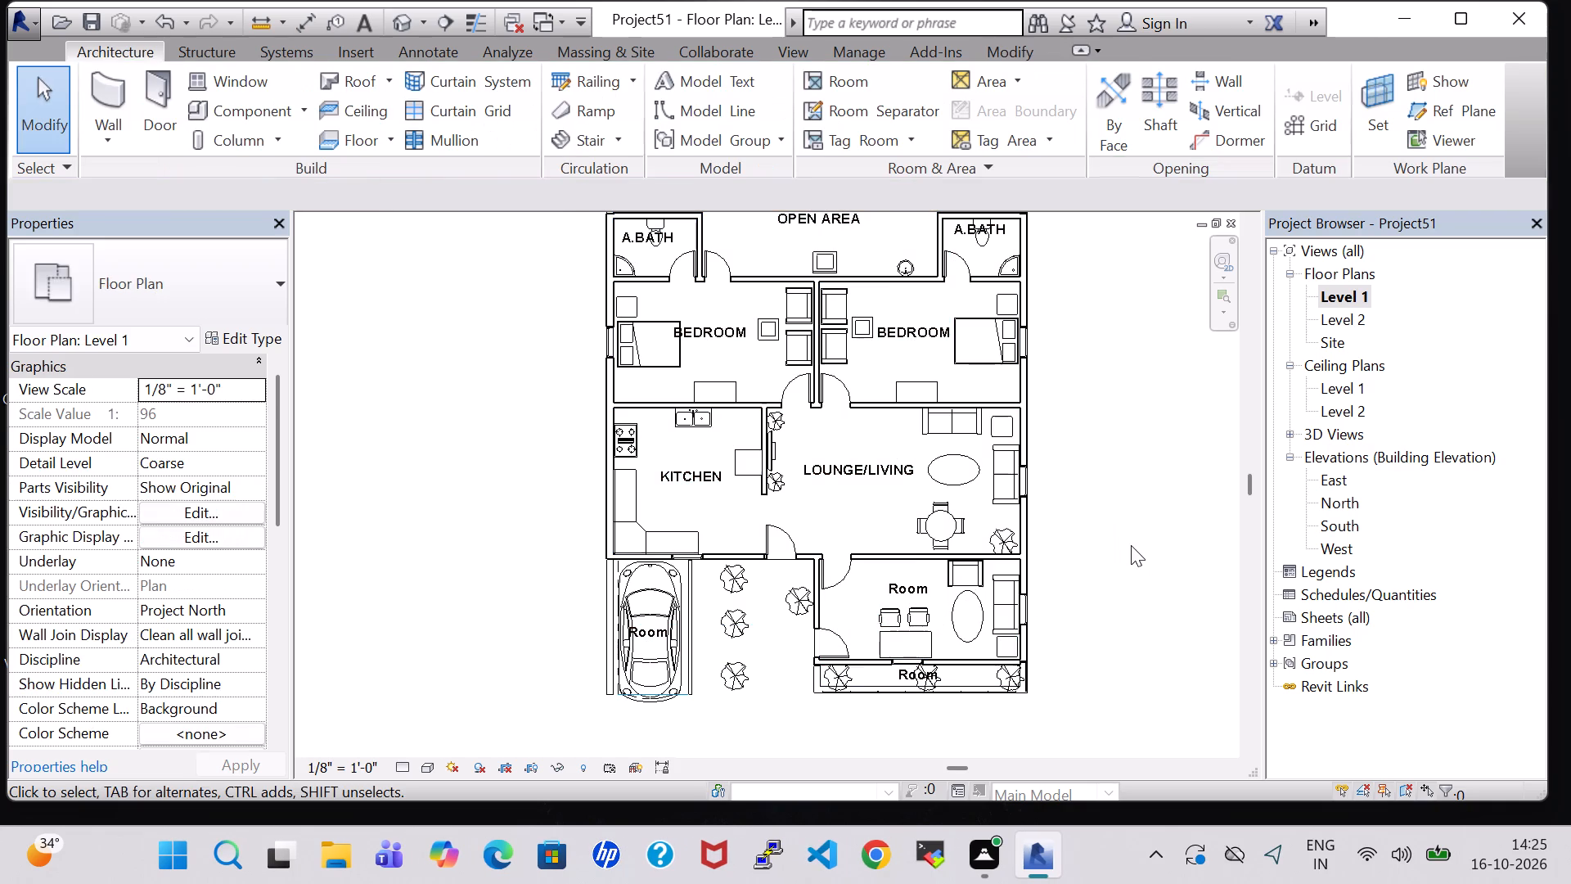
pyautogui.press('Escape')
# Rename the room tag of the front sitting room below the lounge as DRAWING.
pyautogui.doubleClick(903, 583)
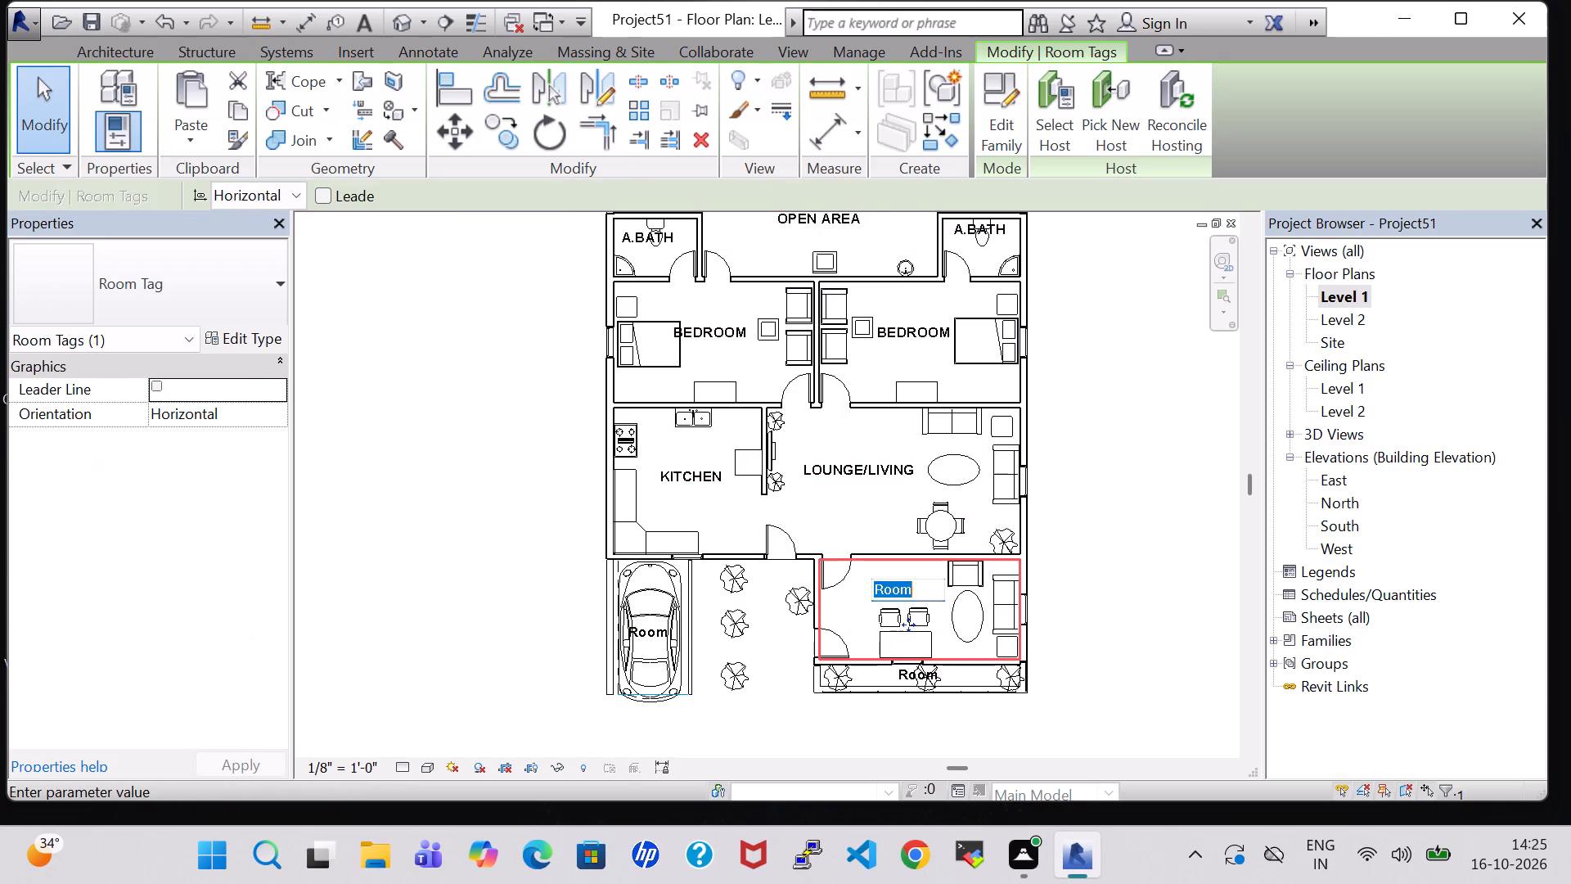
pyautogui.press('BackSpace')
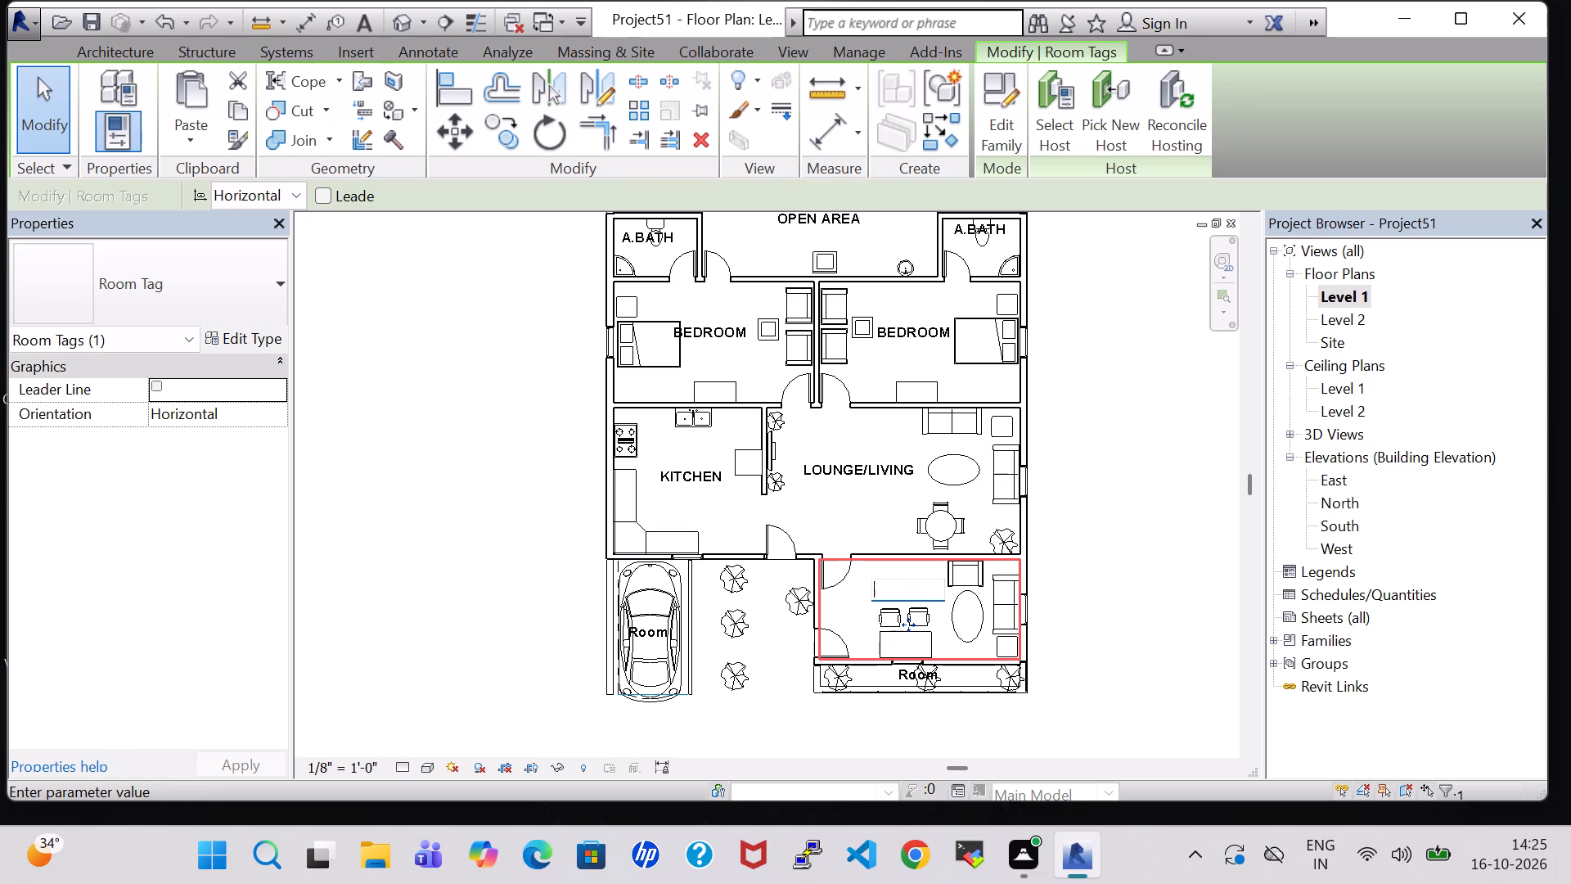
pyautogui.write('DRAWING')
pyautogui.press('Return')
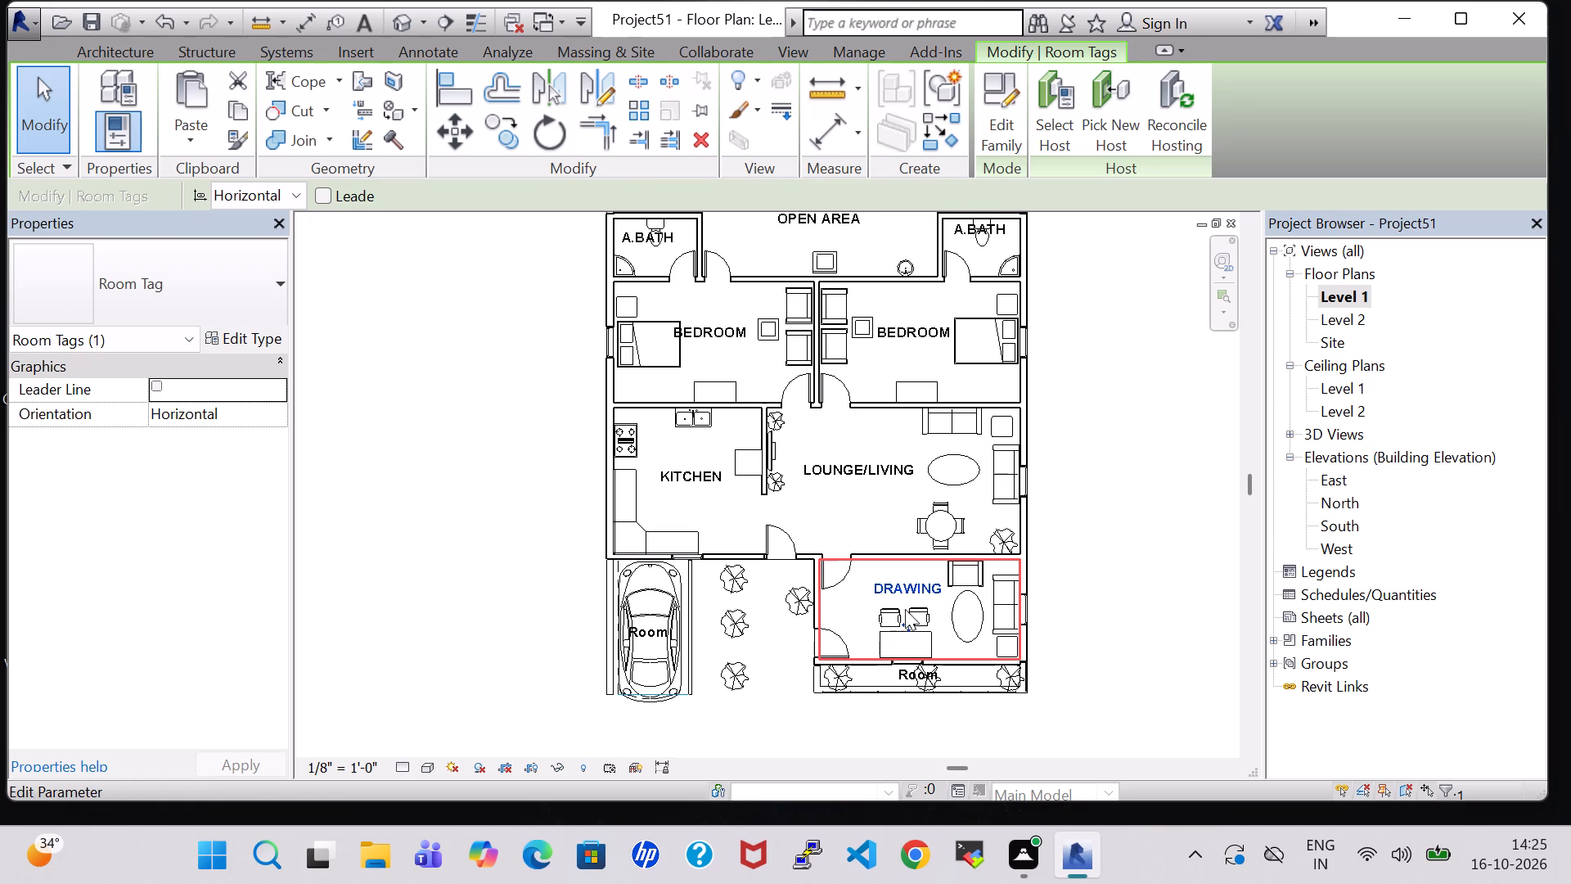
# Rename the room tag of the planted strip in front of the drawing room as OPEN.
pyautogui.scroll(5, 939, 685)
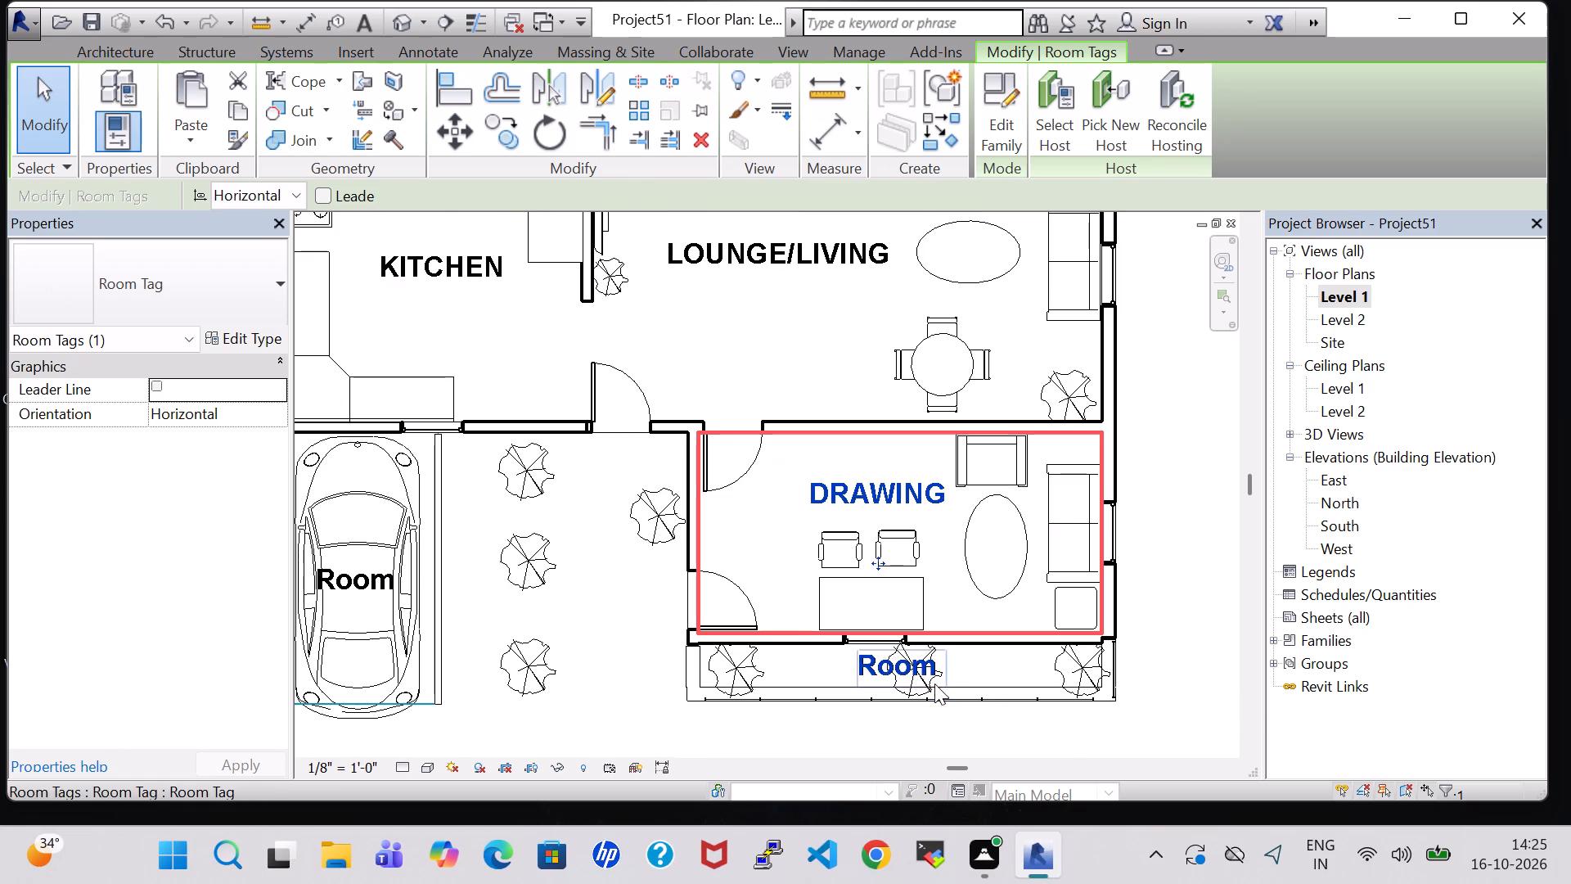
pyautogui.doubleClick(928, 674)
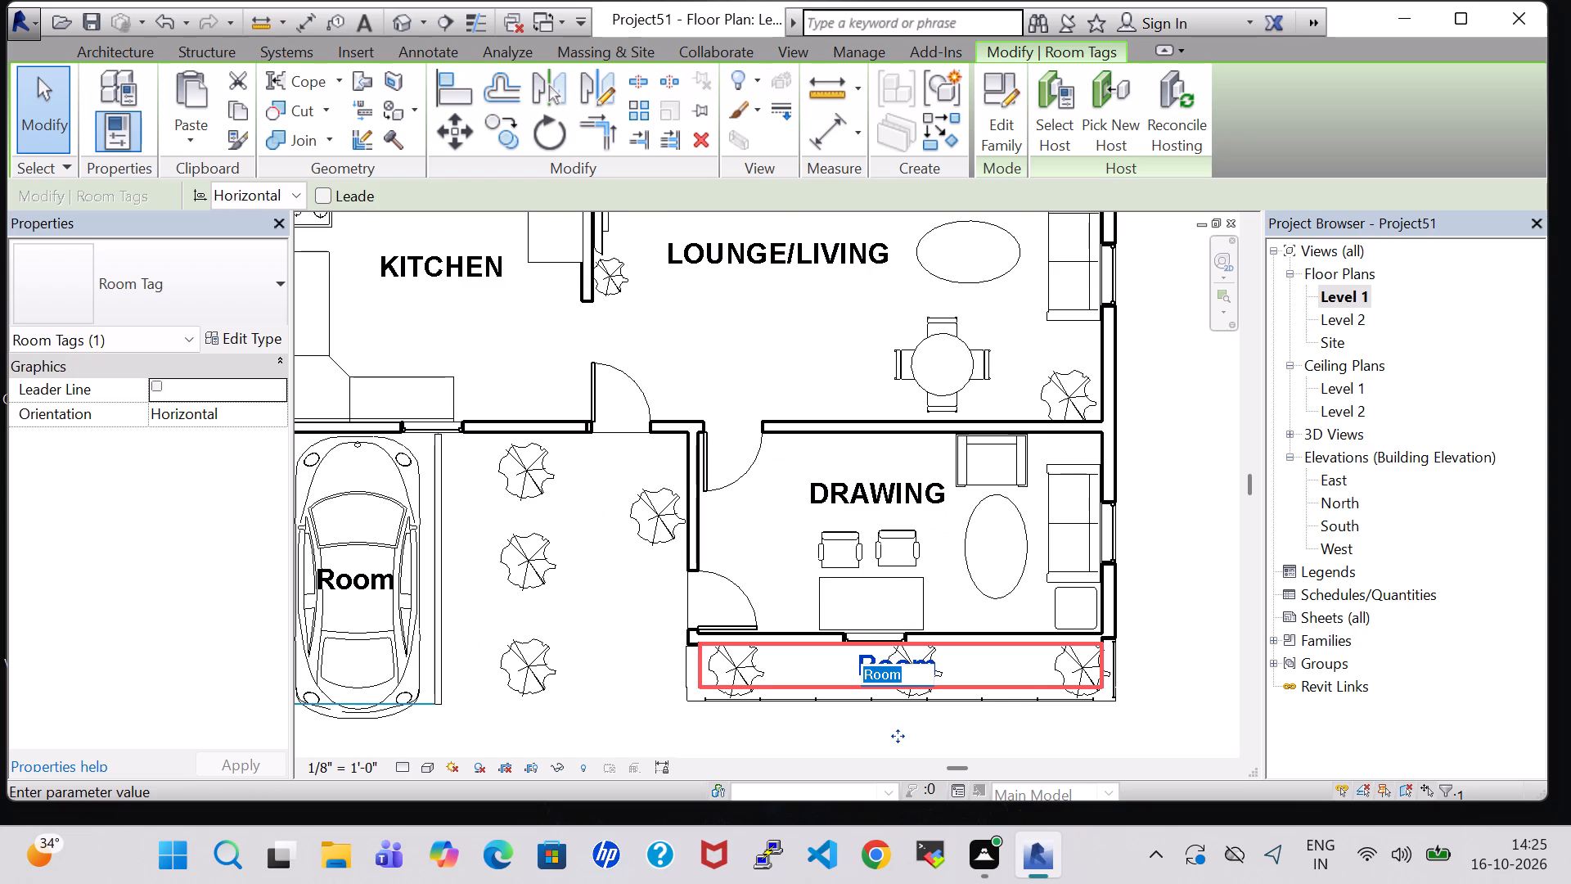
pyautogui.press('BackSpace')
pyautogui.write('OPEN')
pyautogui.press('Return')
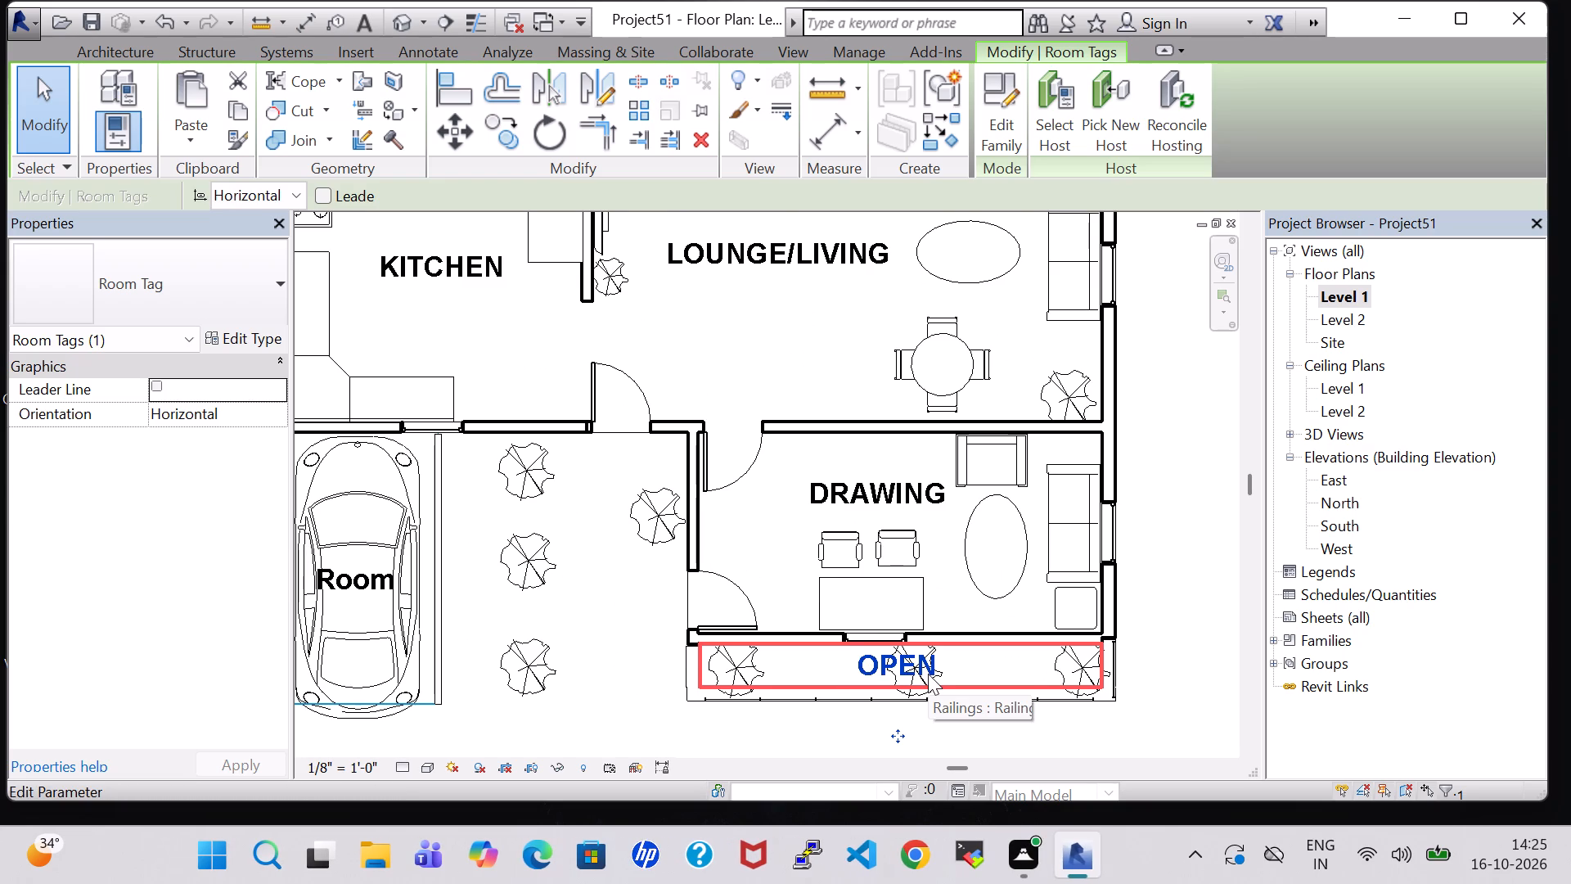
# Rename the room tag over the parked car as PARKING.
pyautogui.scroll(-2, 928, 674)
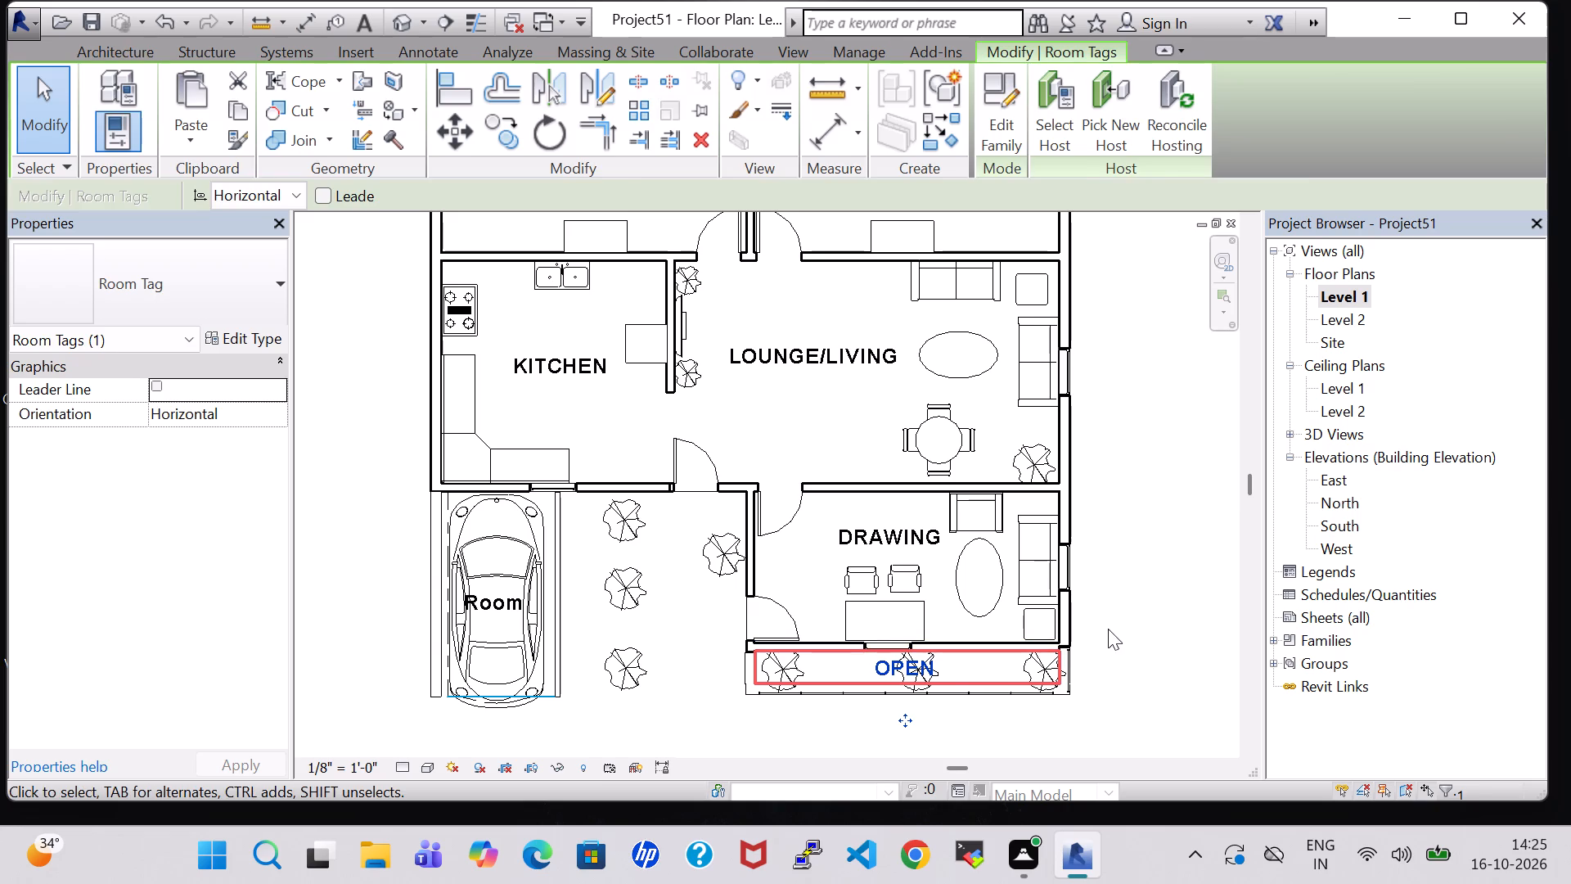
pyautogui.click(1110, 627)
pyautogui.click(493, 604)
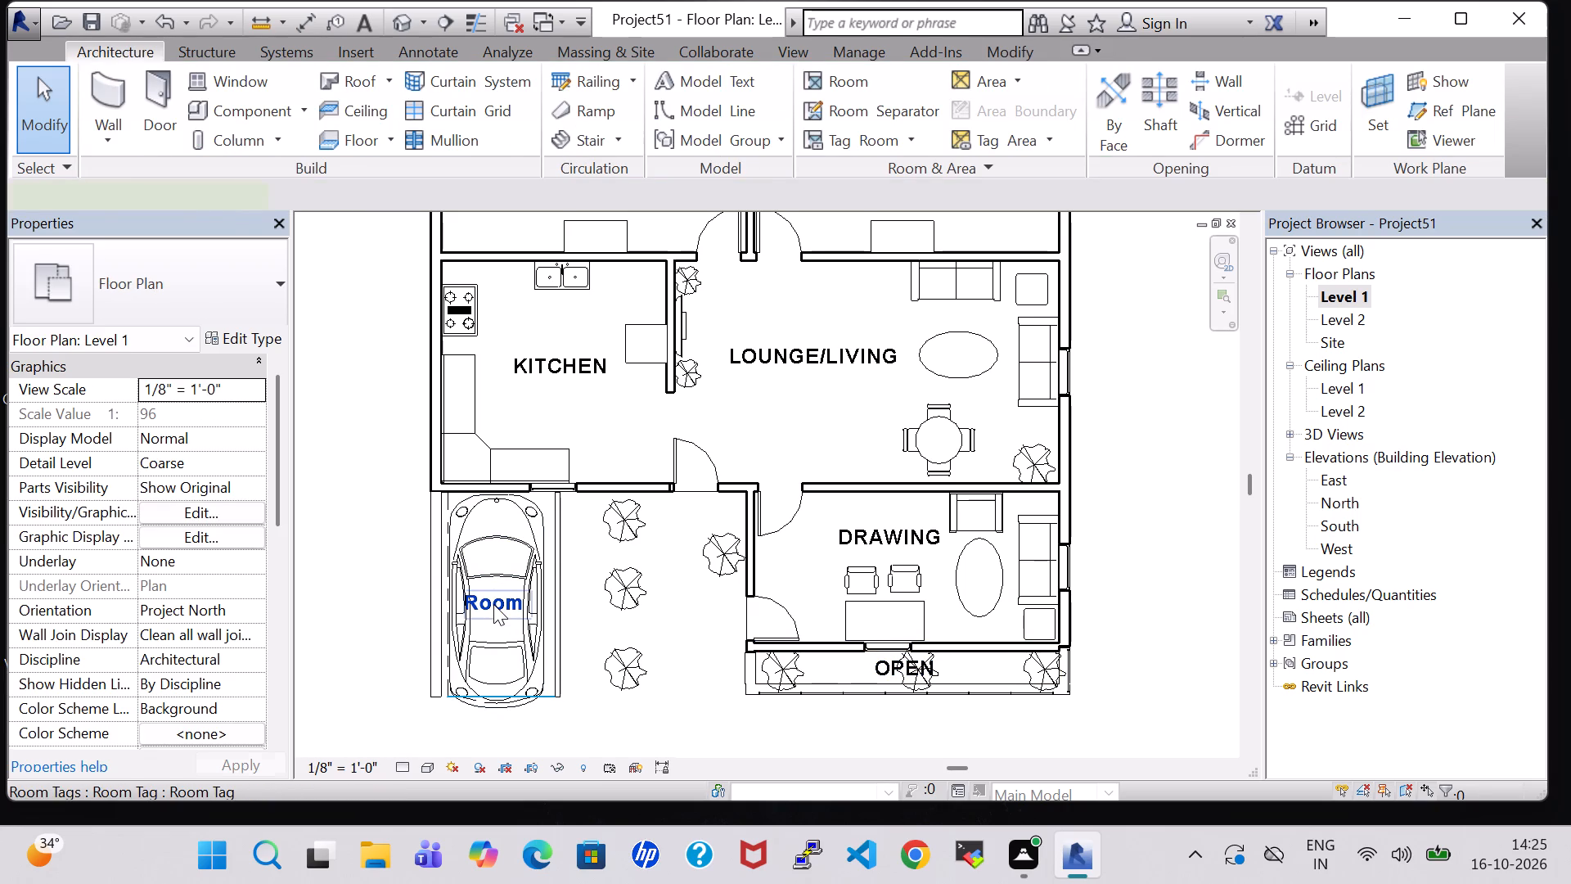
pyautogui.click(493, 604)
pyautogui.press('BackSpace')
pyautogui.write('PARKING')
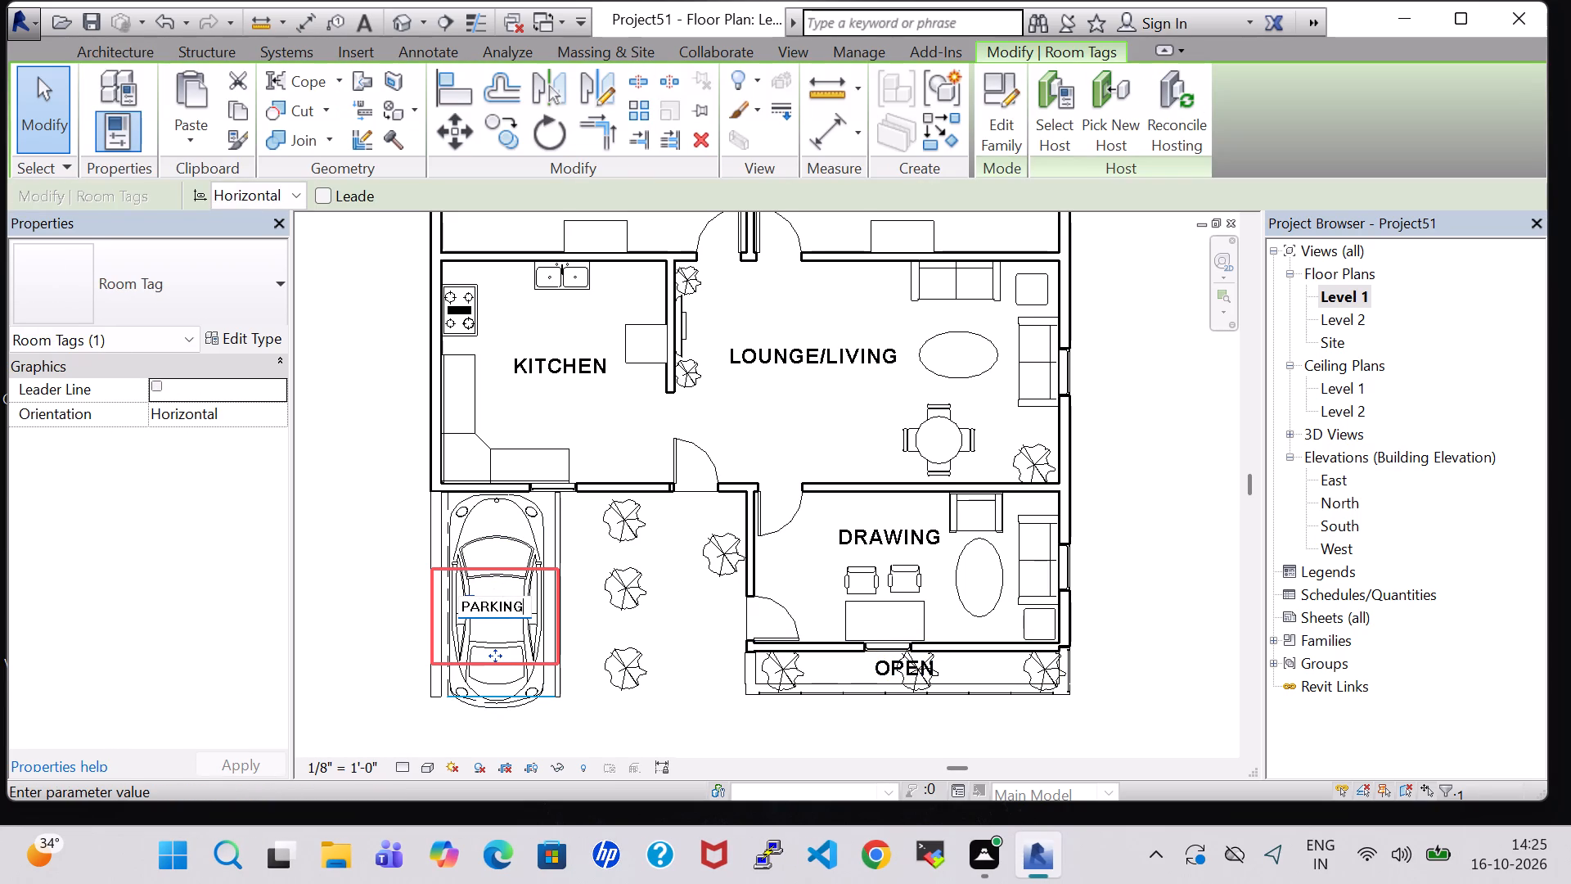
pyautogui.press('Return')
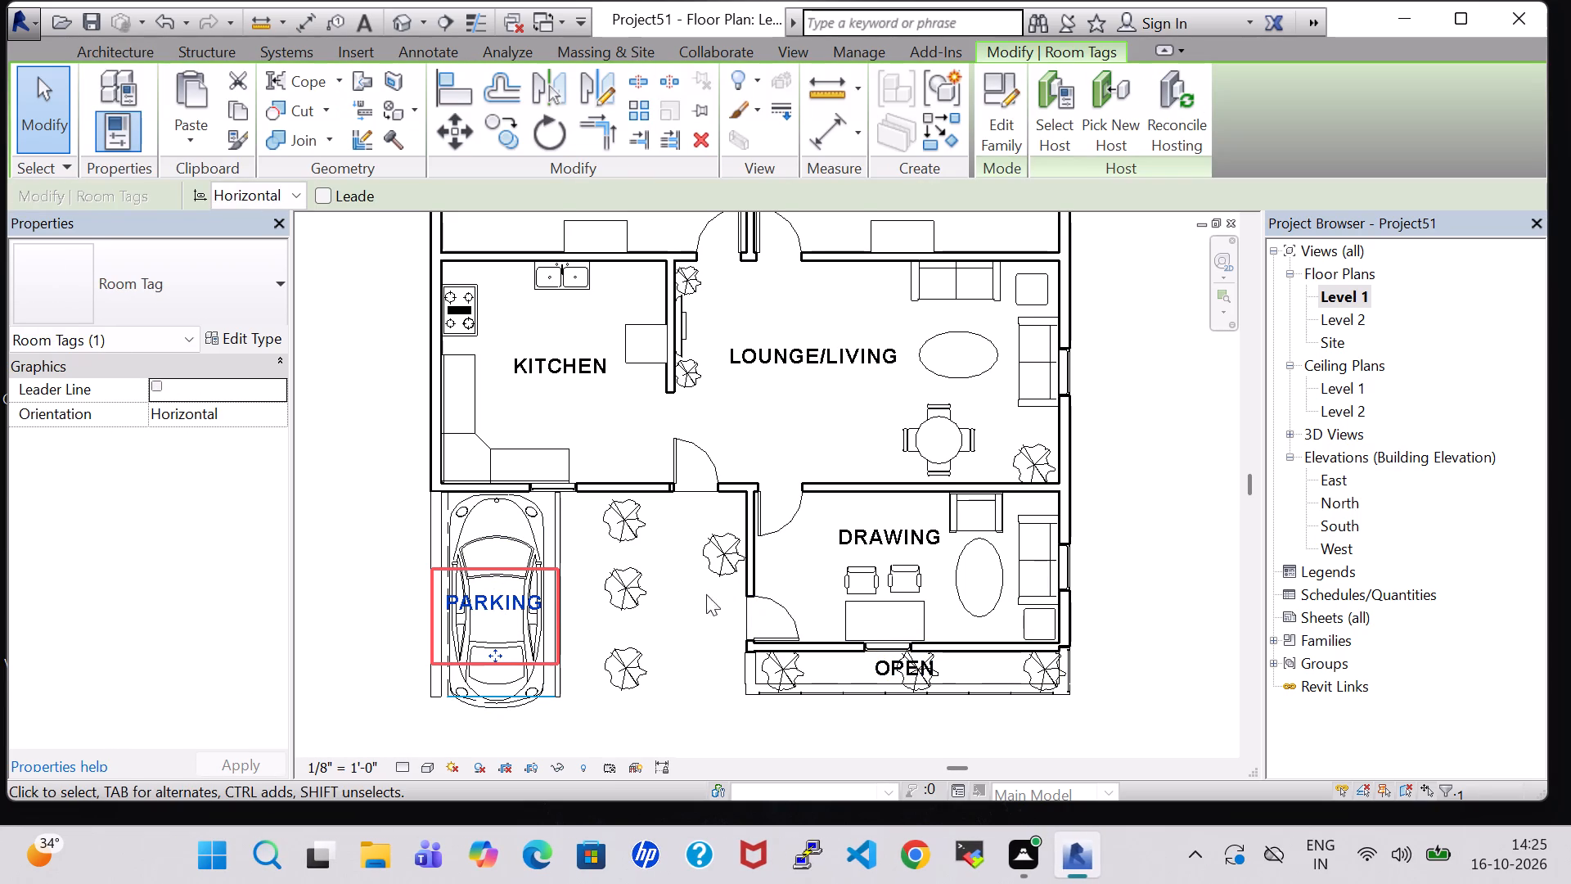
# Review the labelled floor plan, switch to the 3D view and examine the rear open area from above.
pyautogui.scroll(-3, 686, 604)
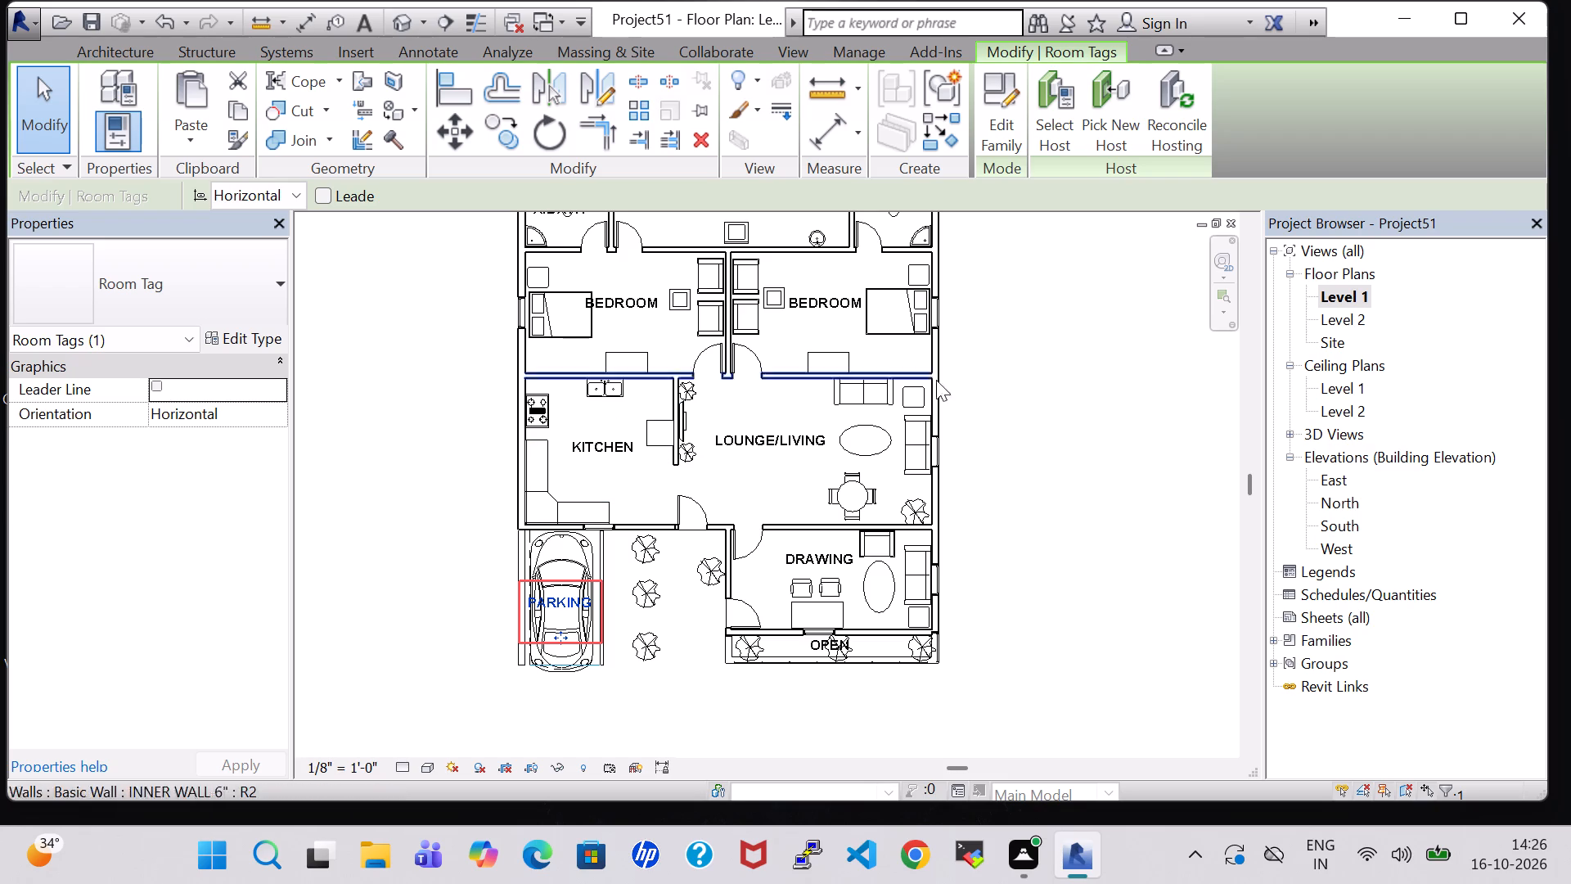
pyautogui.moveTo(987, 387); pyautogui.dragTo(987, 462, button='middle')
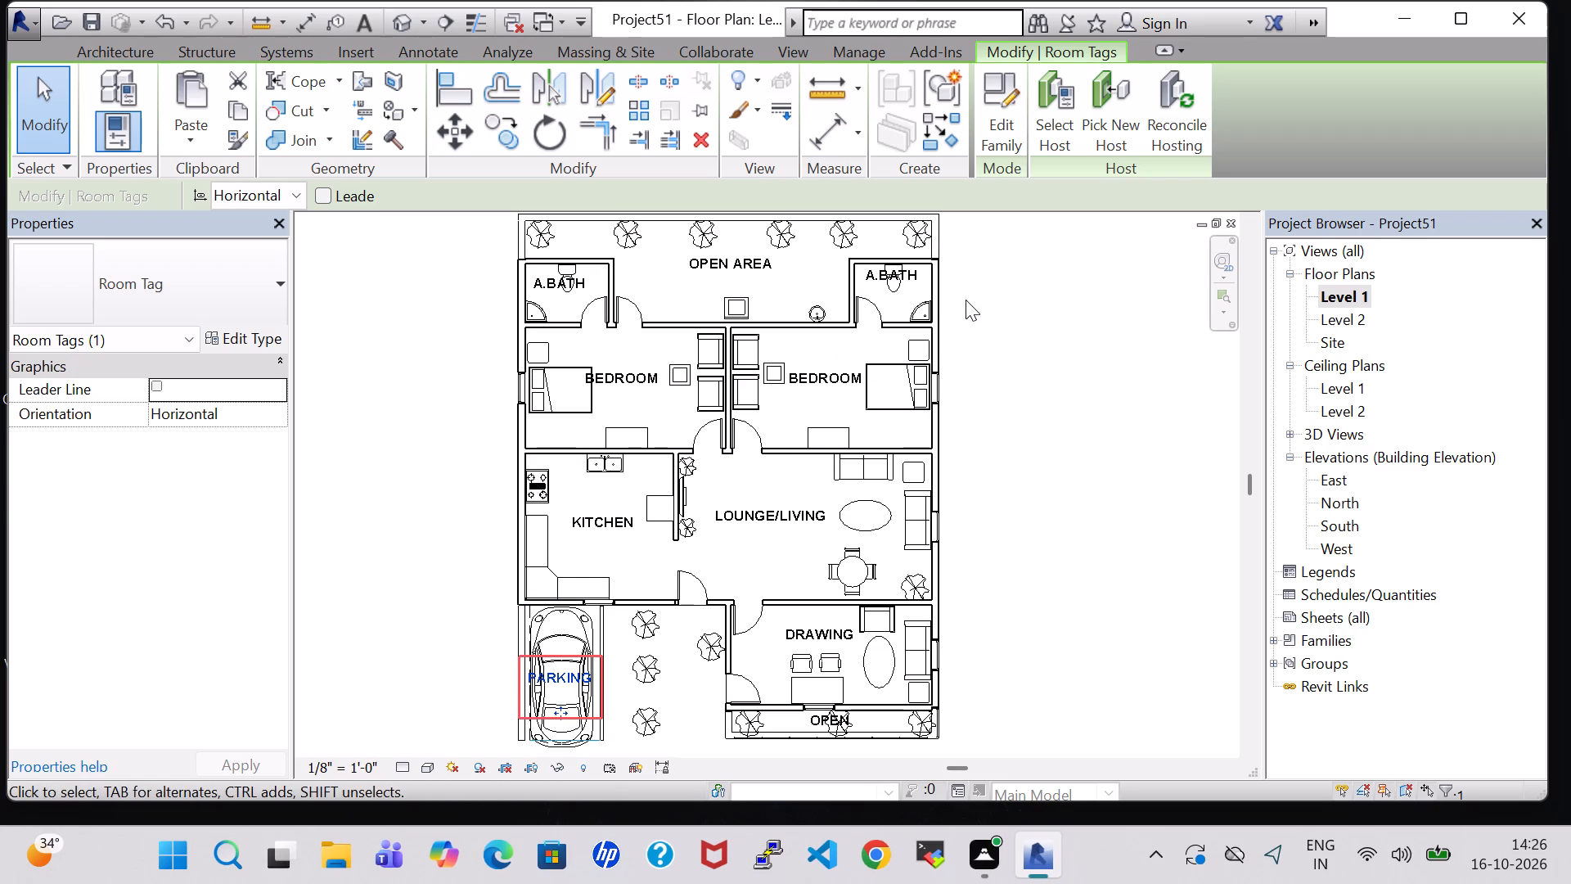
pyautogui.click(407, 20)
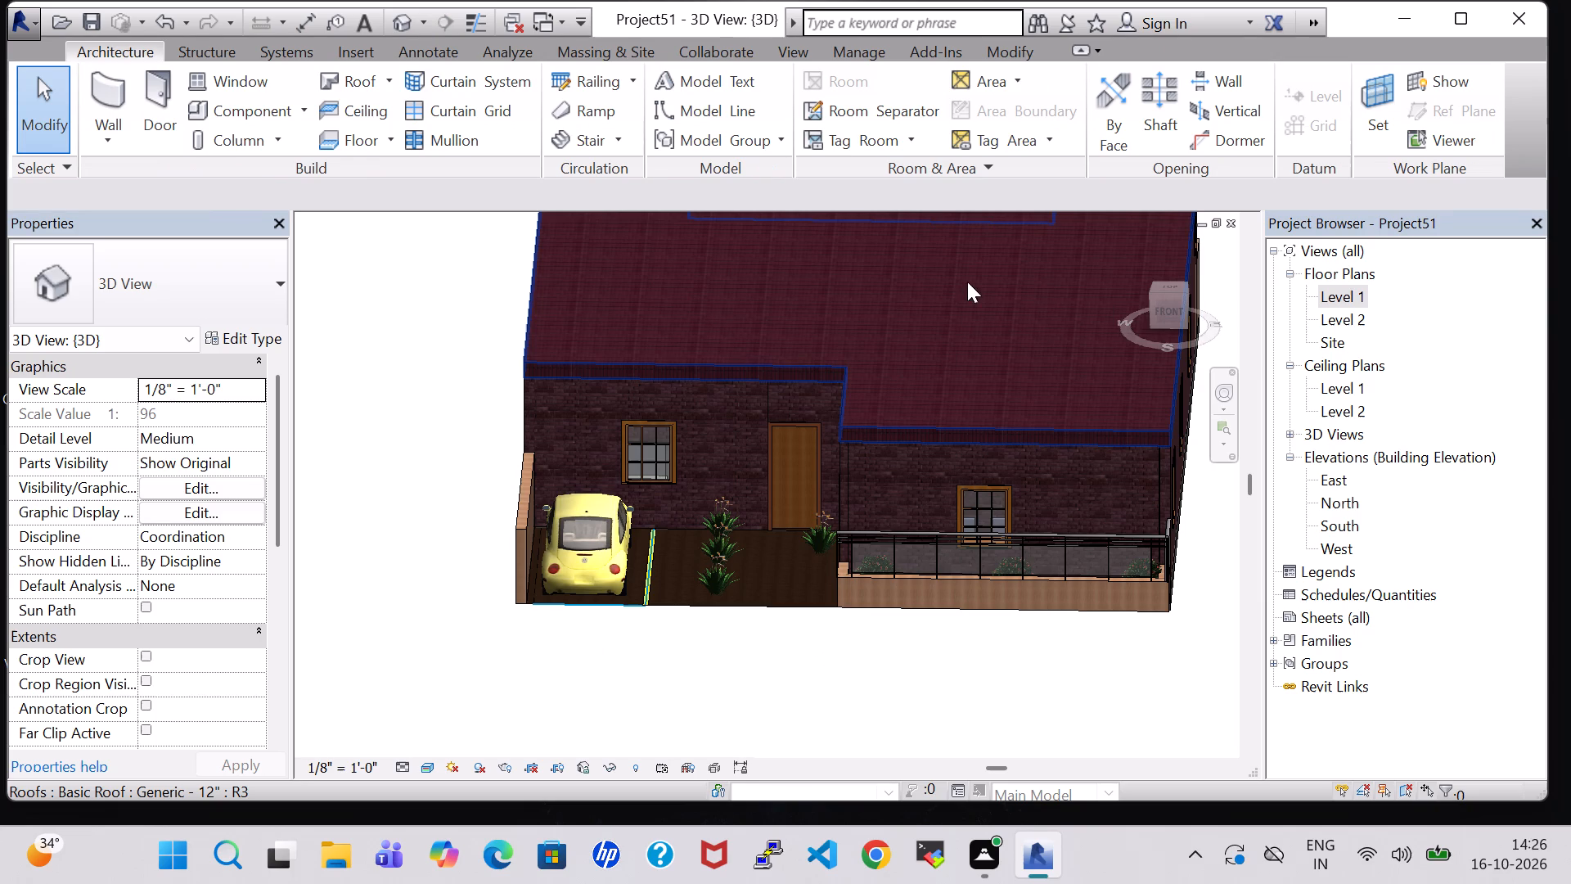
pyautogui.keyDown('shift'); pyautogui.moveTo(969, 274); pyautogui.dragTo(967, 408, button='middle'); pyautogui.keyUp('shift')
pyautogui.moveTo(979, 303); pyautogui.dragTo(979, 351, button='middle')
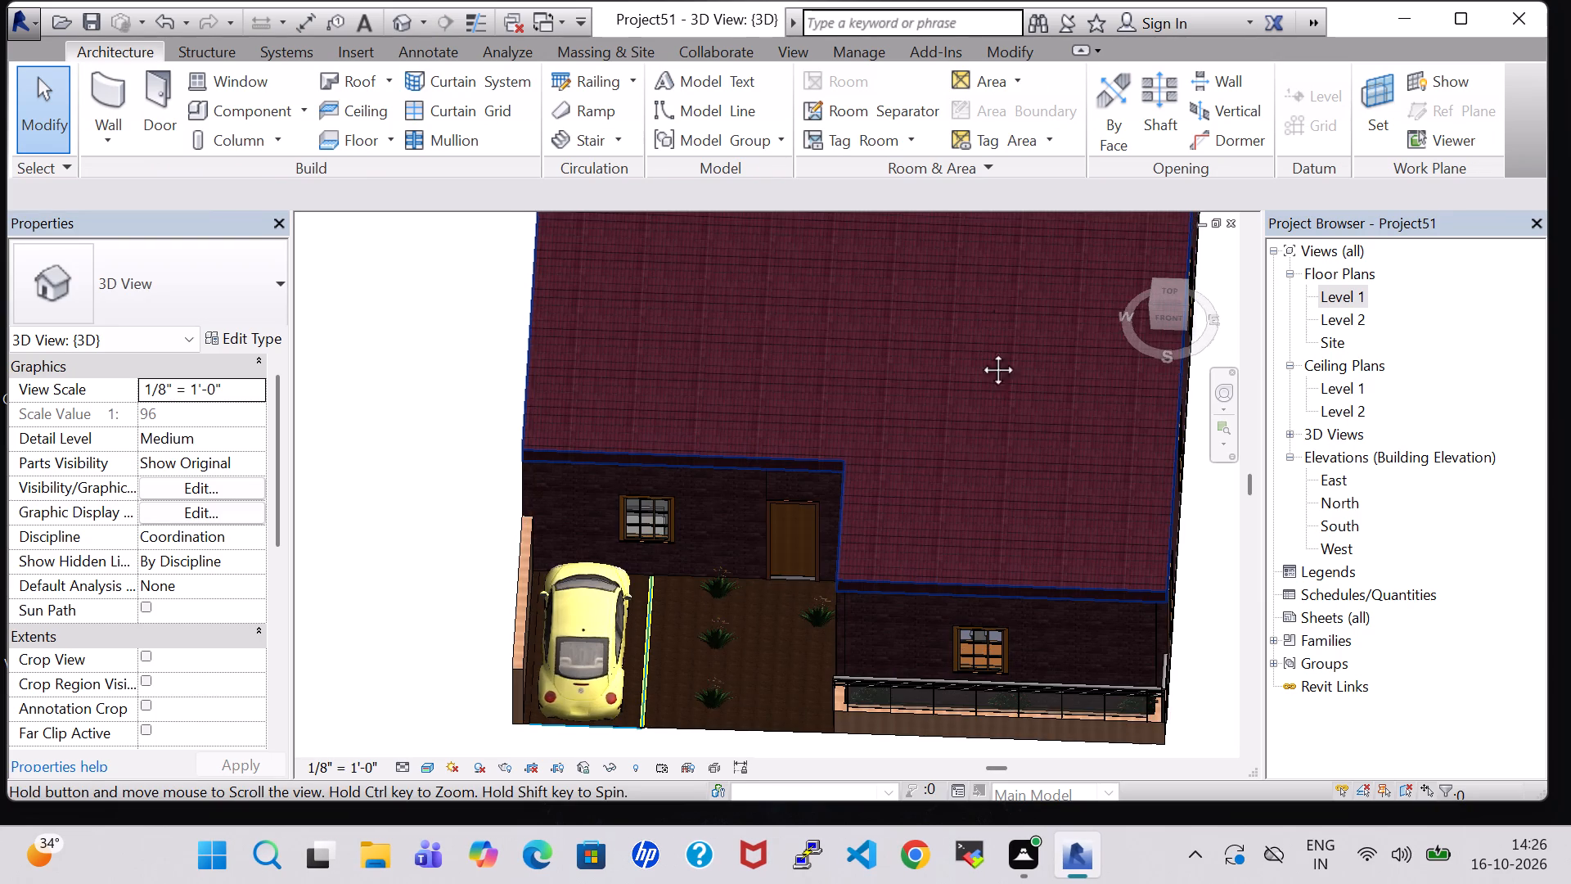
pyautogui.moveTo(979, 351); pyautogui.dragTo(925, 545, button='middle')
pyautogui.scroll(1, 925, 545)
pyautogui.keyDown('shift'); pyautogui.moveTo(937, 223); pyautogui.dragTo(946, 325, button='middle'); pyautogui.keyUp('shift')
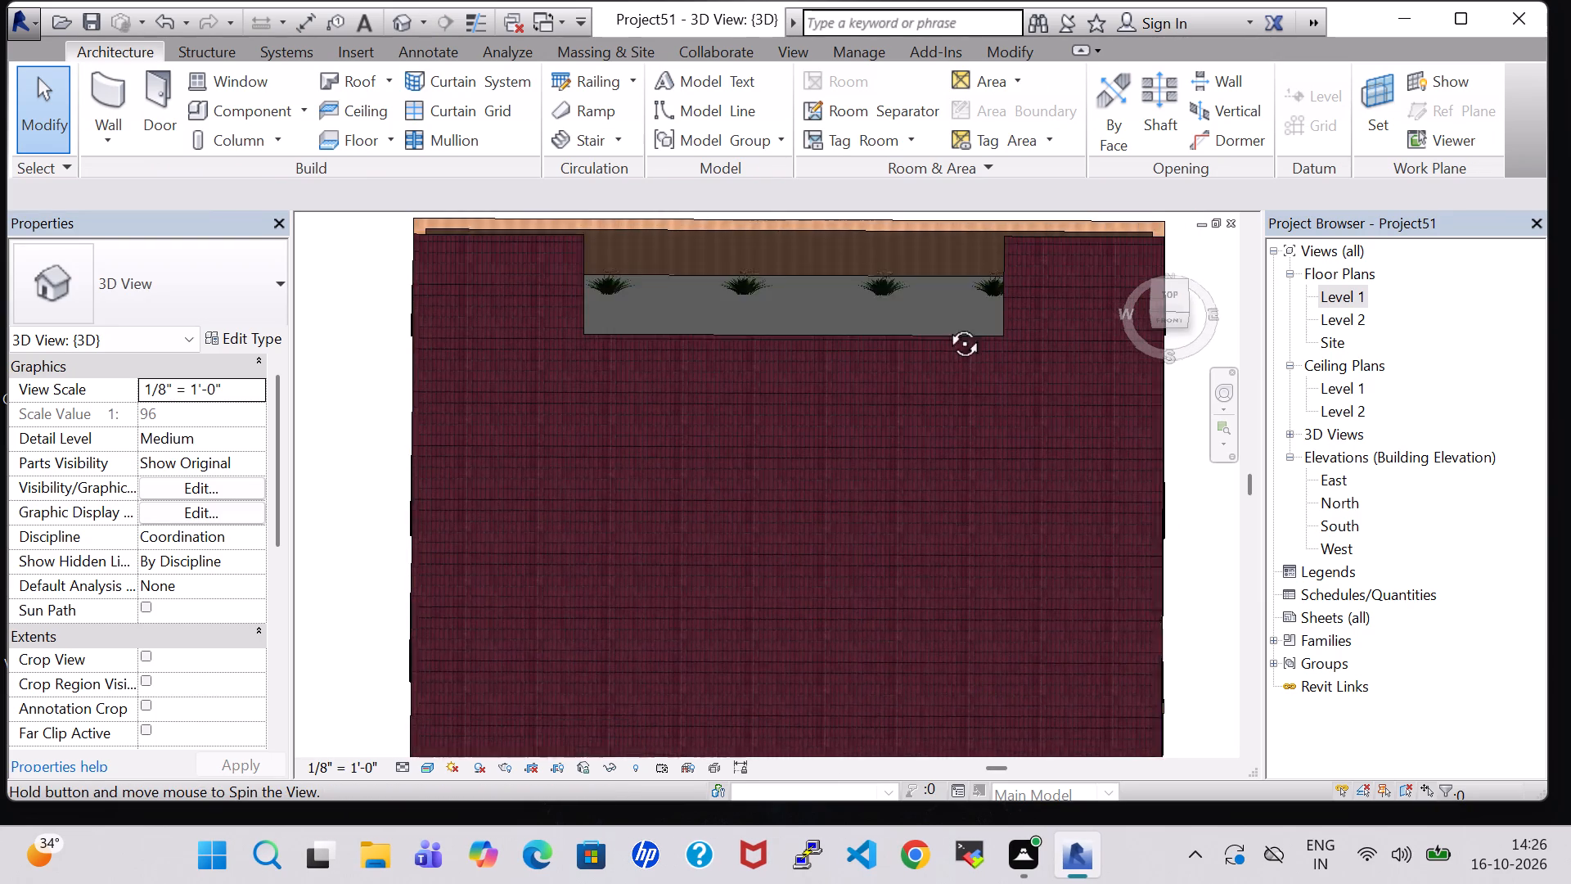
pyautogui.keyDown('shift'); pyautogui.moveTo(946, 325); pyautogui.dragTo(946, 346, button='middle'); pyautogui.keyUp('shift')
pyautogui.moveTo(910, 264); pyautogui.dragTo(945, 405, button='middle')
pyautogui.keyDown('shift'); pyautogui.moveTo(942, 262); pyautogui.dragTo(971, 296, button='middle'); pyautogui.keyUp('shift')
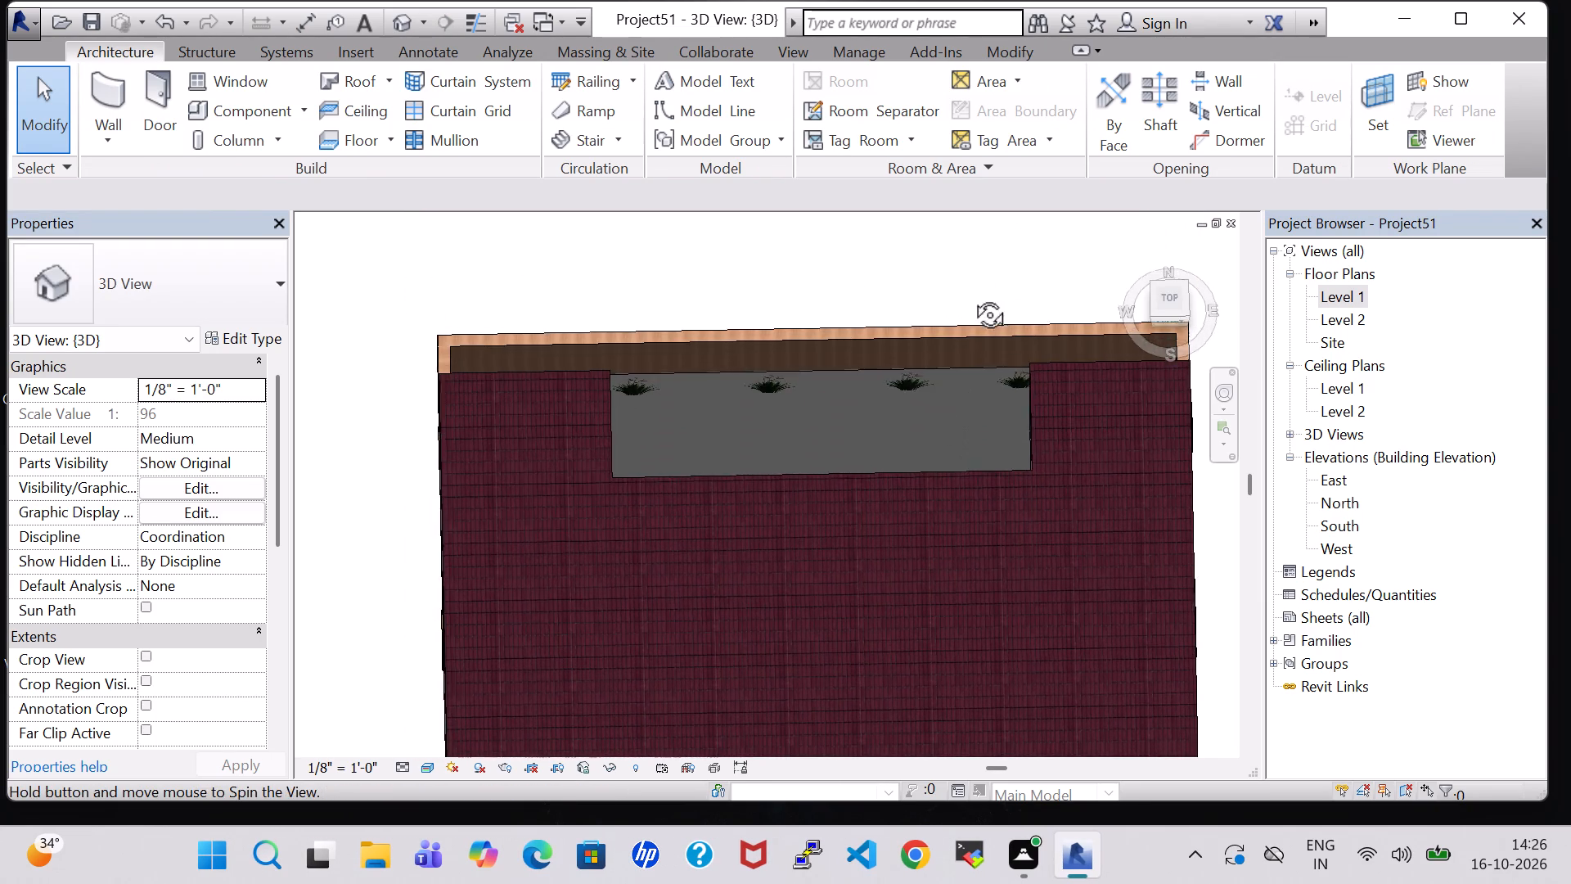
pyautogui.keyDown('shift'); pyautogui.moveTo(971, 296); pyautogui.dragTo(971, 361, button='middle'); pyautogui.keyUp('shift')
# Load the Floor Drain - Rectangular component family from the Drains folder of the MEP plumbing fixtures library.
pyautogui.click(272, 106)
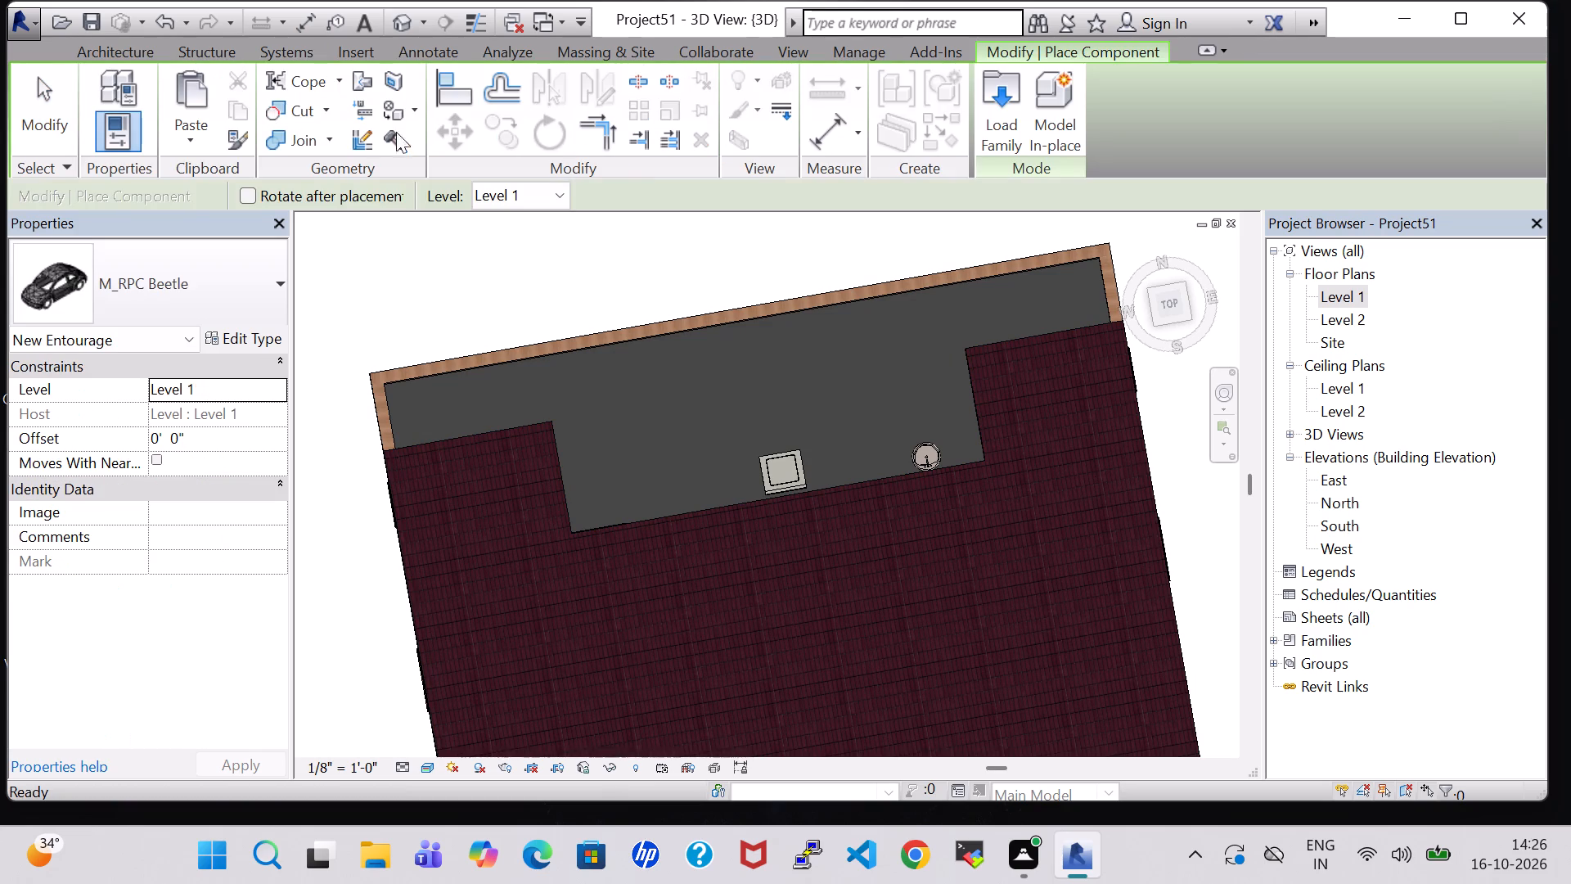
pyautogui.click(987, 106)
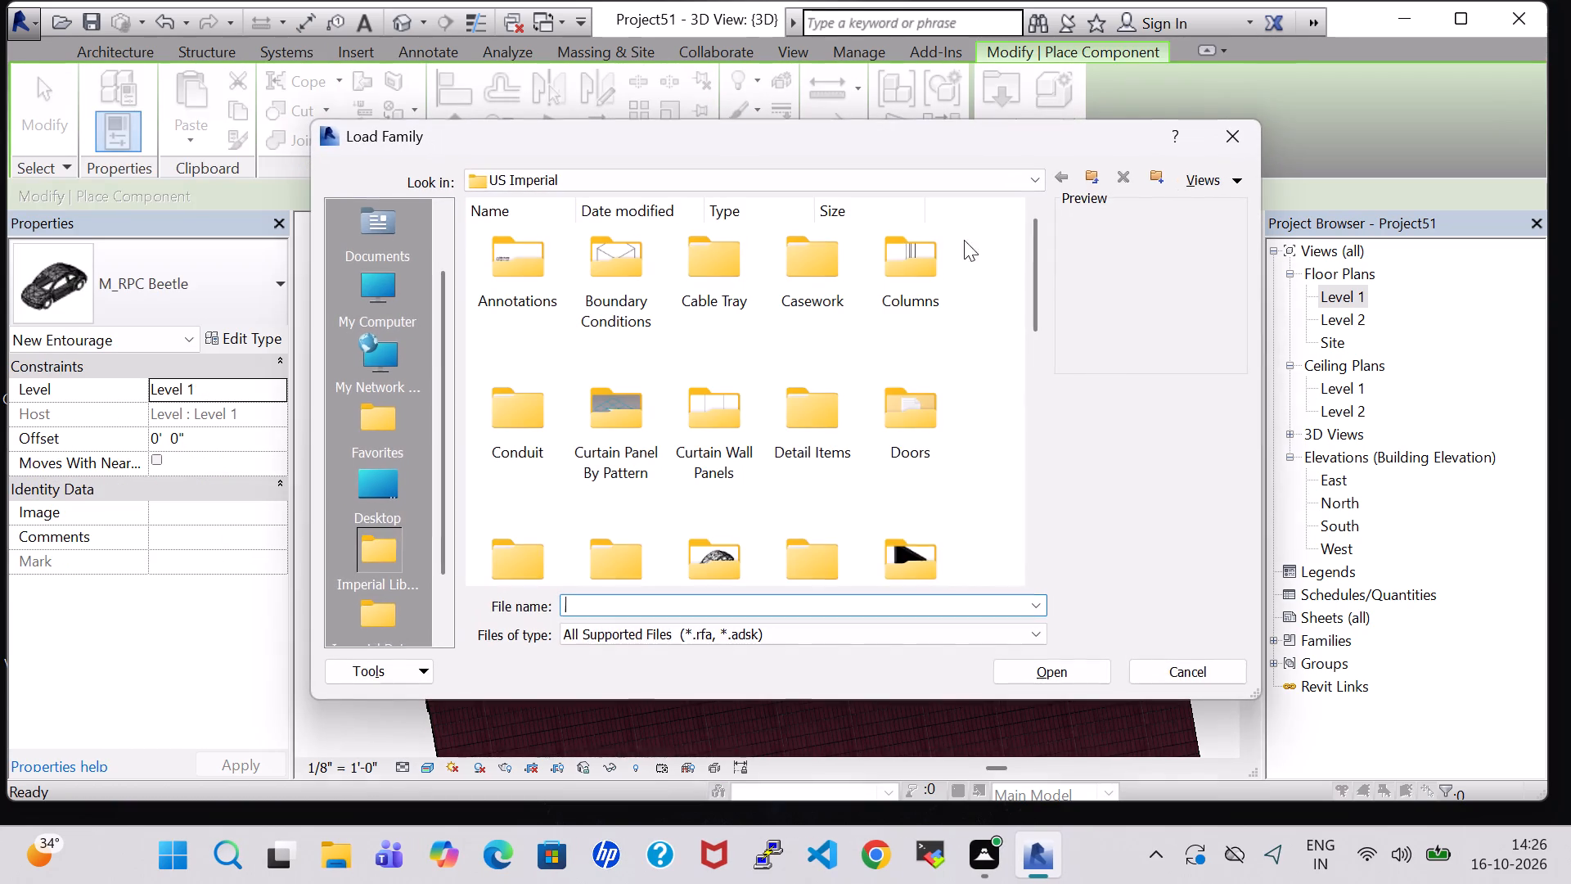
pyautogui.click(894, 543)
pyautogui.press('p')
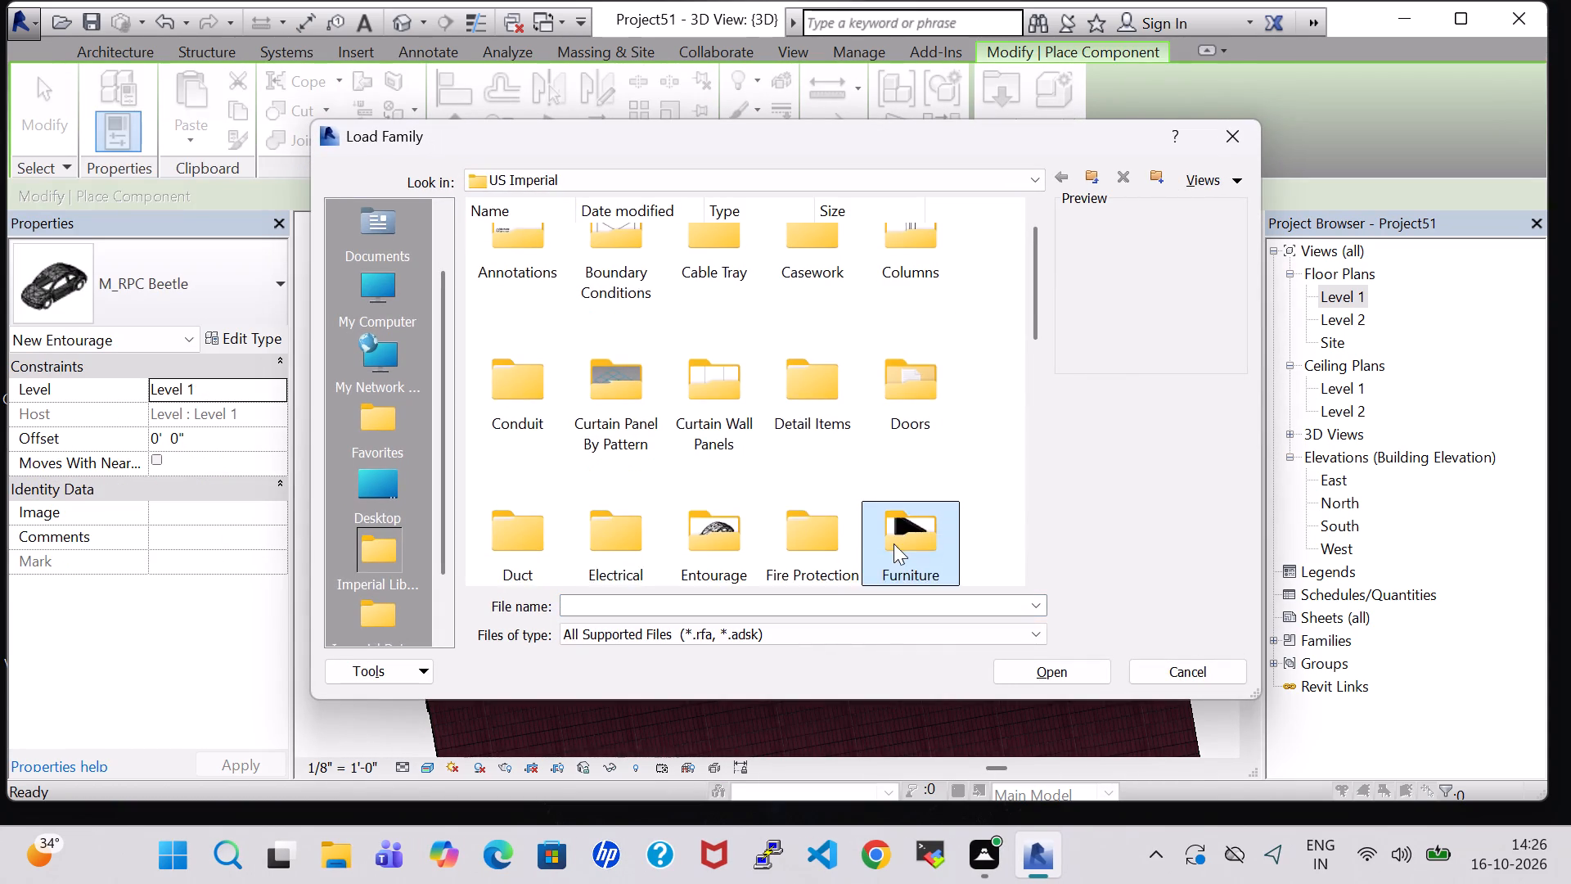
pyautogui.doubleClick(715, 285)
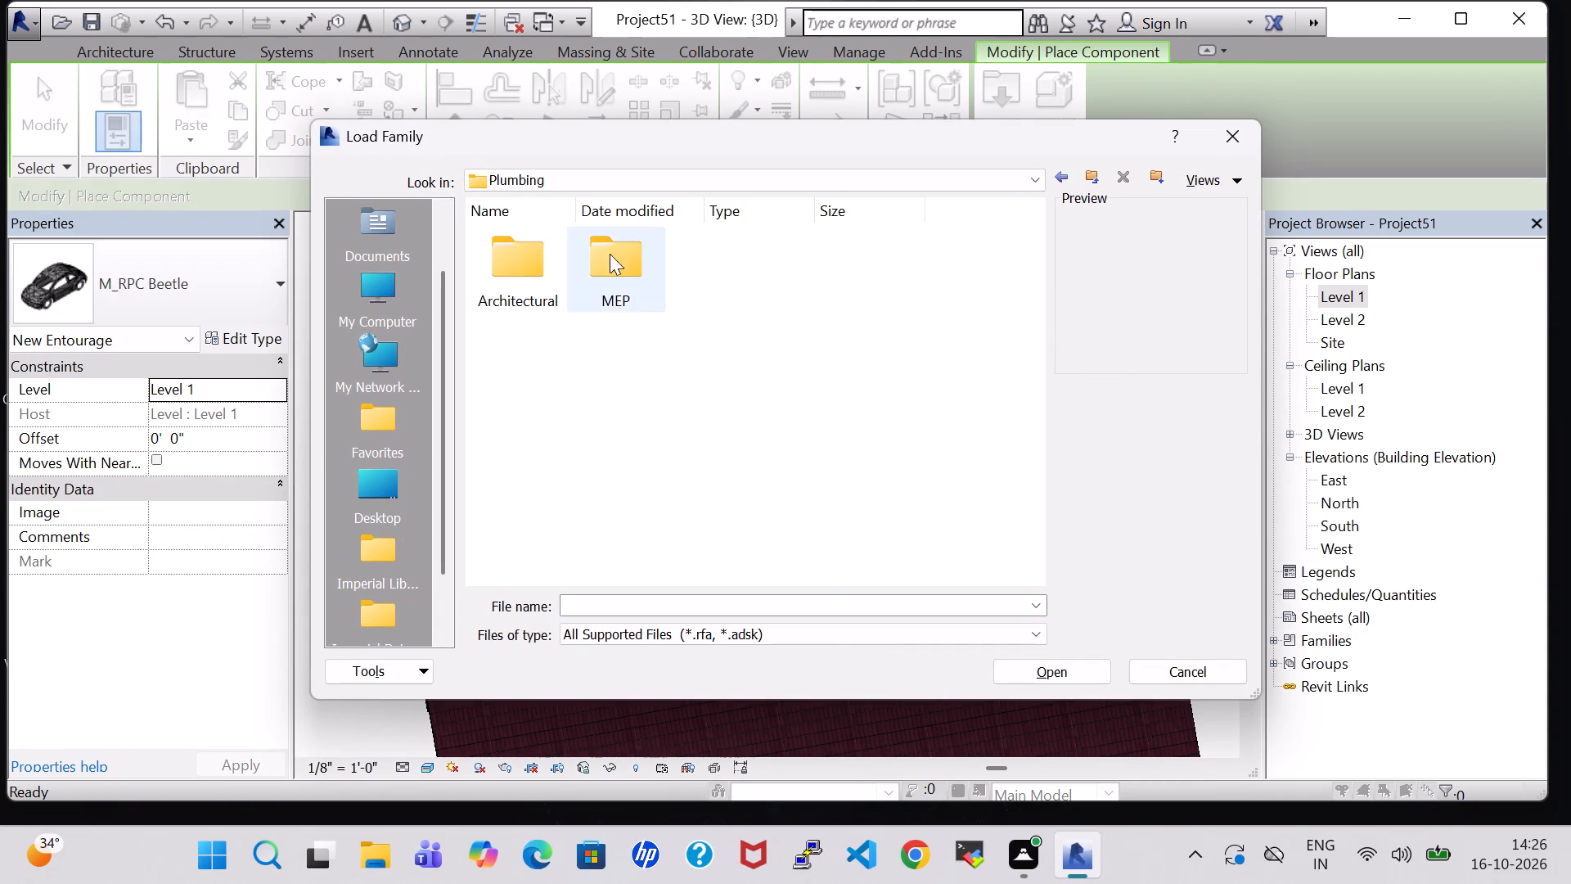
pyautogui.click(621, 286)
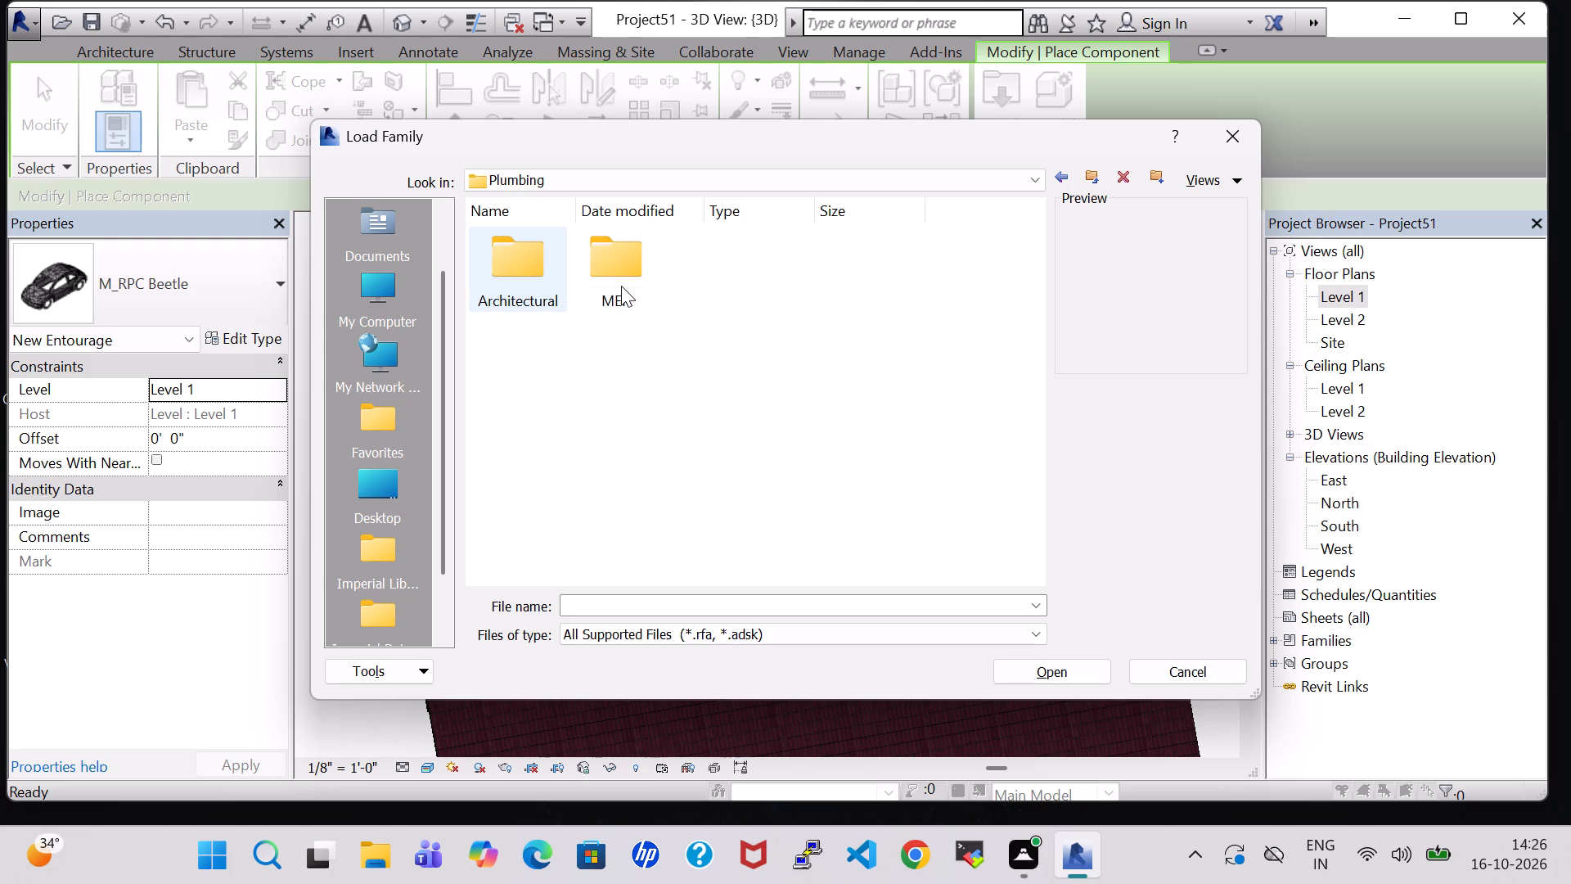
pyautogui.click(621, 286)
pyautogui.doubleClick(612, 268)
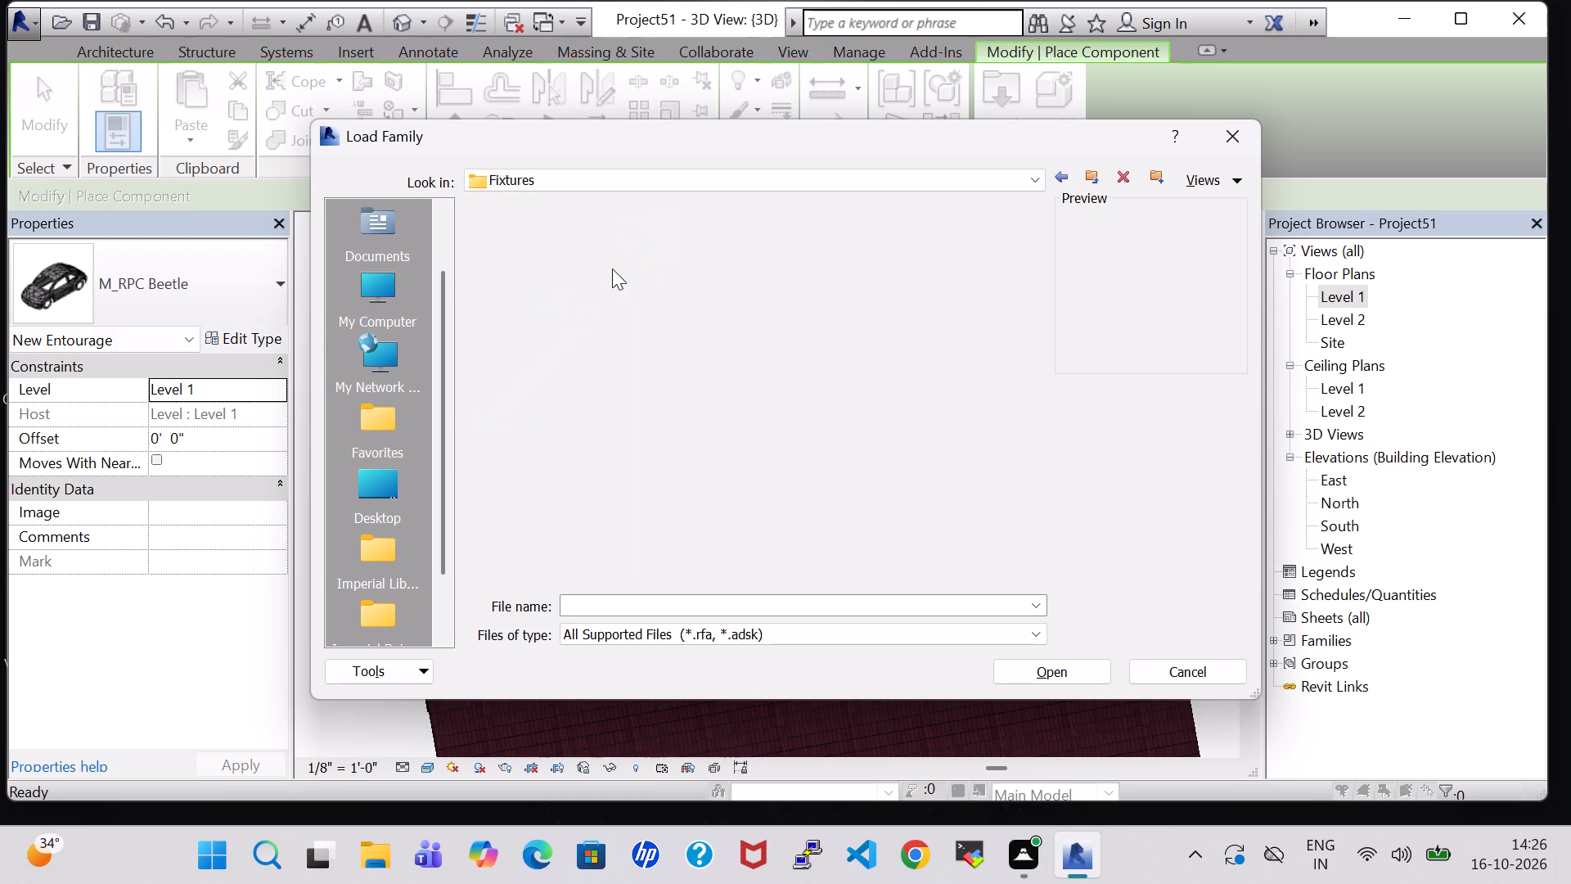
pyautogui.doubleClick(809, 278)
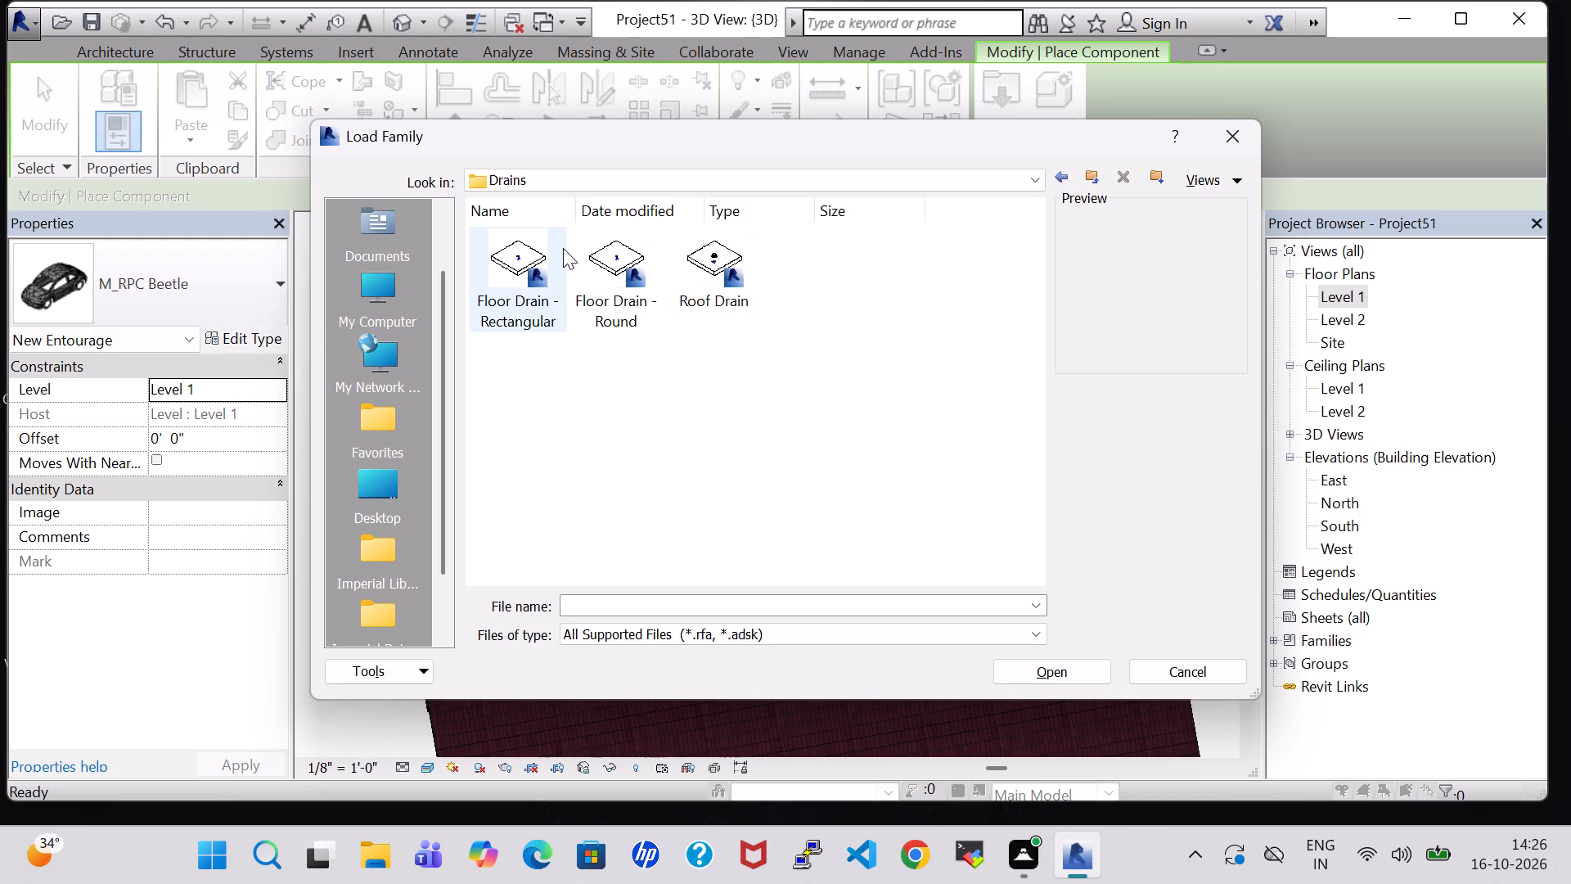
pyautogui.click(524, 243)
pyautogui.click(1078, 657)
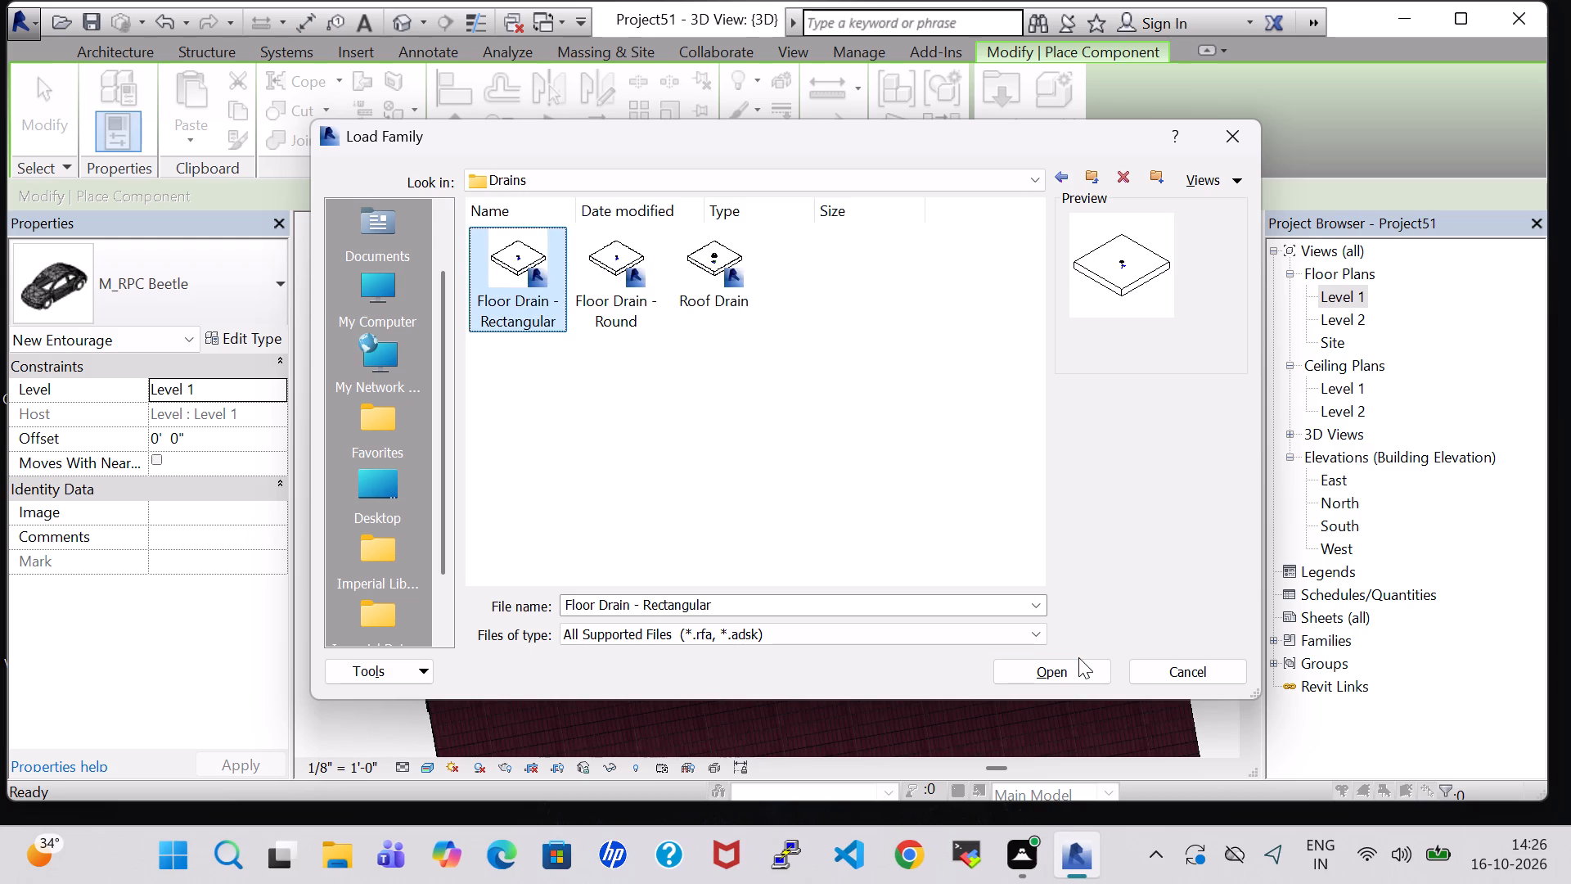
pyautogui.click(1078, 660)
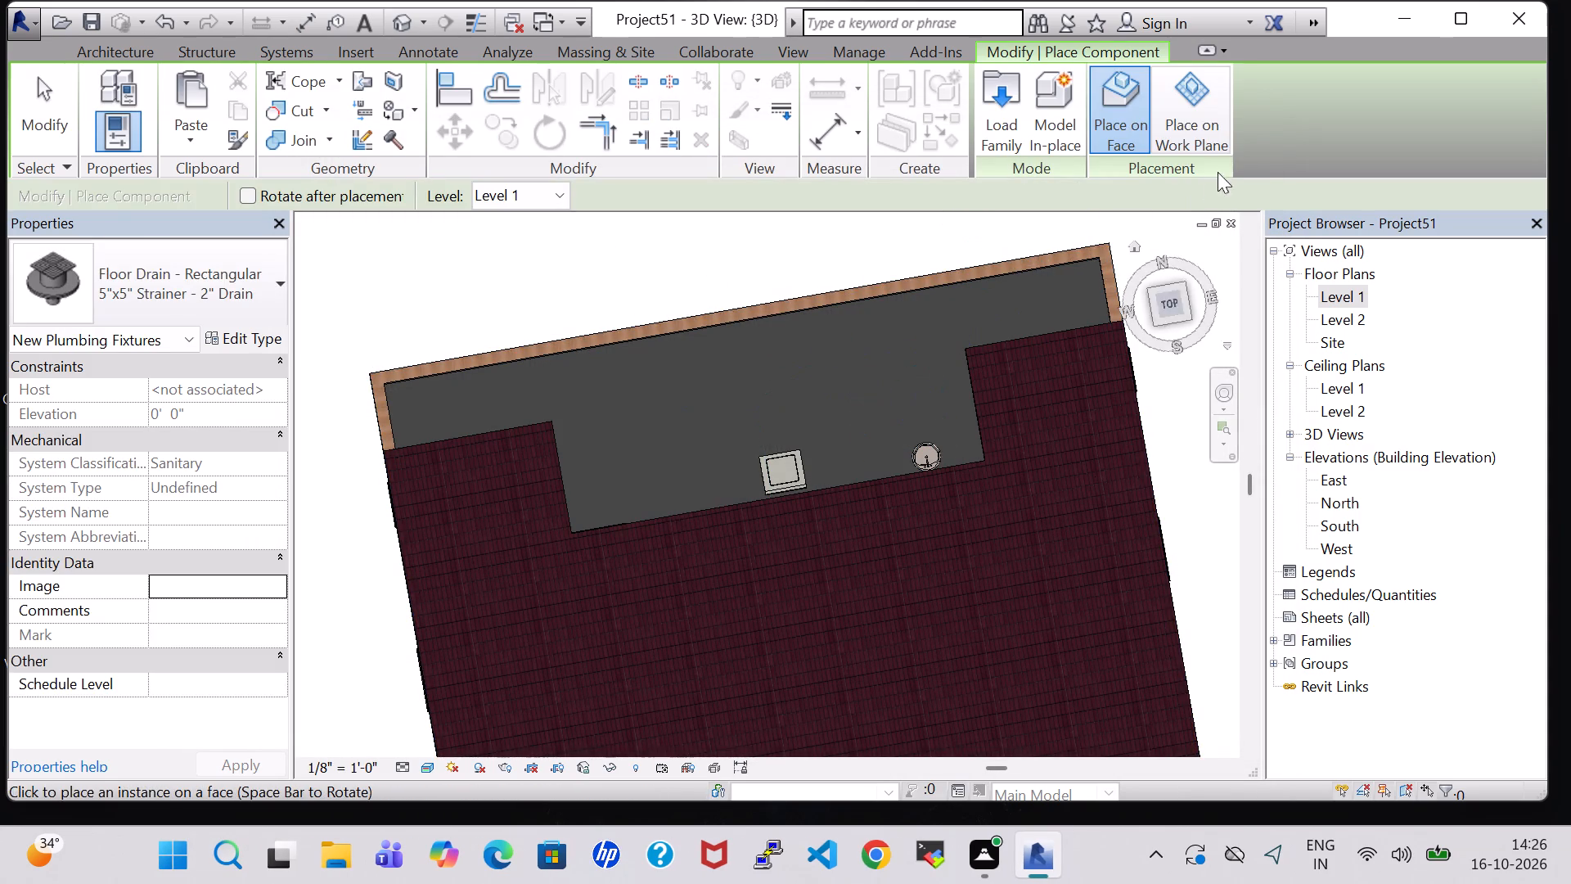
# Place a 5"x5" strainer floor drain on the Level 1 work plane, between the square sink and round basin in the rear open area.
pyautogui.click(1206, 134)
pyautogui.scroll(4, 901, 443)
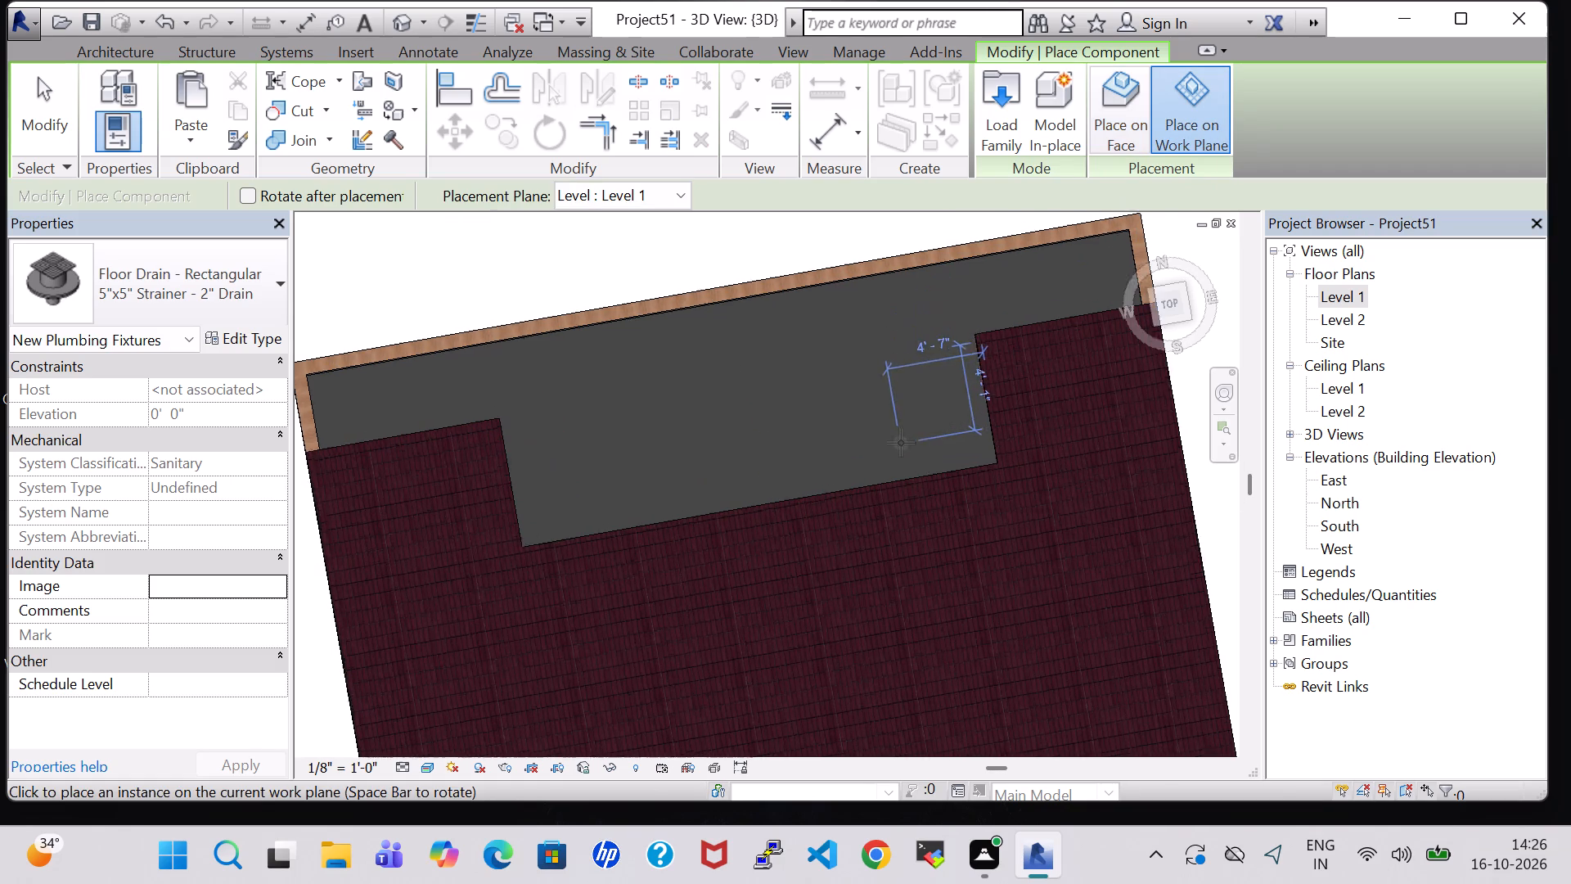
pyautogui.scroll(3, 901, 443)
pyautogui.moveTo(901, 443); pyautogui.dragTo(919, 313, button='middle')
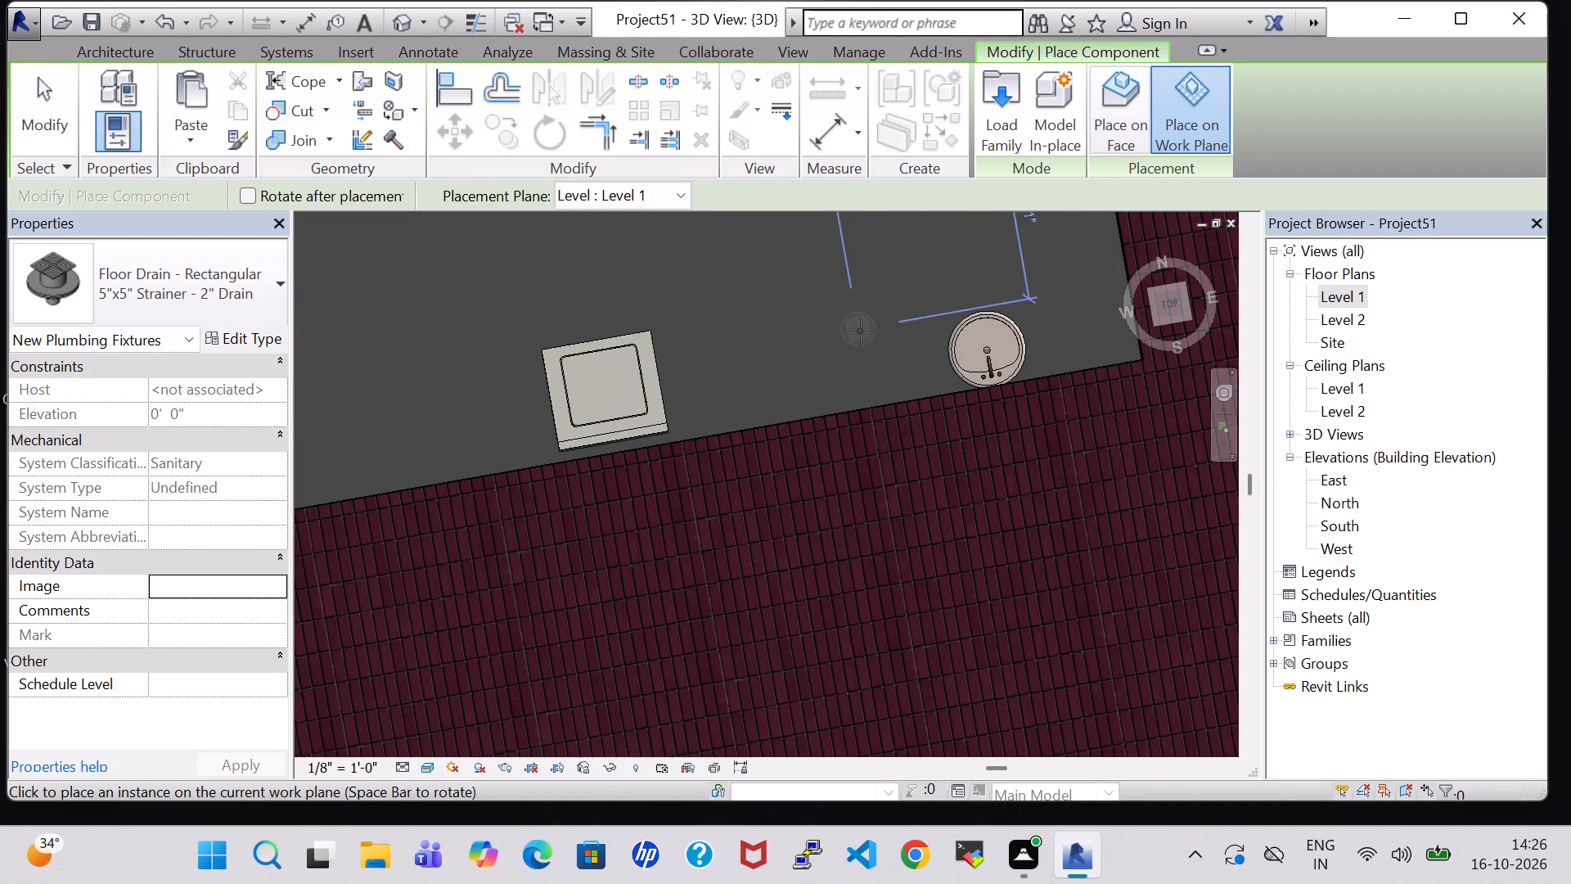
pyautogui.click(873, 382)
pyautogui.press('Escape')
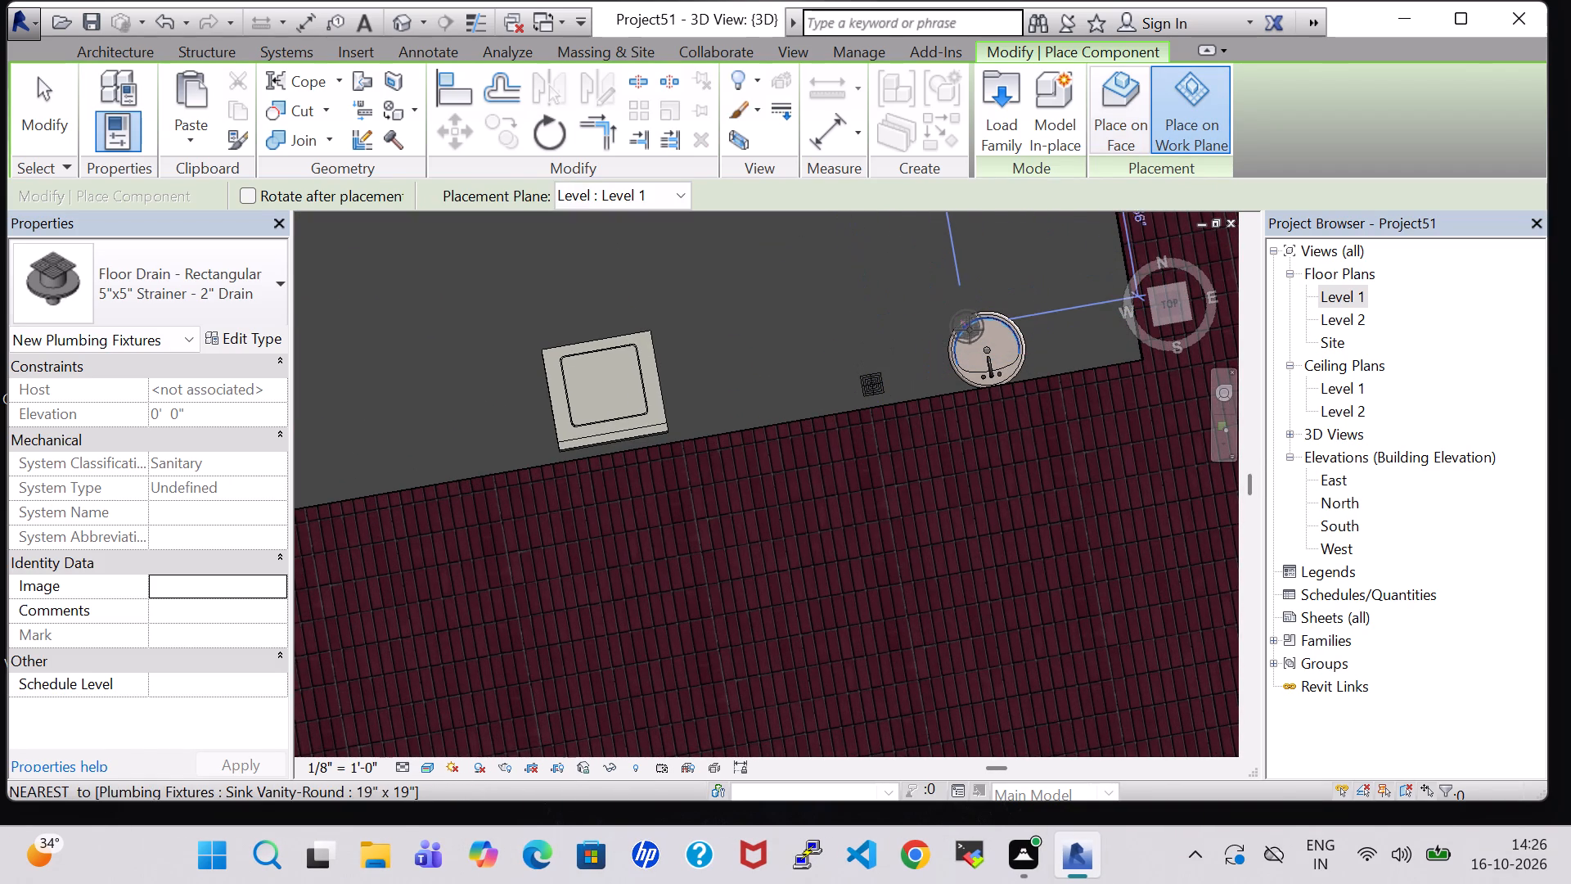
pyautogui.press('Escape')
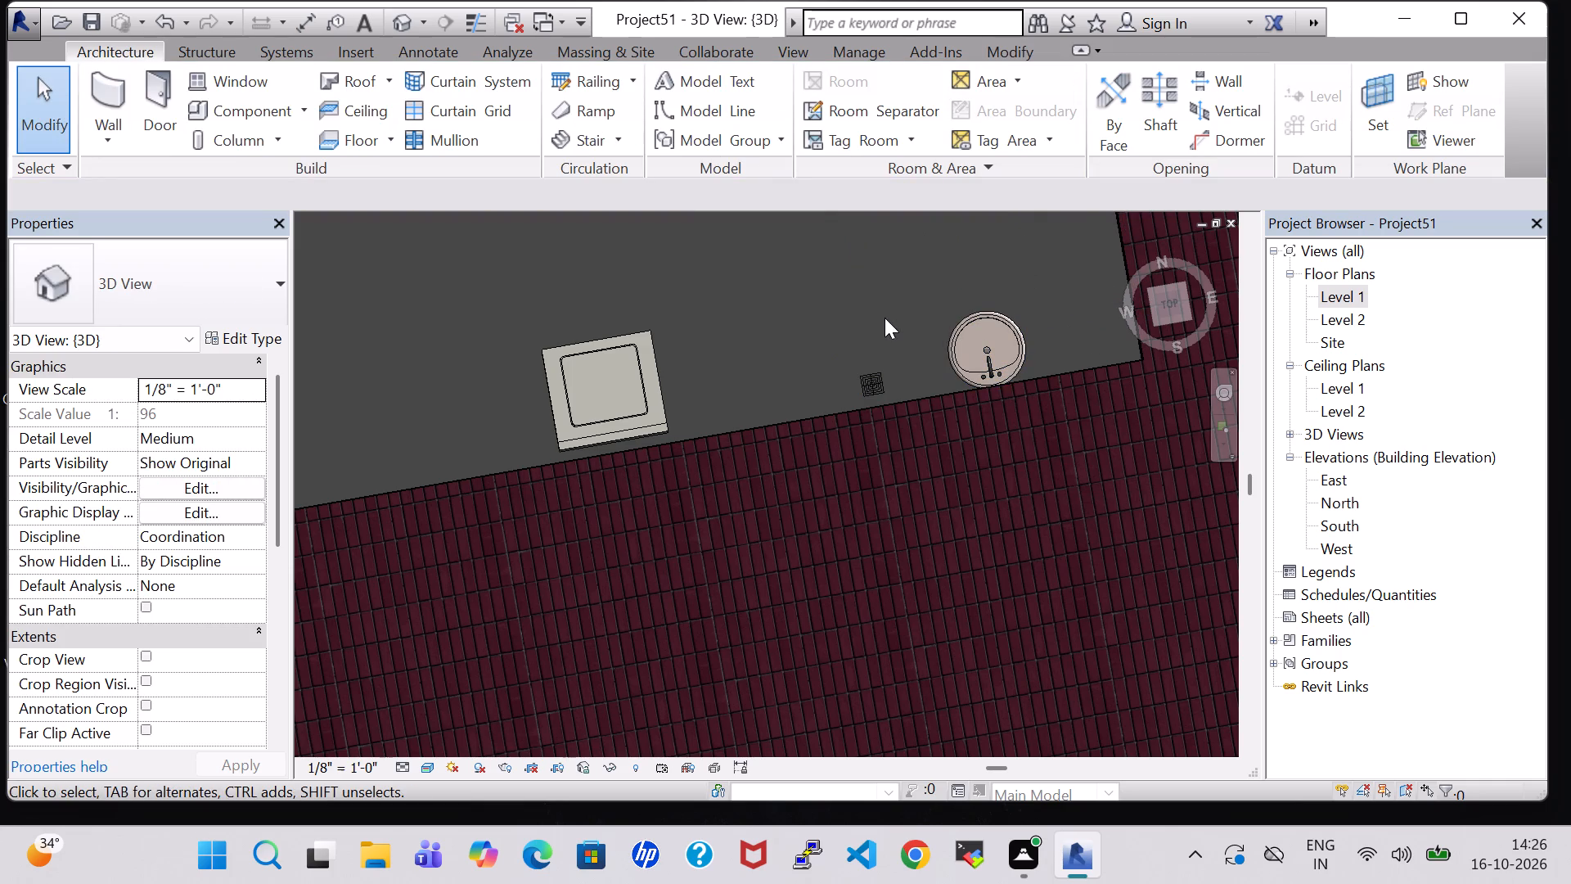
# Examine the floor drain and round basin in the rear open area from several angles.
pyautogui.keyDown('shift'); pyautogui.scroll(1, 872, 310); pyautogui.keyUp('shift')
pyautogui.keyDown('shift'); pyautogui.moveTo(872, 310); pyautogui.dragTo(985, 351, button='middle'); pyautogui.keyUp('shift')
pyautogui.moveTo(630, 526); pyautogui.dragTo(1114, 488, button='middle')
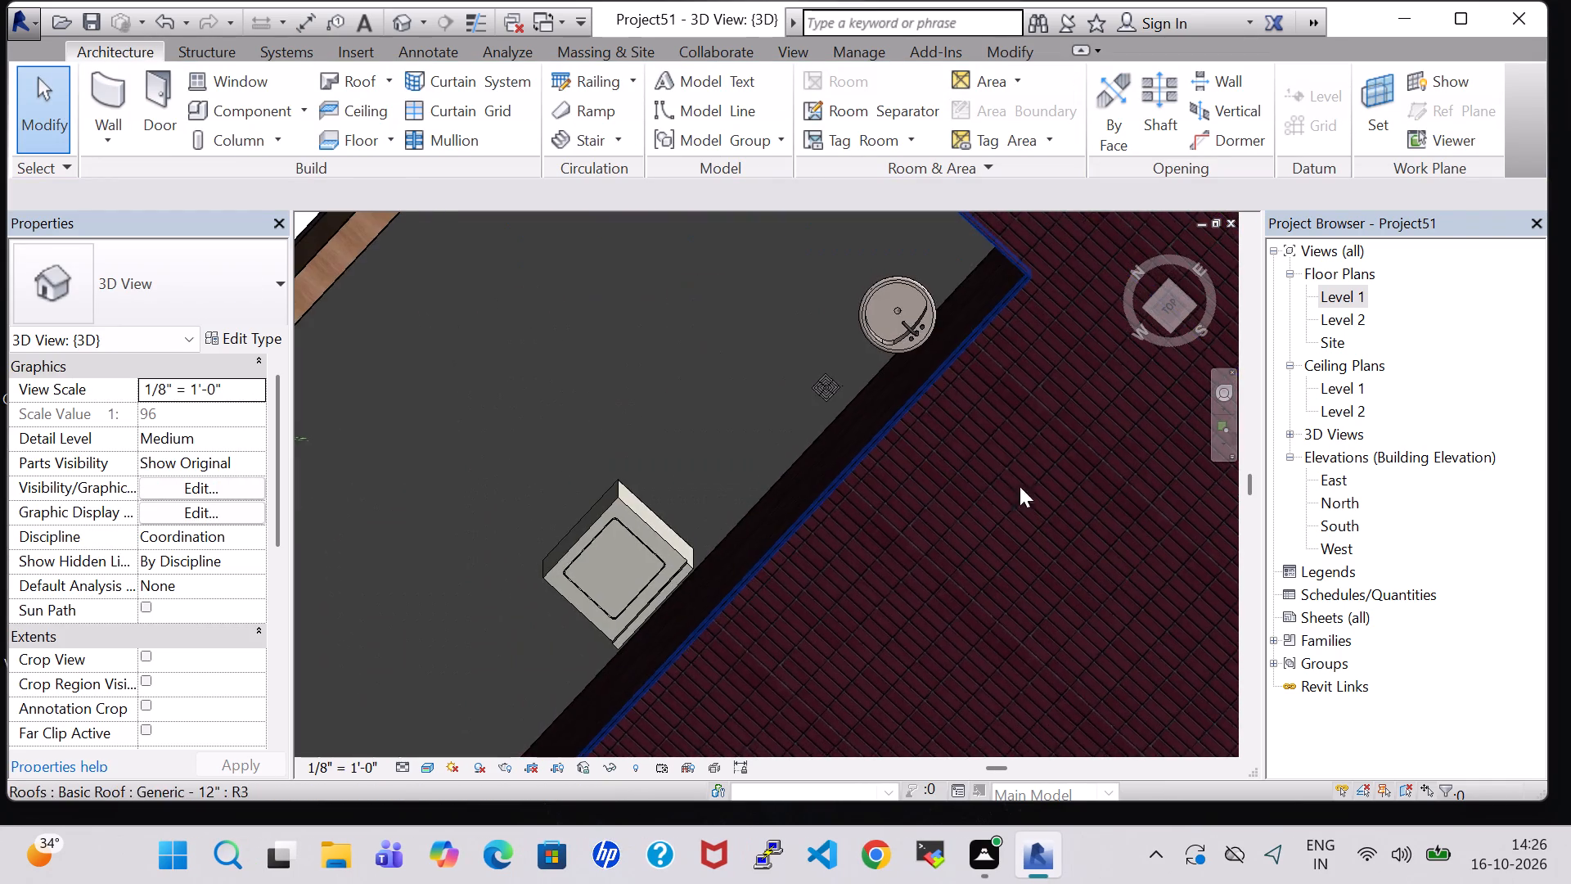
pyautogui.keyDown('shift'); pyautogui.moveTo(816, 431); pyautogui.dragTo(885, 326, button='middle'); pyautogui.keyUp('shift')
pyautogui.moveTo(780, 645); pyautogui.dragTo(1089, 543, button='middle')
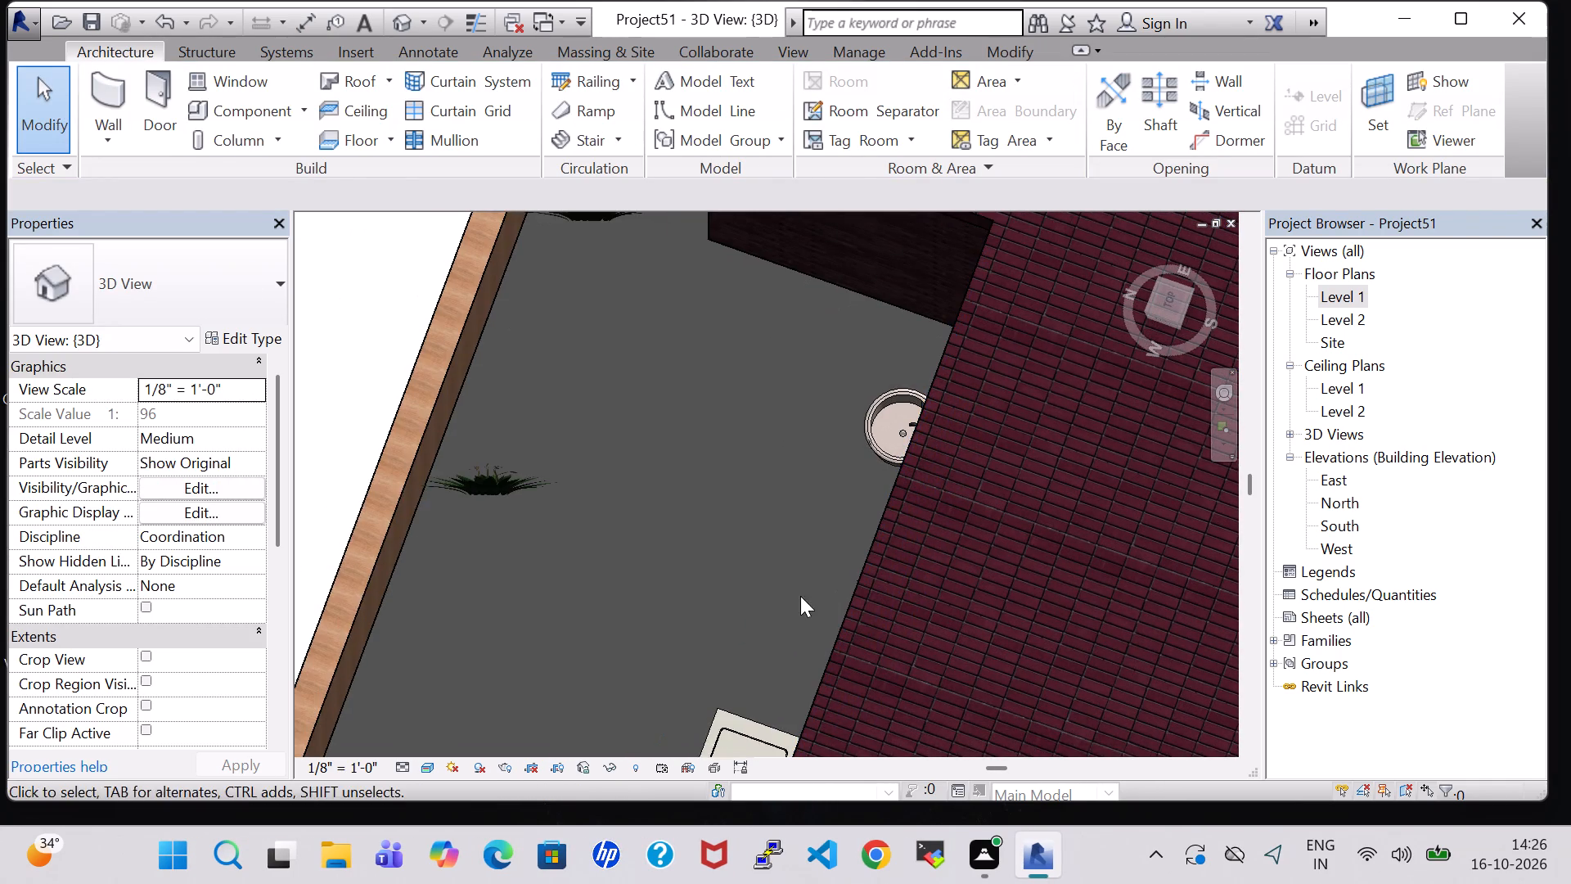
pyautogui.moveTo(800, 596); pyautogui.dragTo(898, 607, button='middle')
pyautogui.moveTo(886, 632); pyautogui.dragTo(1083, 324, button='middle')
pyautogui.scroll(1, 917, 552)
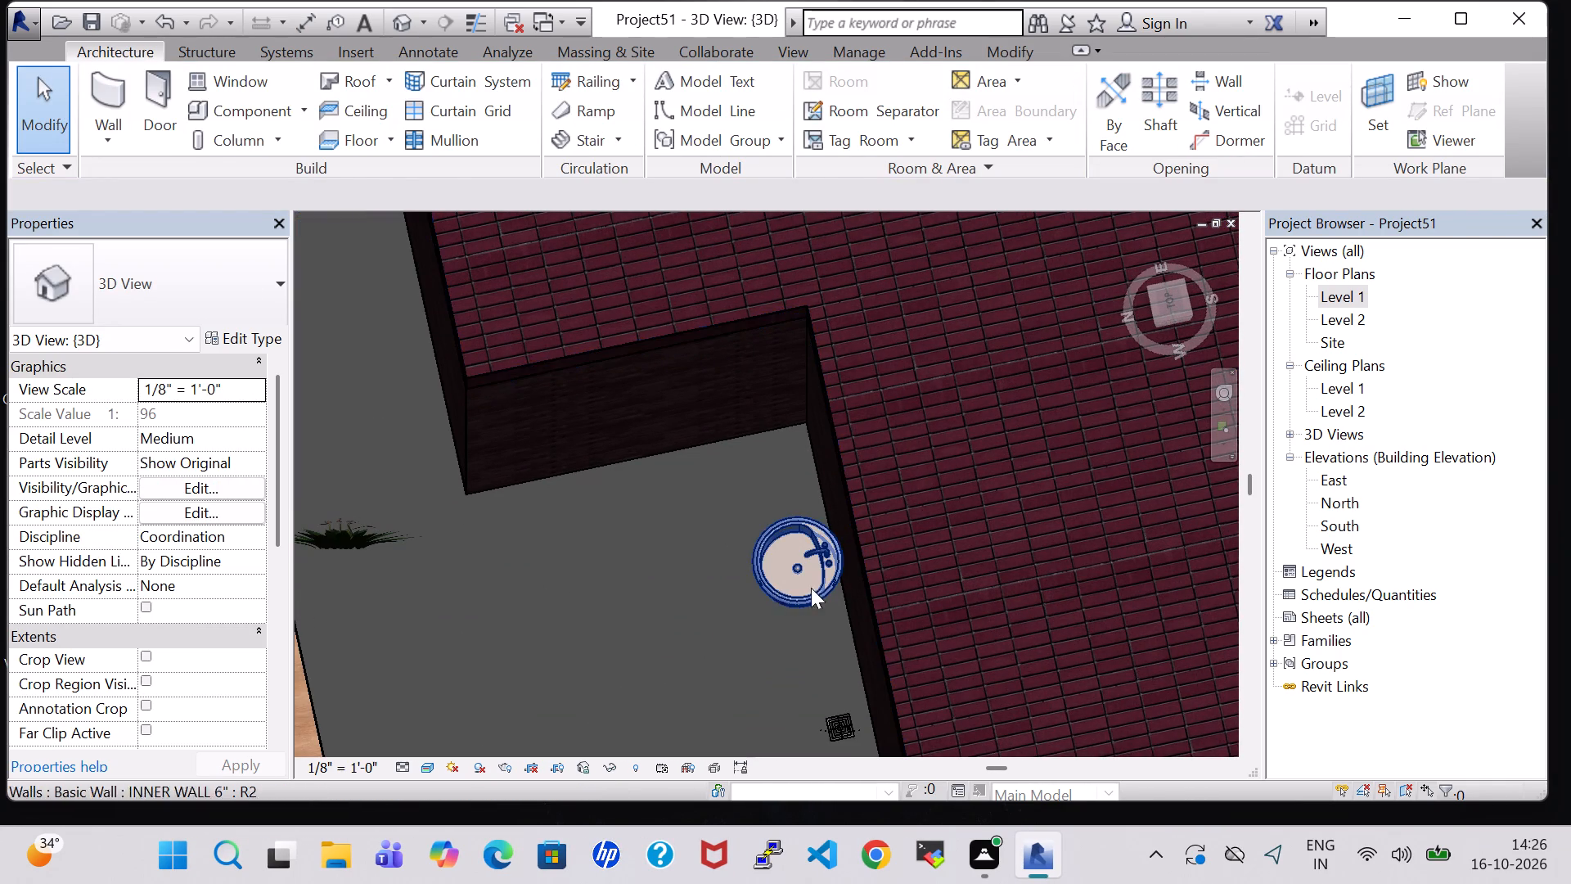
pyautogui.keyDown('shift'); pyautogui.middleClick(752, 628); pyautogui.keyUp('shift')
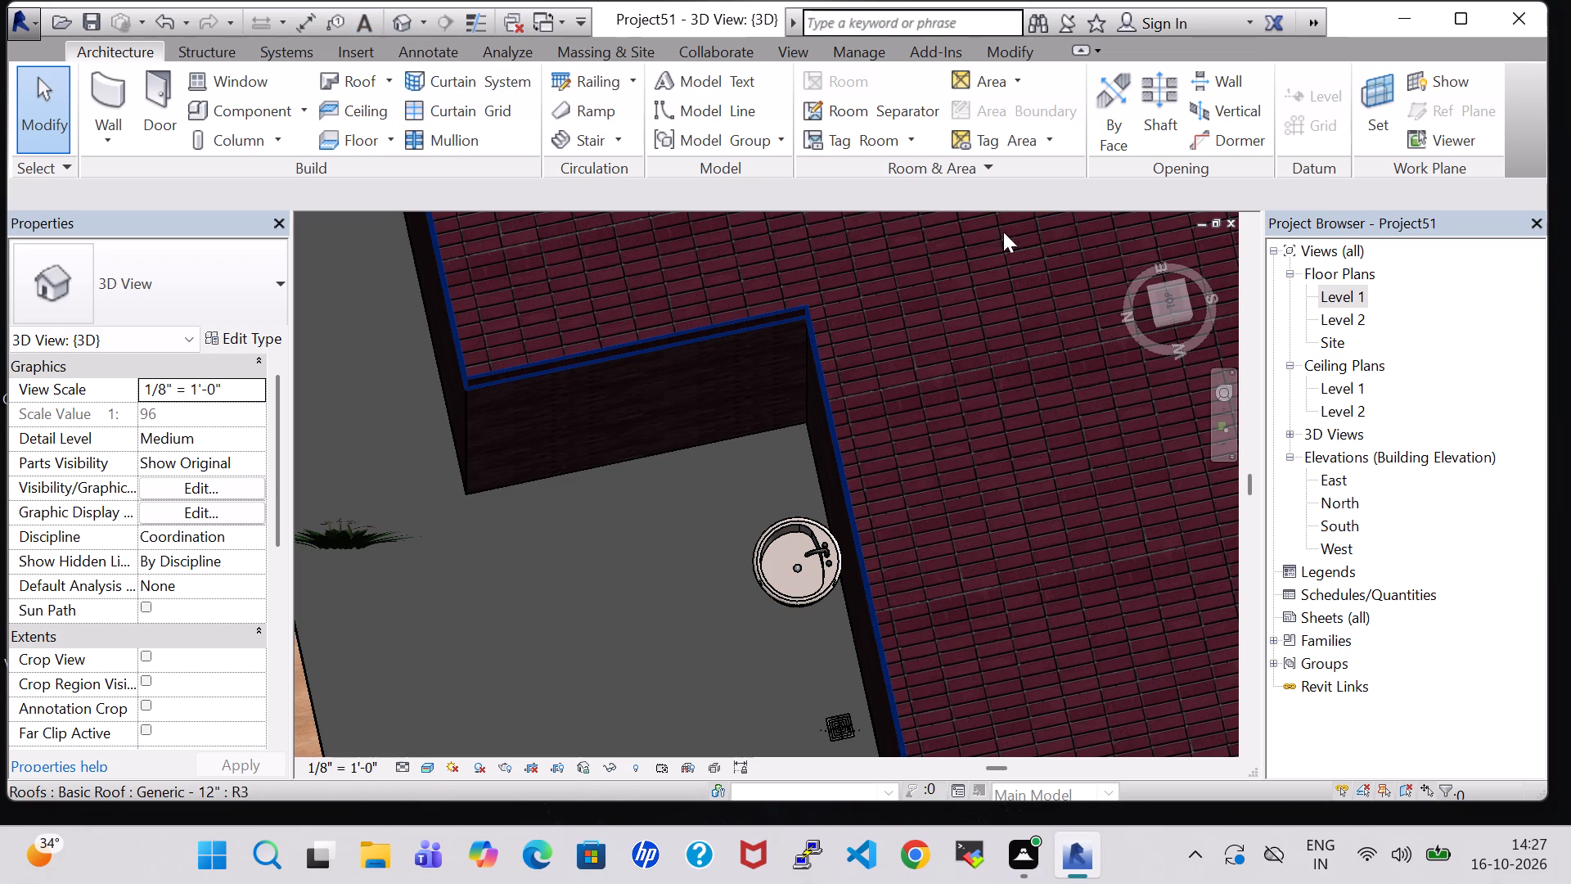
# Delete the Generic - 12" floor slab under the house, working from the front of the 3D view.
pyautogui.click(1175, 300)
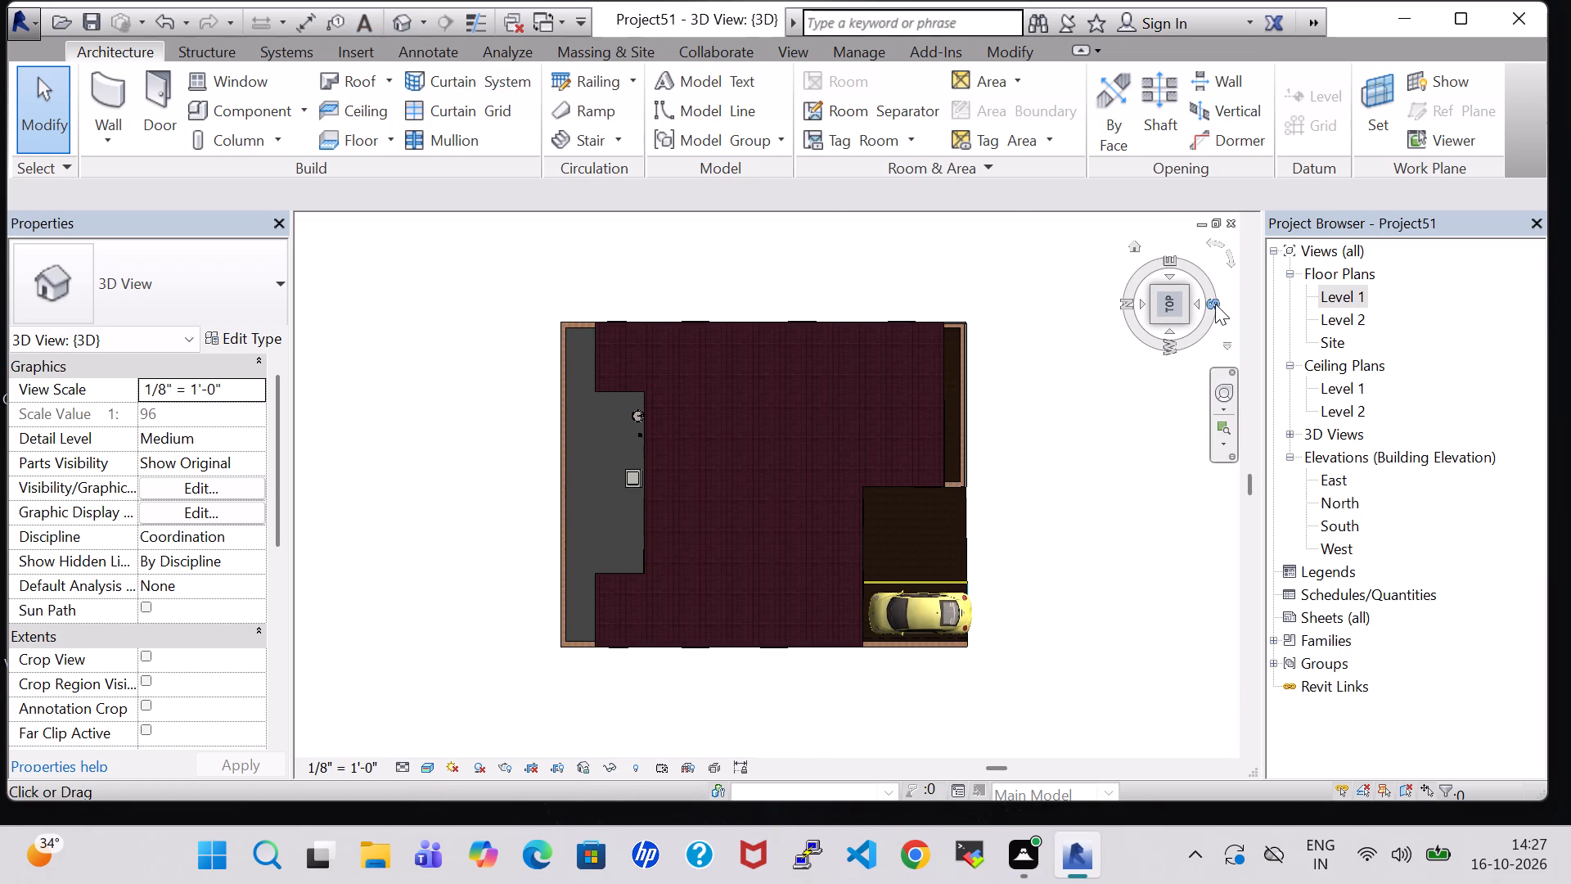
pyautogui.click(1215, 304)
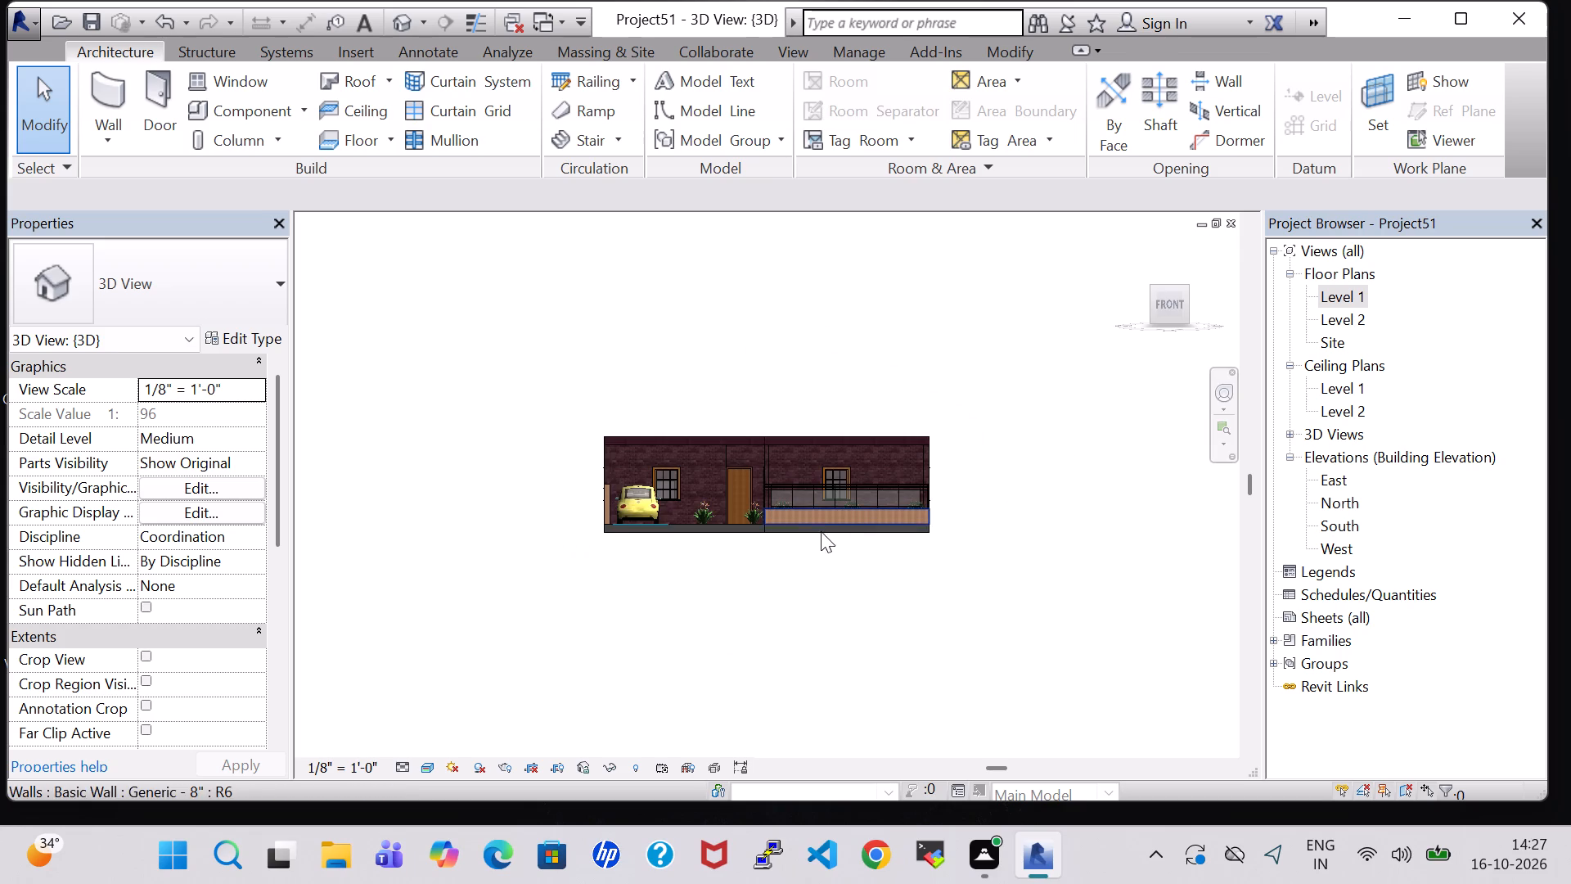
pyautogui.scroll(5, 763, 529)
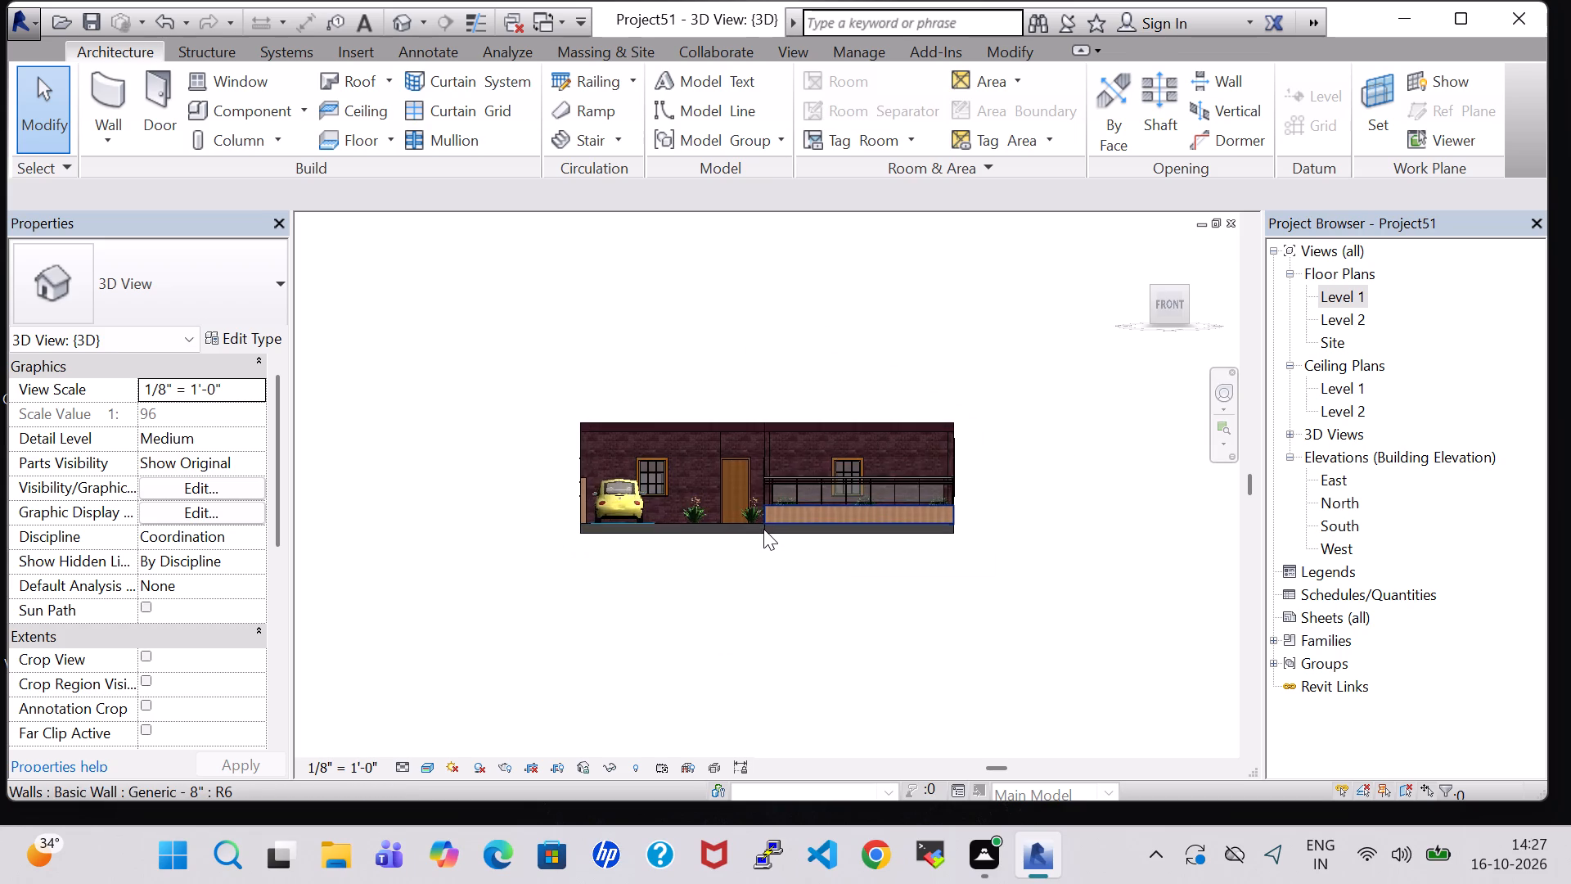
pyautogui.scroll(2, 763, 529)
pyautogui.click(789, 540)
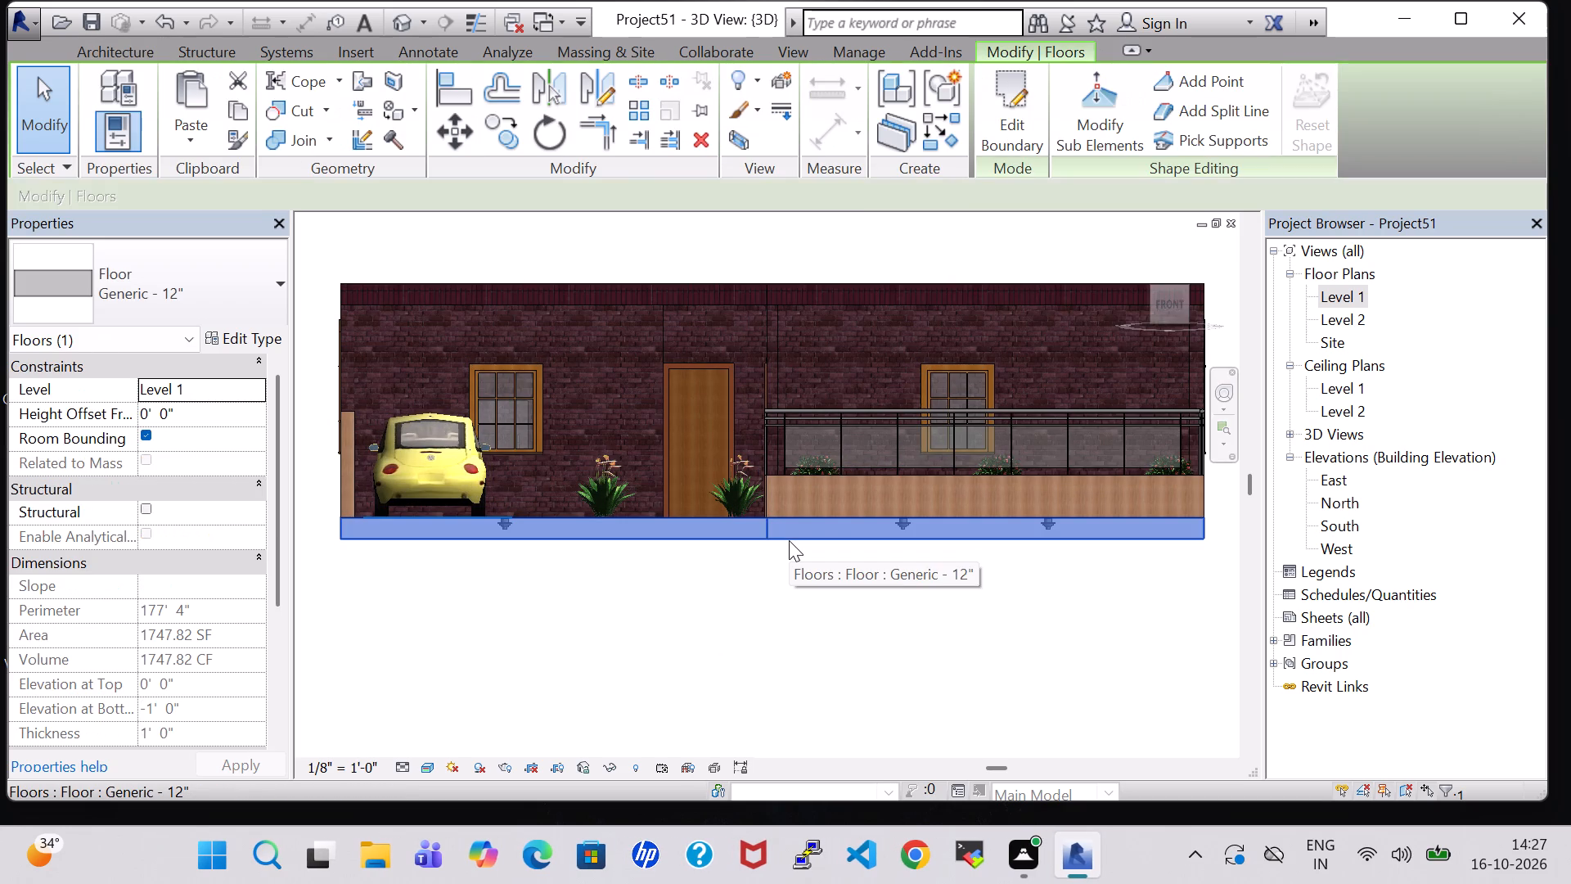
pyautogui.press('Delete')
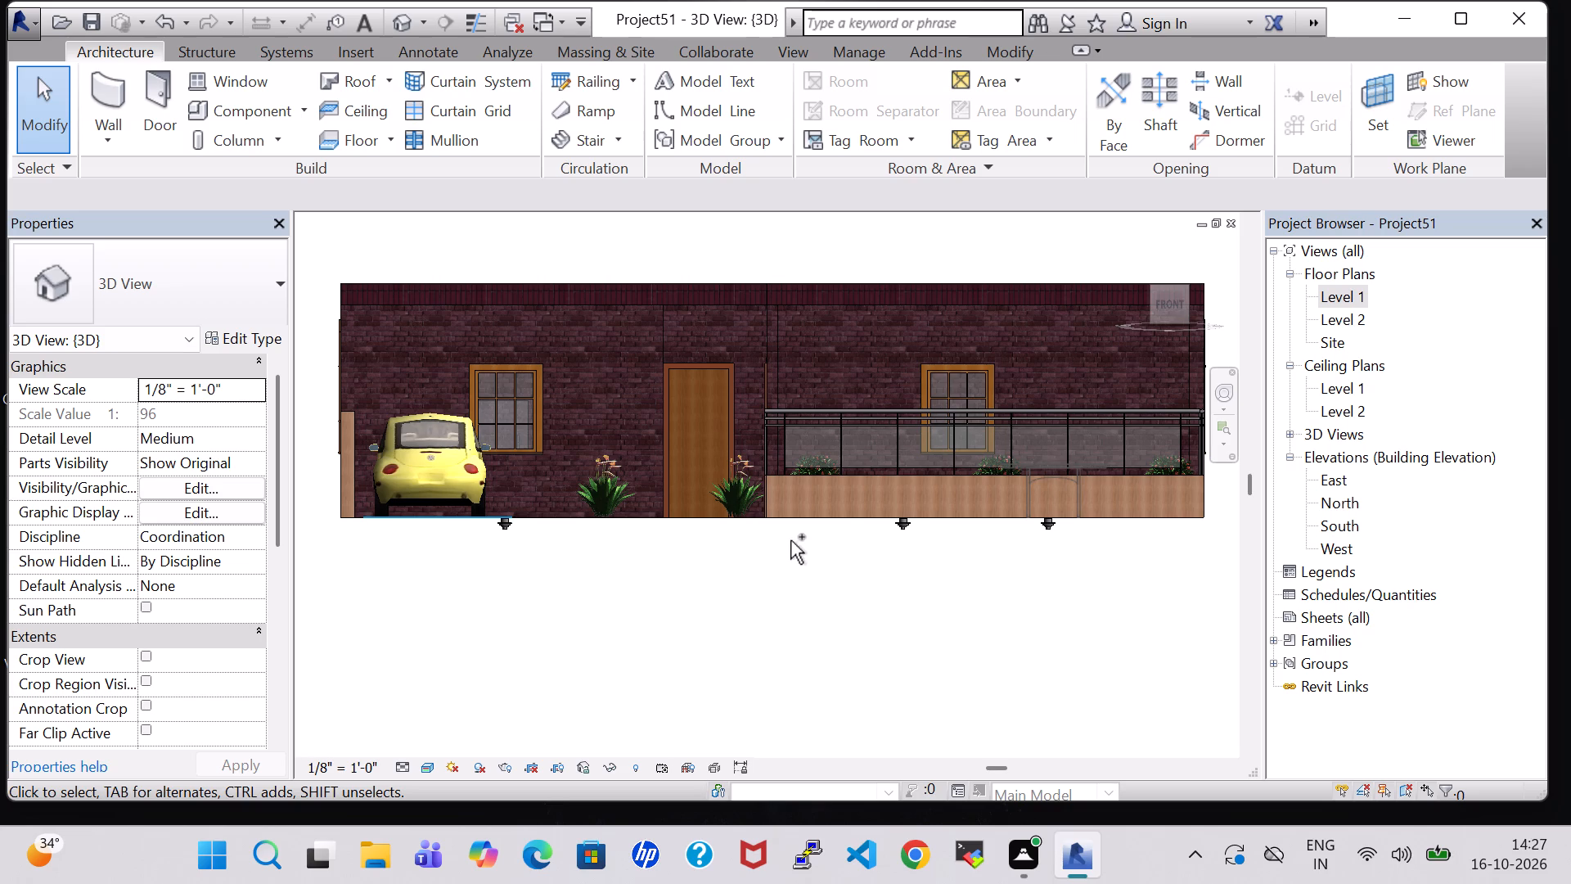
# Undo the deletion of the Generic - 12" floor slab under the house.
pyautogui.hotkey('ctrl', 'z')
pyautogui.click(827, 590)
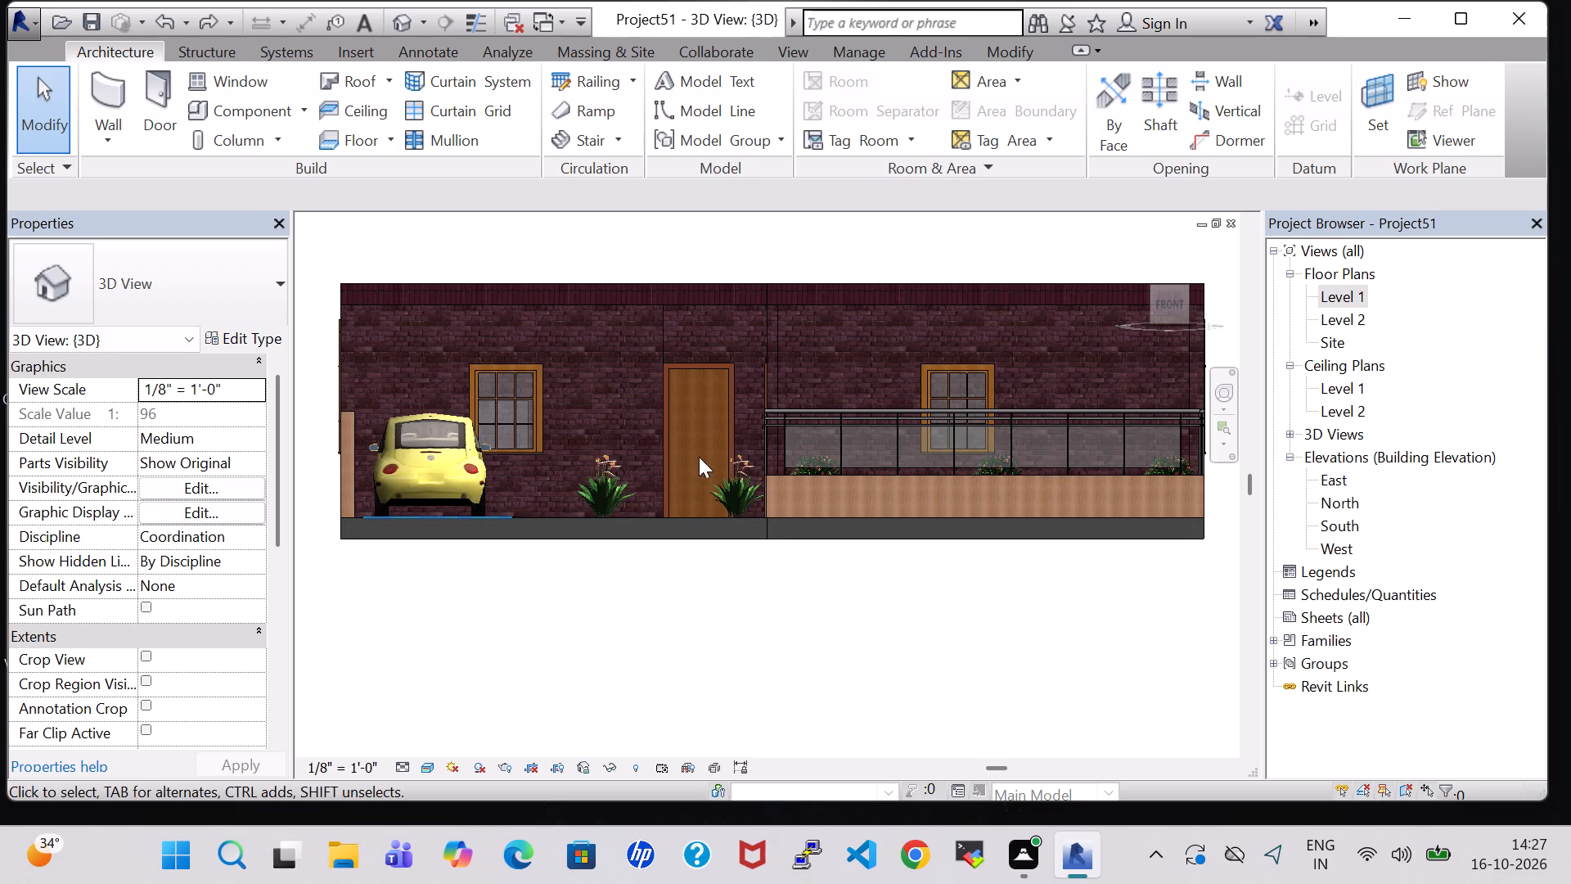
# Examine the house's front, parking area, roof and restored base slab from several angles in the 3D view.
pyautogui.click(748, 250)
pyautogui.keyDown('shift'); pyautogui.moveTo(757, 235); pyautogui.dragTo(767, 278, button='middle'); pyautogui.keyUp('shift')
pyautogui.keyDown('shift'); pyautogui.scroll(1, 757, 235); pyautogui.keyUp('shift')
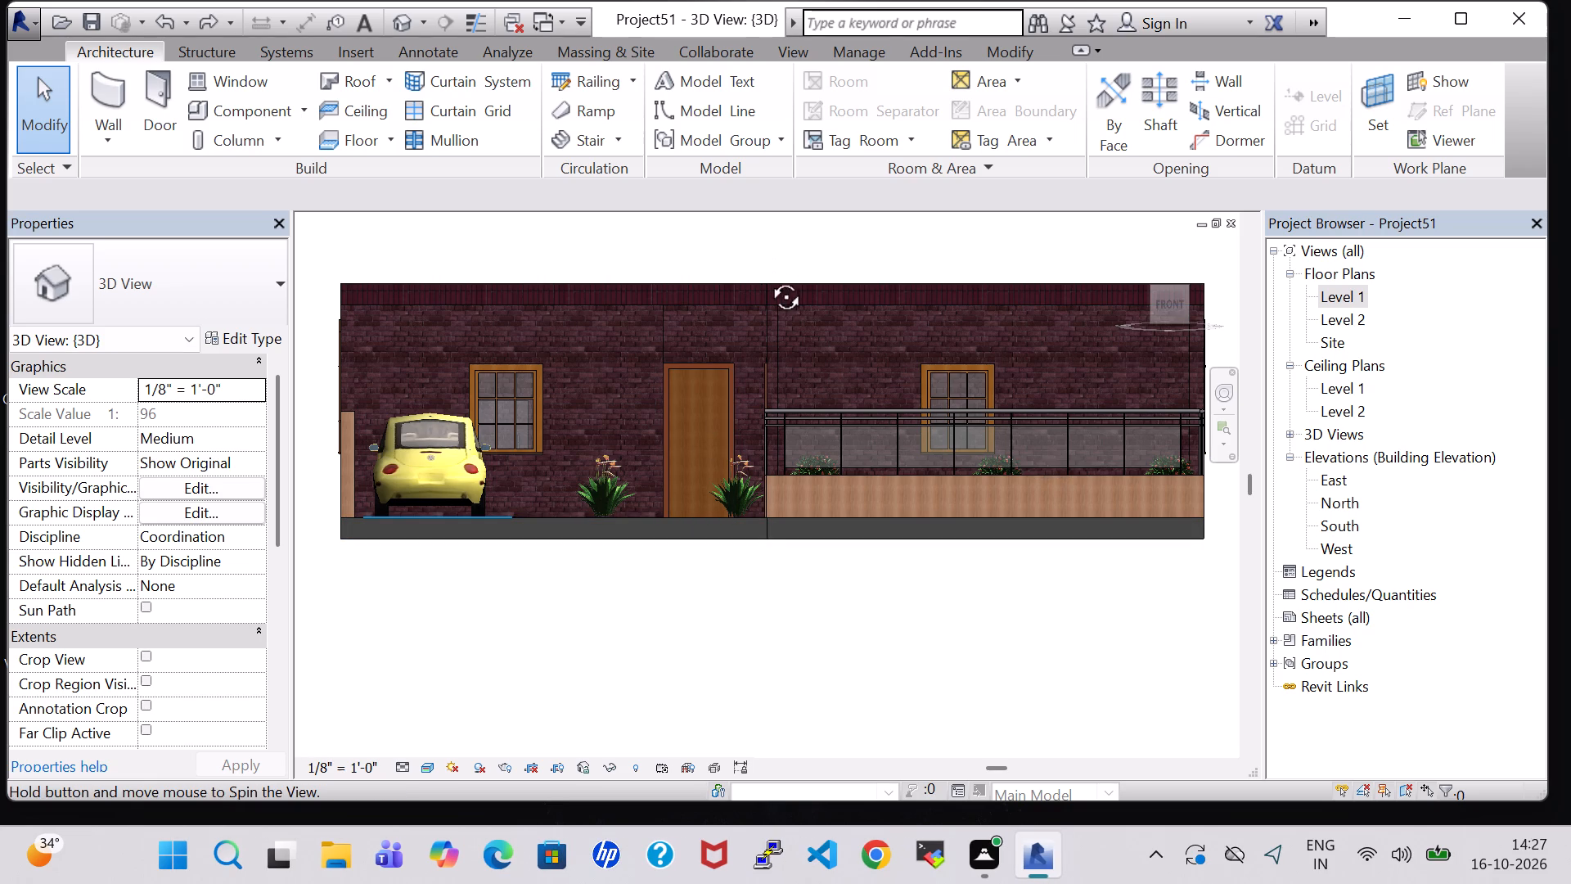
pyautogui.keyDown('shift'); pyautogui.moveTo(767, 278); pyautogui.dragTo(761, 431, button='middle'); pyautogui.keyUp('shift')
pyautogui.moveTo(754, 407); pyautogui.dragTo(796, 368, button='middle')
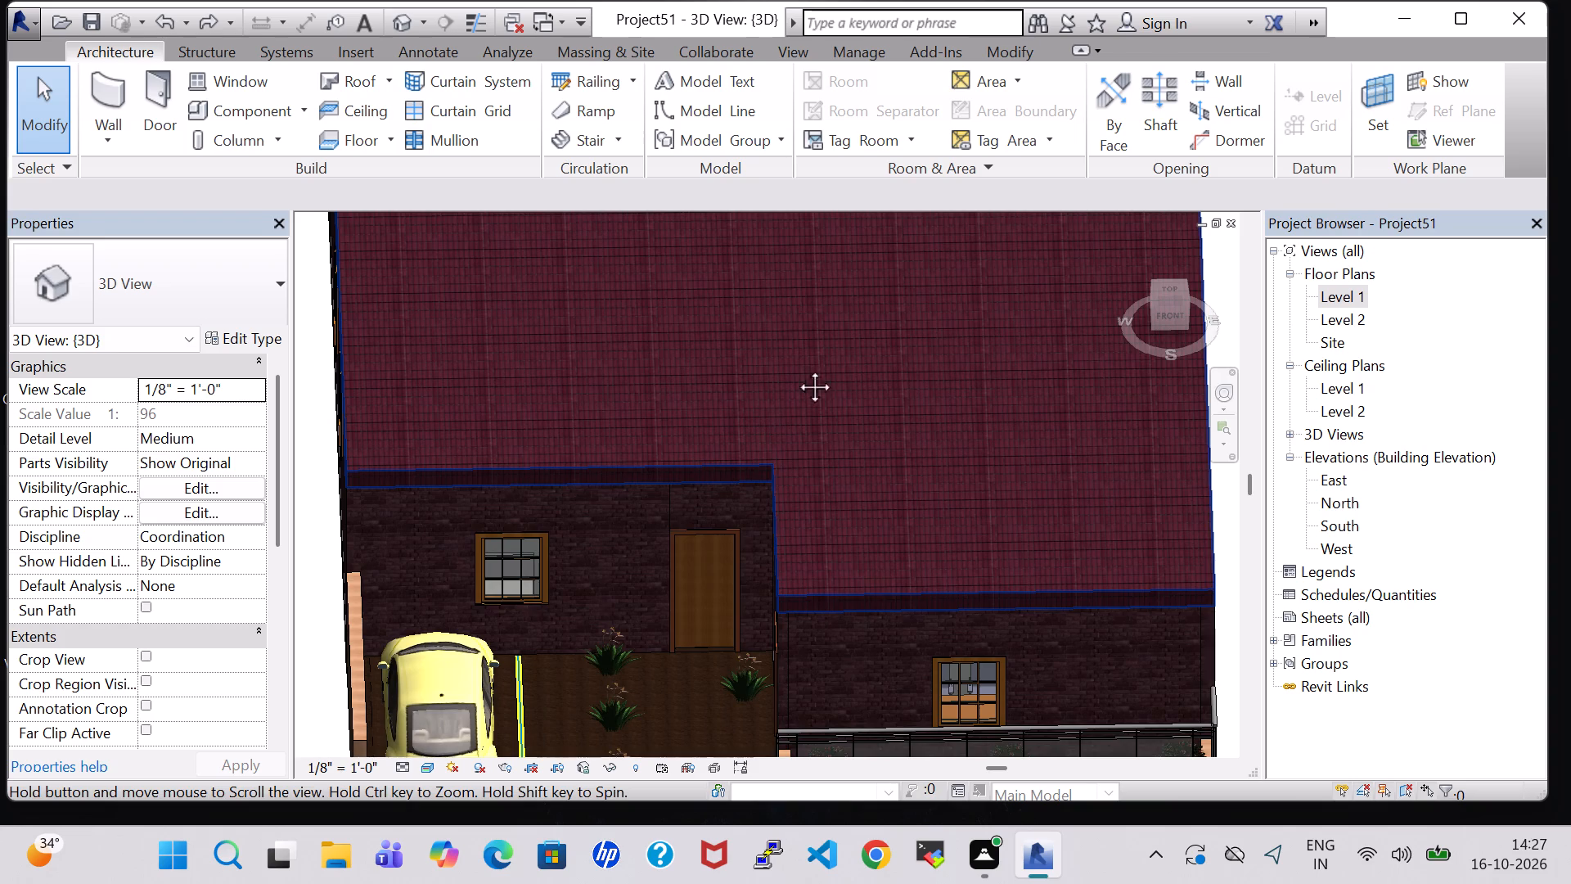
pyautogui.moveTo(796, 368); pyautogui.dragTo(820, 356, button='middle')
pyautogui.keyDown('shift'); pyautogui.moveTo(733, 653); pyautogui.dragTo(733, 667, button='middle'); pyautogui.keyUp('shift')
pyautogui.moveTo(733, 678); pyautogui.dragTo(813, 440, button='middle')
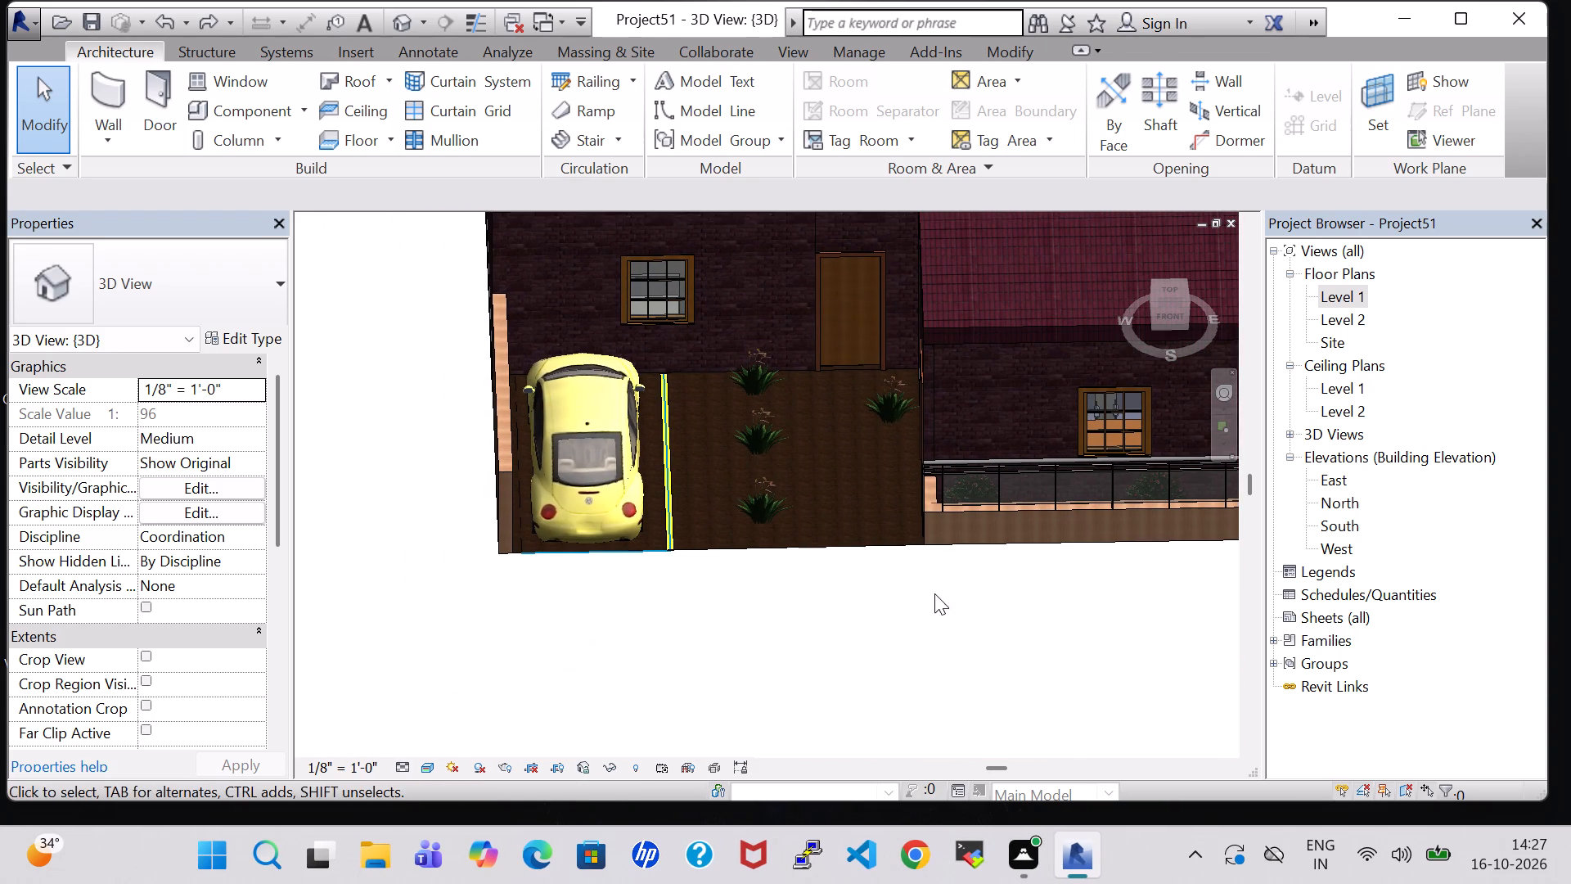
pyautogui.keyDown('shift'); pyautogui.moveTo(934, 593); pyautogui.dragTo(874, 575, button='middle'); pyautogui.keyUp('shift')
pyautogui.keyDown('shift'); pyautogui.moveTo(759, 598); pyautogui.dragTo(901, 495, button='middle'); pyautogui.keyUp('shift')
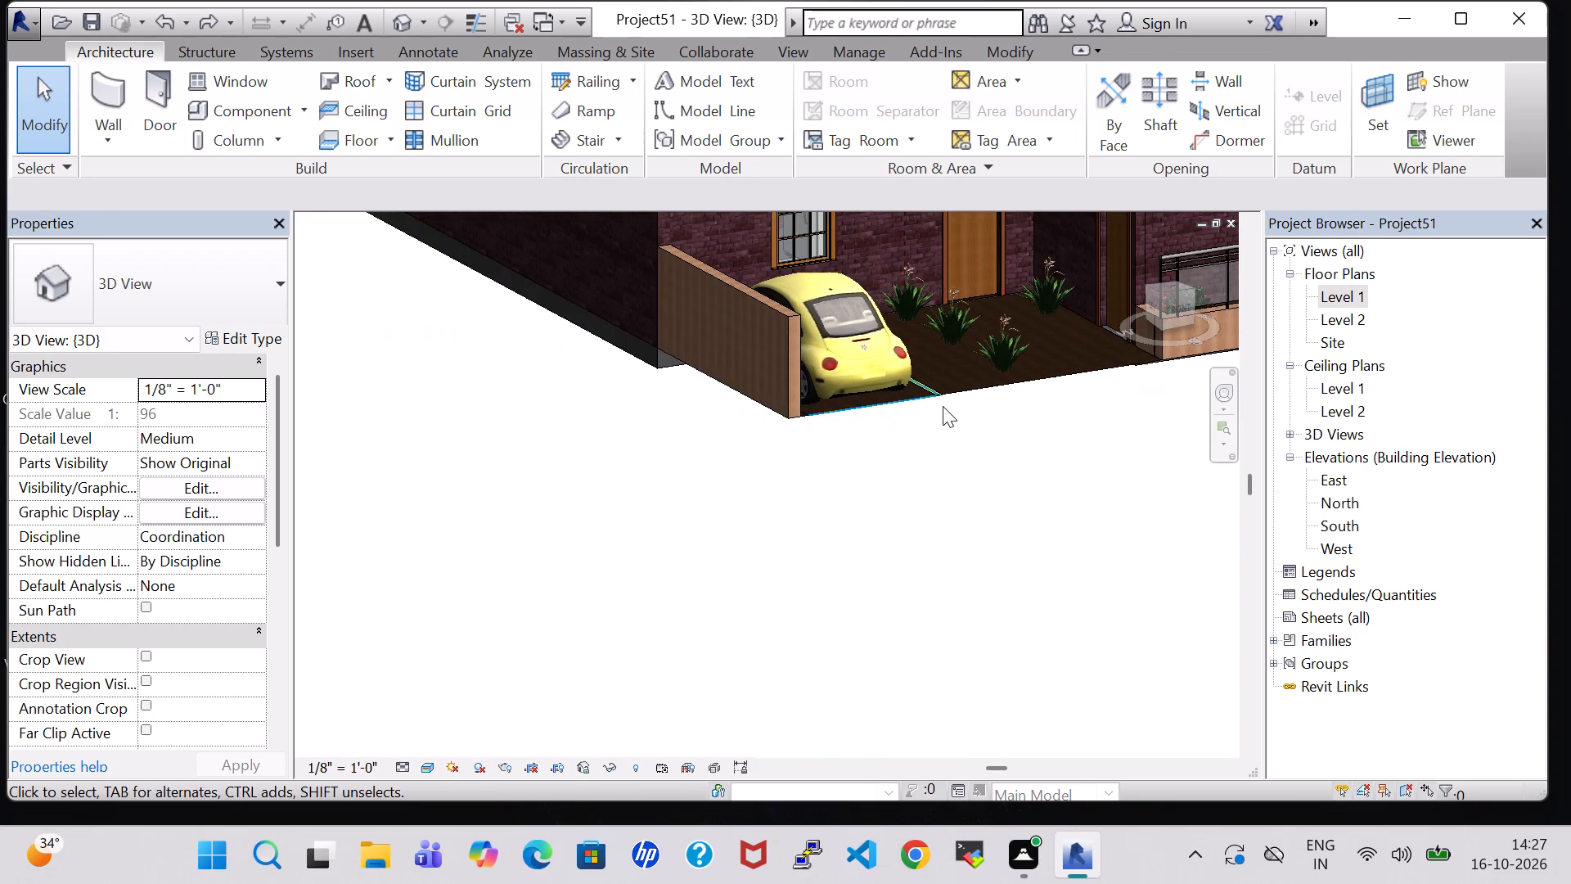
pyautogui.moveTo(979, 494); pyautogui.dragTo(767, 622, button='middle')
pyautogui.keyDown('shift'); pyautogui.moveTo(880, 634); pyautogui.dragTo(844, 620, button='middle'); pyautogui.keyUp('shift')
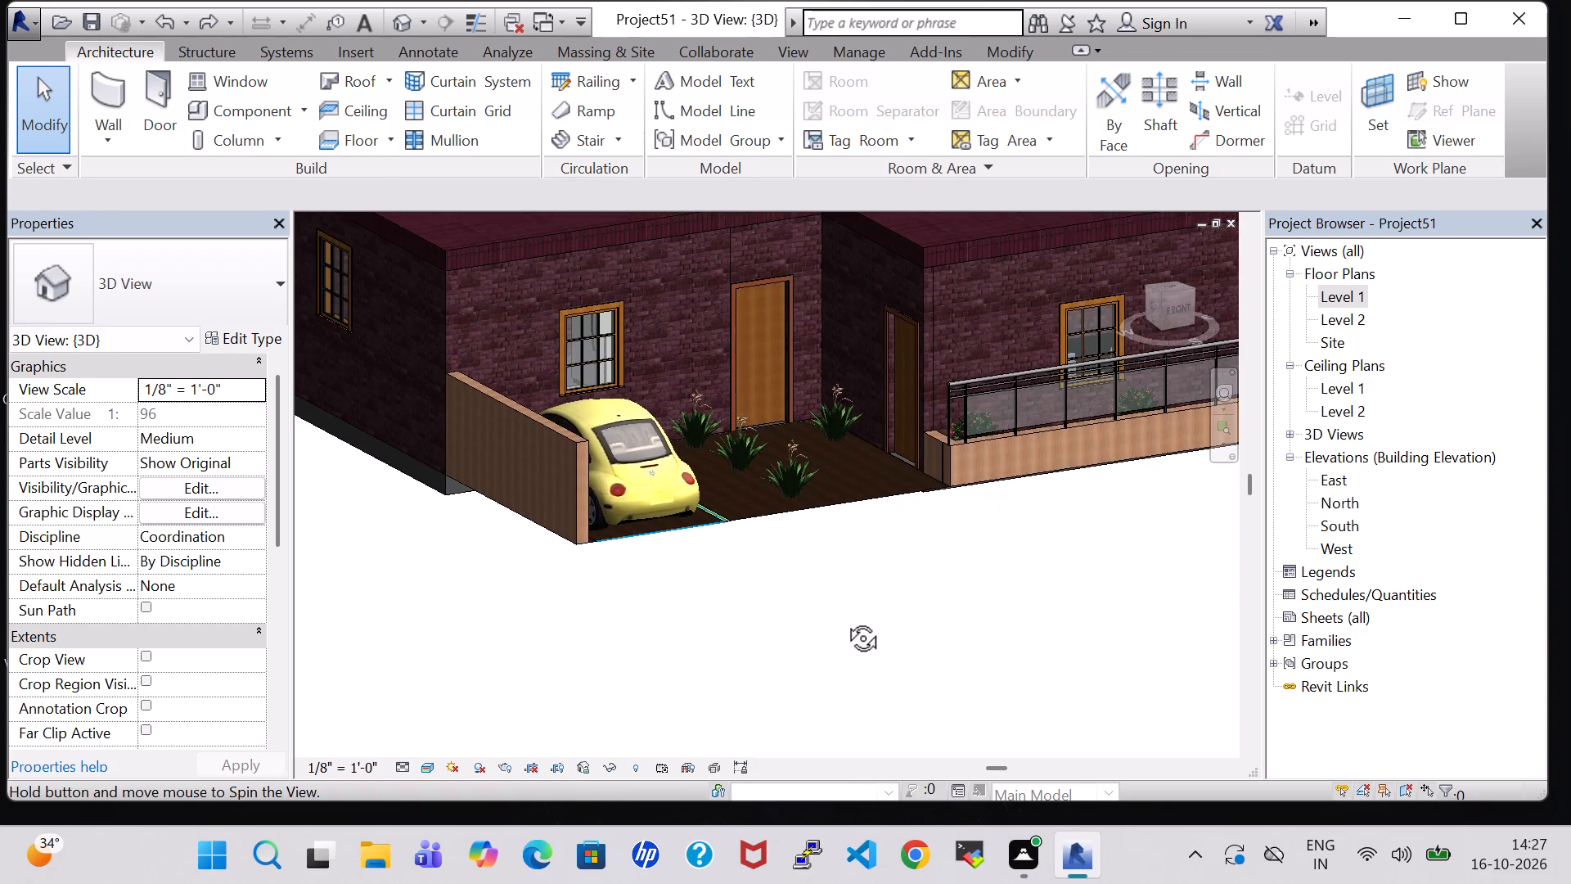
pyautogui.keyDown('shift'); pyautogui.moveTo(844, 620); pyautogui.dragTo(817, 610, button='middle'); pyautogui.keyUp('shift')
pyautogui.scroll(-1, 862, 527)
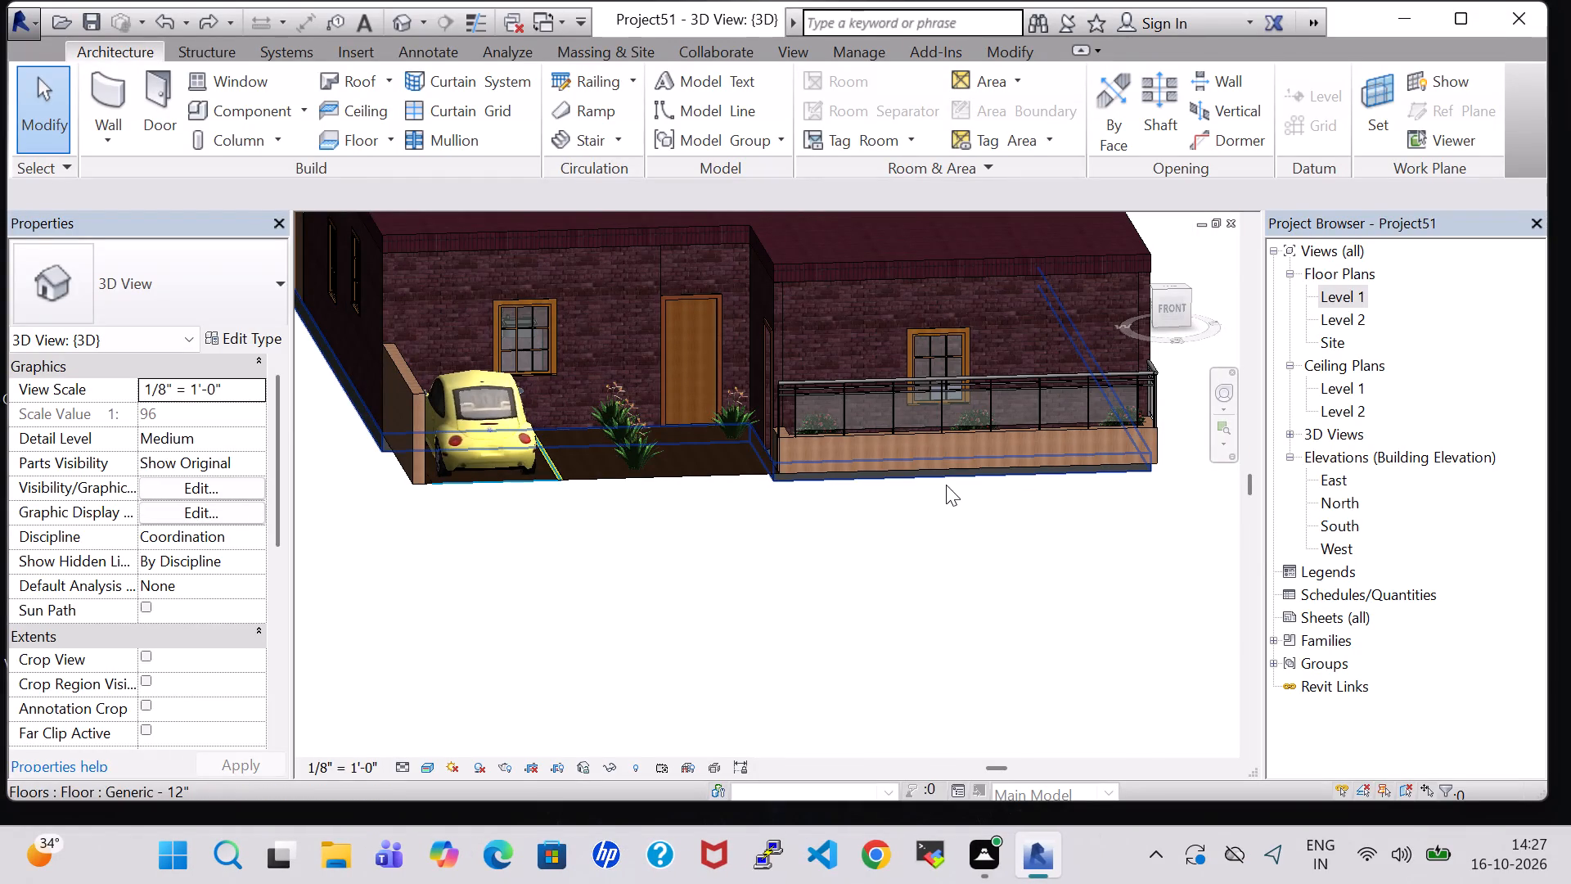
pyautogui.moveTo(946, 485); pyautogui.dragTo(930, 537, button='middle')
pyautogui.moveTo(849, 616); pyautogui.dragTo(884, 632, button='middle')
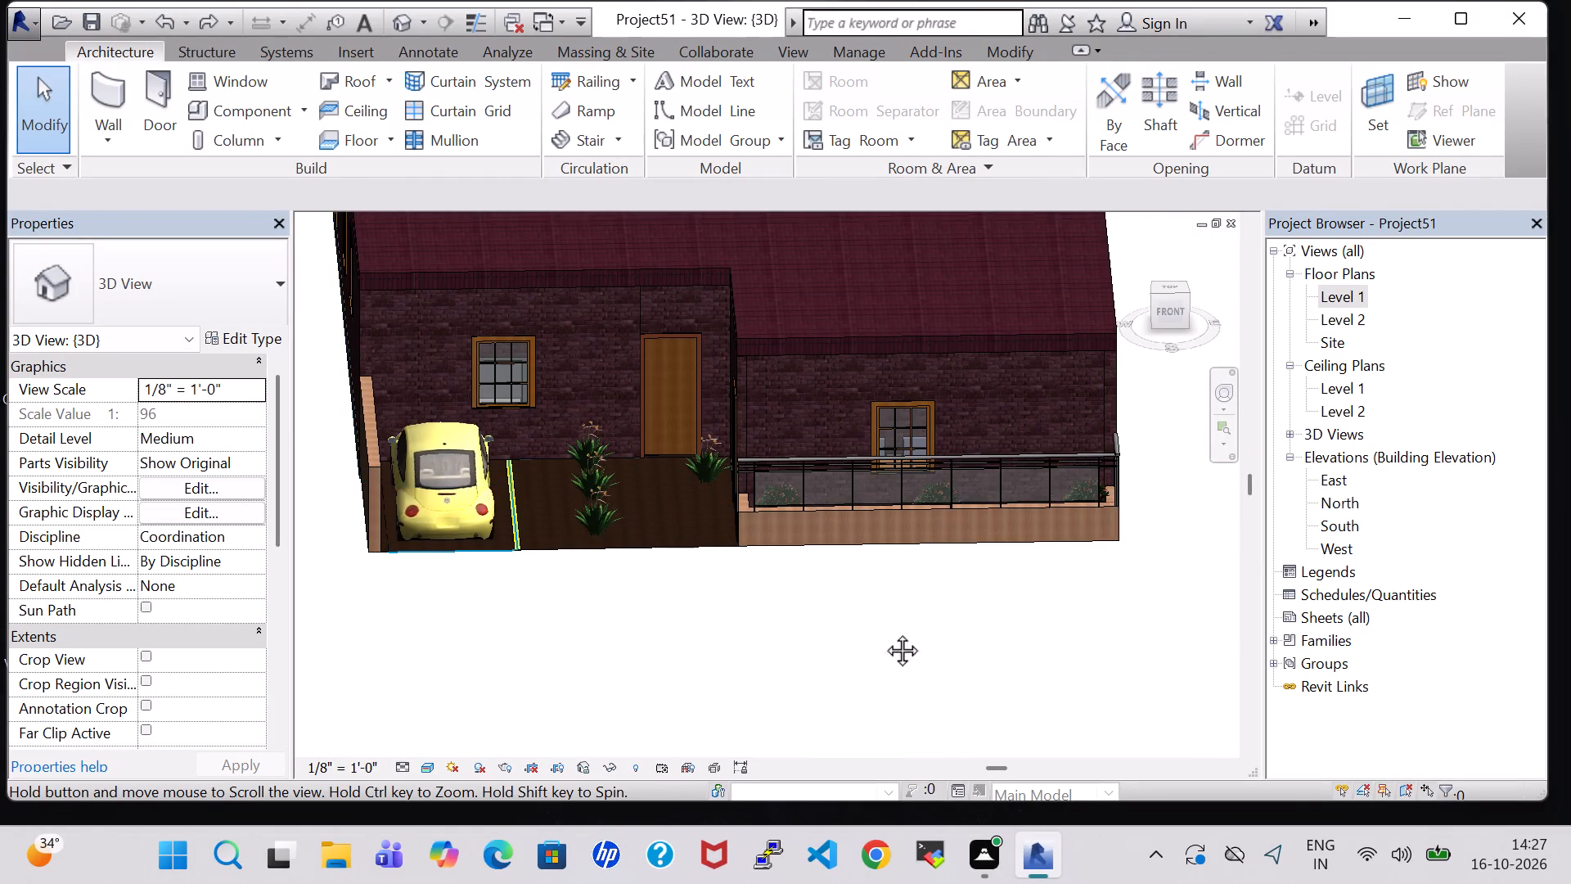
pyautogui.moveTo(884, 632); pyautogui.dragTo(897, 670, button='middle')
pyautogui.scroll(-1, 902, 633)
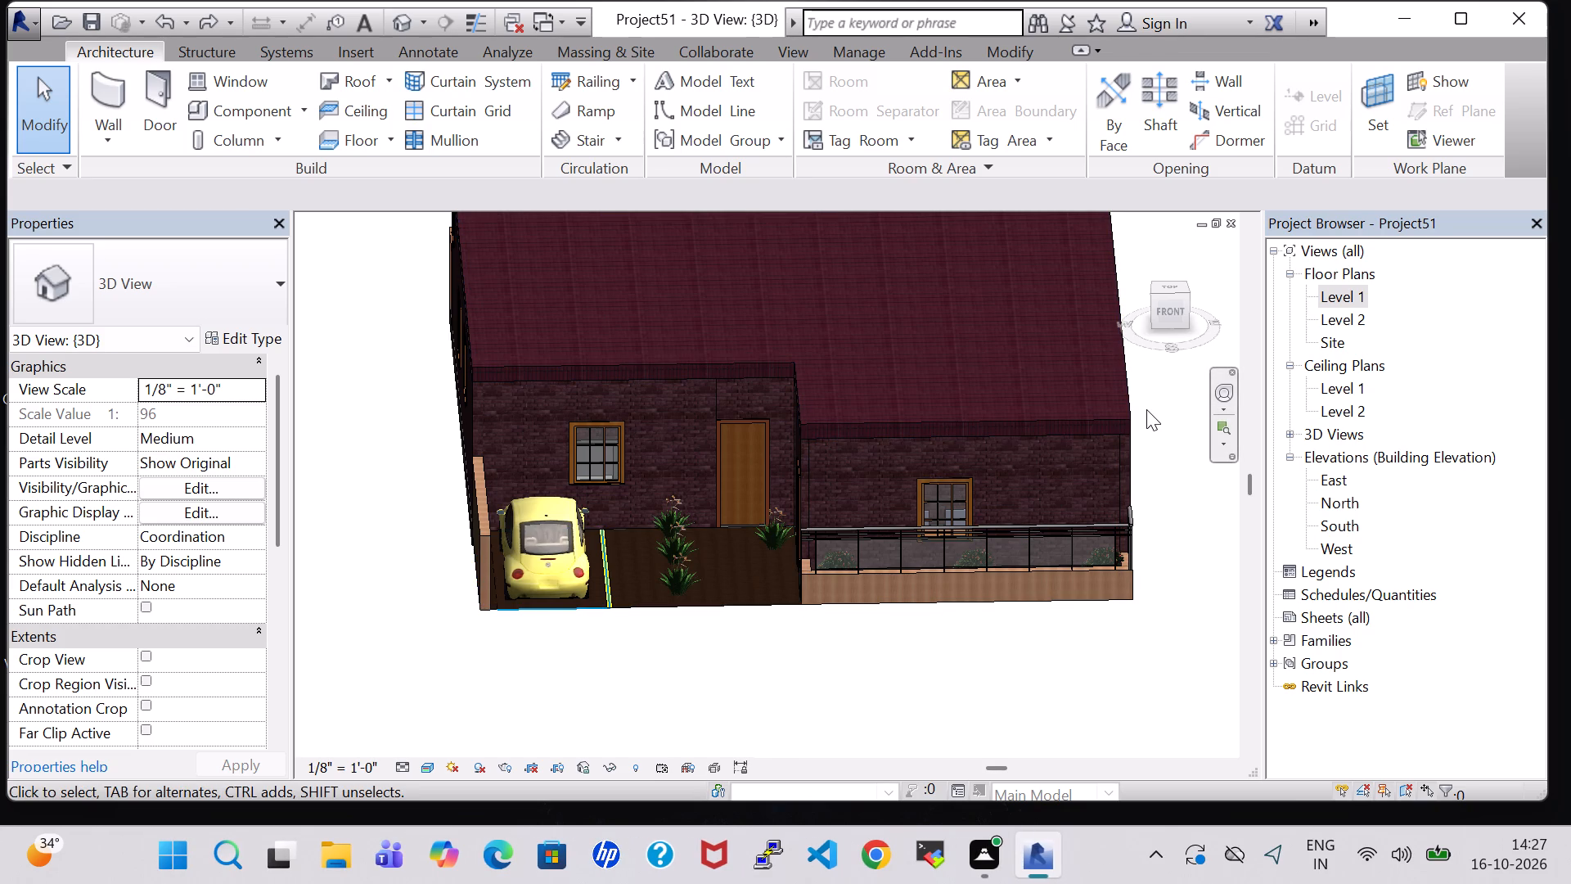
pyautogui.keyDown('shift'); pyautogui.moveTo(1162, 410); pyautogui.dragTo(1146, 475, button='middle'); pyautogui.keyUp('shift')
pyautogui.keyDown('shift'); pyautogui.moveTo(1138, 531); pyautogui.dragTo(1133, 486, button='middle'); pyautogui.keyUp('shift')
pyautogui.keyDown('shift'); pyautogui.scroll(1, 1138, 531); pyautogui.keyUp('shift')
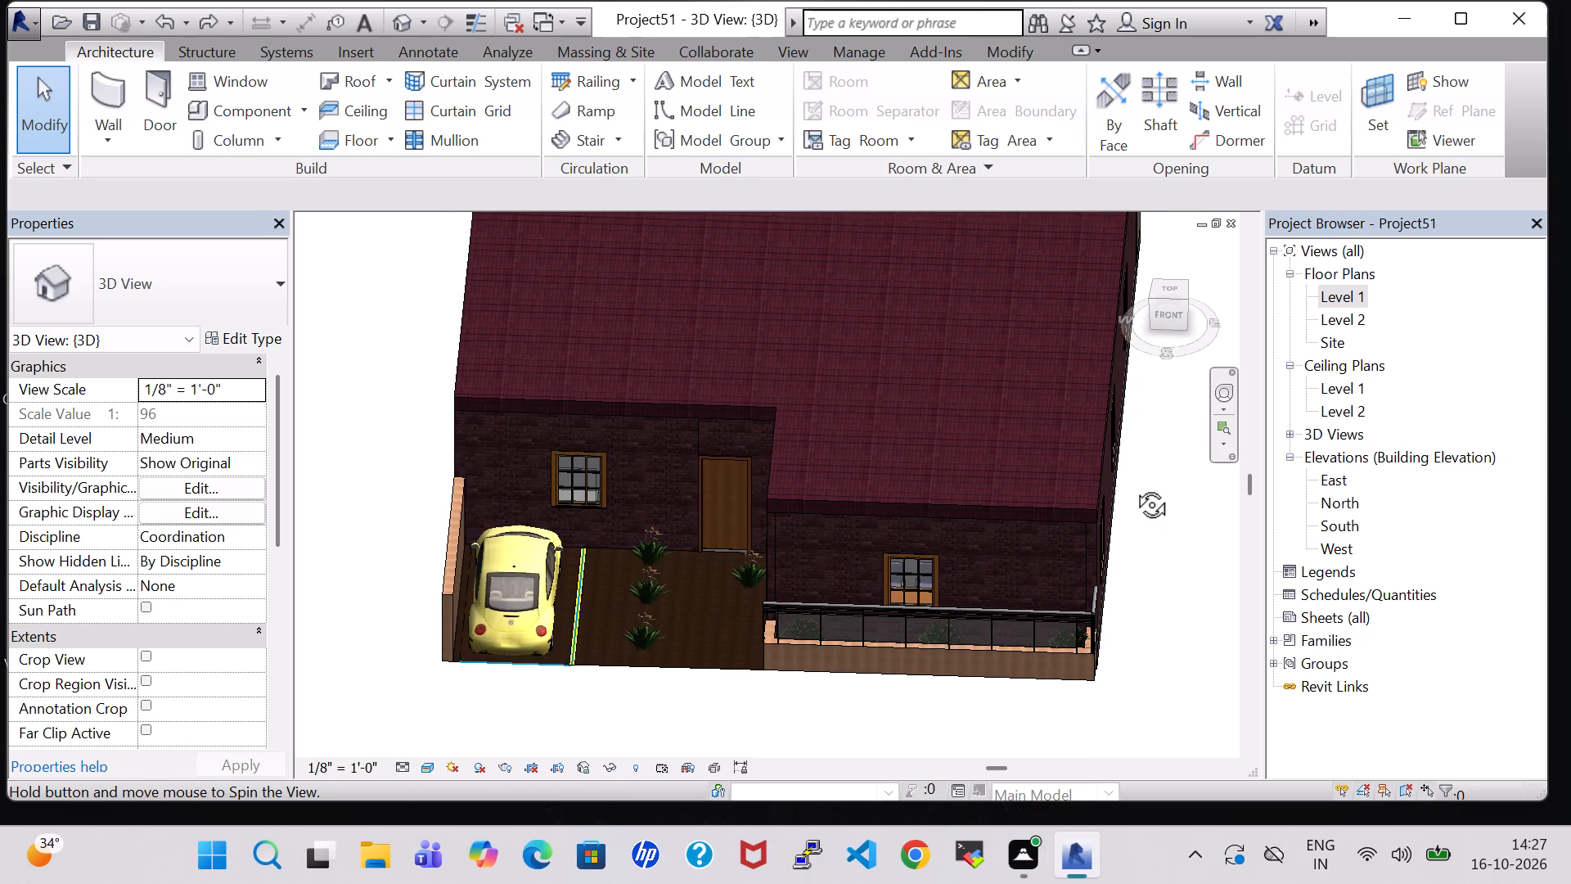
pyautogui.keyDown('shift'); pyautogui.moveTo(1133, 486); pyautogui.dragTo(1142, 442, button='middle'); pyautogui.keyUp('shift')
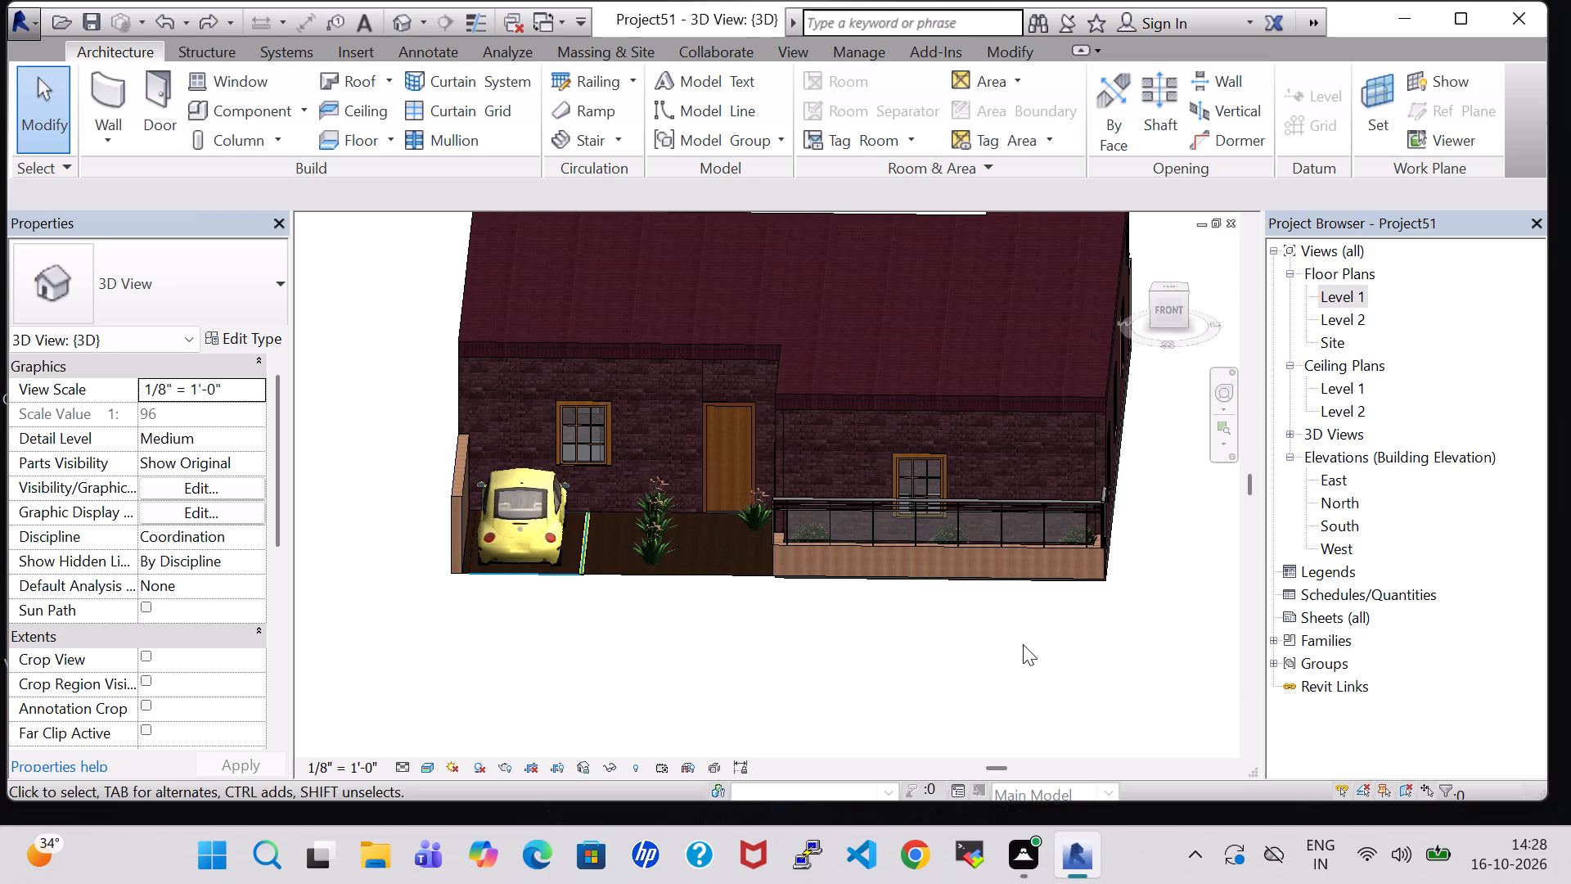
pyautogui.click(1002, 627)
pyautogui.keyDown('shift'); pyautogui.moveTo(990, 627); pyautogui.dragTo(990, 570, button='middle'); pyautogui.keyUp('shift')
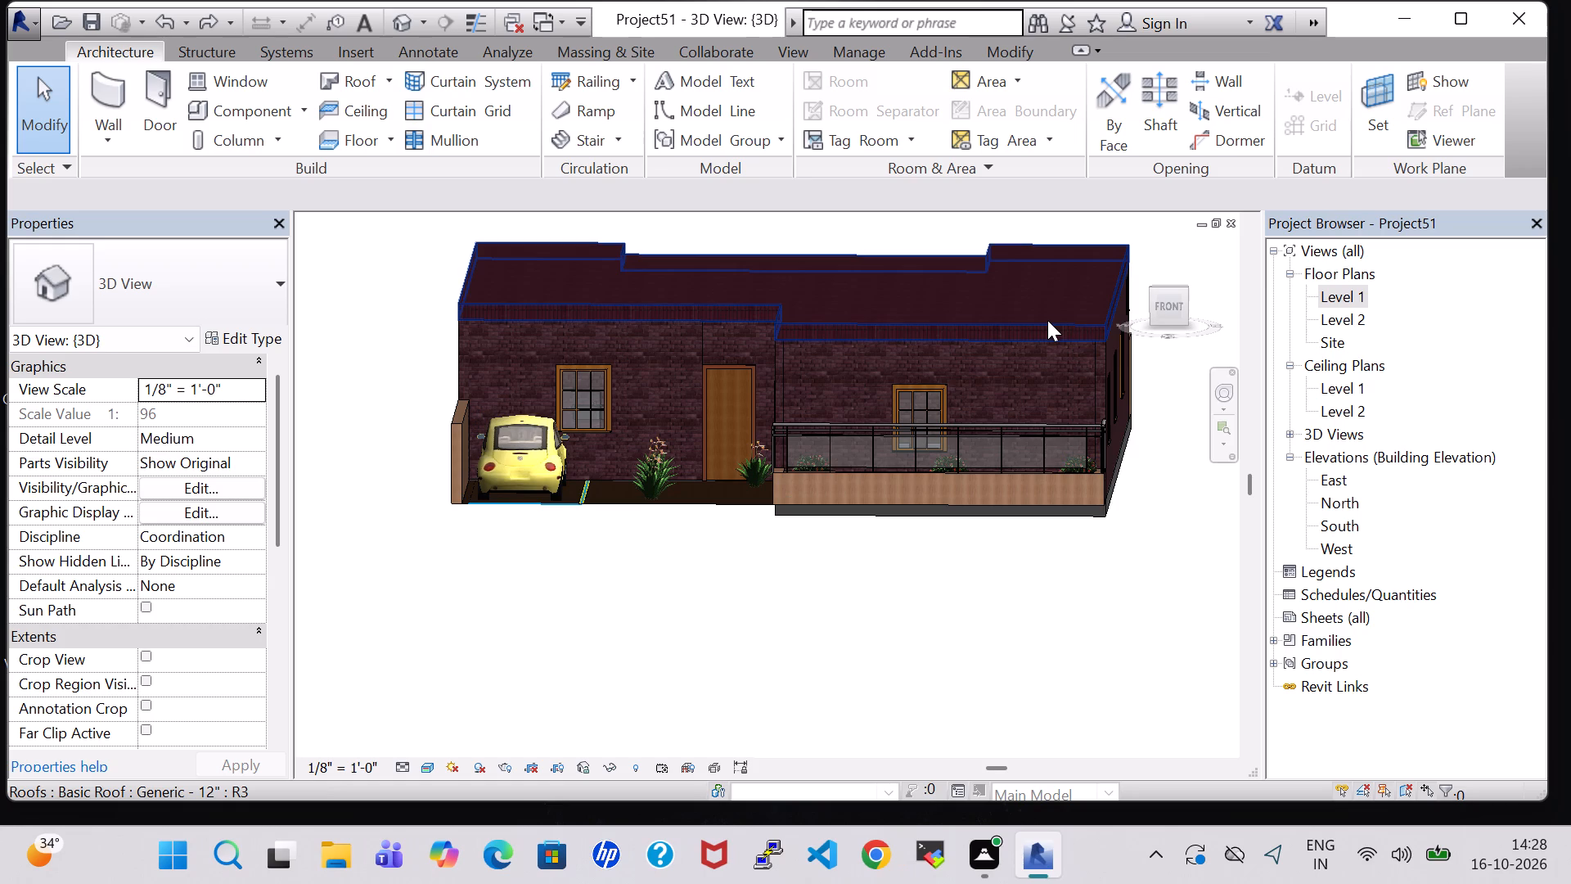
pyautogui.keyDown('shift'); pyautogui.moveTo(1161, 498); pyautogui.dragTo(1162, 668, button='middle'); pyautogui.keyUp('shift')
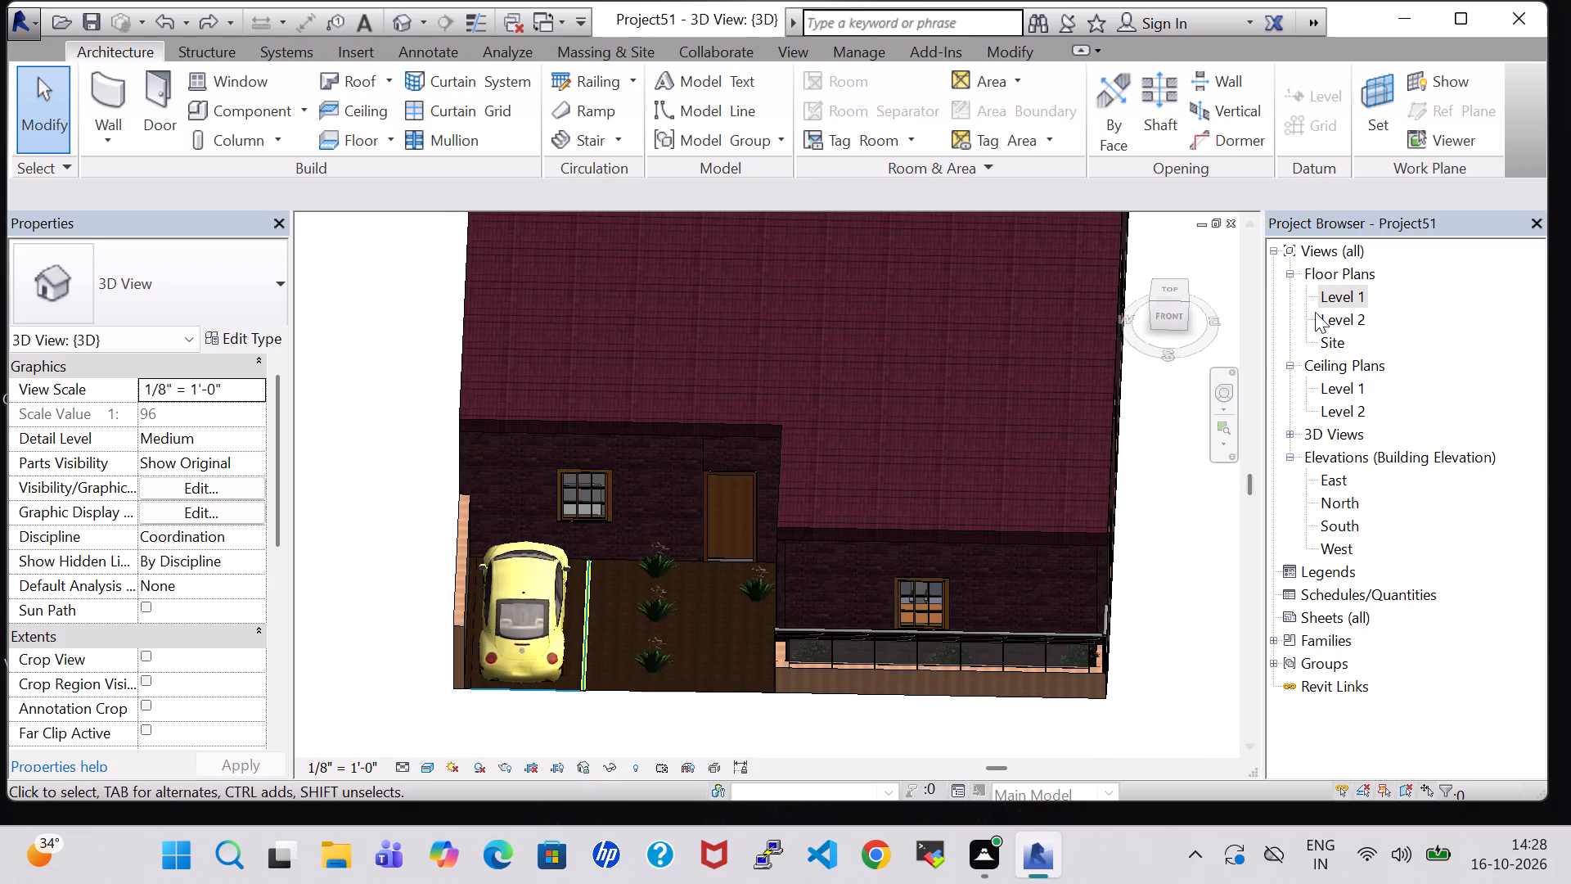
# On Level 1, sketch Handrail - Rectangular railing path lines along the west bath's rear wall, kitchen and drawing room fronts, and east outer wall.
pyautogui.doubleClick(1345, 302)
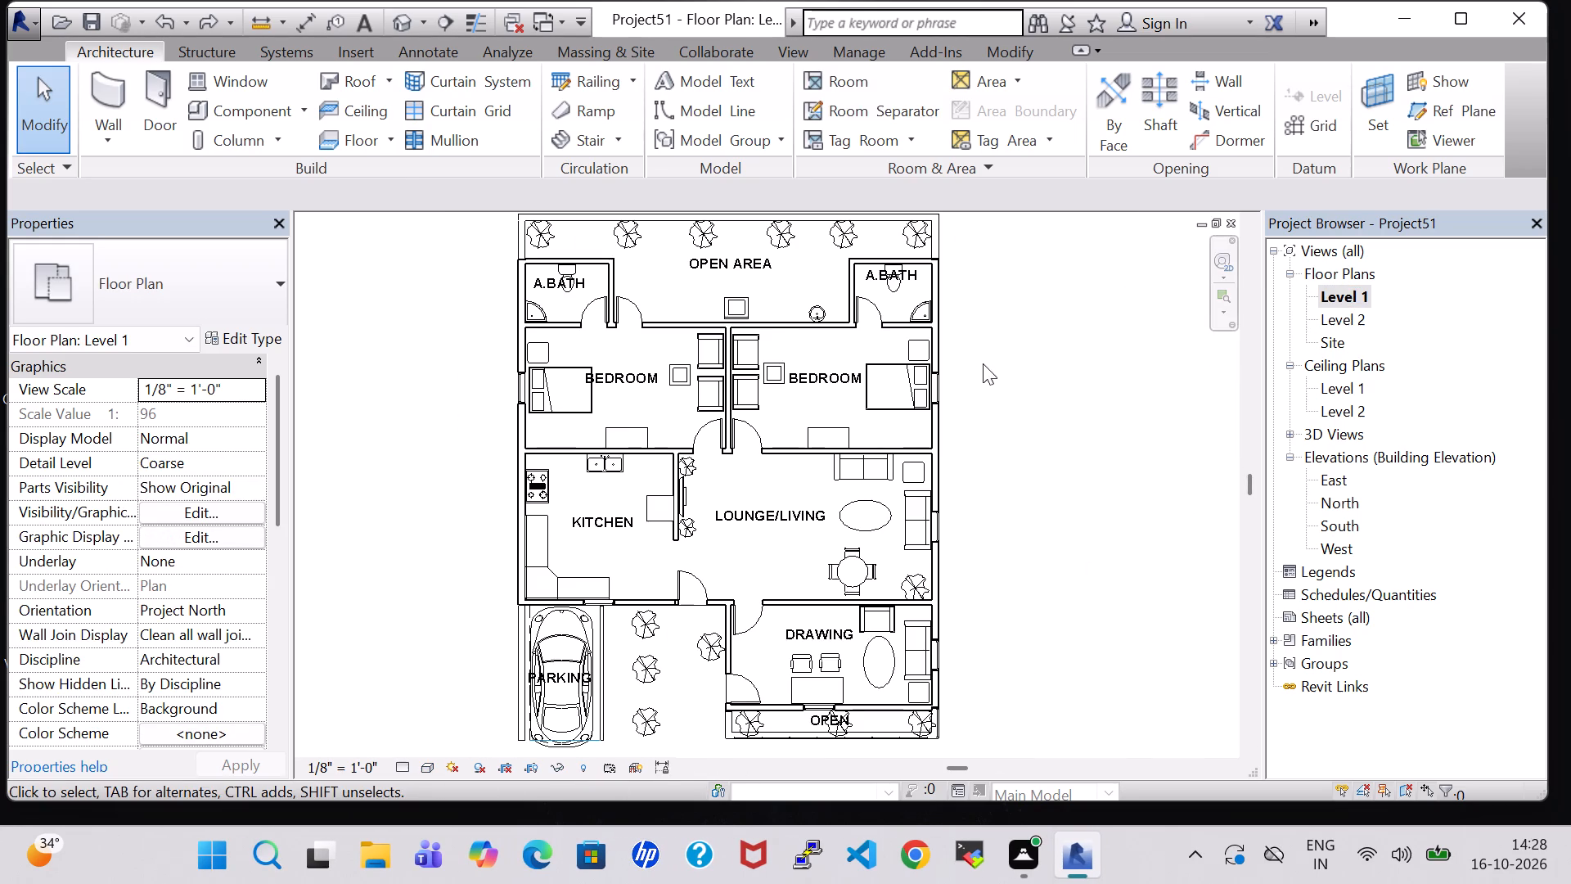
pyautogui.click(582, 92)
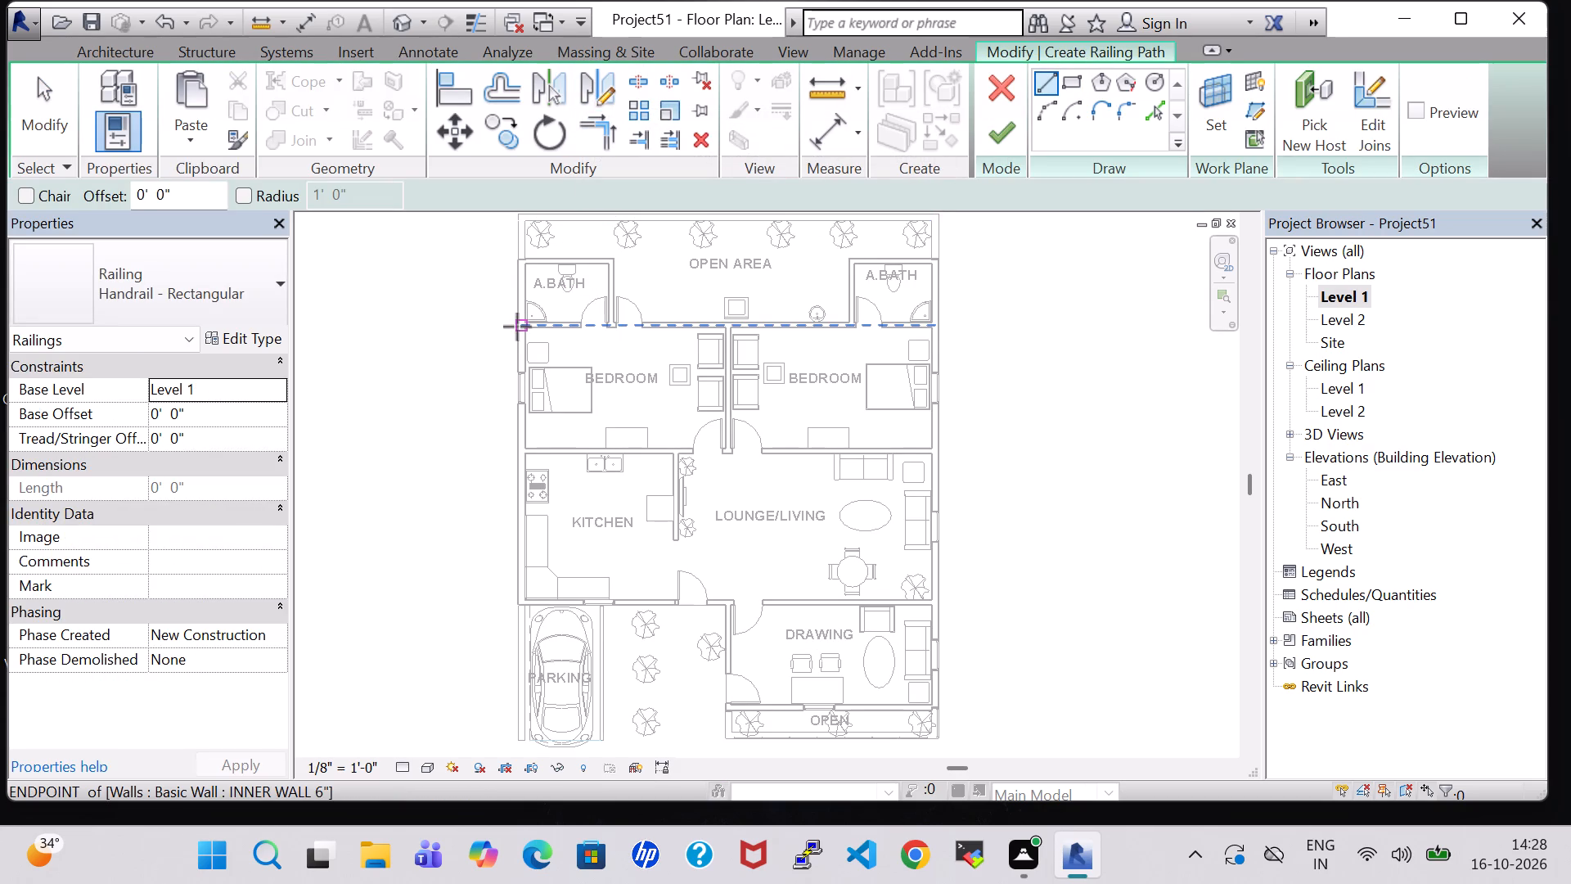
pyautogui.click(610, 264)
pyautogui.click(520, 261)
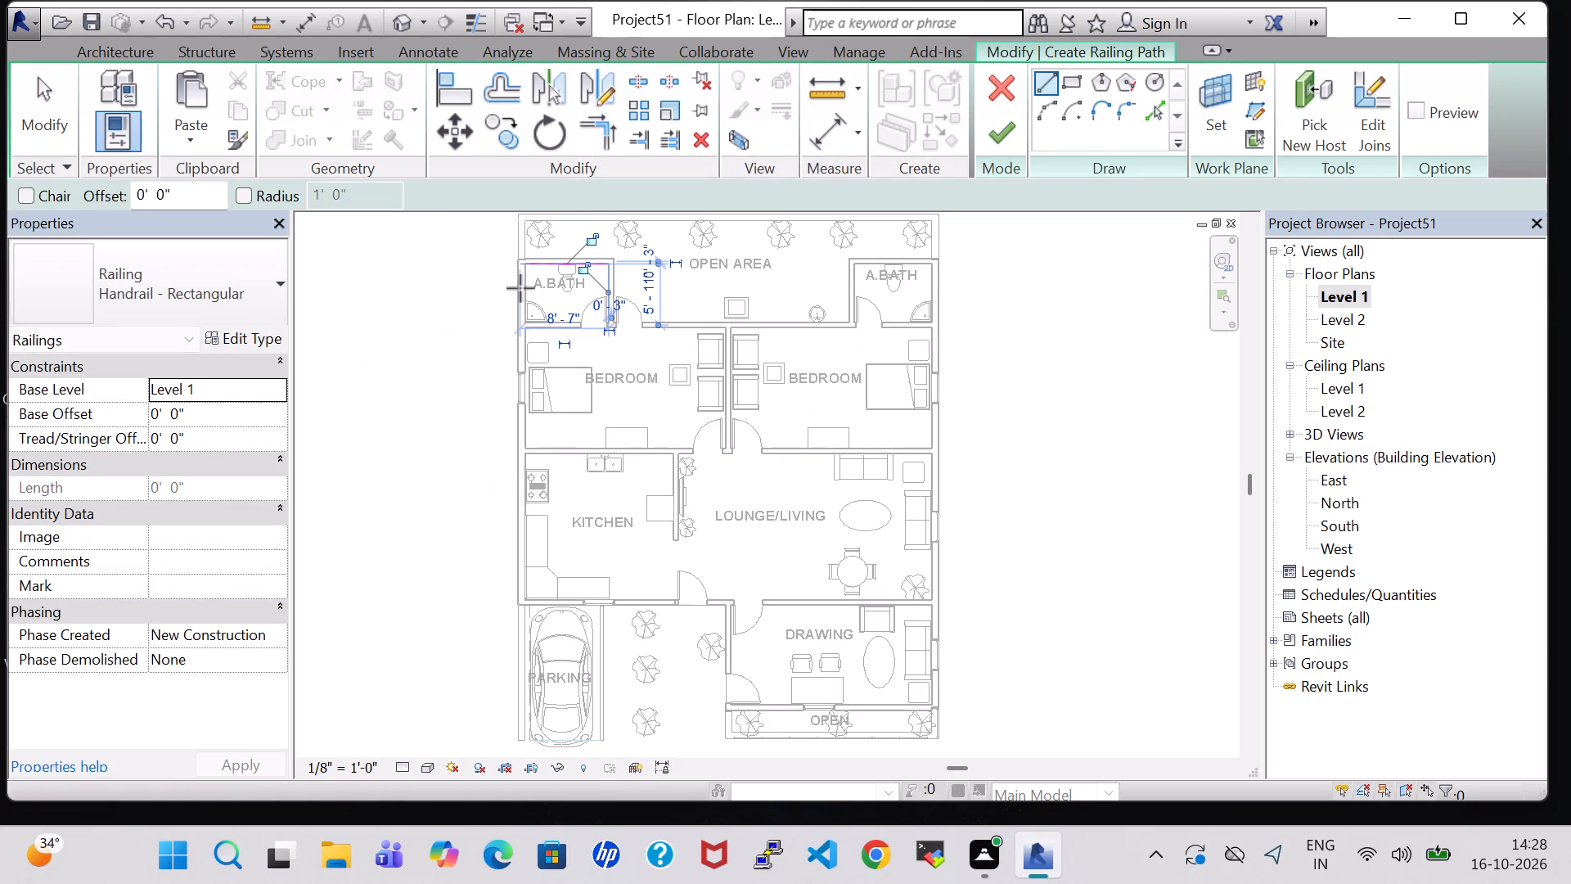
pyautogui.click(516, 603)
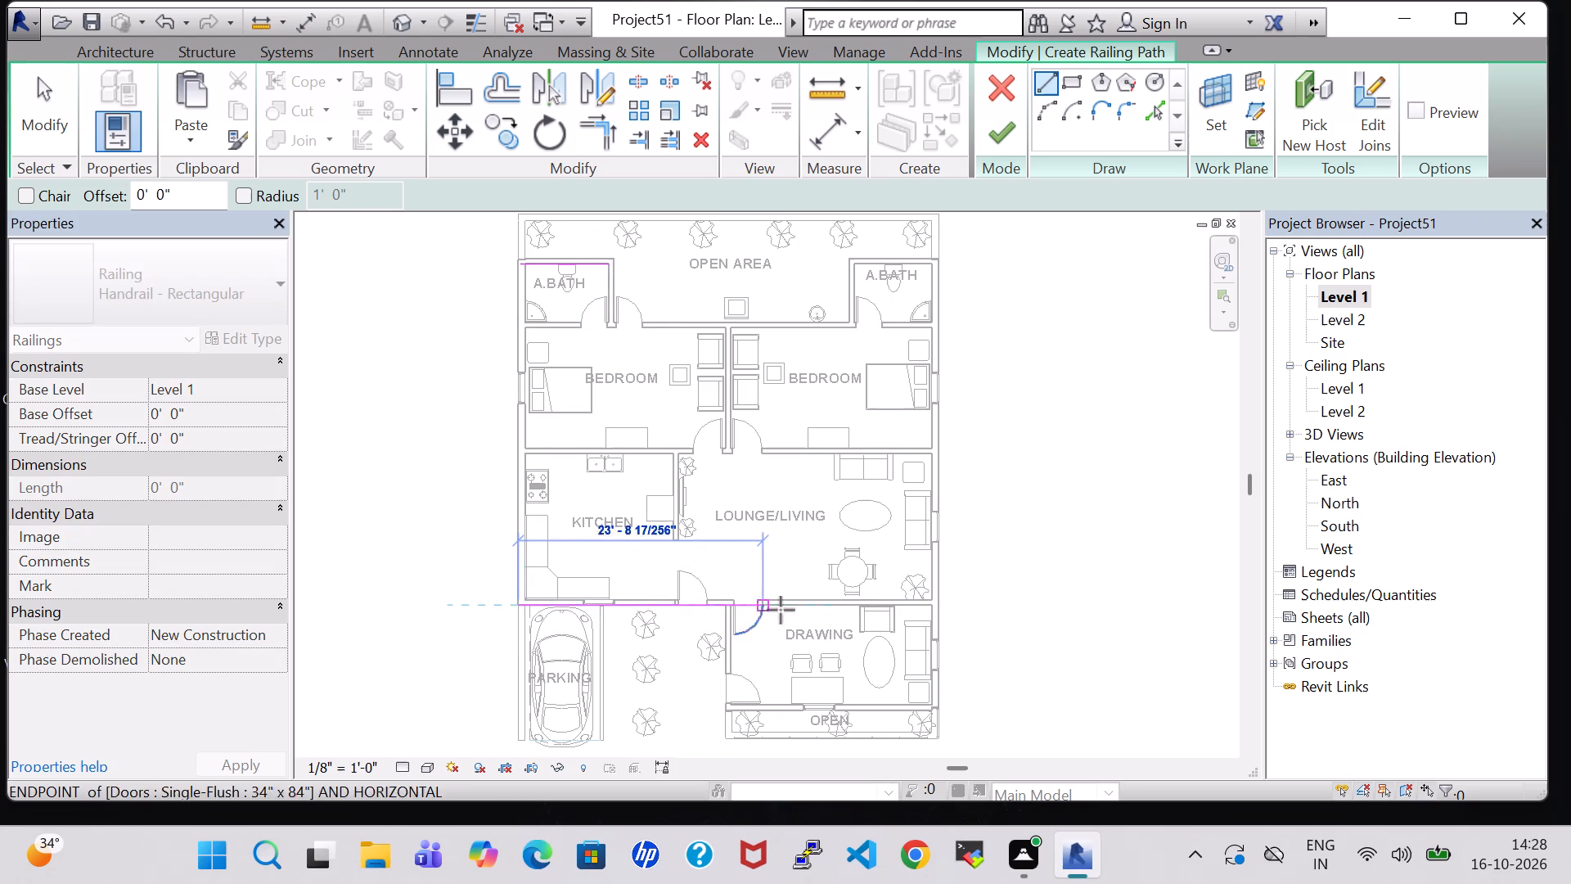
pyautogui.click(724, 607)
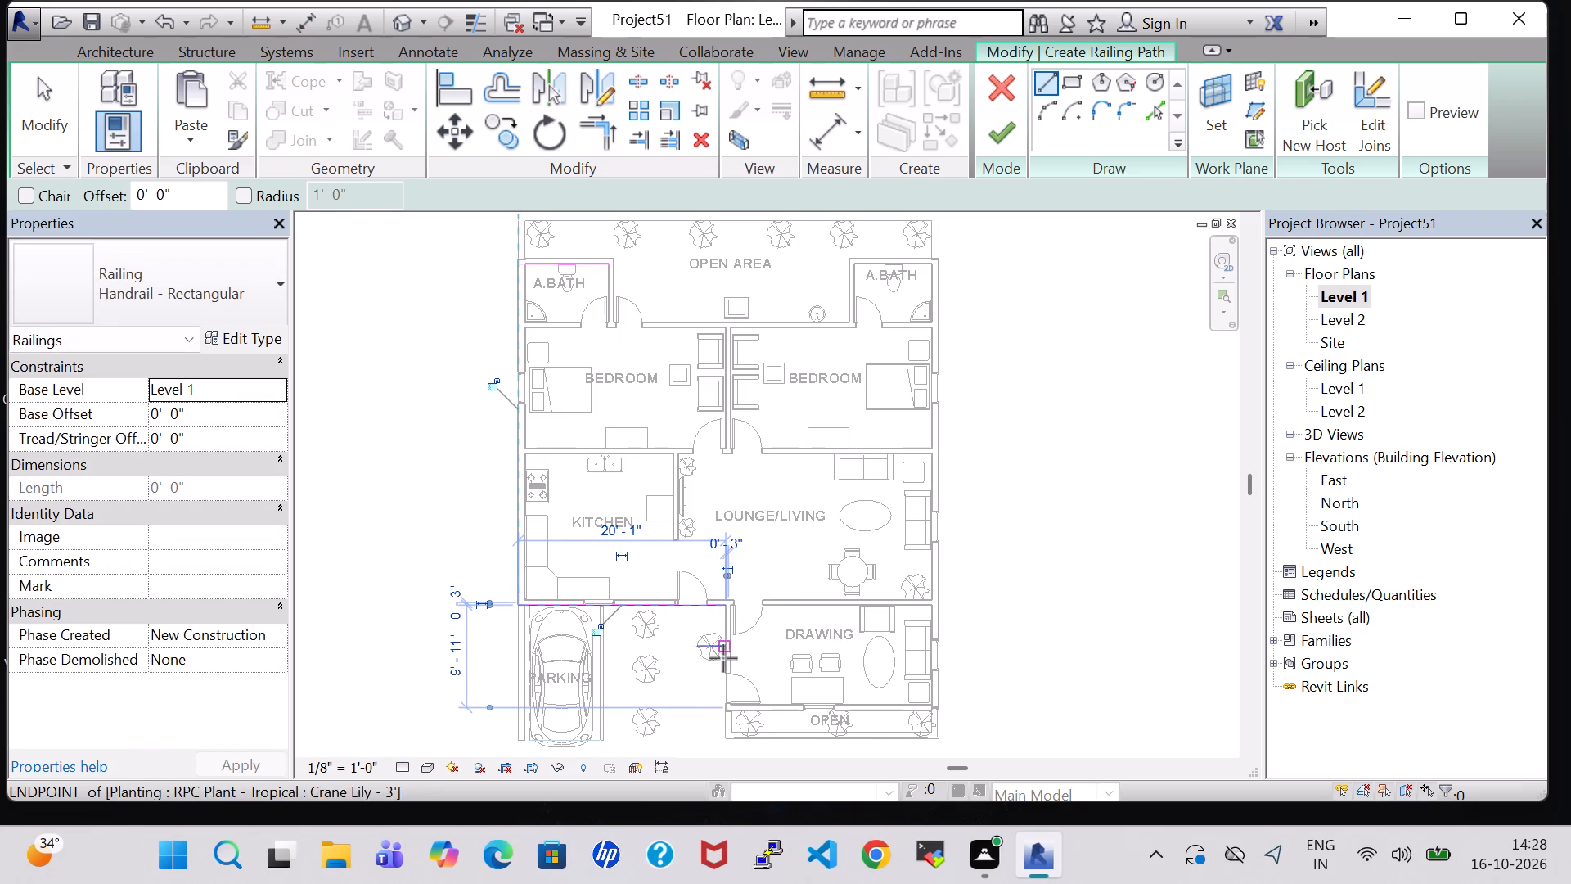
pyautogui.click(726, 713)
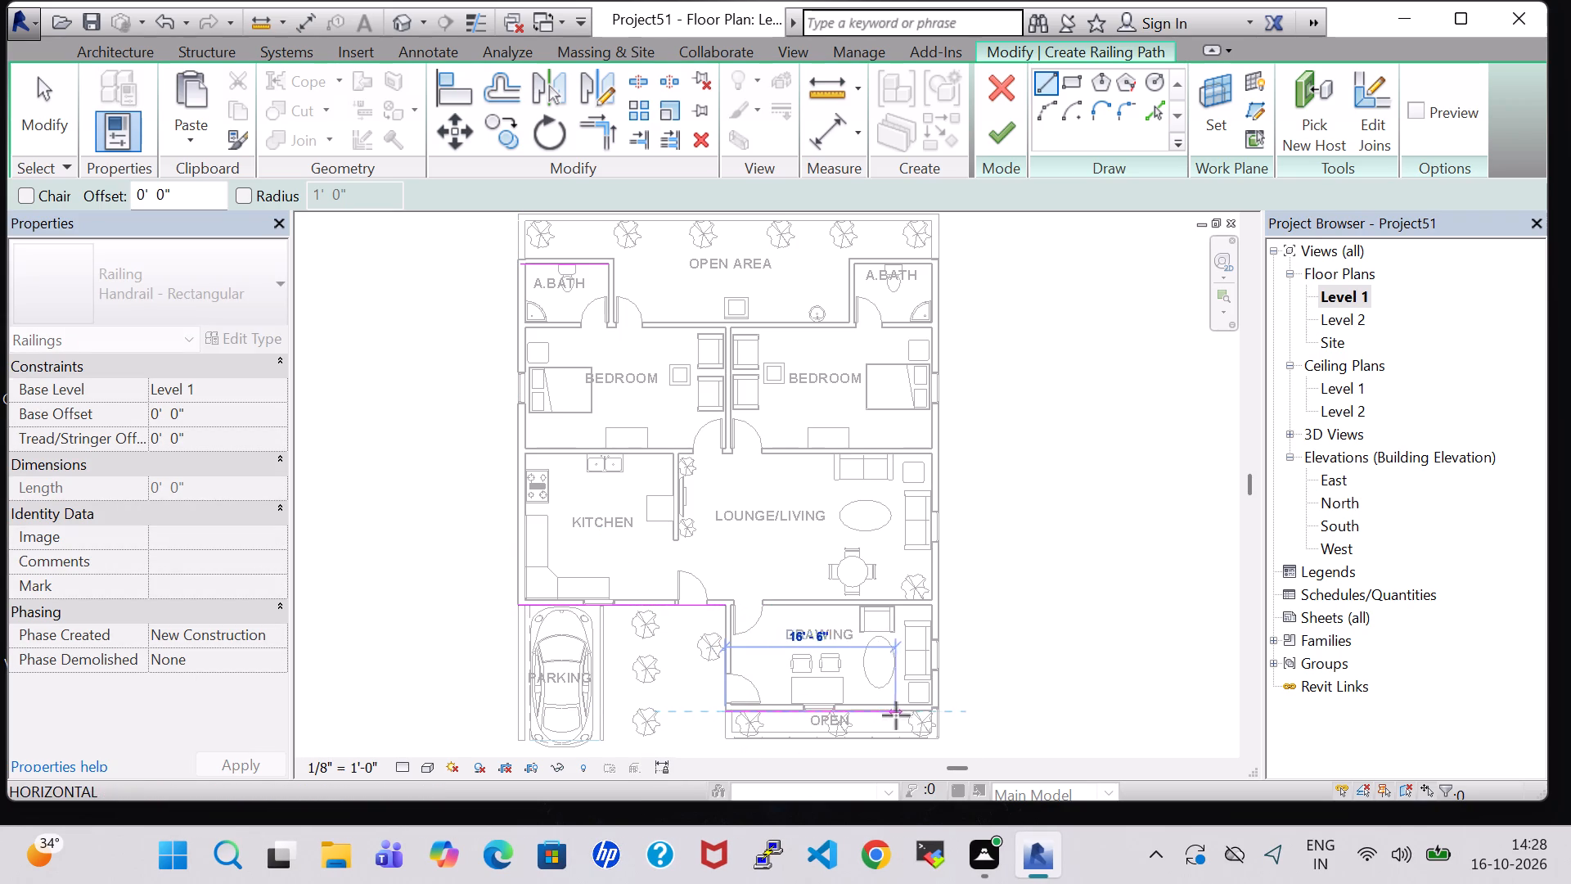
pyautogui.click(936, 709)
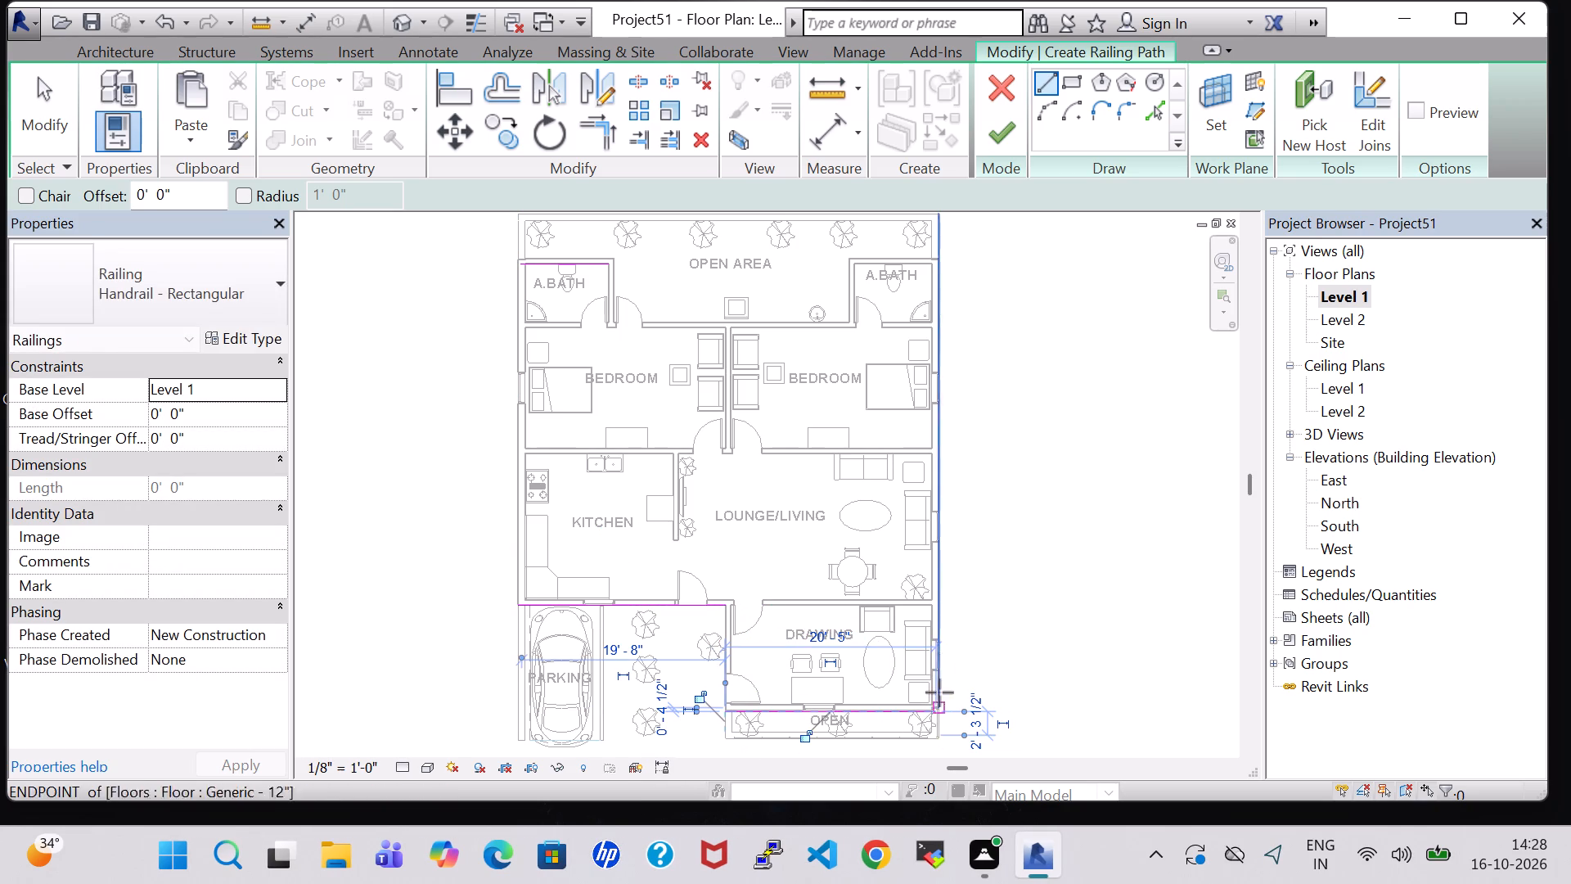
pyautogui.click(938, 264)
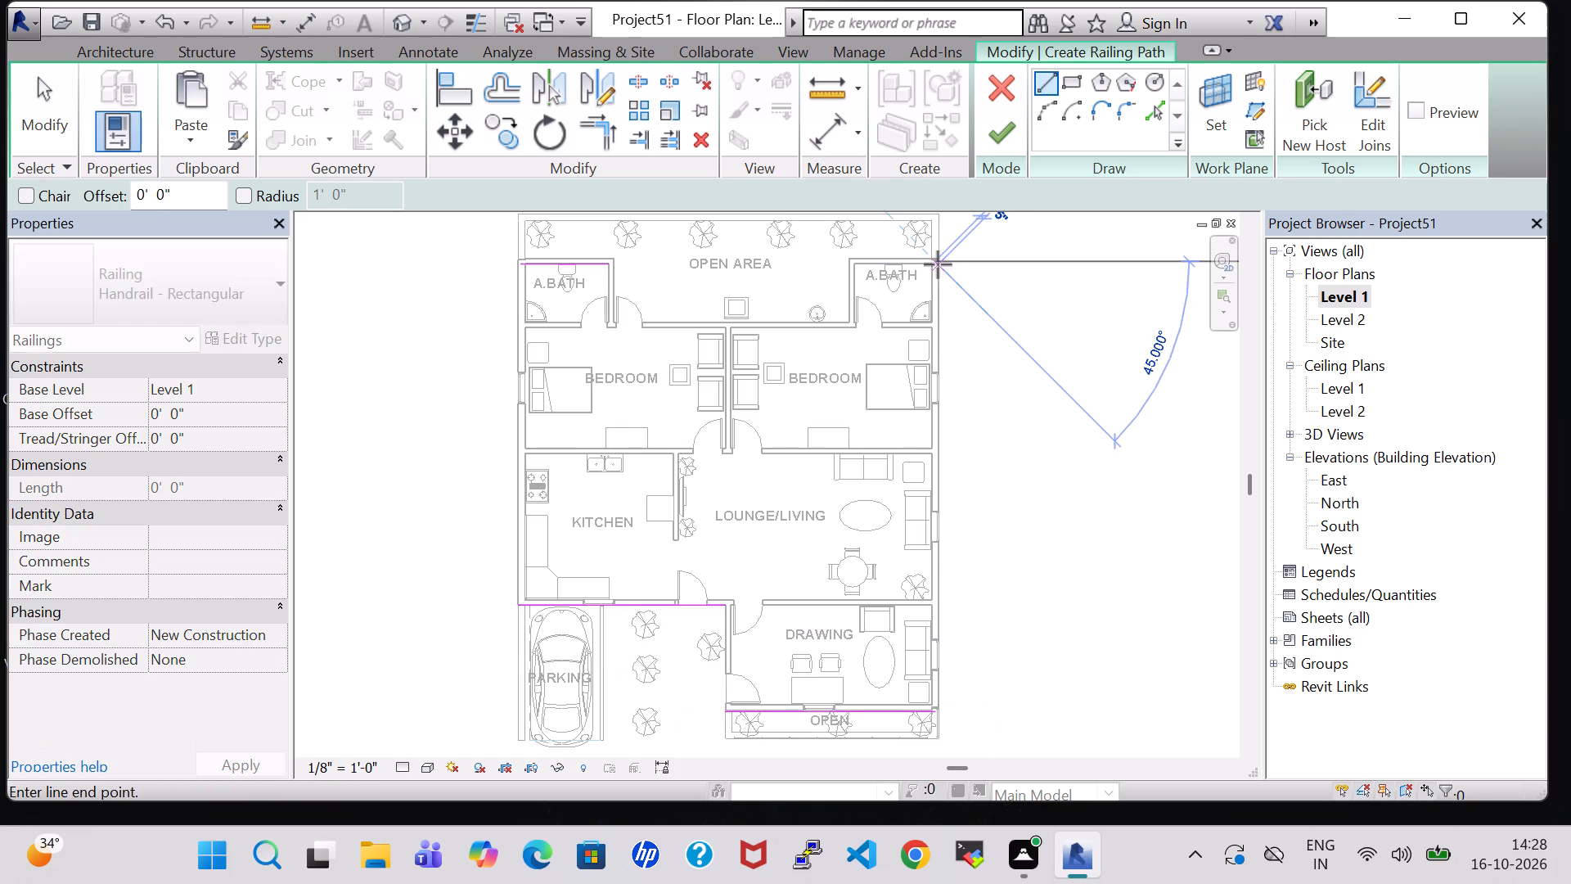
pyautogui.click(939, 708)
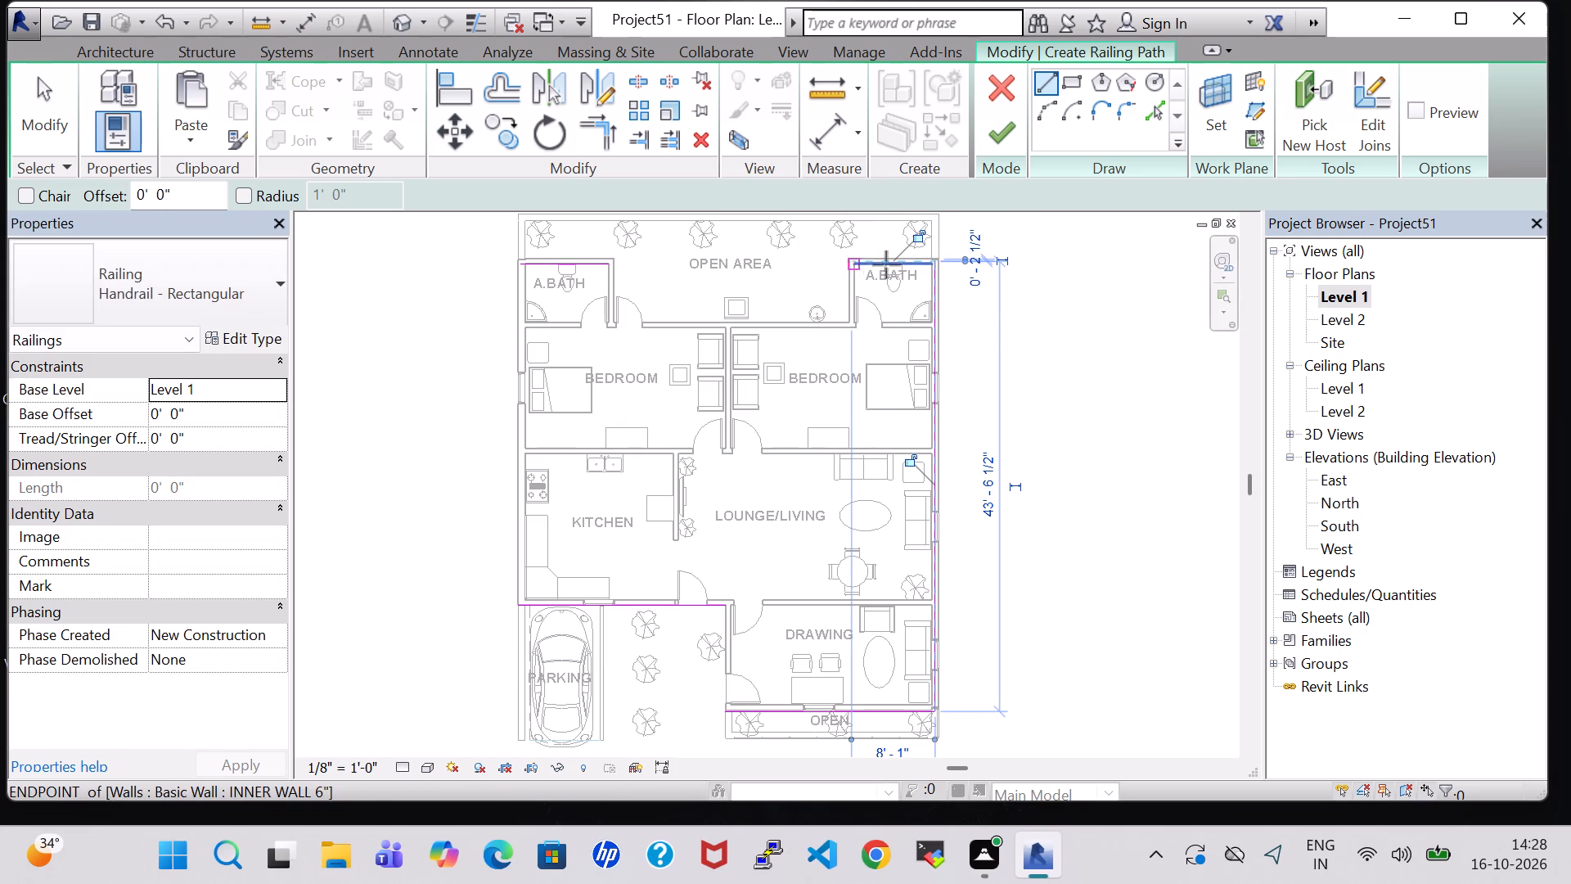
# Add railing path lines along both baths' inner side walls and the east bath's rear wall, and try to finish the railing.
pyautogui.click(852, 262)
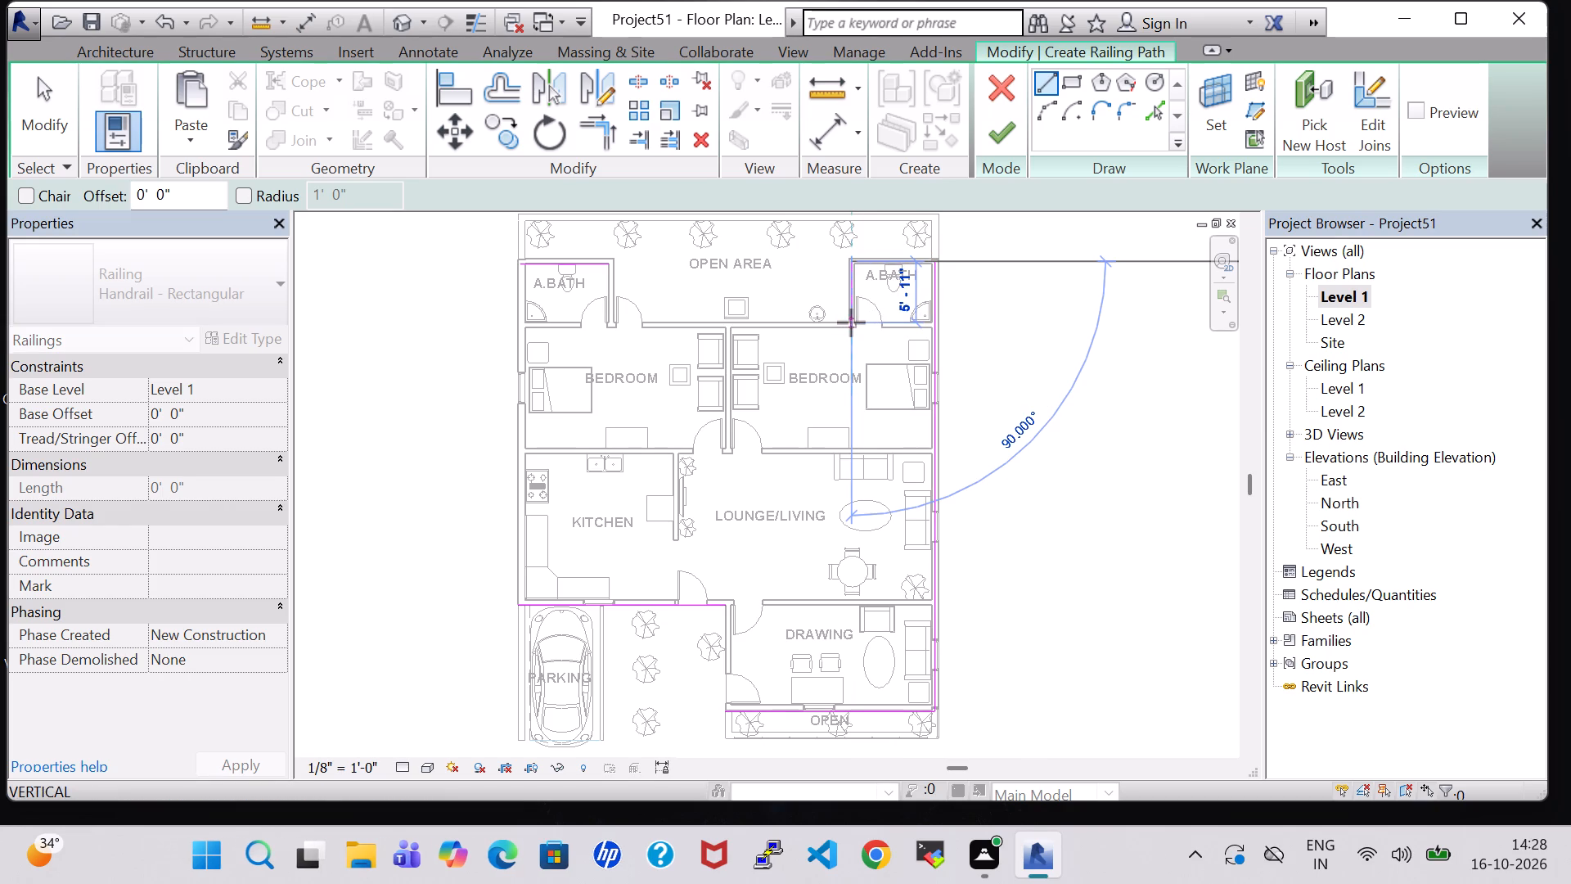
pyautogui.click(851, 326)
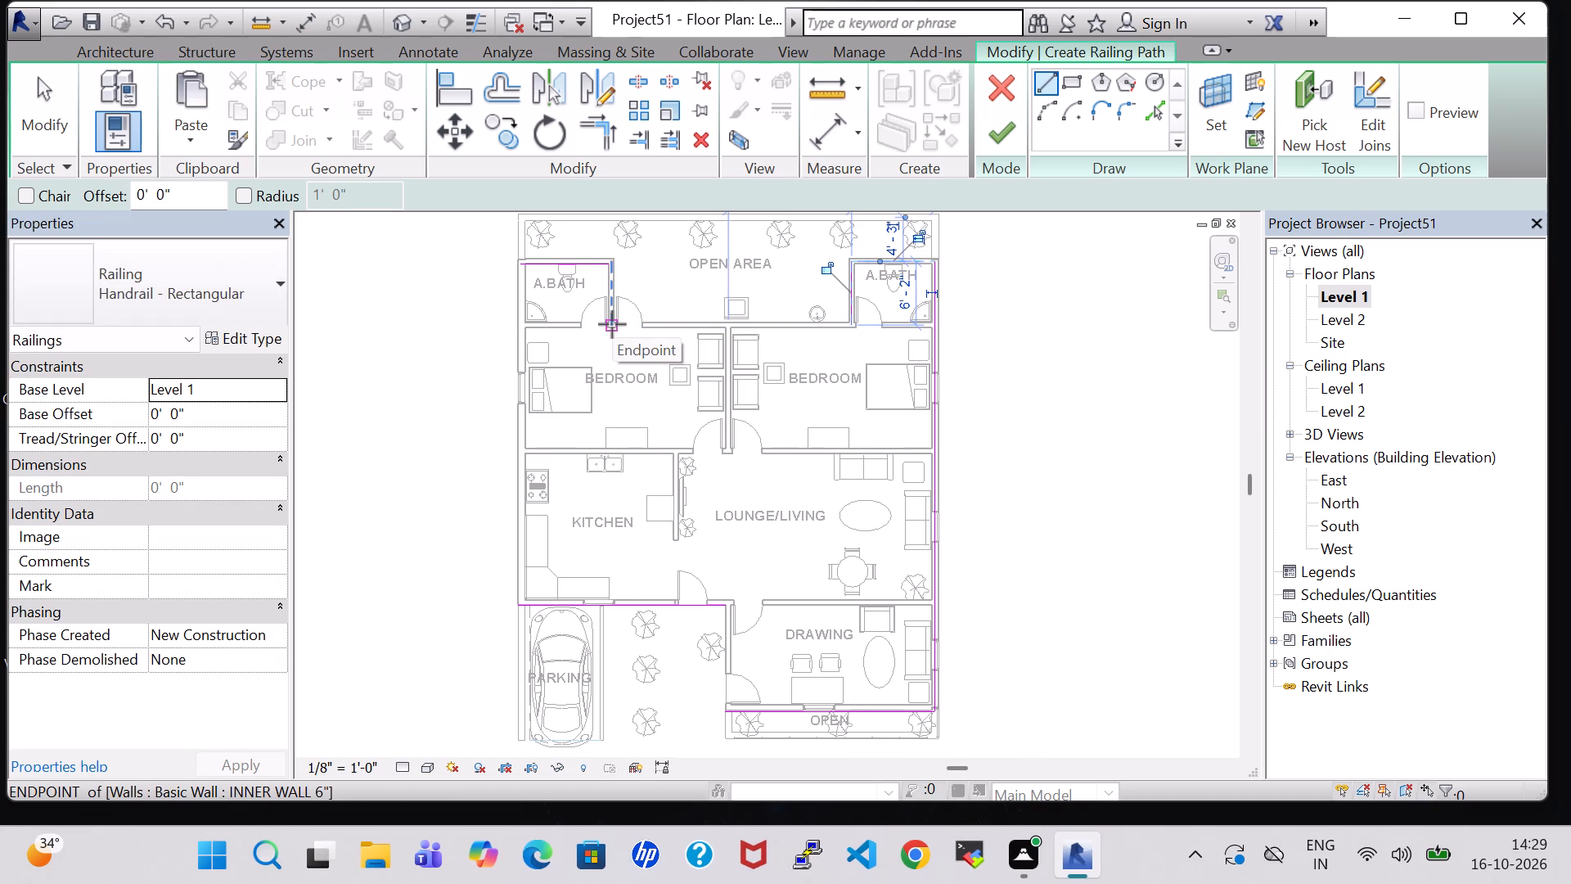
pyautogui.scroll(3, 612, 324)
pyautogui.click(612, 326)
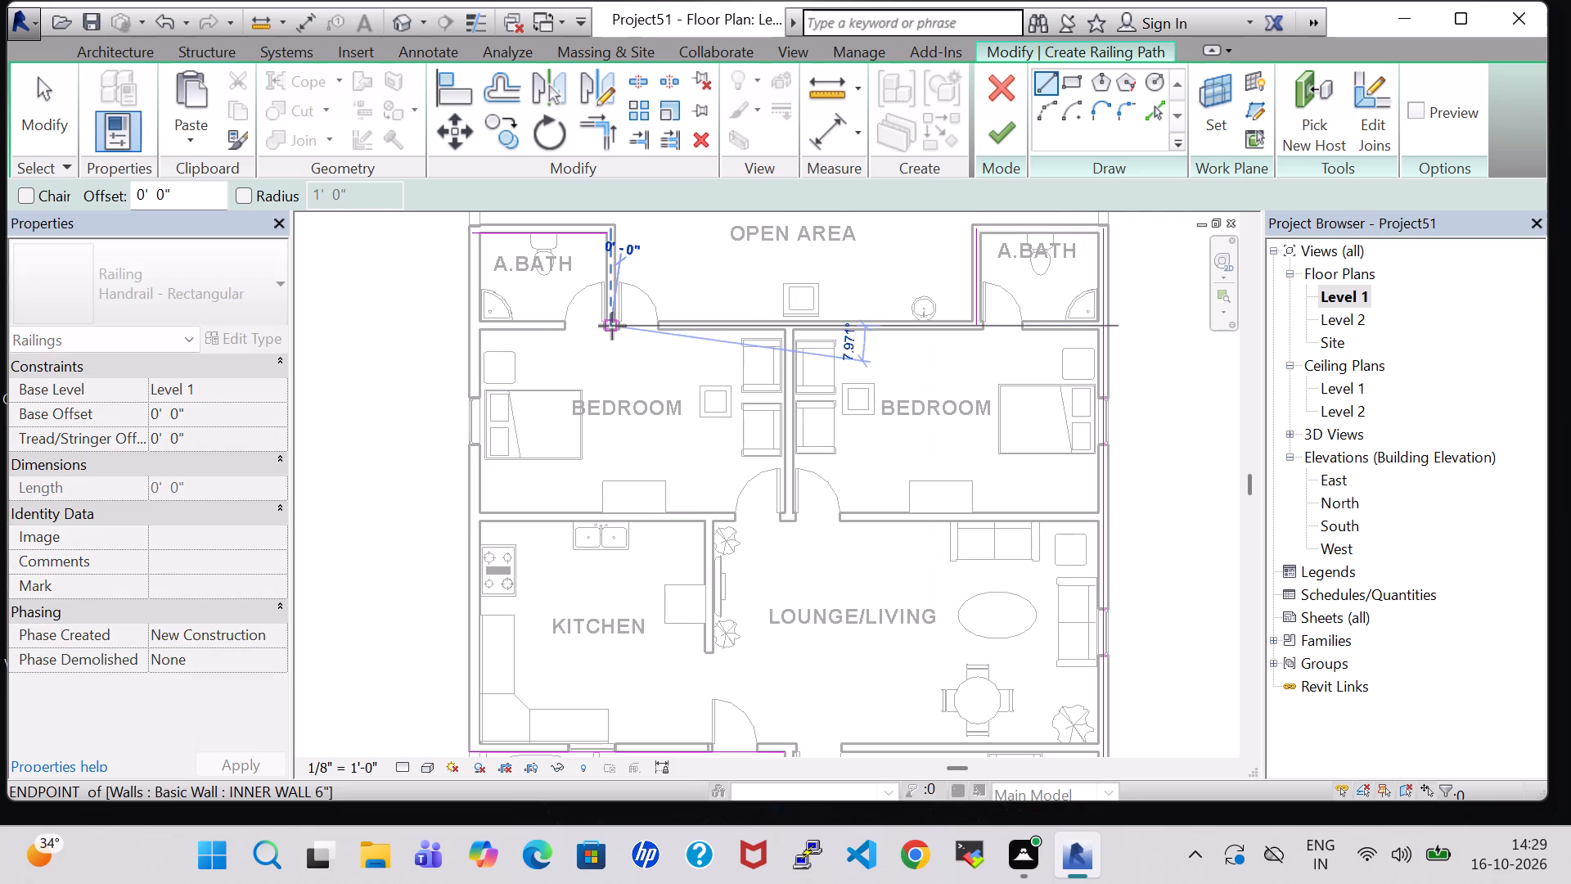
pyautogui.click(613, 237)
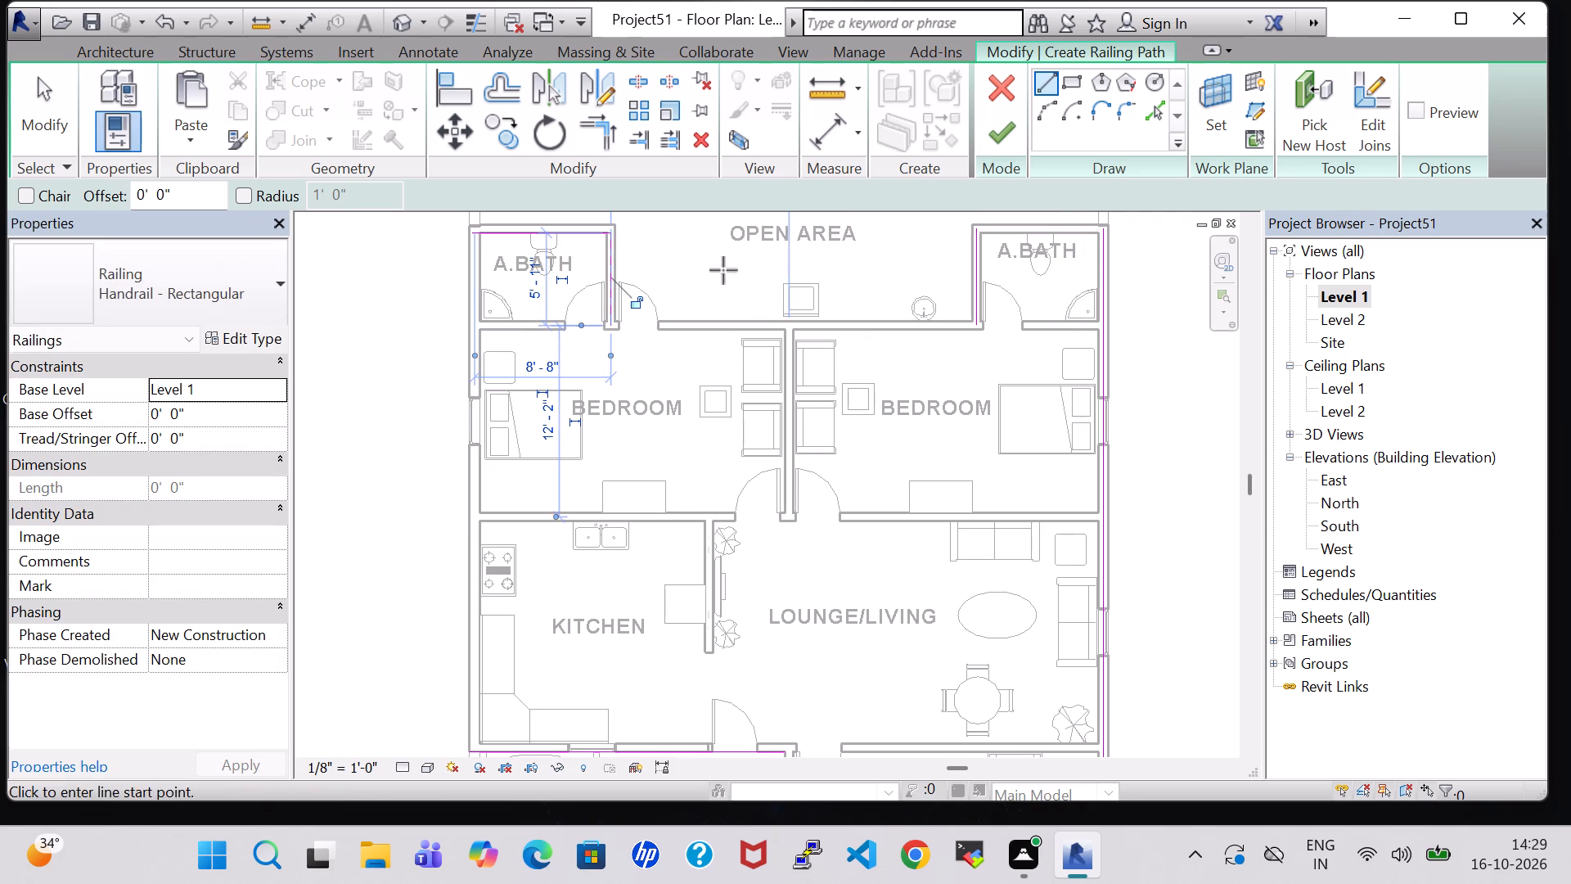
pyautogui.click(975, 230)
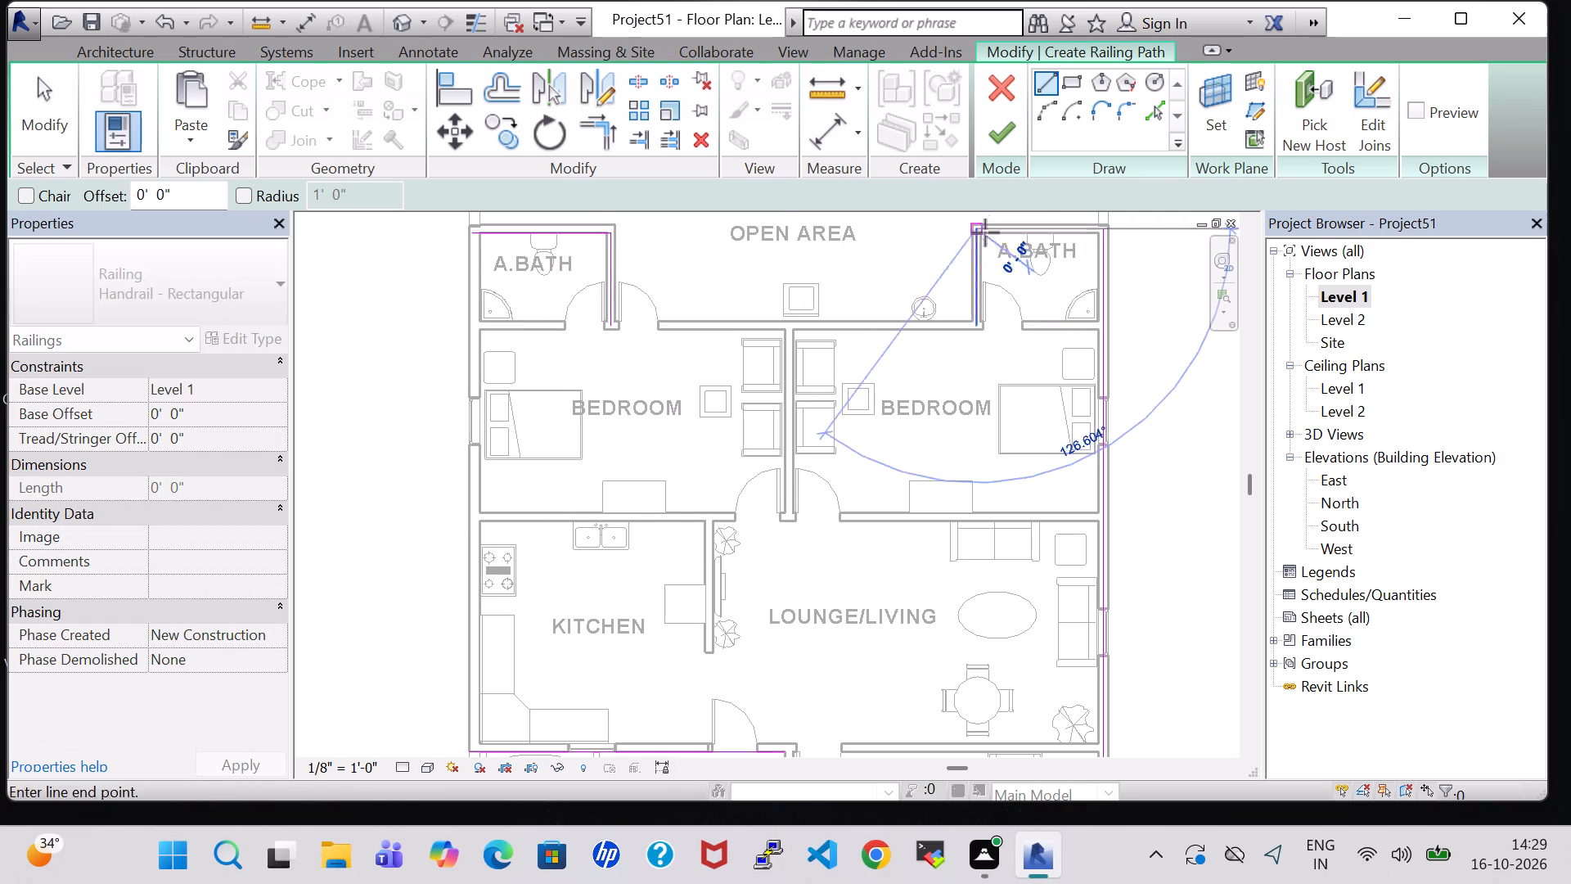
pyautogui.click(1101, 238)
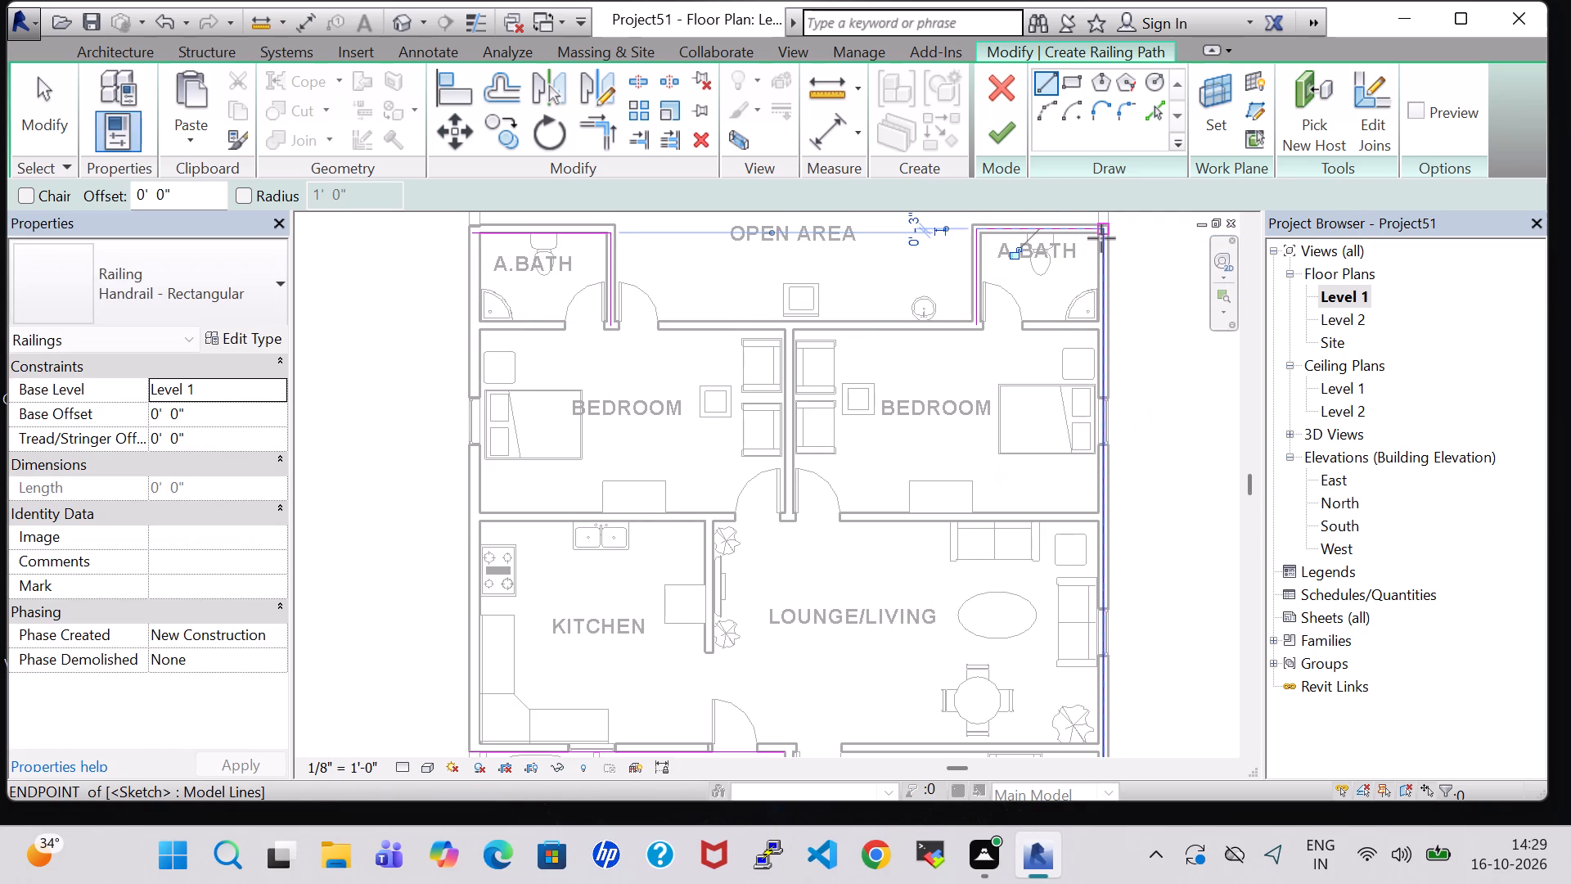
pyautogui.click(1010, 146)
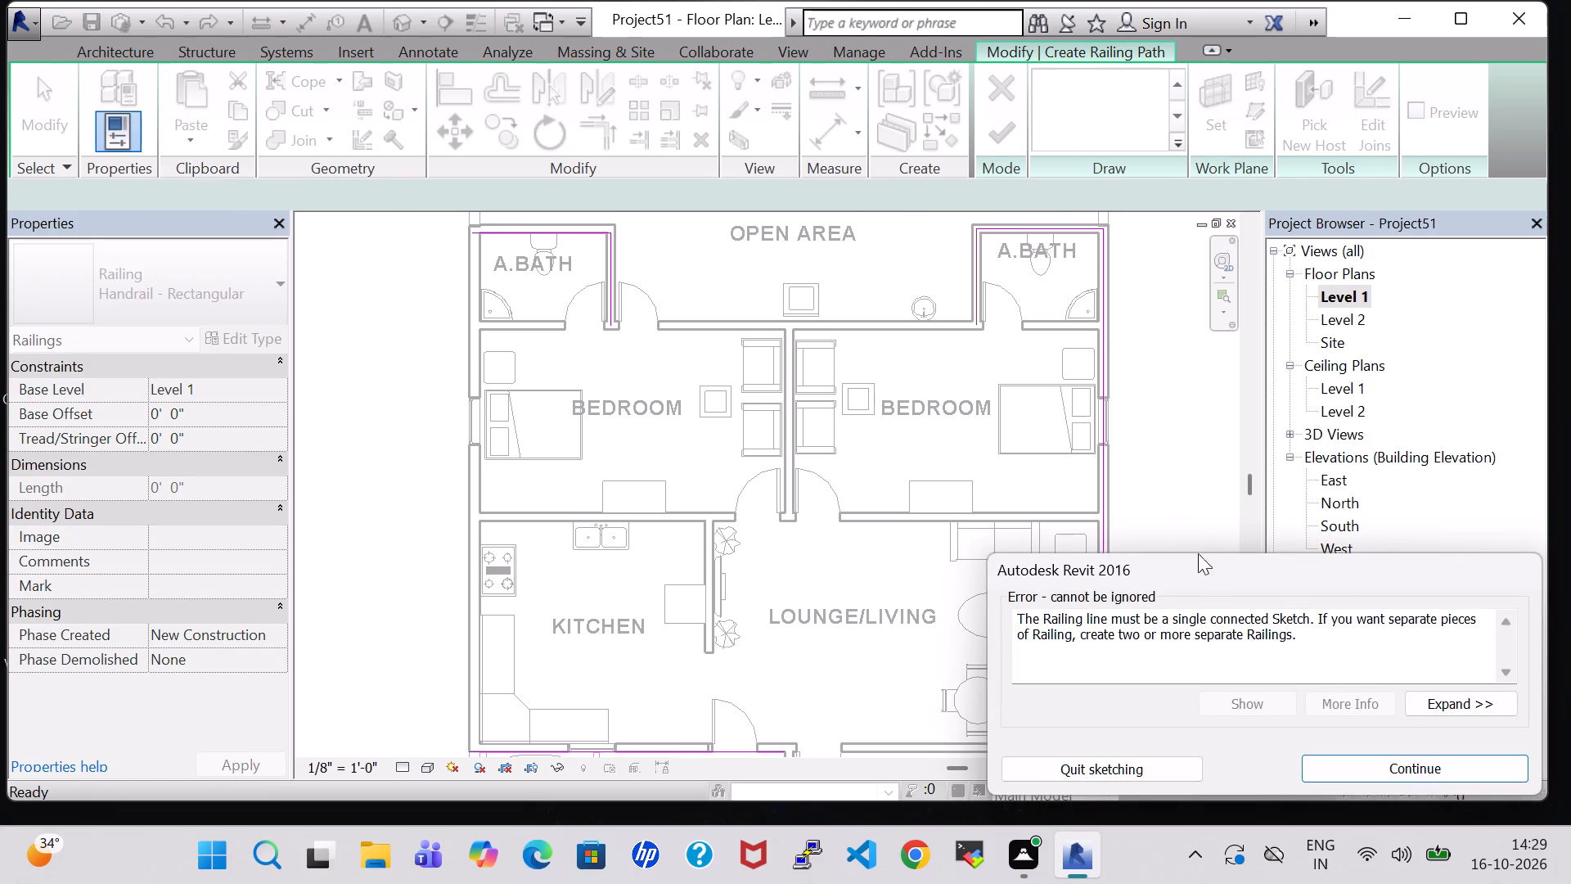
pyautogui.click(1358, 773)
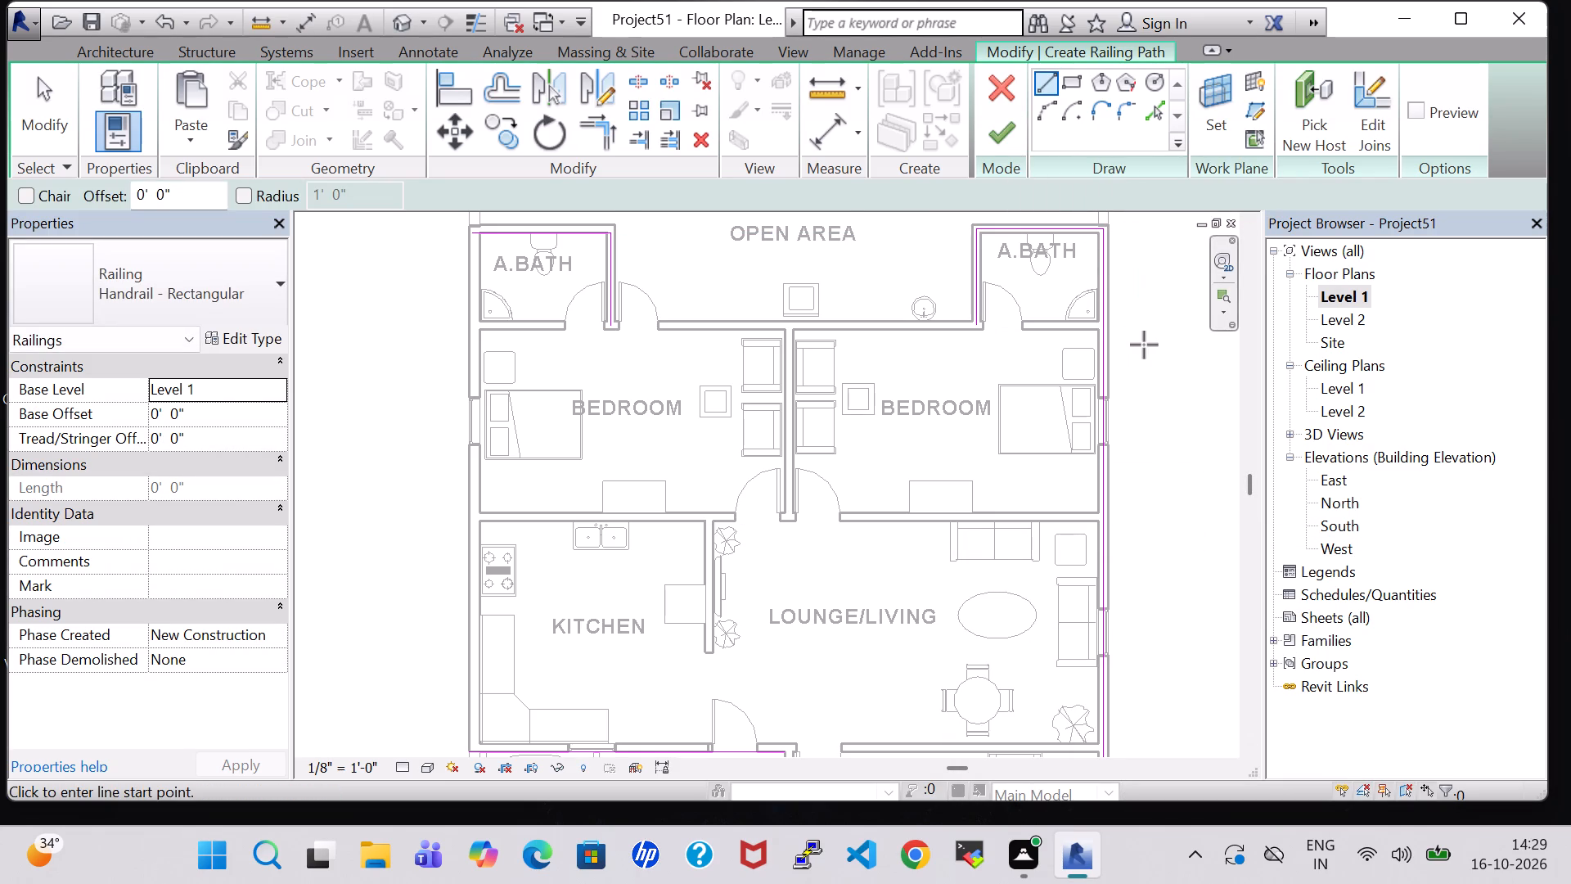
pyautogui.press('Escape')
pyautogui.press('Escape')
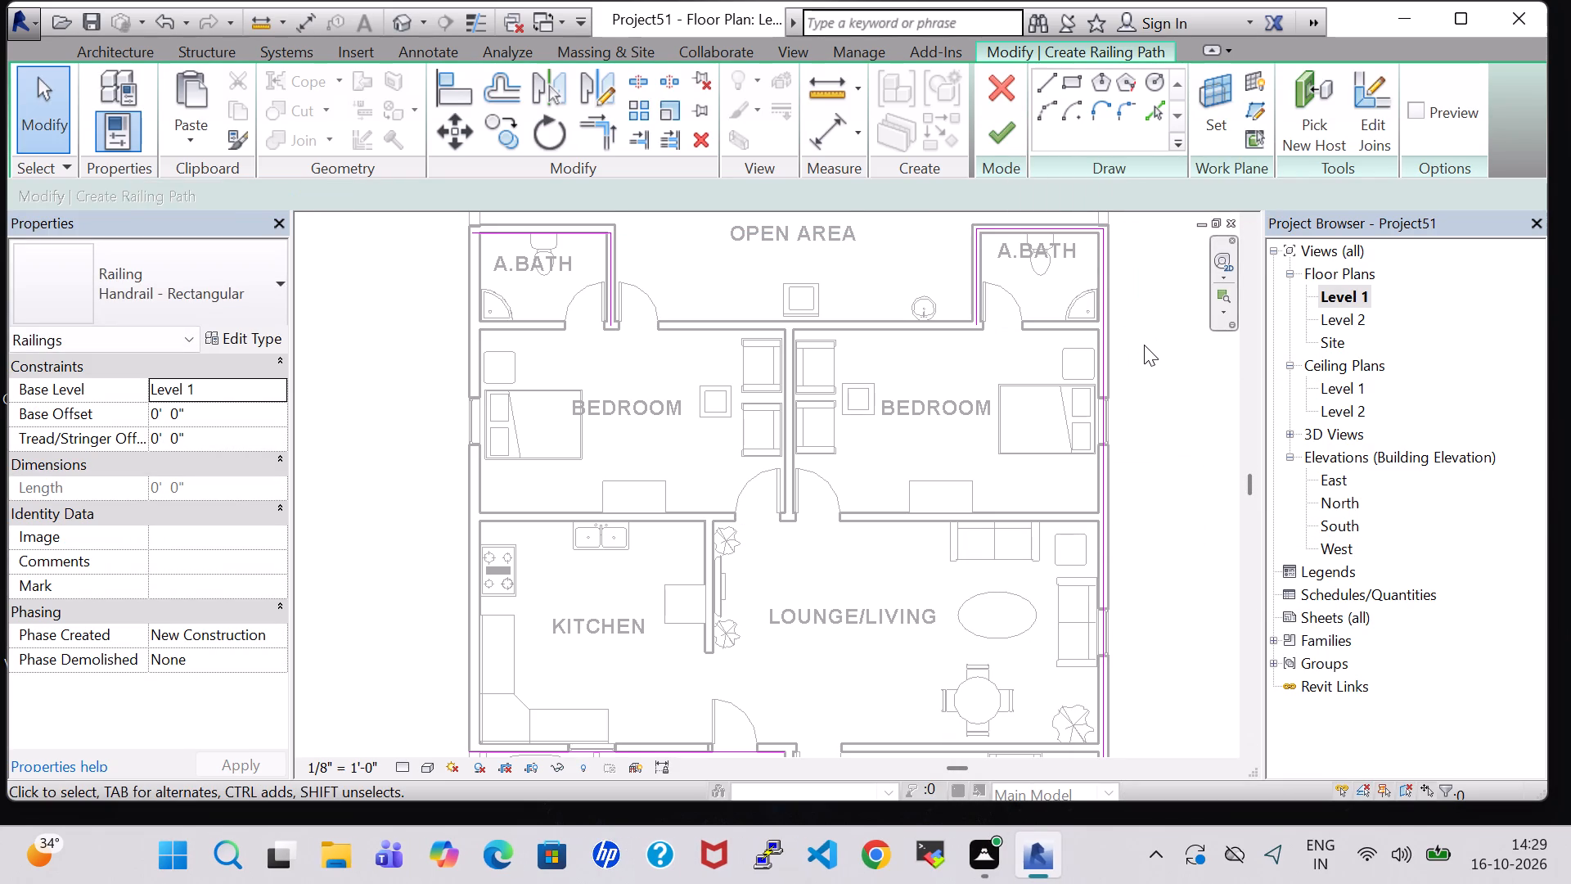
# Delete the railing path lines along the east outer wall and around both attached baths.
pyautogui.click(1107, 350)
pyautogui.press('Delete')
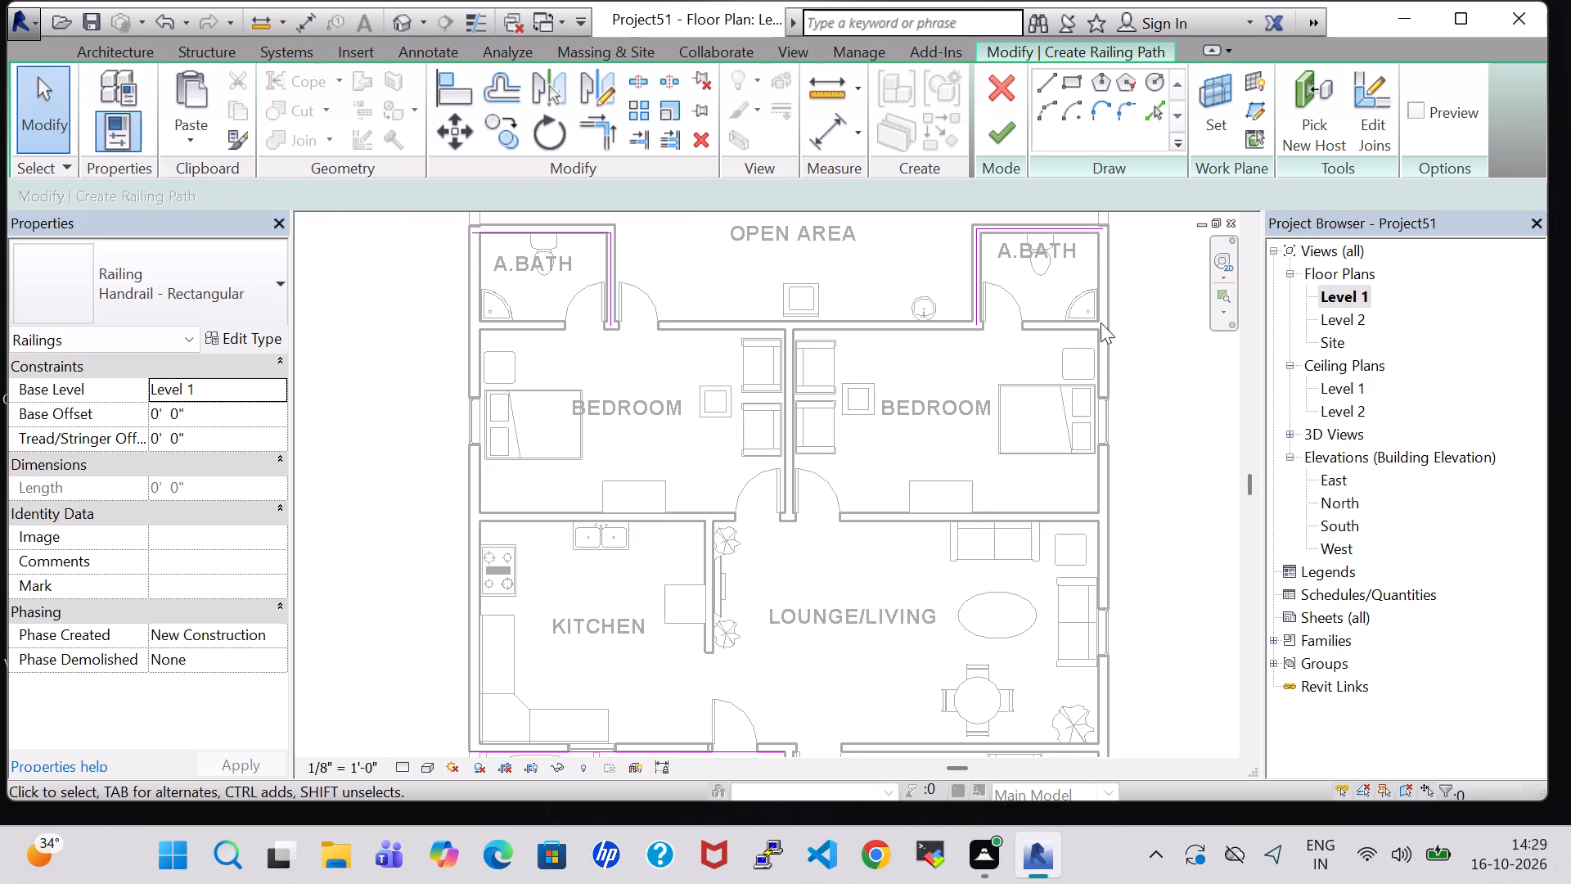
pyautogui.click(1078, 230)
pyautogui.press('Delete')
pyautogui.click(980, 260)
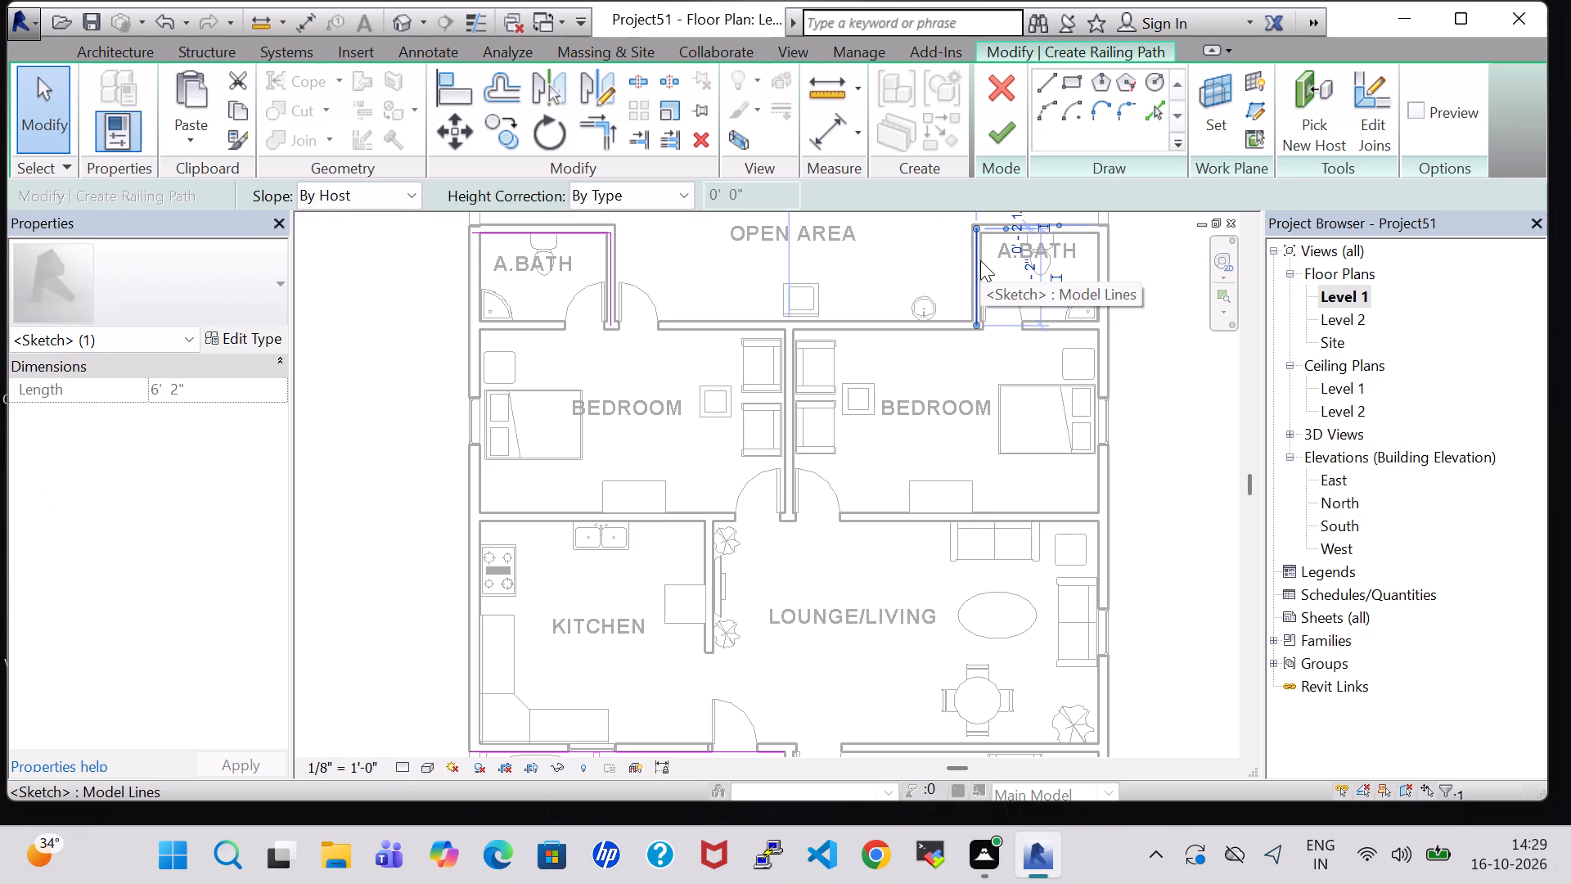
pyautogui.press('Delete')
pyautogui.click(566, 236)
pyautogui.press('Delete')
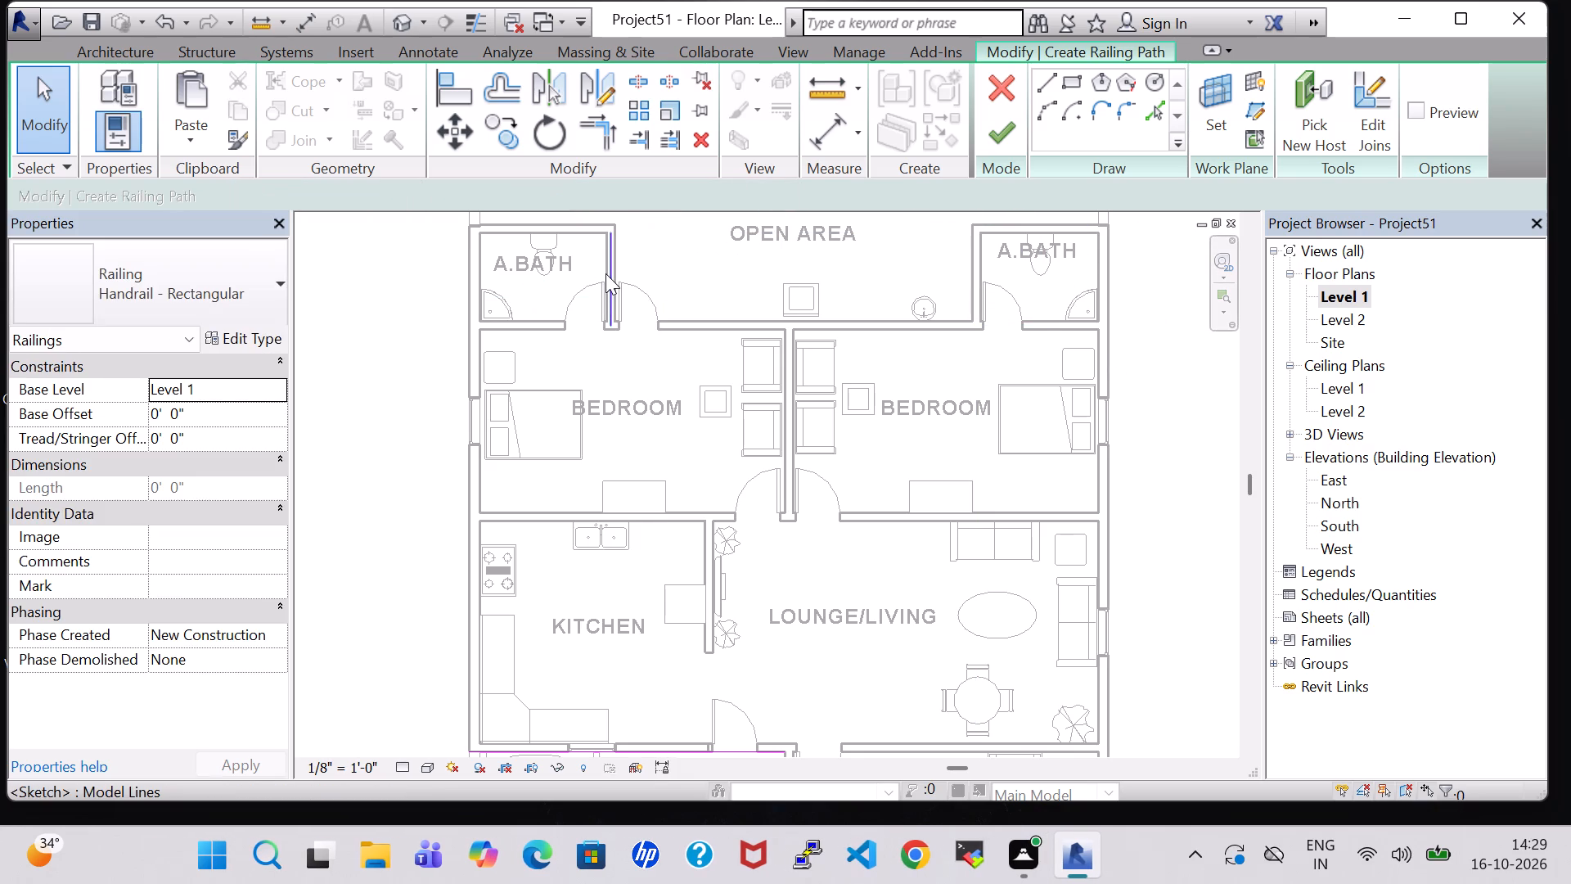
pyautogui.click(614, 277)
pyautogui.press('Delete')
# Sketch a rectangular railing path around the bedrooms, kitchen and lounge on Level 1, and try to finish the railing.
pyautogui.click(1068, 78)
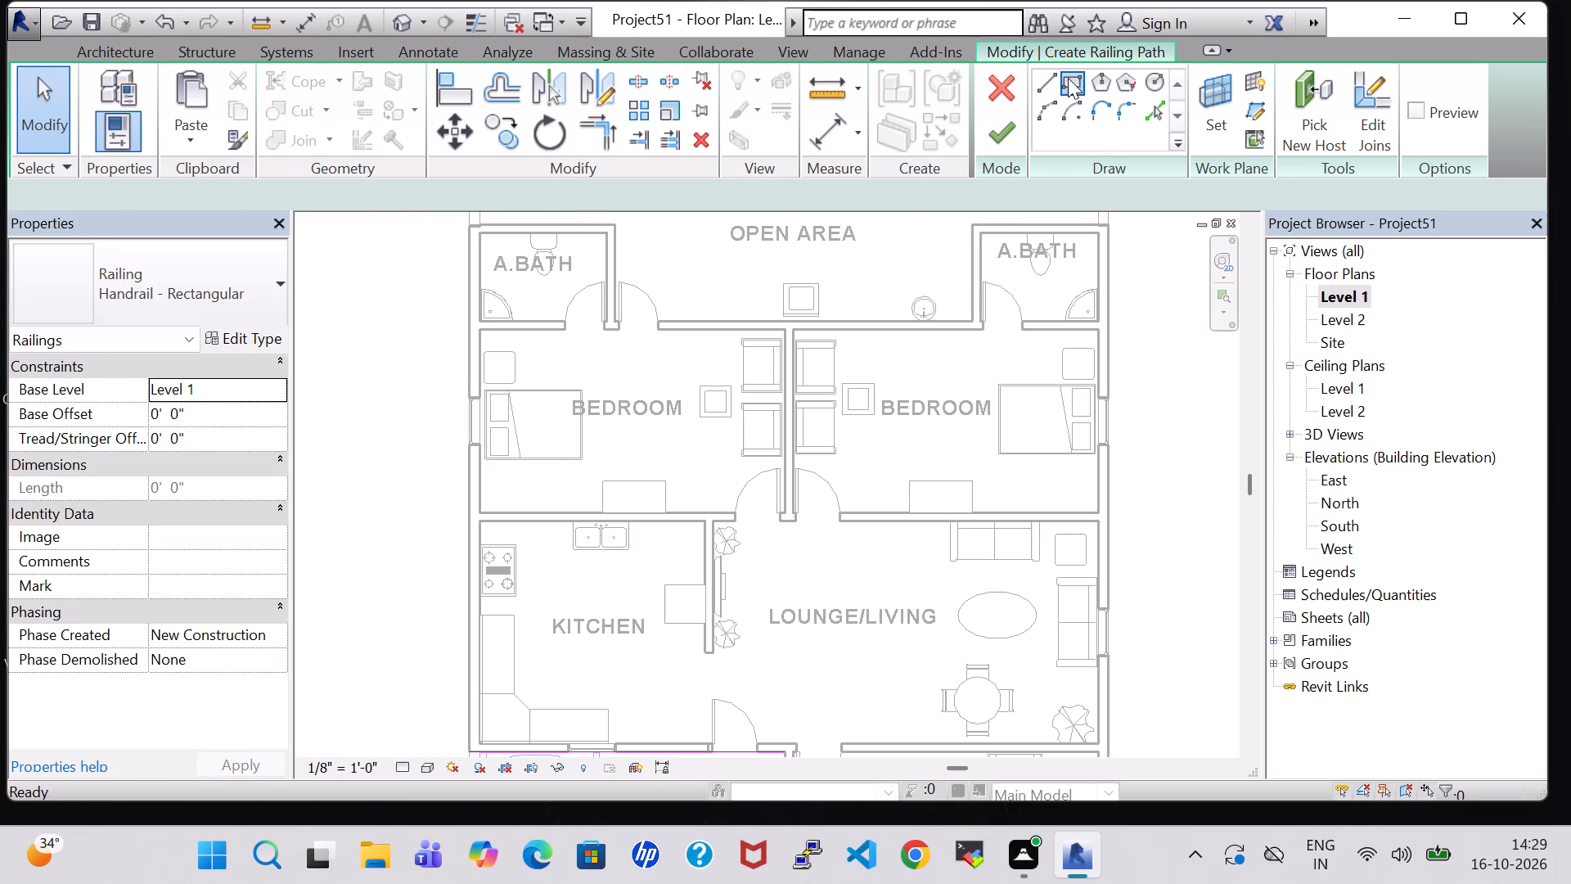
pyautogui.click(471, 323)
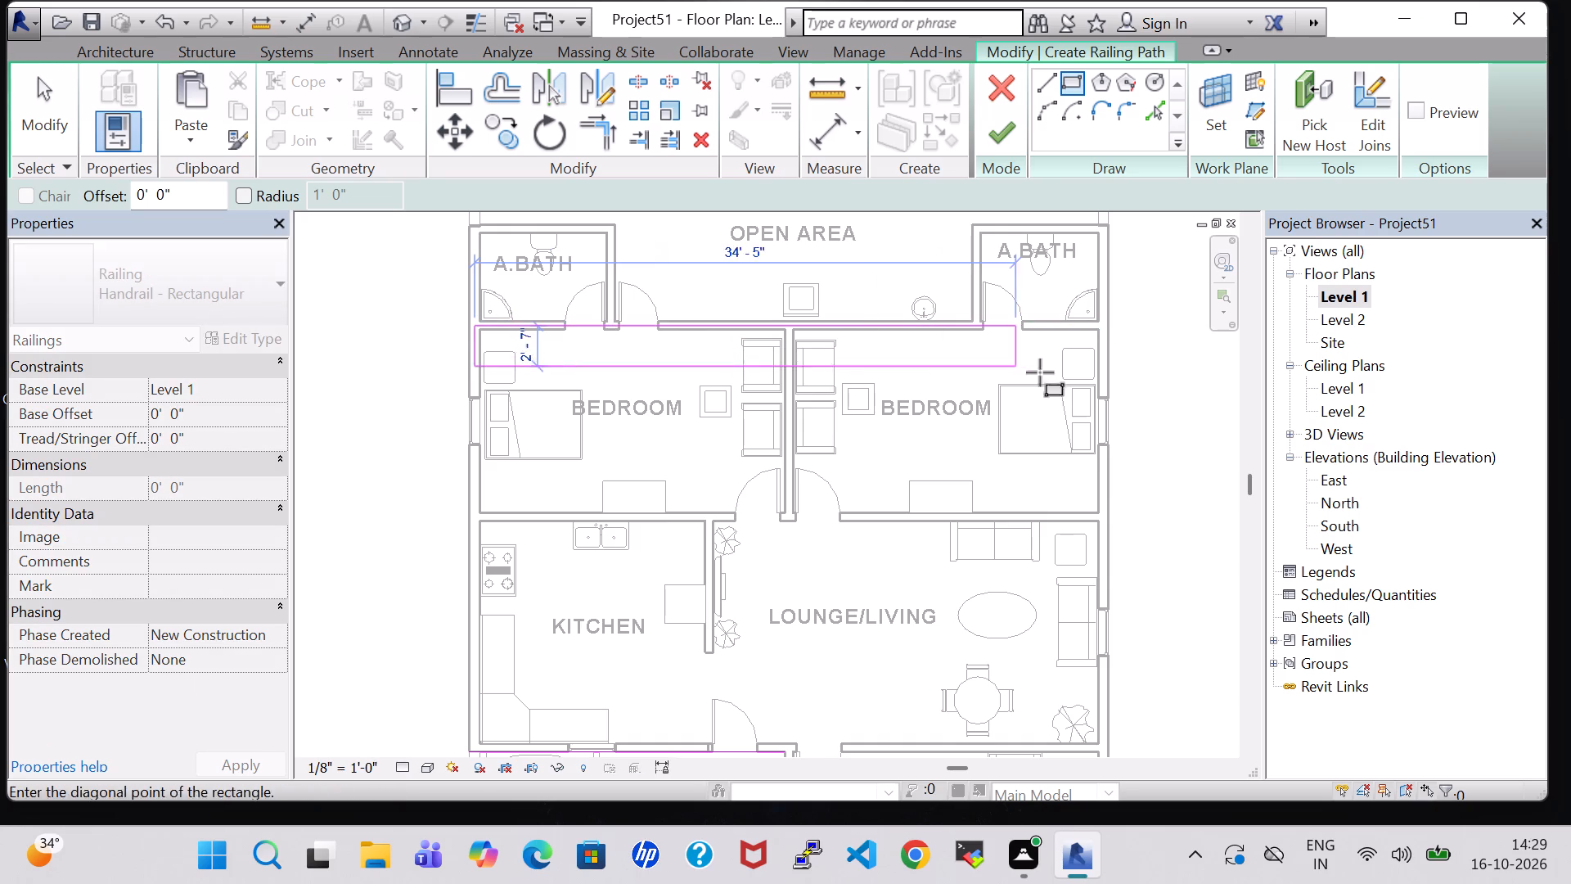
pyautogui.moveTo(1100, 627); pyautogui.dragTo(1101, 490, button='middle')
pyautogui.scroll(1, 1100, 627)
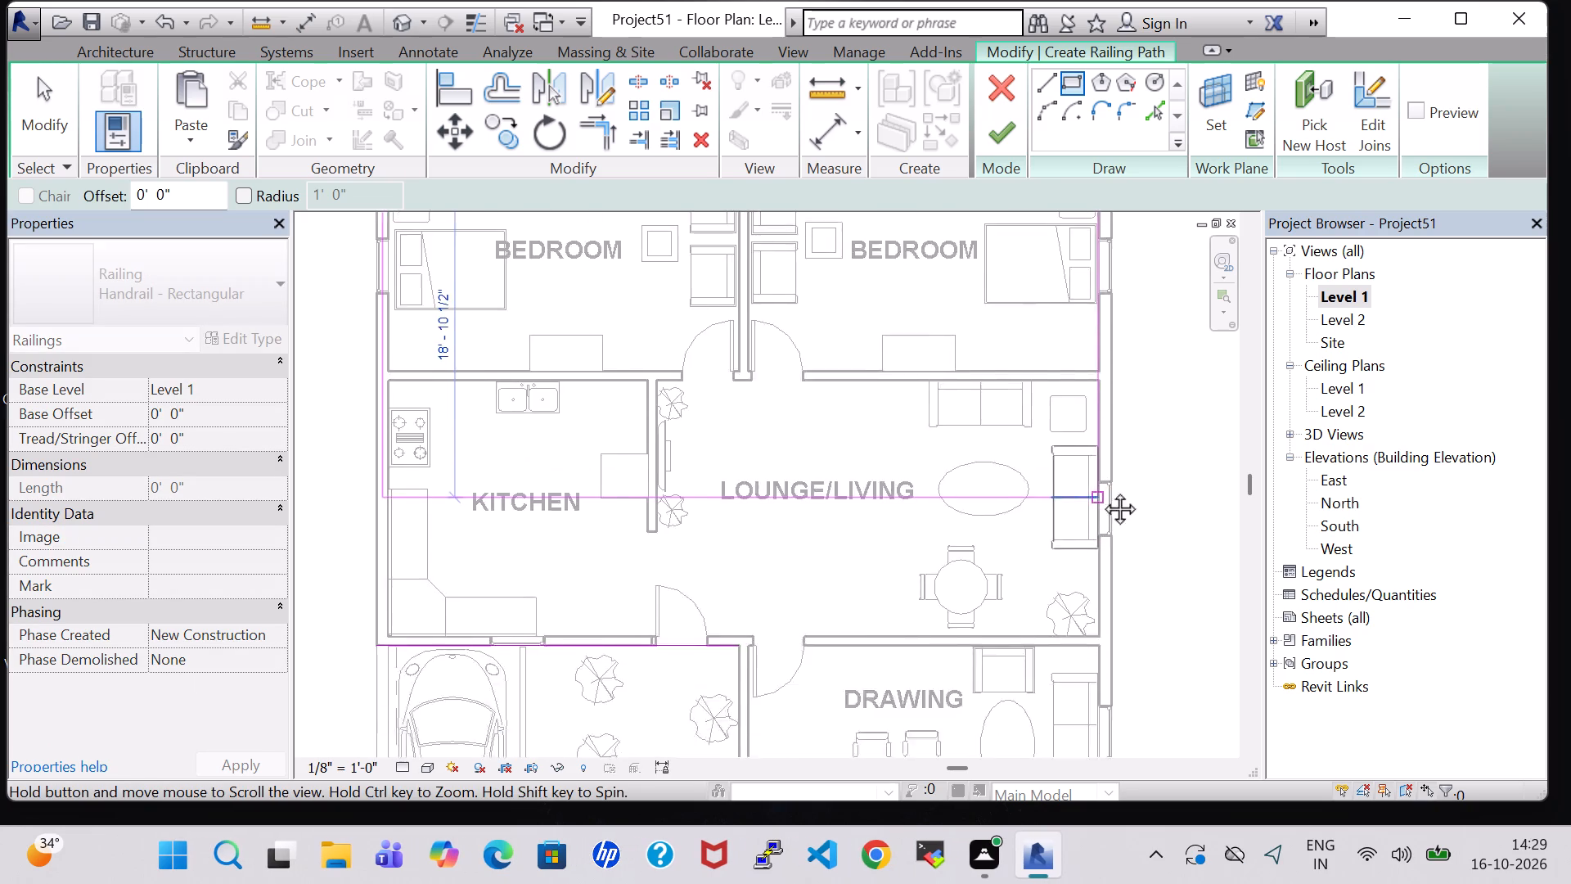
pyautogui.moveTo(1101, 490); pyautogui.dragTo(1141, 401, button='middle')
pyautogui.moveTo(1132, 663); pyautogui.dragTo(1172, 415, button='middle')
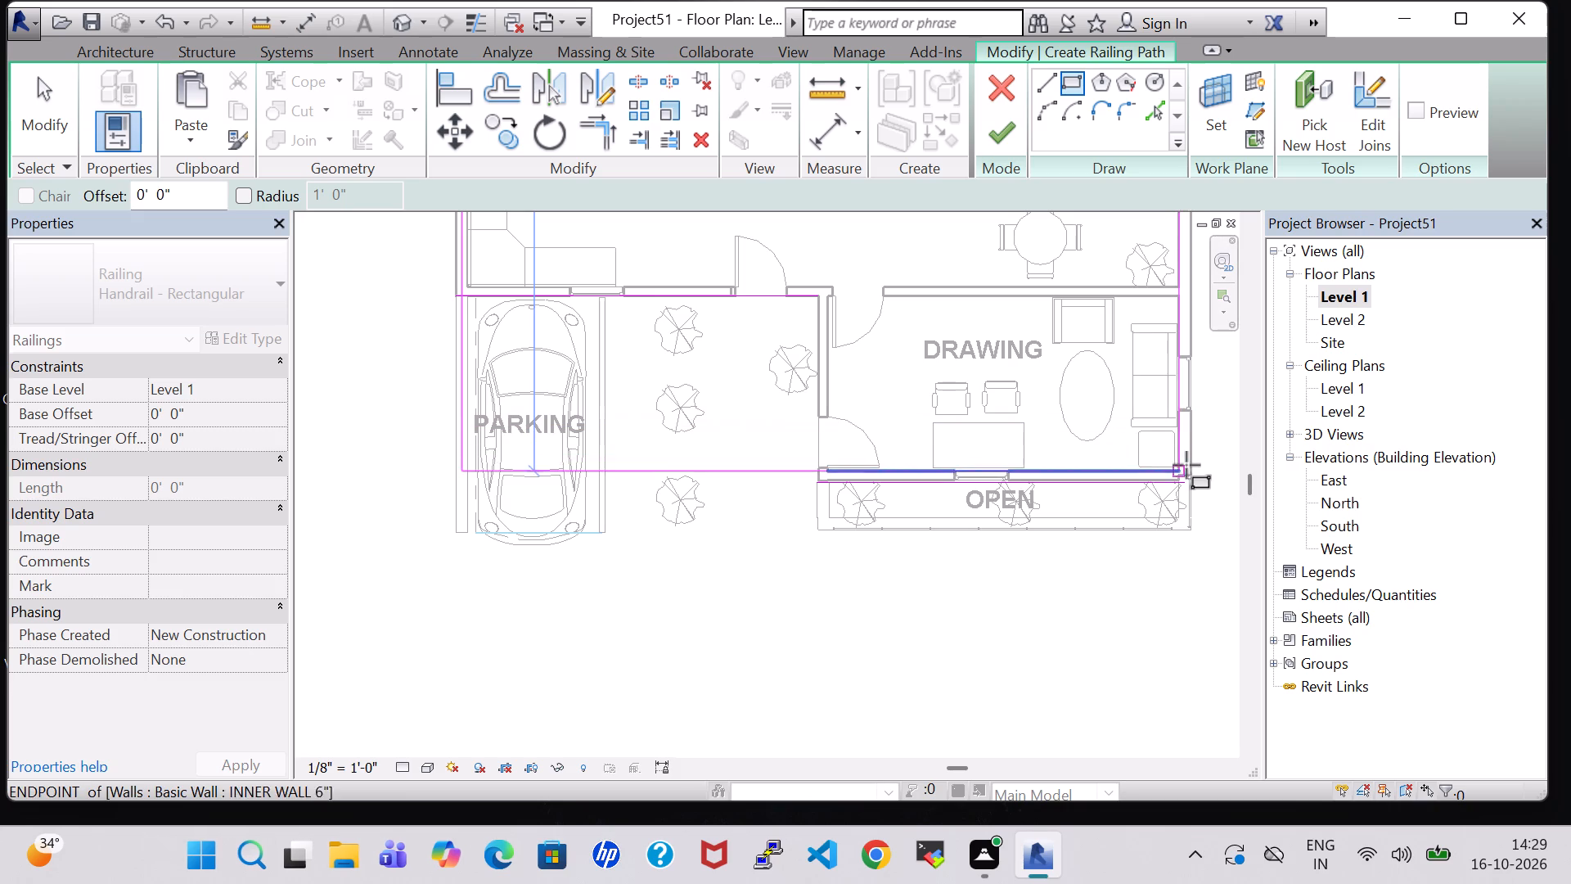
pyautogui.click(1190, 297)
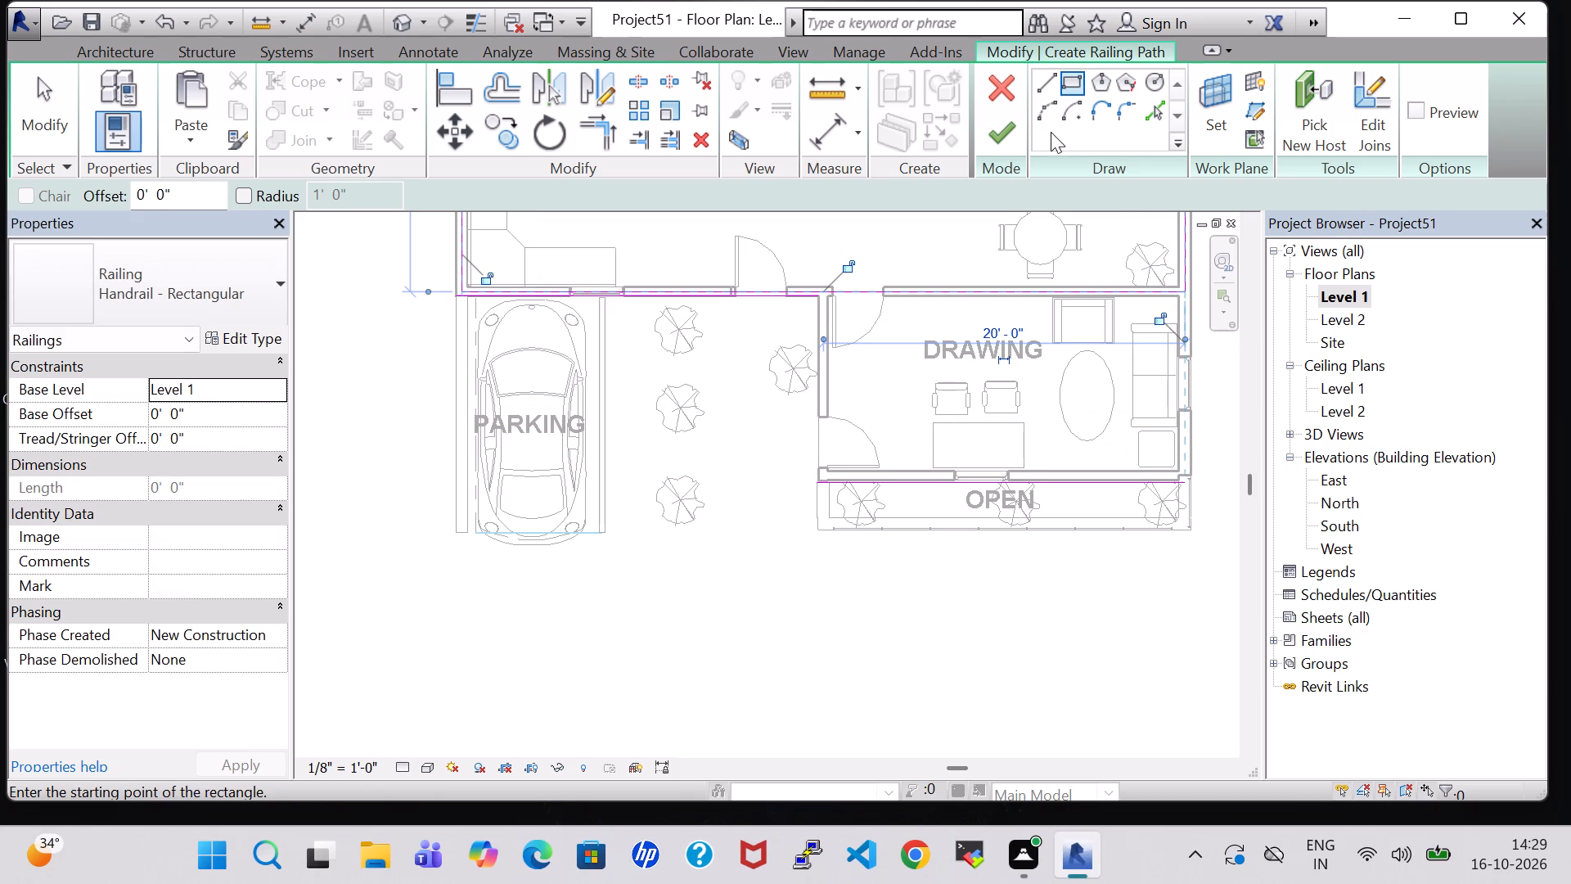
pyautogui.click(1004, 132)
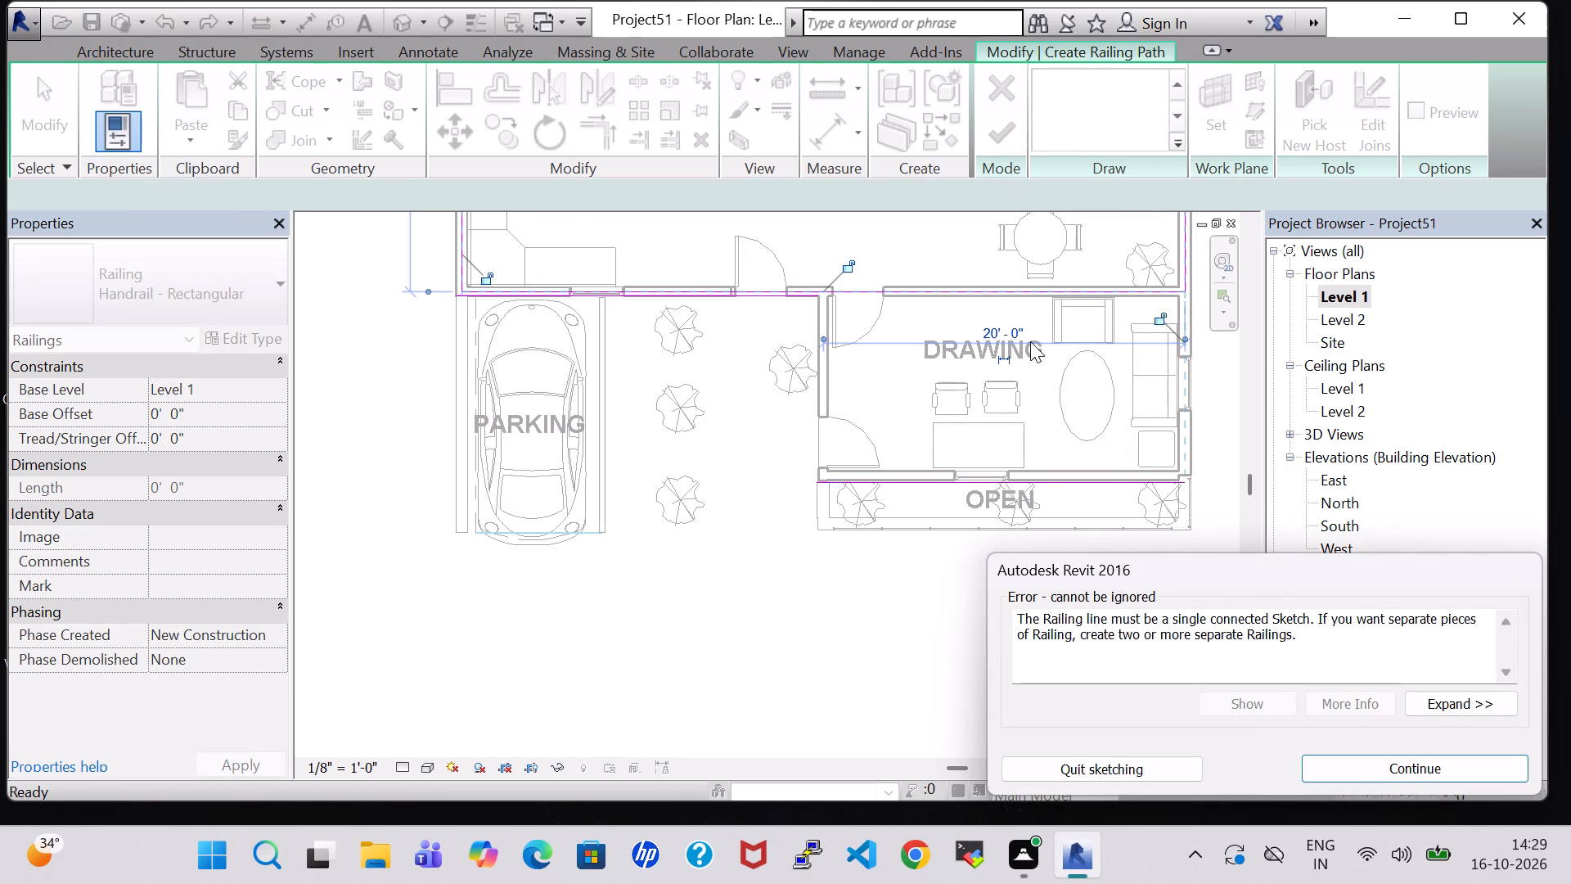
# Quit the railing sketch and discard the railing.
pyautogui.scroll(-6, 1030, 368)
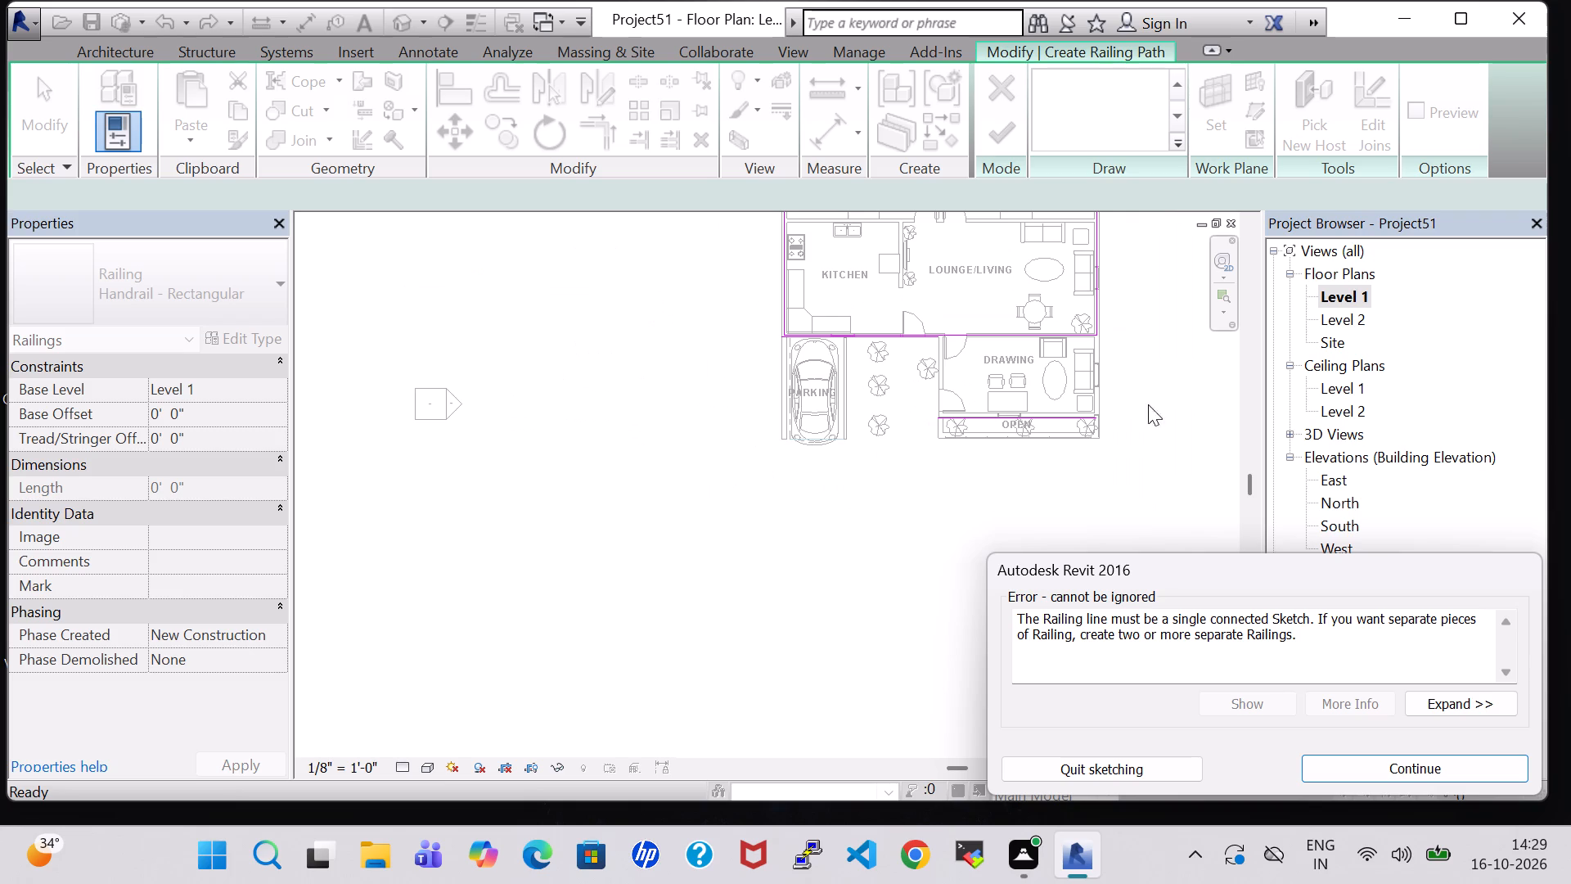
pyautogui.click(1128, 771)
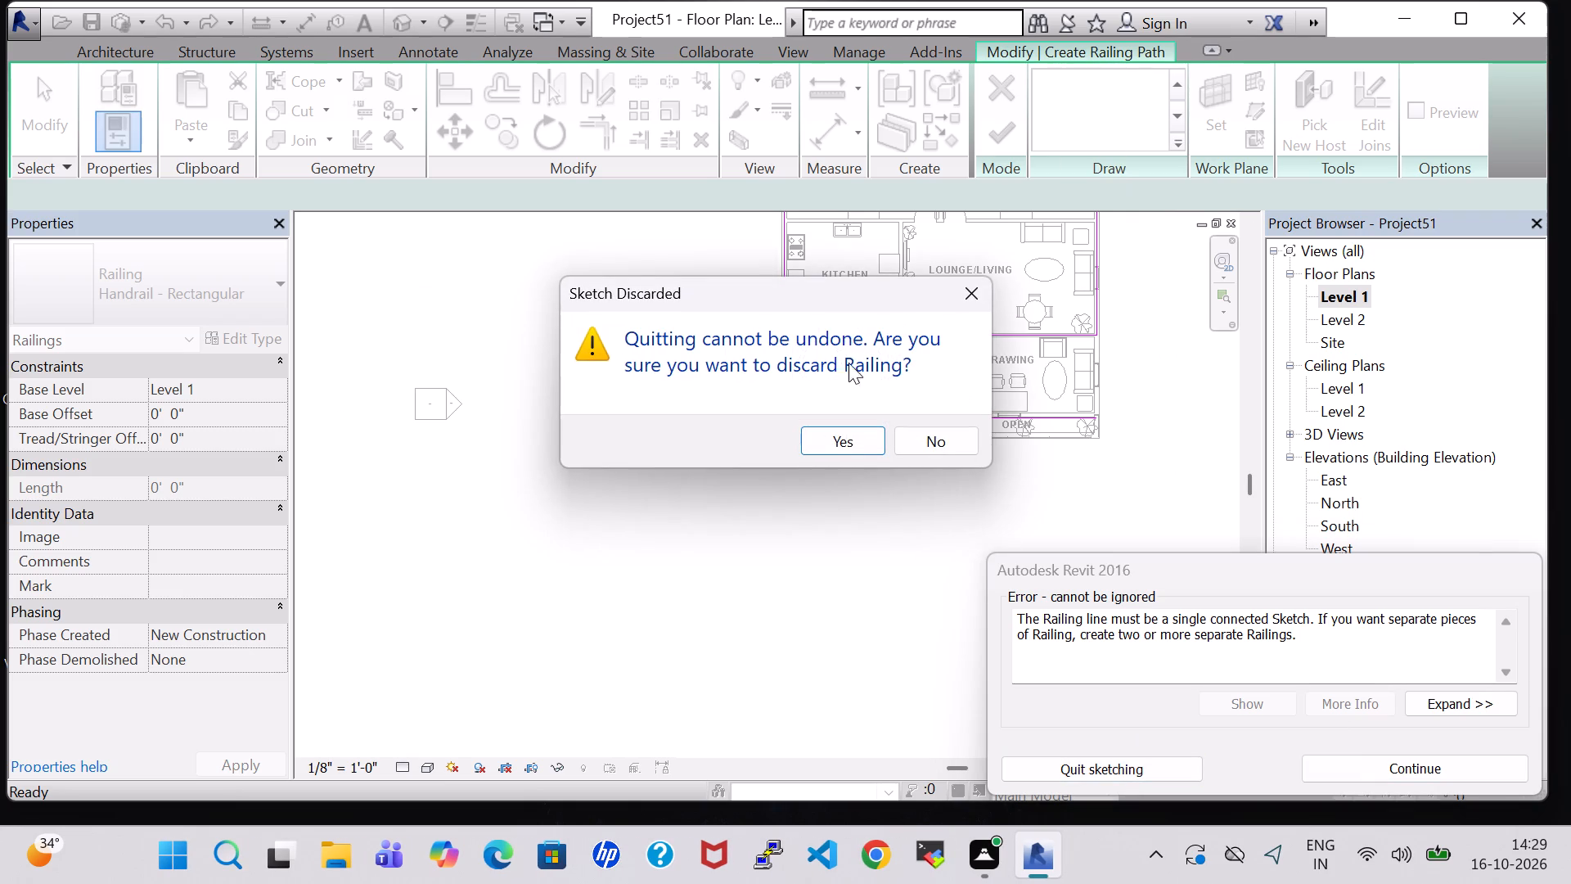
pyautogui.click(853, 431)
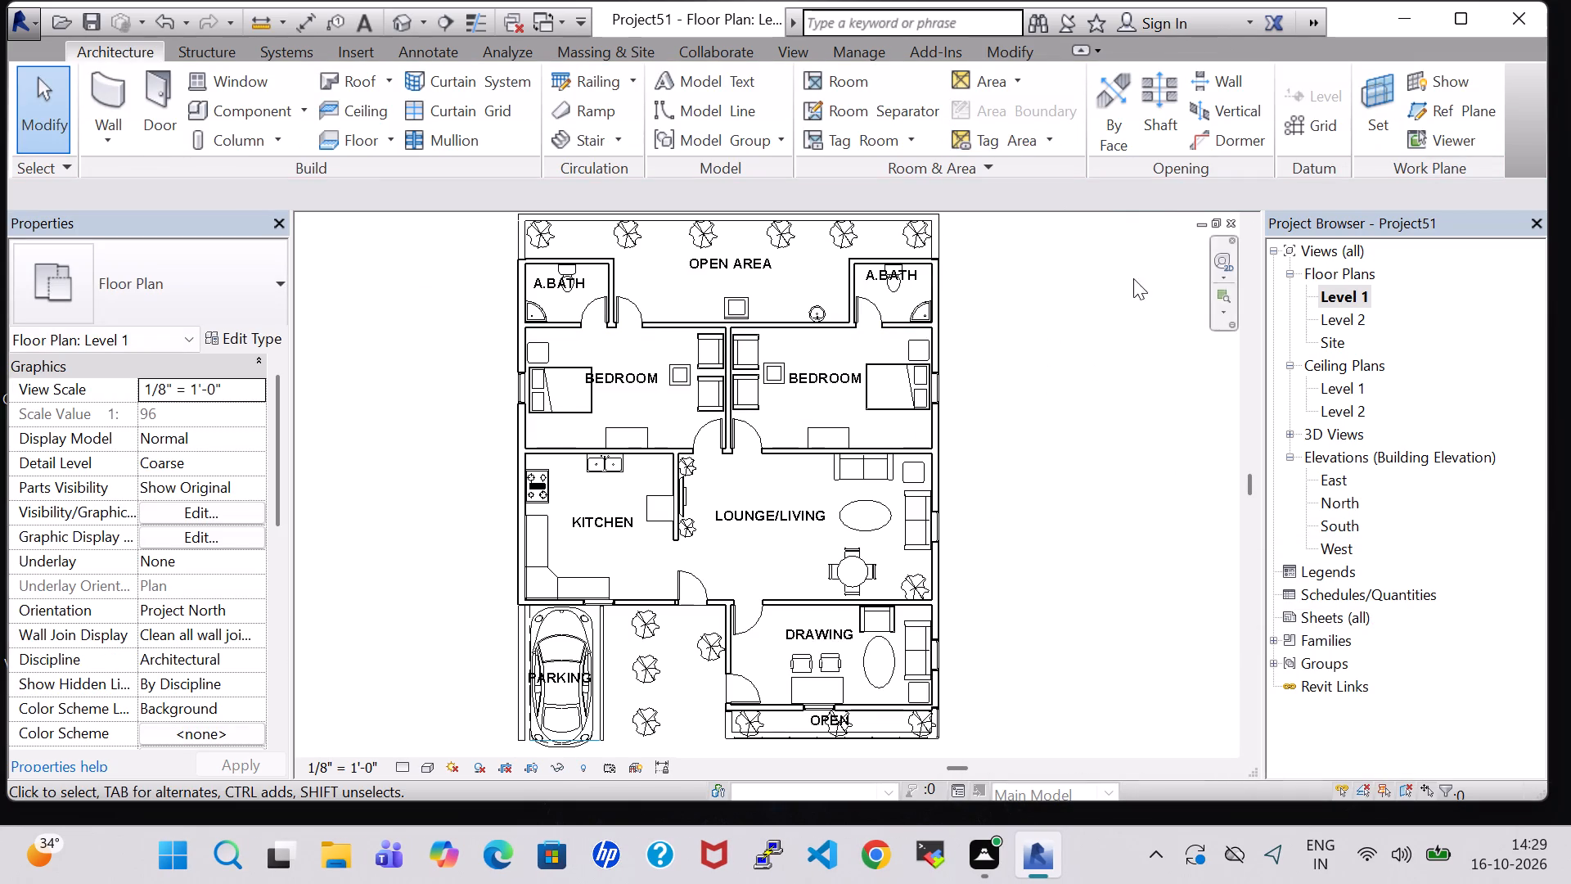
# Examine the house's front, parking area, side wall and rear open area from several angles in the 3D view.
pyautogui.click(401, 15)
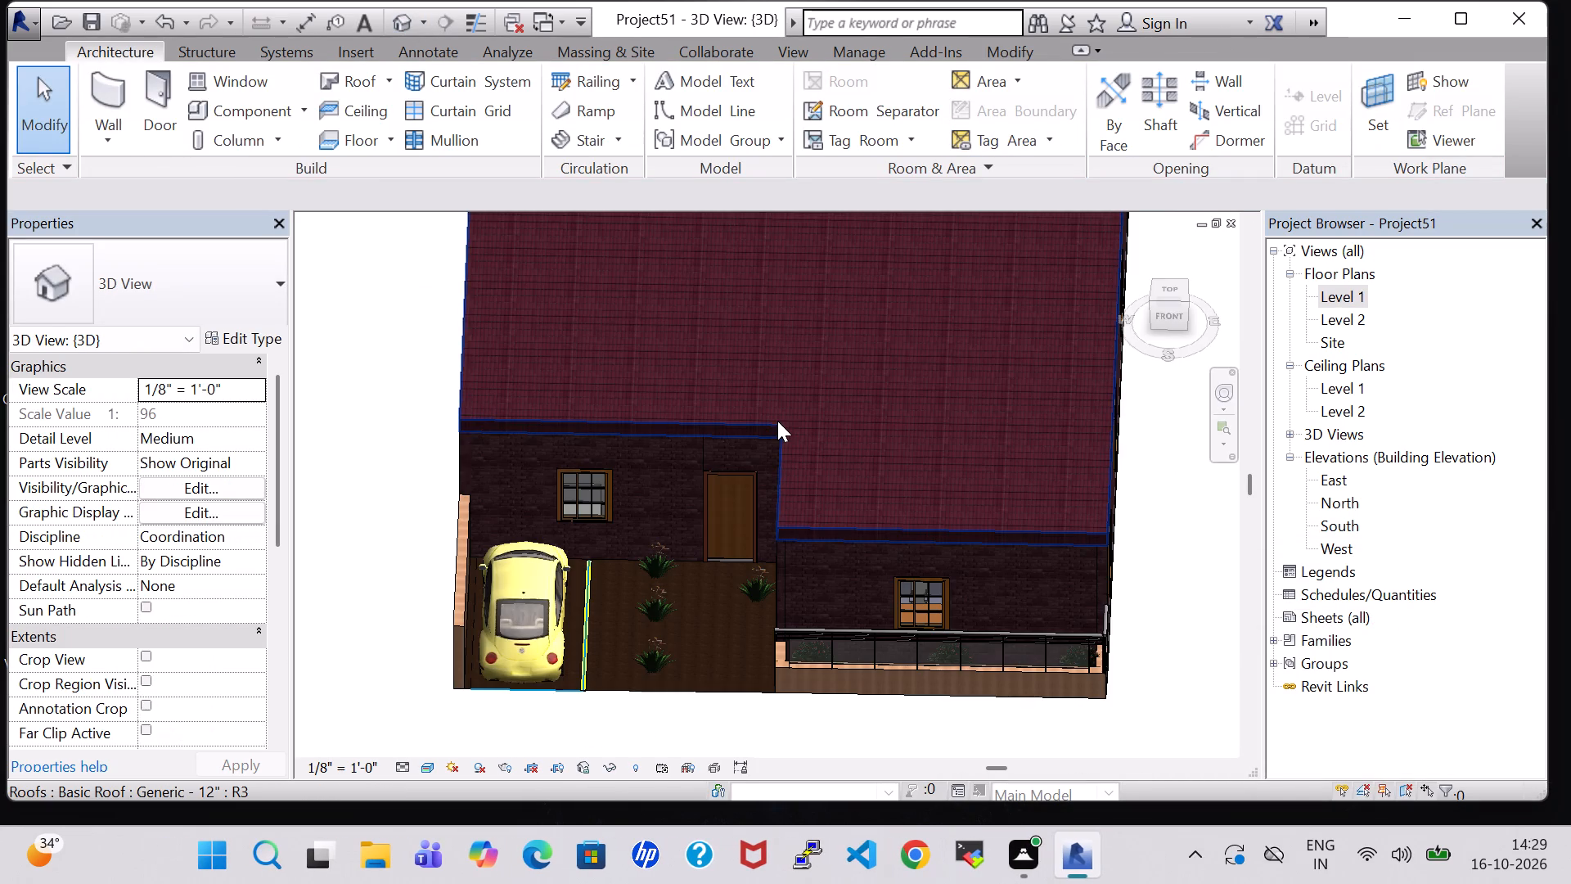
pyautogui.scroll(-2, 777, 421)
pyautogui.keyDown('shift'); pyautogui.moveTo(1066, 533); pyautogui.dragTo(1062, 478, button='middle'); pyautogui.keyUp('shift')
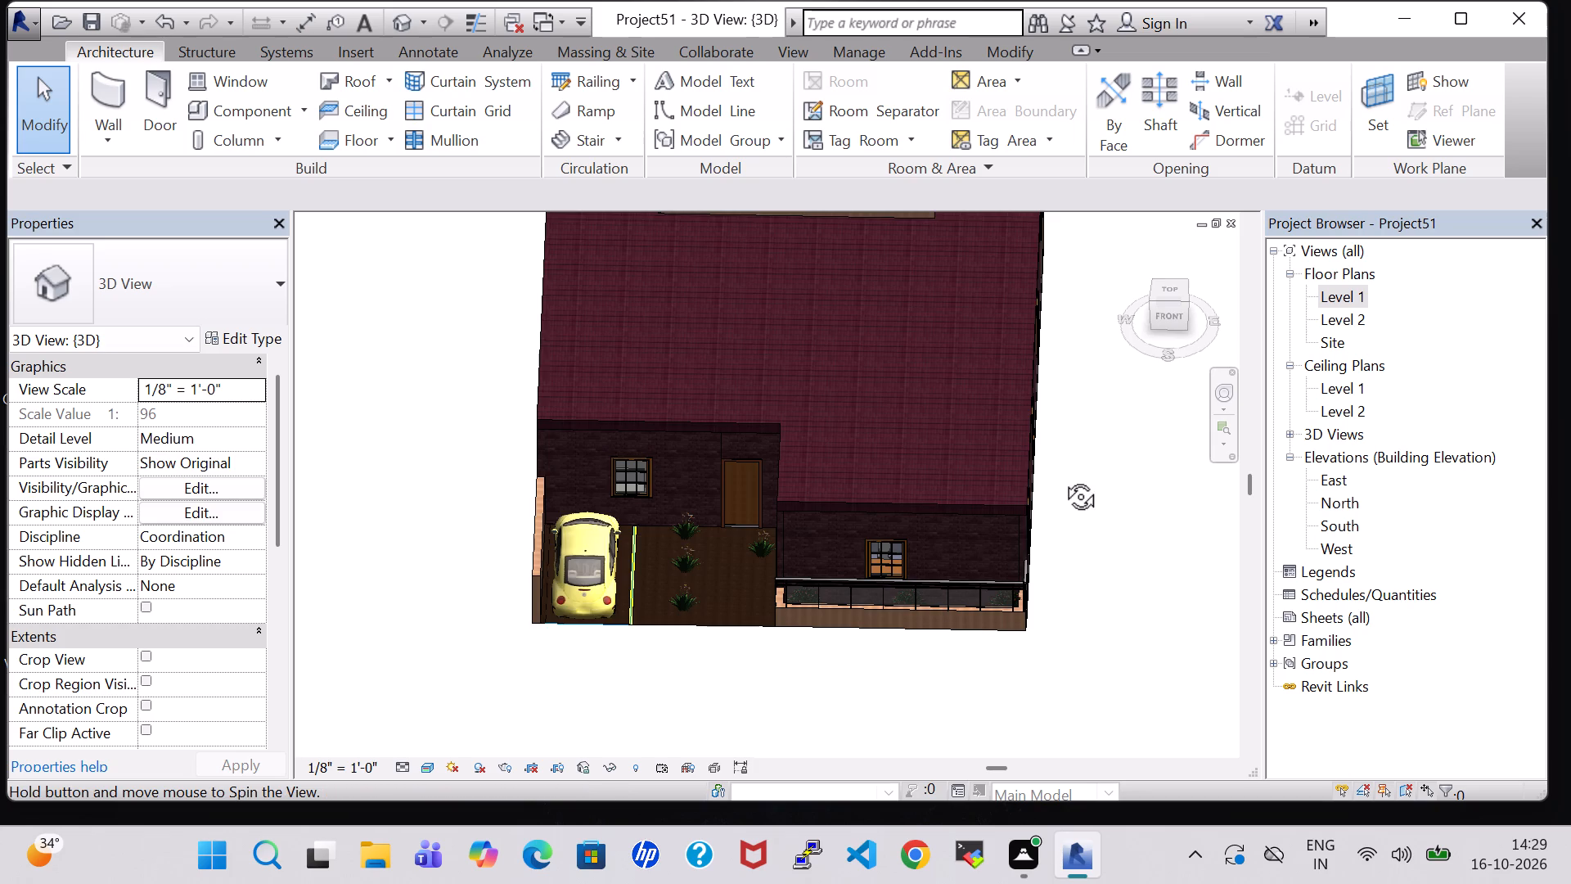
pyautogui.keyDown('shift'); pyautogui.moveTo(1062, 478); pyautogui.dragTo(1078, 365, button='middle'); pyautogui.keyUp('shift')
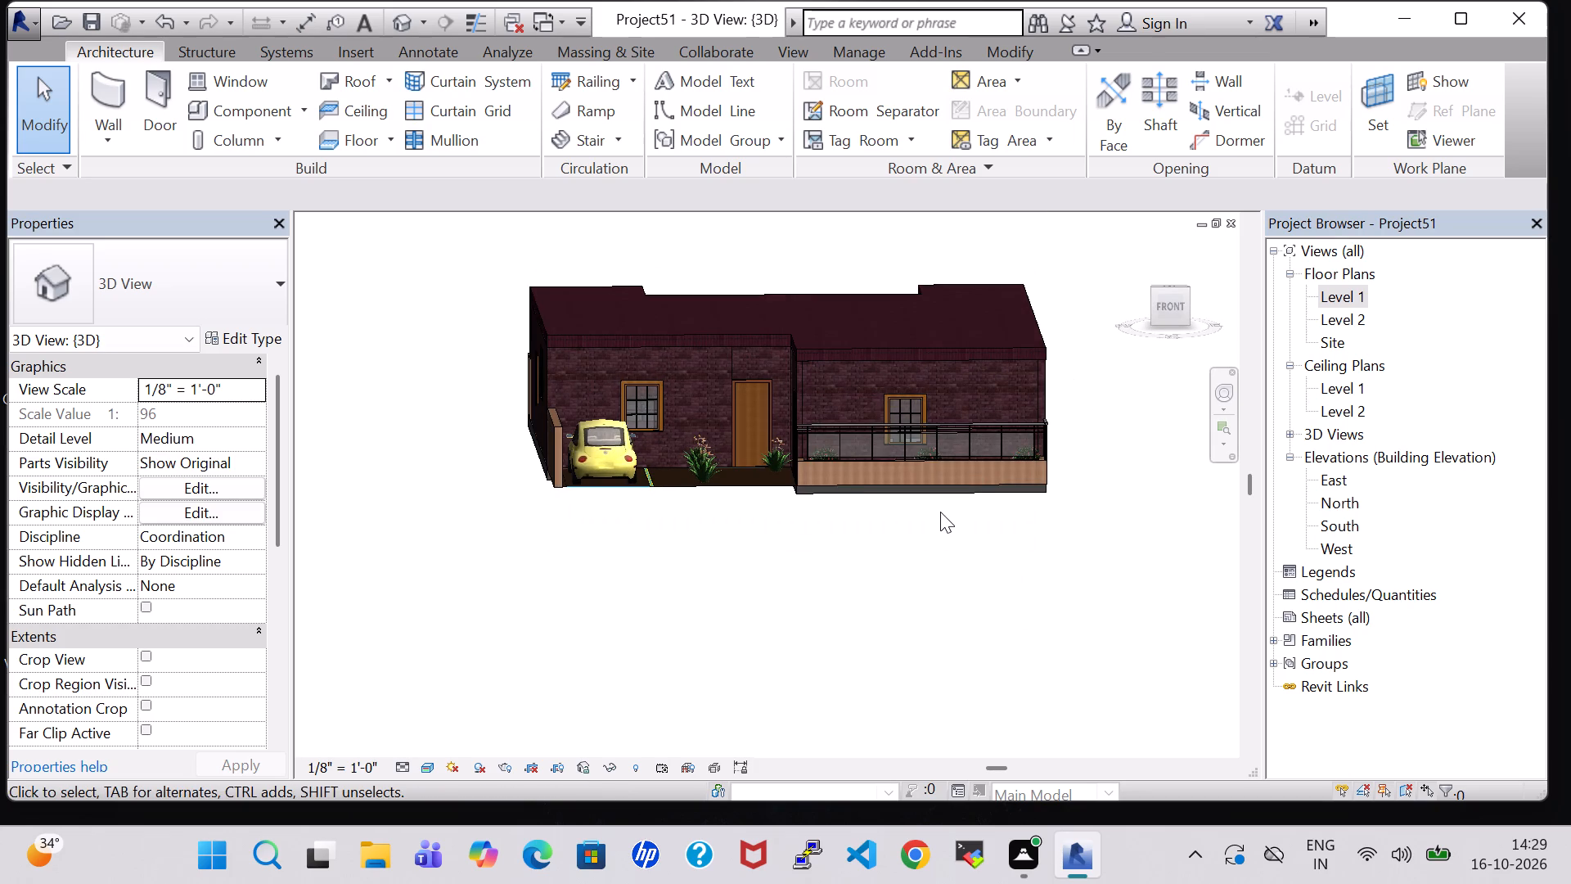
pyautogui.scroll(4, 940, 512)
pyautogui.keyDown('shift'); pyautogui.moveTo(749, 481); pyautogui.dragTo(785, 503, button='middle'); pyautogui.keyUp('shift')
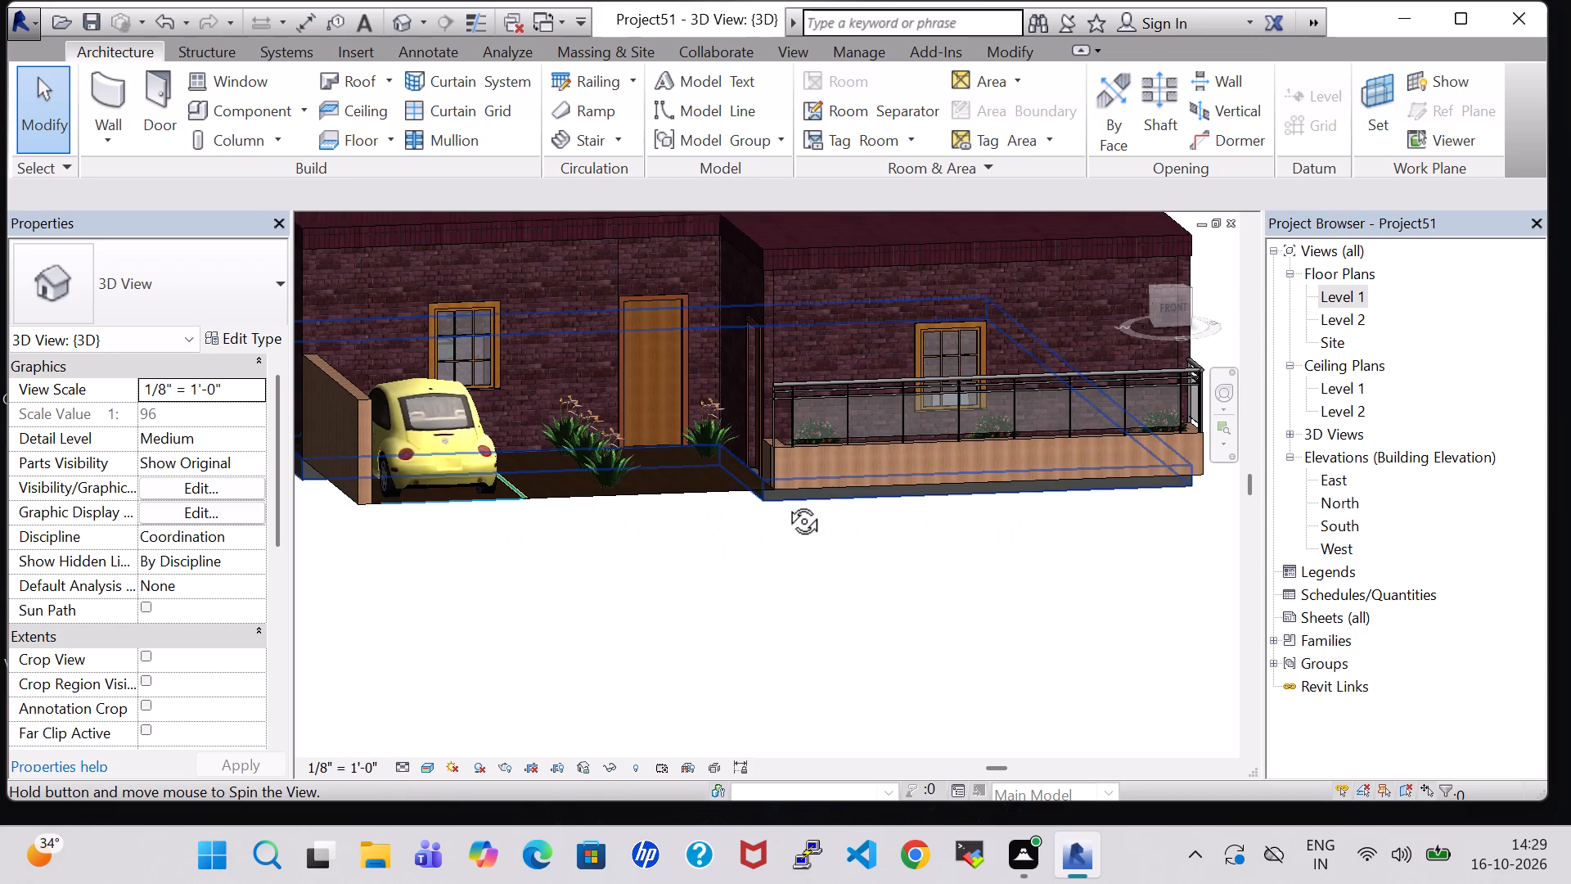
pyautogui.keyDown('shift'); pyautogui.moveTo(884, 516); pyautogui.dragTo(881, 593, button='middle'); pyautogui.keyUp('shift')
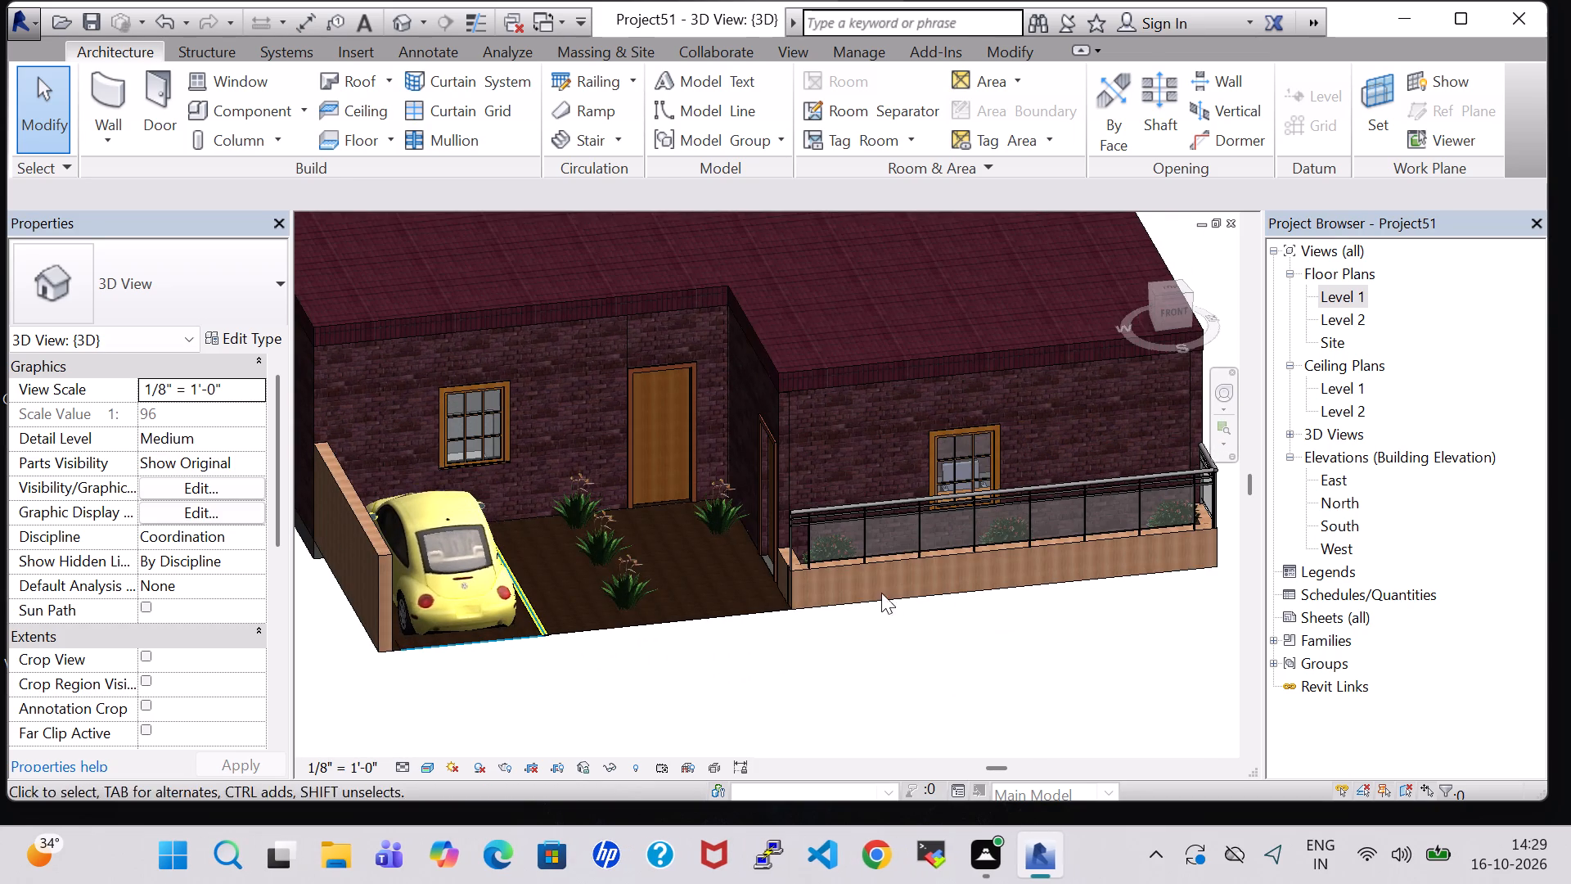
pyautogui.keyDown('shift'); pyautogui.moveTo(817, 622); pyautogui.dragTo(943, 622, button='middle'); pyautogui.keyUp('shift')
pyautogui.keyDown('shift'); pyautogui.scroll(1, 943, 622); pyautogui.keyUp('shift')
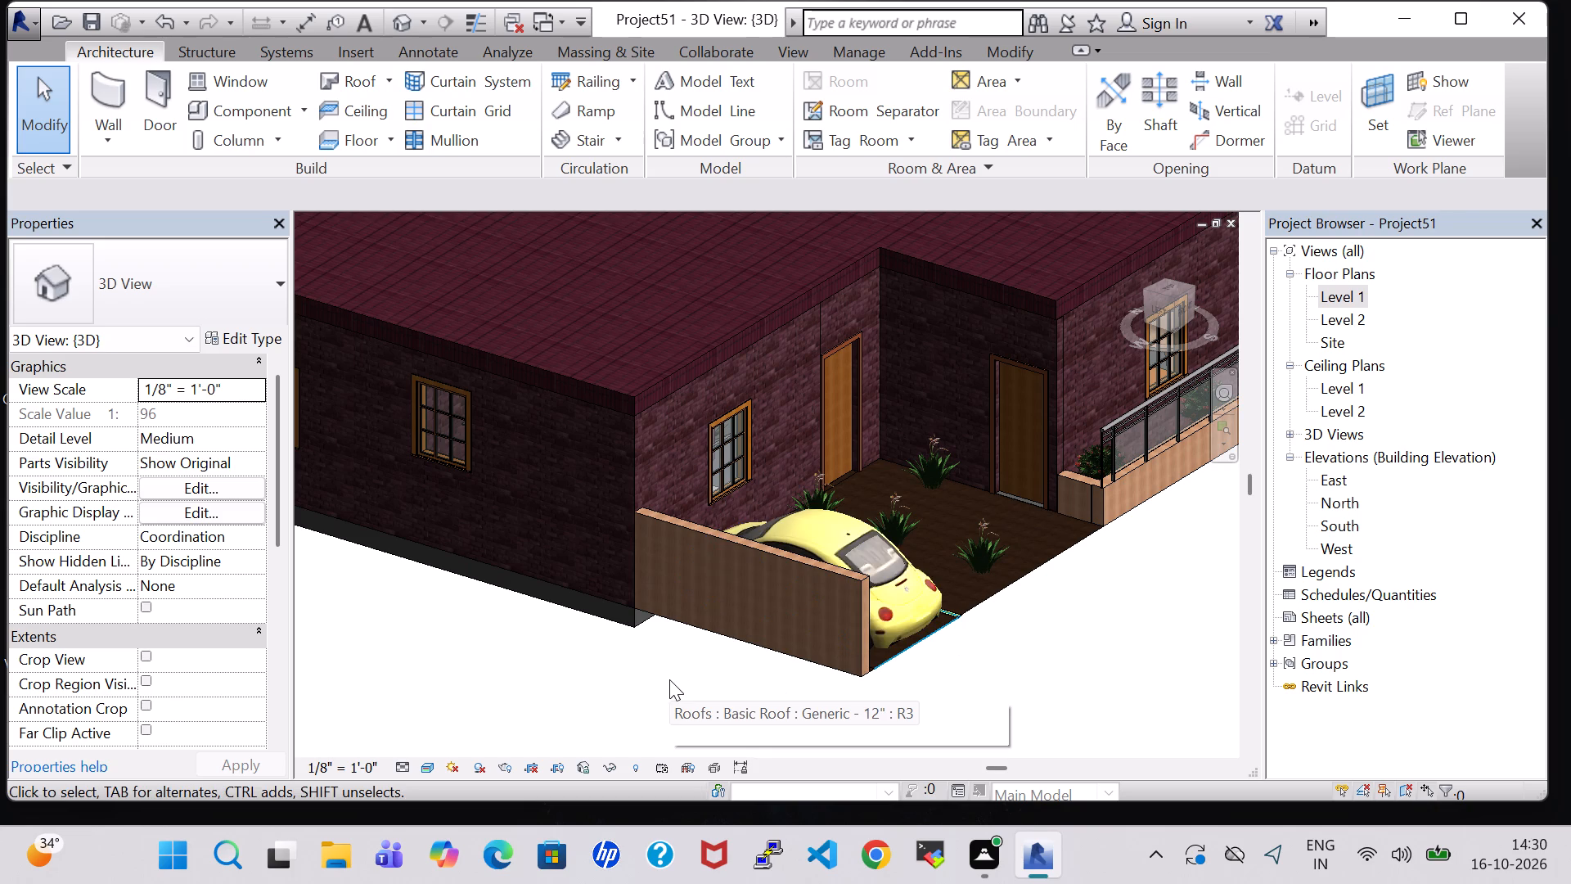
pyautogui.keyDown('shift'); pyautogui.moveTo(701, 677); pyautogui.dragTo(803, 675, button='middle'); pyautogui.keyUp('shift')
pyautogui.keyDown('shift'); pyautogui.moveTo(606, 614); pyautogui.dragTo(787, 650, button='middle'); pyautogui.keyUp('shift')
pyautogui.keyDown('shift'); pyautogui.moveTo(374, 652); pyautogui.dragTo(651, 666, button='middle'); pyautogui.keyUp('shift')
pyautogui.keyDown('shift'); pyautogui.scroll(1, 400, 655); pyautogui.keyUp('shift')
pyautogui.click(1155, 665)
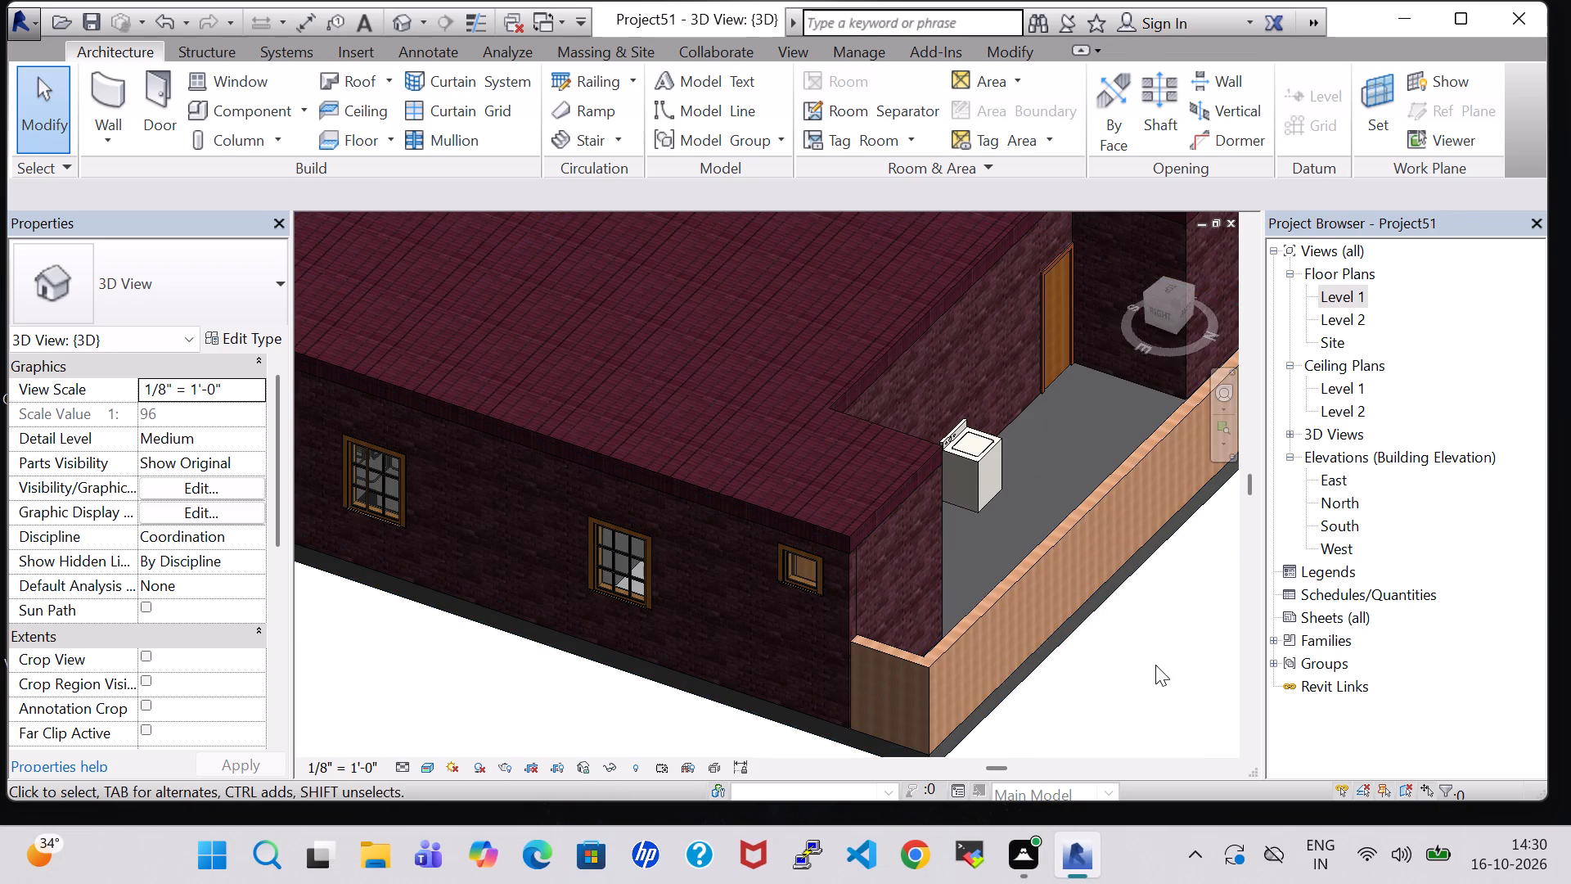
pyautogui.moveTo(1166, 620); pyautogui.dragTo(1034, 644, button='middle')
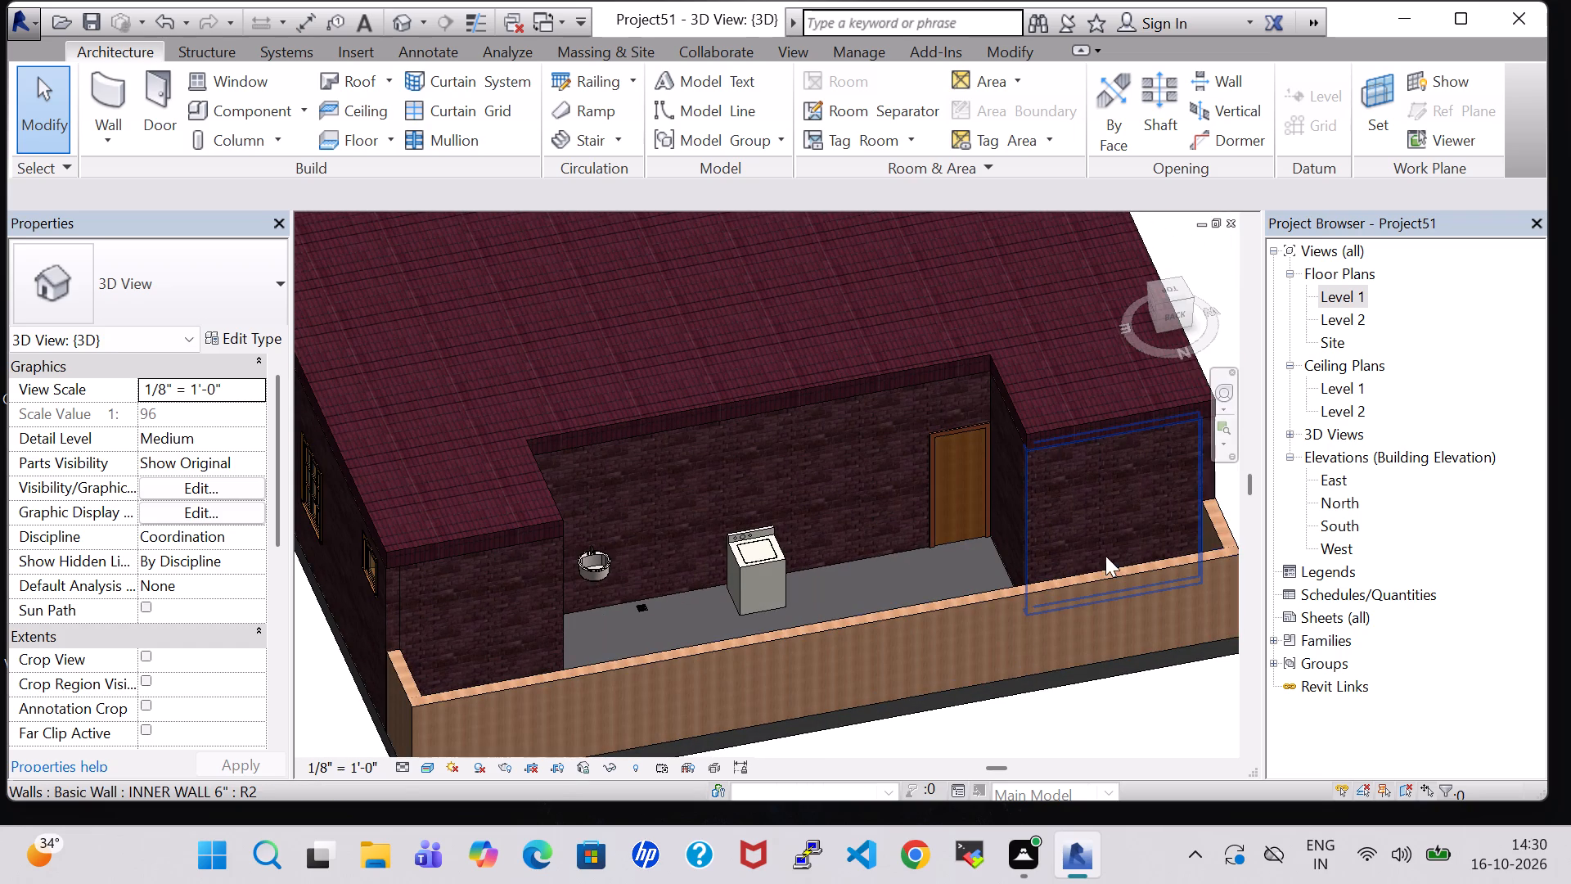
# Open the Level 1 floor plan and look over the rooms, furniture and labels from the open area to the parking.
pyautogui.doubleClick(1334, 307)
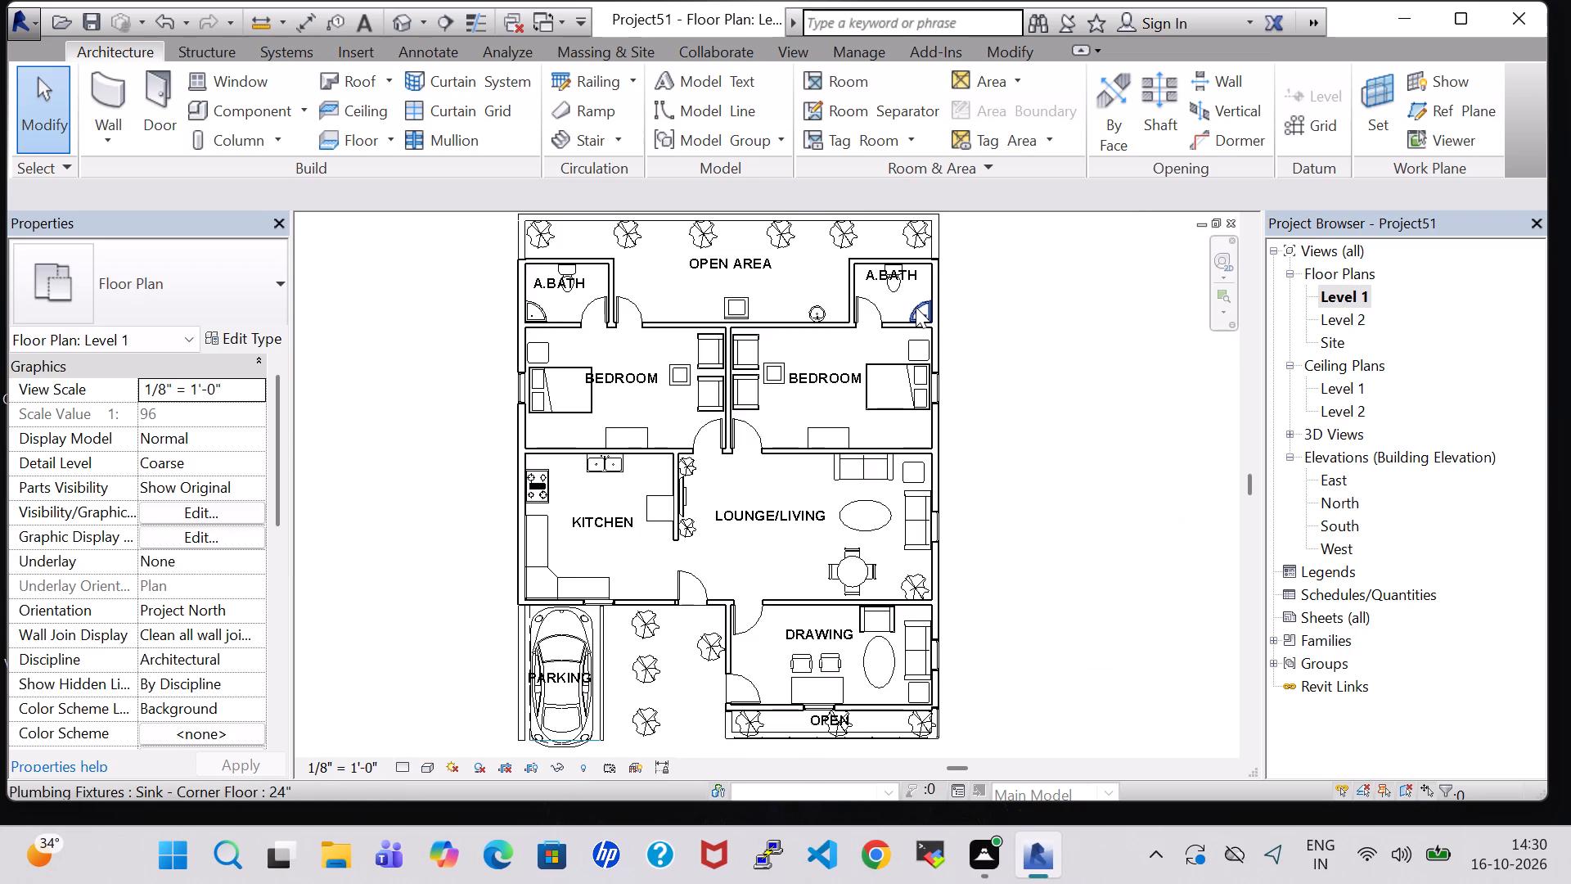
pyautogui.scroll(-2, 918, 327)
pyautogui.middleClick(950, 388)
pyautogui.scroll(2, 950, 388)
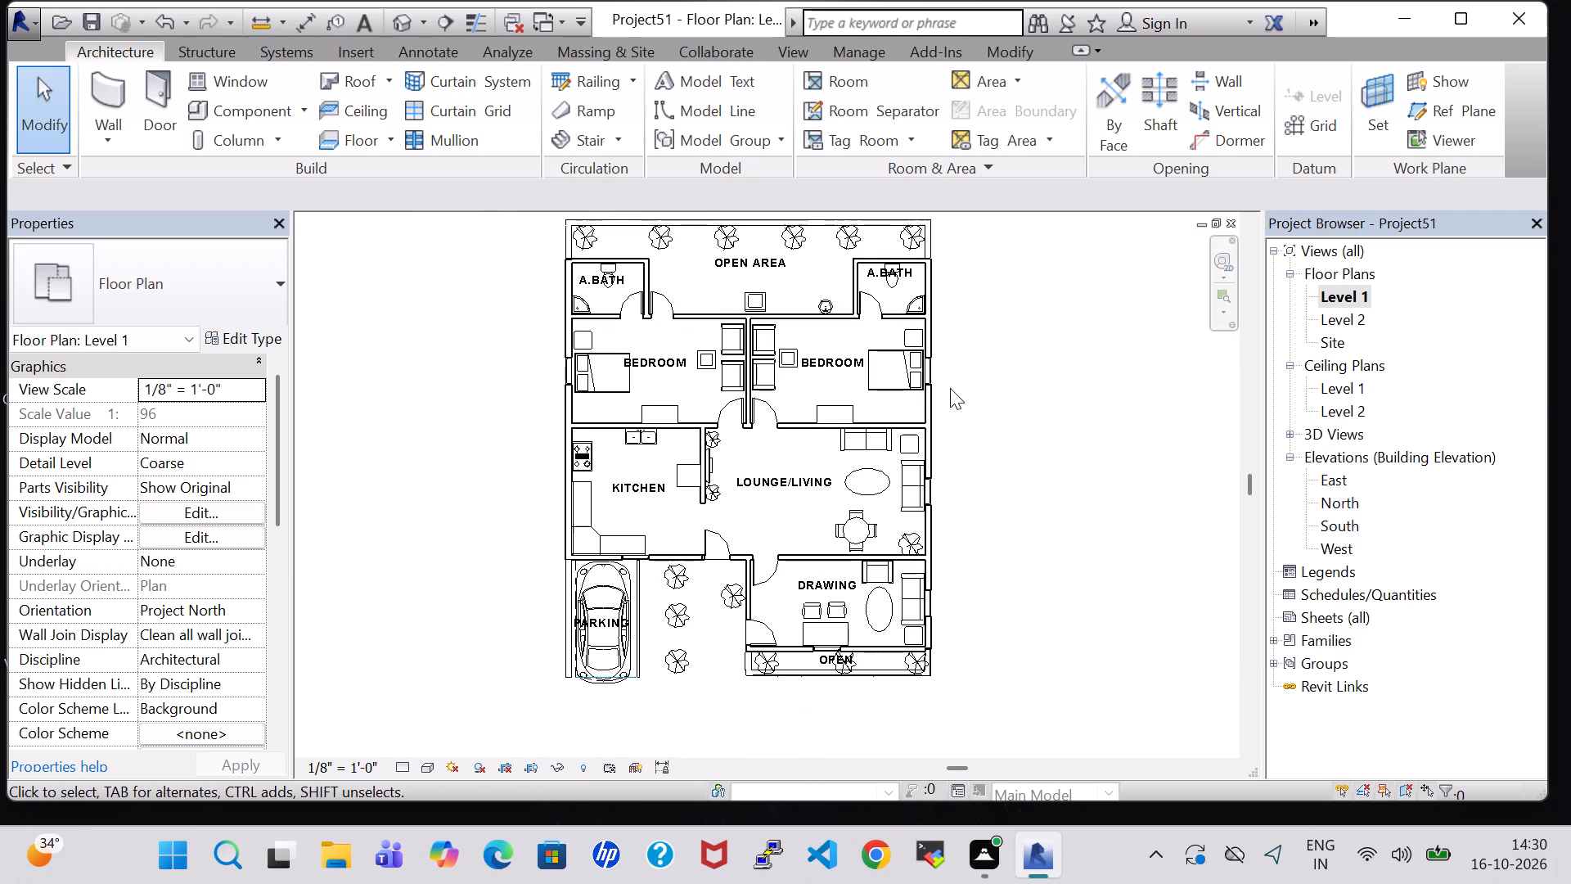
pyautogui.moveTo(952, 420); pyautogui.dragTo(952, 349, button='middle')
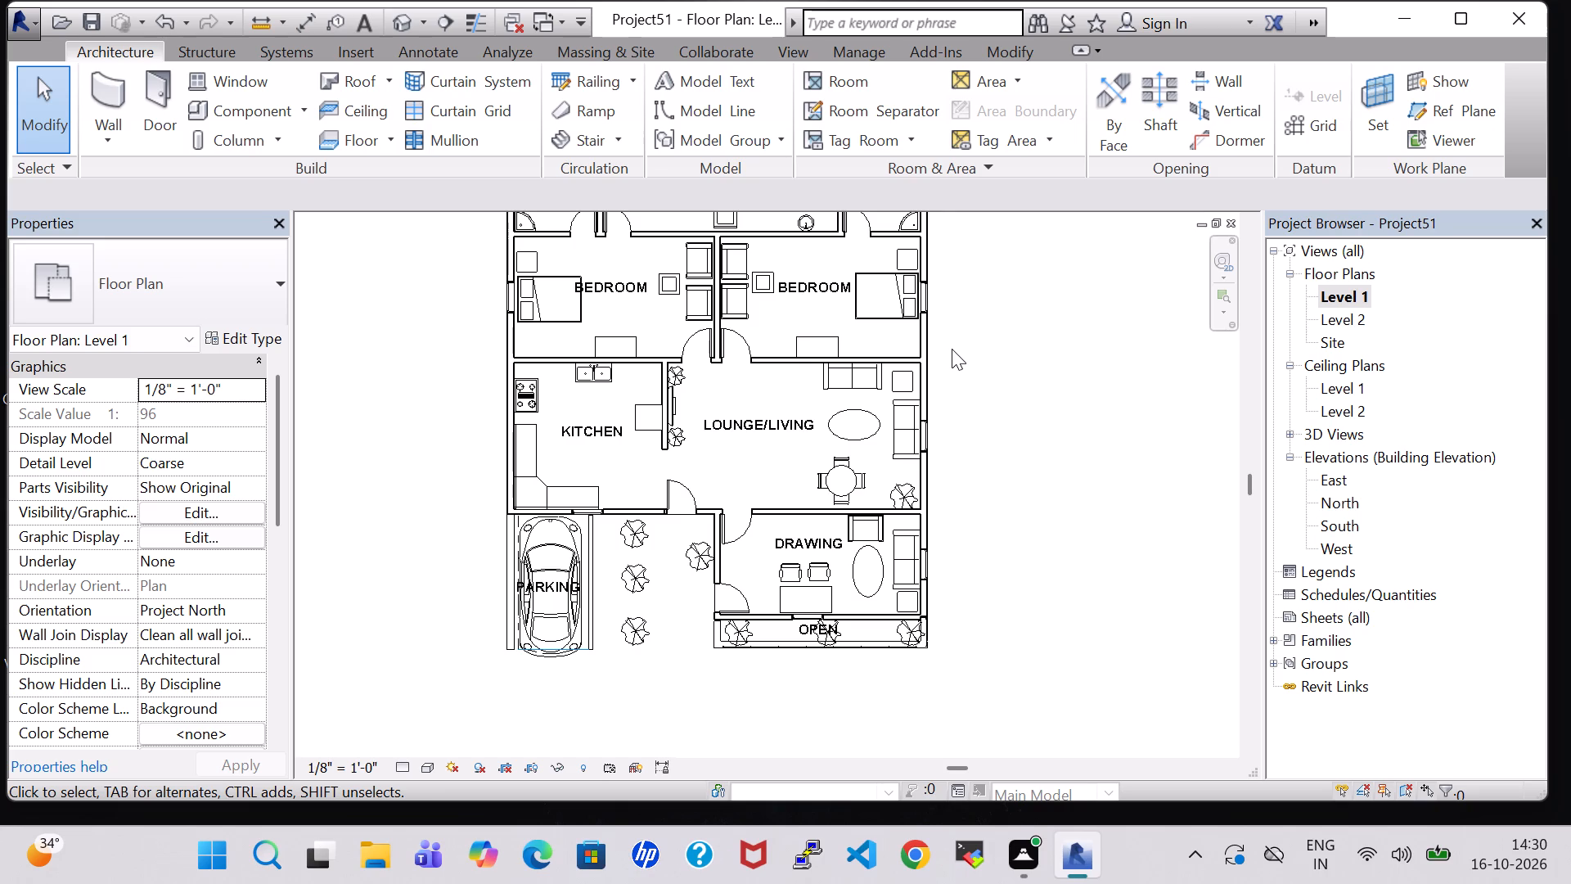
pyautogui.moveTo(1042, 268); pyautogui.dragTo(1046, 382, button='middle')
pyautogui.scroll(1, 1042, 268)
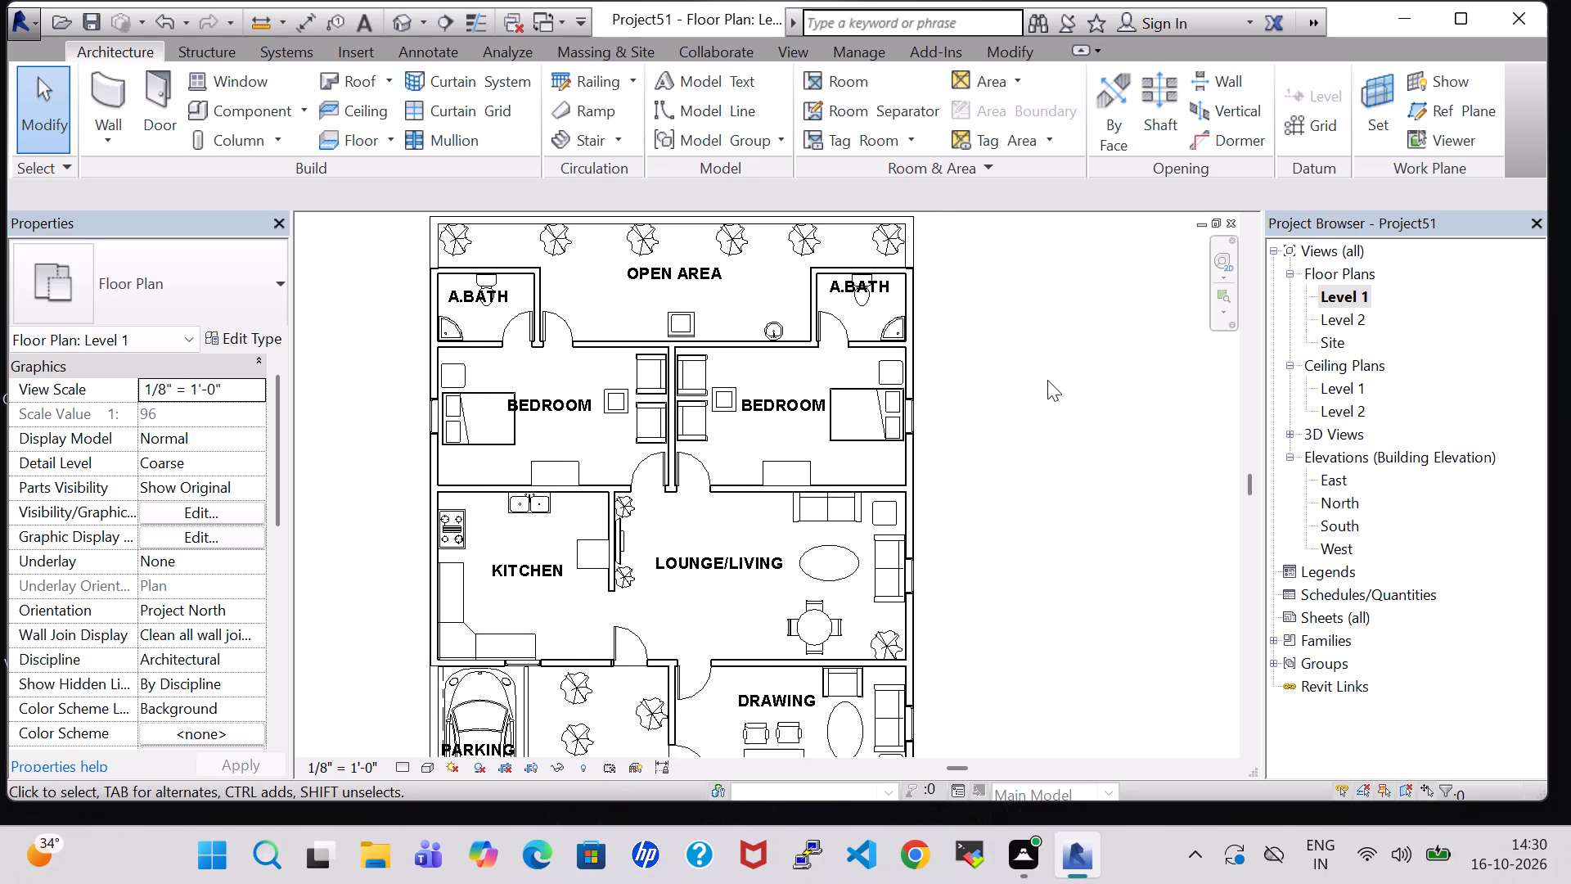
pyautogui.scroll(3, 1047, 380)
pyautogui.moveTo(989, 375); pyautogui.dragTo(1168, 415, button='middle')
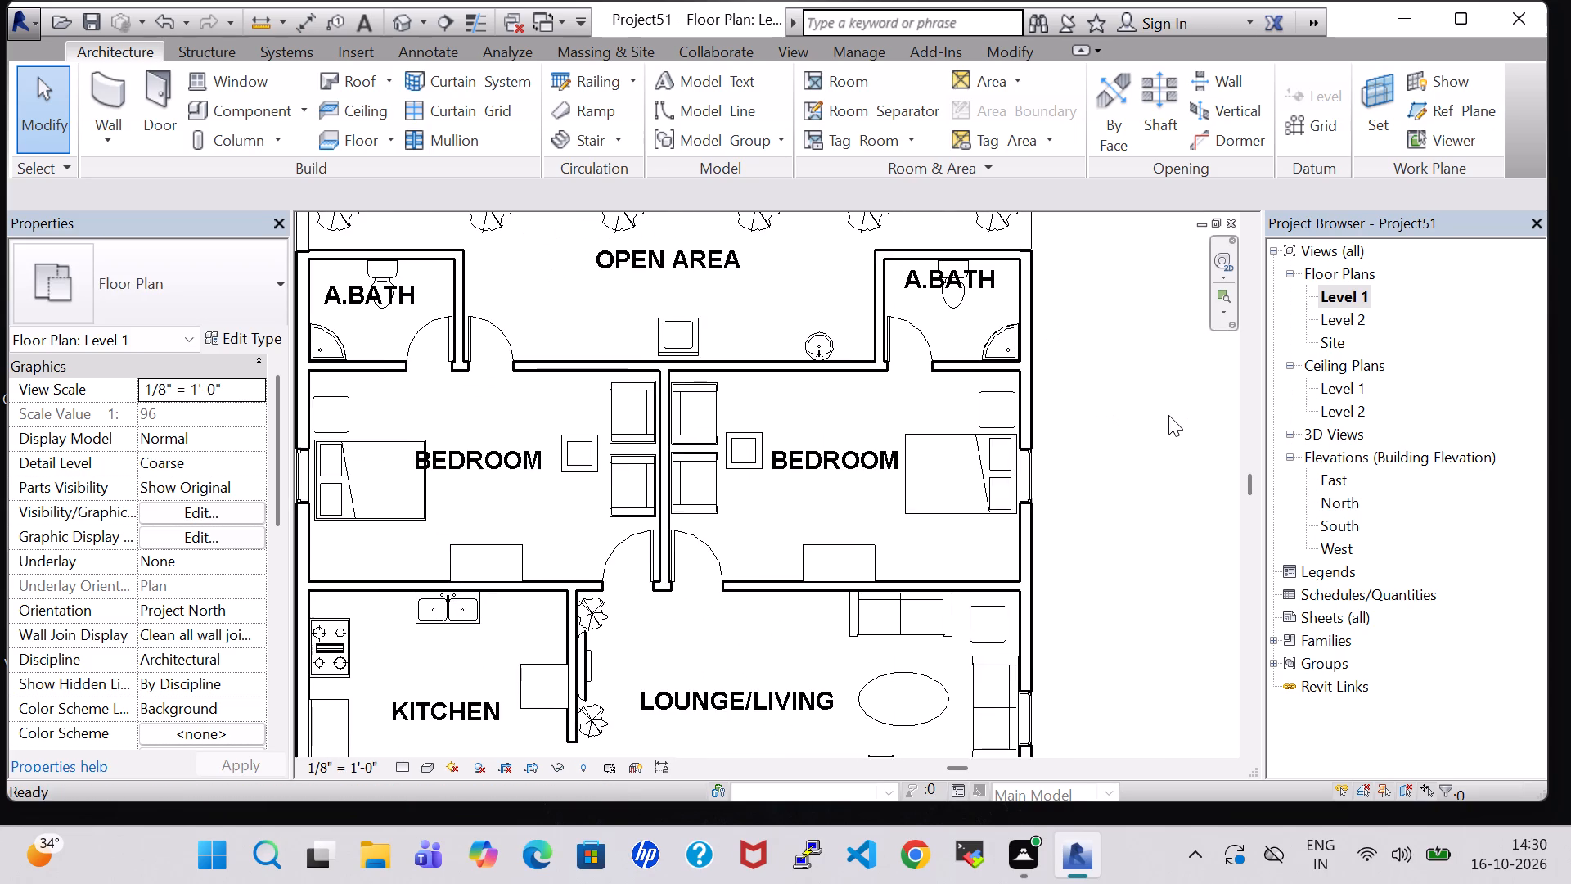
pyautogui.scroll(-3, 1168, 415)
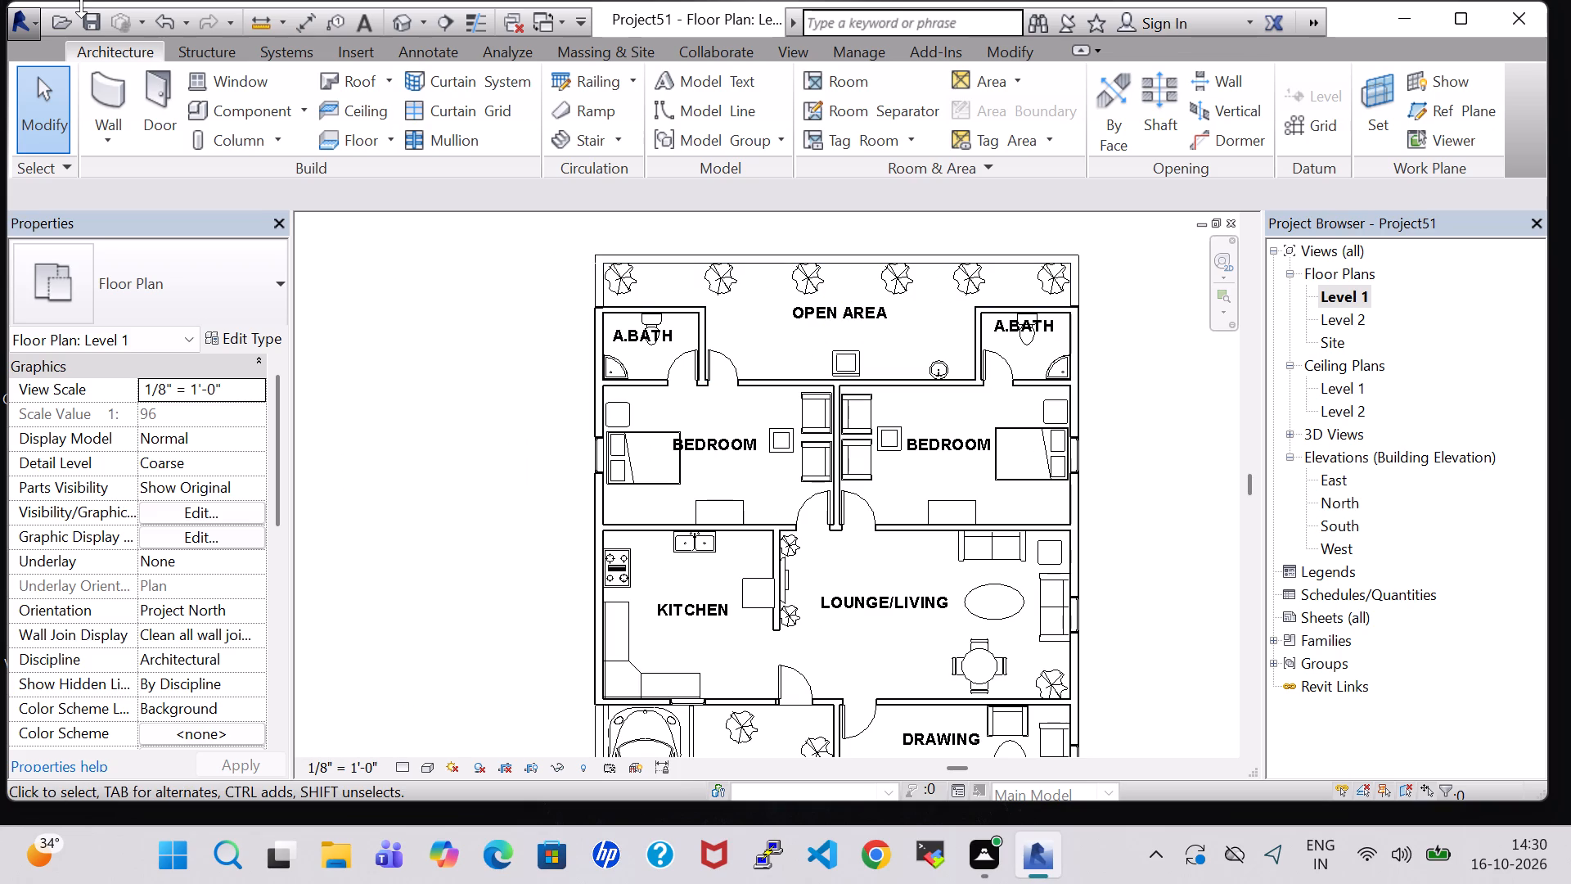
# Save the project.
pyautogui.click(95, 18)
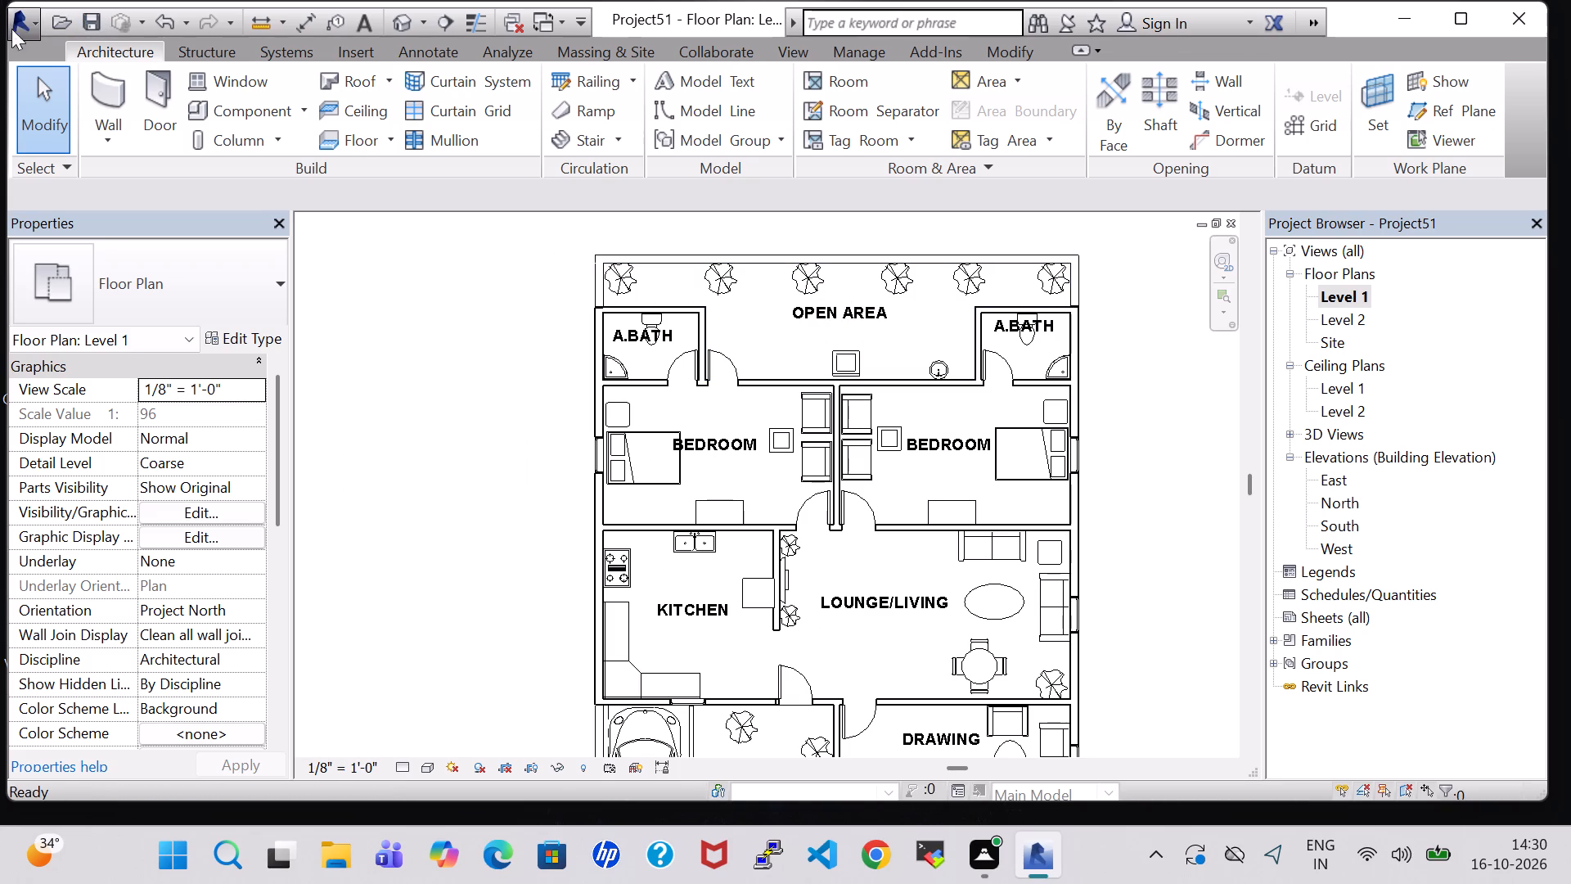
# Export the model as an IFC 2x3 file named Project51 in the work folder.
pyautogui.click(24, 24)
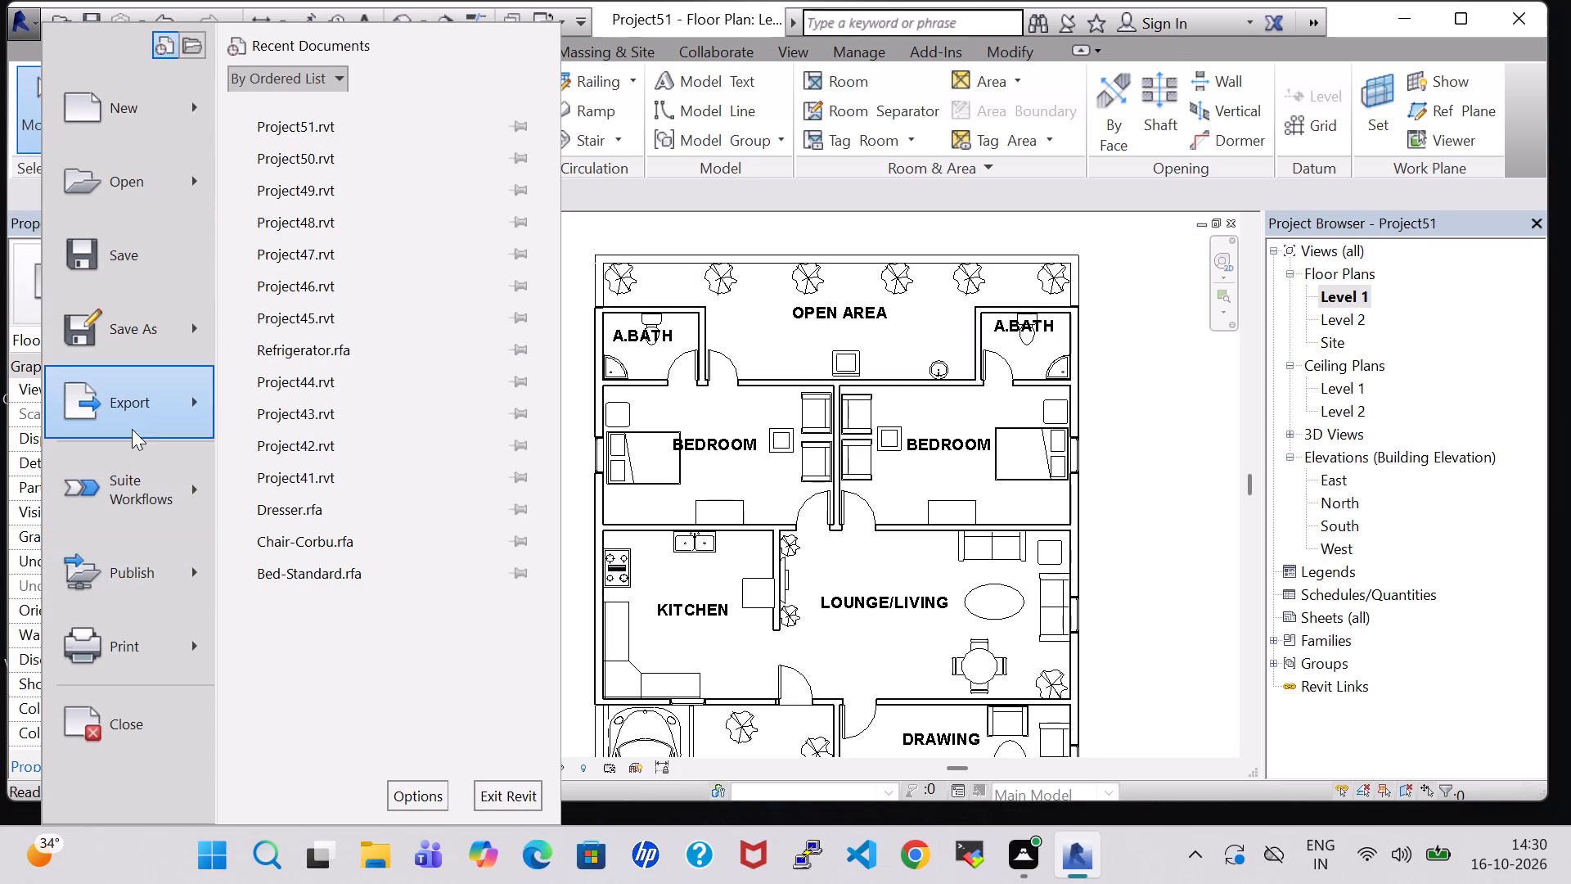
pyautogui.click(132, 413)
pyautogui.click(362, 589)
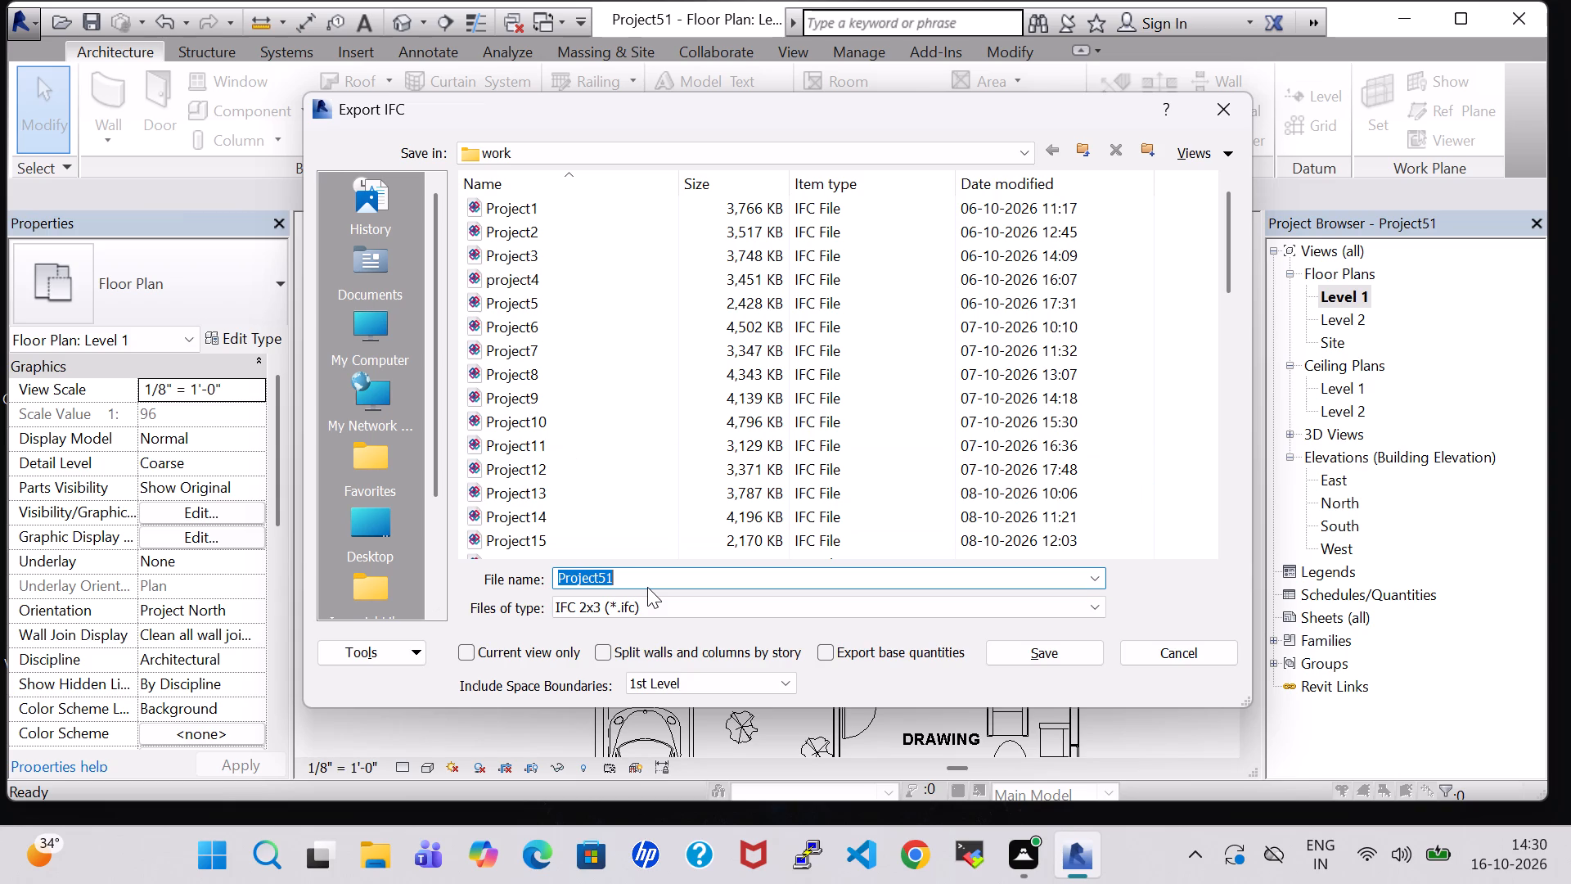
pyautogui.click(1035, 651)
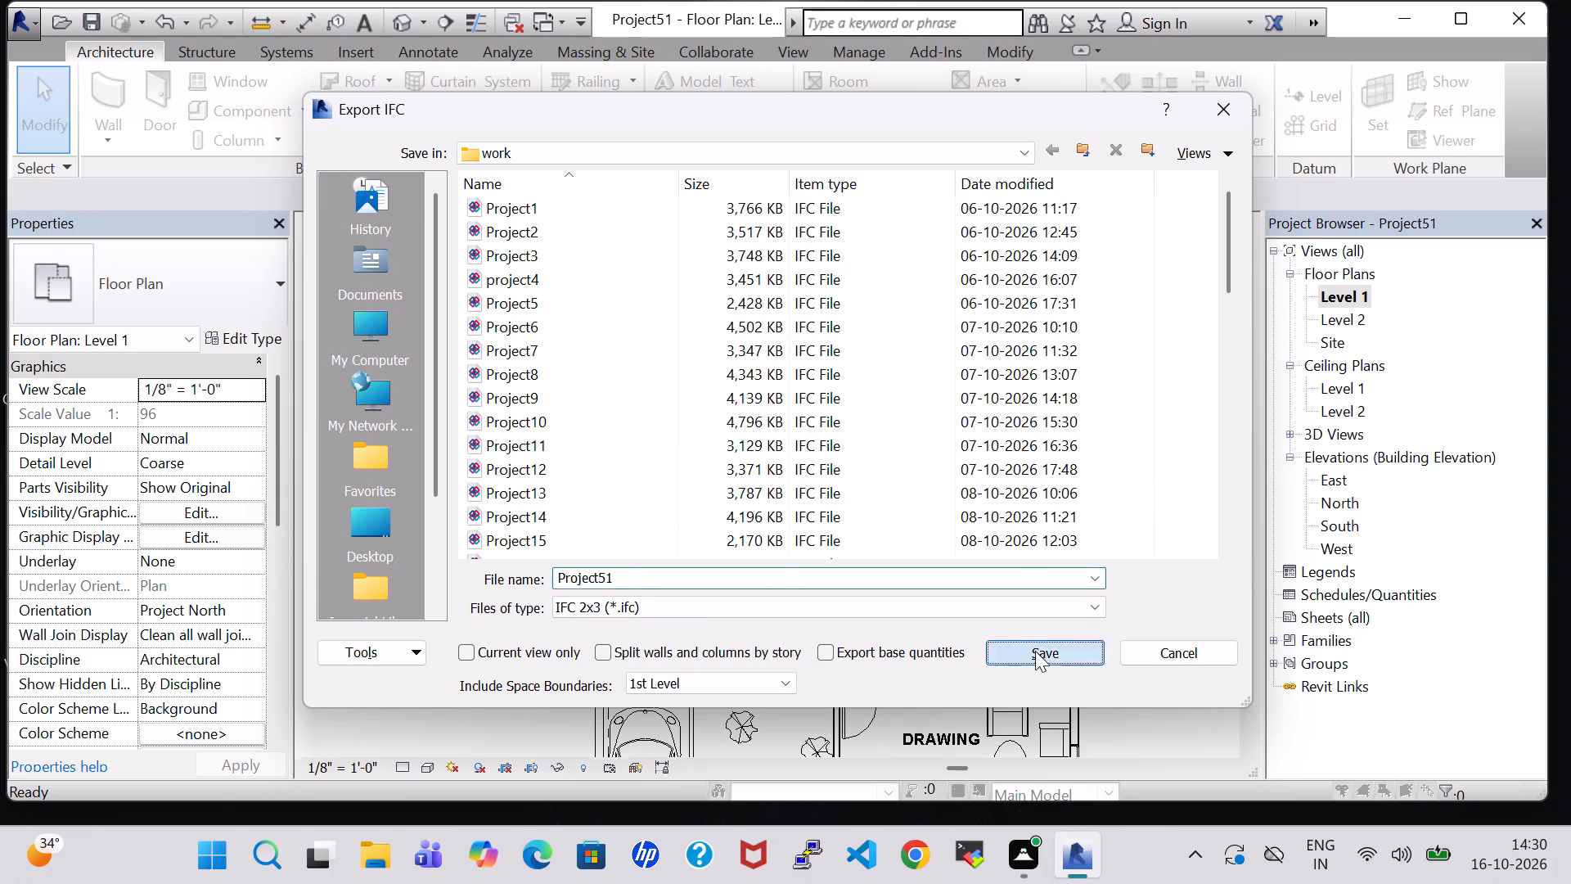